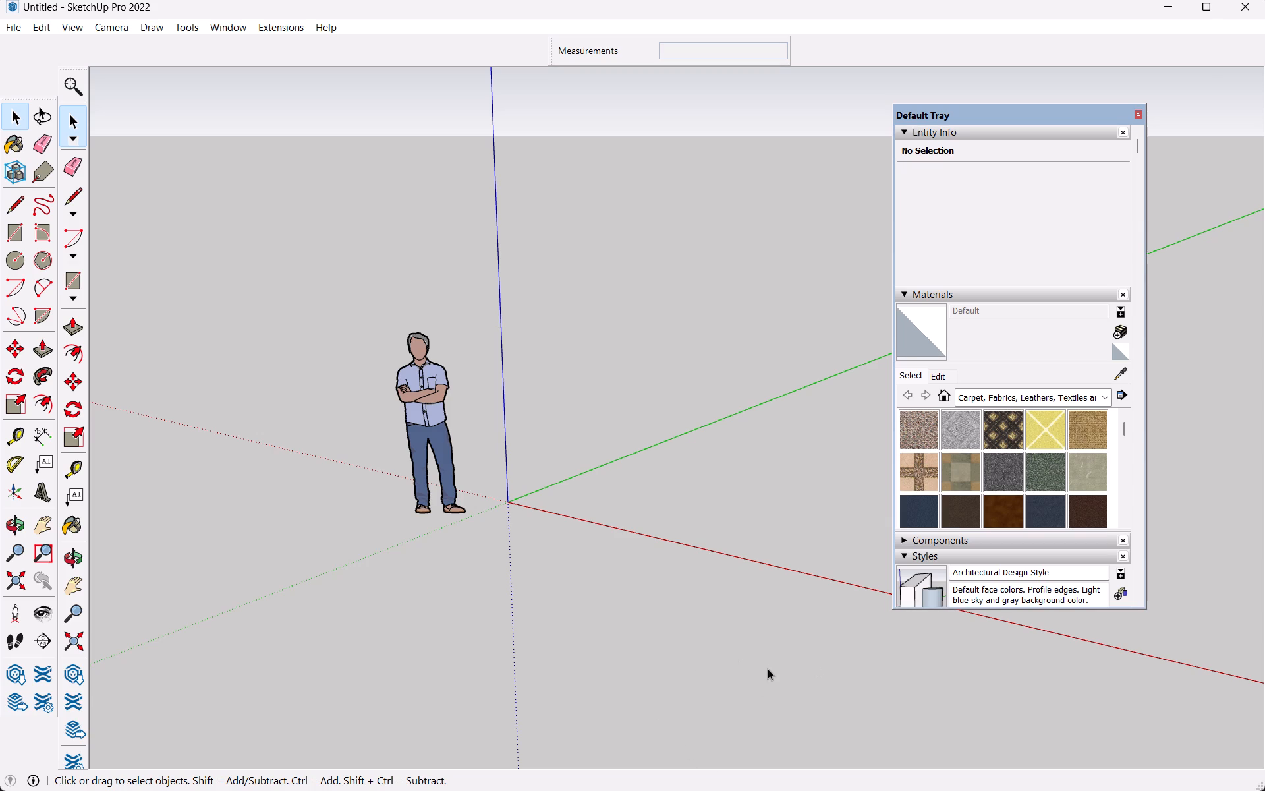
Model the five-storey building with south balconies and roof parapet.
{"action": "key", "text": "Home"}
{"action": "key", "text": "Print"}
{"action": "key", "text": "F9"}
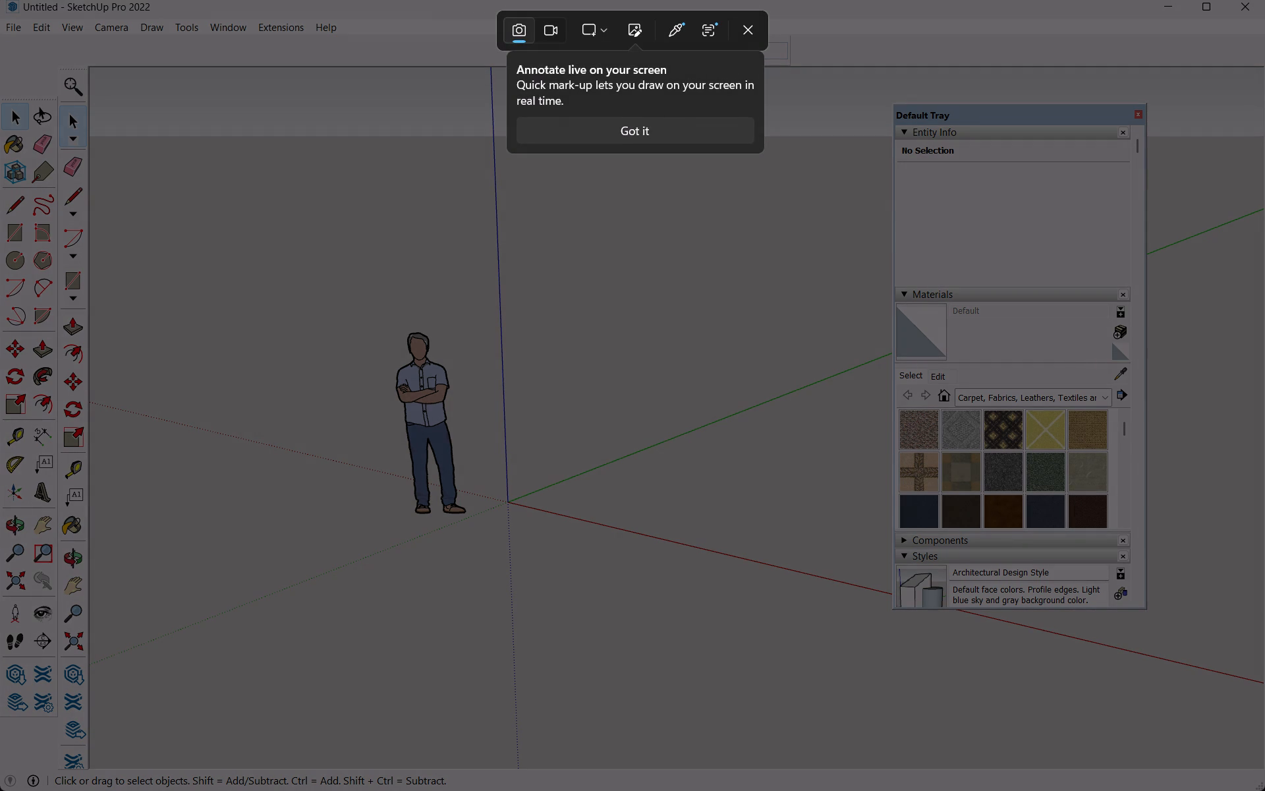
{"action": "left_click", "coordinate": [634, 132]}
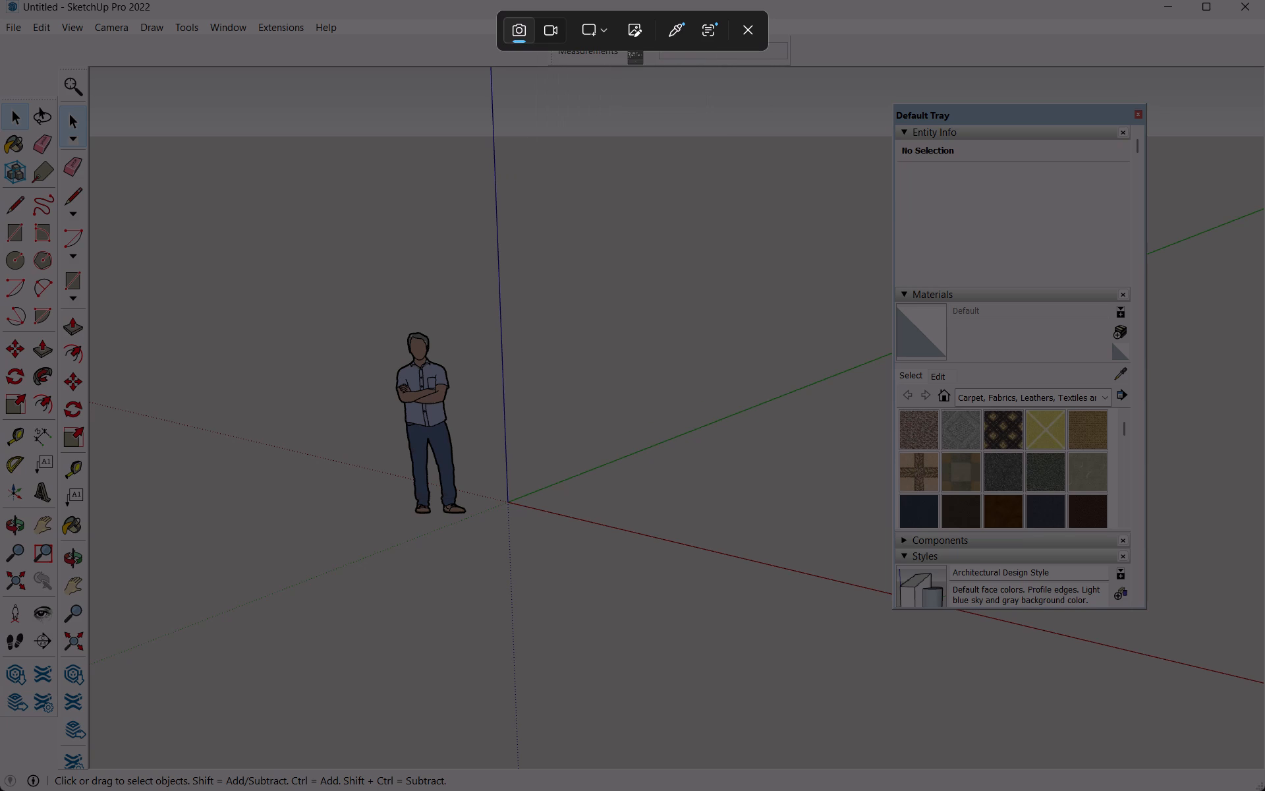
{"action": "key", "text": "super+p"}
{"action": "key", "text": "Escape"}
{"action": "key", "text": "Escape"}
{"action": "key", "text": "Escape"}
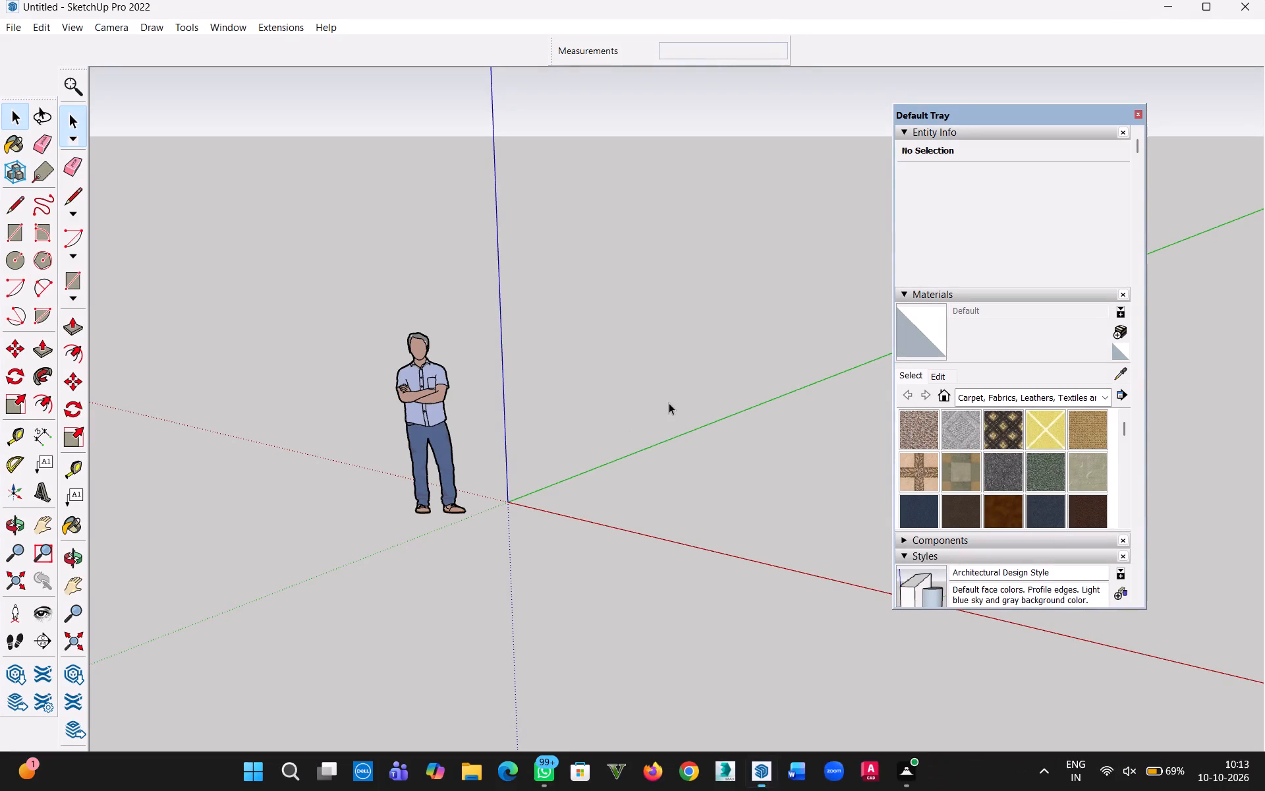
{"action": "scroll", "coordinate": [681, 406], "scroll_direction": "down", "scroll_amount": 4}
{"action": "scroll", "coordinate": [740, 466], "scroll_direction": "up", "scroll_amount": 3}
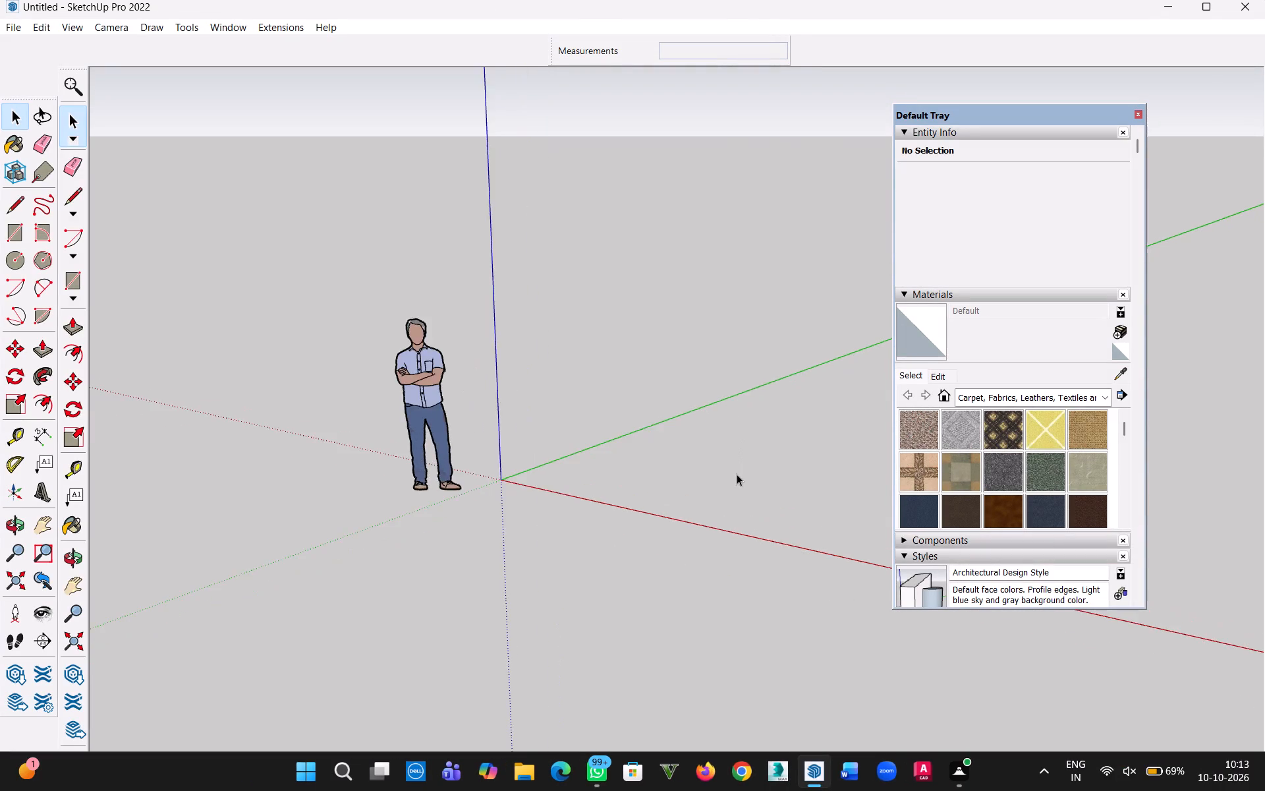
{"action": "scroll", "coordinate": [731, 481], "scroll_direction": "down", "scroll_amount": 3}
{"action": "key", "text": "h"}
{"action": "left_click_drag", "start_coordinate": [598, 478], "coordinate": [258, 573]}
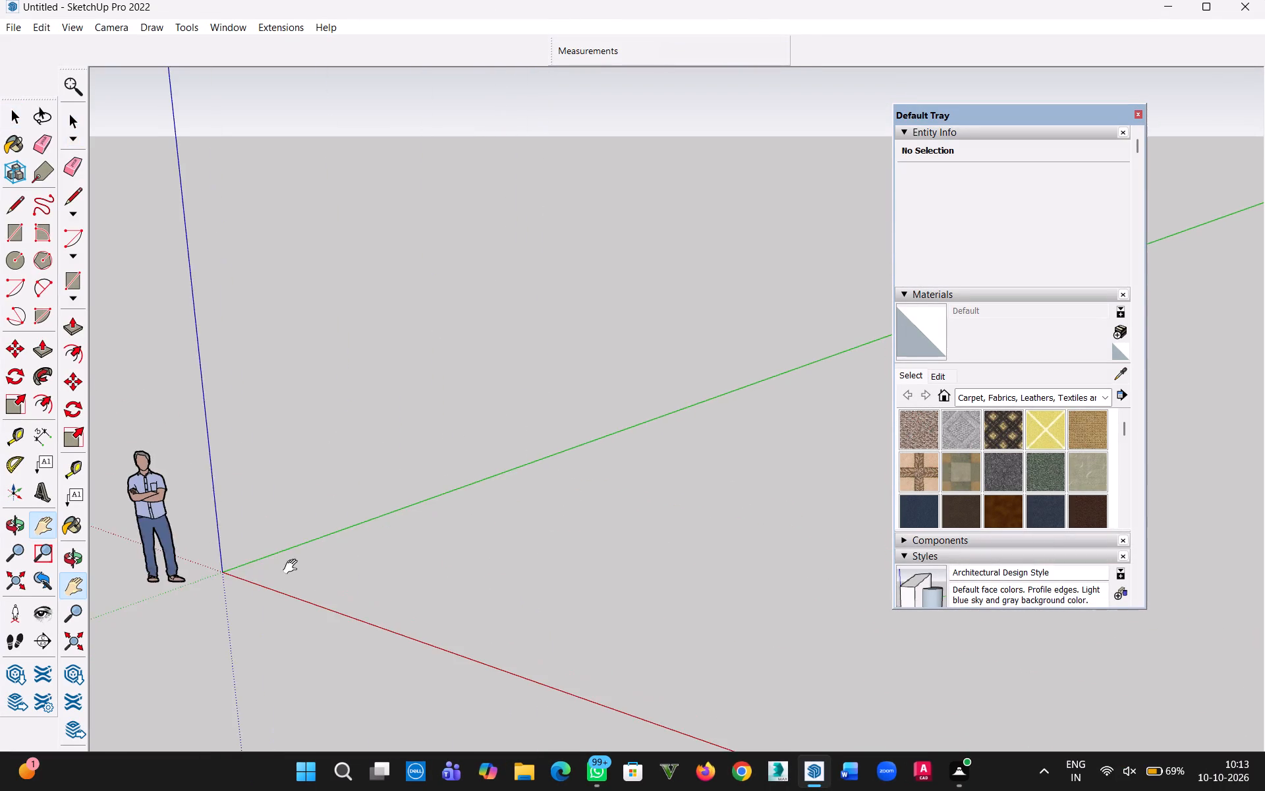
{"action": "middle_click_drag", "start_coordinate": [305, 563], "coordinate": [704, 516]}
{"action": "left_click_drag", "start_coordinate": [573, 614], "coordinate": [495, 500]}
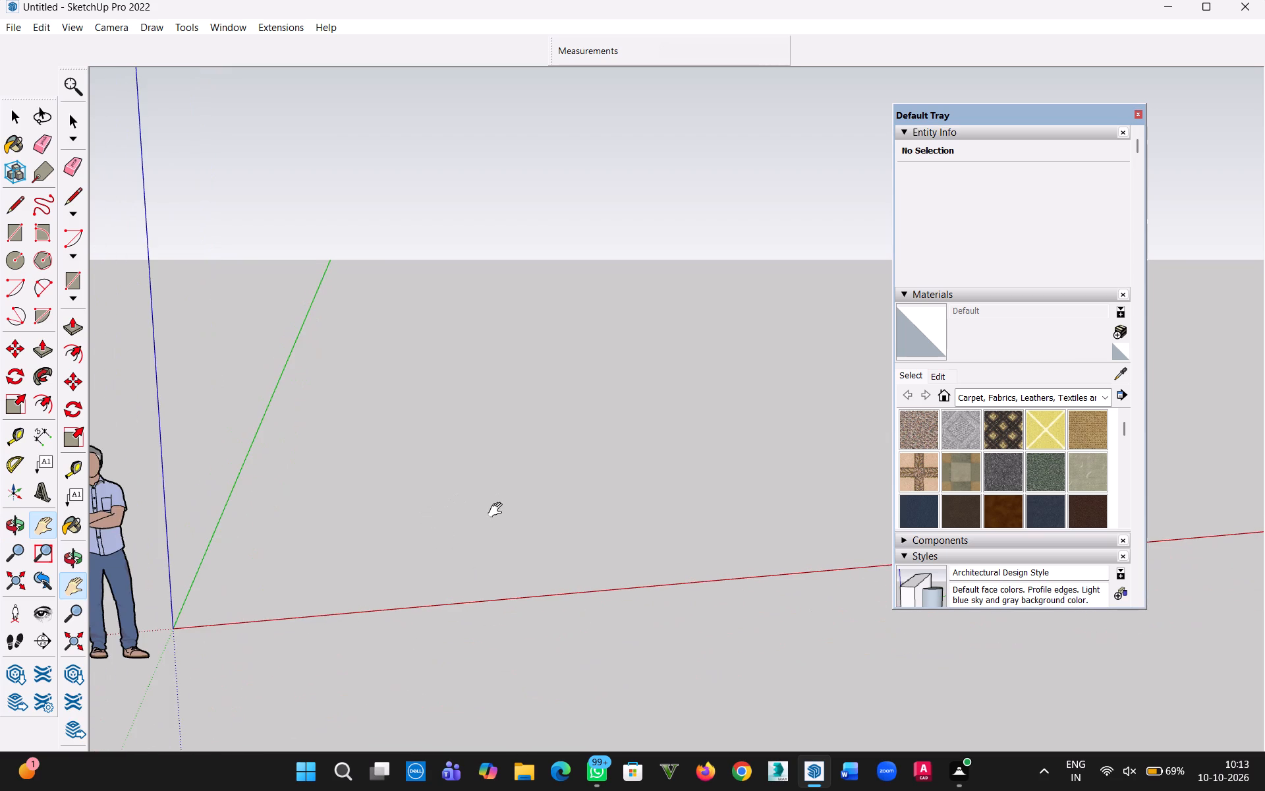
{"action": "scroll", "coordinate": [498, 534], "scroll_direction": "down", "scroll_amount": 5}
Save the model as ELEVATION 5 in the WORK26 folder on the Desktop.
{"action": "key", "text": "ctrl+s"}
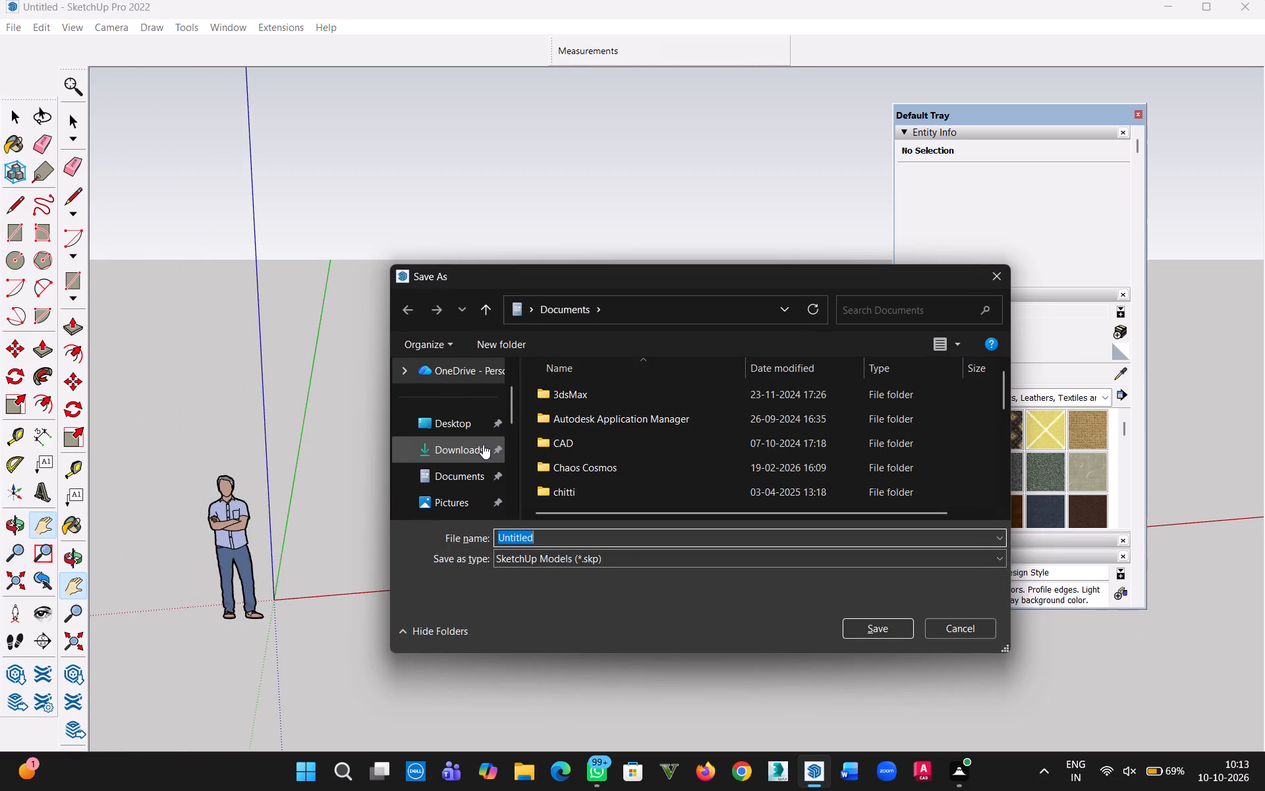
{"action": "left_click", "coordinate": [464, 430]}
{"action": "scroll", "coordinate": [570, 426], "scroll_direction": "down", "scroll_amount": 2}
{"action": "scroll", "coordinate": [570, 435], "scroll_direction": "up", "scroll_amount": 2}
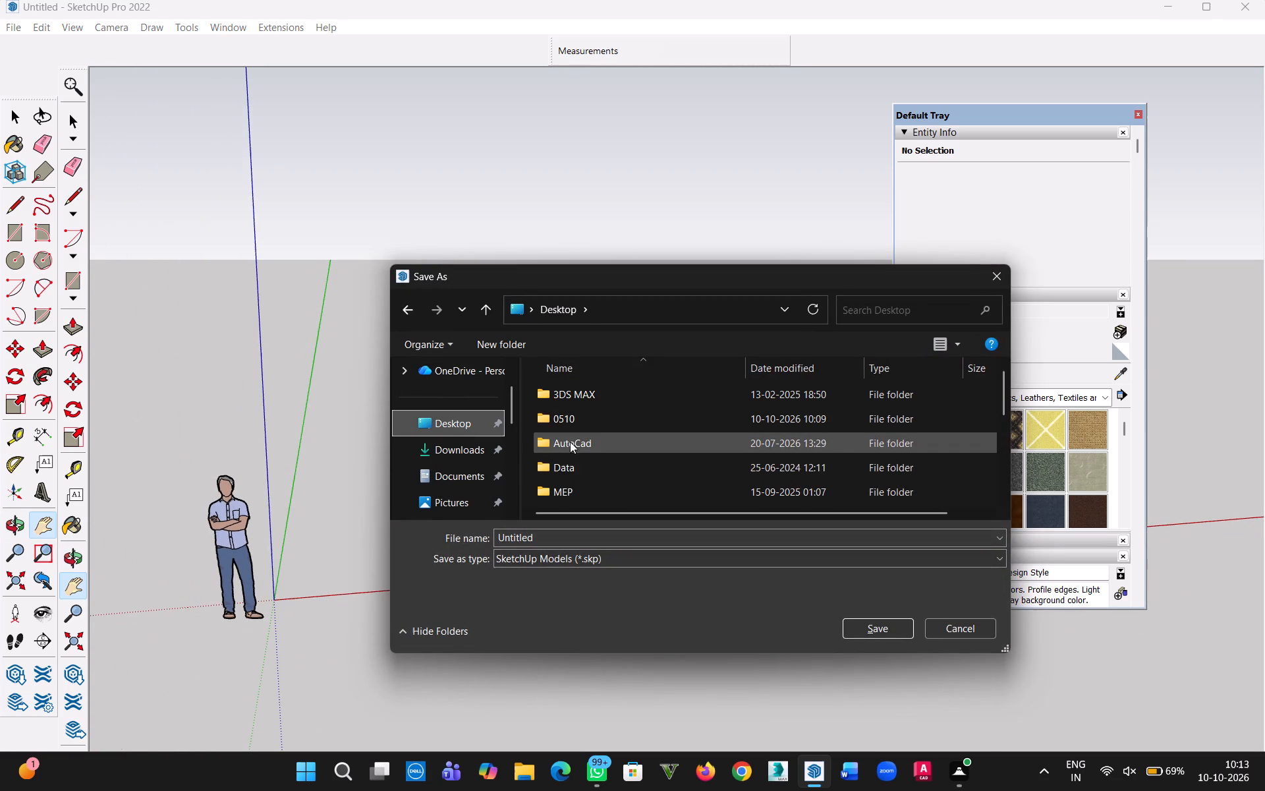
{"action": "scroll", "coordinate": [570, 442], "scroll_direction": "up", "scroll_amount": 1}
{"action": "scroll", "coordinate": [573, 470], "scroll_direction": "down", "scroll_amount": 4}
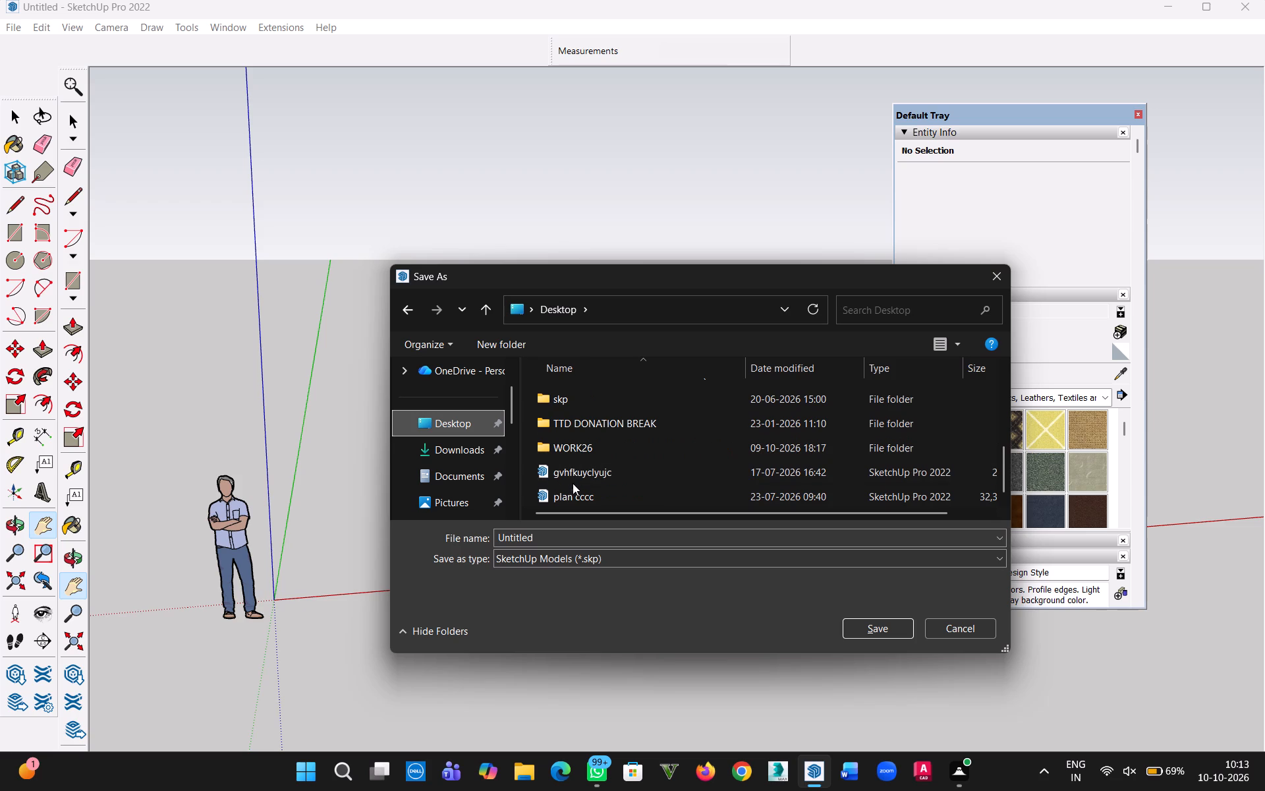
{"action": "left_click", "coordinate": [581, 452]}
{"action": "double_click", "coordinate": [591, 442]}
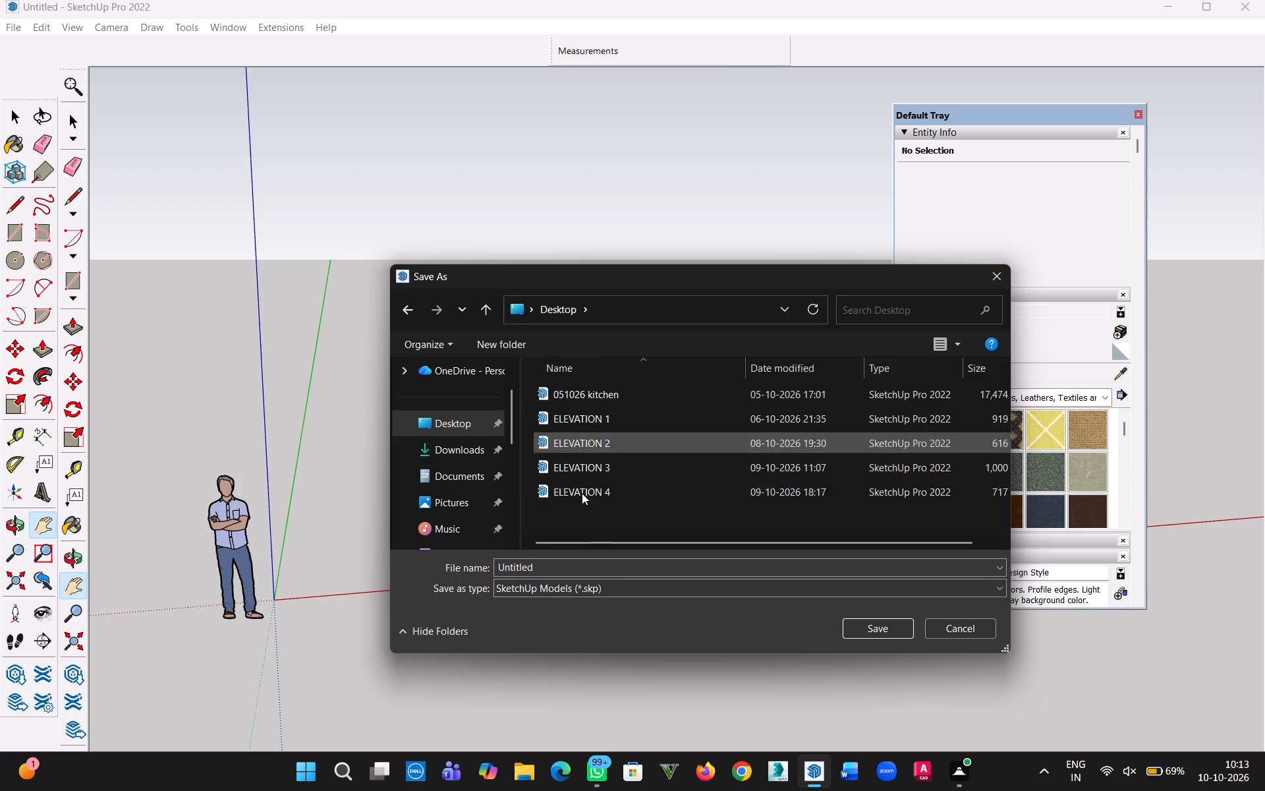
{"action": "left_click_drag", "start_coordinate": [549, 570], "coordinate": [449, 570]}
{"action": "key", "text": "e"}
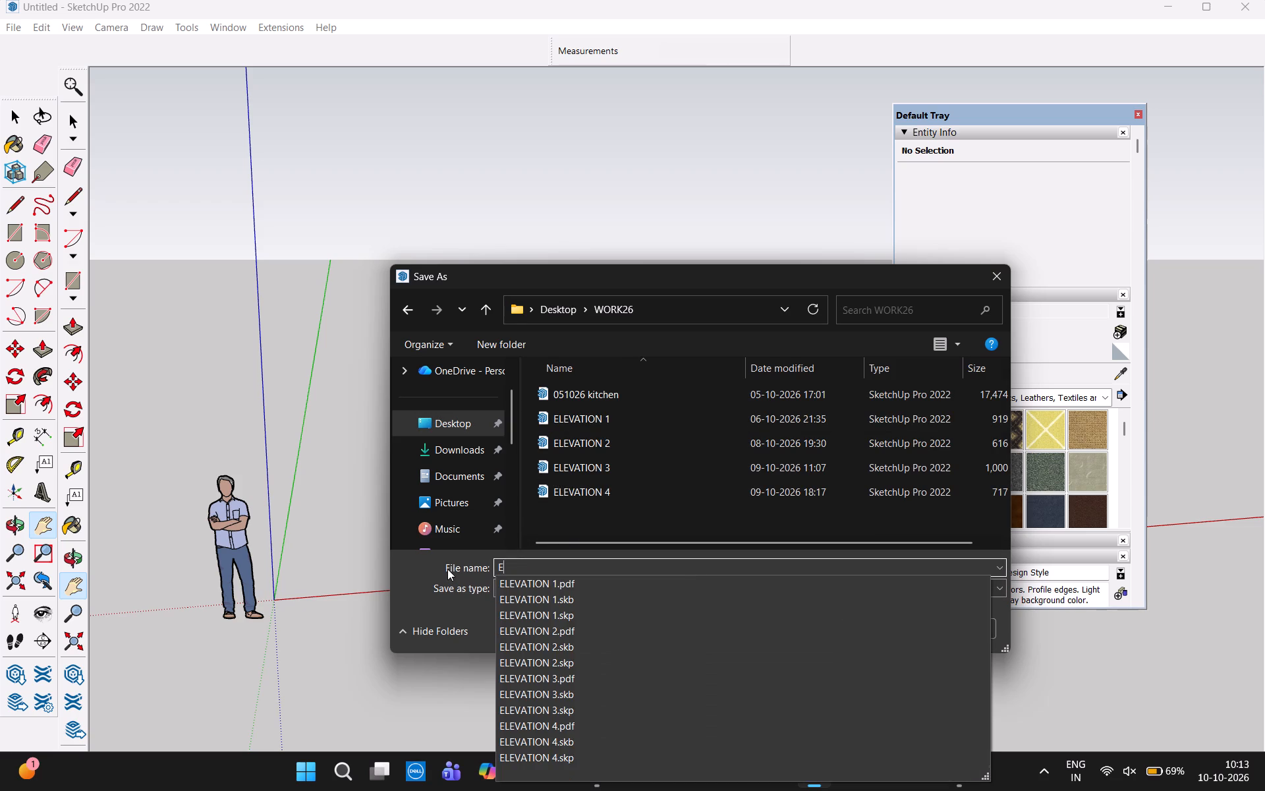
{"action": "type", "text": "LEVATION 6"}
{"action": "key", "text": "BackSpace"}
{"action": "key", "text": "5"}
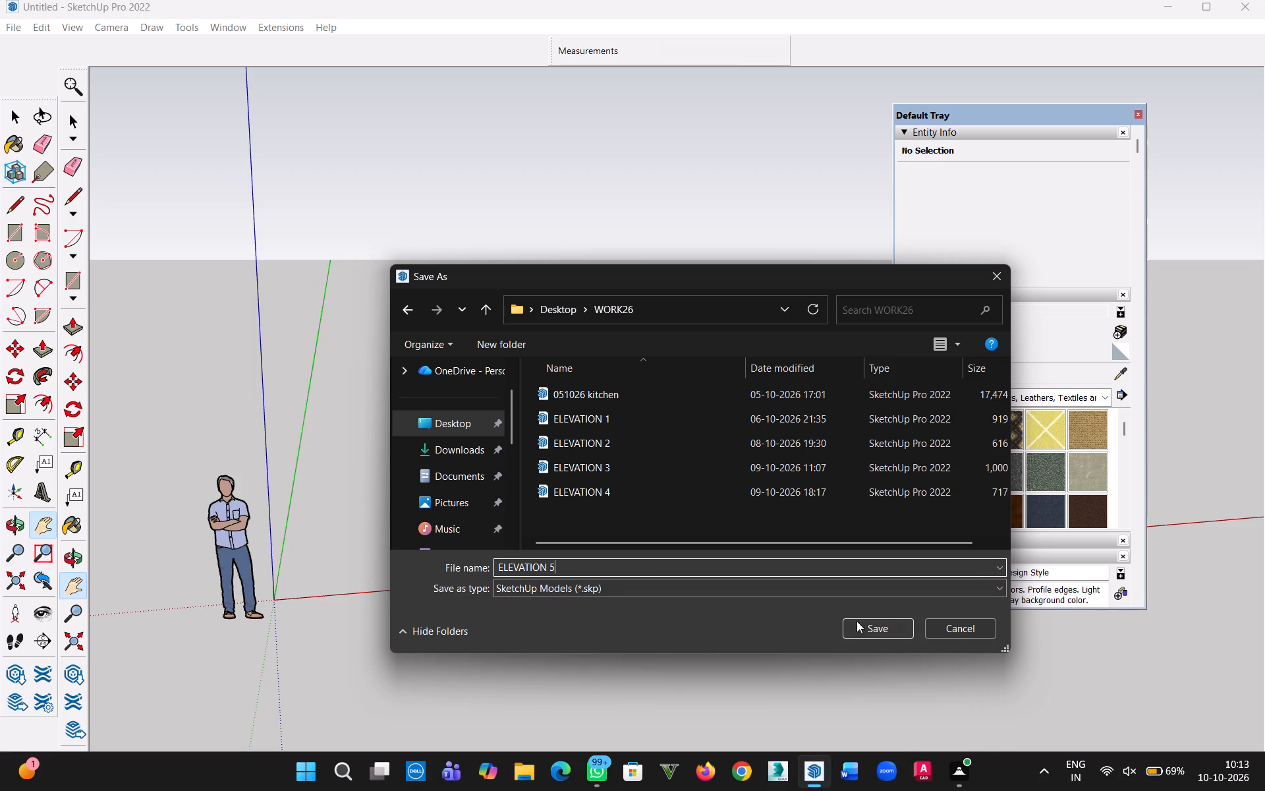
{"action": "left_click", "coordinate": [863, 626]}
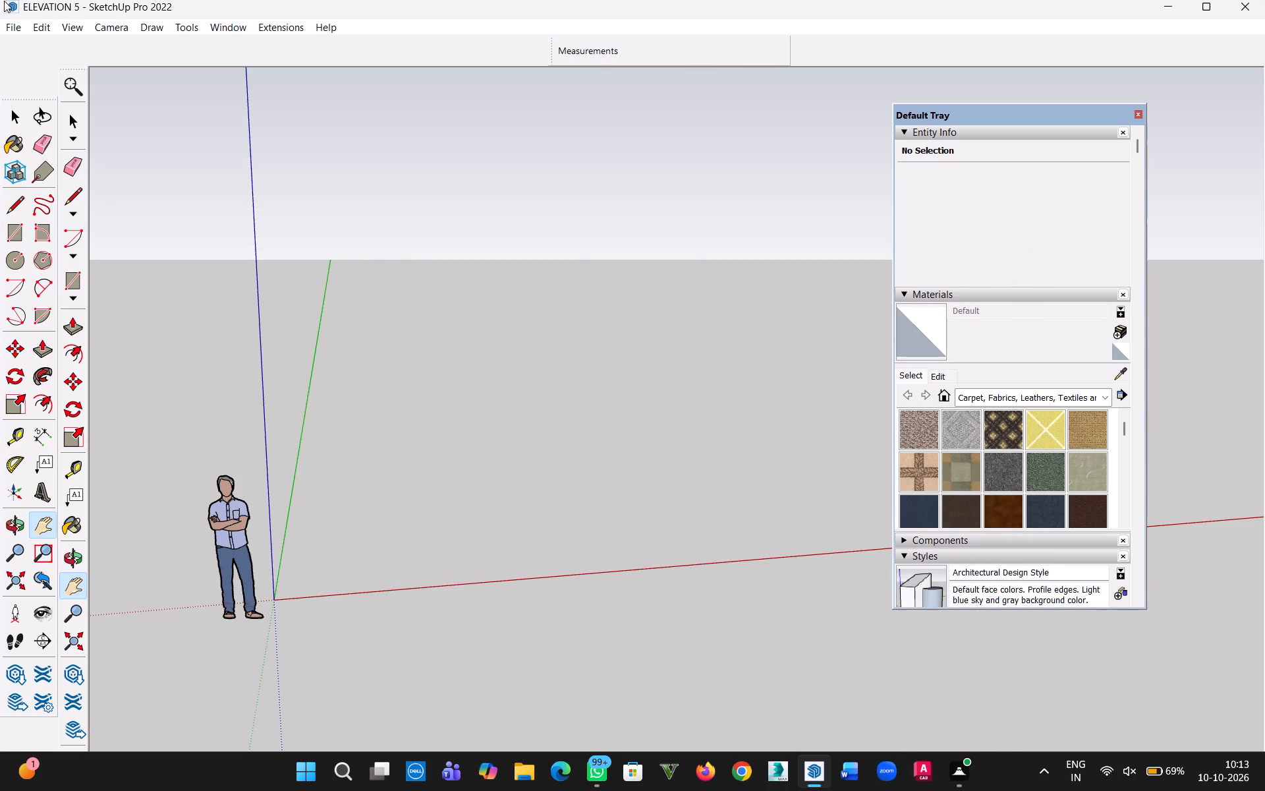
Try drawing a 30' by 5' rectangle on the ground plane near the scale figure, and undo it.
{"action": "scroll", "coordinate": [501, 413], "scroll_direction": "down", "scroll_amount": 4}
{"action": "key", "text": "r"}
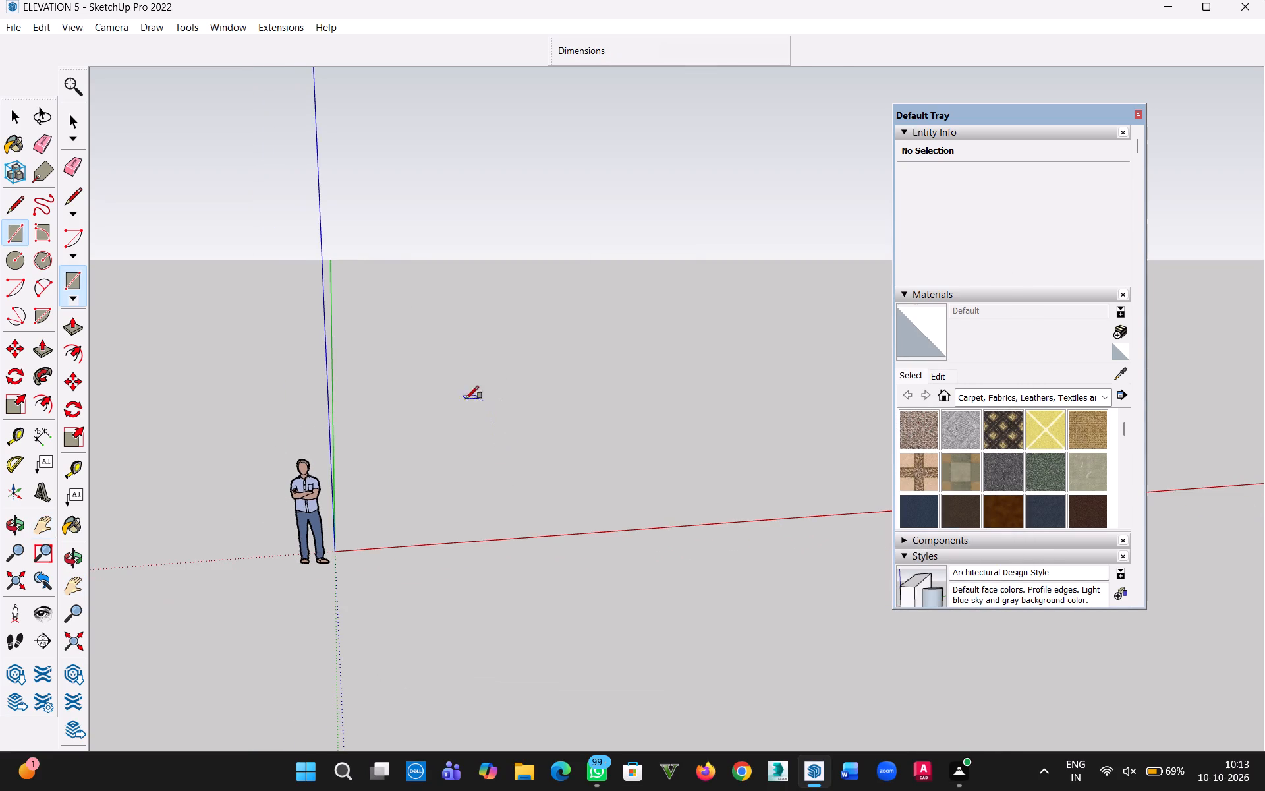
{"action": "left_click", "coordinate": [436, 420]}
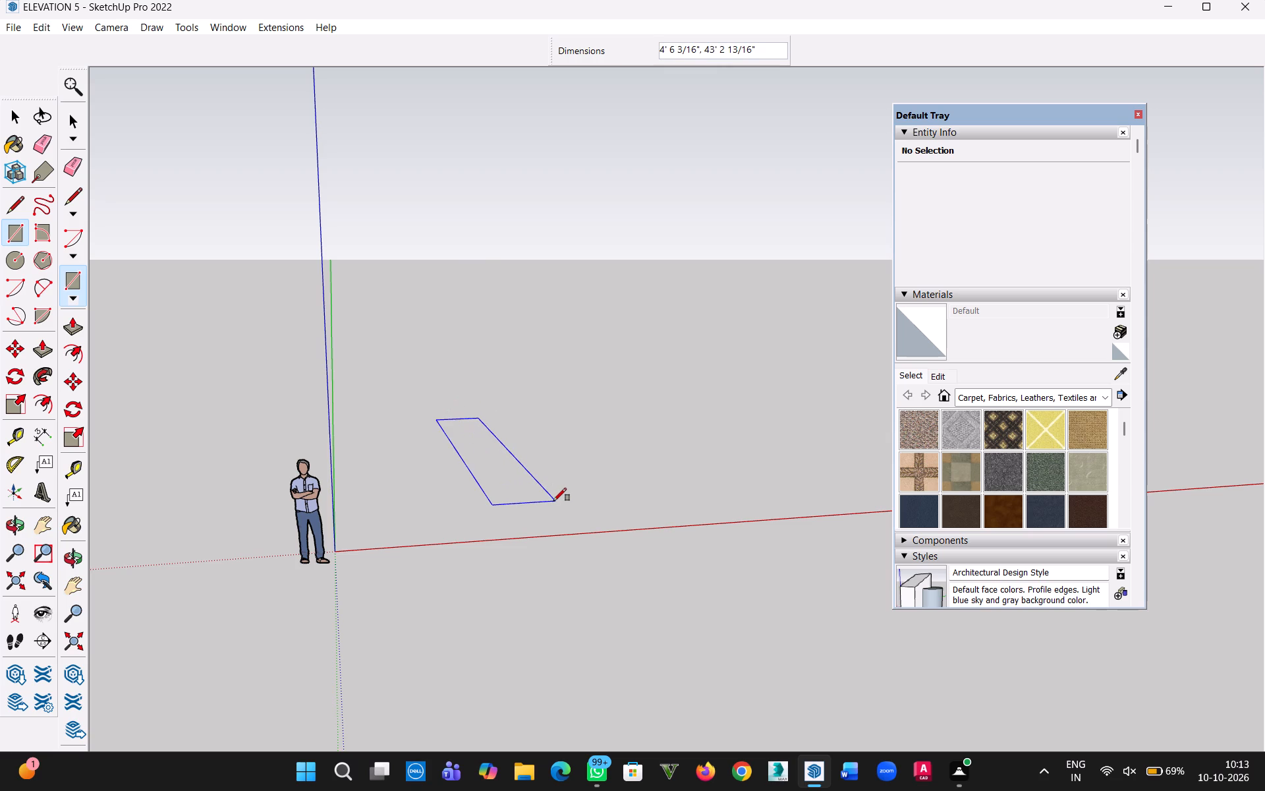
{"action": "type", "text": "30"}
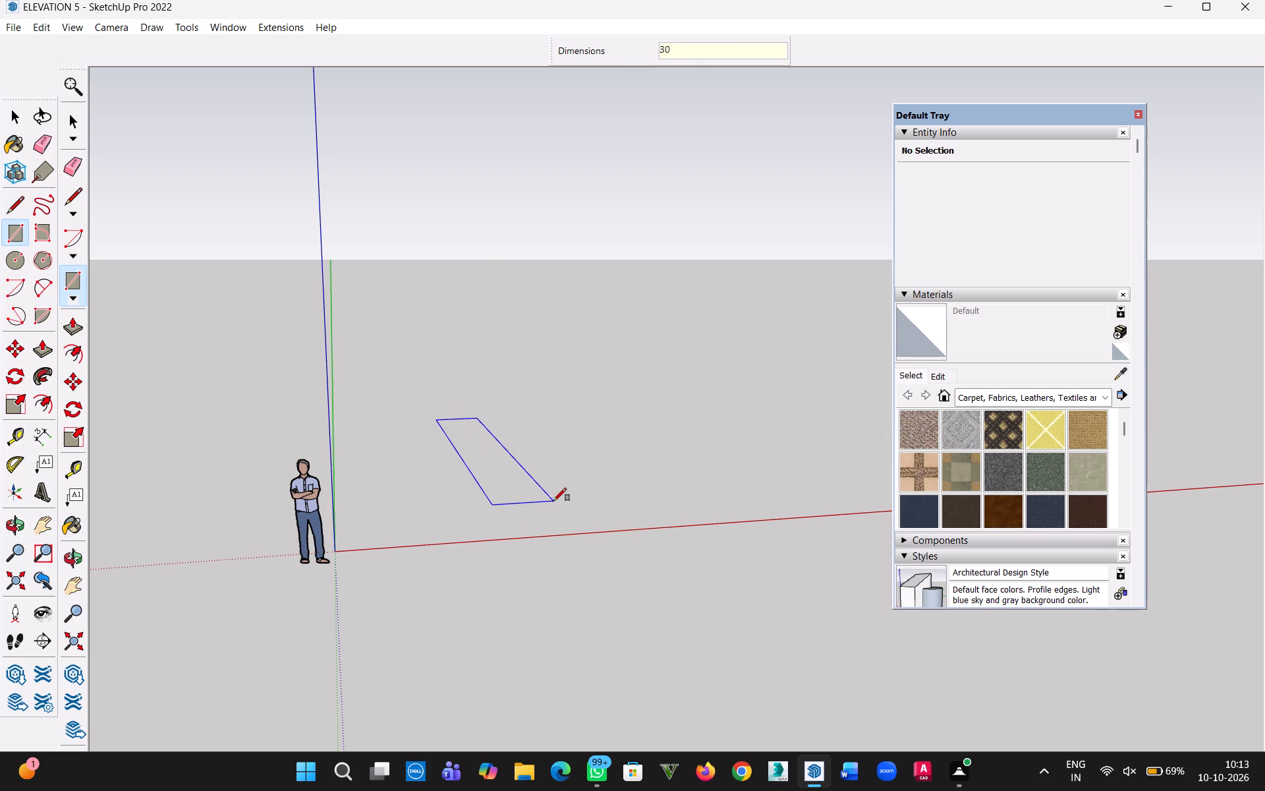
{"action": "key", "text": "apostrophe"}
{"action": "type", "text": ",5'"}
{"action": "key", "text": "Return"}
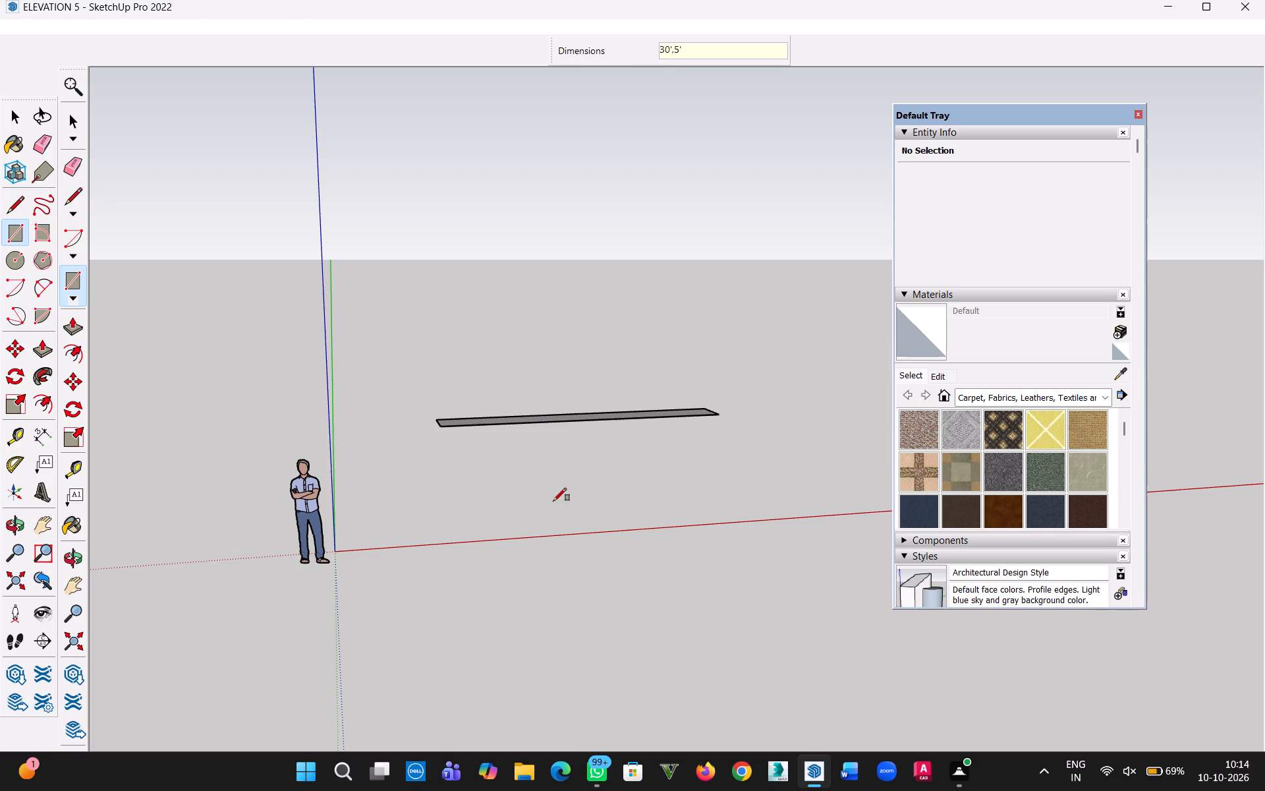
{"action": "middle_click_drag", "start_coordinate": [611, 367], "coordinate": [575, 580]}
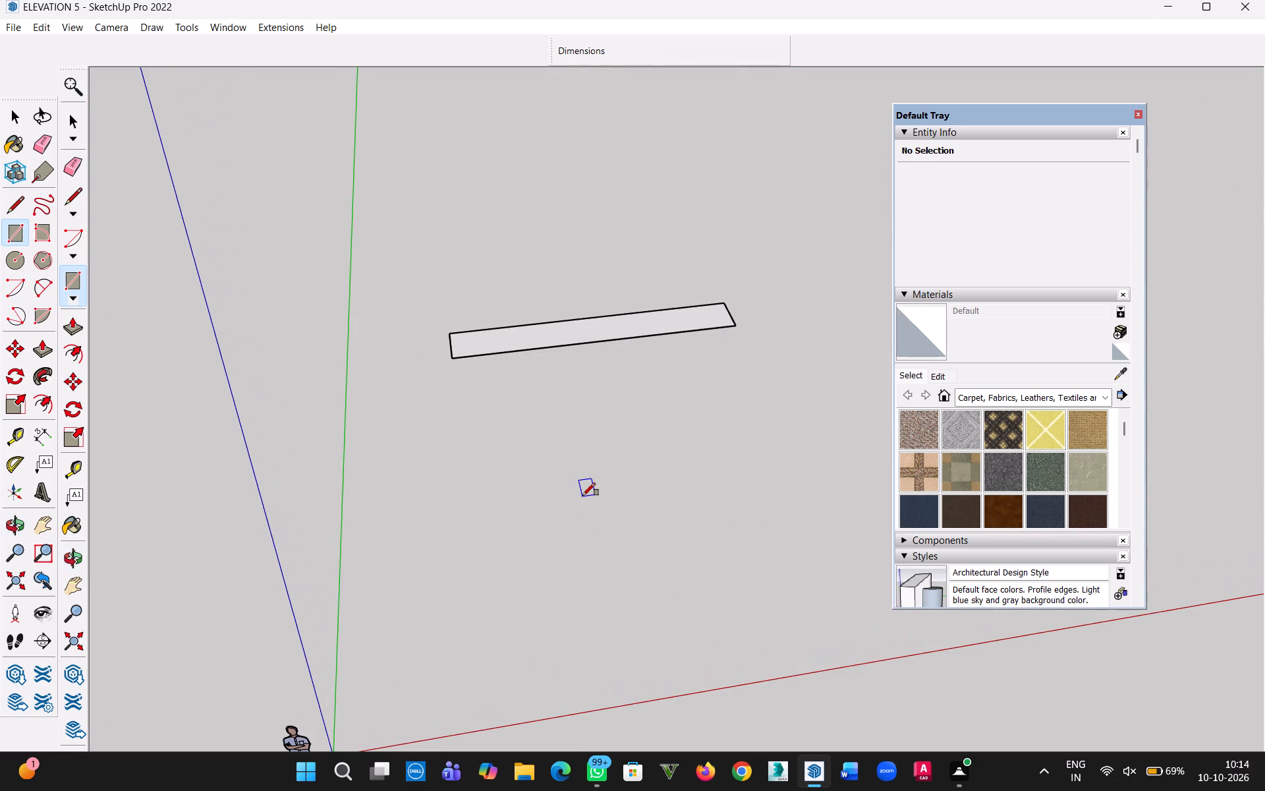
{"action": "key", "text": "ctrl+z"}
Draw a 30' by 50' rectangle on the ground plane beside the green axis, near the origin.
{"action": "scroll", "coordinate": [532, 438], "scroll_direction": "down", "scroll_amount": 13}
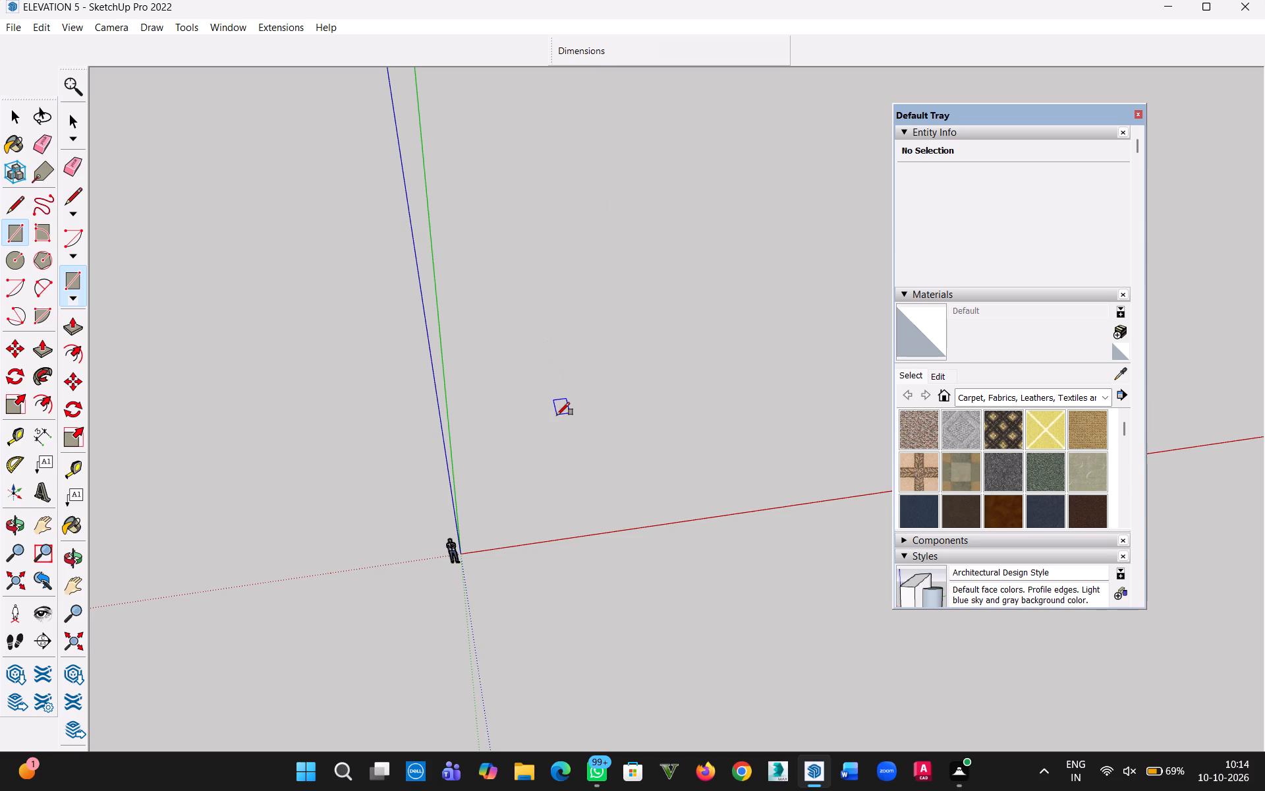
{"action": "key", "text": "r"}
{"action": "left_click", "coordinate": [497, 355]}
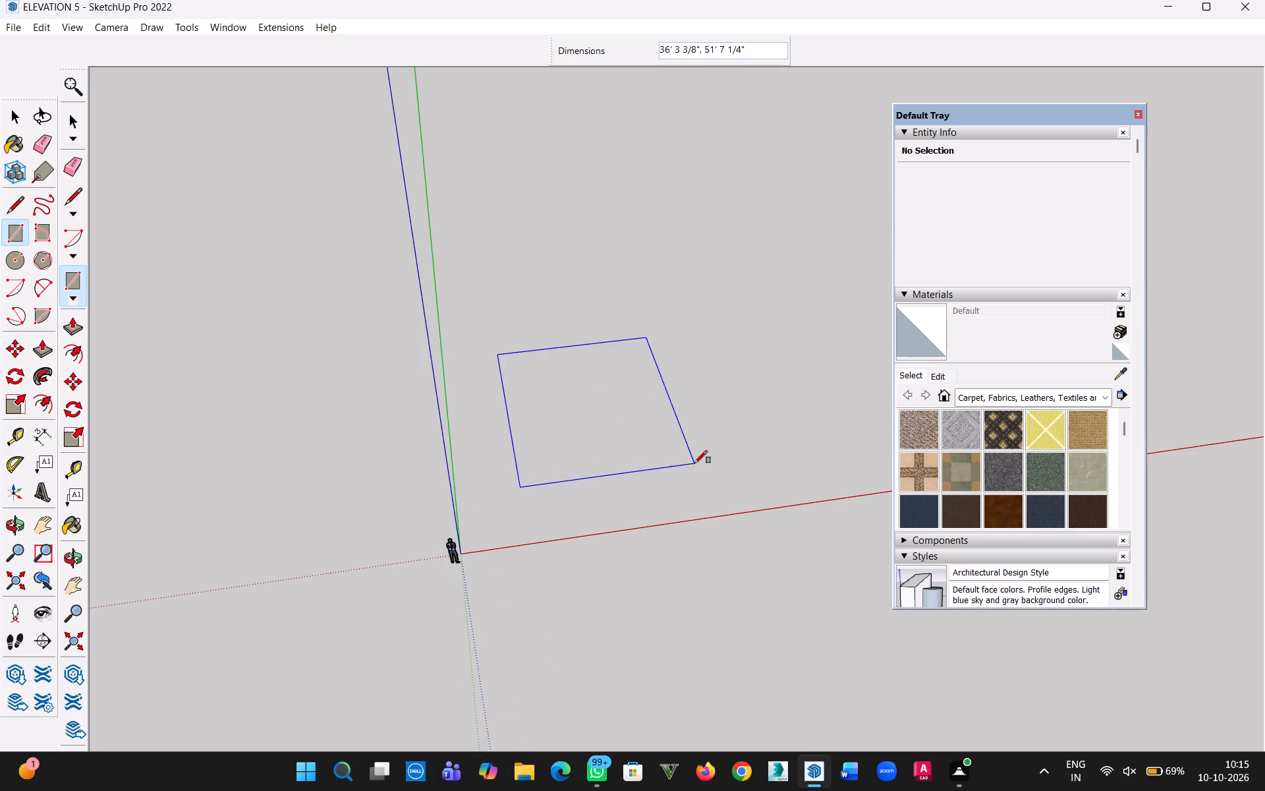
{"action": "type", "text": "30"}
{"action": "key", "text": "comma"}
{"action": "key", "text": "BackSpace"}
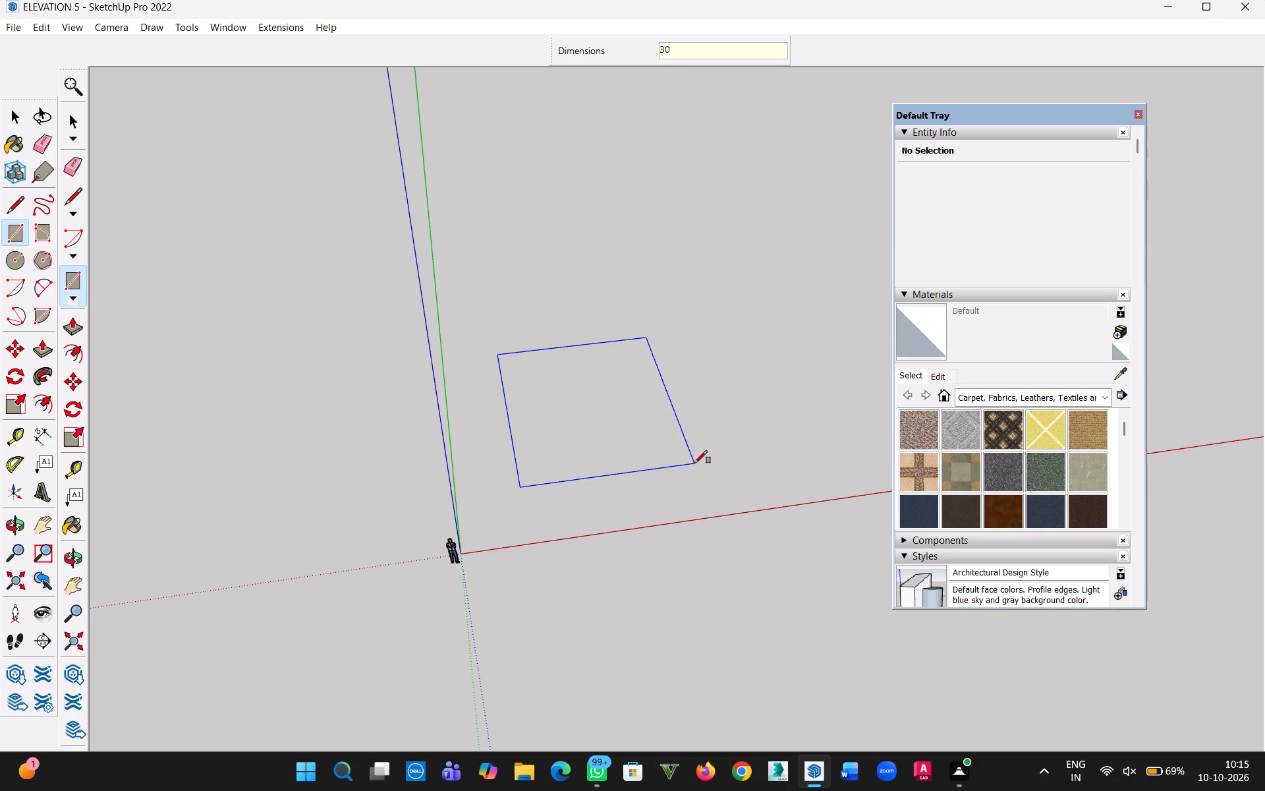
{"action": "type", "text": "',50"}
{"action": "key", "text": "apostrophe"}
{"action": "key", "text": "Return"}
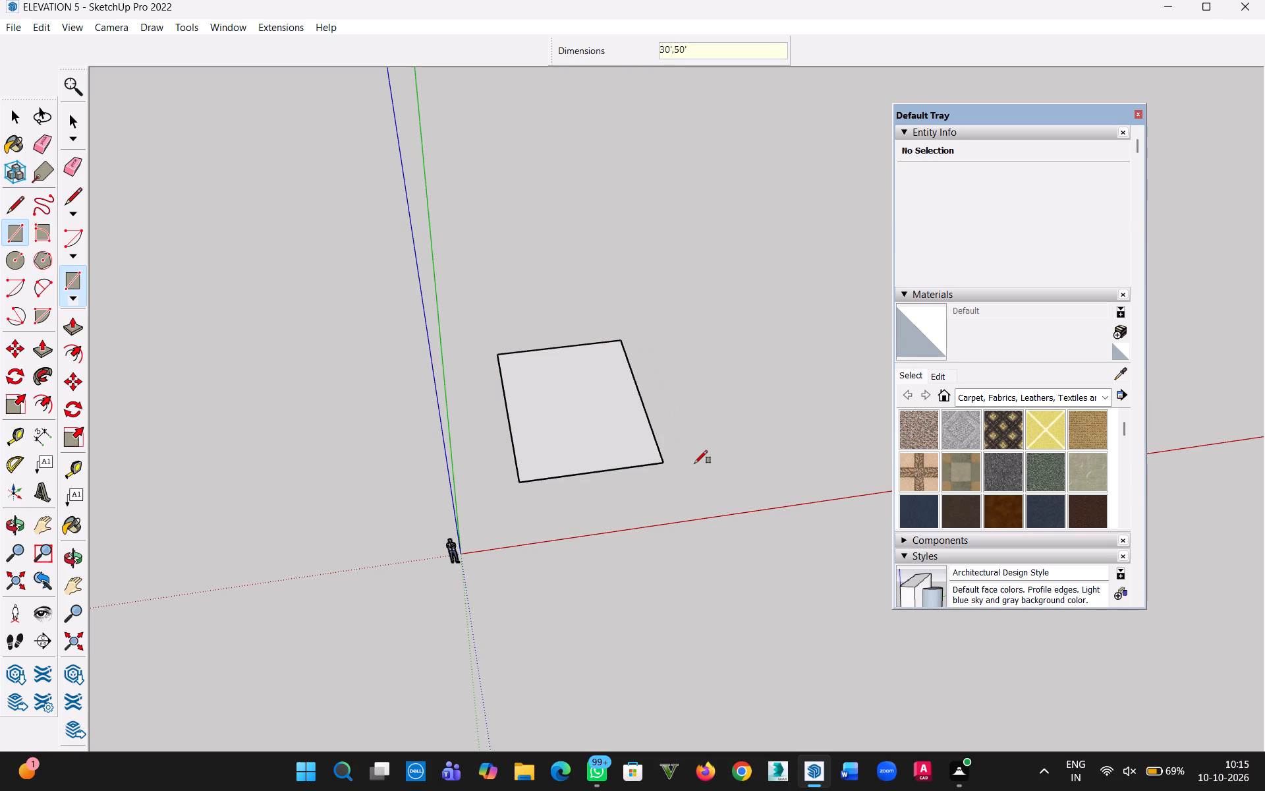
Select the whole rectangle, face and edges, and make it a group.
{"action": "left_click", "coordinate": [20, 118]}
{"action": "middle_click_drag", "start_coordinate": [697, 508], "coordinate": [663, 566]}
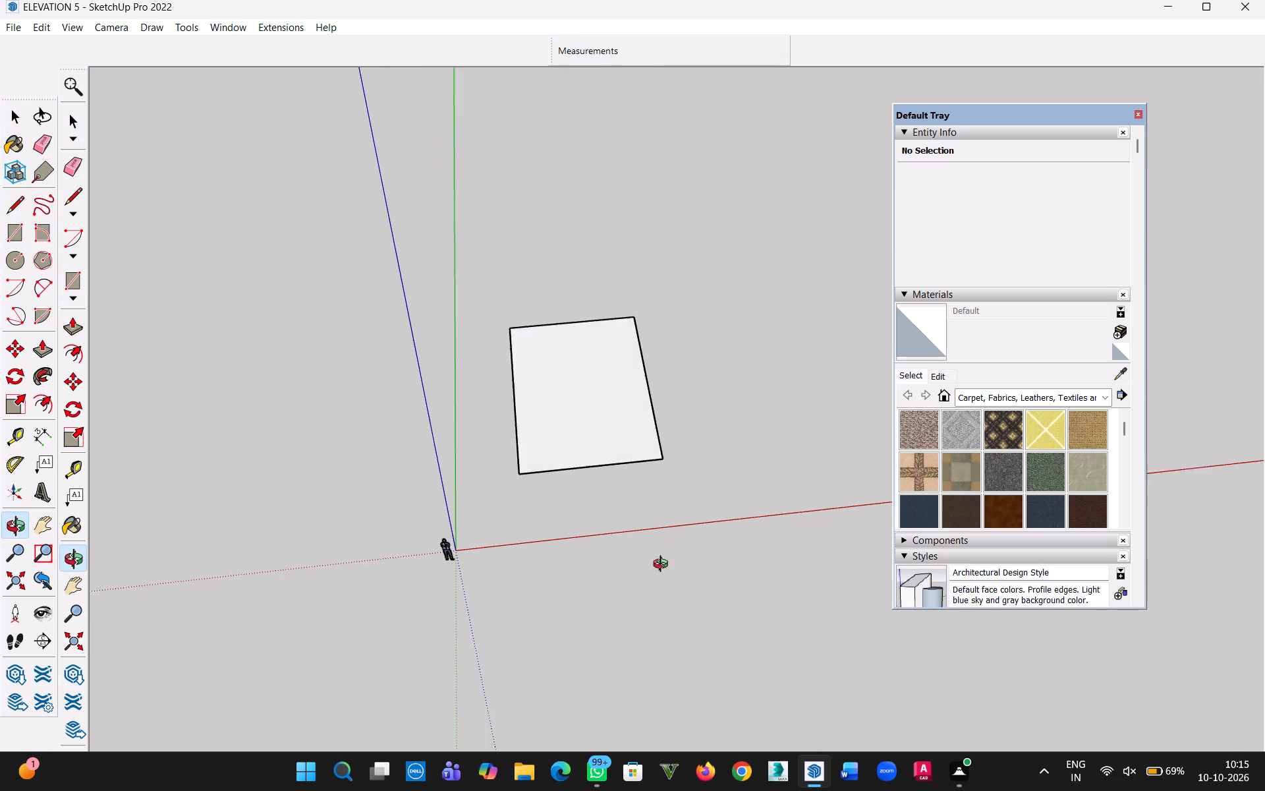
{"action": "middle_click_drag", "start_coordinate": [663, 566], "coordinate": [652, 599]}
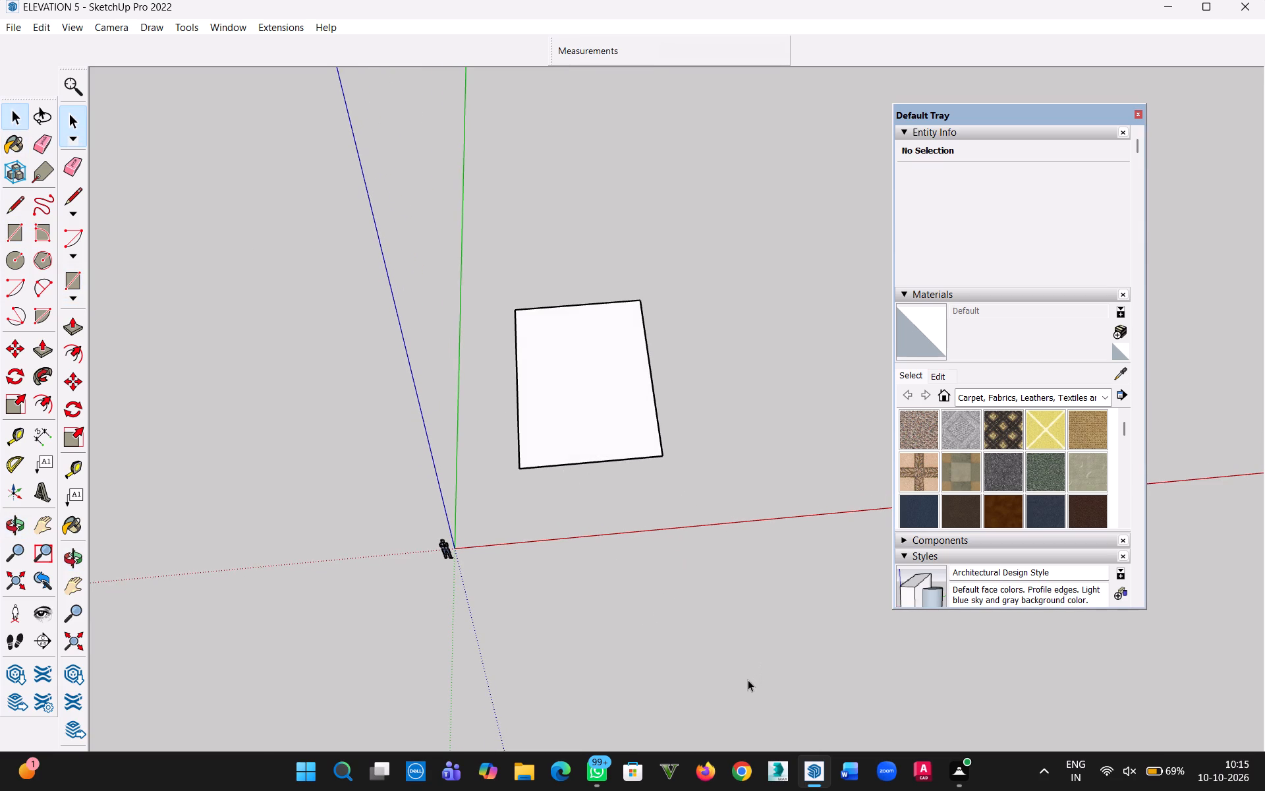
{"action": "scroll", "coordinate": [748, 681], "scroll_direction": "up", "scroll_amount": 2}
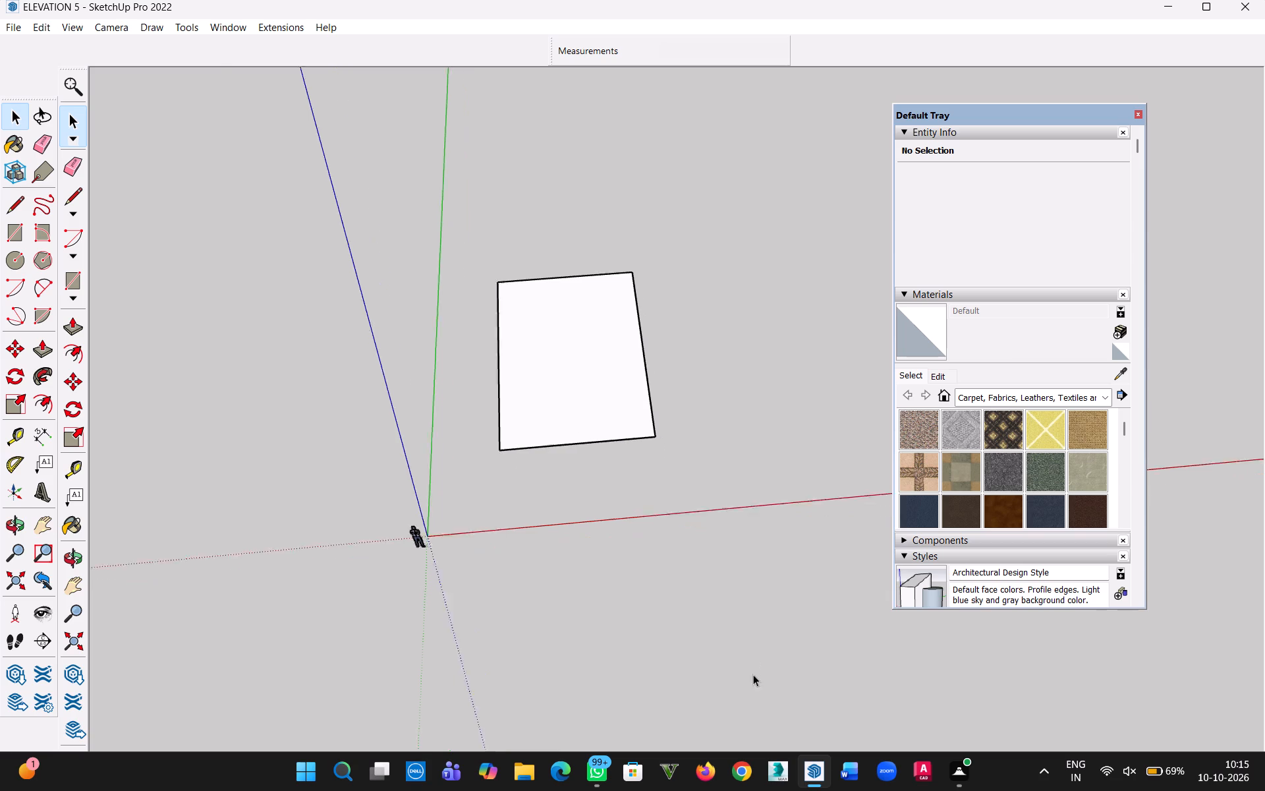
{"action": "scroll", "coordinate": [753, 674], "scroll_direction": "up", "scroll_amount": 2}
{"action": "scroll", "coordinate": [578, 411], "scroll_direction": "up", "scroll_amount": 4}
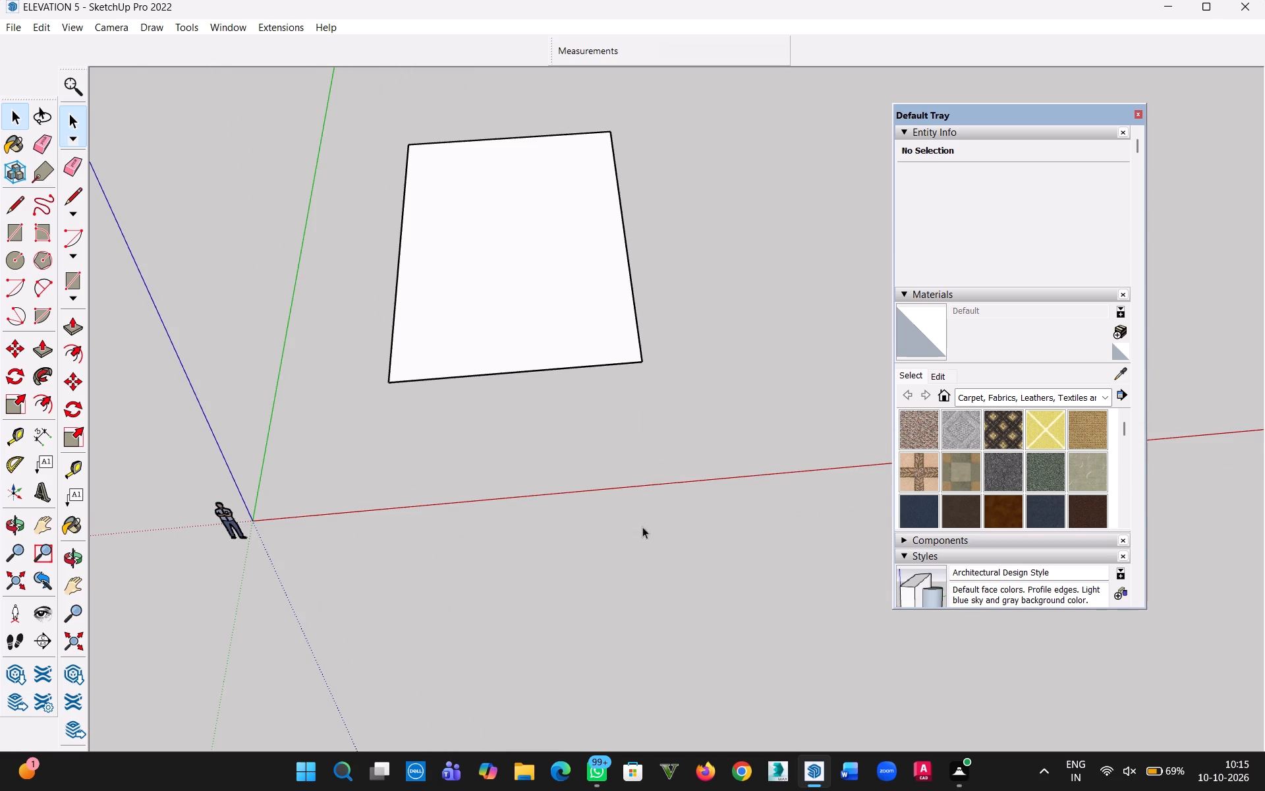
{"action": "scroll", "coordinate": [646, 488], "scroll_direction": "up", "scroll_amount": 5}
{"action": "key", "text": "h"}
{"action": "left_click_drag", "start_coordinate": [532, 334], "coordinate": [671, 579]}
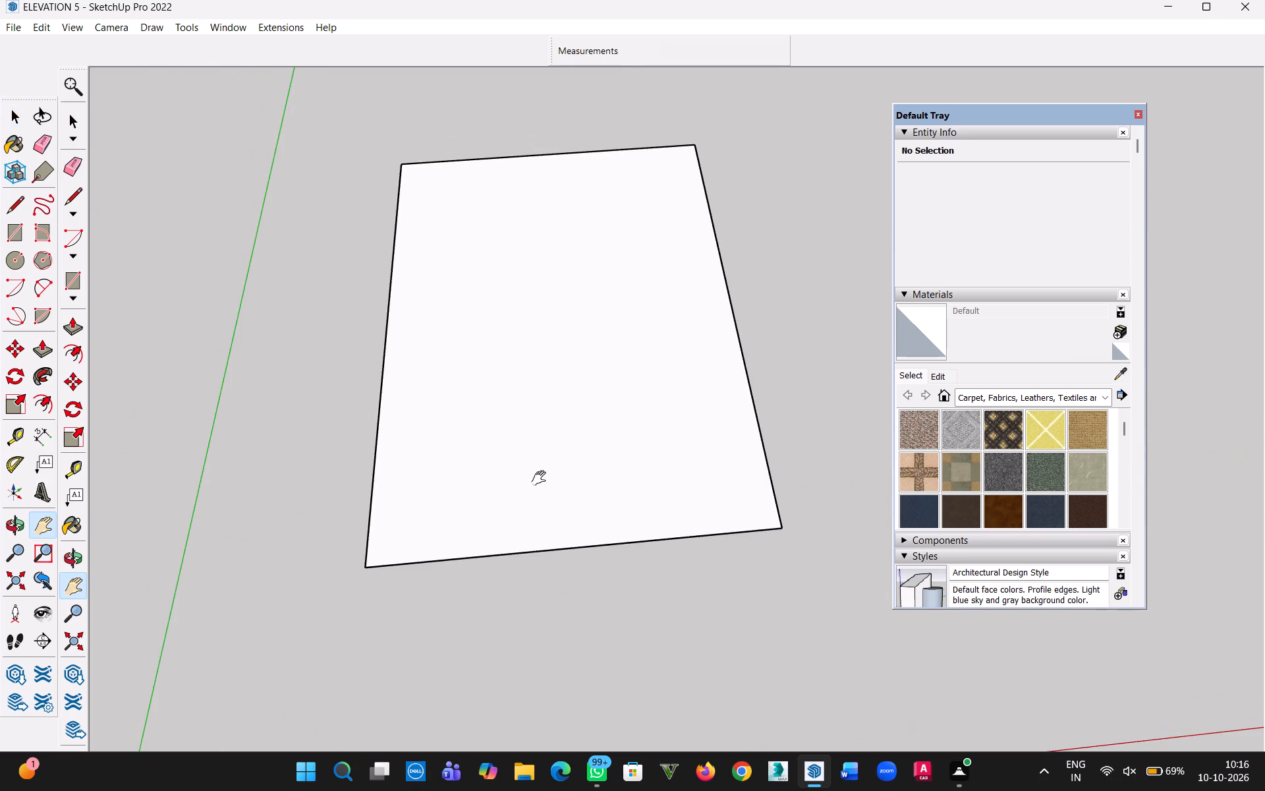
{"action": "left_click", "coordinate": [571, 505]}
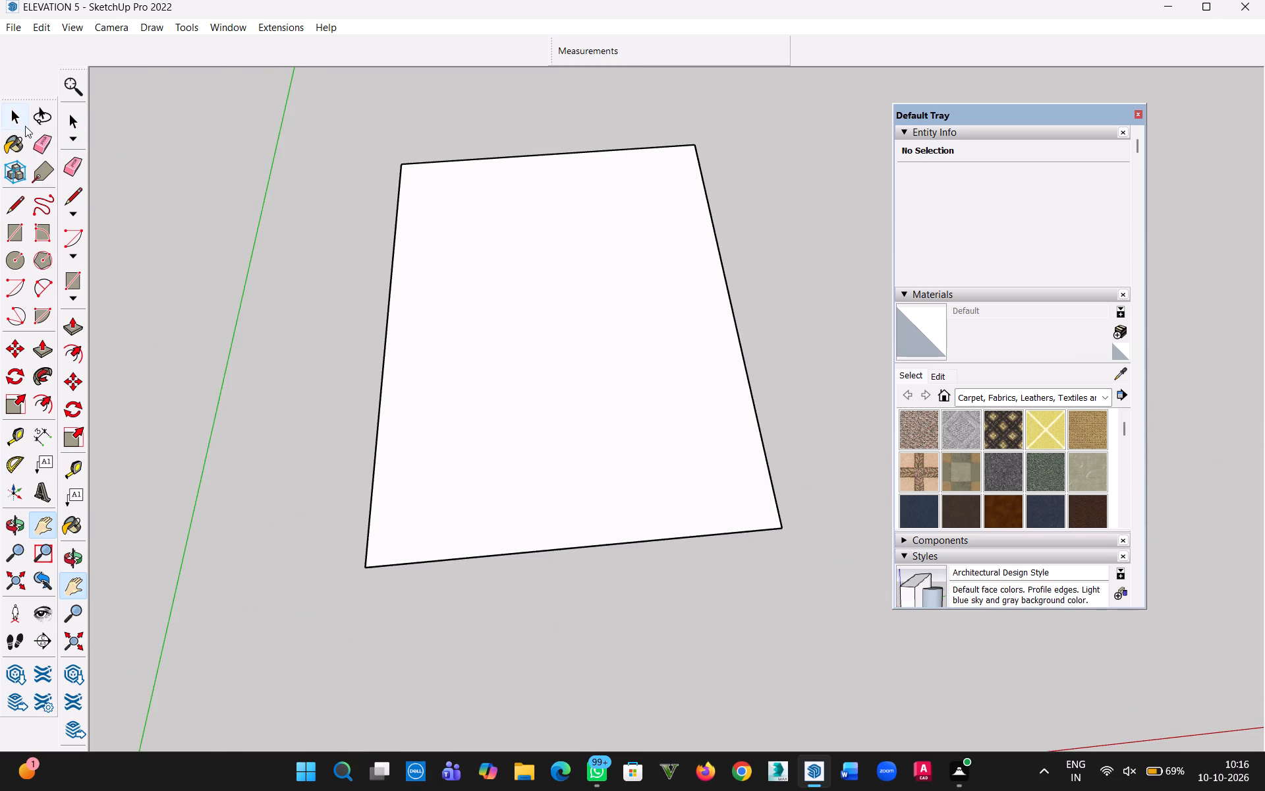
{"action": "left_click", "coordinate": [25, 127]}
{"action": "left_click", "coordinate": [580, 278]}
{"action": "triple_click", "coordinate": [487, 446]}
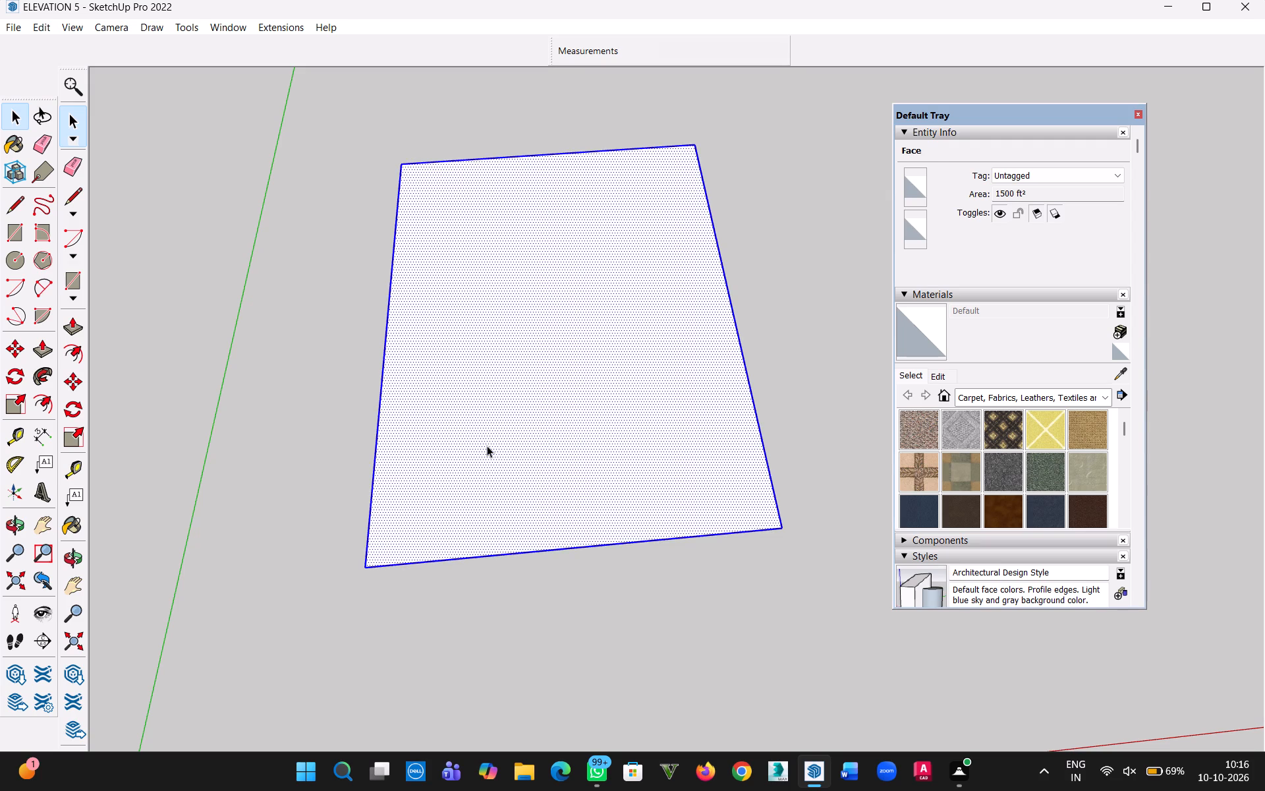
{"action": "right_click", "coordinate": [486, 446]}
{"action": "left_click", "coordinate": [565, 585]}
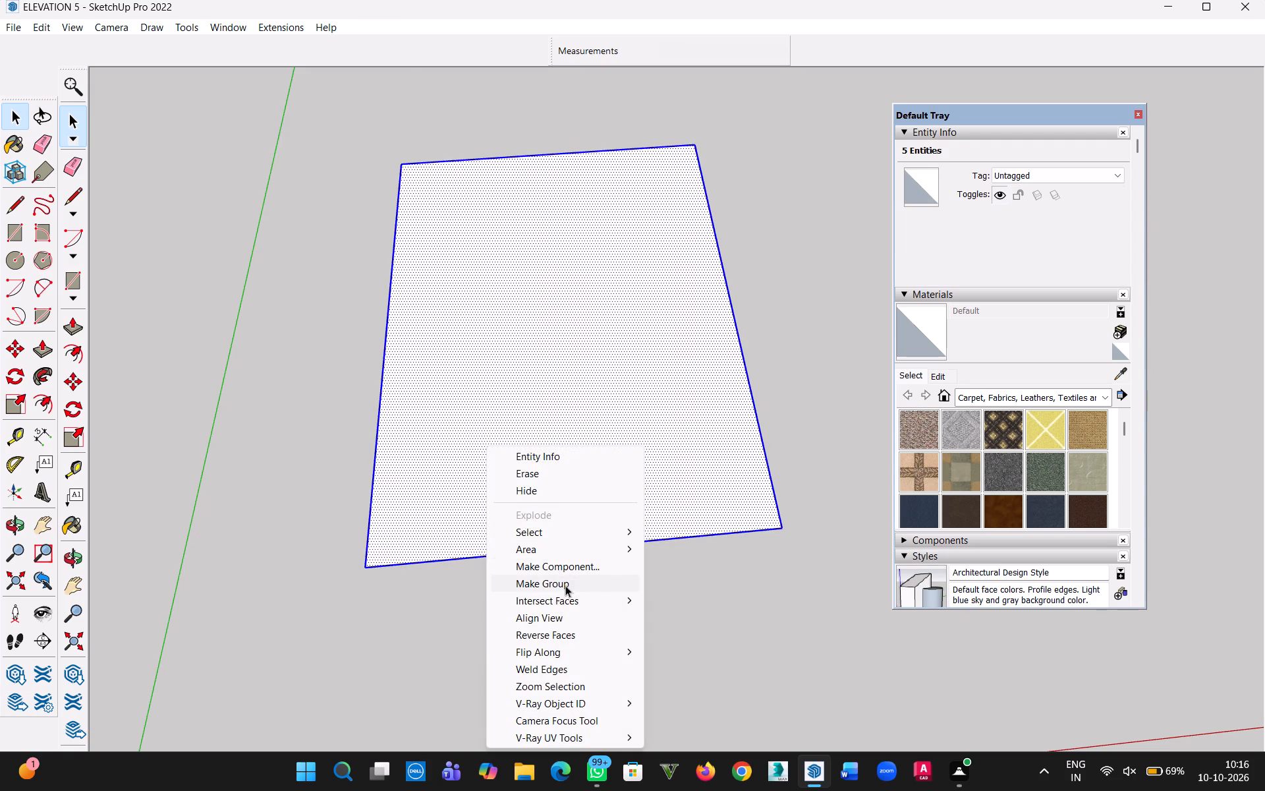
Open the rectangle group for editing and Push/Pull its face up 6" to form a base slab.
{"action": "double_click", "coordinate": [562, 389]}
{"action": "key", "text": "p"}
{"action": "left_click", "coordinate": [542, 439]}
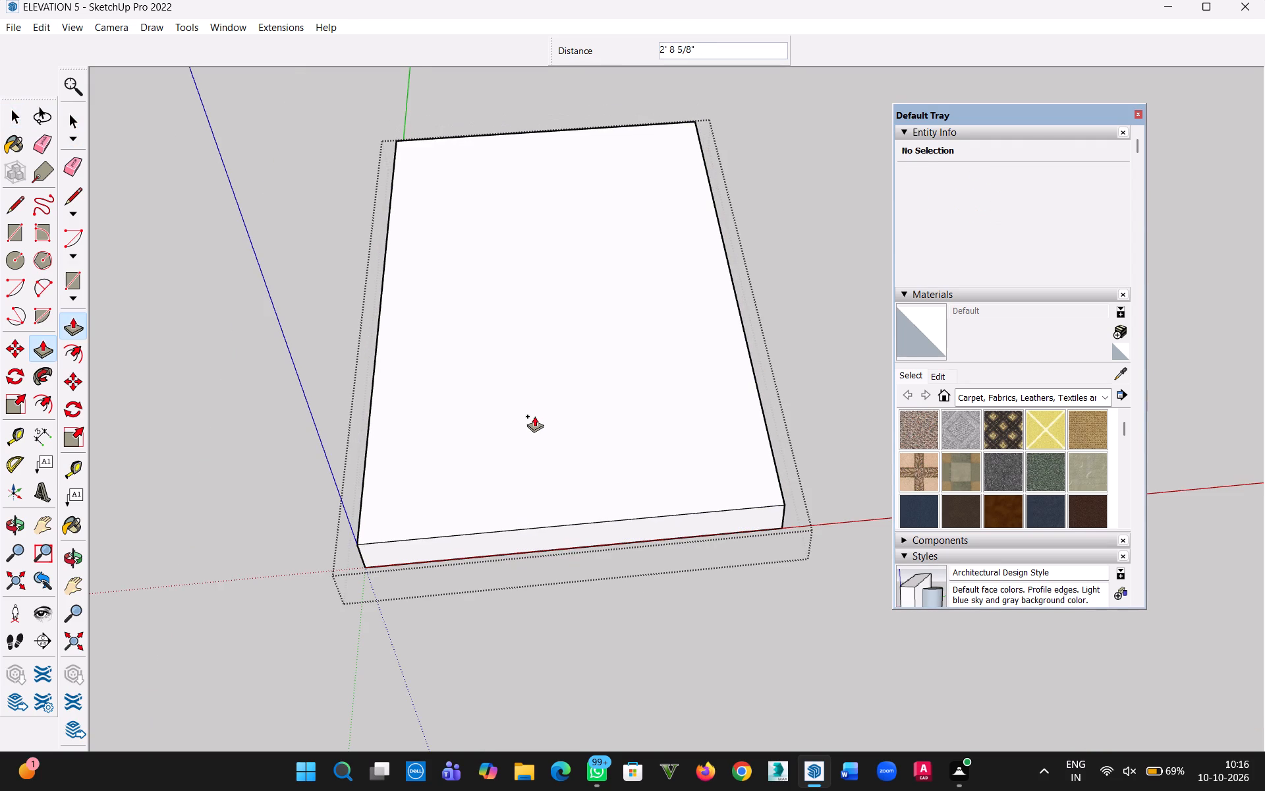
{"action": "type", "text": "6\""}
{"action": "key", "text": "Return"}
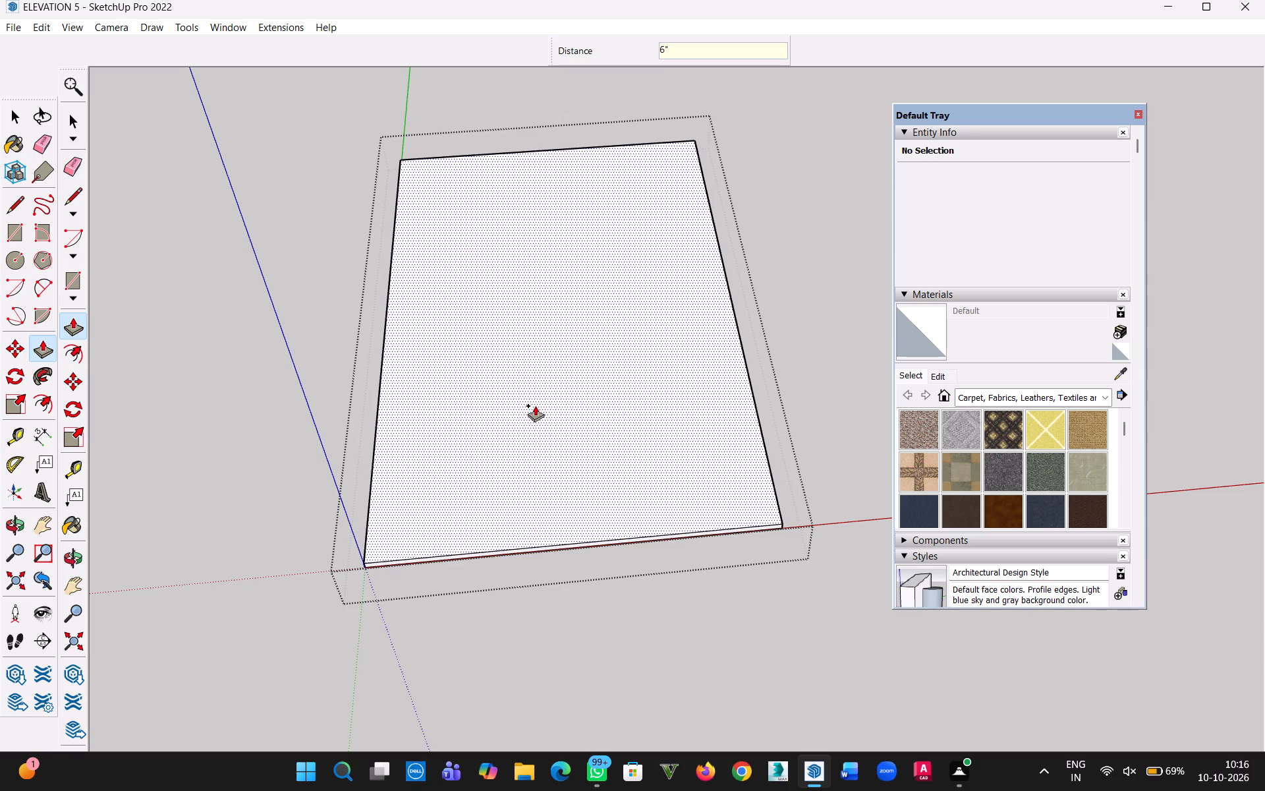
{"action": "middle_click_drag", "start_coordinate": [522, 602], "coordinate": [536, 366]}
{"action": "scroll", "coordinate": [530, 410], "scroll_direction": "up", "scroll_amount": 2}
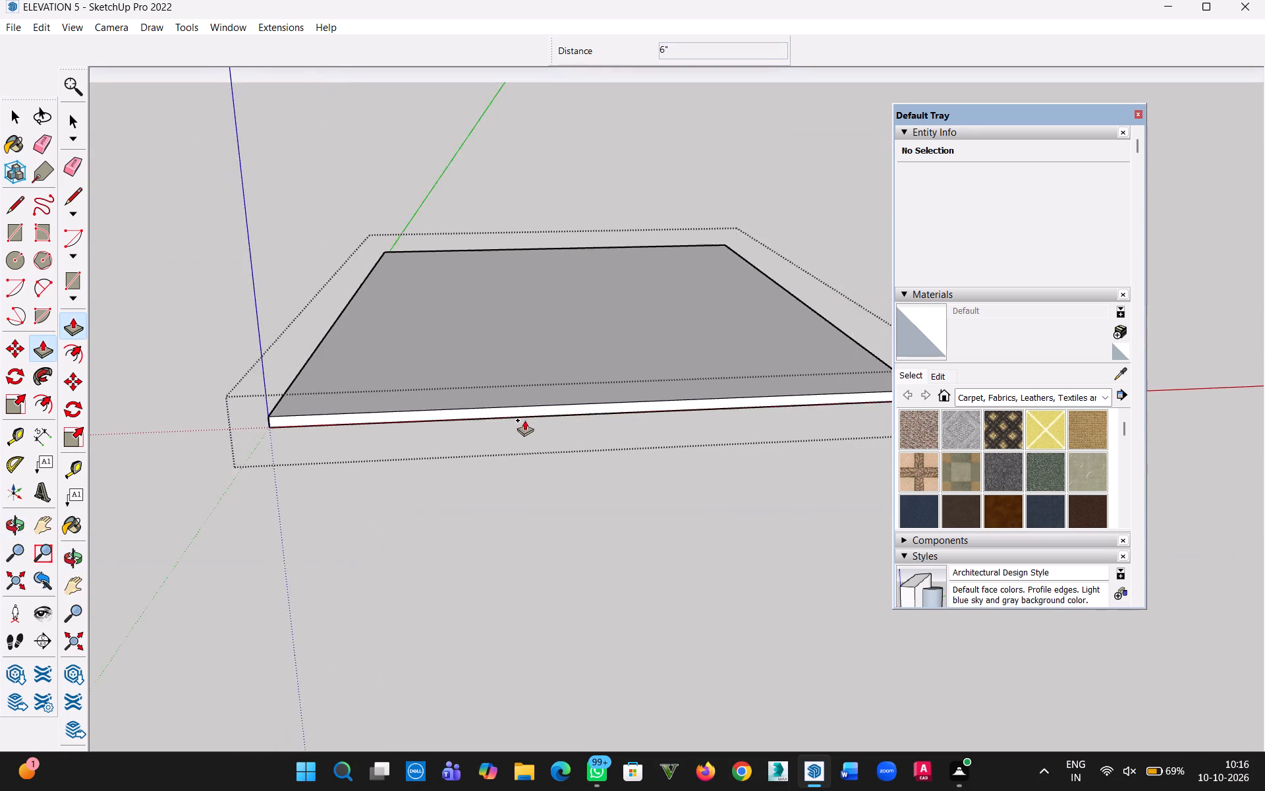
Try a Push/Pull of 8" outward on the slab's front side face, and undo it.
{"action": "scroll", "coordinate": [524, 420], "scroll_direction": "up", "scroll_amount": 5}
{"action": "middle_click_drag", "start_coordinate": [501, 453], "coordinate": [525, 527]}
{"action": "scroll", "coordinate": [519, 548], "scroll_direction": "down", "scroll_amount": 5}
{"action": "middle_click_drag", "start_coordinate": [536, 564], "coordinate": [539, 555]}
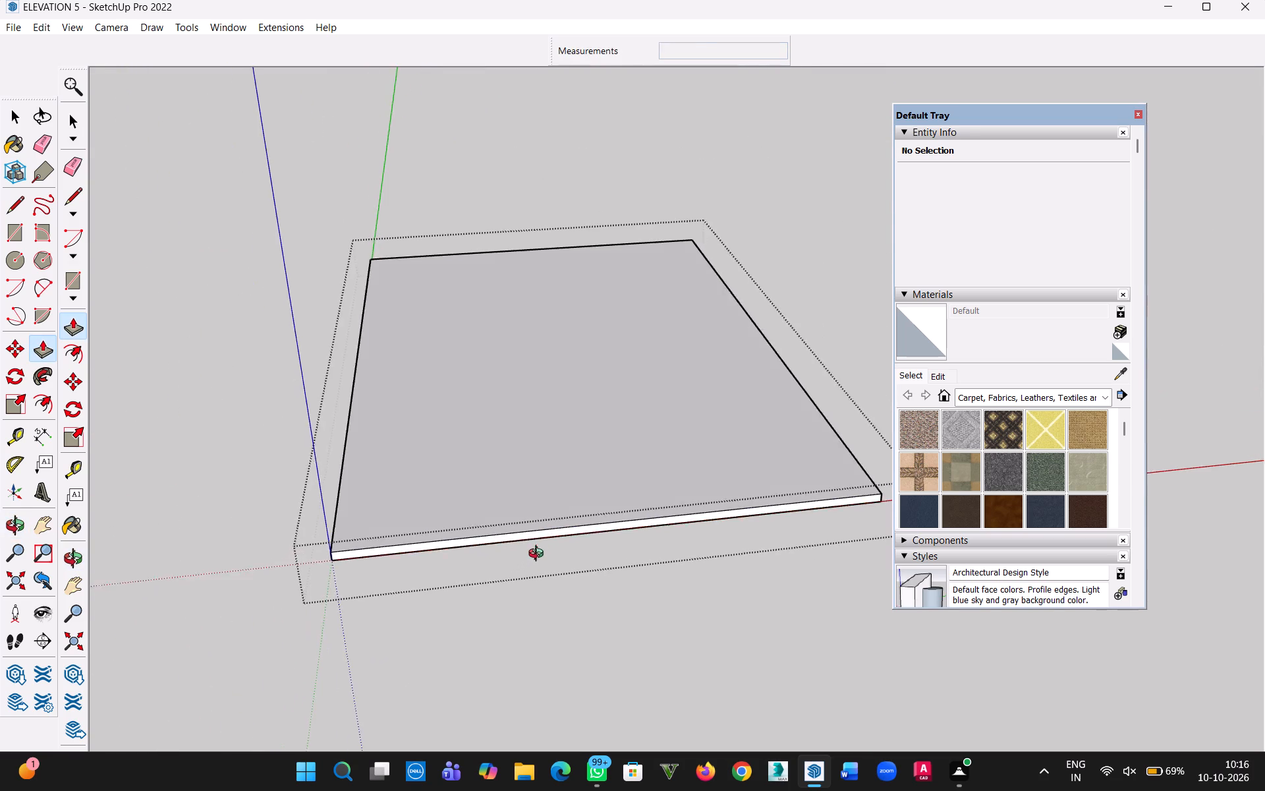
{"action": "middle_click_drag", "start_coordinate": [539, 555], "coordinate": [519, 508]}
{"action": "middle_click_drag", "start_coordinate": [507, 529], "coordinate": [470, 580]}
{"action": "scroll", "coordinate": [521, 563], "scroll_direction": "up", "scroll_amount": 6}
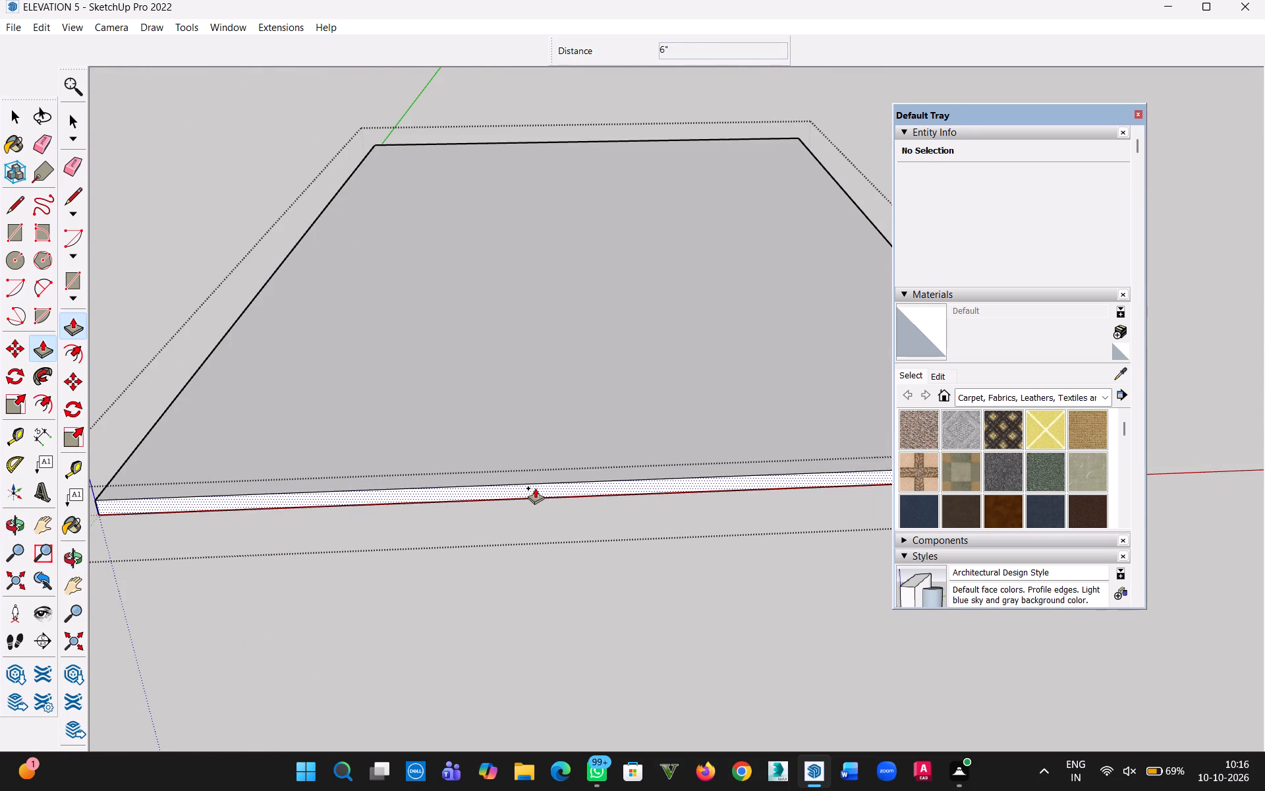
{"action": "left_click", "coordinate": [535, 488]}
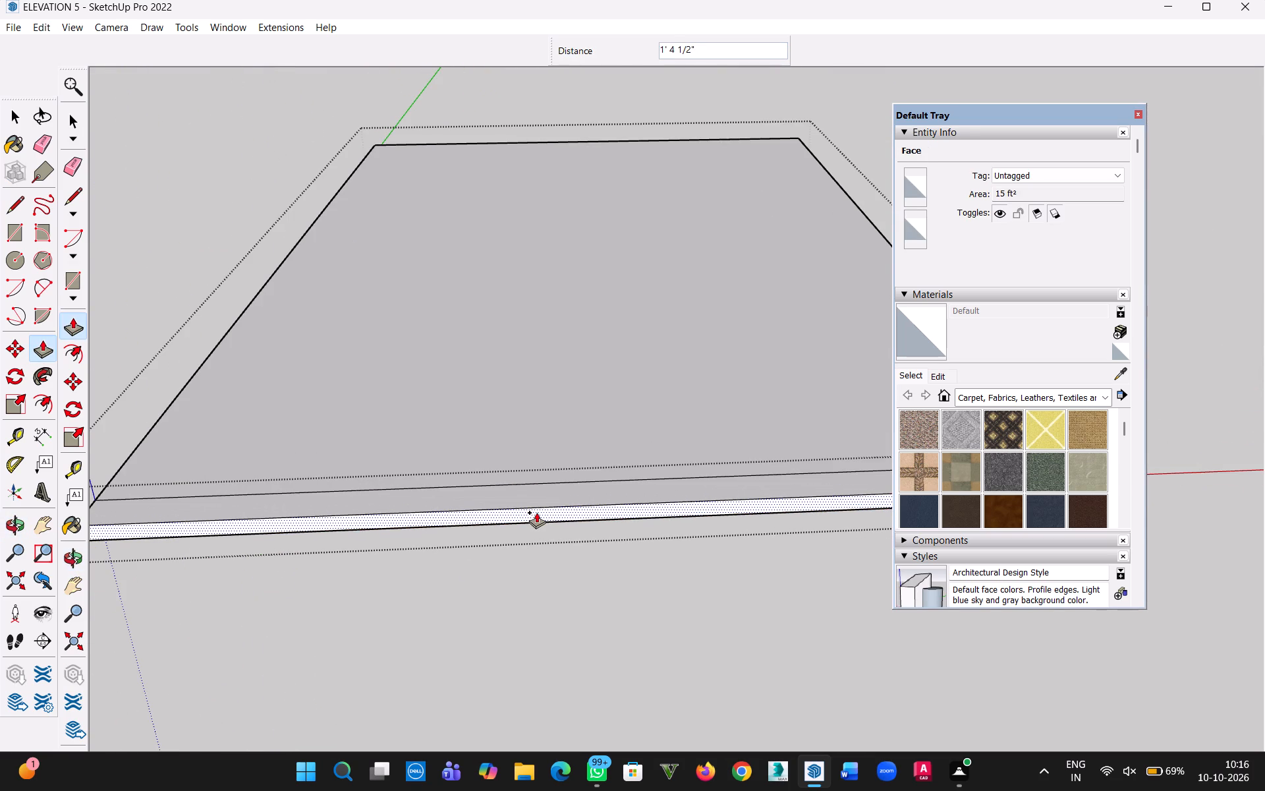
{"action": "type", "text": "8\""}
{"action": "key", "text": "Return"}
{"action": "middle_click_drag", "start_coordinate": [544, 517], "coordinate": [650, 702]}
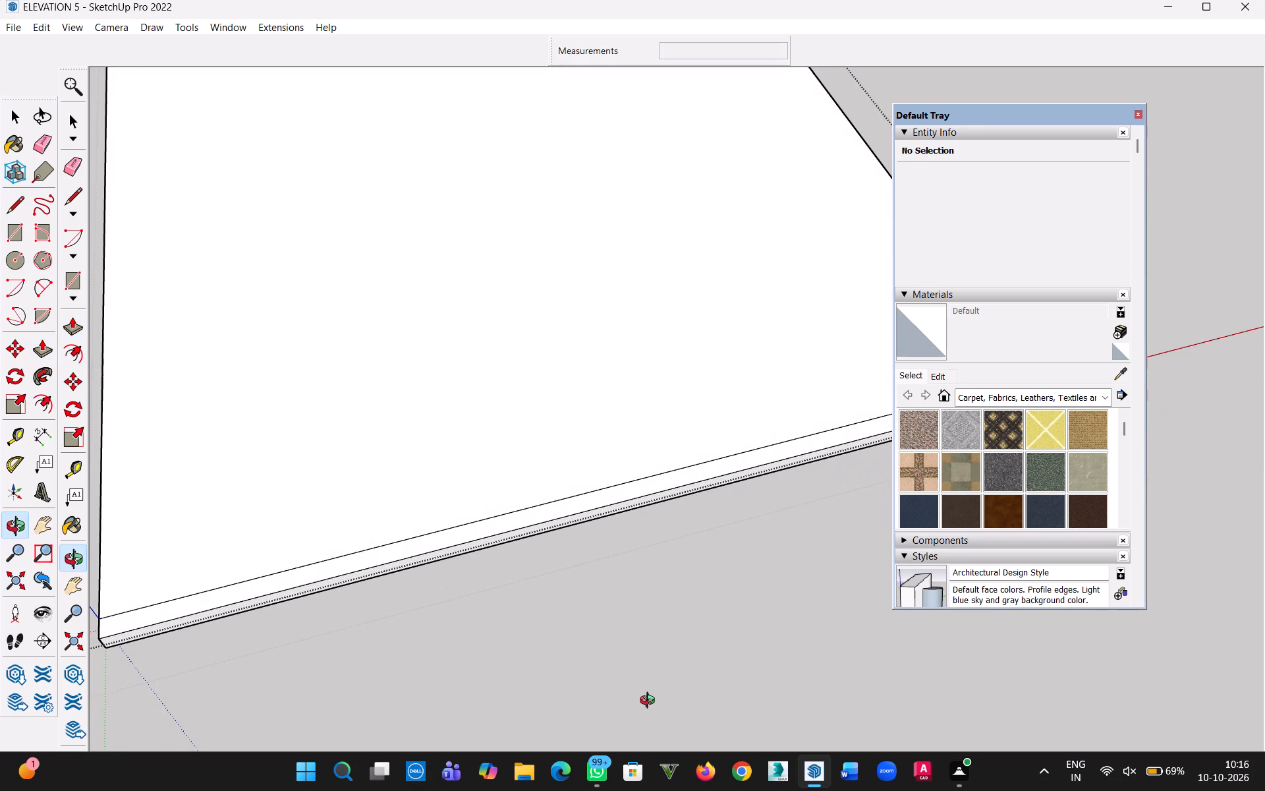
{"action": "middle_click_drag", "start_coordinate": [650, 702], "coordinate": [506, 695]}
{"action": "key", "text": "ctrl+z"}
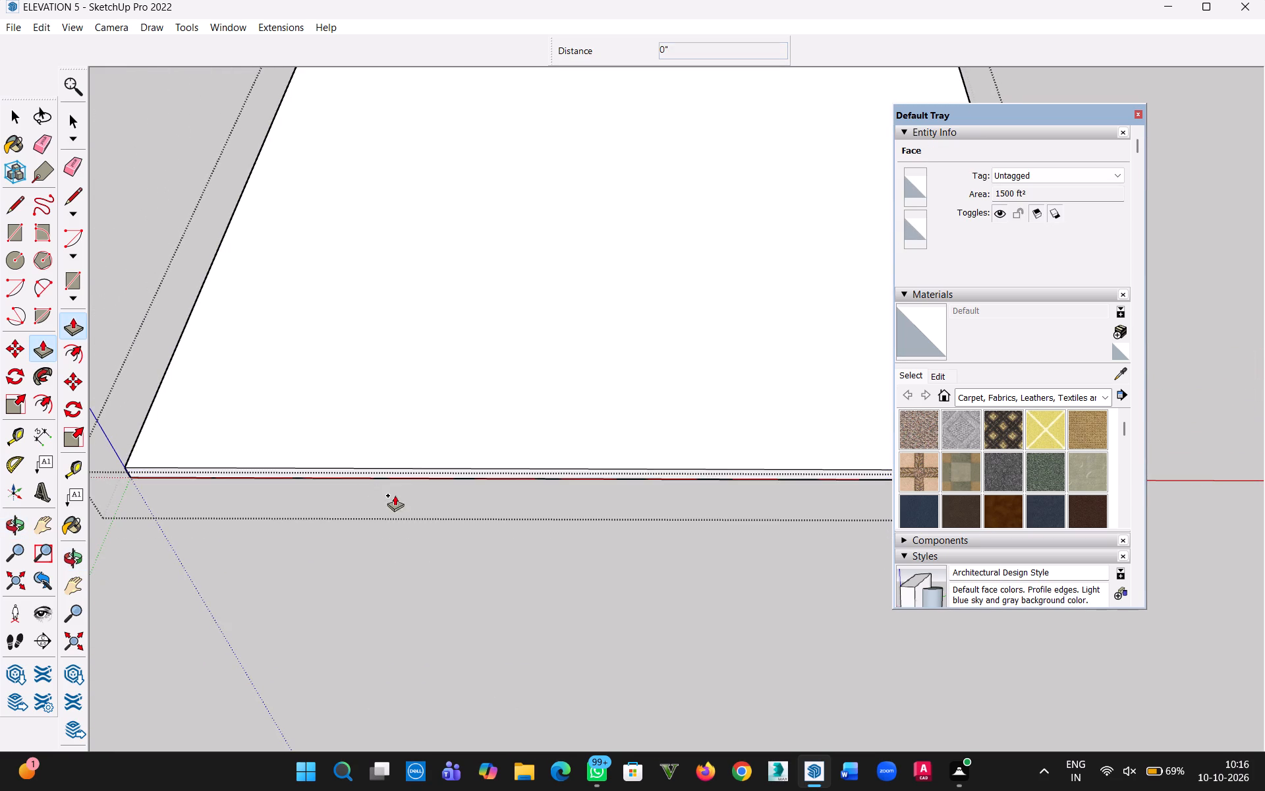
Push/Pull the slab's front side face outward 1' and close the group.
{"action": "middle_click_drag", "start_coordinate": [412, 494], "coordinate": [428, 326]}
{"action": "scroll", "coordinate": [412, 462], "scroll_direction": "up", "scroll_amount": 6}
{"action": "left_click", "coordinate": [430, 473]}
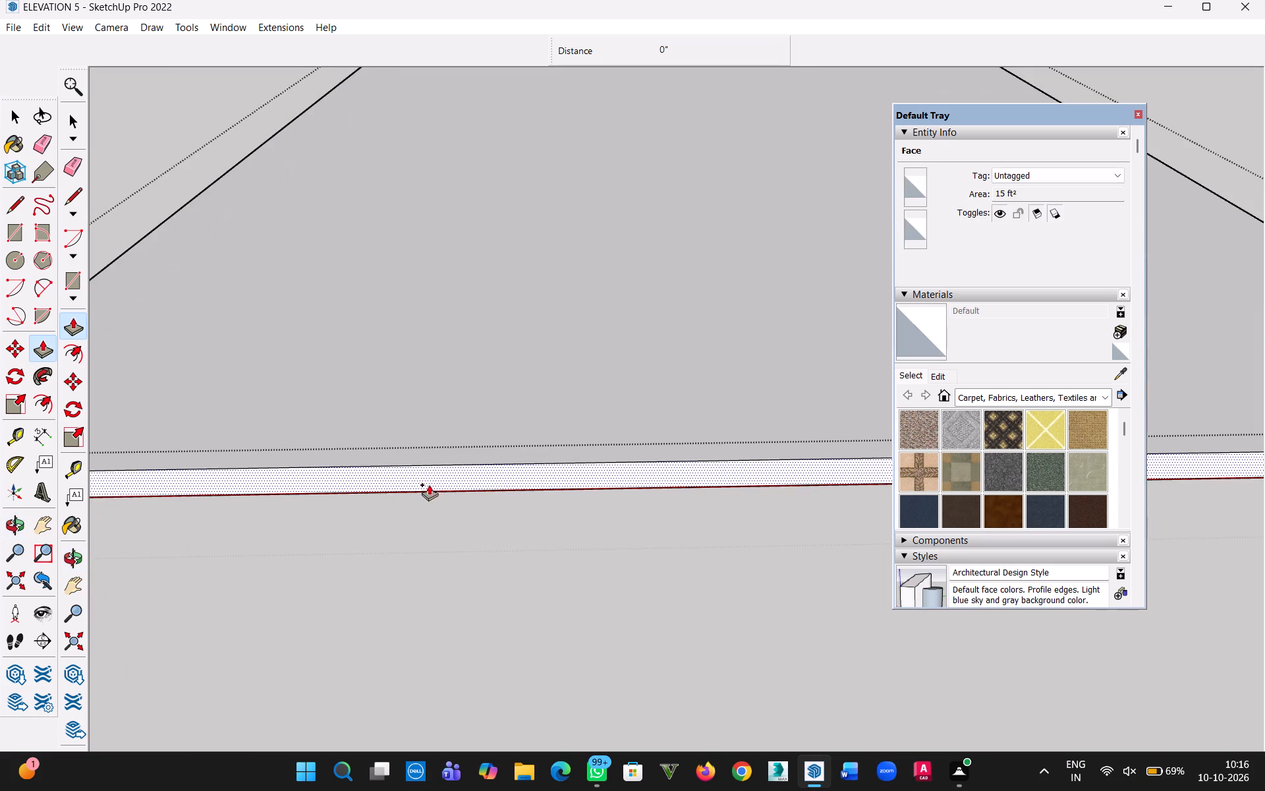
{"action": "type", "text": "1'"}
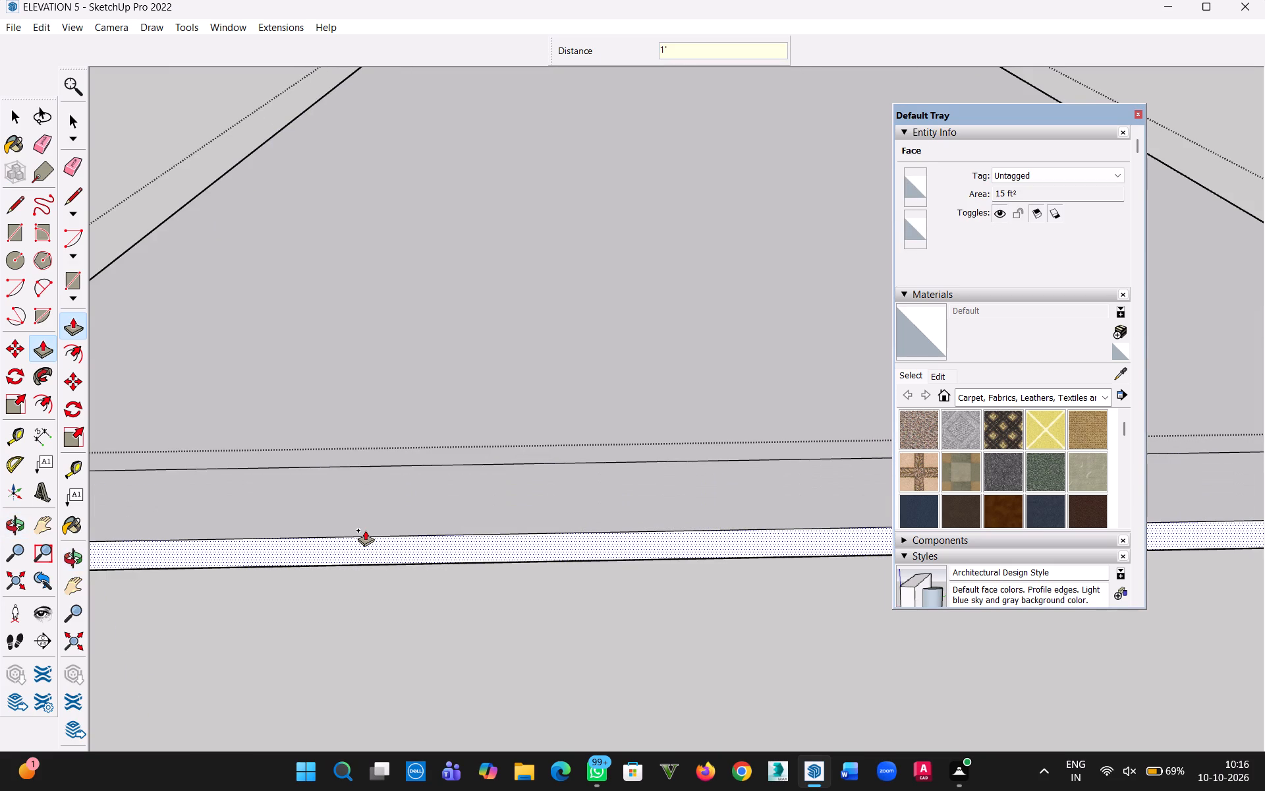
{"action": "key", "text": "Return"}
{"action": "scroll", "coordinate": [439, 531], "scroll_direction": "down", "scroll_amount": 10}
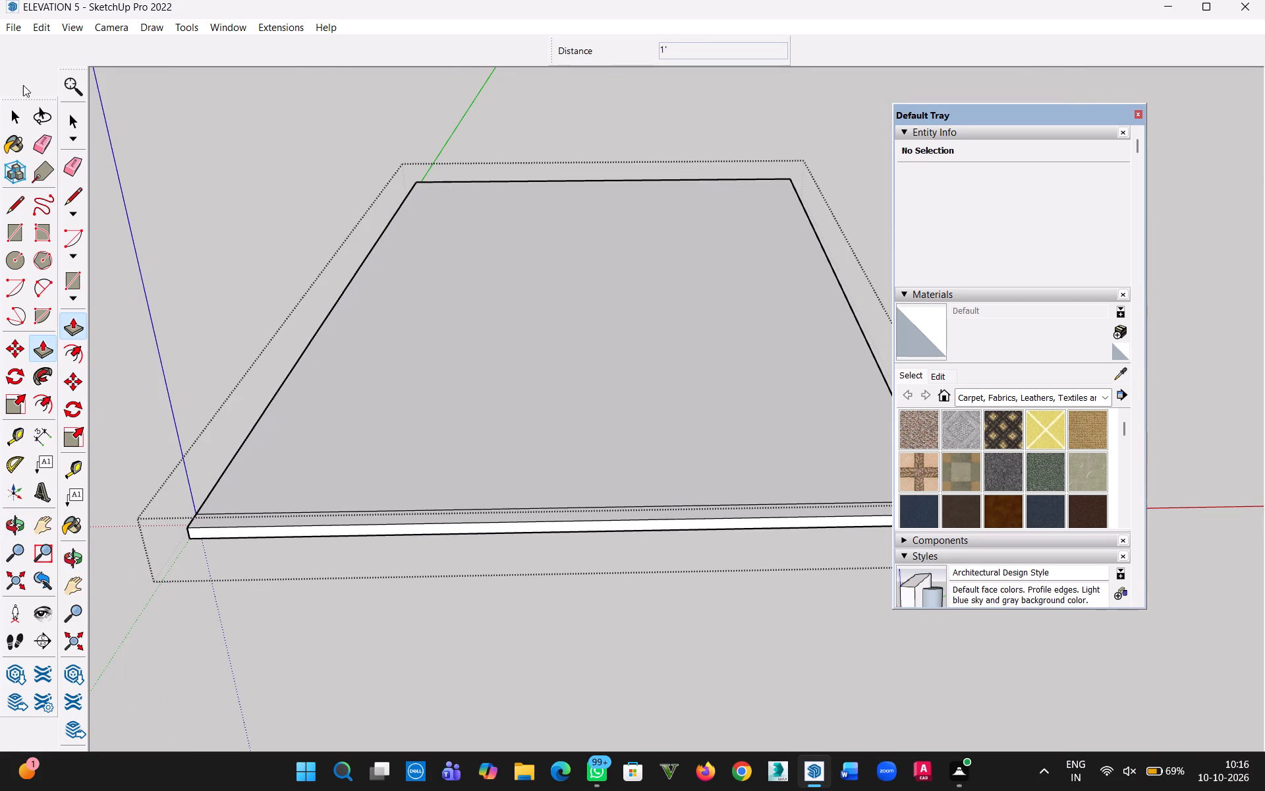
{"action": "left_click", "coordinate": [19, 108]}
{"action": "left_click", "coordinate": [675, 372]}
{"action": "middle_click_drag", "start_coordinate": [549, 376], "coordinate": [619, 488]}
{"action": "left_click", "coordinate": [6, 121]}
{"action": "left_click", "coordinate": [227, 257]}
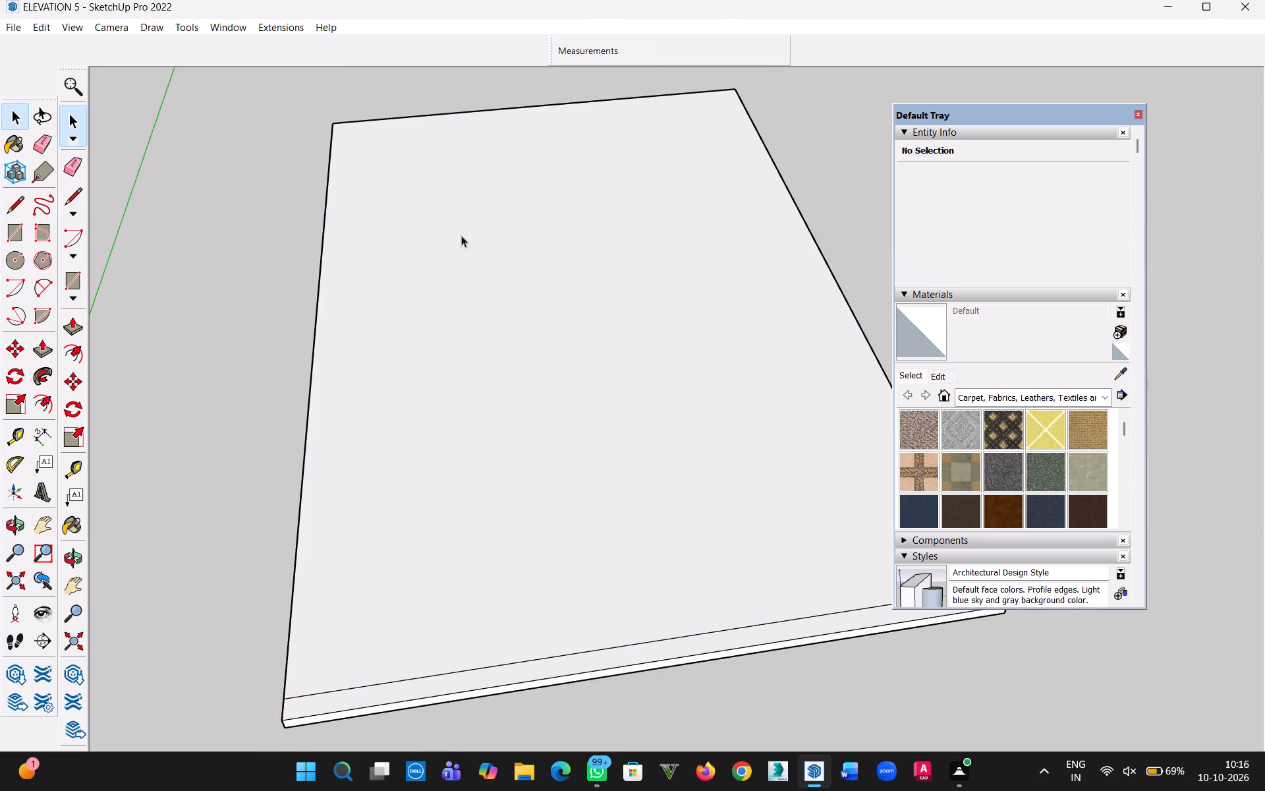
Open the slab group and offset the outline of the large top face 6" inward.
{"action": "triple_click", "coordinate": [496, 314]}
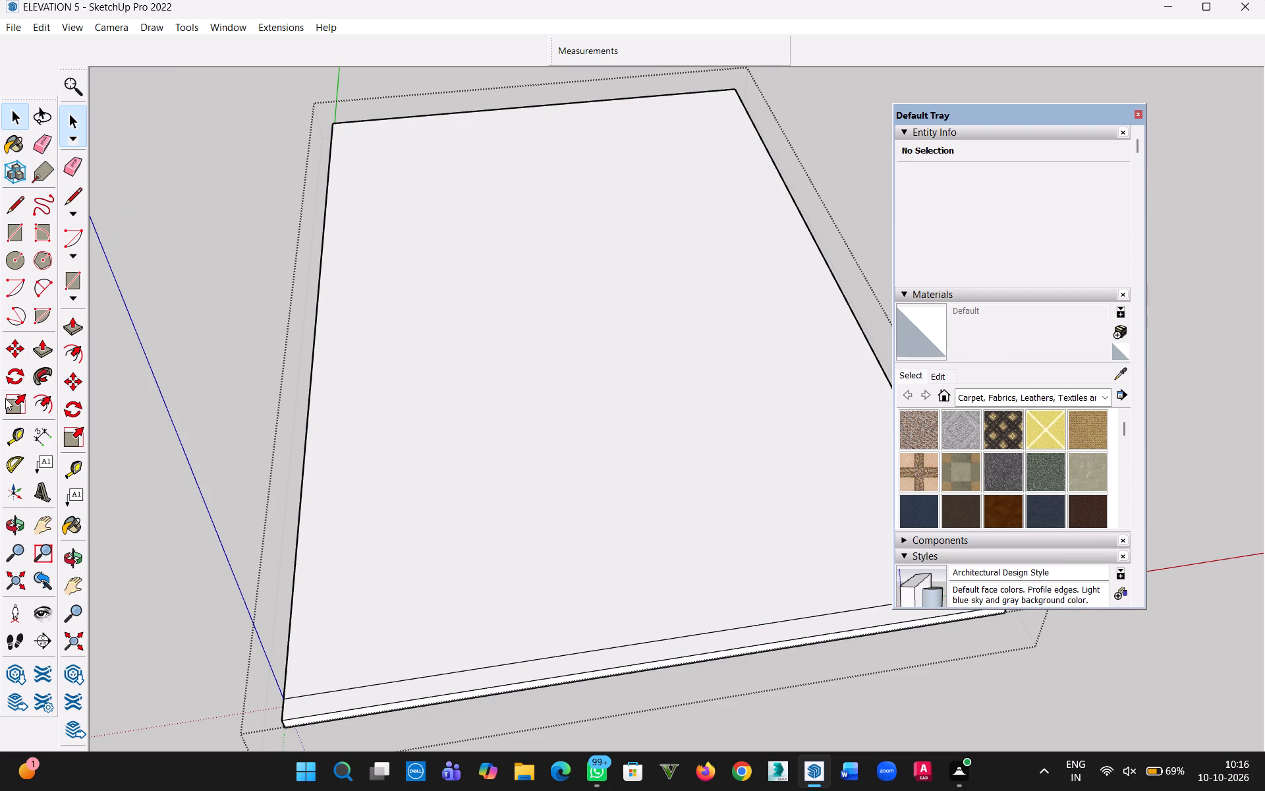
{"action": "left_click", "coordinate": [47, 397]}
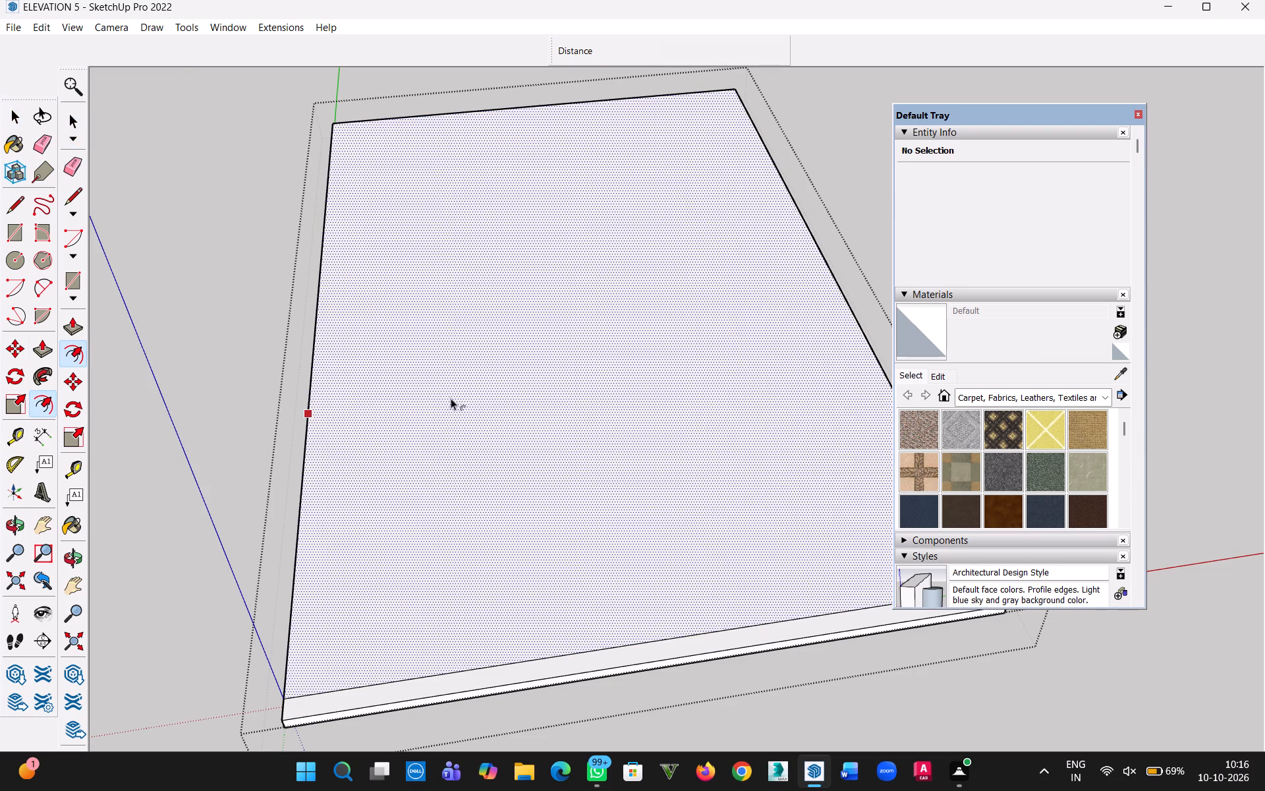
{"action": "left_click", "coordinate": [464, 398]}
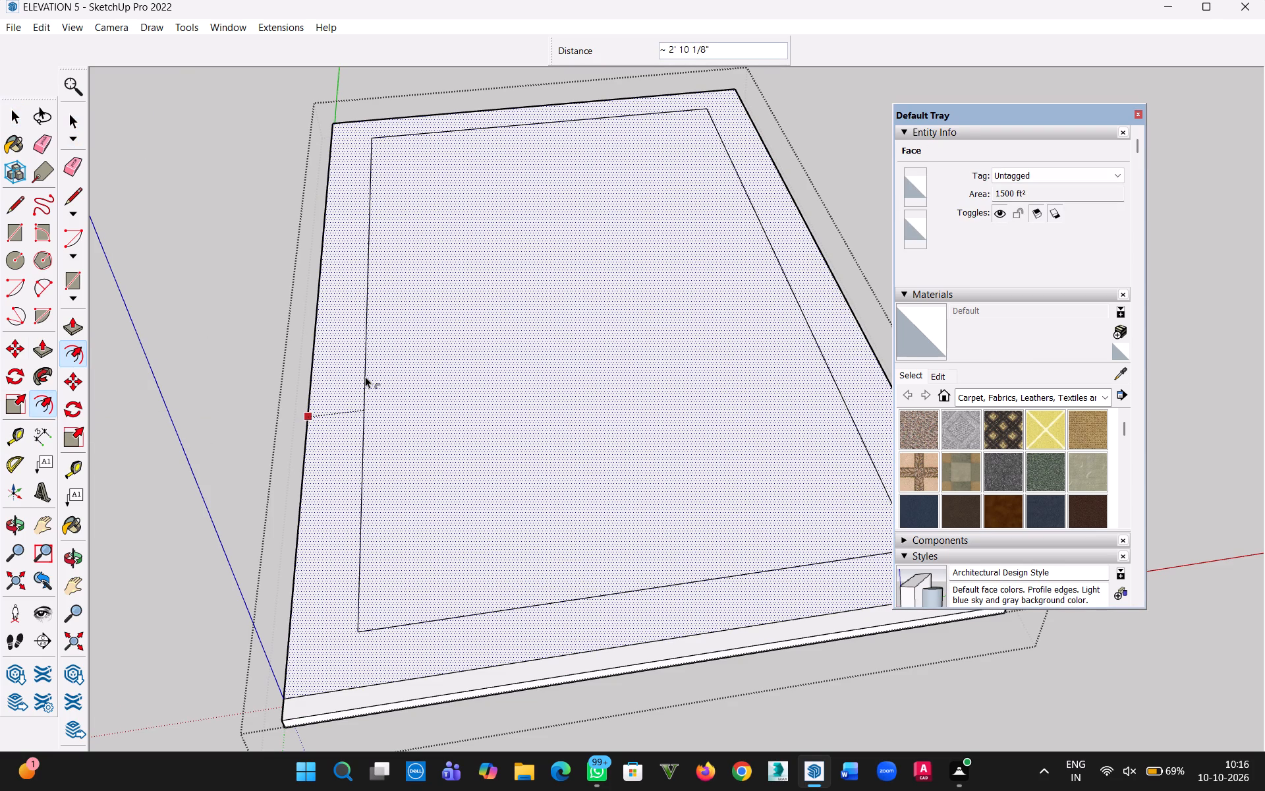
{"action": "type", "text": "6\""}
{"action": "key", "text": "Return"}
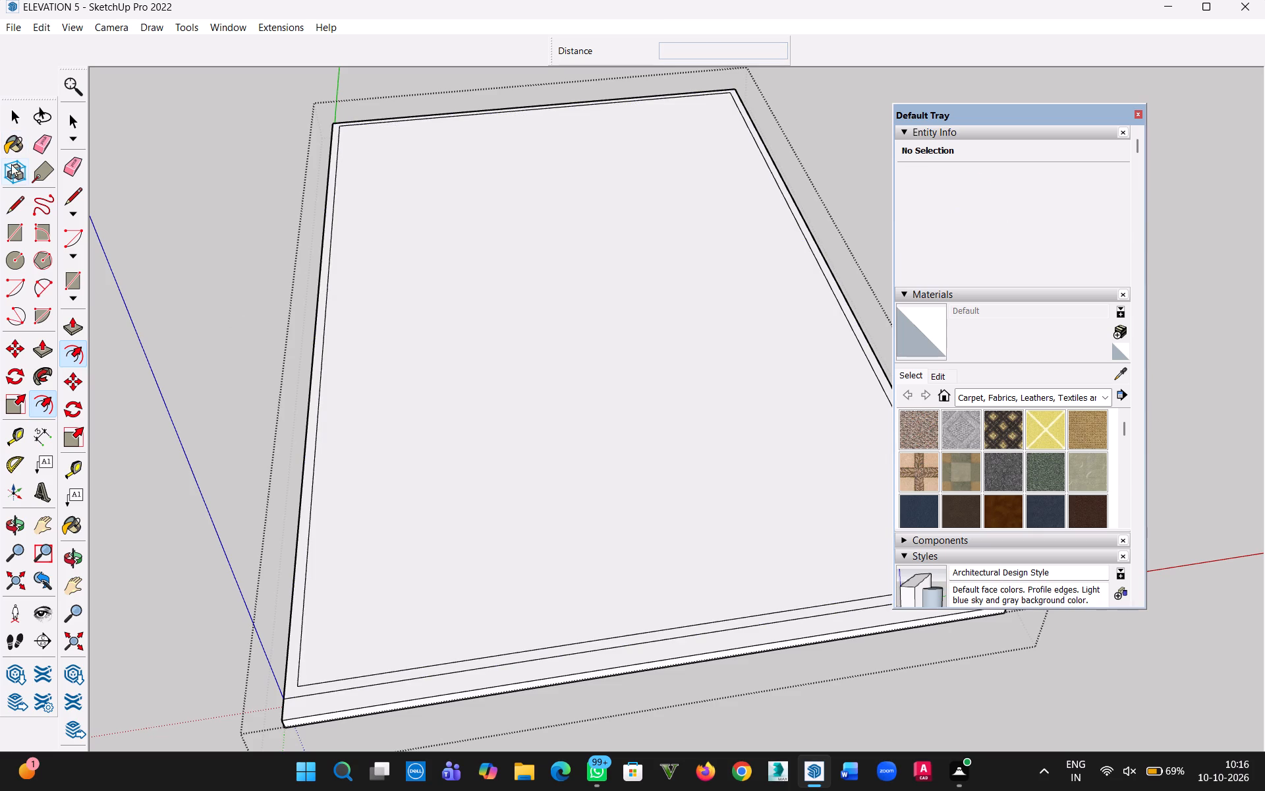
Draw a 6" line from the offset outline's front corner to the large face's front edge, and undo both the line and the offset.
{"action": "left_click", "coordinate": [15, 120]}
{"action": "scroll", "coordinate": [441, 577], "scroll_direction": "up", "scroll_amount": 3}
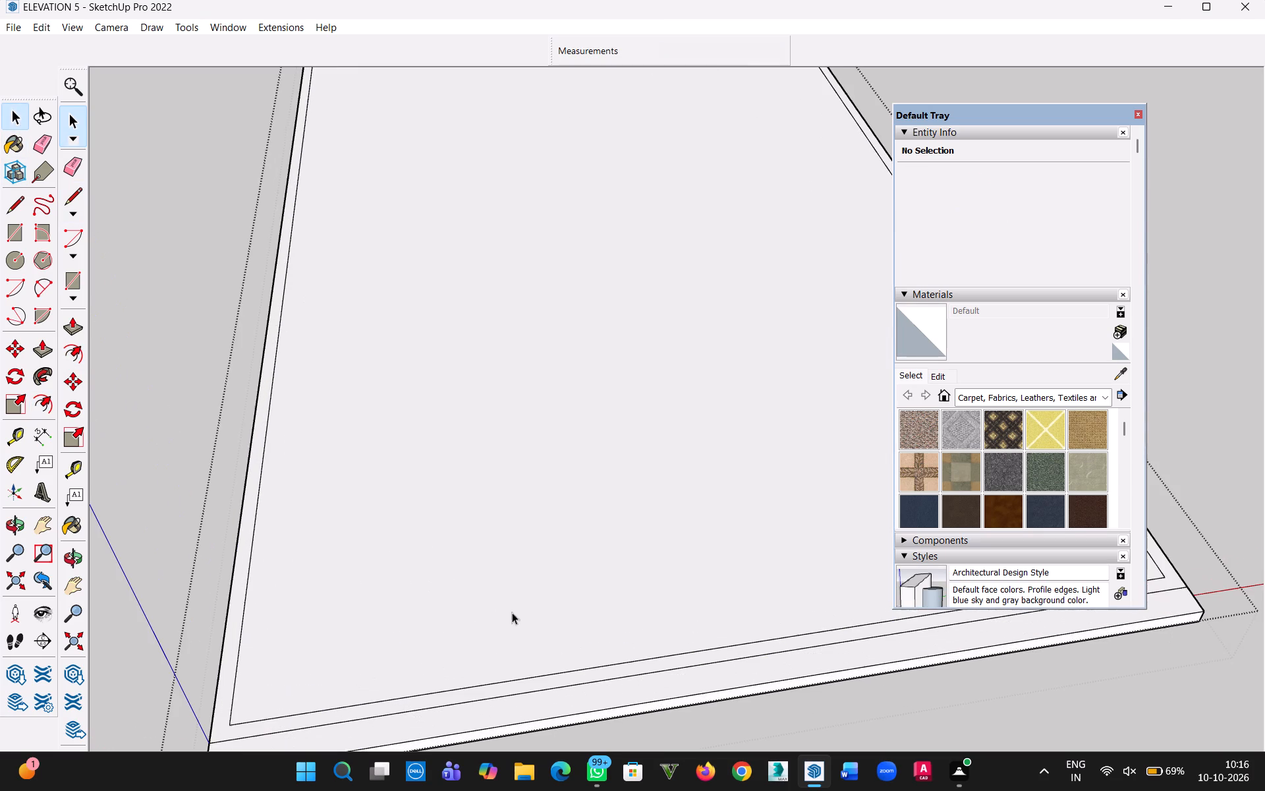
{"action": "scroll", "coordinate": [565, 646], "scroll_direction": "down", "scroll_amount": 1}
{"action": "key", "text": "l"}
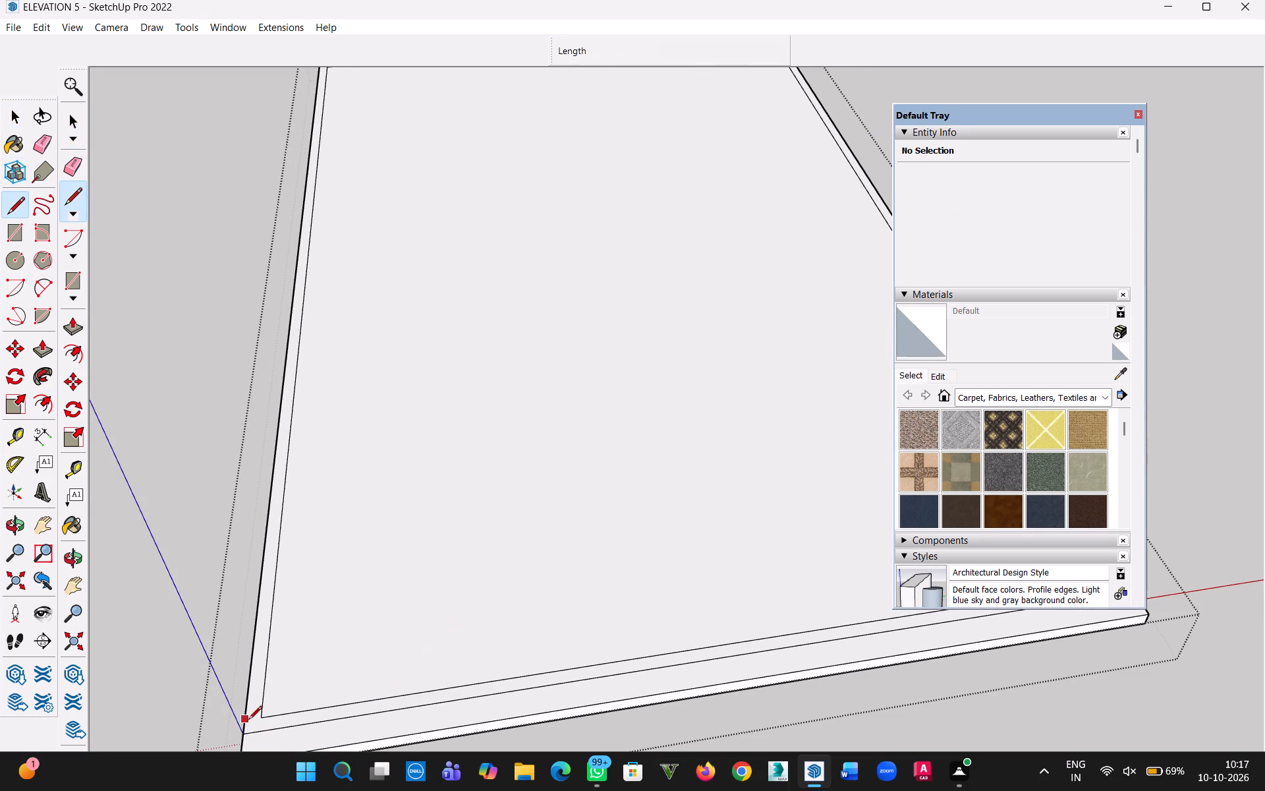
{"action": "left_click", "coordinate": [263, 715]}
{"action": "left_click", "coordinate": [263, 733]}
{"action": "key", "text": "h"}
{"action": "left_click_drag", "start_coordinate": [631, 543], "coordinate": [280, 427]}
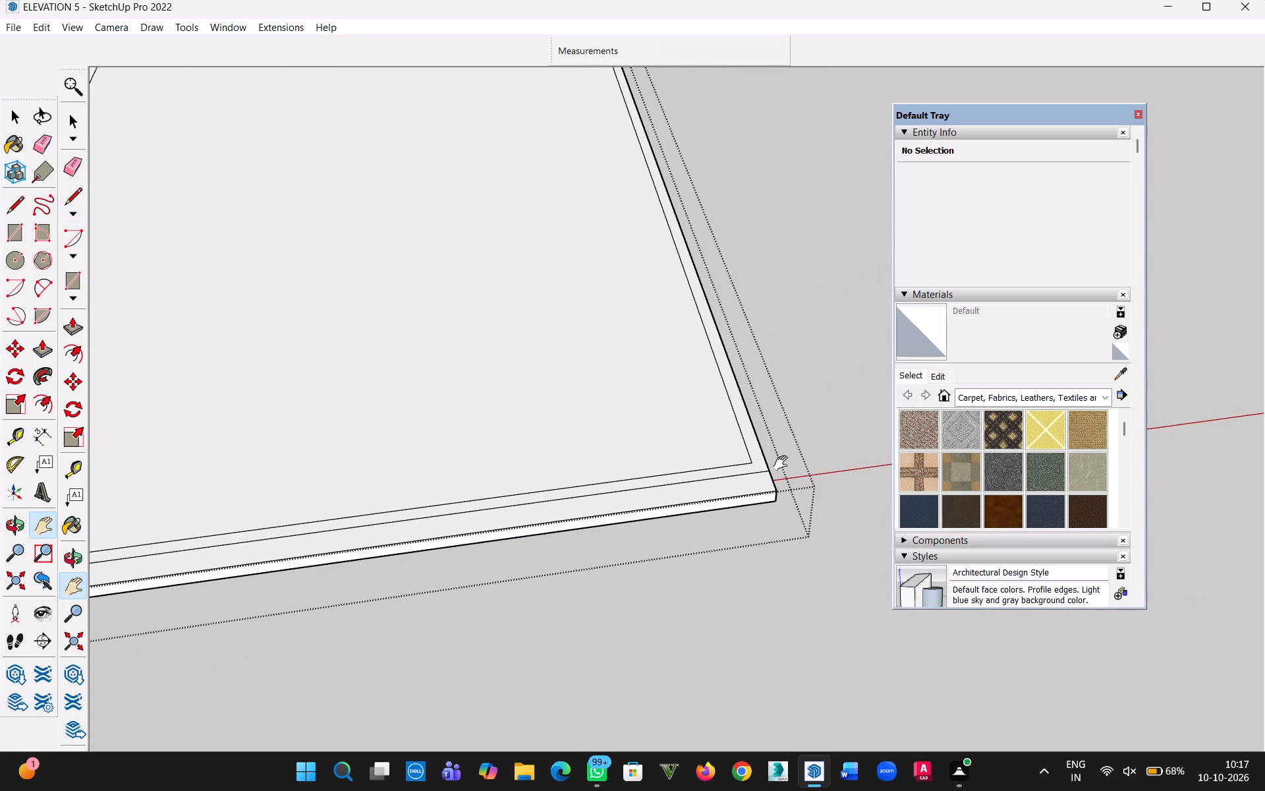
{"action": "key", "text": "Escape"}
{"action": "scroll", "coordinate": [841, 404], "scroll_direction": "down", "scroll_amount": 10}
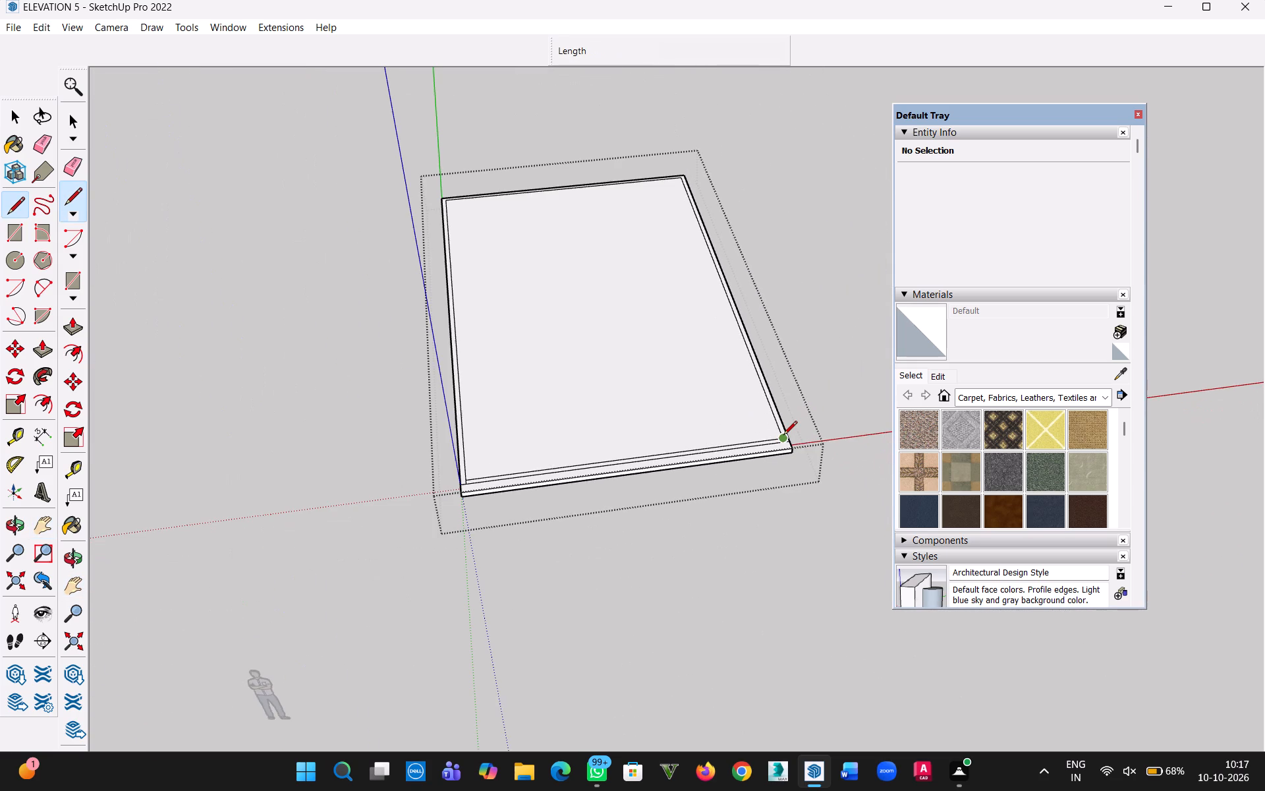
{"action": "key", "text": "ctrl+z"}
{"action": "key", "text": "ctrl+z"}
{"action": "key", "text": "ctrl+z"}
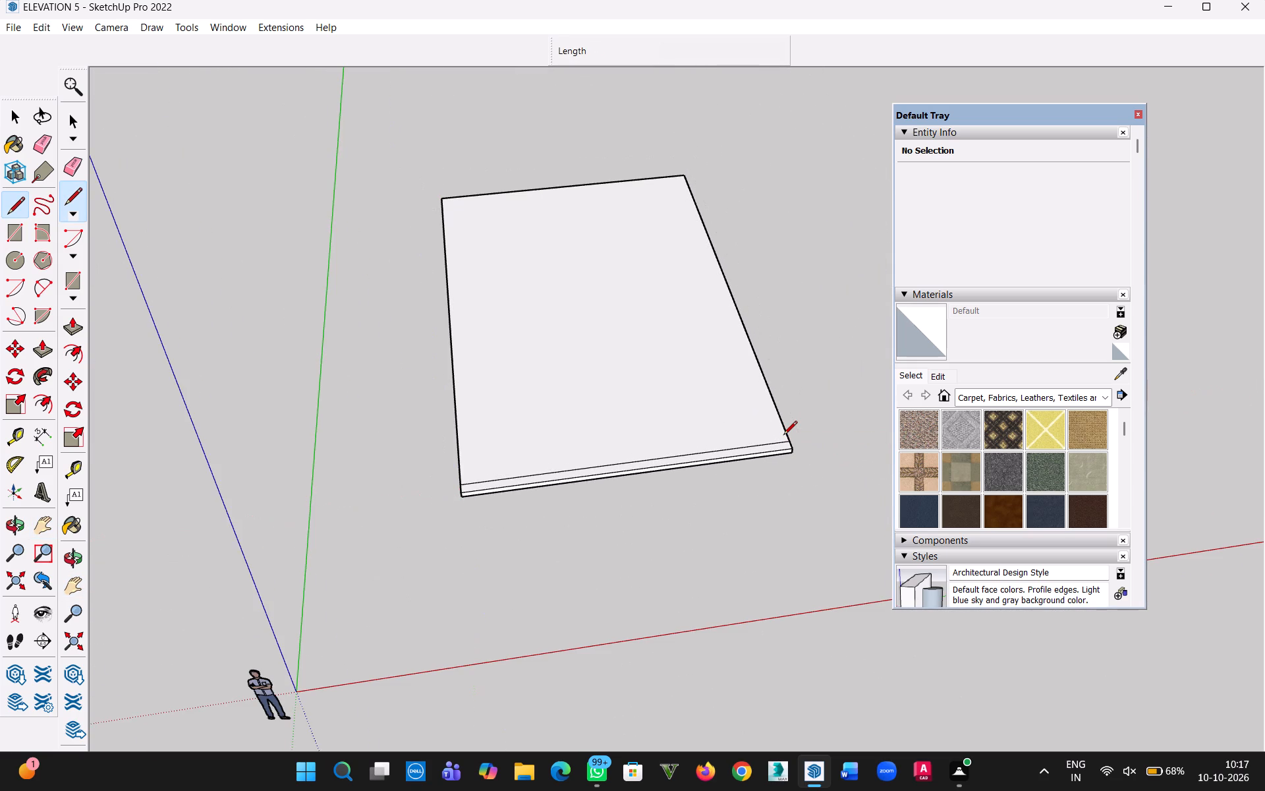
Open the slab group and Push/Pull the large top face up 6", leaving the 1' front strip as a lower step.
{"action": "left_click", "coordinate": [18, 124]}
{"action": "left_click", "coordinate": [441, 258]}
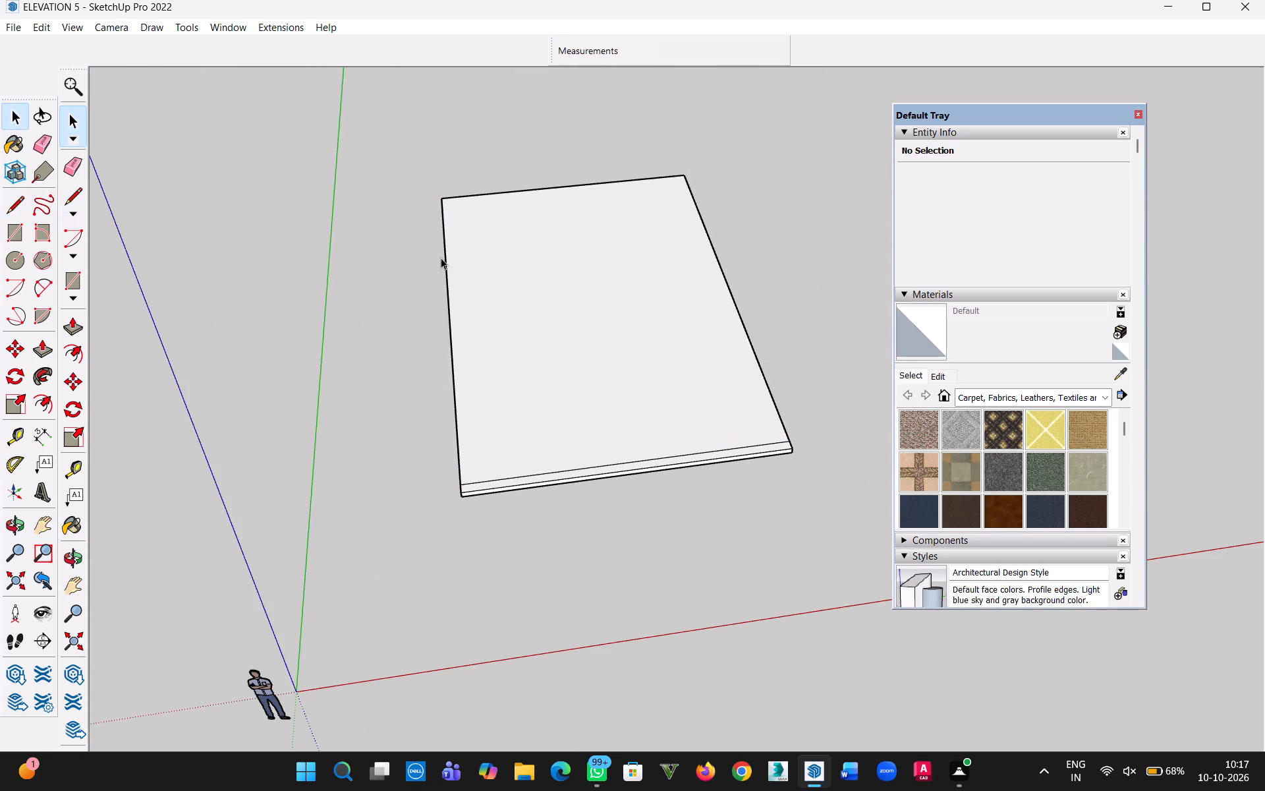
{"action": "triple_click", "coordinate": [586, 331]}
{"action": "scroll", "coordinate": [593, 361], "scroll_direction": "up", "scroll_amount": 4}
{"action": "scroll", "coordinate": [596, 390], "scroll_direction": "down", "scroll_amount": 1}
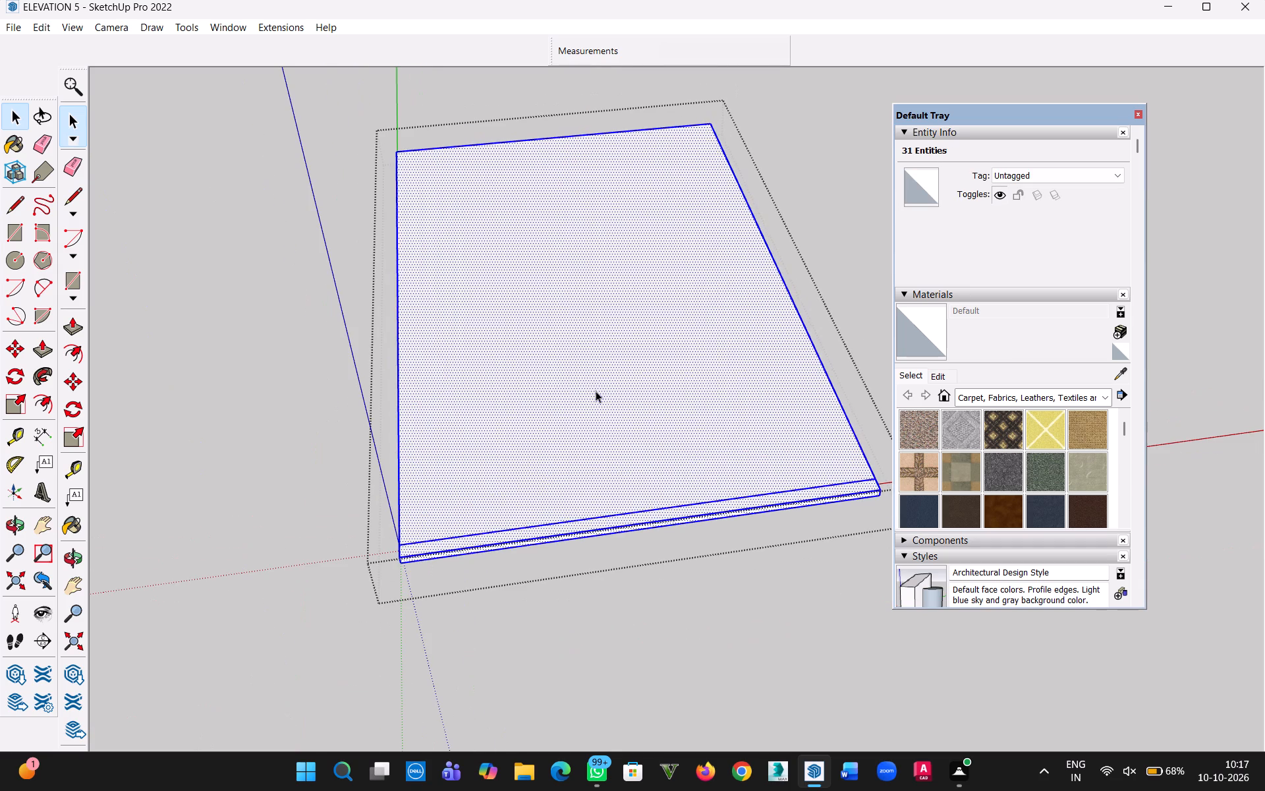
{"action": "key", "text": "p"}
{"action": "left_click", "coordinate": [594, 369]}
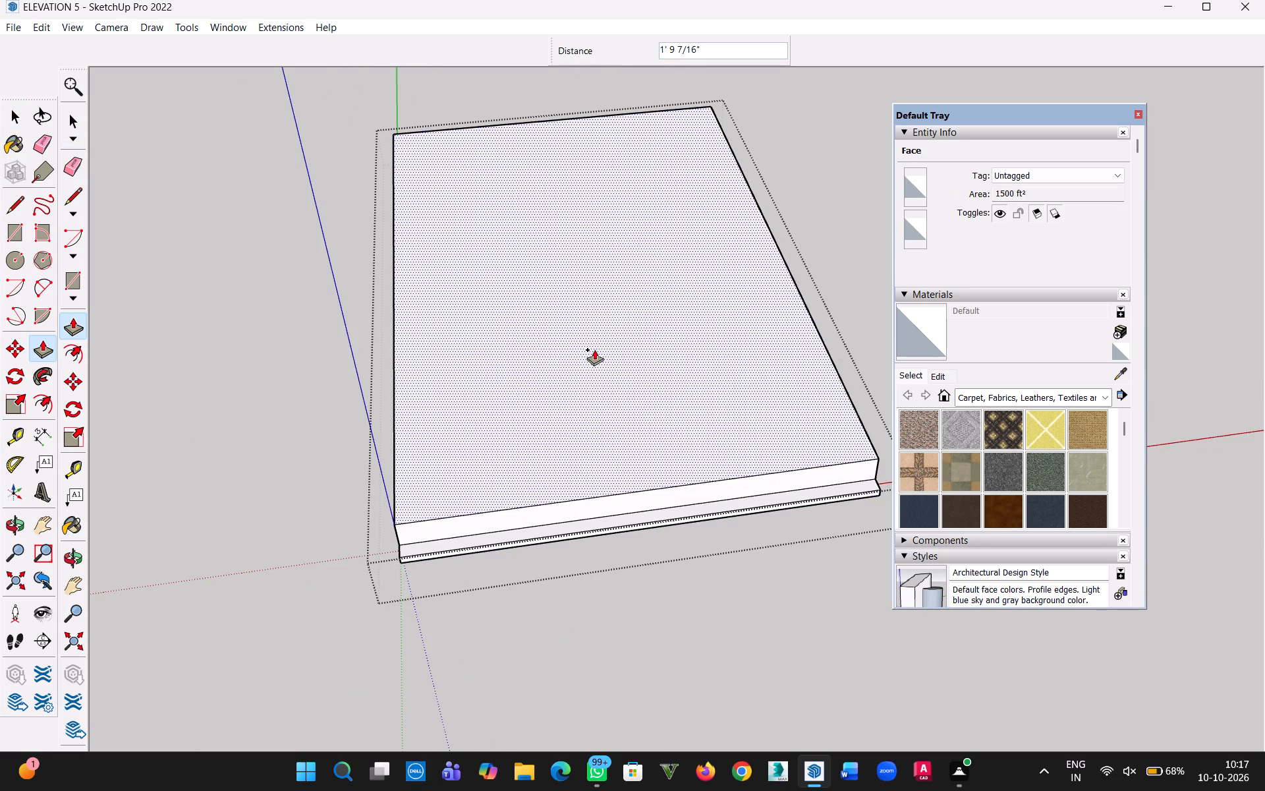
{"action": "type", "text": "6\""}
{"action": "key", "text": "Return"}
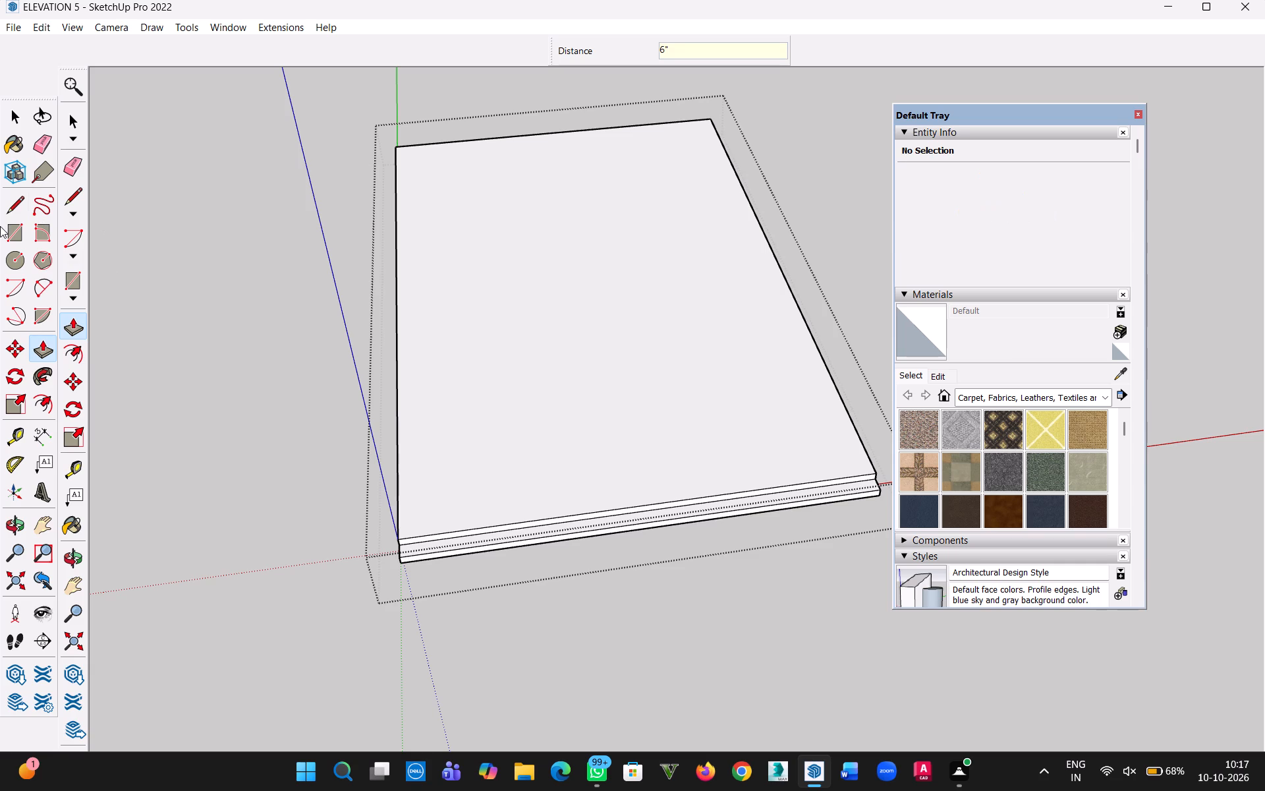
Offset the outline of the raised top face 6" inward inside the slab group.
{"action": "left_click", "coordinate": [15, 113]}
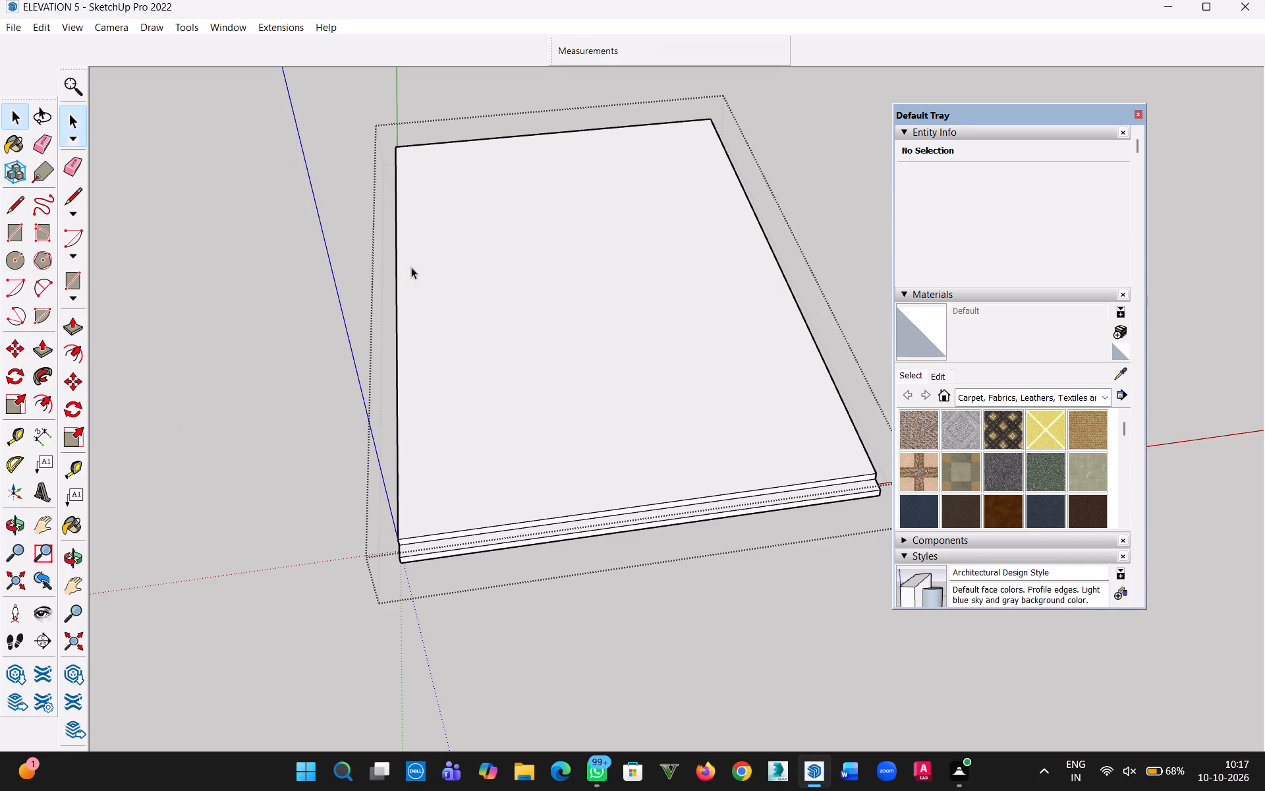
{"action": "left_click", "coordinate": [671, 336]}
{"action": "left_click", "coordinate": [25, 115]}
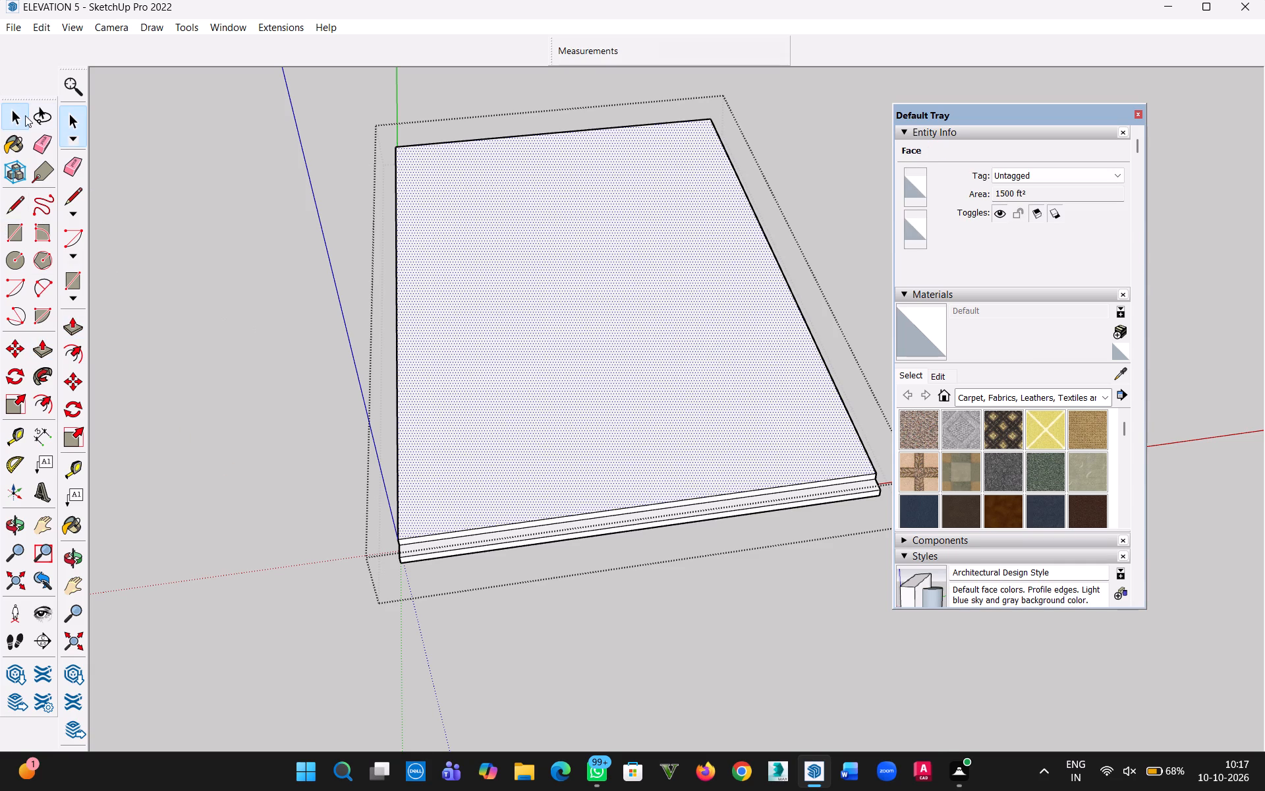
{"action": "left_click", "coordinate": [215, 218]}
{"action": "left_click", "coordinate": [49, 401]}
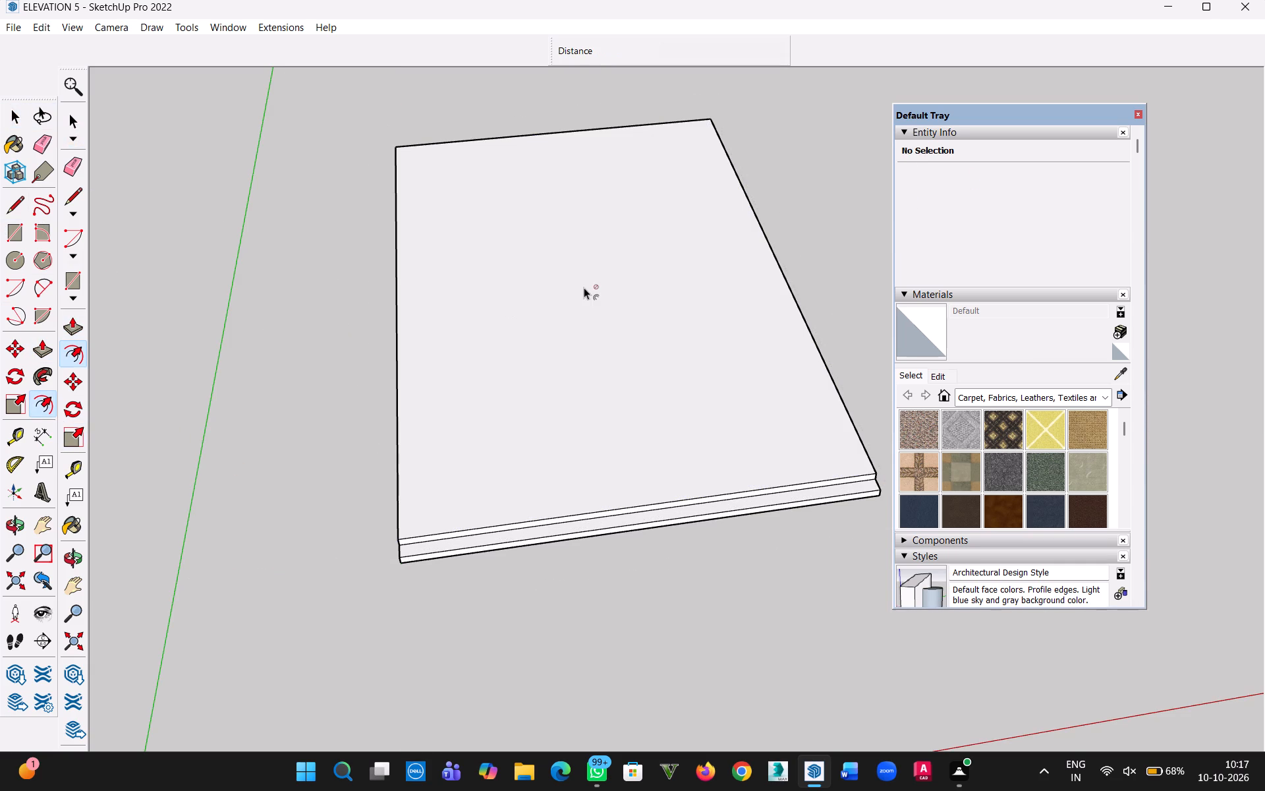
{"action": "left_click", "coordinate": [584, 287]}
{"action": "left_click", "coordinate": [17, 117]}
{"action": "double_click", "coordinate": [597, 237]}
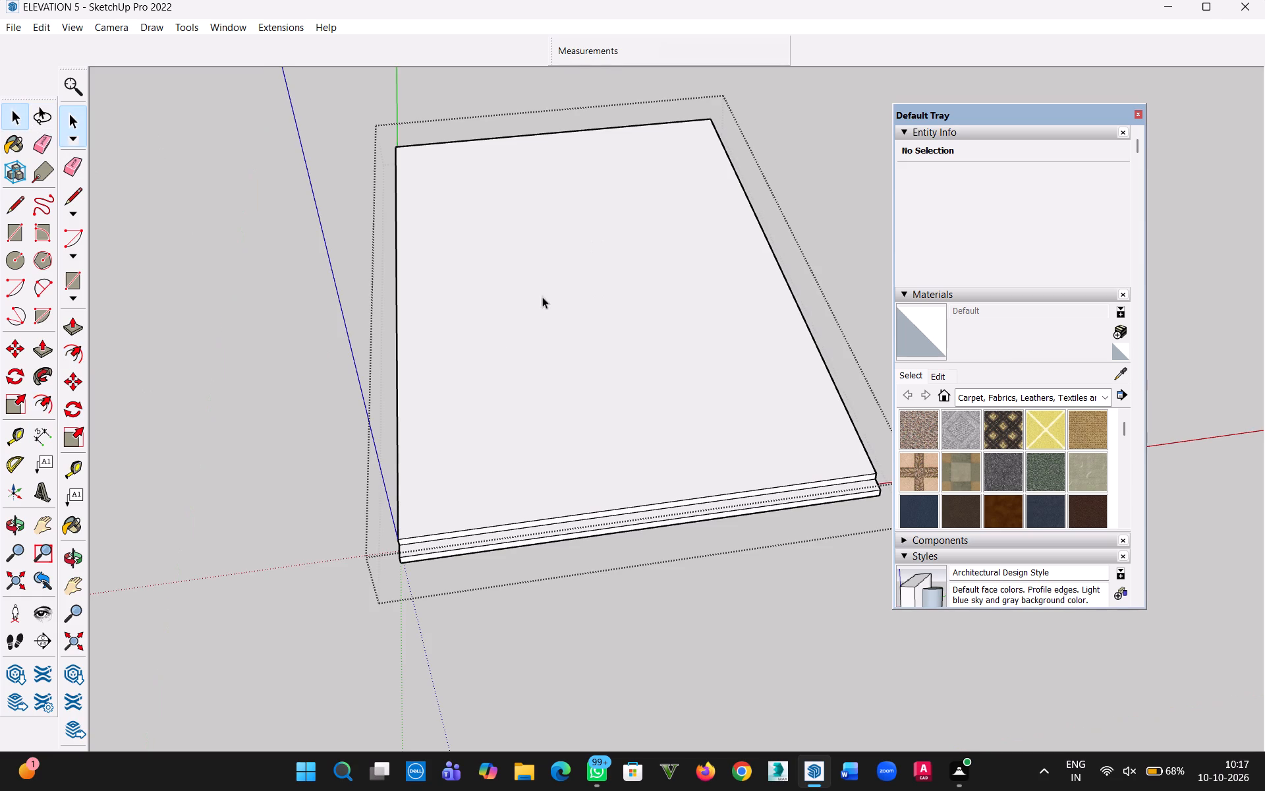
{"action": "left_click", "coordinate": [47, 400]}
{"action": "left_click", "coordinate": [444, 371]}
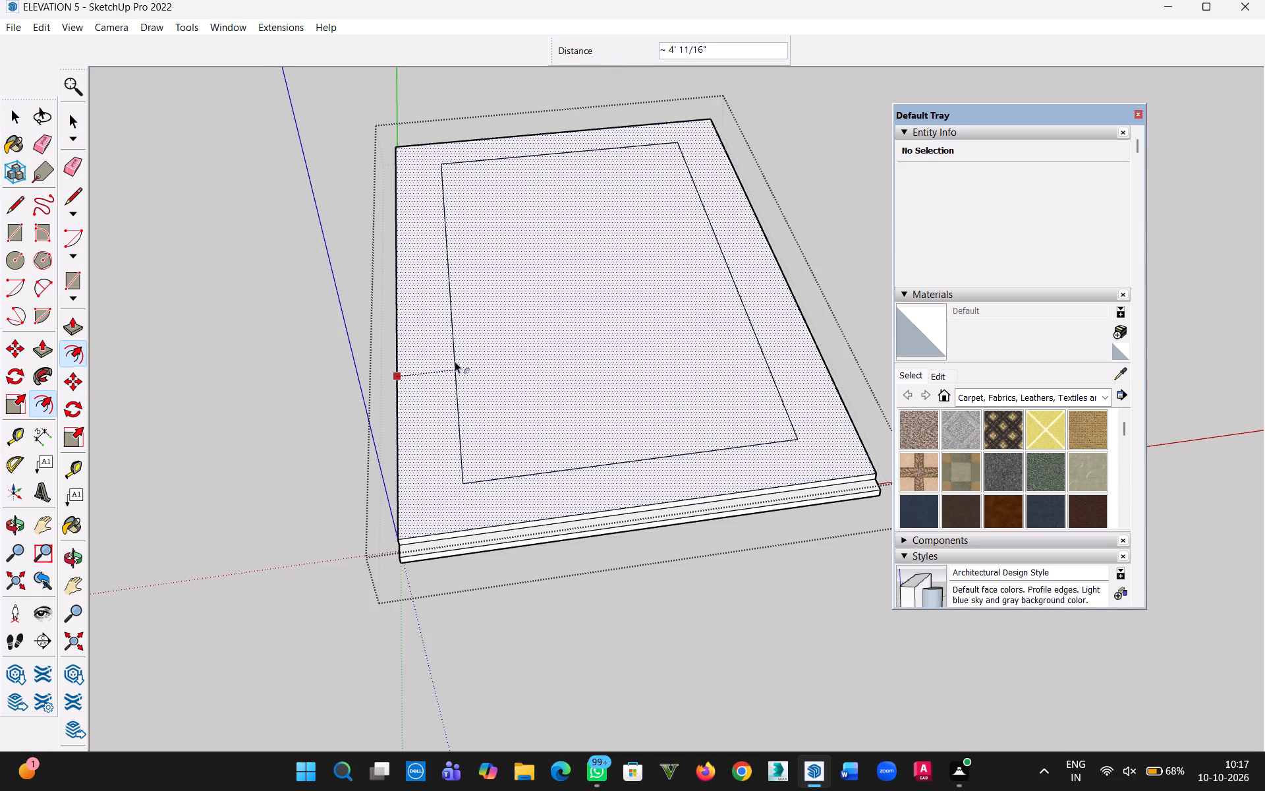
{"action": "type", "text": "6\""}
{"action": "key", "text": "Return"}
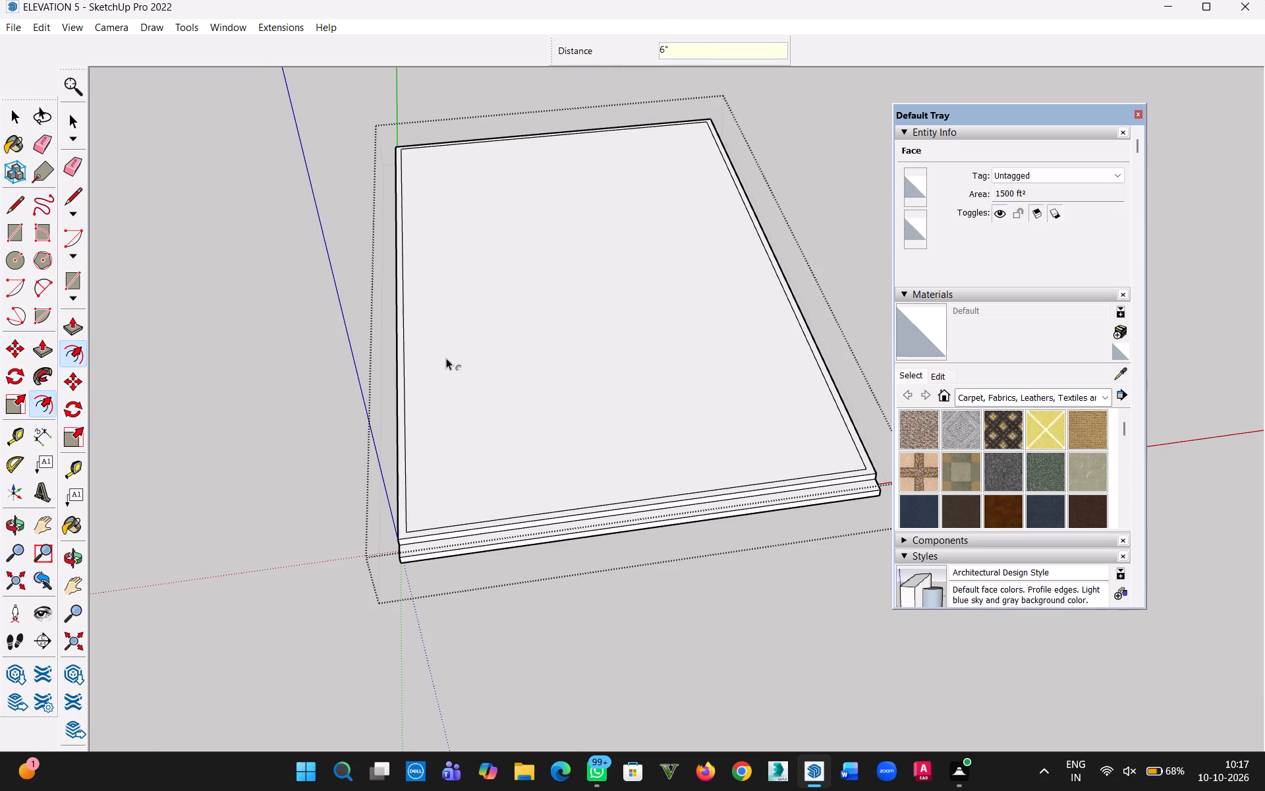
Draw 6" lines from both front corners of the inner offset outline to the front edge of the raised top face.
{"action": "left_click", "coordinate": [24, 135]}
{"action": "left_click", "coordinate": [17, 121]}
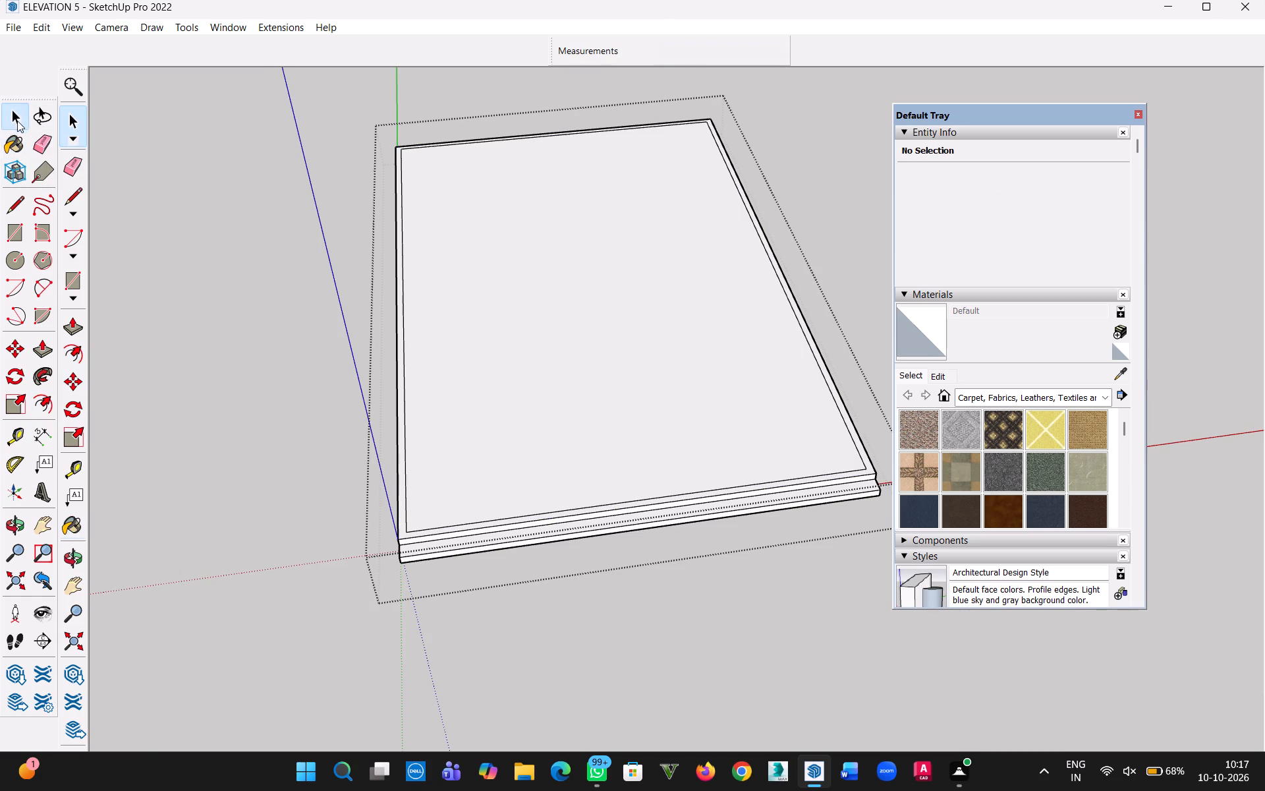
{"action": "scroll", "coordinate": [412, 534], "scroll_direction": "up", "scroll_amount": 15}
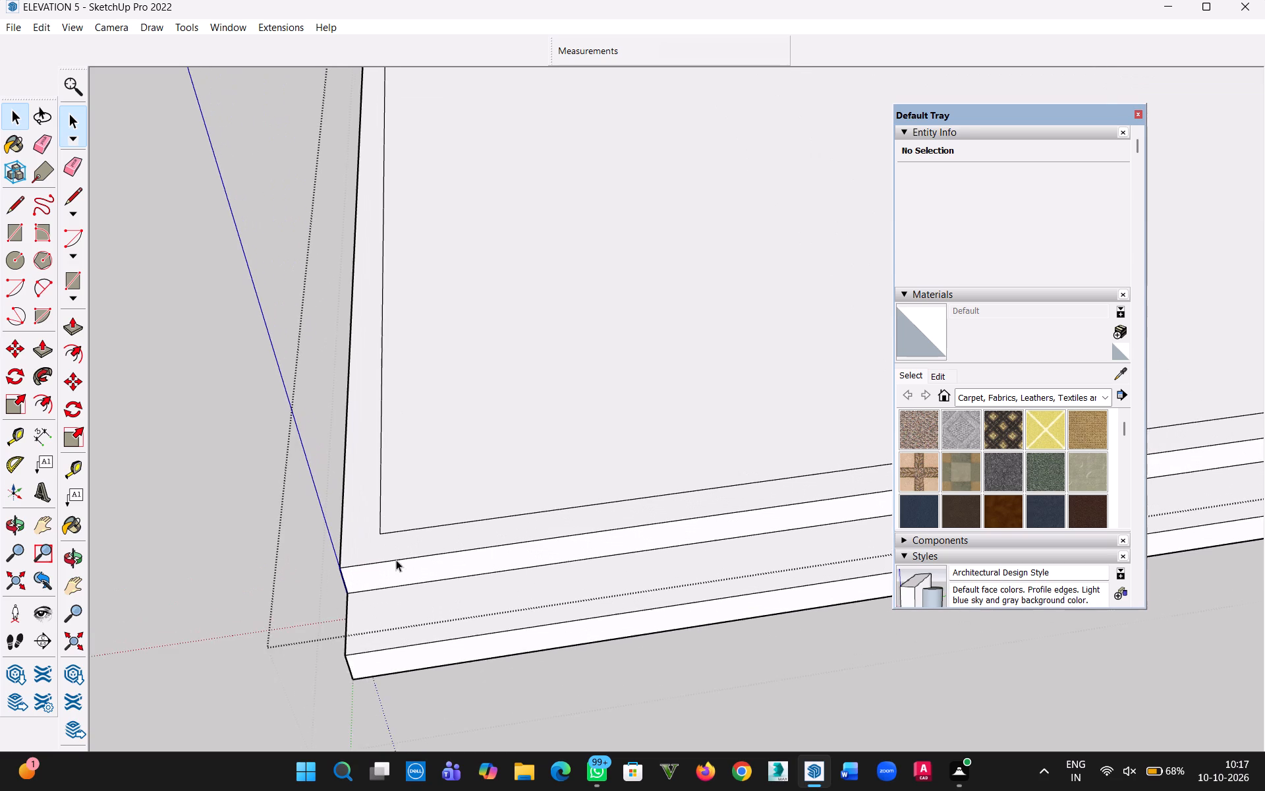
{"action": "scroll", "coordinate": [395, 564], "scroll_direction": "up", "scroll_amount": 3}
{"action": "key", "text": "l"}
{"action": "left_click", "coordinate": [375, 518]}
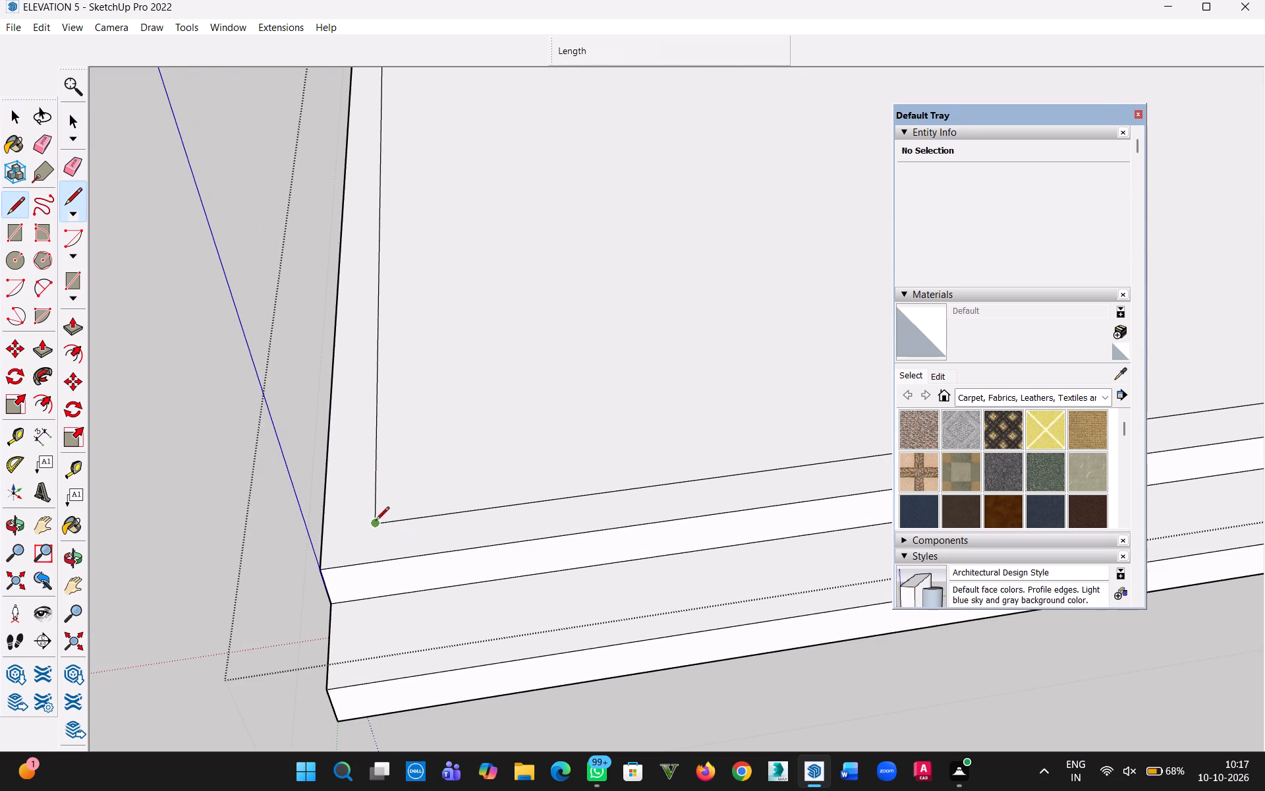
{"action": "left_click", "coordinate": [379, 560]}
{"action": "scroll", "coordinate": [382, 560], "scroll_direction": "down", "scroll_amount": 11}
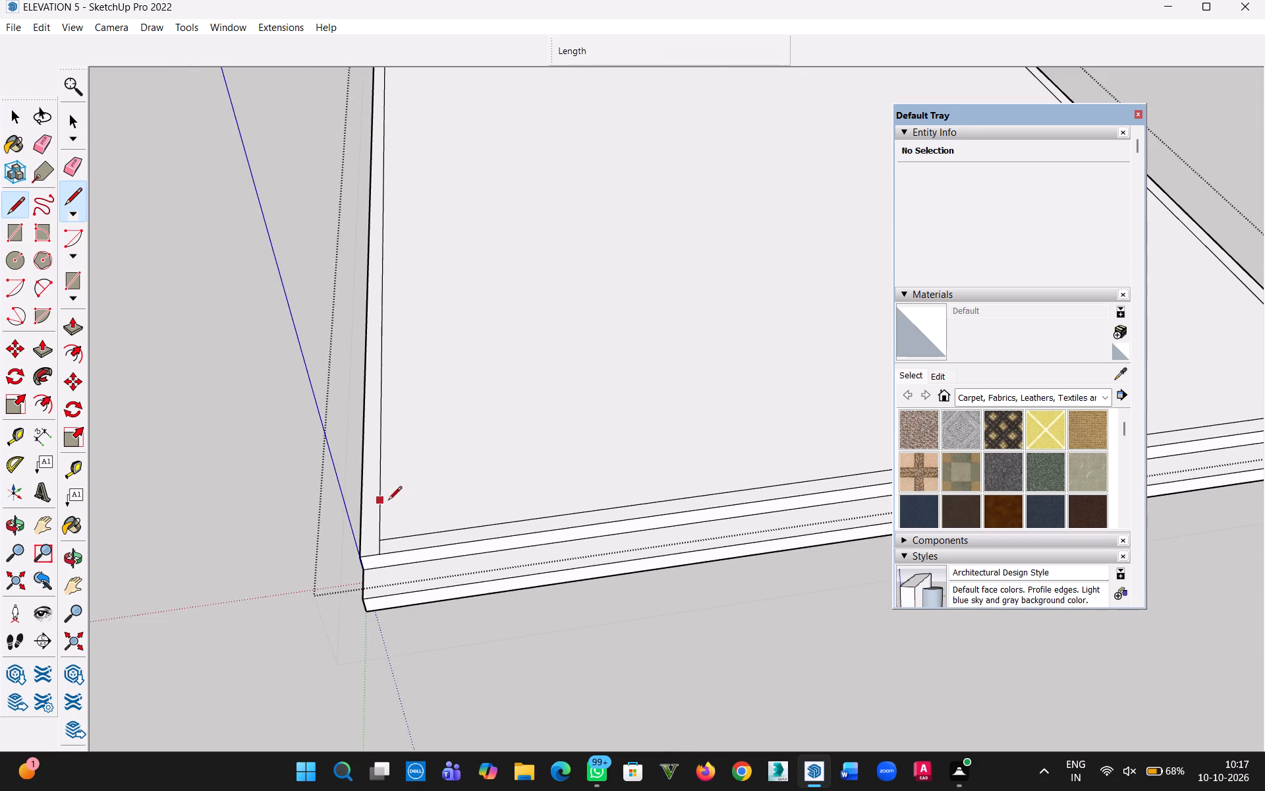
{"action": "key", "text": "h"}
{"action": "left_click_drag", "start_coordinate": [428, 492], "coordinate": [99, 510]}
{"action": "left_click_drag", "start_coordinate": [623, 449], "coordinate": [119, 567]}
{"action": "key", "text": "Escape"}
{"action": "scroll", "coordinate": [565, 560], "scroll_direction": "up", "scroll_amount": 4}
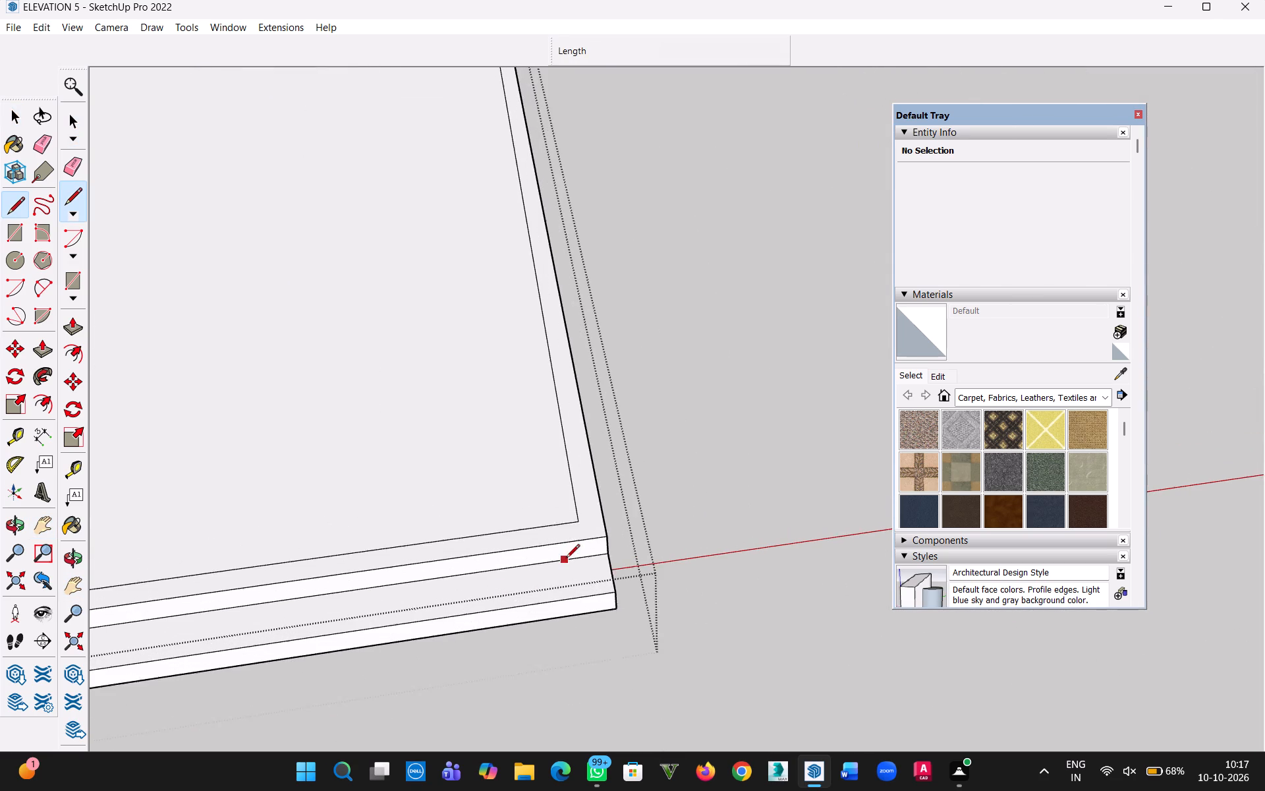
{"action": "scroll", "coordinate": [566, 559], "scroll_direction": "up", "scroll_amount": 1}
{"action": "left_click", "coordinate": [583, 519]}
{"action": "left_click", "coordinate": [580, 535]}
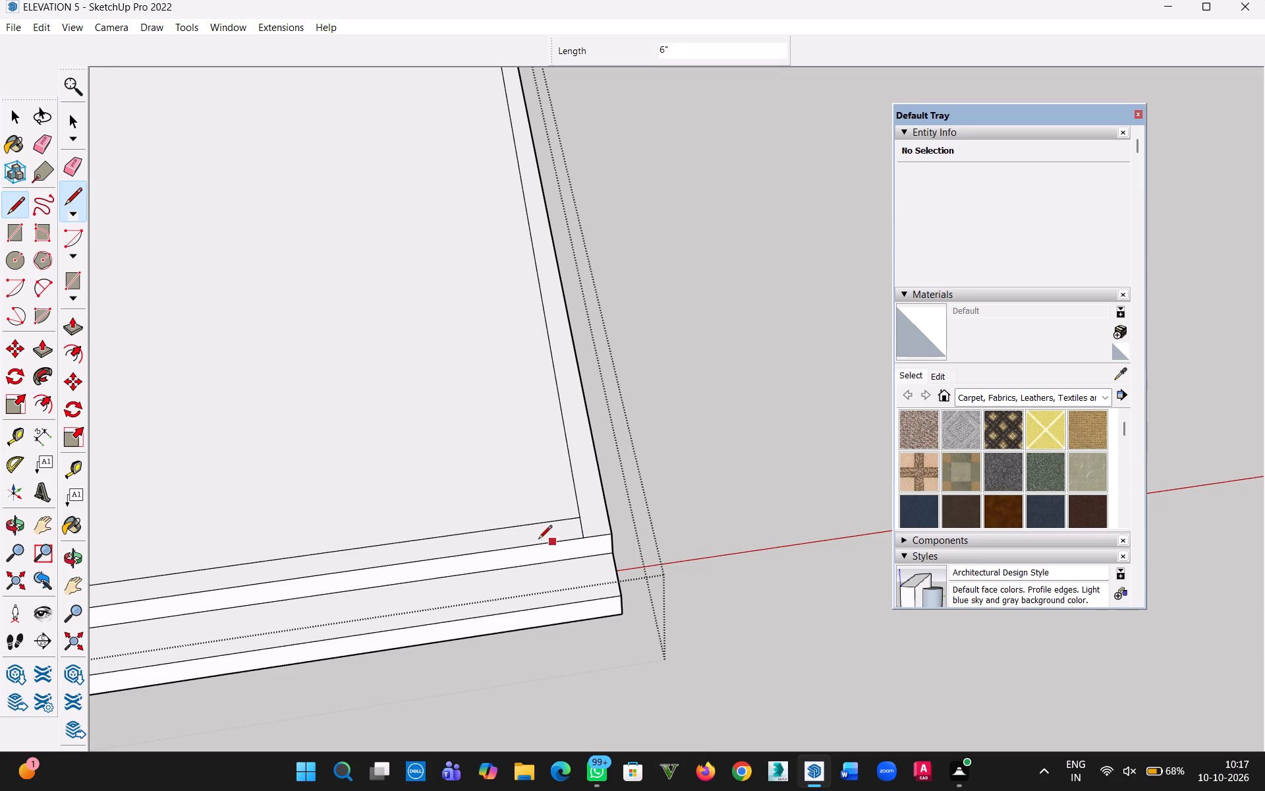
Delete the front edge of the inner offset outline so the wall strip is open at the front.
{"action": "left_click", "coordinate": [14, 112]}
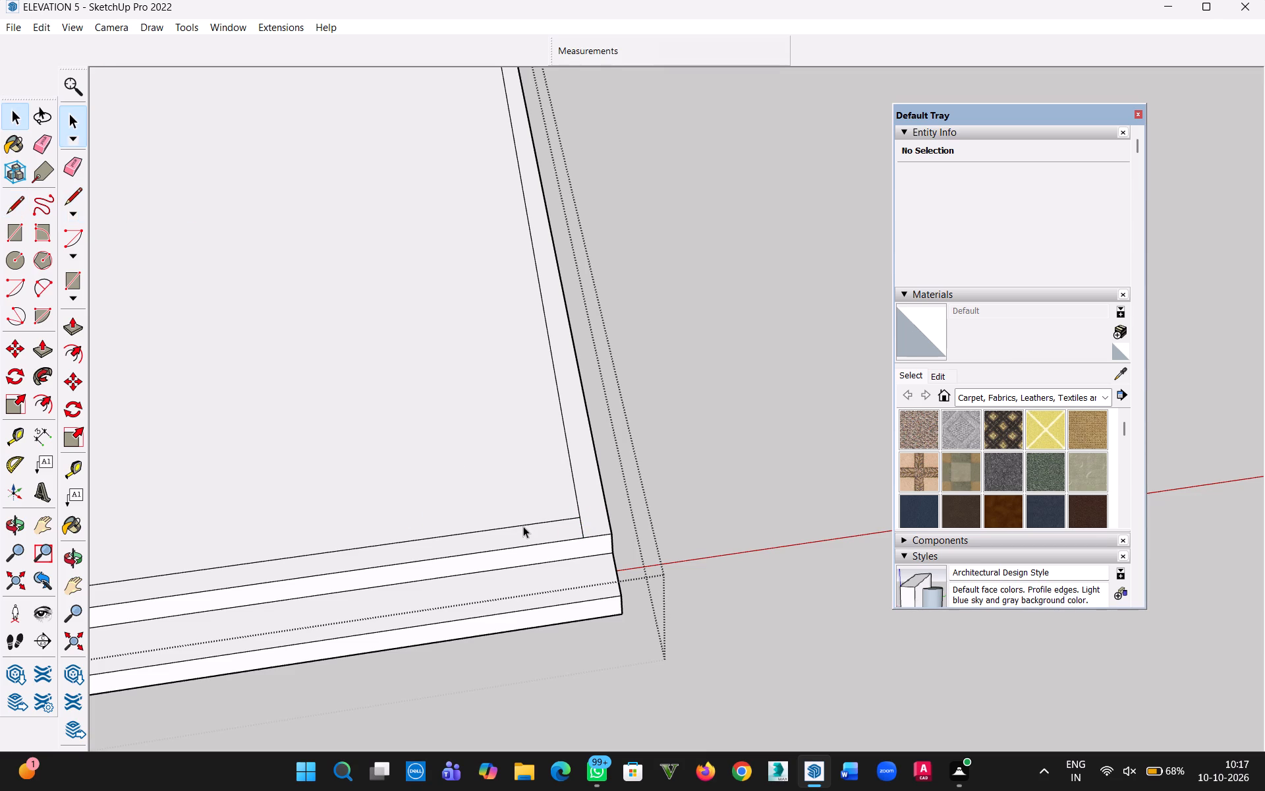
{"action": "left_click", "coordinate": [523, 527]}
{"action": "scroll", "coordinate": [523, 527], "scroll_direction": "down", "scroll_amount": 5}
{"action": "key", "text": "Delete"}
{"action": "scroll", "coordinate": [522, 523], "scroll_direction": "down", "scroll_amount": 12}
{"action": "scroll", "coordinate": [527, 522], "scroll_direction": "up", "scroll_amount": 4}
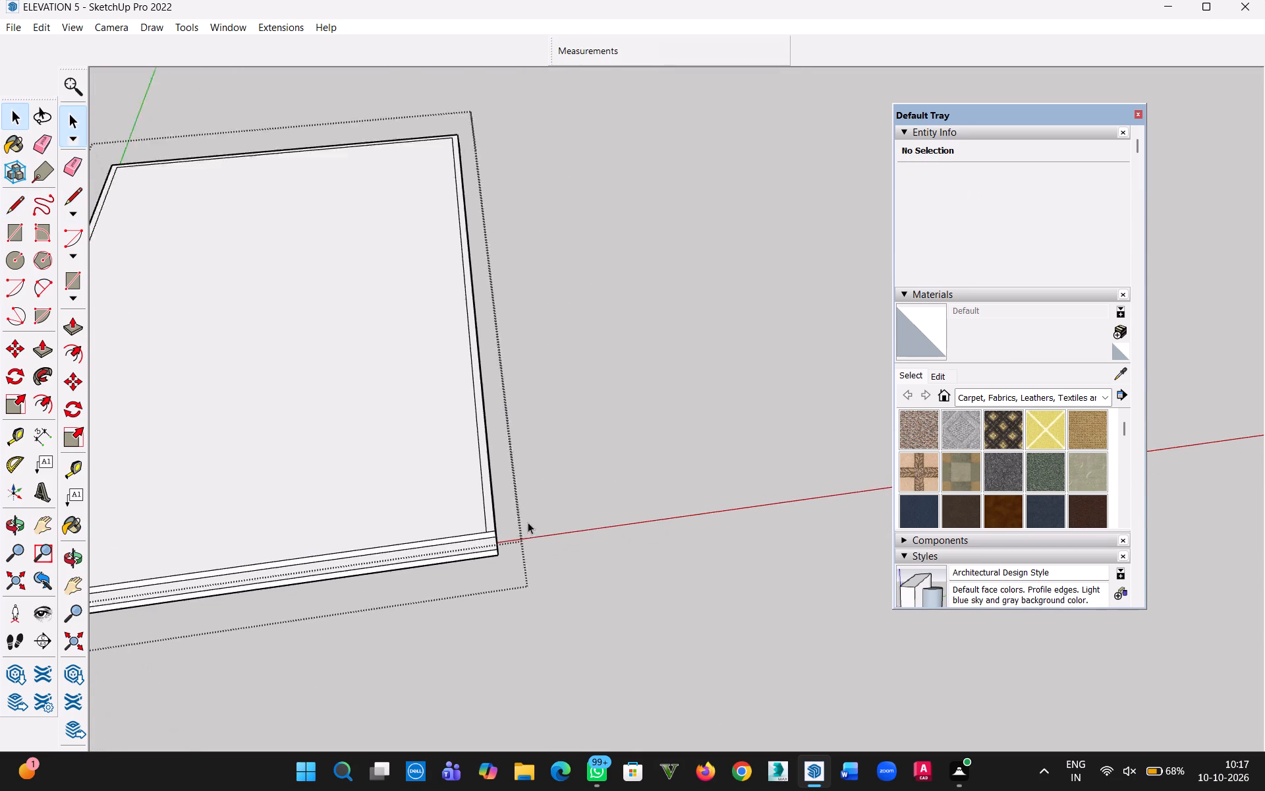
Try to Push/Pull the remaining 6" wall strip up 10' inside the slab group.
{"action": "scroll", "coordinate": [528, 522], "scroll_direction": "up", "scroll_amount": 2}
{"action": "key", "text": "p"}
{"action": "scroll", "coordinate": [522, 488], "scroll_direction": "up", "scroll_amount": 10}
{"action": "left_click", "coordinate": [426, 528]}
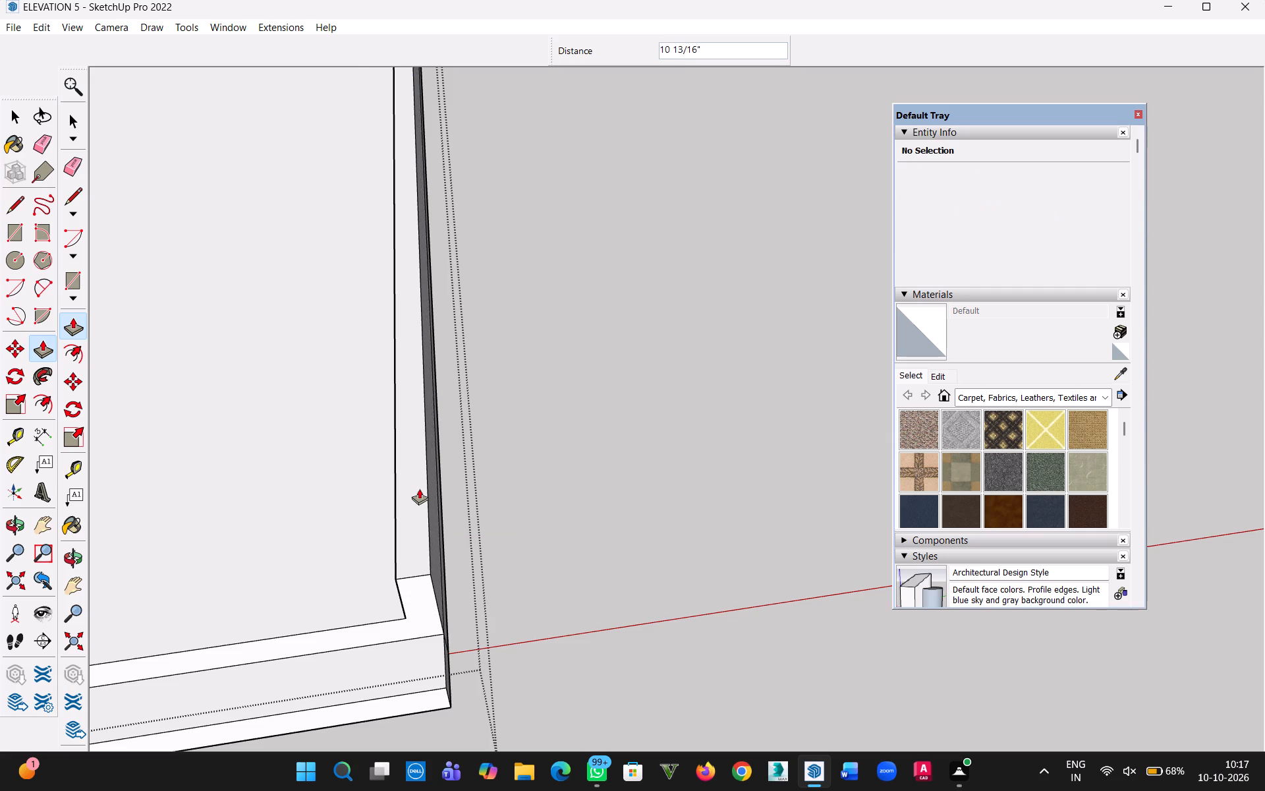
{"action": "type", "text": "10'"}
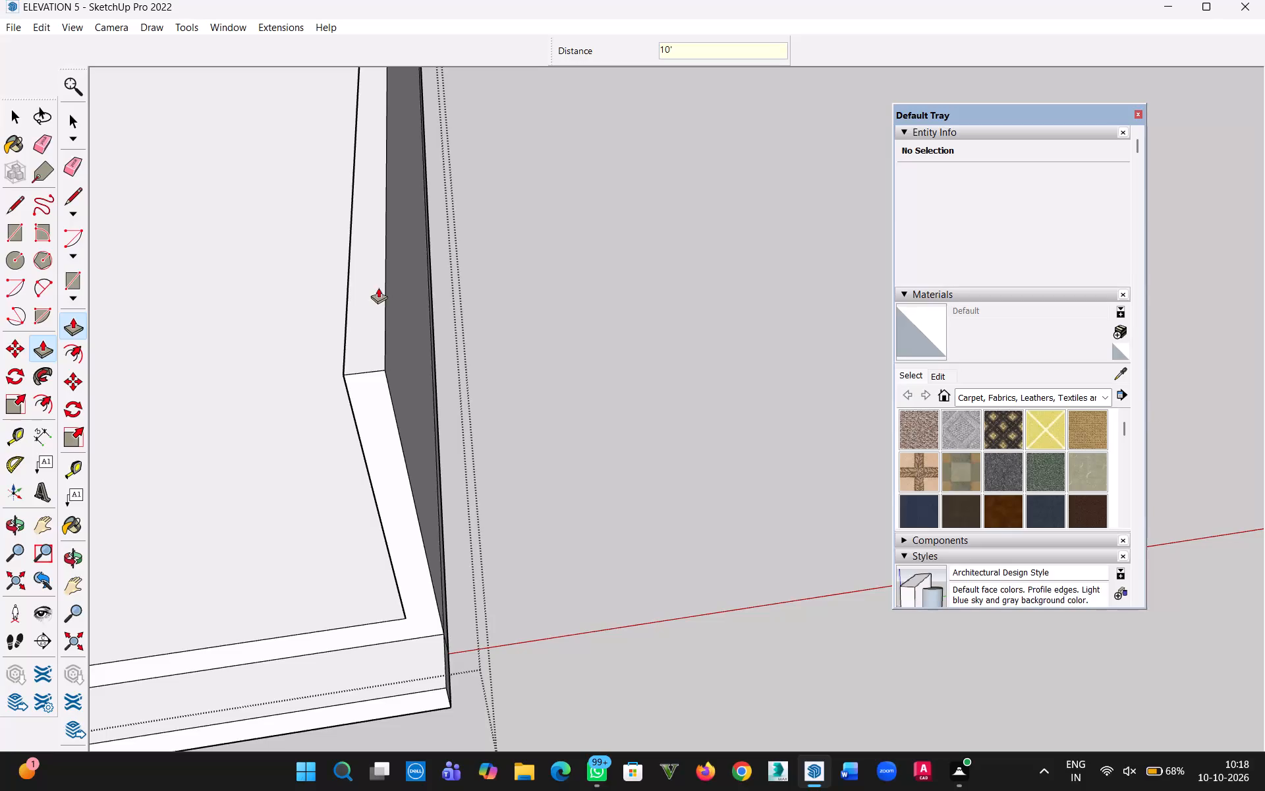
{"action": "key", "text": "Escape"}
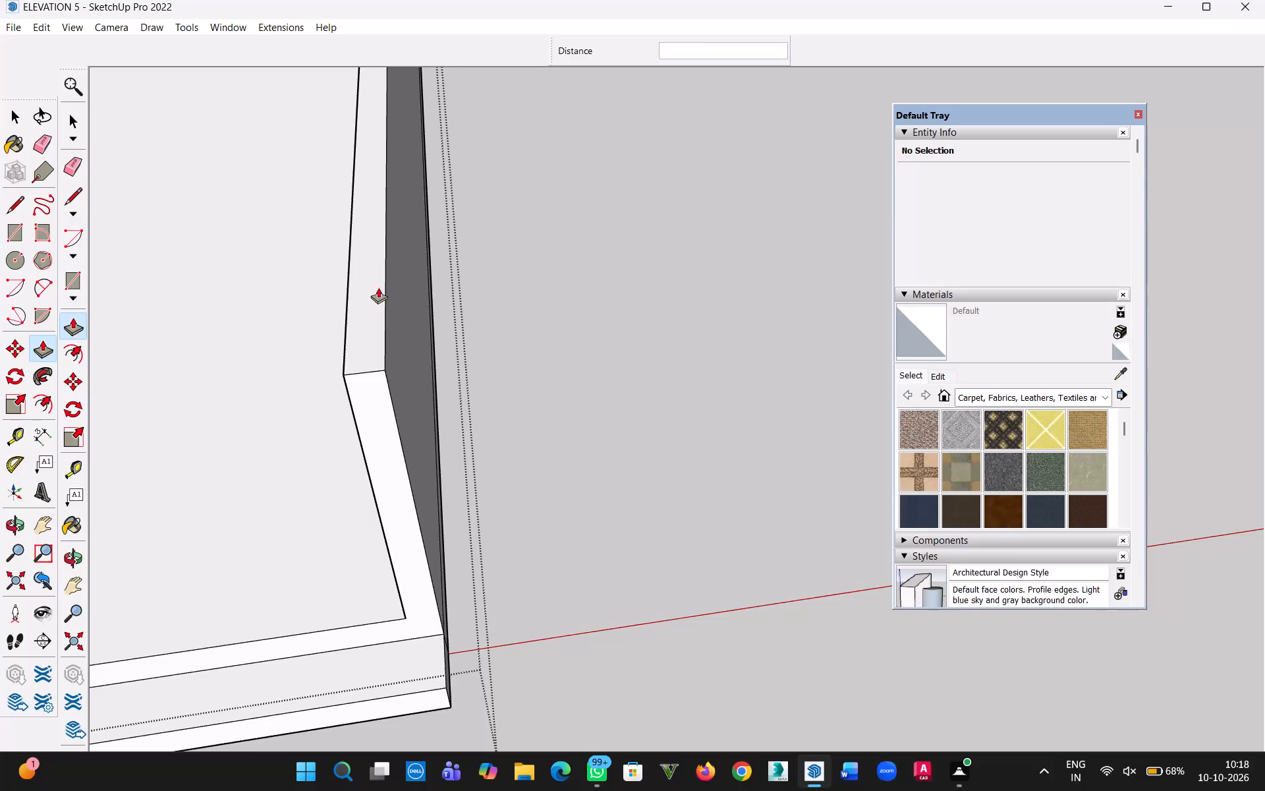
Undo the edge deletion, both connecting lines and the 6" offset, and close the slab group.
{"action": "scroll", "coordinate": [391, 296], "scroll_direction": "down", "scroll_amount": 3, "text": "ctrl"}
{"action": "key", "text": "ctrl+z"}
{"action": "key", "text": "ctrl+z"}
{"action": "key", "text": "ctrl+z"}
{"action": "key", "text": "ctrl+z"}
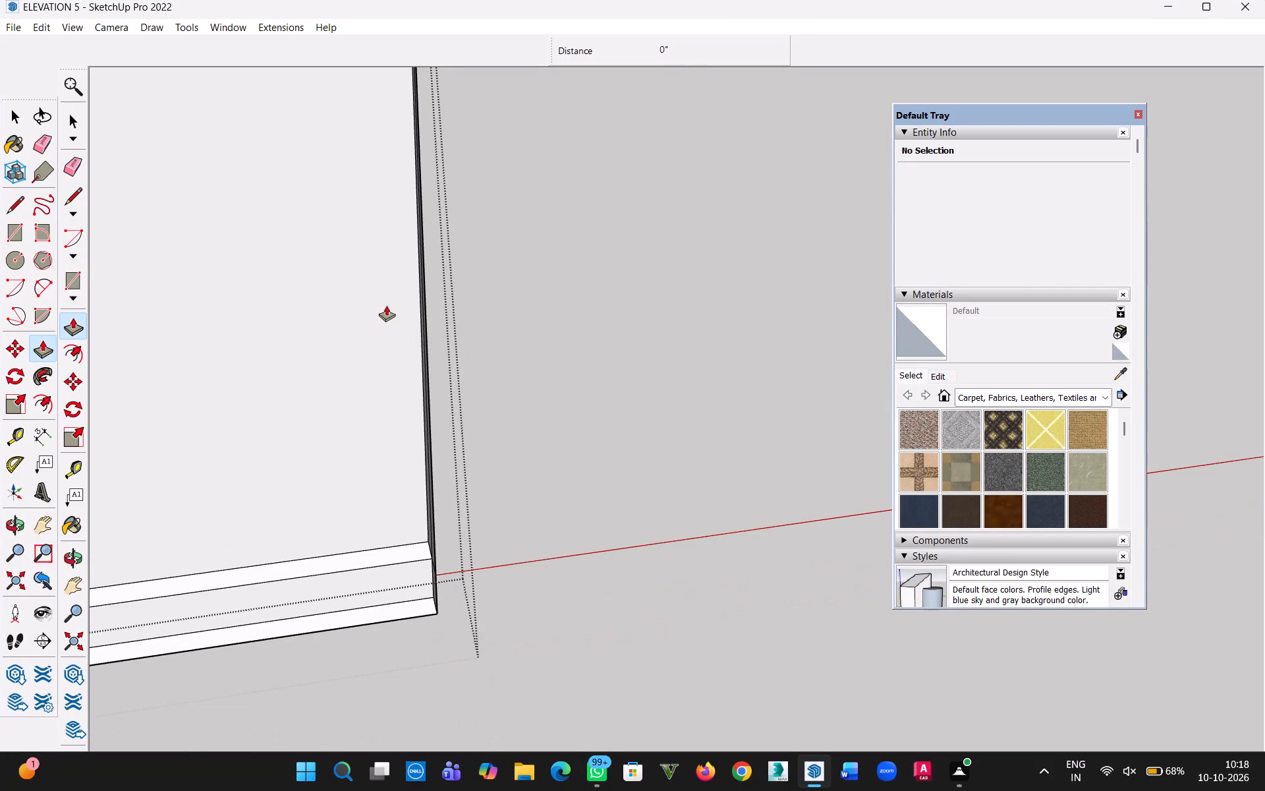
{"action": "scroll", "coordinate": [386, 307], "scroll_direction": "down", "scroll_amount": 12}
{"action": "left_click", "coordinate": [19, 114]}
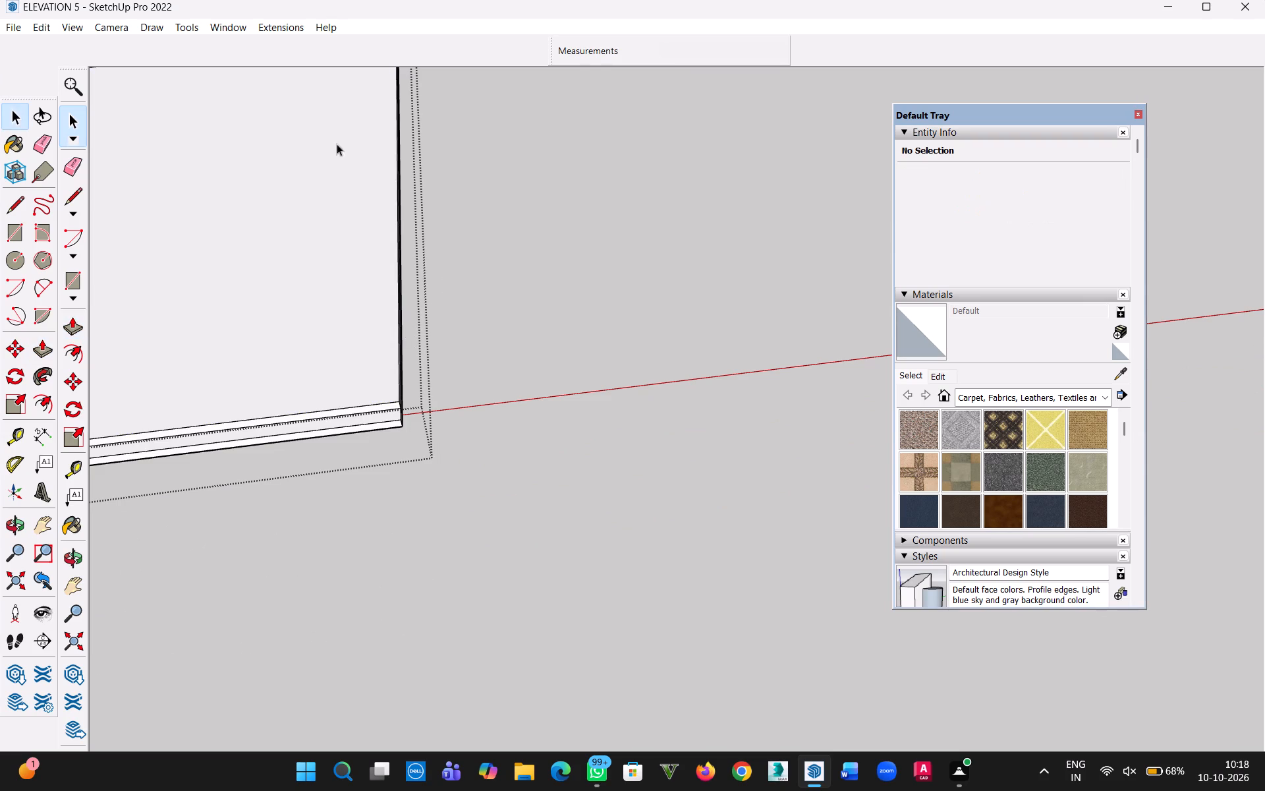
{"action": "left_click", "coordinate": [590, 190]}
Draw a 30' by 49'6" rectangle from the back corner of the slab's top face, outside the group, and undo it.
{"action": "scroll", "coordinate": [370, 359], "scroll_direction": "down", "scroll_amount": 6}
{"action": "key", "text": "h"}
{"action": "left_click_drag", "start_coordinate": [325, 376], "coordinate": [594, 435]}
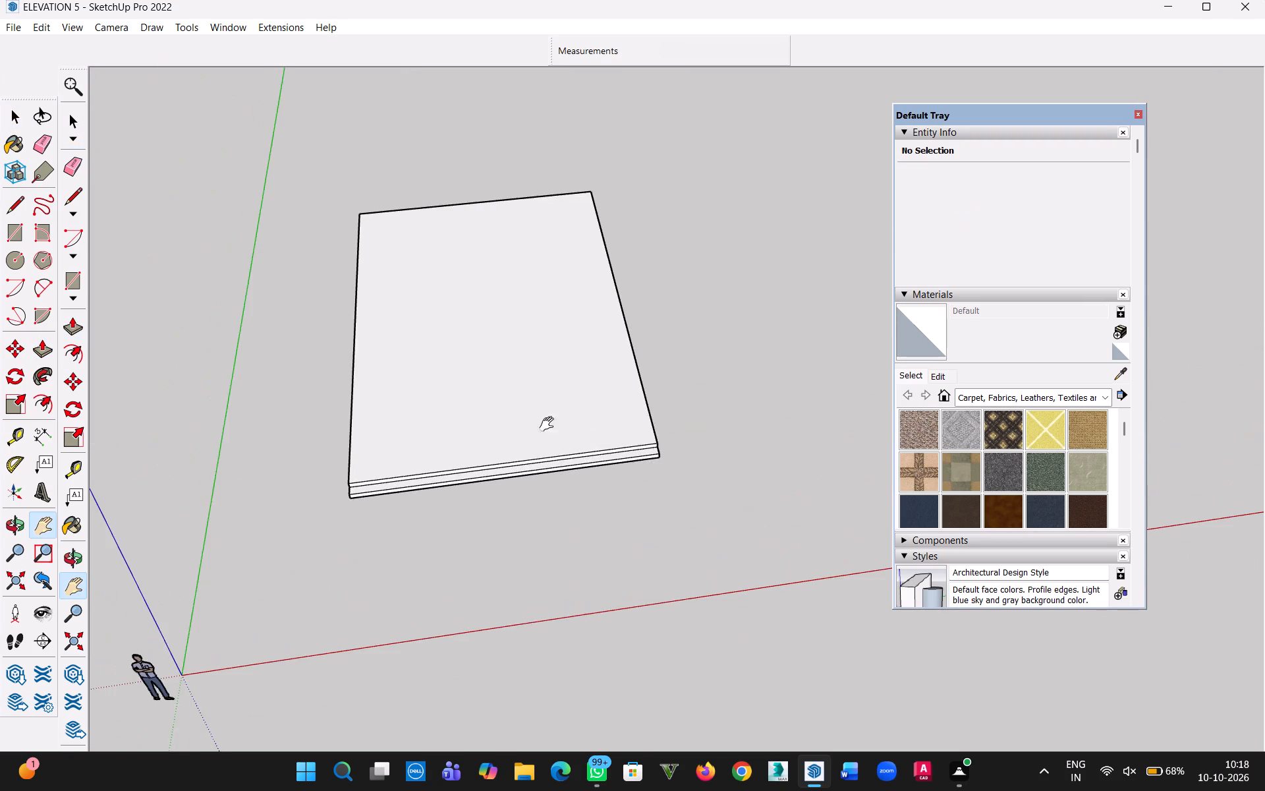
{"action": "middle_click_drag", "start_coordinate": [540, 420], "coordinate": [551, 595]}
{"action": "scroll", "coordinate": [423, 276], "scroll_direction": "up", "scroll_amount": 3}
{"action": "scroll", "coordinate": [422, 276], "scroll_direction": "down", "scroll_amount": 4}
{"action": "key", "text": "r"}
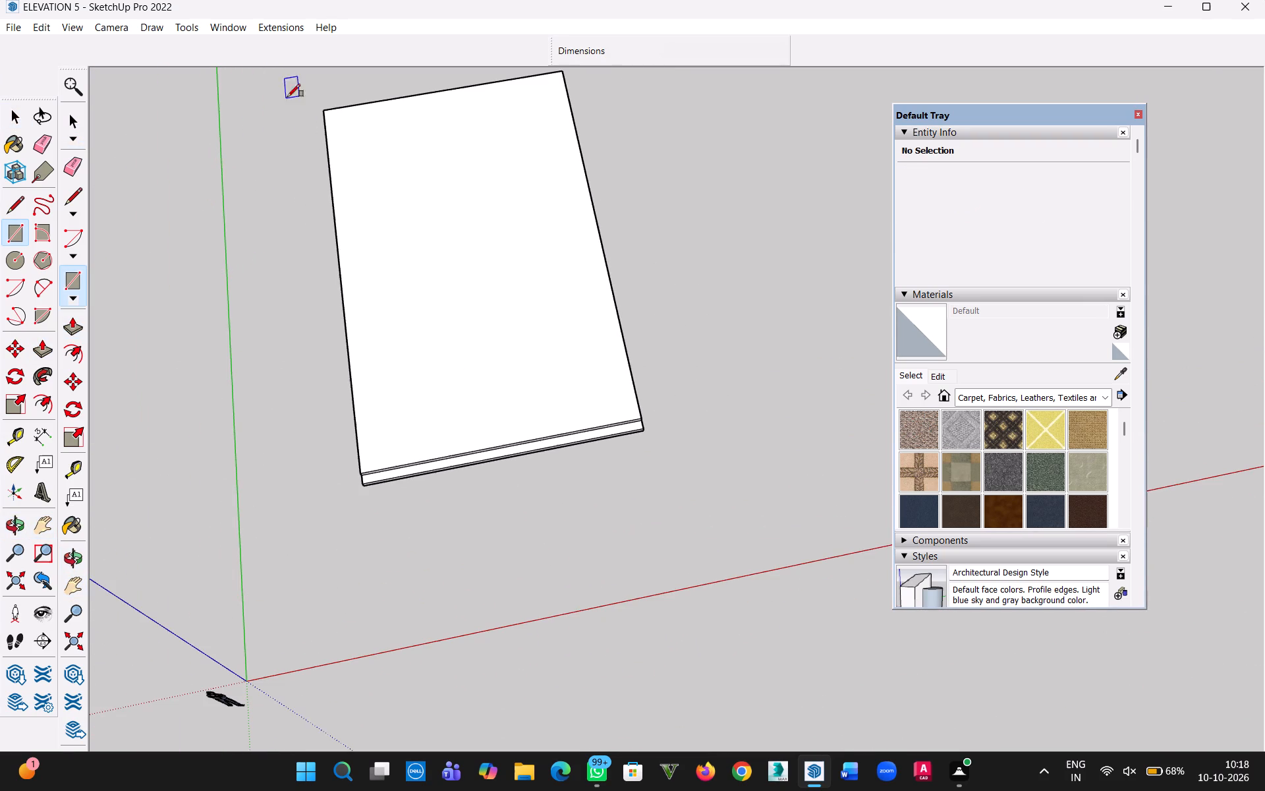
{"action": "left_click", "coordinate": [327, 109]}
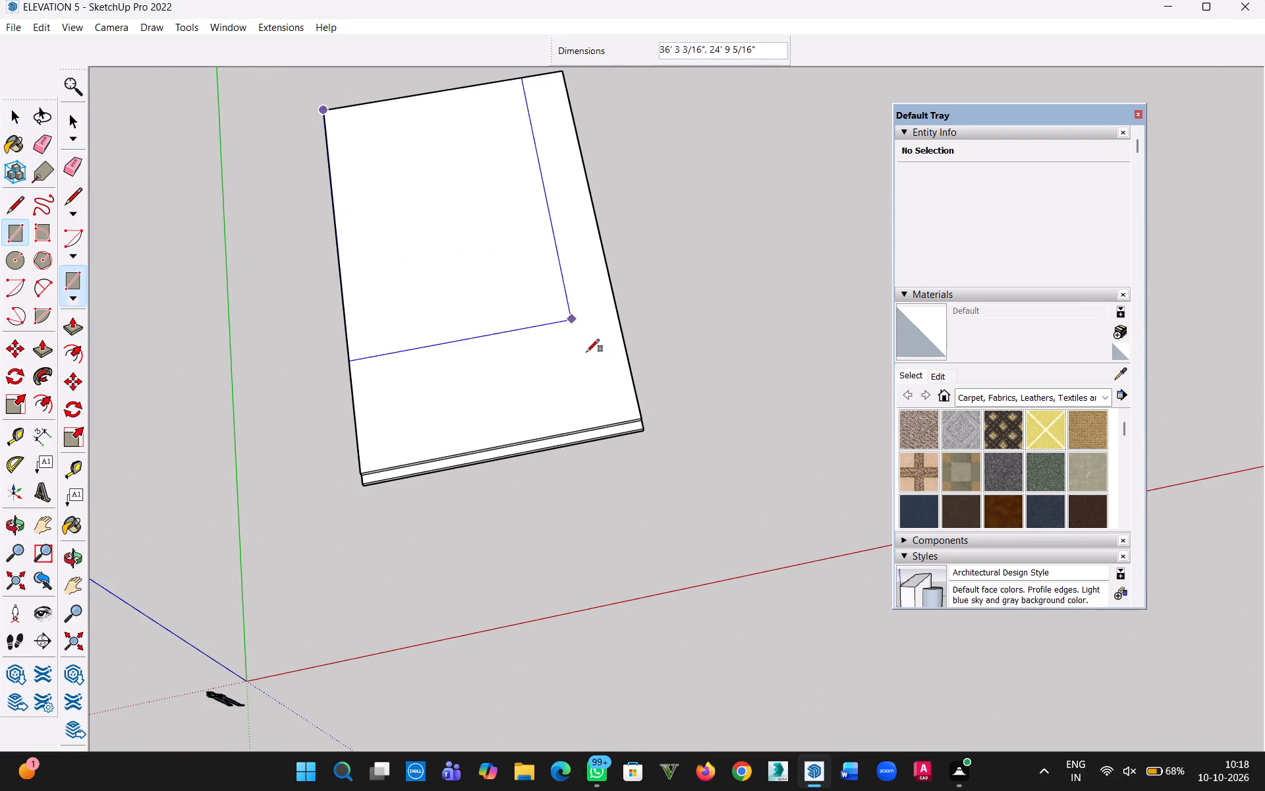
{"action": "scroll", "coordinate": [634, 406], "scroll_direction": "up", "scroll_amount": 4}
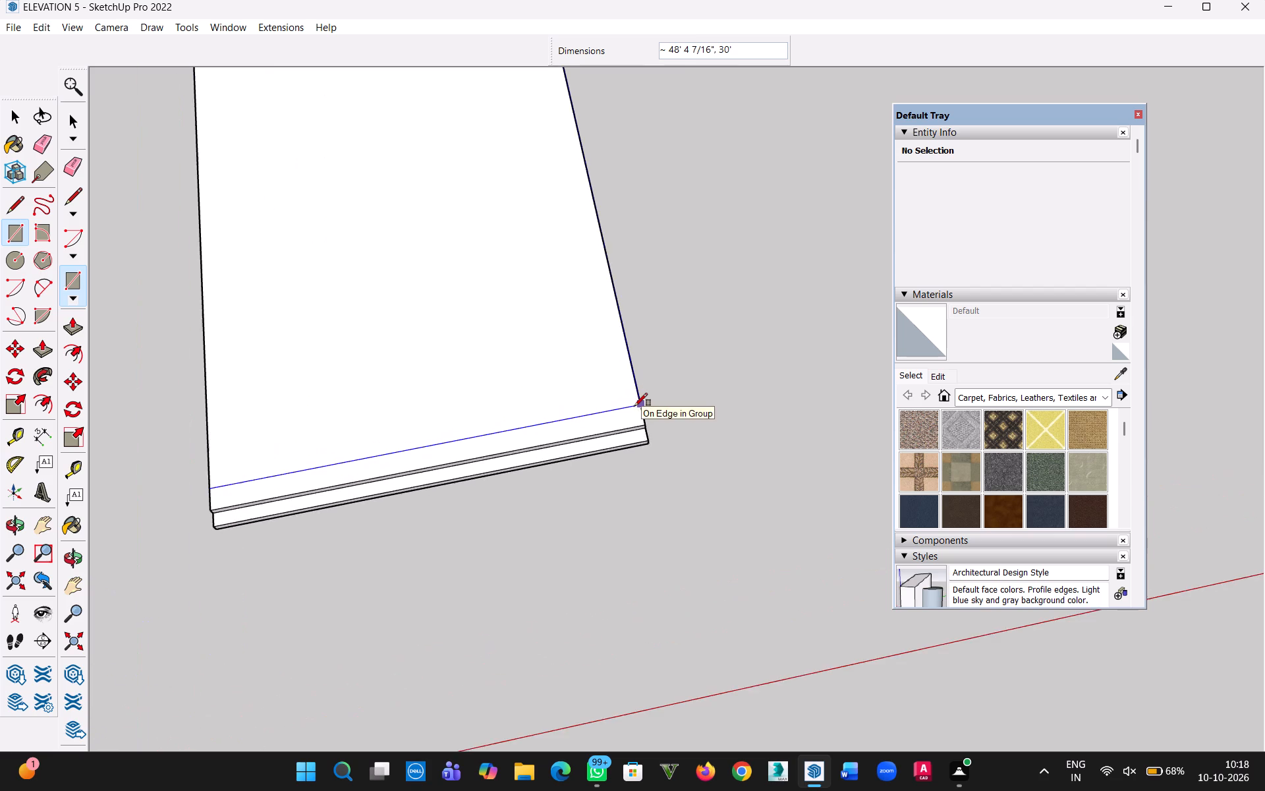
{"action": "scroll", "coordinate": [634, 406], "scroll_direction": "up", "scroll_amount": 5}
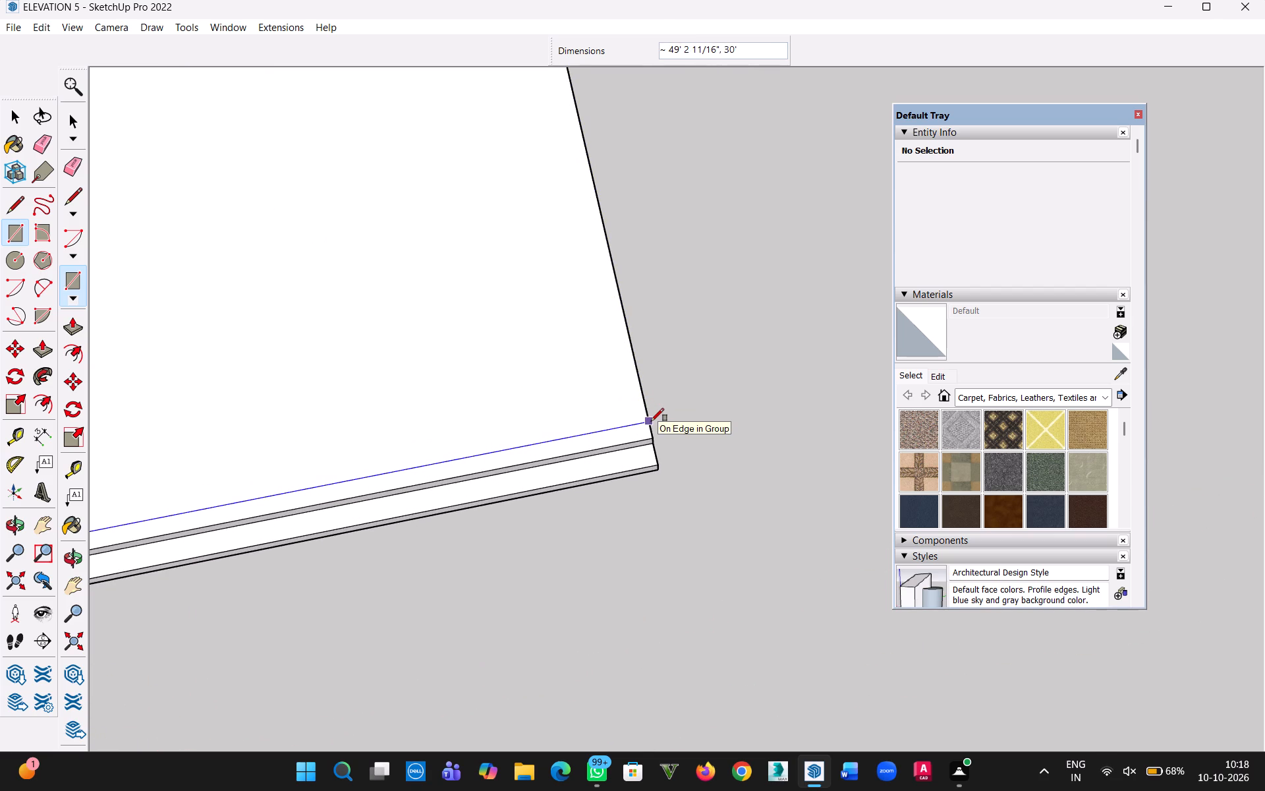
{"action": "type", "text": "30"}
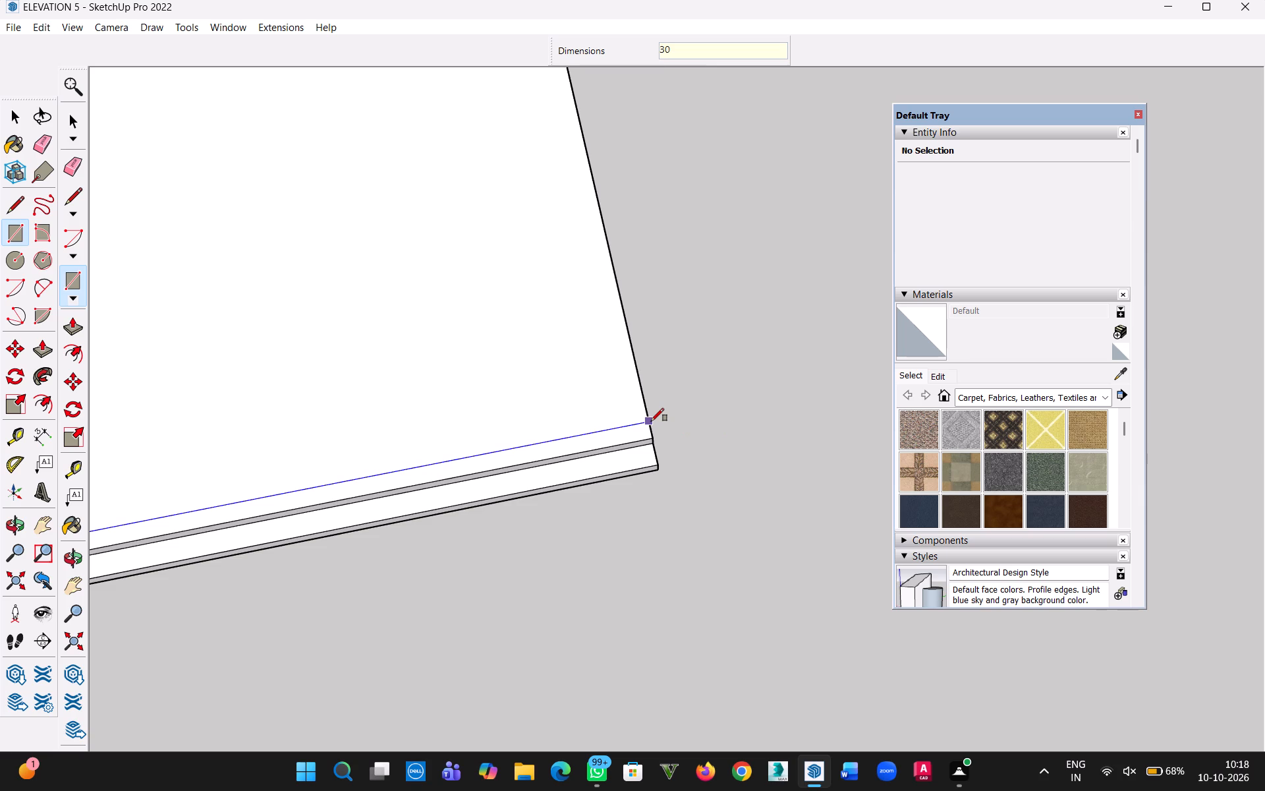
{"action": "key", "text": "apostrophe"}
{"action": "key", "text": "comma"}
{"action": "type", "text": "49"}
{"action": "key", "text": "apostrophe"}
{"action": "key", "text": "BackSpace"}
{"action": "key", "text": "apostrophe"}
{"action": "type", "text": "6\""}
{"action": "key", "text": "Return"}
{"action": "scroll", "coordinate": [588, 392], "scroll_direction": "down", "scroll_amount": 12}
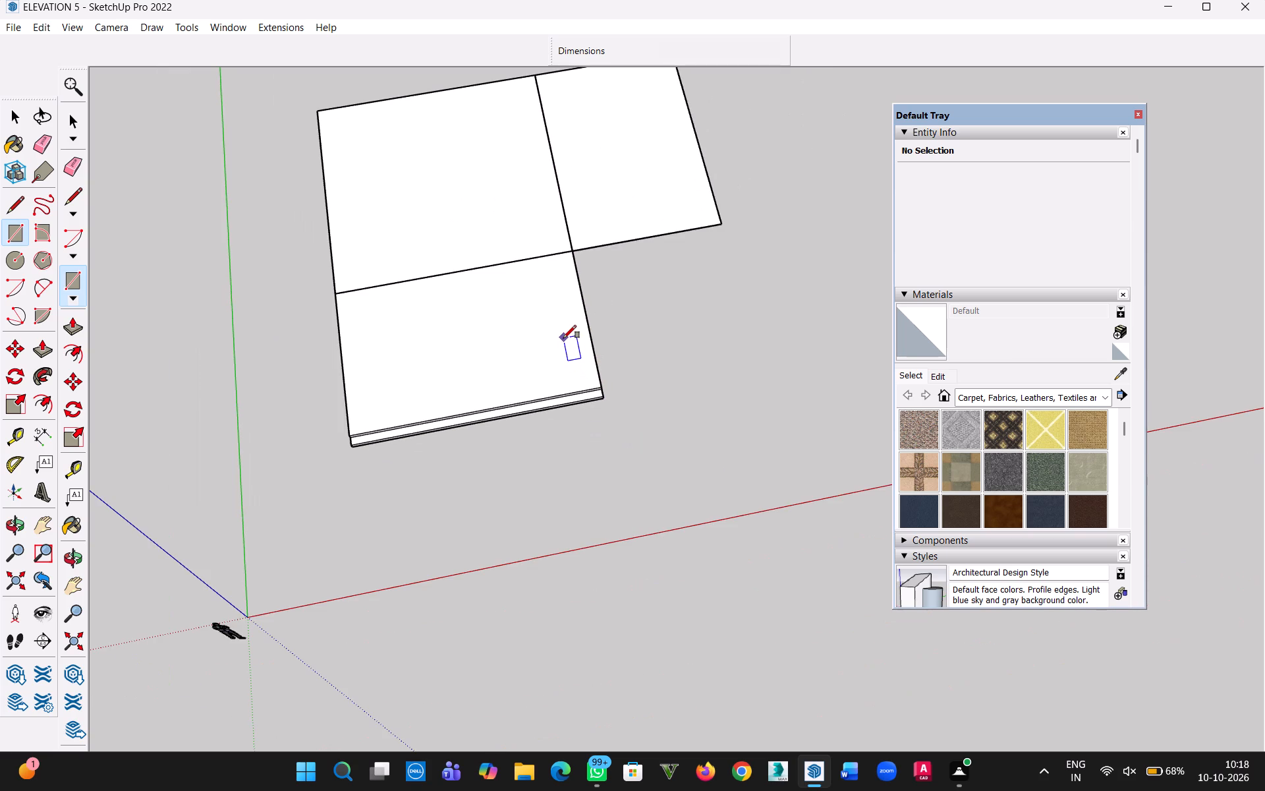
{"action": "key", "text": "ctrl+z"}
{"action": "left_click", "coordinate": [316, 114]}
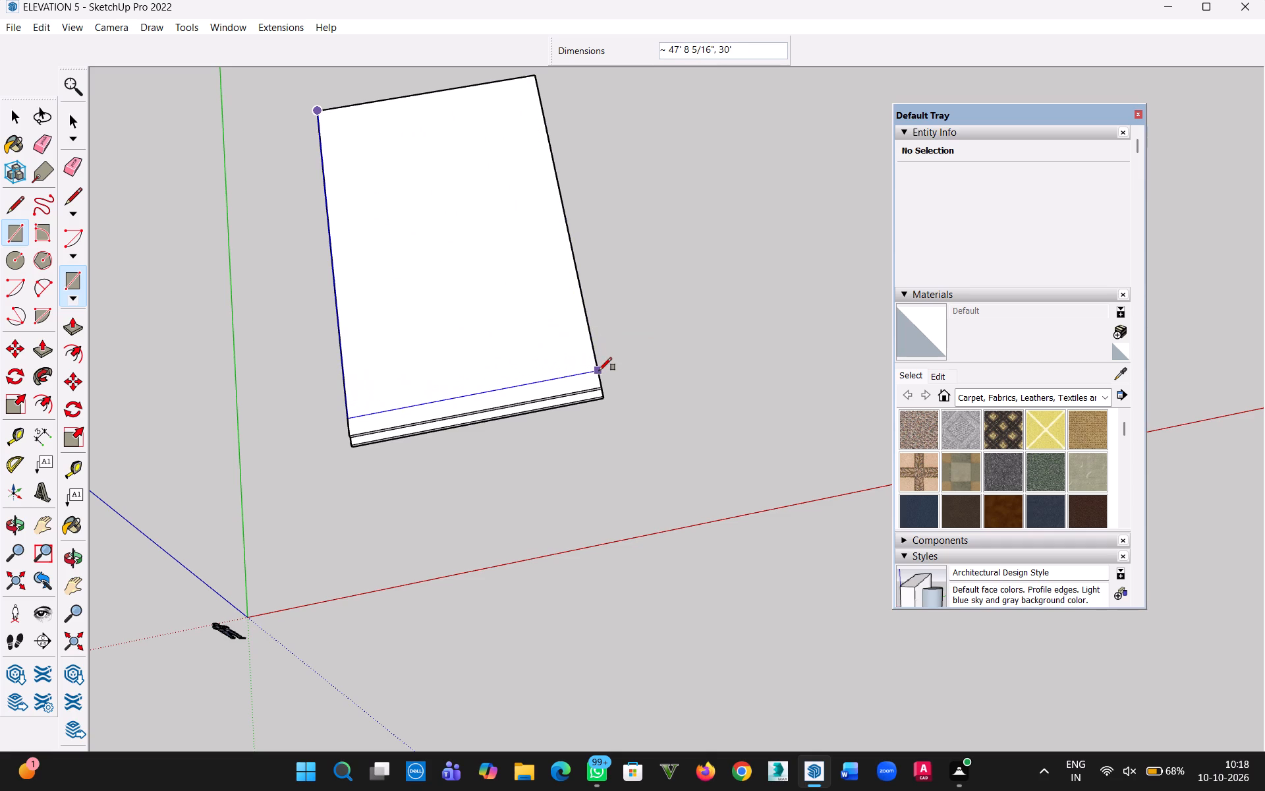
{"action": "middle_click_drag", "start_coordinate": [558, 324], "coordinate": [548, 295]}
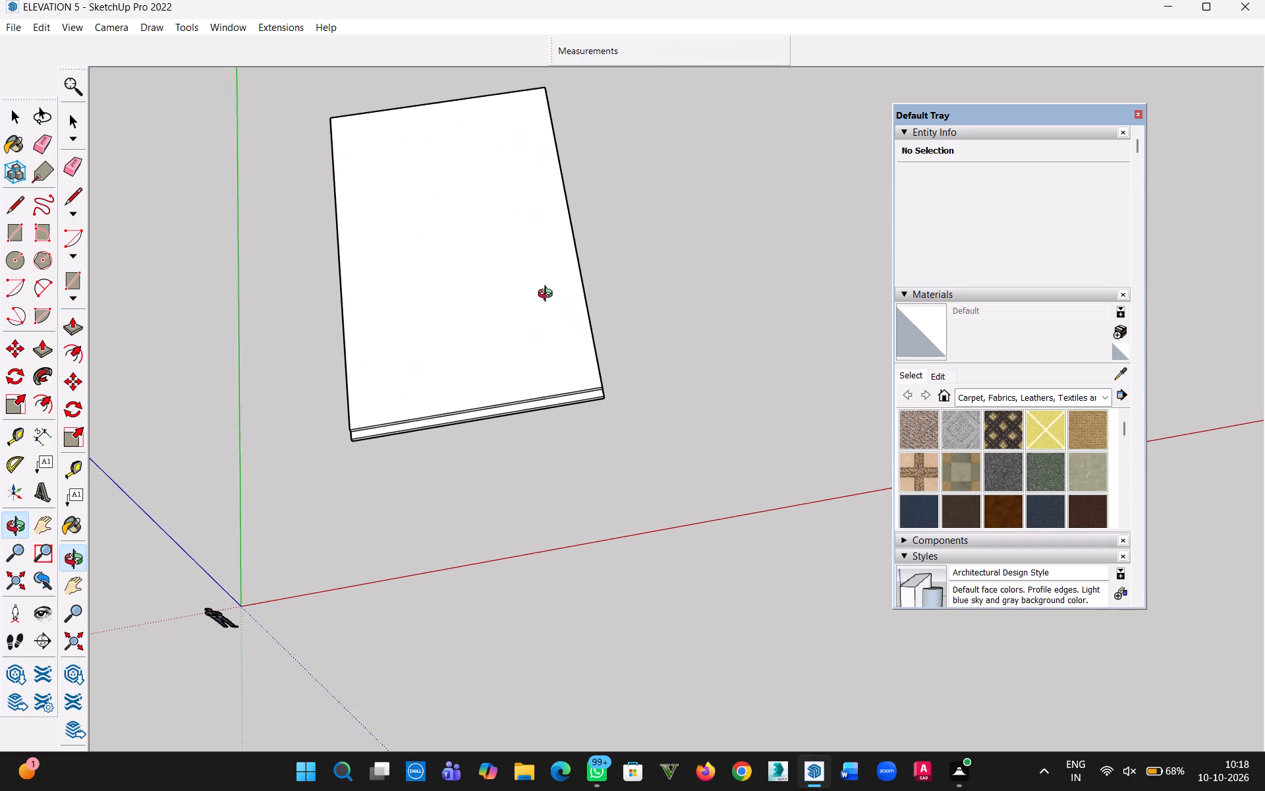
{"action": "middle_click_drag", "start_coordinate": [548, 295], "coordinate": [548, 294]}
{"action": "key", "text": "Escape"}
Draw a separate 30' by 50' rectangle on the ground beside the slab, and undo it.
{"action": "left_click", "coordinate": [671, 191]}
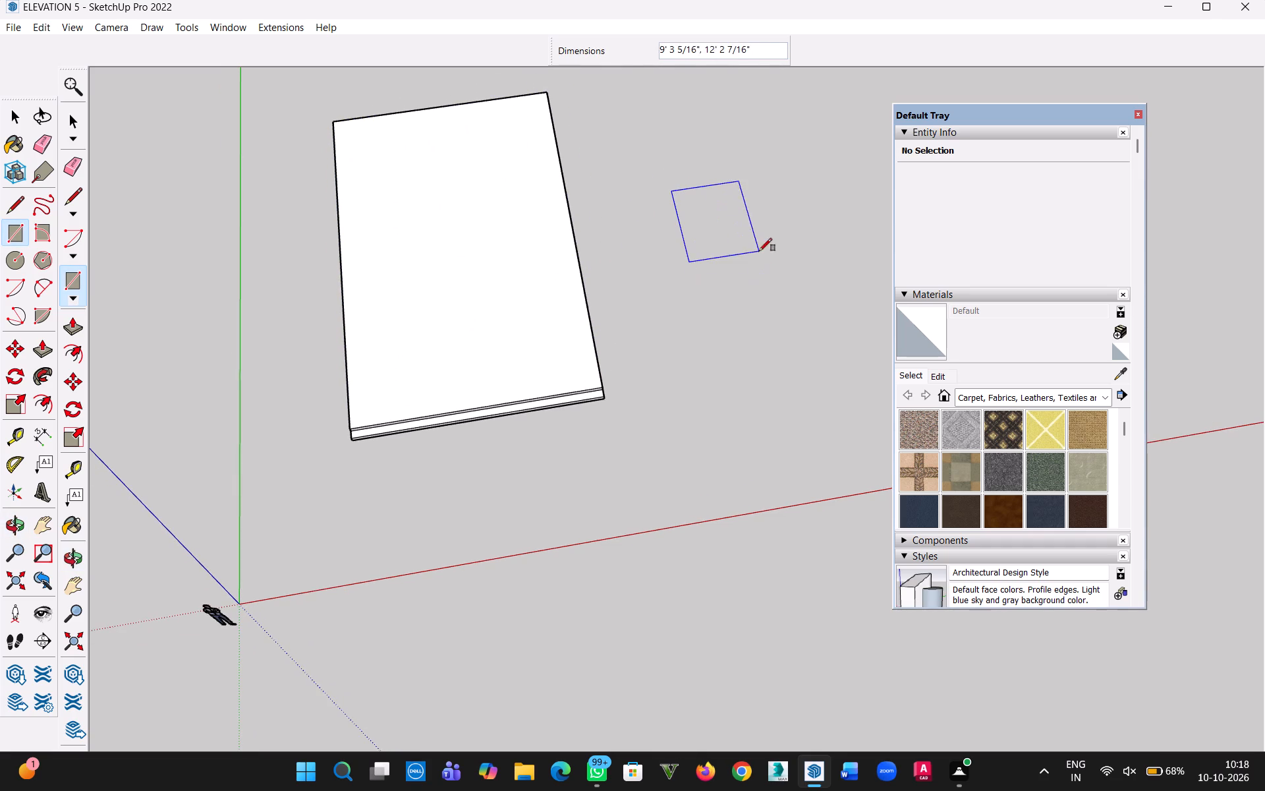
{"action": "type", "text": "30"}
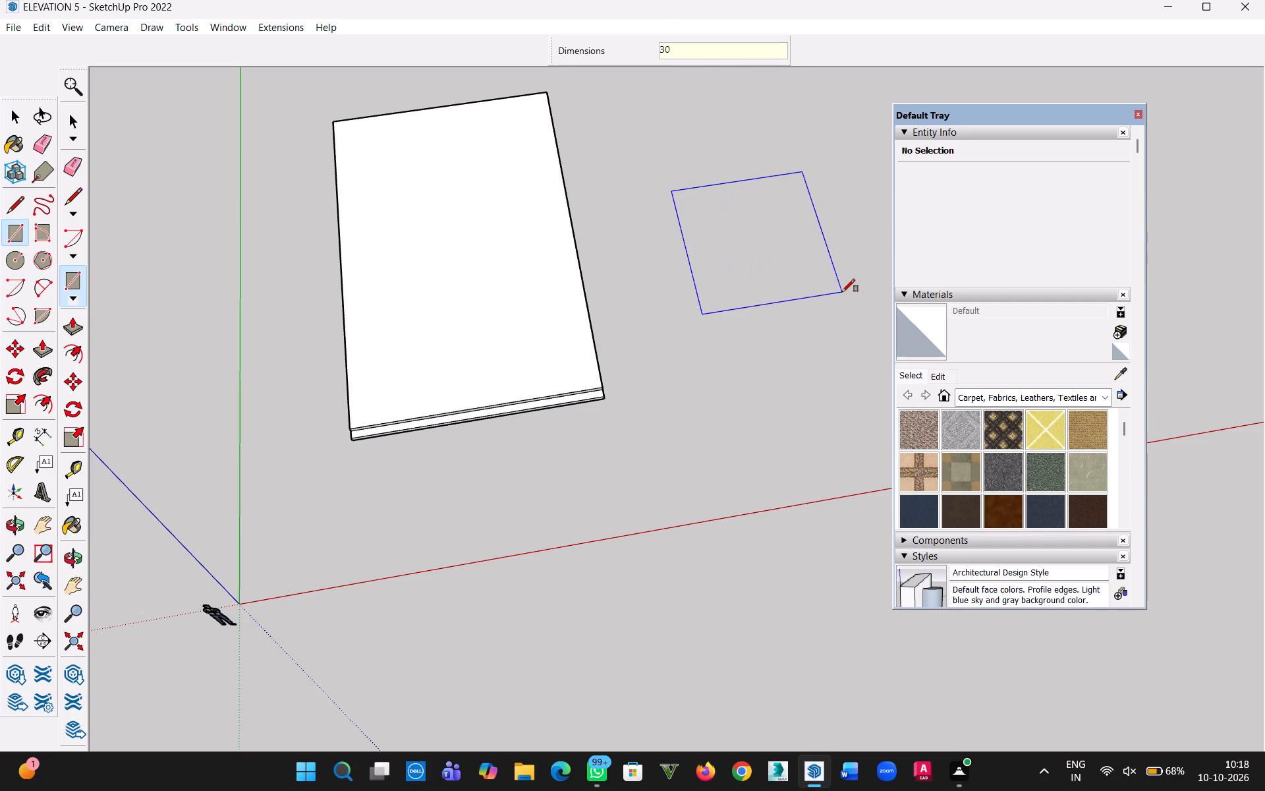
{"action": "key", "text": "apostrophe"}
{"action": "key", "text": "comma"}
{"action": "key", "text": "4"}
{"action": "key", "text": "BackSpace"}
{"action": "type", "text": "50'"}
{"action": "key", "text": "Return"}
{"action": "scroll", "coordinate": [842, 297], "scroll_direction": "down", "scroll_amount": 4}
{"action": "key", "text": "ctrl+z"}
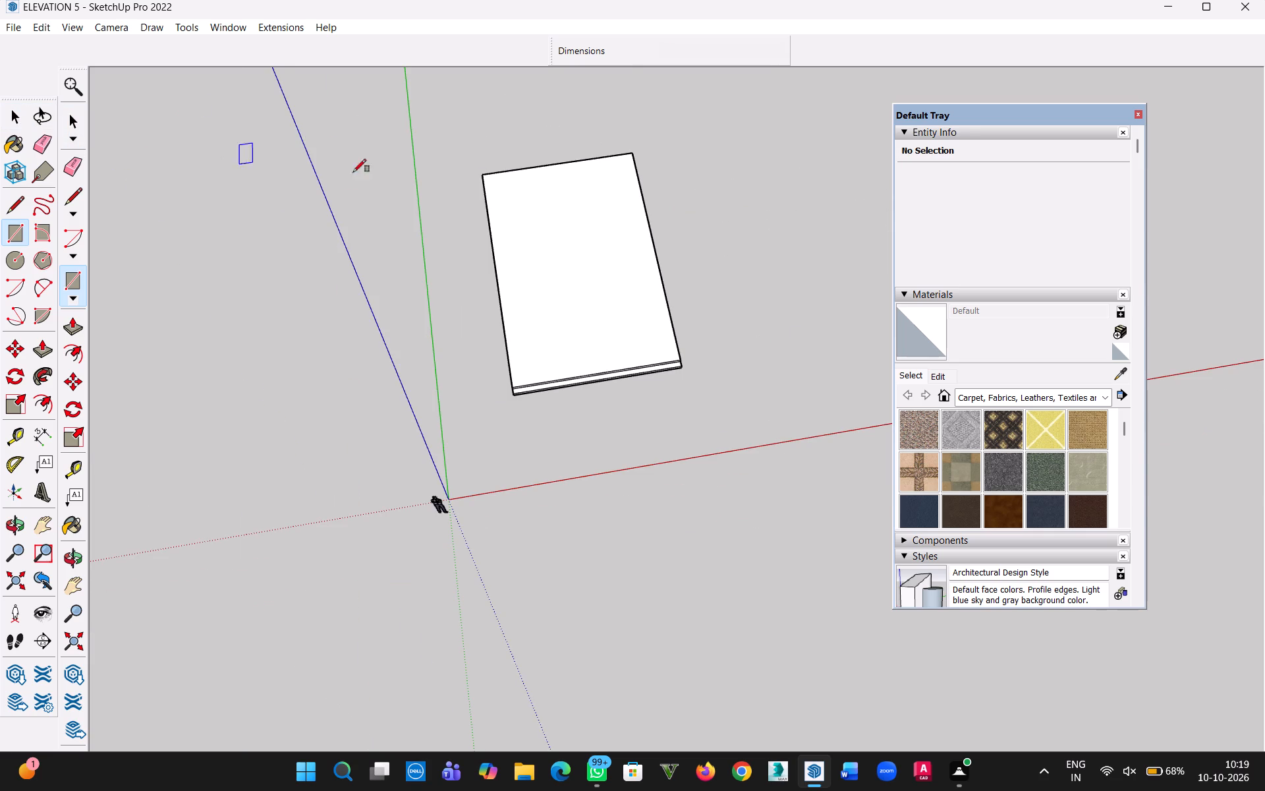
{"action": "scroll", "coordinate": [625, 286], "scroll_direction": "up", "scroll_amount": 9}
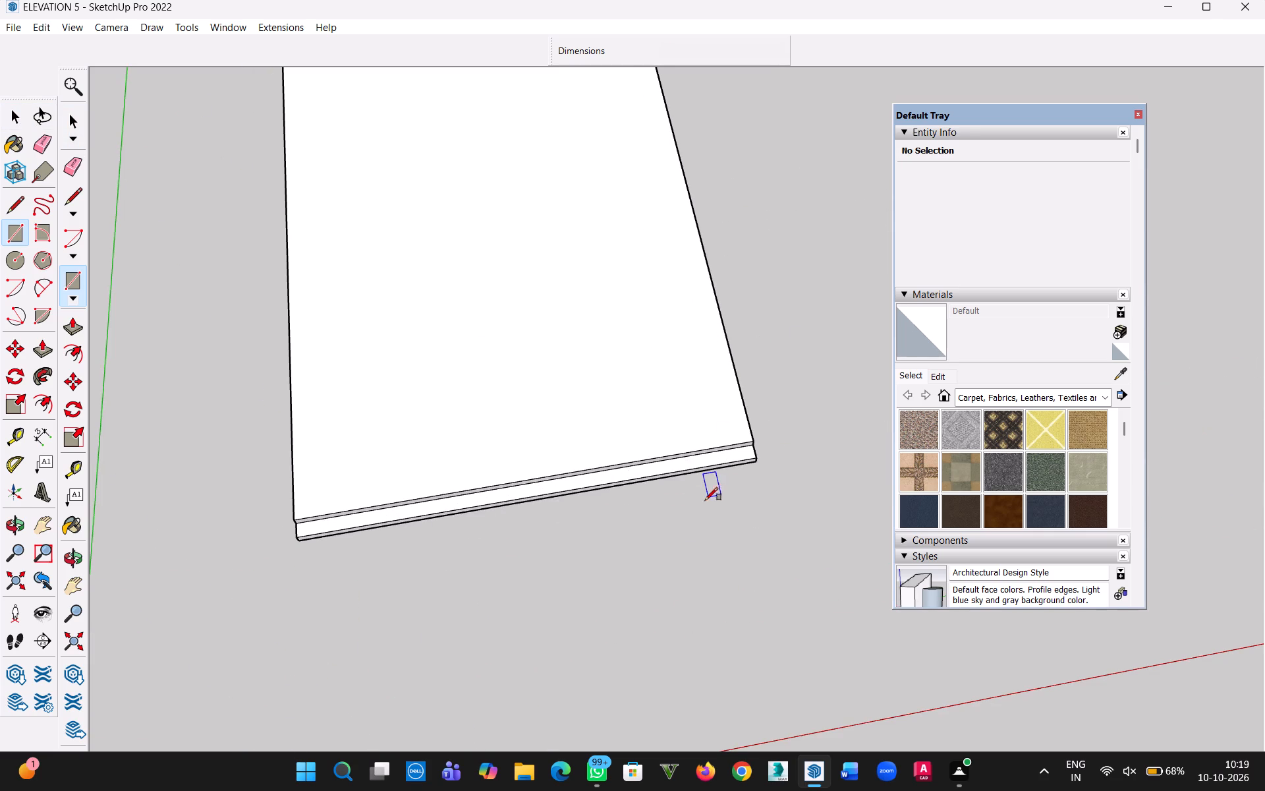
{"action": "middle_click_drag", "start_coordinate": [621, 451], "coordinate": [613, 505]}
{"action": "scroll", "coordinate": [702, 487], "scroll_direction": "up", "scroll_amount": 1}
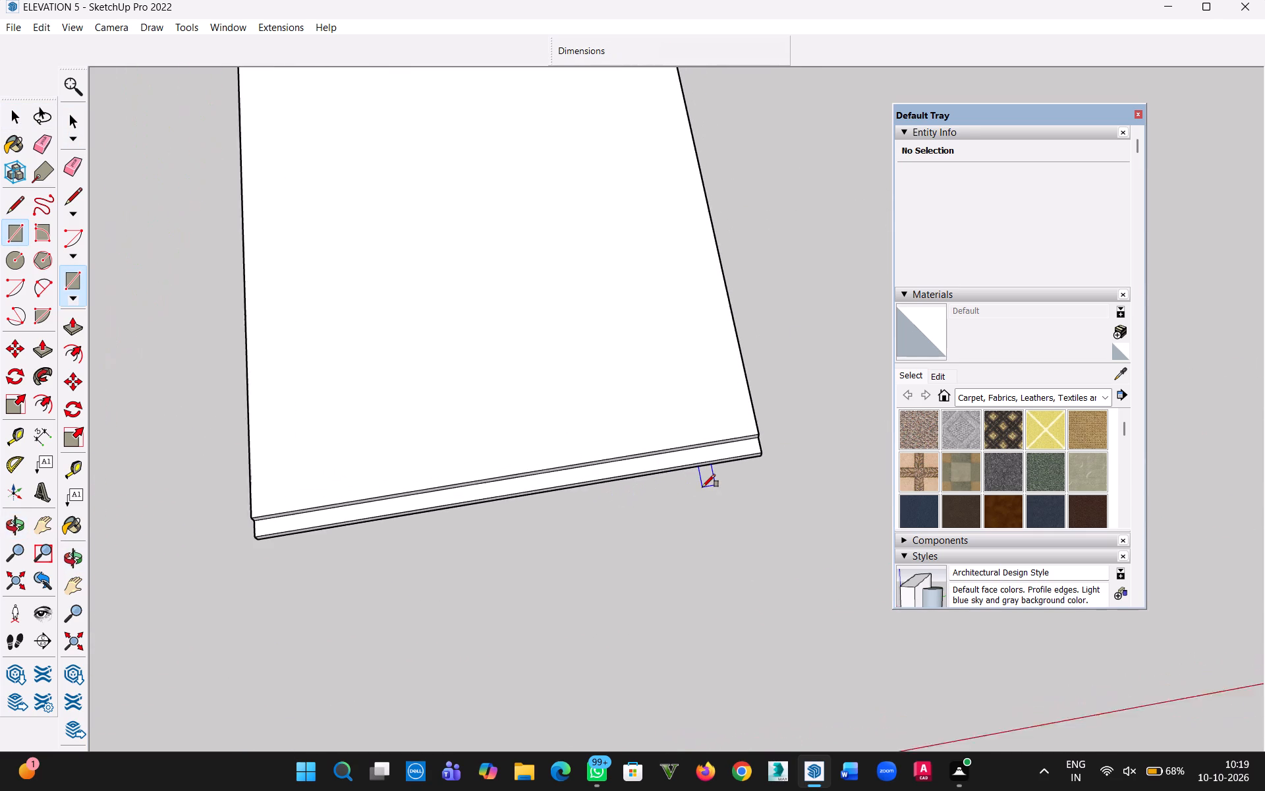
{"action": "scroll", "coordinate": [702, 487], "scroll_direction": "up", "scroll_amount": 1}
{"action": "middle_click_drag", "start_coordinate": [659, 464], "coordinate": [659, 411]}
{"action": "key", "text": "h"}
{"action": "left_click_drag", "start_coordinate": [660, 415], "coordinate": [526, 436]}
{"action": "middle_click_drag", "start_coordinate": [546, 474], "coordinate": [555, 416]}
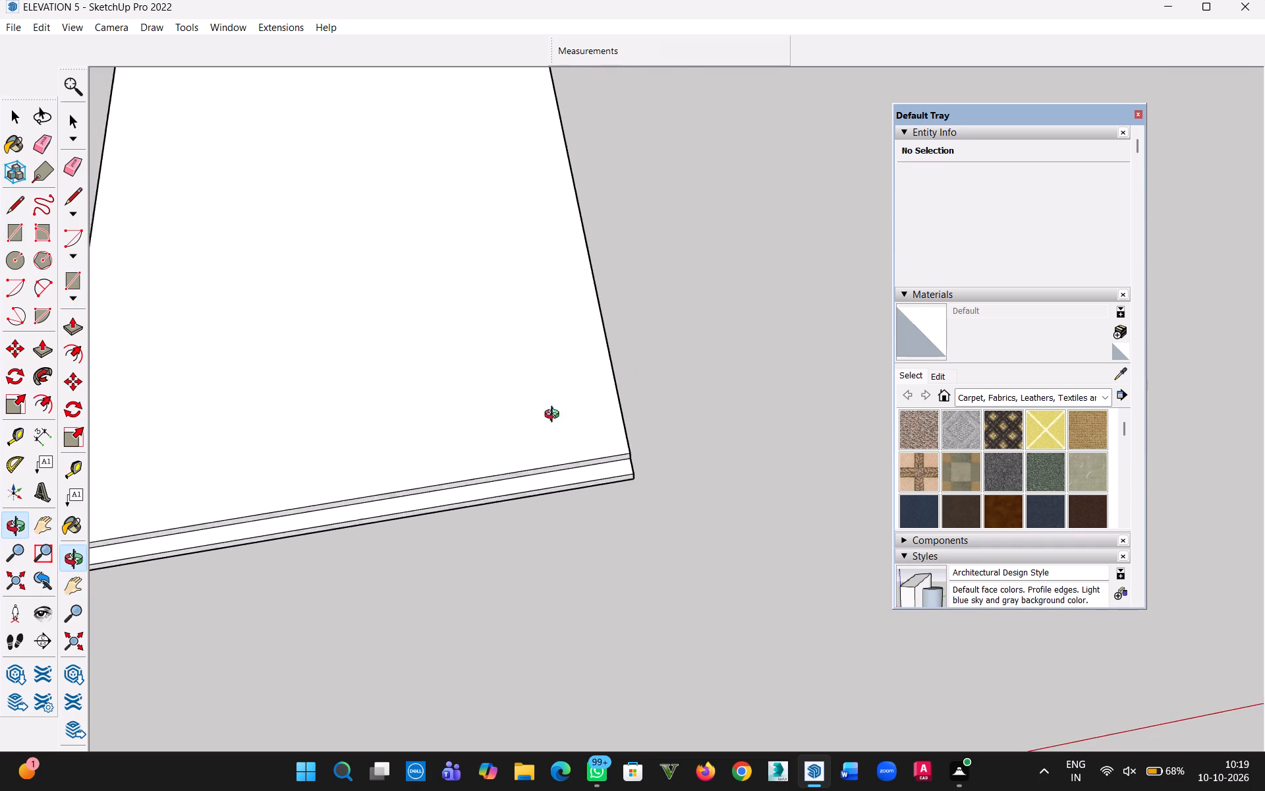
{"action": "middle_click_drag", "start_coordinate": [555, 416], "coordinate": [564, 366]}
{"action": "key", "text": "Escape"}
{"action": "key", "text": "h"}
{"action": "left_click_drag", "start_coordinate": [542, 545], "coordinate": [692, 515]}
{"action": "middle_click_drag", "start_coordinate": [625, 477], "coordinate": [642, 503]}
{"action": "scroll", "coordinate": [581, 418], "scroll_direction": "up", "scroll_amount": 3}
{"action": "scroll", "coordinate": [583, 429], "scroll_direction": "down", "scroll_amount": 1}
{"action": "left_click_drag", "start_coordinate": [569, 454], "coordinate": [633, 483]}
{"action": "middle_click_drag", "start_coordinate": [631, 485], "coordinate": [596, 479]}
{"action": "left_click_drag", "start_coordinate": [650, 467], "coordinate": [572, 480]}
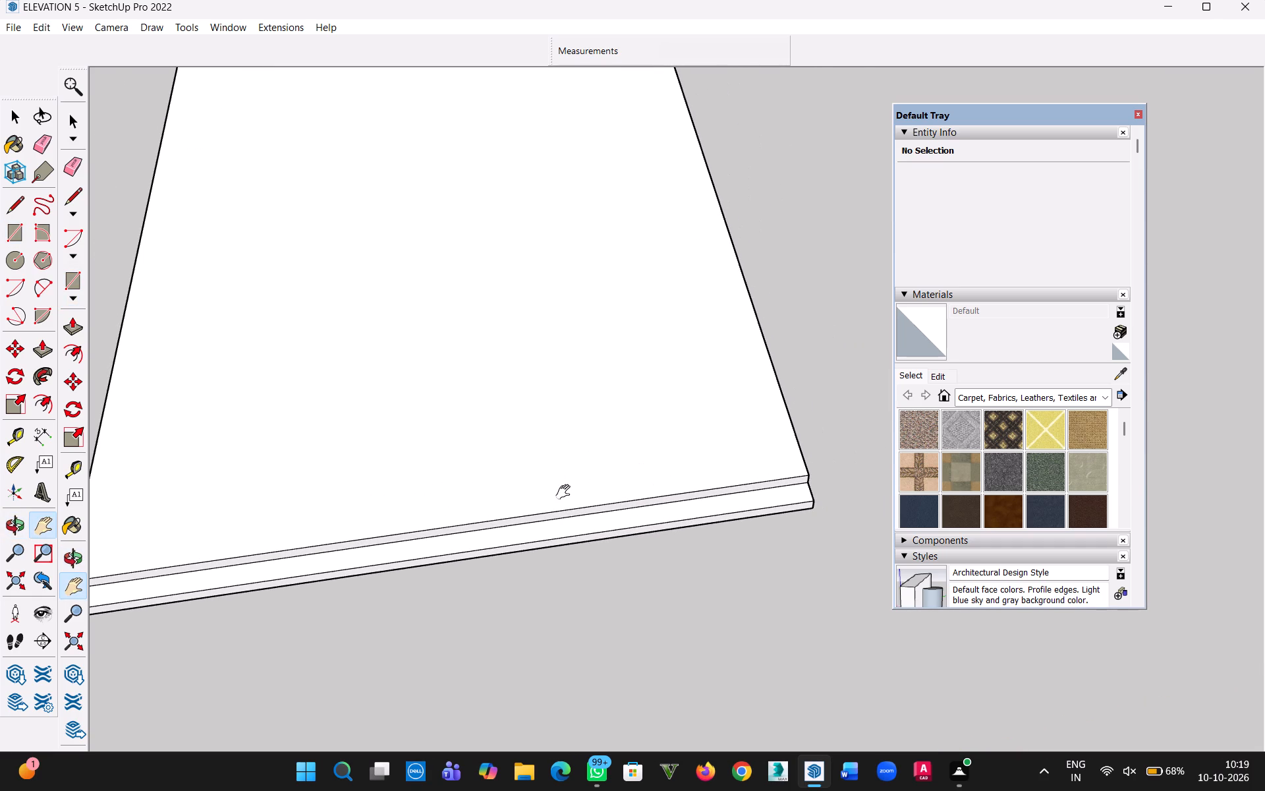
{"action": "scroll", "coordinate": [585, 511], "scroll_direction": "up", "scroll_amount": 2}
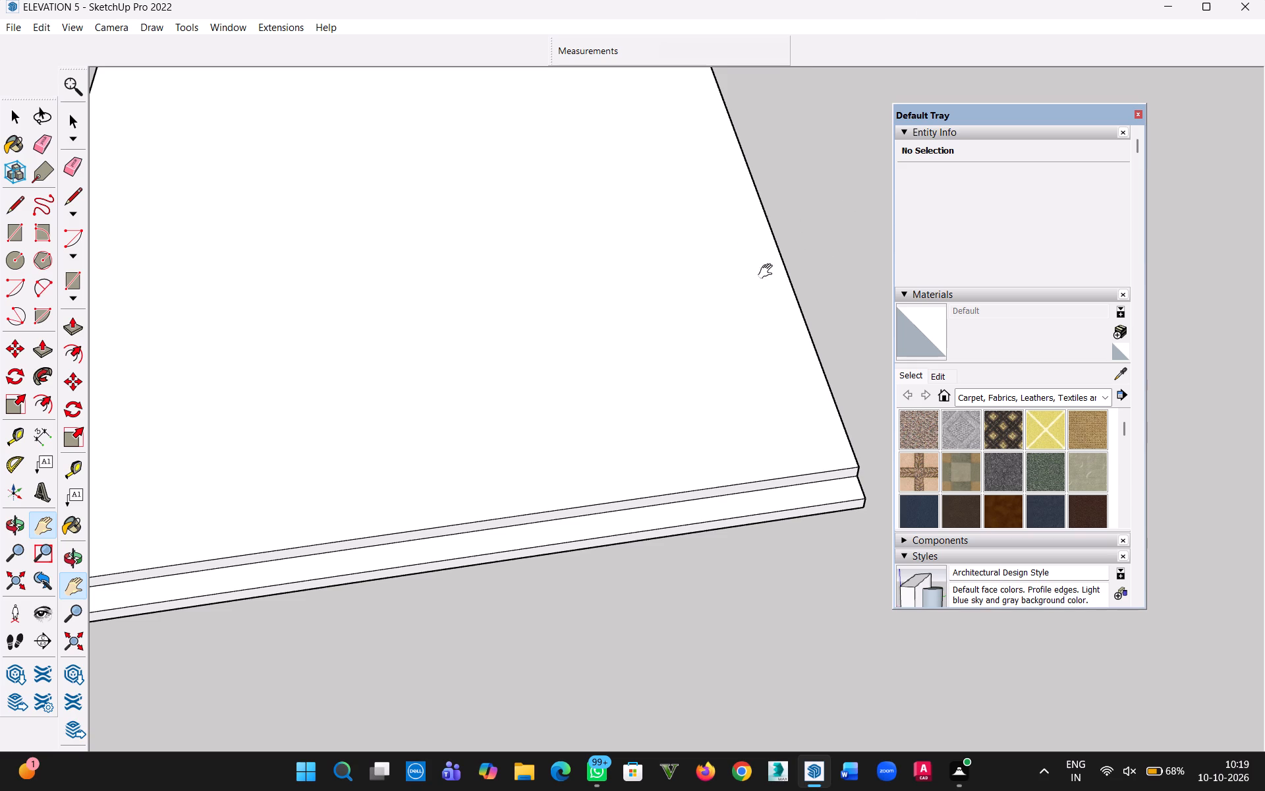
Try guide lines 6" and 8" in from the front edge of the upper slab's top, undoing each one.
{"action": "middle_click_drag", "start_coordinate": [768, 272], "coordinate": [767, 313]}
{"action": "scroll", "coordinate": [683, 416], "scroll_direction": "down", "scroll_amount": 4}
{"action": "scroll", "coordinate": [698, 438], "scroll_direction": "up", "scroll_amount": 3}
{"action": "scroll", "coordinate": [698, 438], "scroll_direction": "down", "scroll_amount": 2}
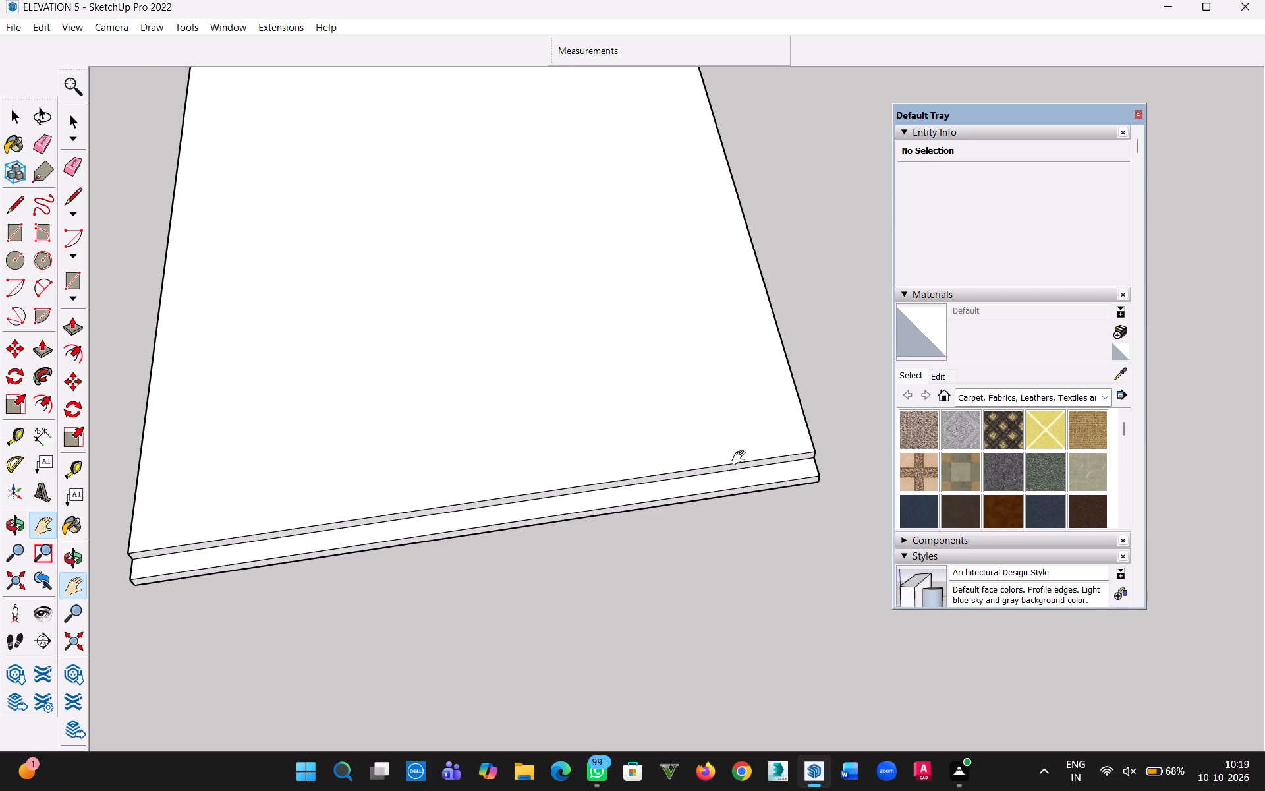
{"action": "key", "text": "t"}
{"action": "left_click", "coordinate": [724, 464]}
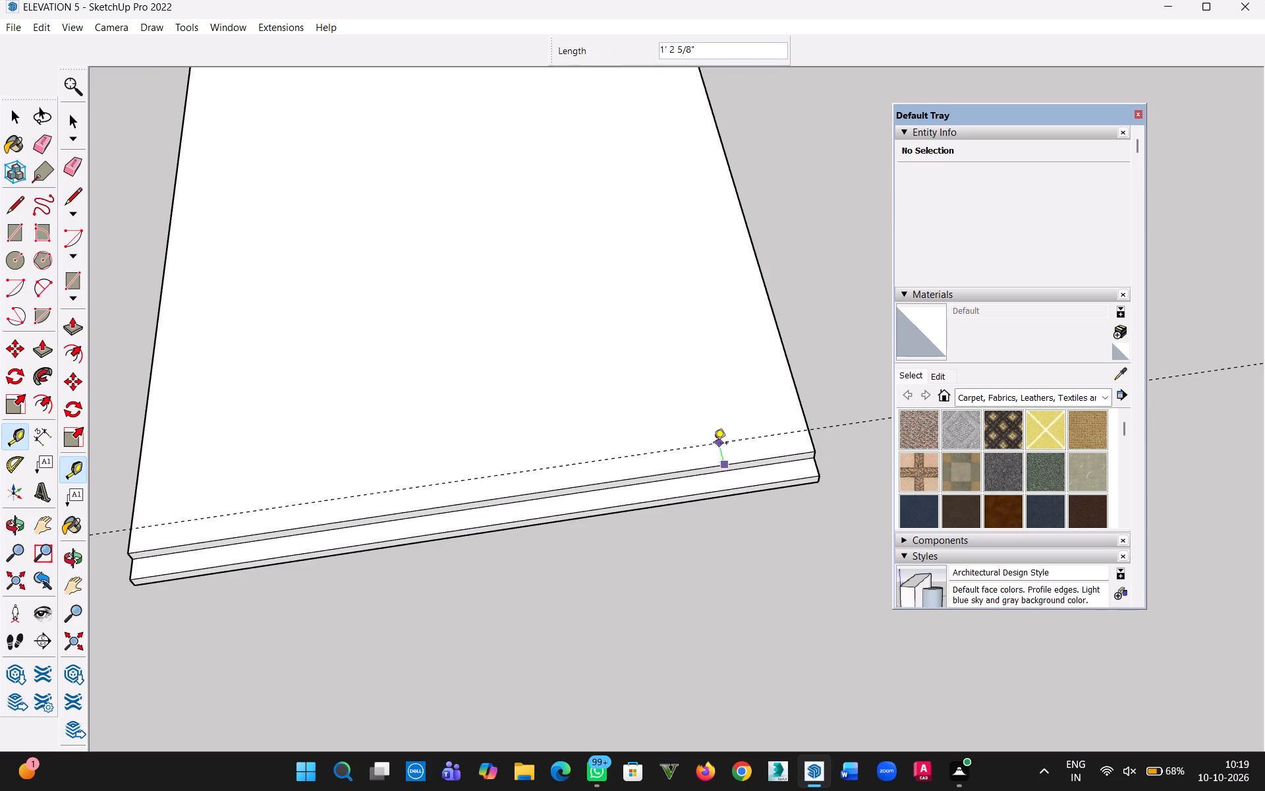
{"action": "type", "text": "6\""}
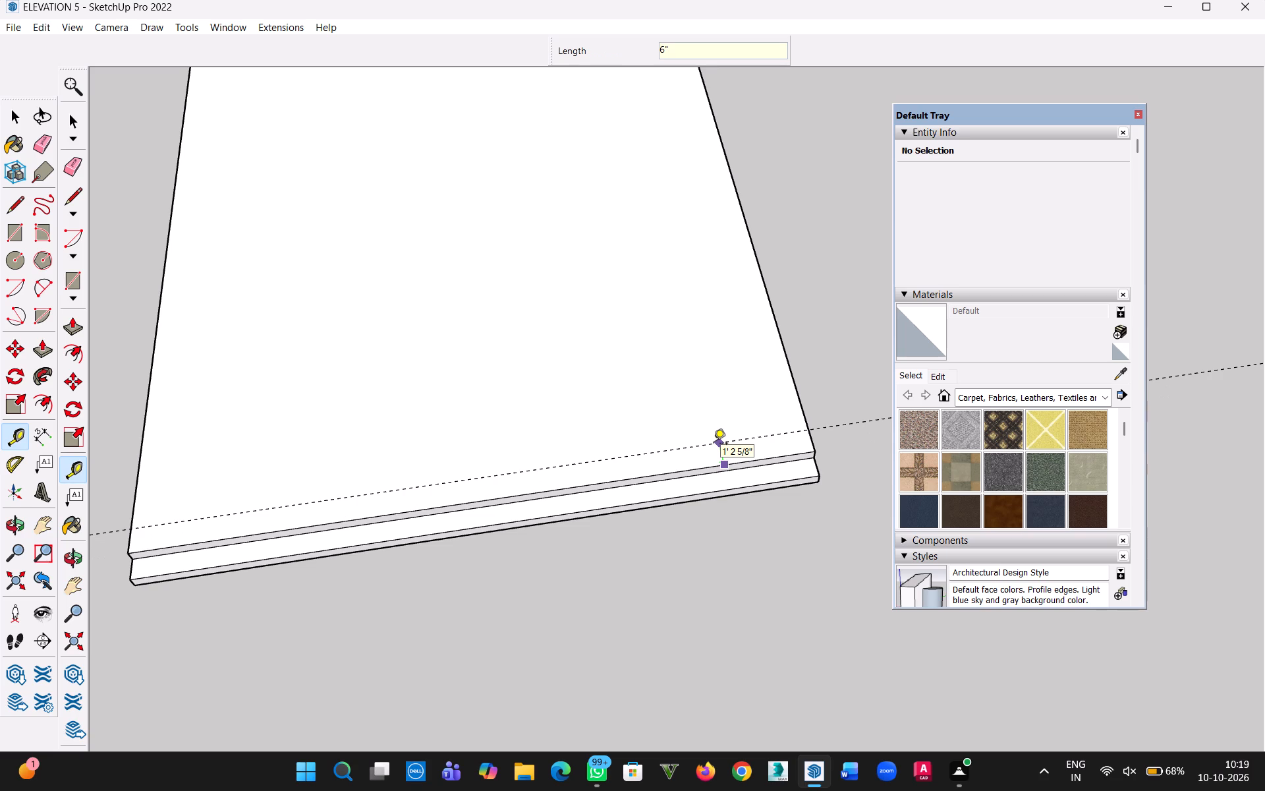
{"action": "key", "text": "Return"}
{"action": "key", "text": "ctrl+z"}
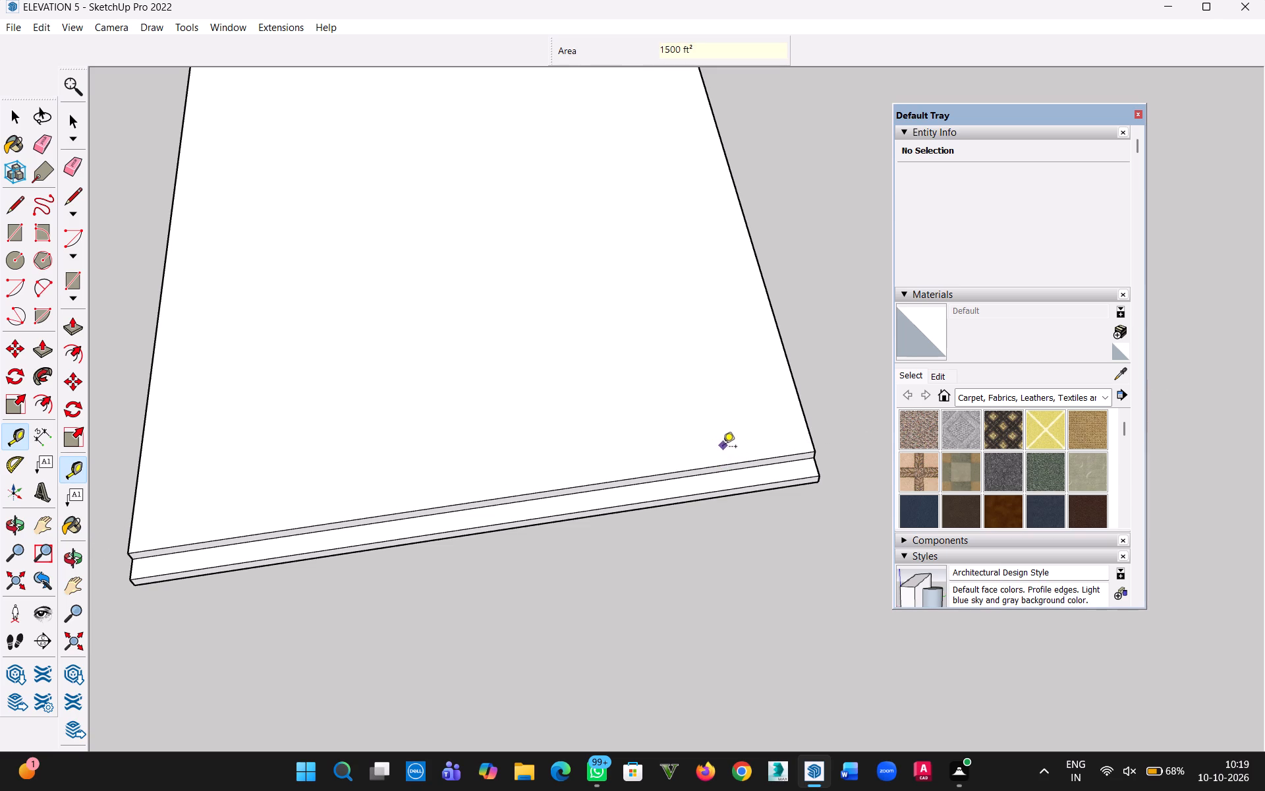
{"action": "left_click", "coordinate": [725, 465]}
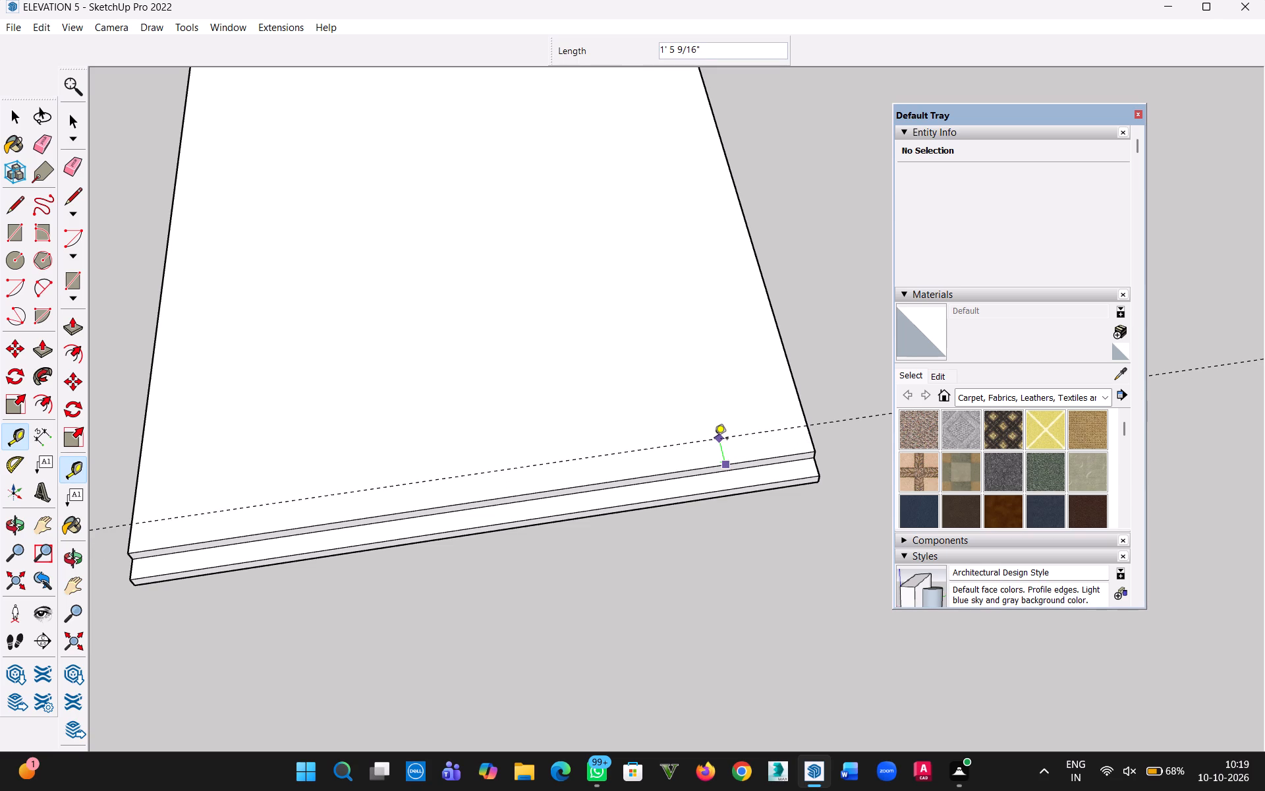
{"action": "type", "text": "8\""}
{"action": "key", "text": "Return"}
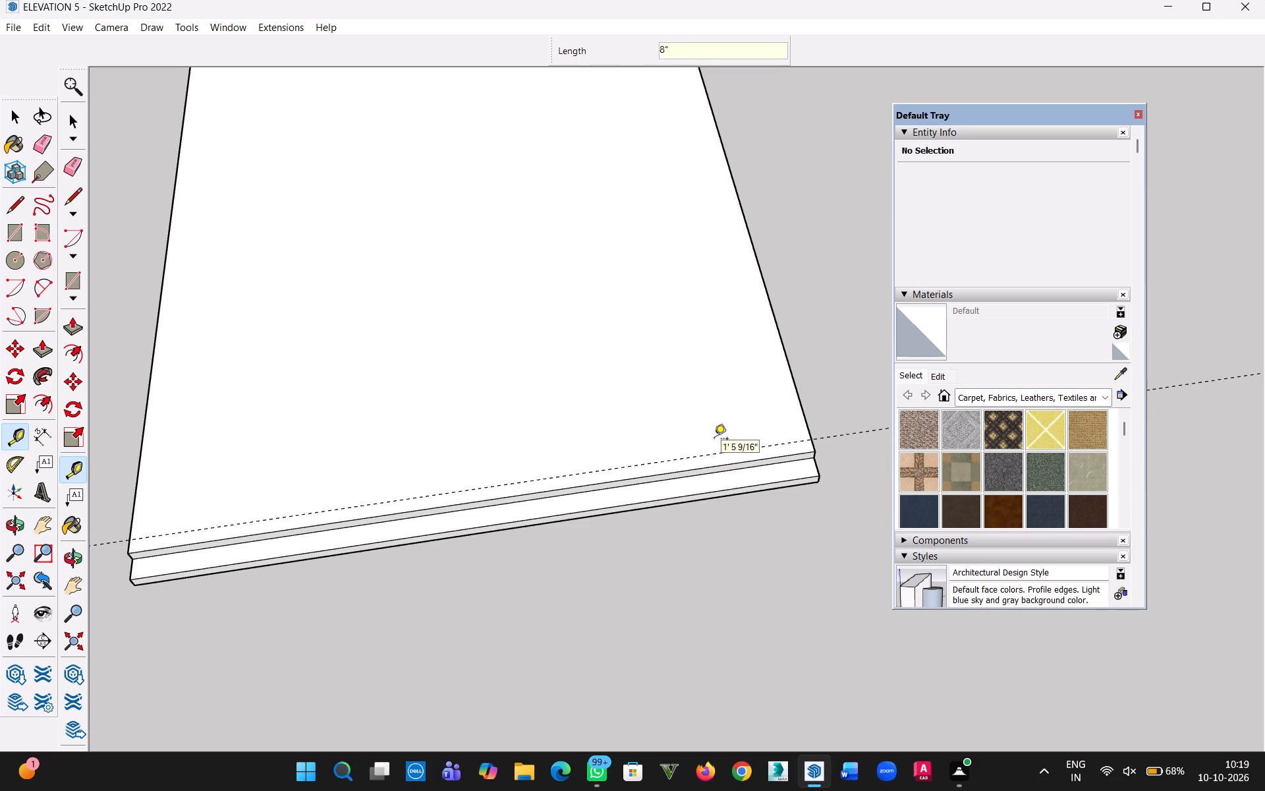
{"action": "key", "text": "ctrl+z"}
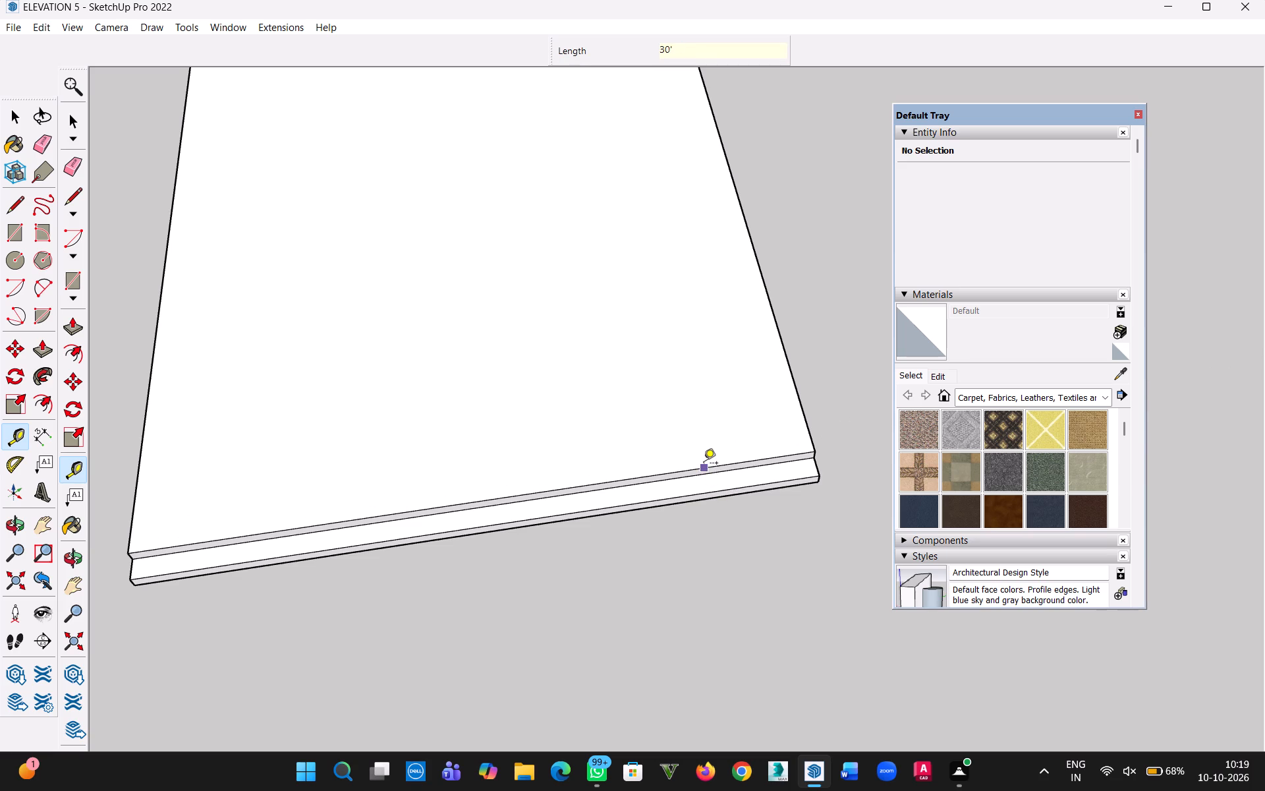
Place a guide line 1' in from the front edge of the upper slab's top face.
{"action": "left_click", "coordinate": [704, 464]}
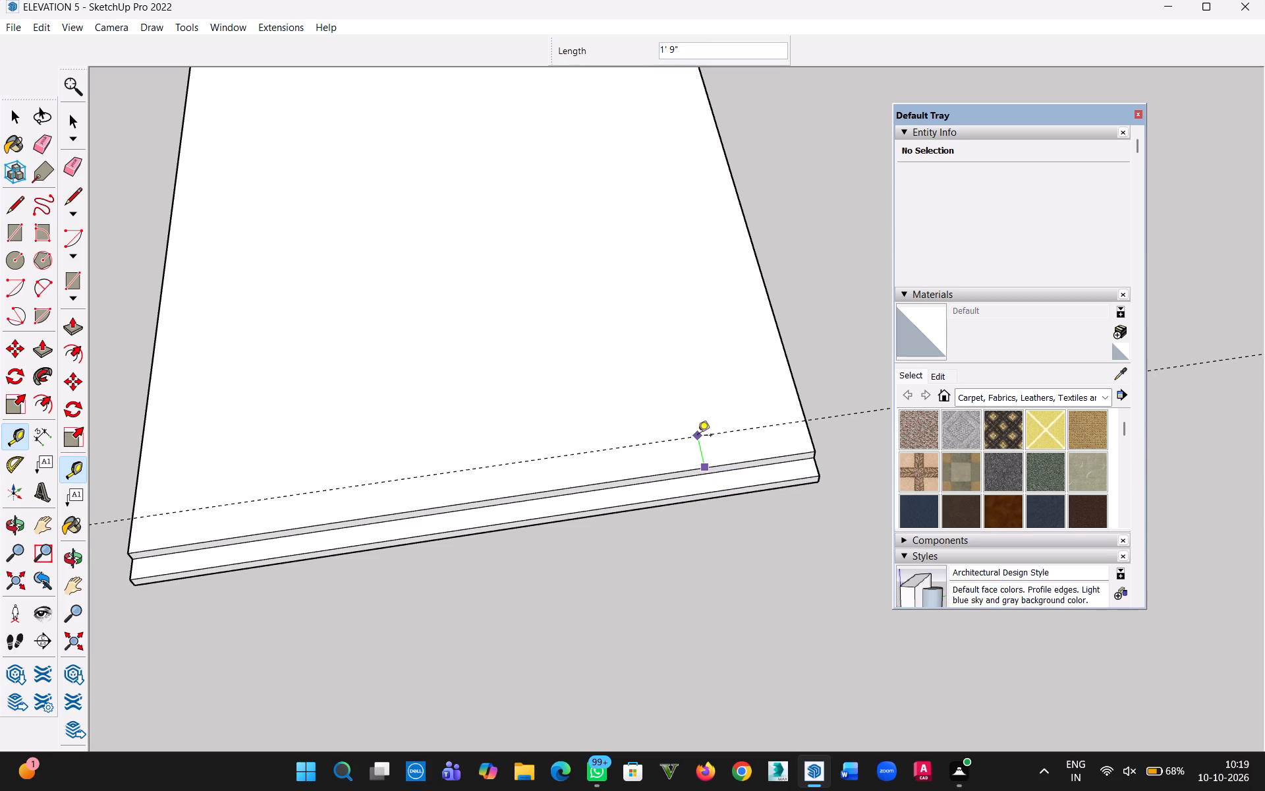
{"action": "type", "text": "1'"}
{"action": "key", "text": "Return"}
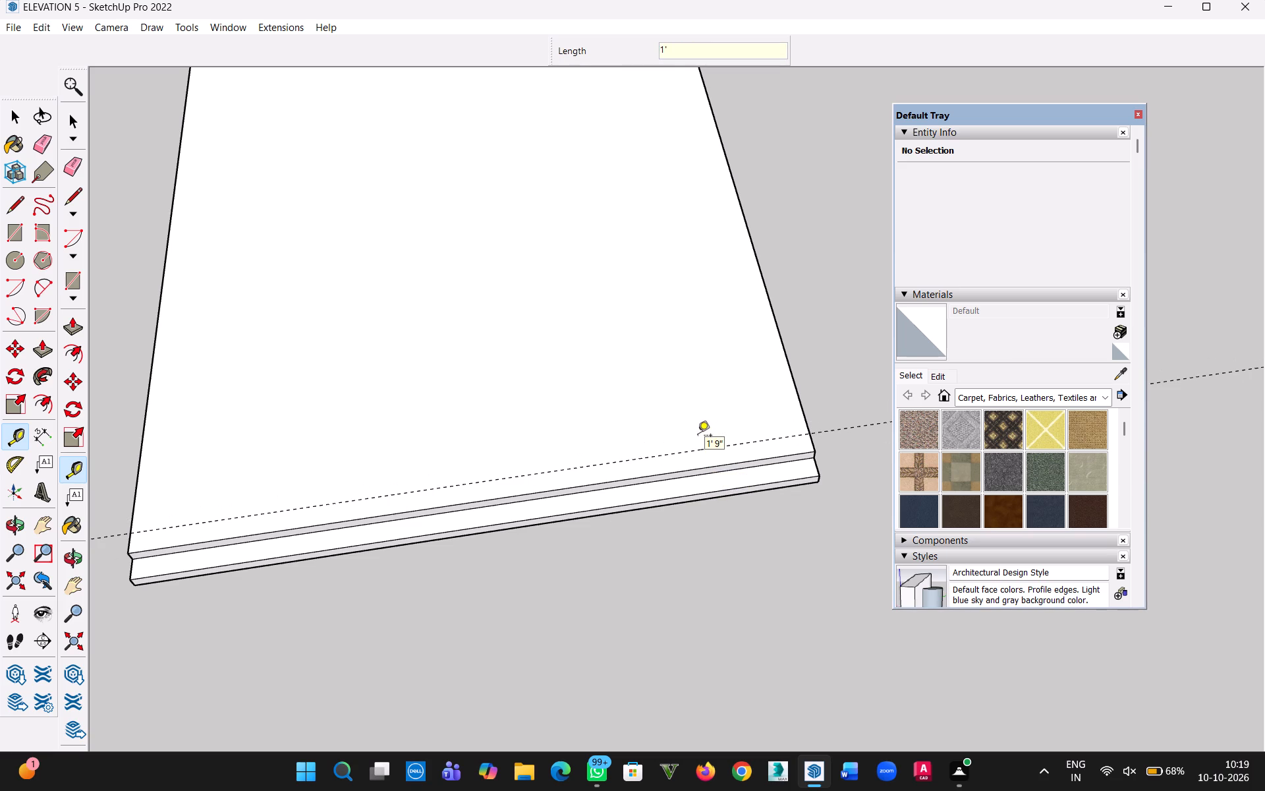
{"action": "left_click", "coordinate": [16, 119]}
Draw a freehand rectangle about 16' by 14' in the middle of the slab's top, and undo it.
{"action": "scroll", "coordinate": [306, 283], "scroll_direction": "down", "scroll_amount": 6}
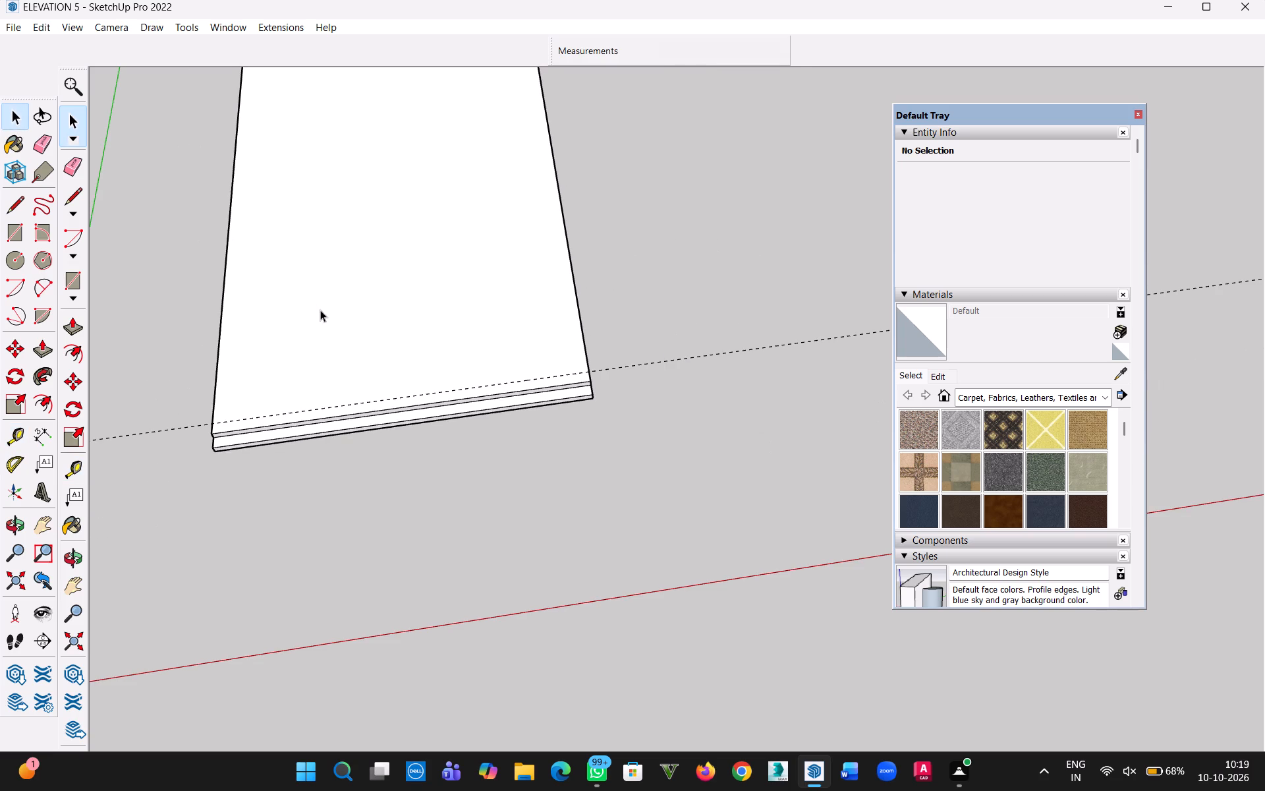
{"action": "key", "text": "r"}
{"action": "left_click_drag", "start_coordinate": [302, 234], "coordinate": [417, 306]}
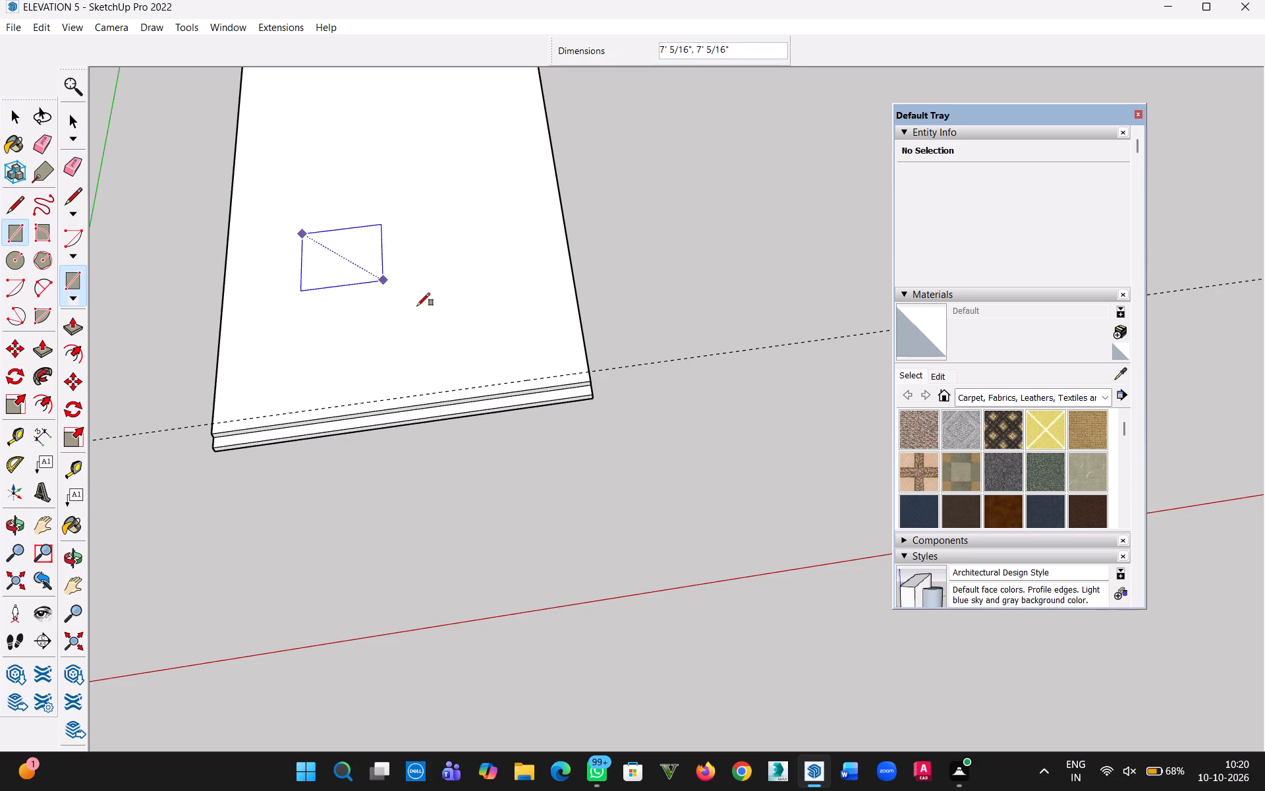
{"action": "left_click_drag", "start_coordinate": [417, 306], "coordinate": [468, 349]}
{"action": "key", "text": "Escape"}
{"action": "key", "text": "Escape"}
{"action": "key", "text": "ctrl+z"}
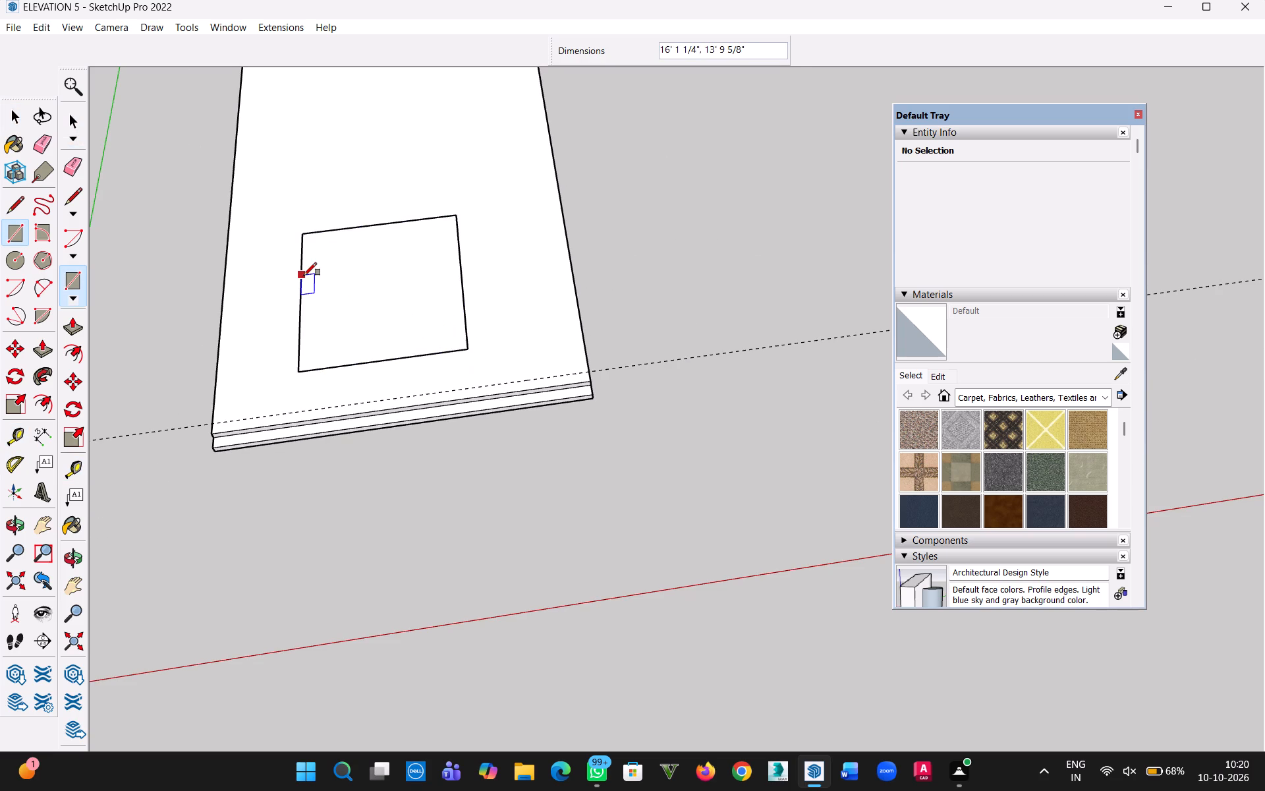
Draw a 49' by 30' rectangle on the slab's top from the back corner to where the guide line meets the opposite side edge.
{"action": "key", "text": "h"}
{"action": "left_click_drag", "start_coordinate": [295, 270], "coordinate": [403, 428]}
{"action": "key", "text": "Escape"}
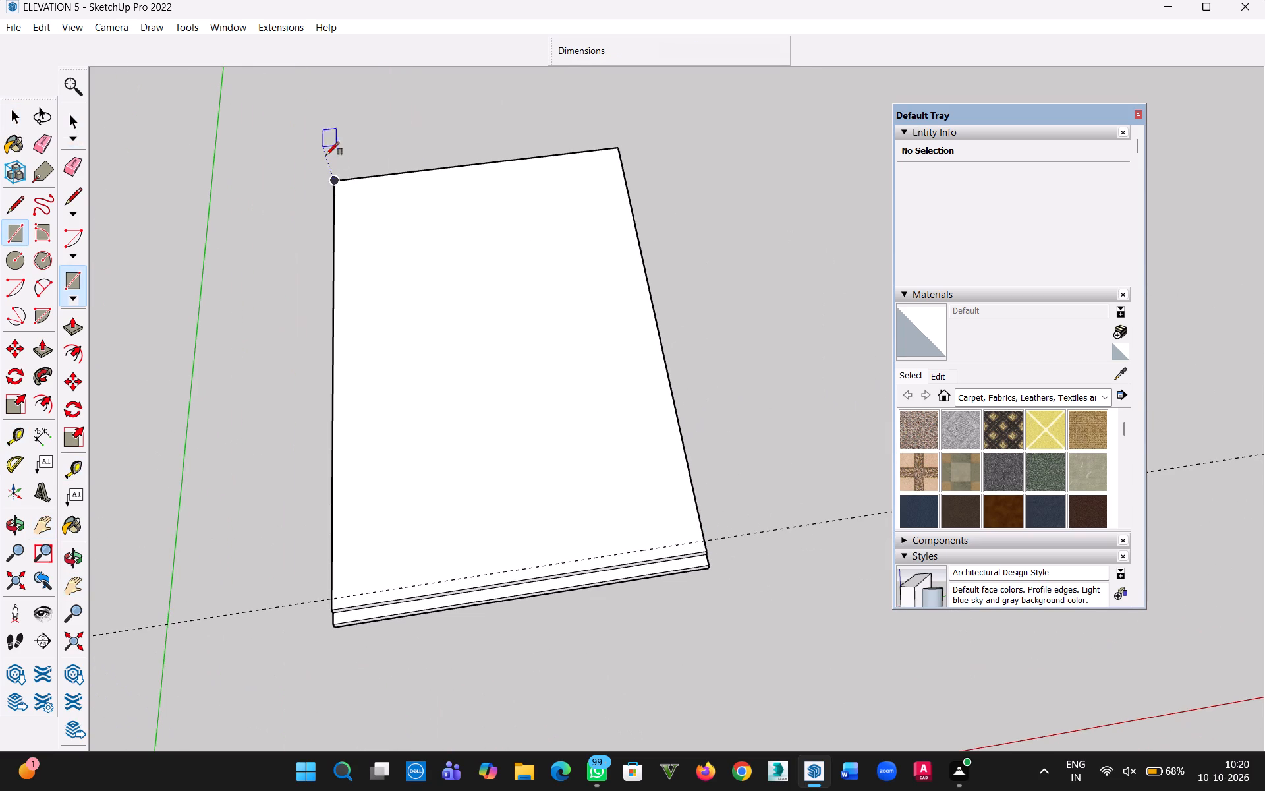
{"action": "left_click", "coordinate": [336, 186]}
{"action": "scroll", "coordinate": [657, 499], "scroll_direction": "up", "scroll_amount": 5}
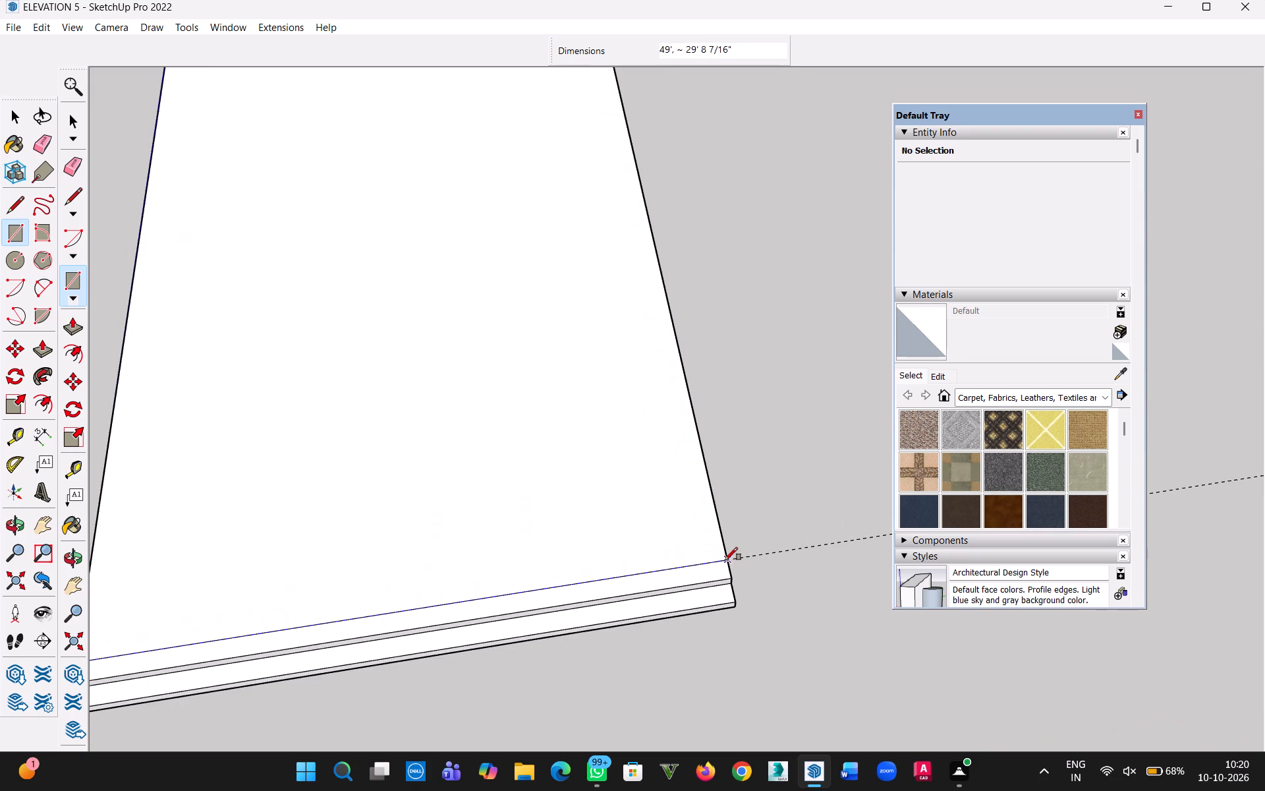
{"action": "left_click", "coordinate": [725, 560]}
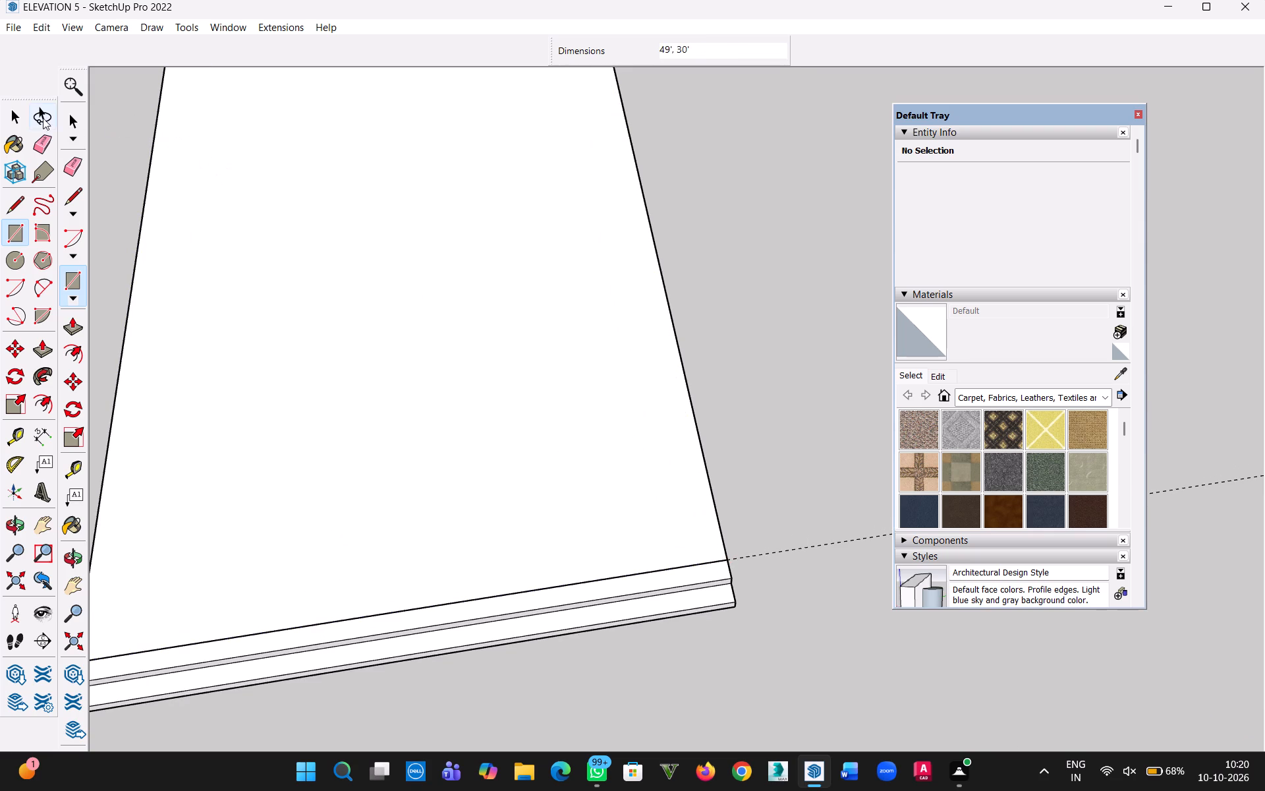
{"action": "left_click", "coordinate": [9, 116]}
Offset the 49' by 30' rectangle inward by 6" for the wall thickness.
{"action": "scroll", "coordinate": [190, 308], "scroll_direction": "down", "scroll_amount": 2}
{"action": "left_click", "coordinate": [71, 352]}
{"action": "left_click", "coordinate": [372, 357]}
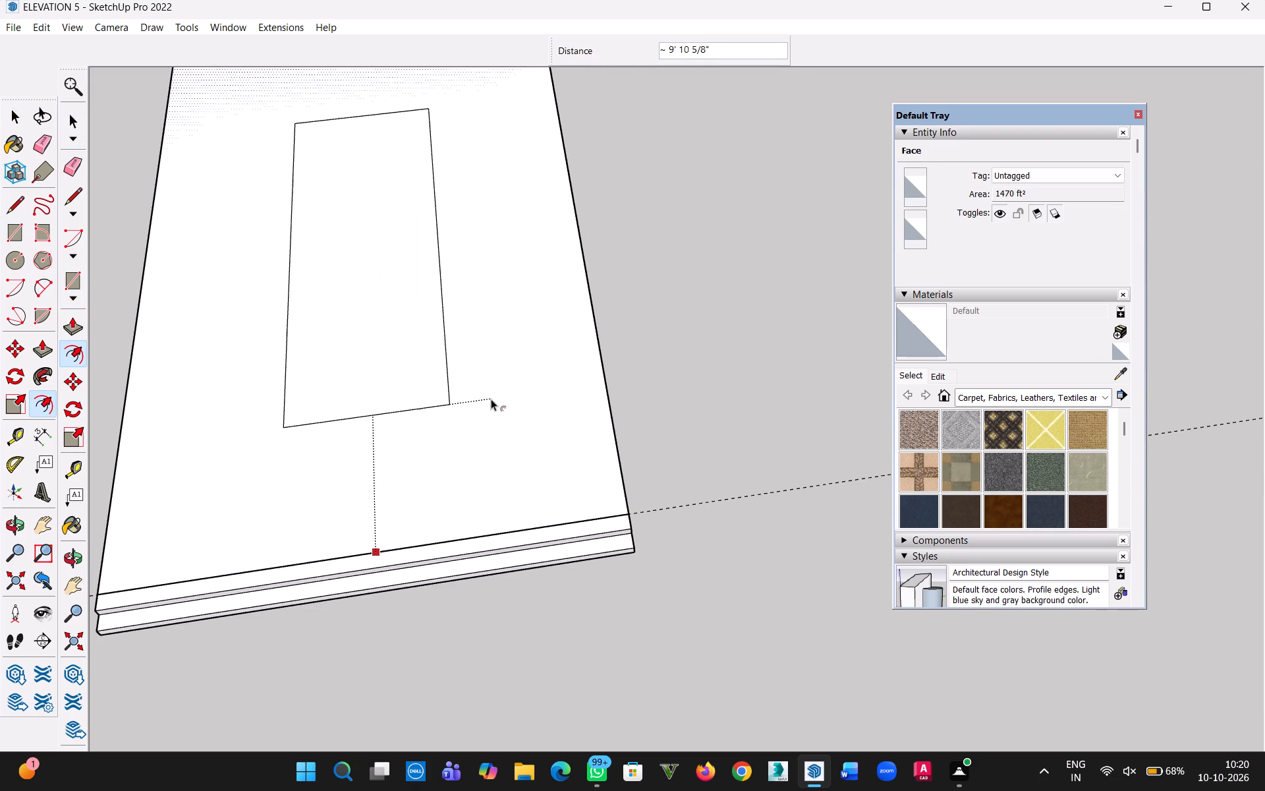
{"action": "type", "text": "6\""}
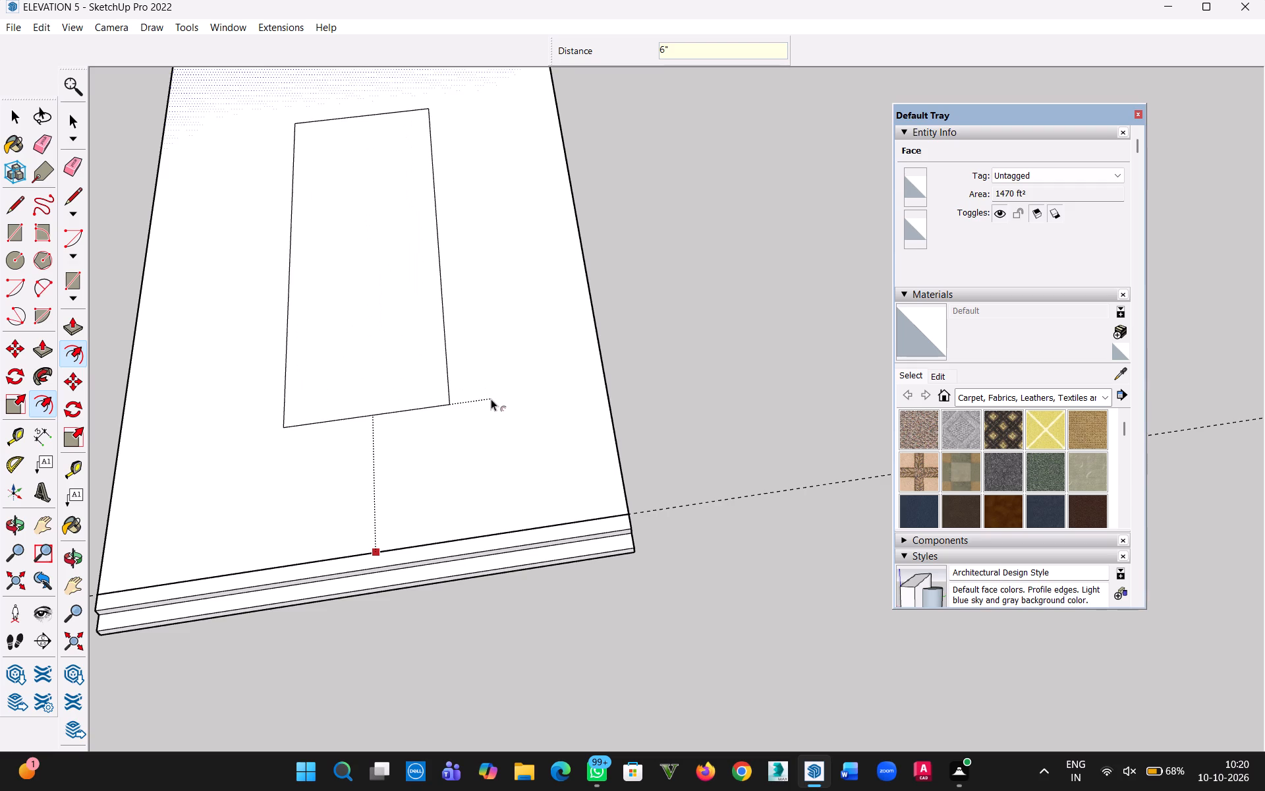
{"action": "key", "text": "Return"}
{"action": "left_click", "coordinate": [14, 117]}
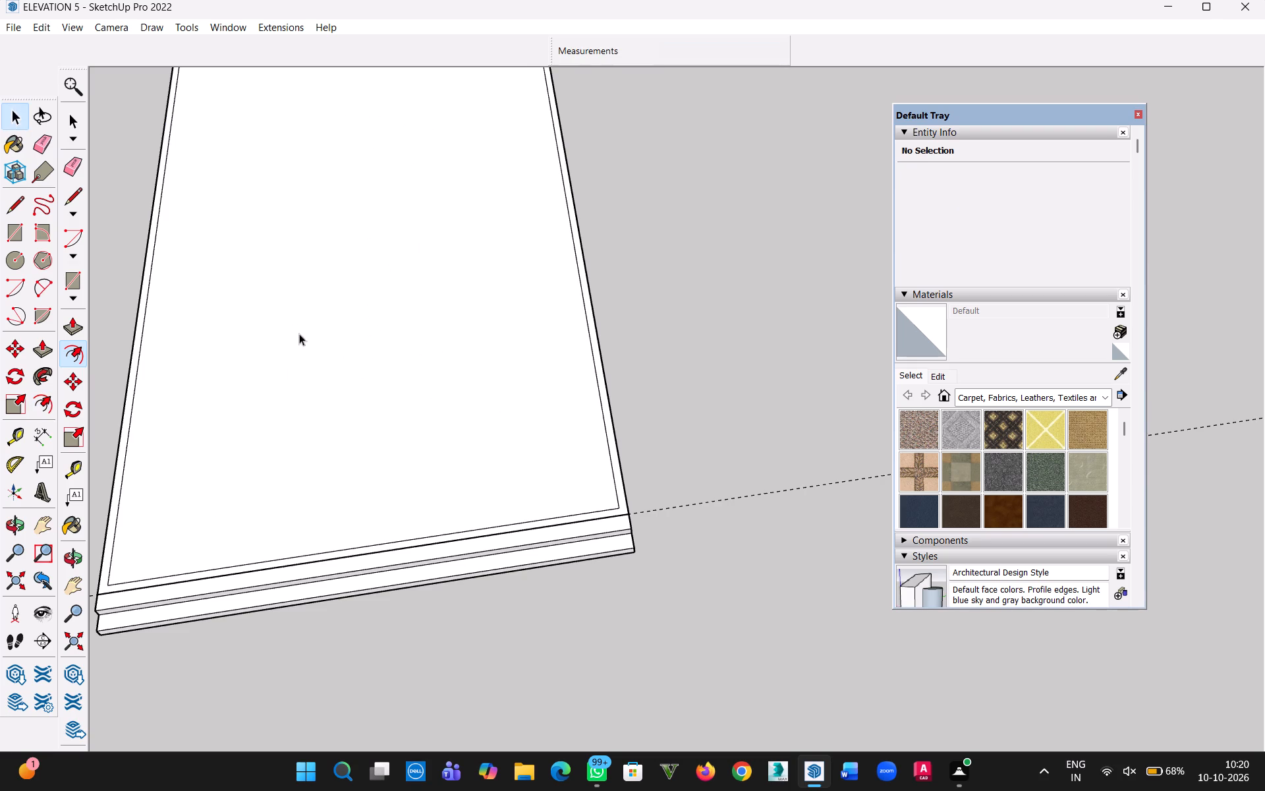
Draw a 6" line from the inner outline's front corner nearest the guide-line end straight to the rectangle's front edge.
{"action": "scroll", "coordinate": [538, 609], "scroll_direction": "up", "scroll_amount": 7}
{"action": "scroll", "coordinate": [679, 405], "scroll_direction": "up", "scroll_amount": 3}
{"action": "scroll", "coordinate": [578, 442], "scroll_direction": "up", "scroll_amount": 3}
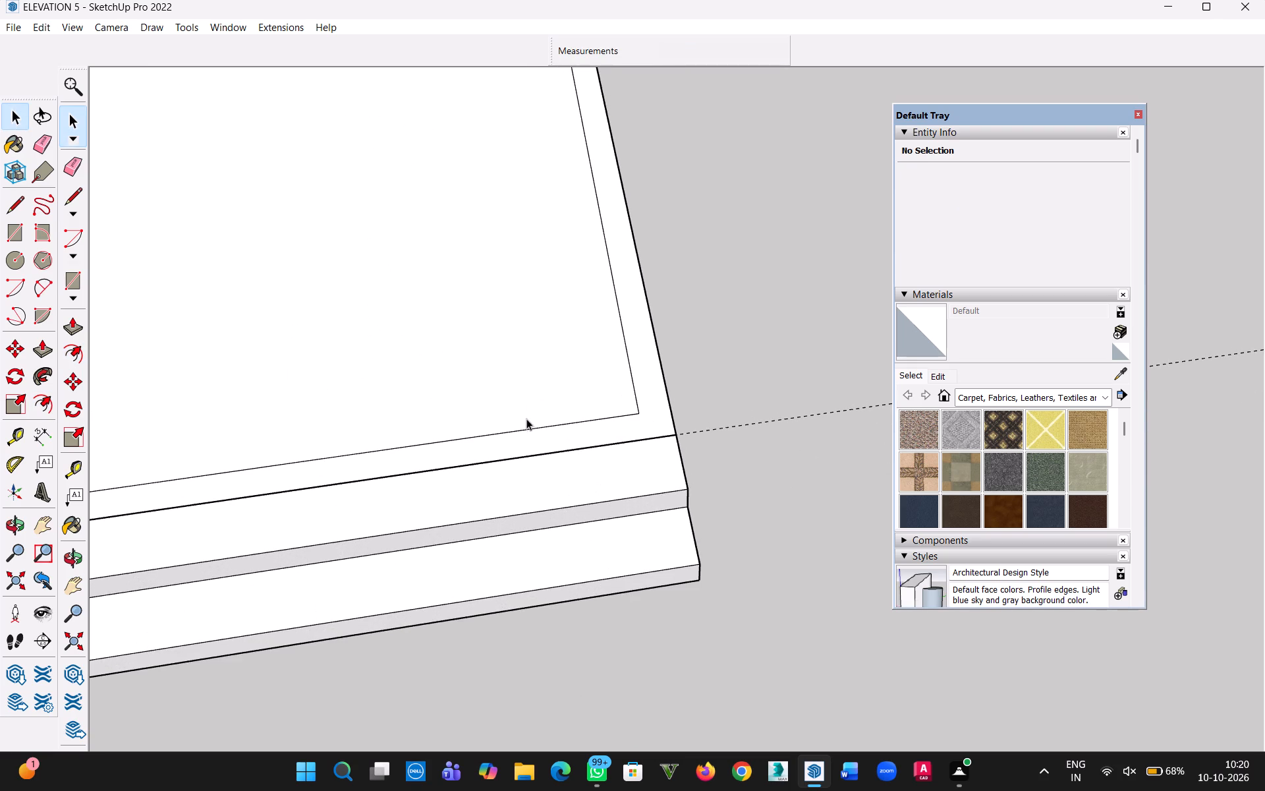
{"action": "key", "text": "l"}
{"action": "left_click", "coordinate": [640, 414]}
{"action": "left_click", "coordinate": [646, 439]}
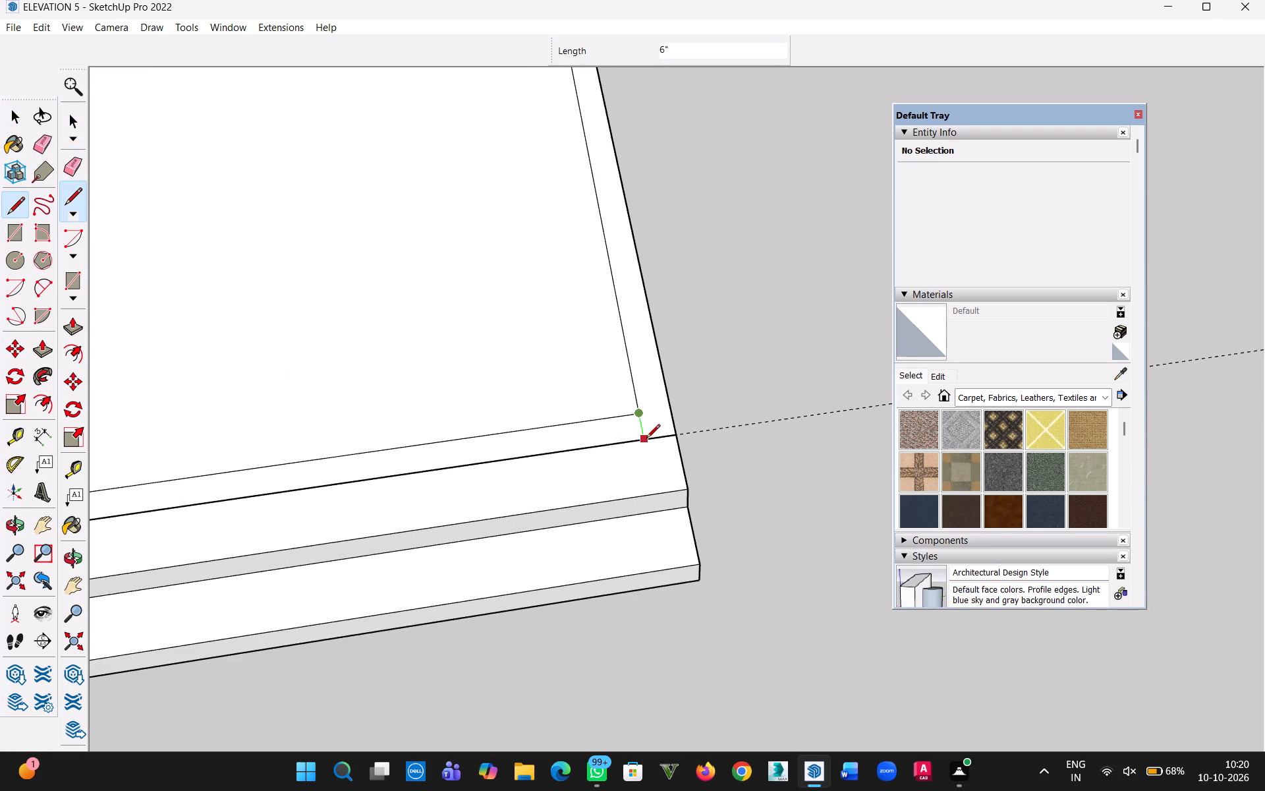
{"action": "scroll", "coordinate": [495, 390], "scroll_direction": "down", "scroll_amount": 4}
{"action": "key", "text": "Escape"}
Draw a matching 6" line from the inner outline's opposite front corner straight to the rectangle's front edge.
{"action": "scroll", "coordinate": [497, 421], "scroll_direction": "down", "scroll_amount": 2}
{"action": "key", "text": "h"}
{"action": "left_click_drag", "start_coordinate": [470, 444], "coordinate": [934, 416]}
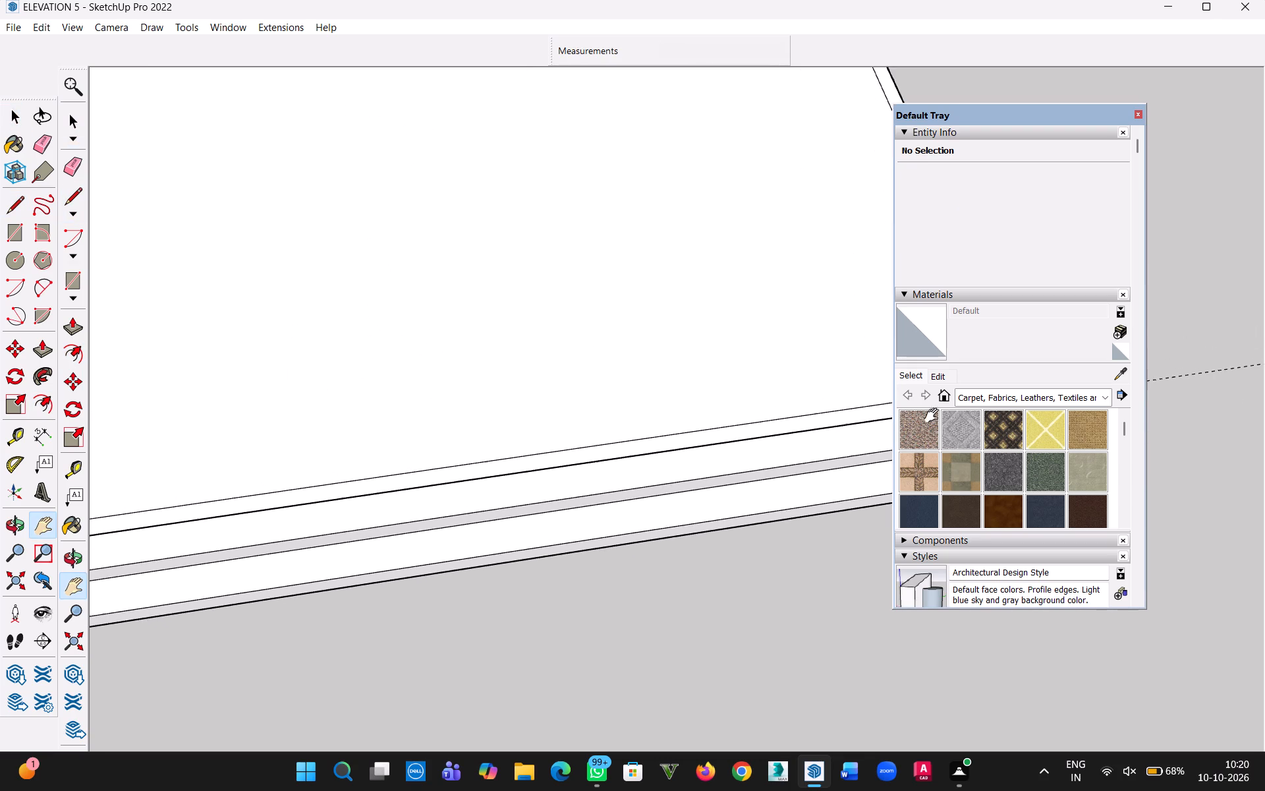
{"action": "left_click_drag", "start_coordinate": [934, 416], "coordinate": [975, 407]}
{"action": "left_click_drag", "start_coordinate": [241, 519], "coordinate": [653, 515]}
{"action": "key", "text": "Escape"}
{"action": "scroll", "coordinate": [343, 552], "scroll_direction": "up", "scroll_amount": 5}
{"action": "scroll", "coordinate": [410, 522], "scroll_direction": "up", "scroll_amount": 2}
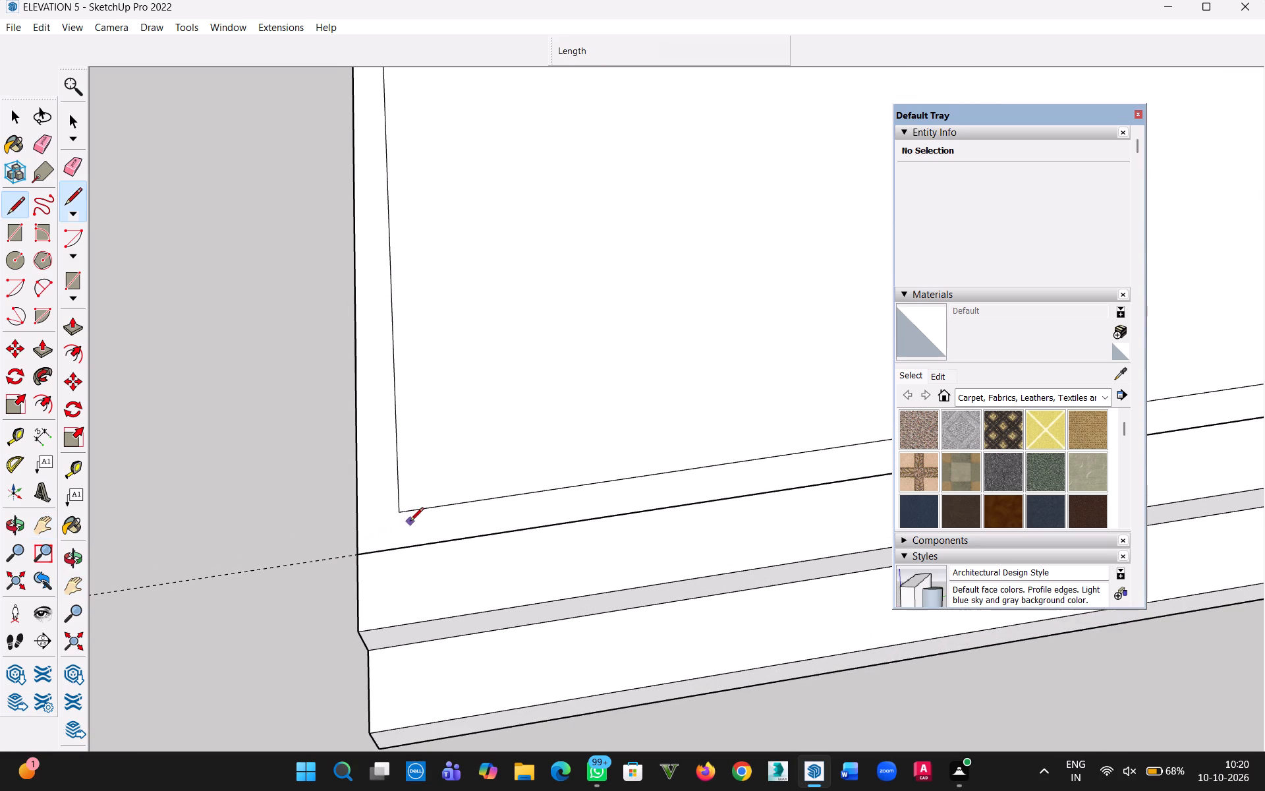
{"action": "left_click", "coordinate": [401, 508]}
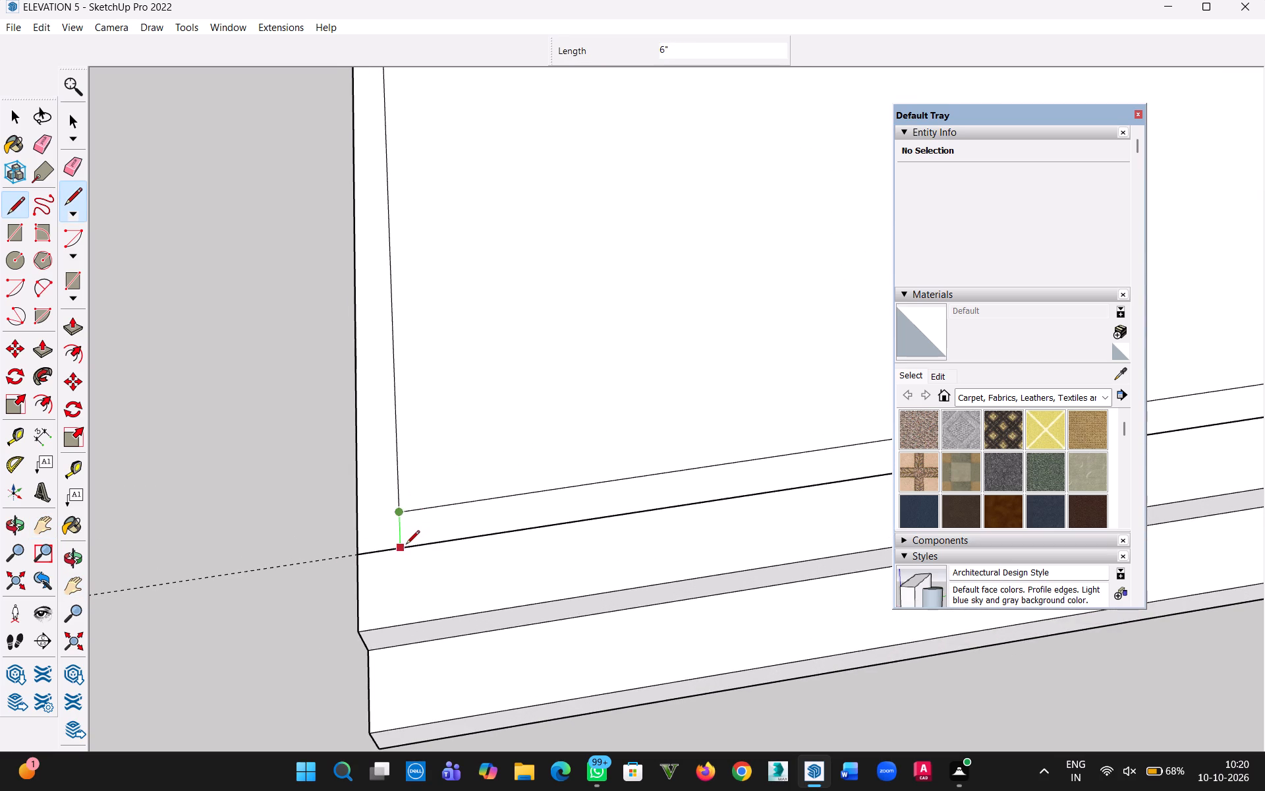
{"action": "left_click", "coordinate": [406, 545]}
{"action": "scroll", "coordinate": [407, 562], "scroll_direction": "down", "scroll_amount": 5}
Delete the 29' front edge of the inner outline so the wall strip is open at the front.
{"action": "left_click", "coordinate": [13, 117]}
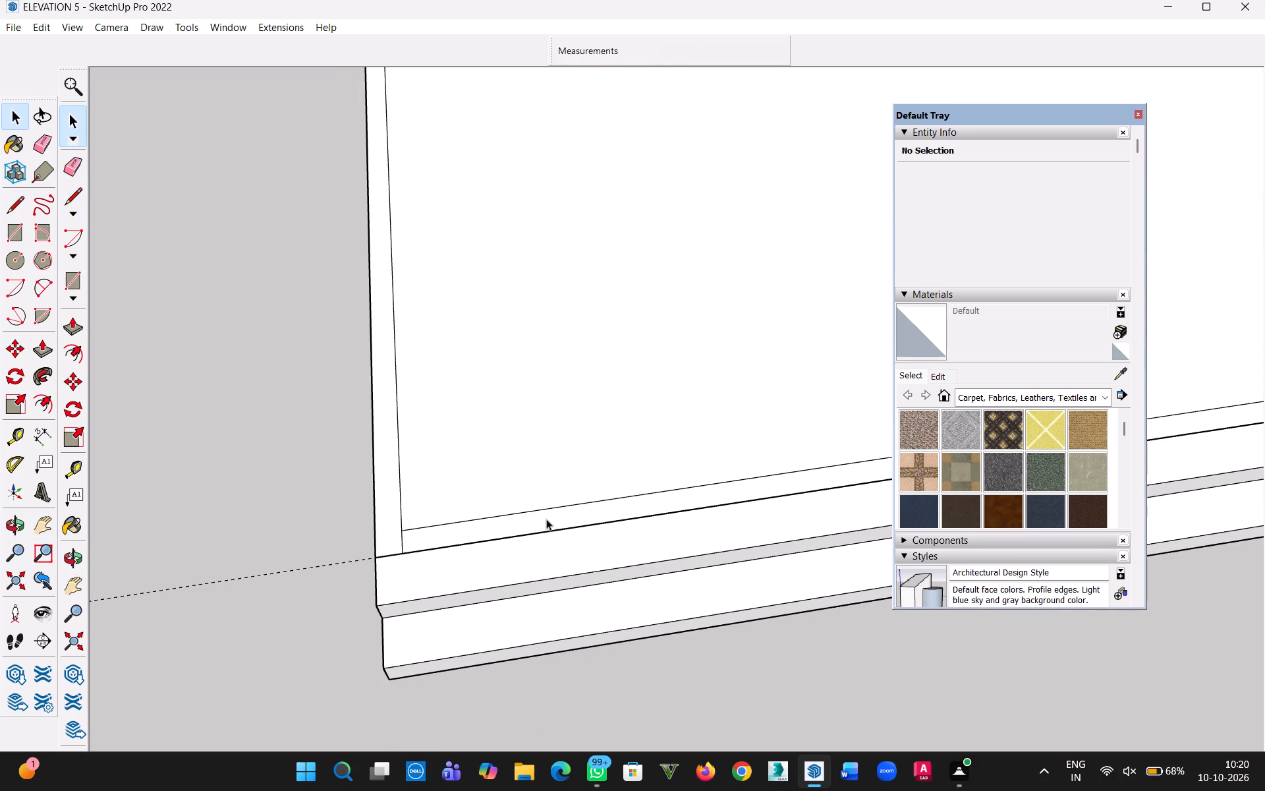
{"action": "left_click", "coordinate": [570, 504]}
{"action": "scroll", "coordinate": [571, 525], "scroll_direction": "down", "scroll_amount": 5}
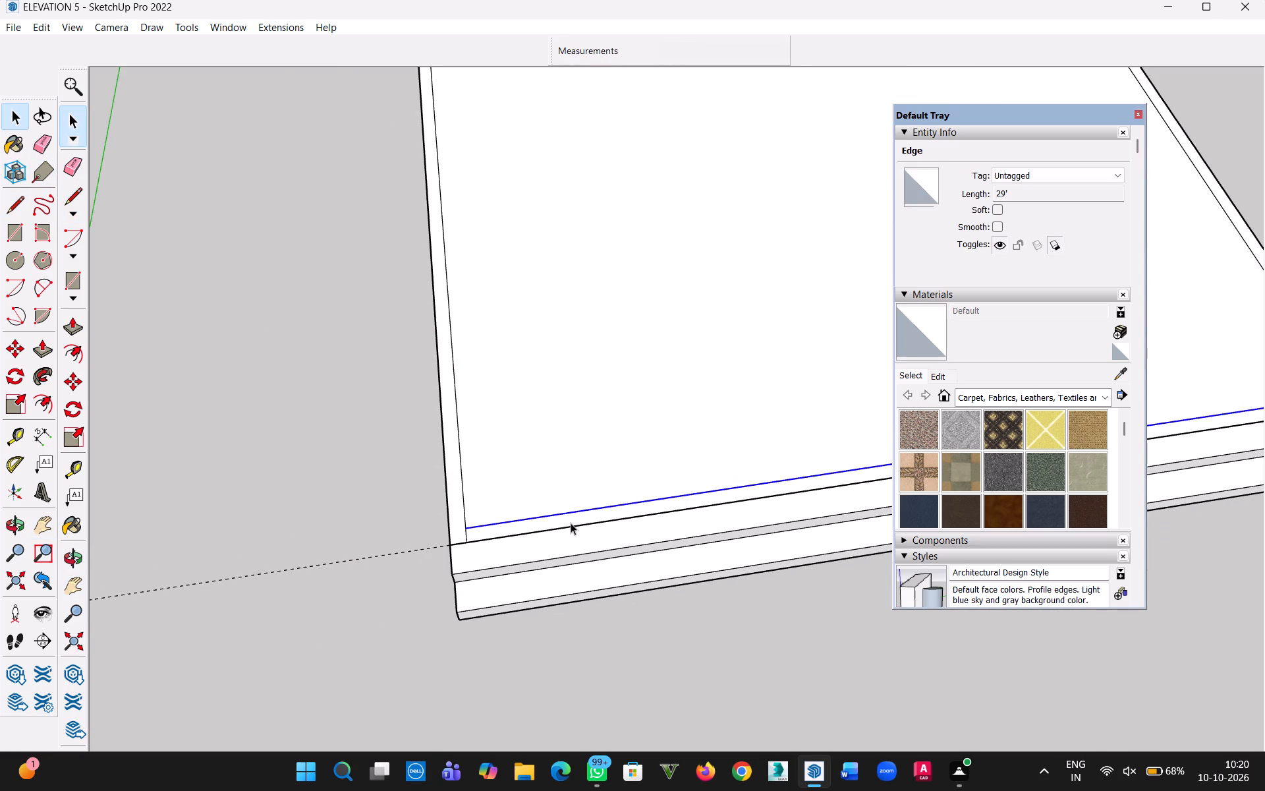
{"action": "key", "text": "Delete"}
Push/Pull the U-shaped 6" wall strip up 10' along the sides and back of the slab.
{"action": "scroll", "coordinate": [570, 521], "scroll_direction": "down", "scroll_amount": 12}
{"action": "key", "text": "h"}
{"action": "left_click_drag", "start_coordinate": [565, 519], "coordinate": [424, 544]}
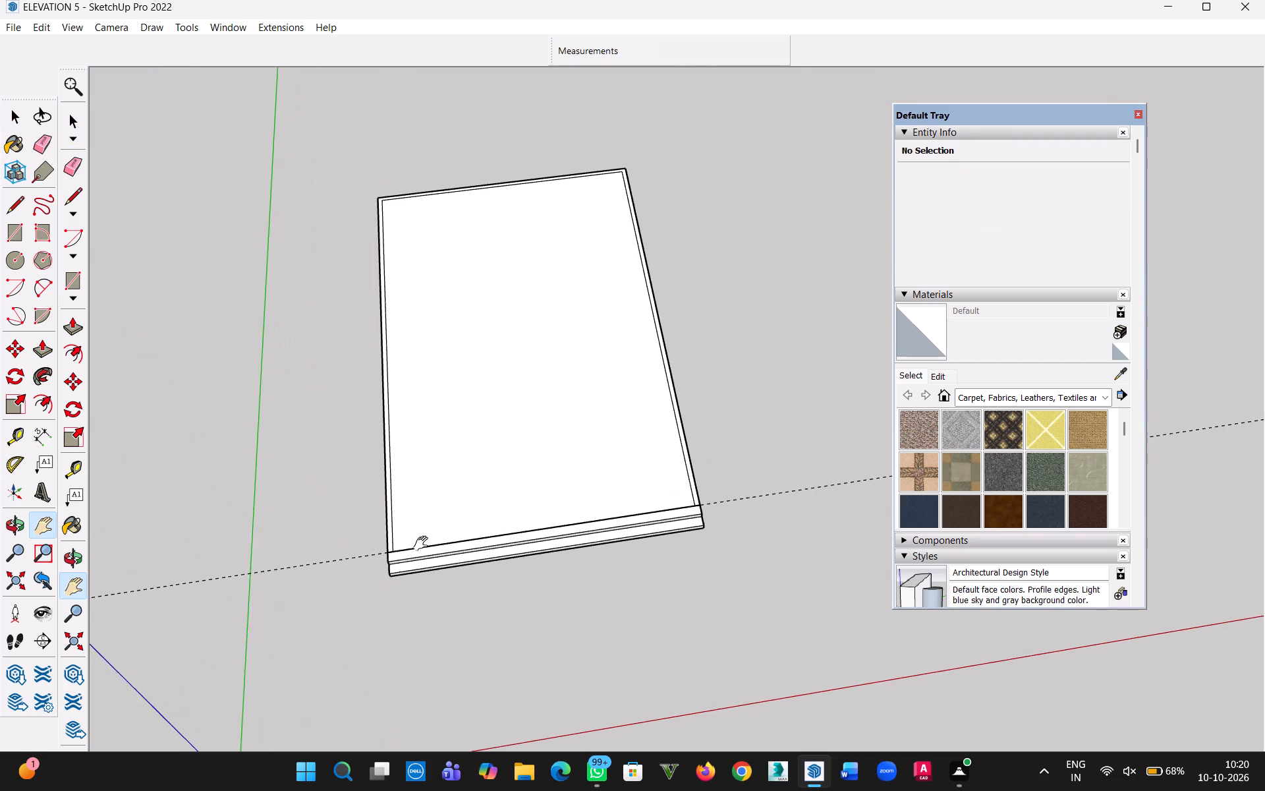
{"action": "left_click_drag", "start_coordinate": [424, 544], "coordinate": [422, 545]}
{"action": "scroll", "coordinate": [508, 509], "scroll_direction": "up", "scroll_amount": 5}
{"action": "key", "text": "Escape"}
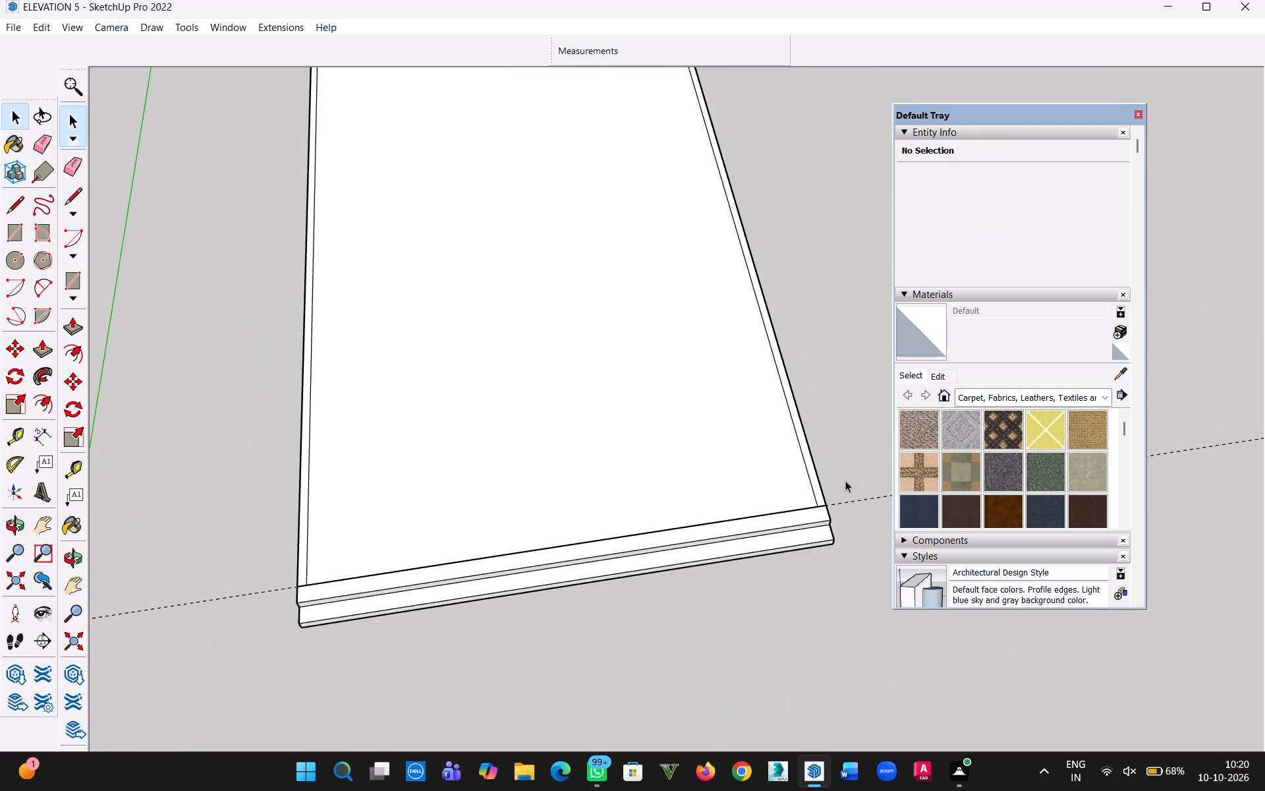
{"action": "key", "text": "p"}
{"action": "scroll", "coordinate": [824, 484], "scroll_direction": "up", "scroll_amount": 11}
{"action": "left_click", "coordinate": [813, 508]}
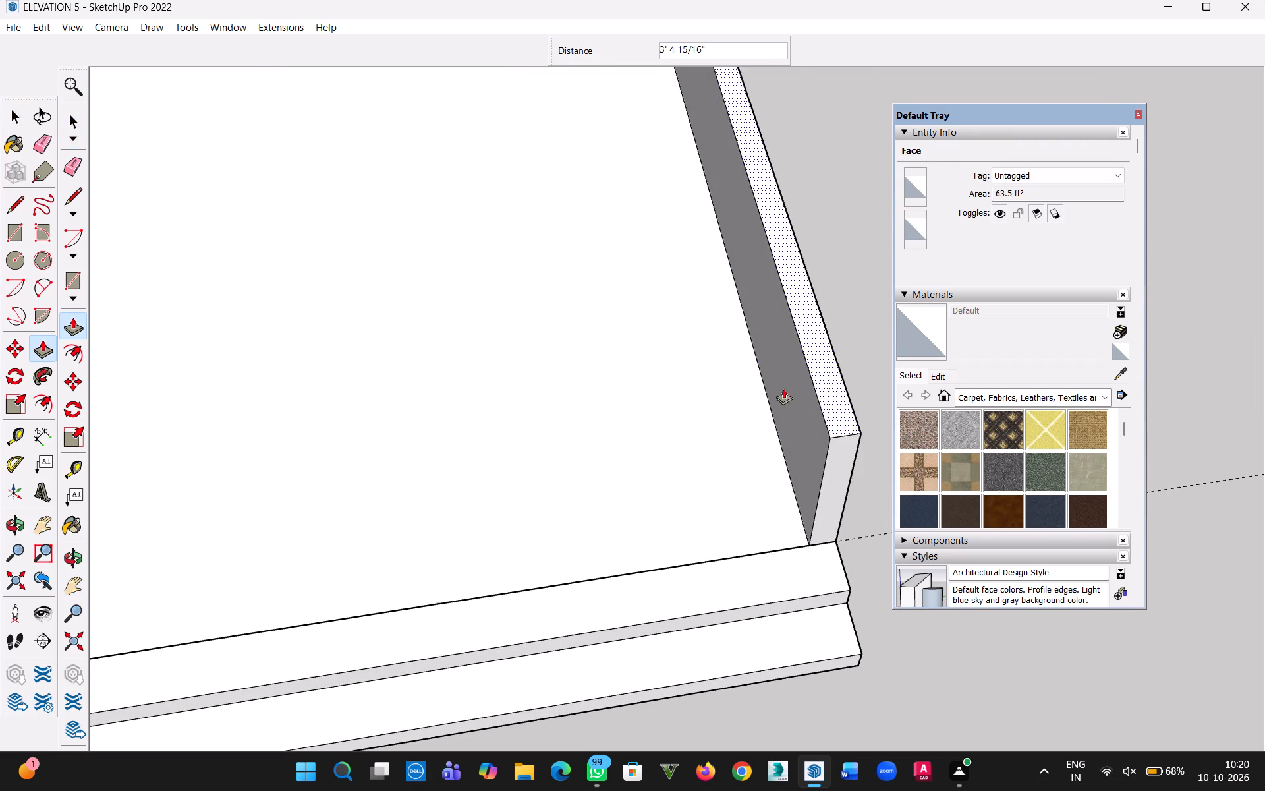
{"action": "type", "text": "10'"}
{"action": "key", "text": "Return"}
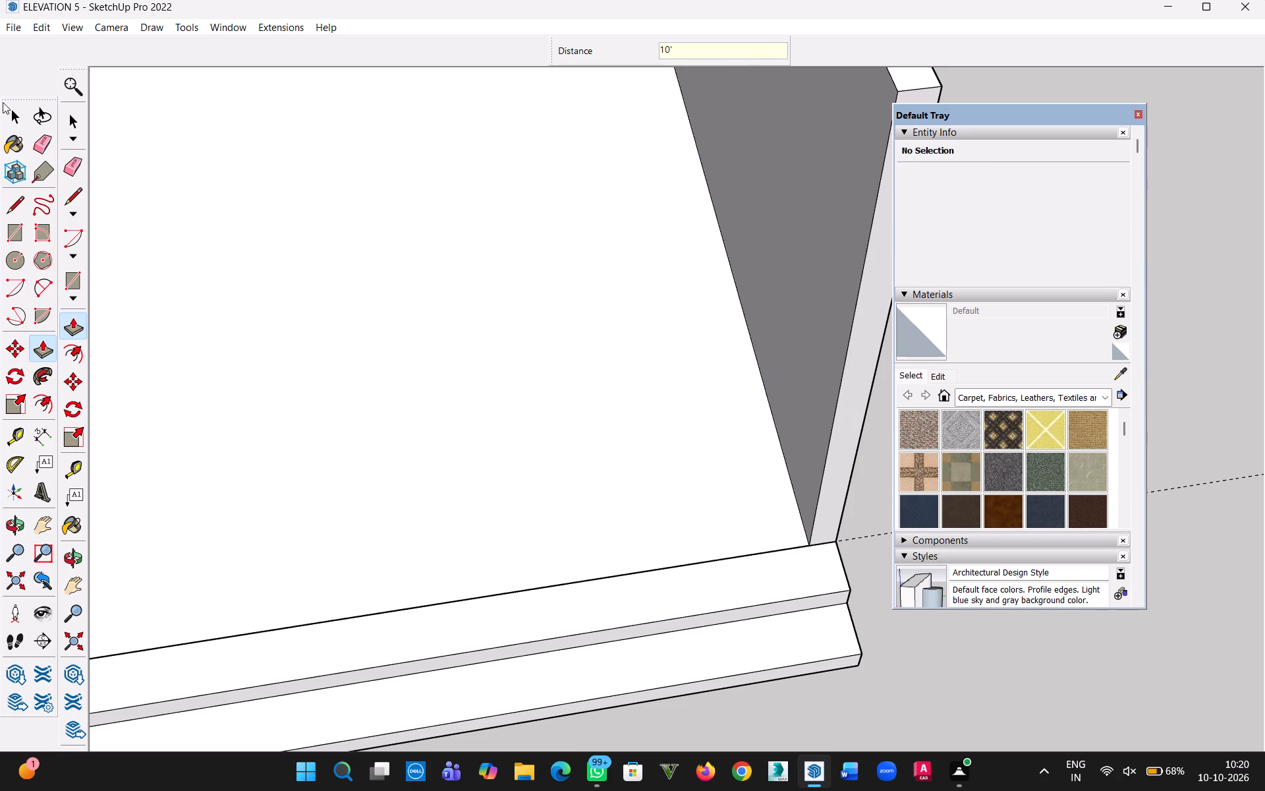
{"action": "left_click", "coordinate": [12, 114]}
{"action": "scroll", "coordinate": [248, 270], "scroll_direction": "down", "scroll_amount": 13}
{"action": "middle_click_drag", "start_coordinate": [343, 341], "coordinate": [264, 173]}
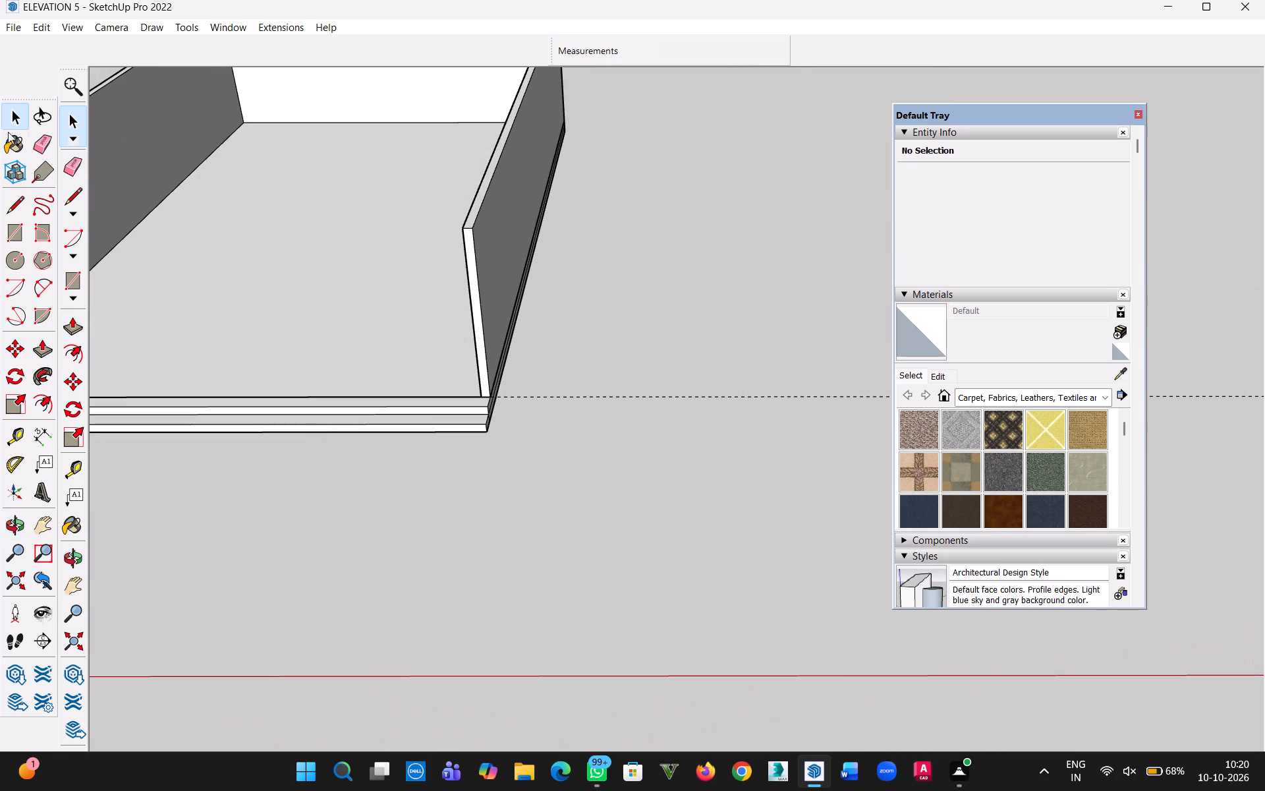
Group the connected wall and floor geometry into a single group.
{"action": "triple_click", "coordinate": [491, 249]}
{"action": "left_click", "coordinate": [491, 249]}
{"action": "right_click", "coordinate": [491, 249]}
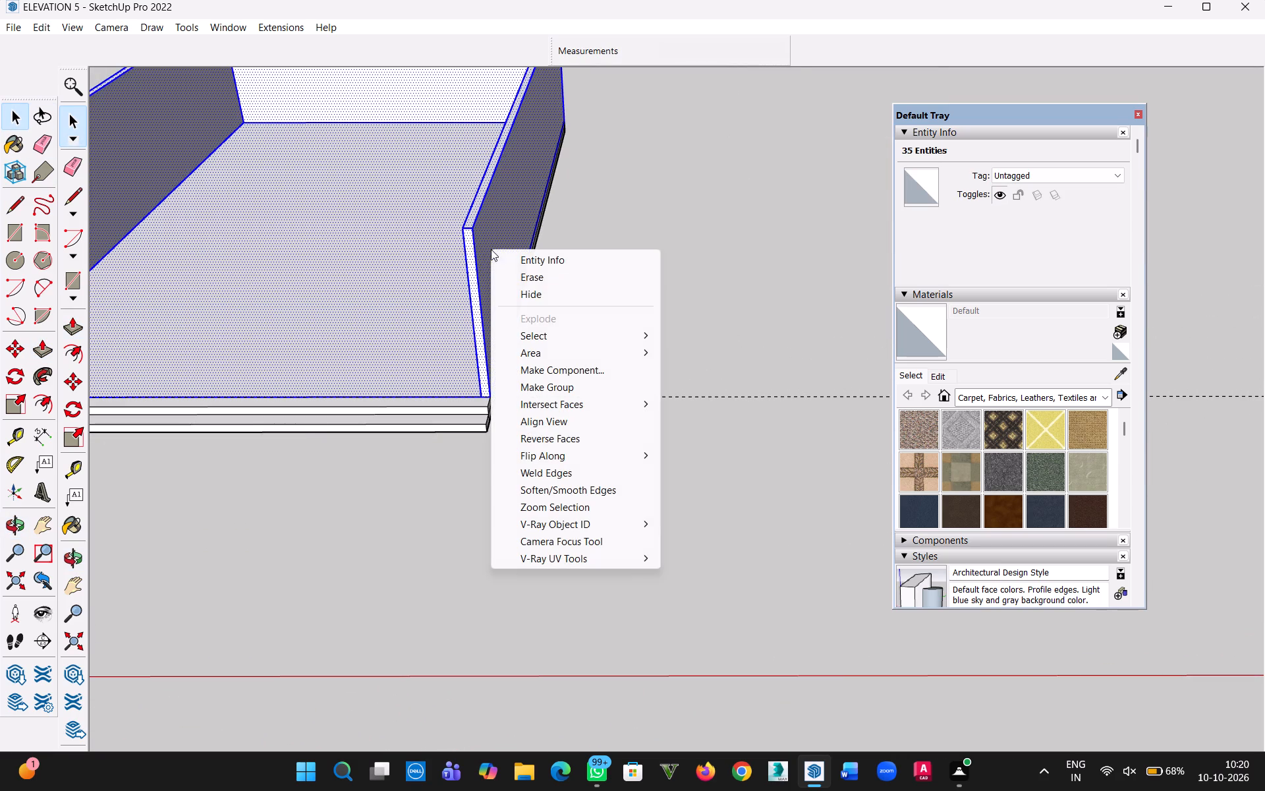
{"action": "left_click", "coordinate": [563, 387]}
{"action": "scroll", "coordinate": [401, 410], "scroll_direction": "down", "scroll_amount": 7}
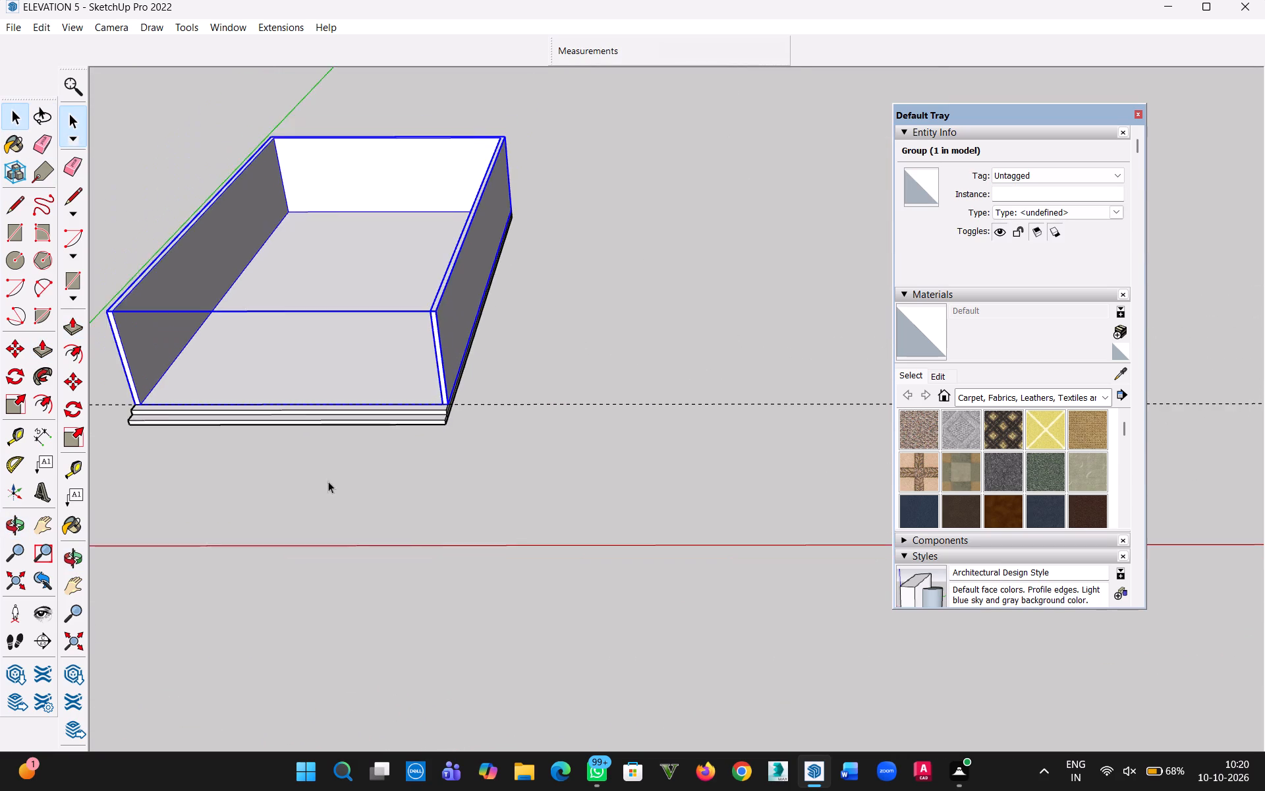
{"action": "middle_click_drag", "start_coordinate": [335, 481], "coordinate": [482, 411]}
{"action": "left_click", "coordinate": [219, 138]}
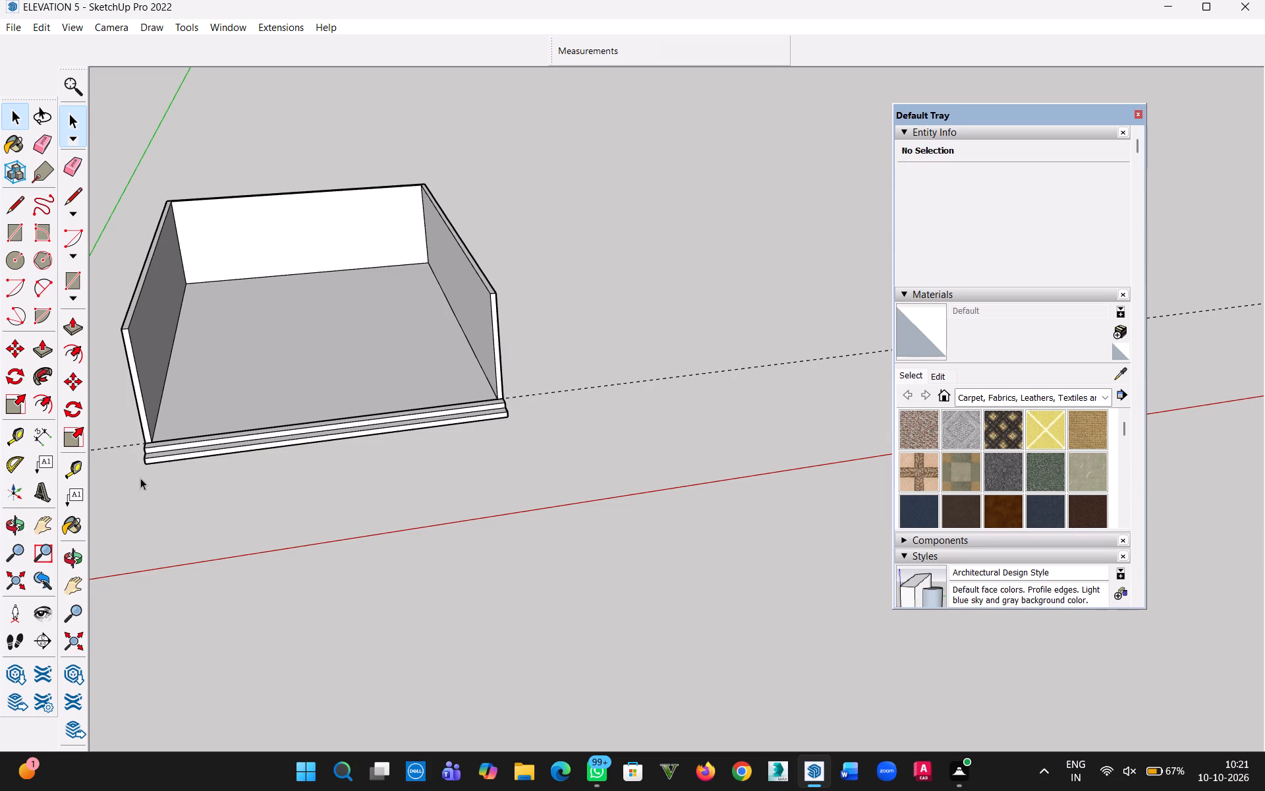
Draw a vertical 6" by 30' rotated rectangle standing on the outer top edge of the back wall.
{"action": "middle_click_drag", "start_coordinate": [229, 357], "coordinate": [233, 357]}
{"action": "middle_click_drag", "start_coordinate": [233, 357], "coordinate": [240, 514]}
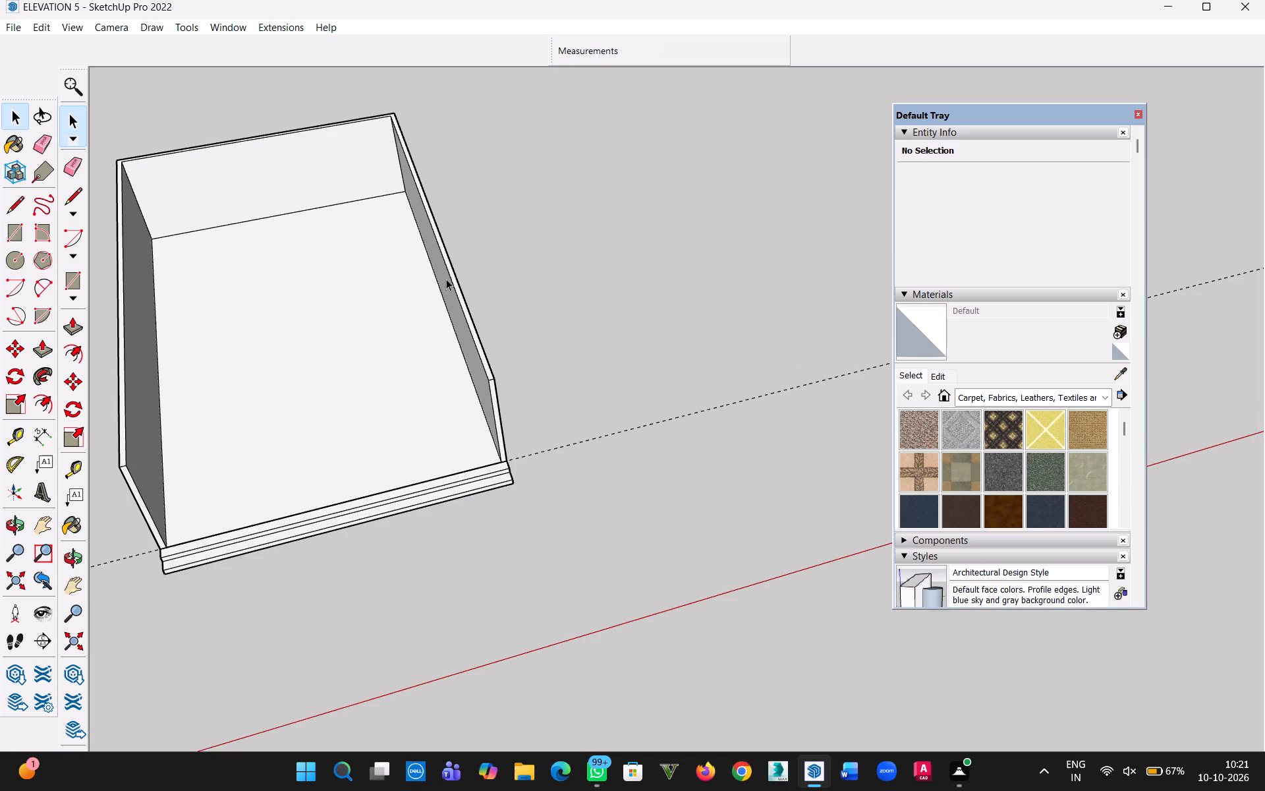
{"action": "middle_click_drag", "start_coordinate": [505, 341], "coordinate": [316, 378]}
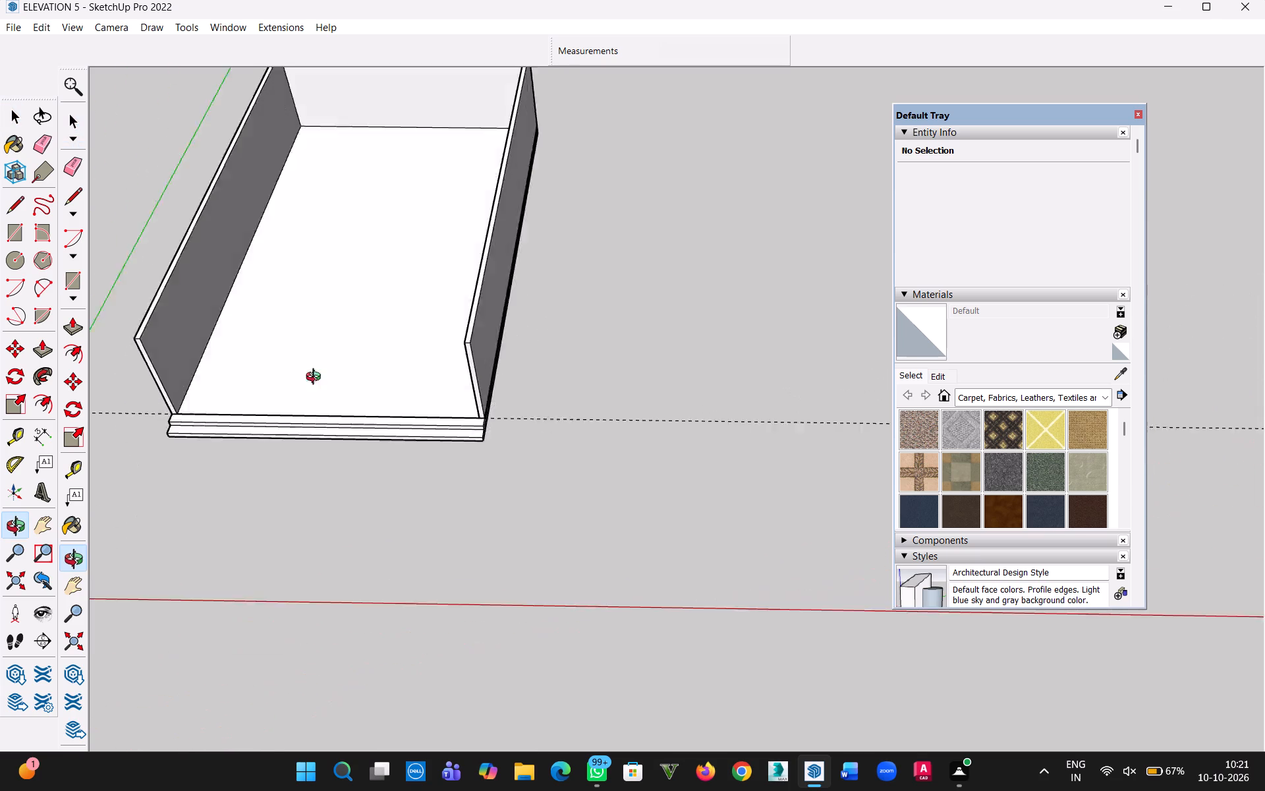
{"action": "middle_click_drag", "start_coordinate": [316, 378], "coordinate": [152, 407]}
{"action": "key", "text": "h"}
{"action": "left_click_drag", "start_coordinate": [279, 320], "coordinate": [271, 612]}
{"action": "middle_click_drag", "start_coordinate": [492, 510], "coordinate": [112, 392]}
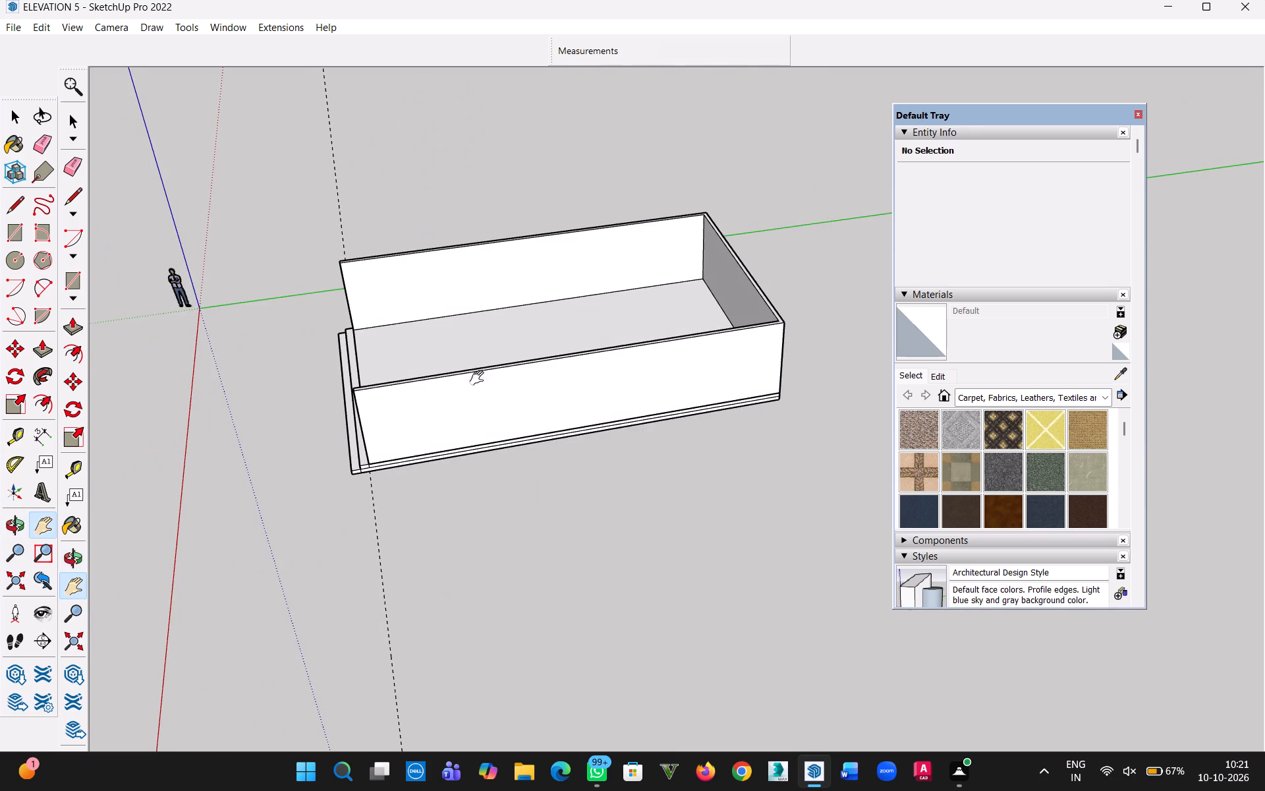
{"action": "key", "text": "h"}
{"action": "left_click_drag", "start_coordinate": [592, 376], "coordinate": [334, 506]}
{"action": "middle_click_drag", "start_coordinate": [333, 505], "coordinate": [333, 505]}
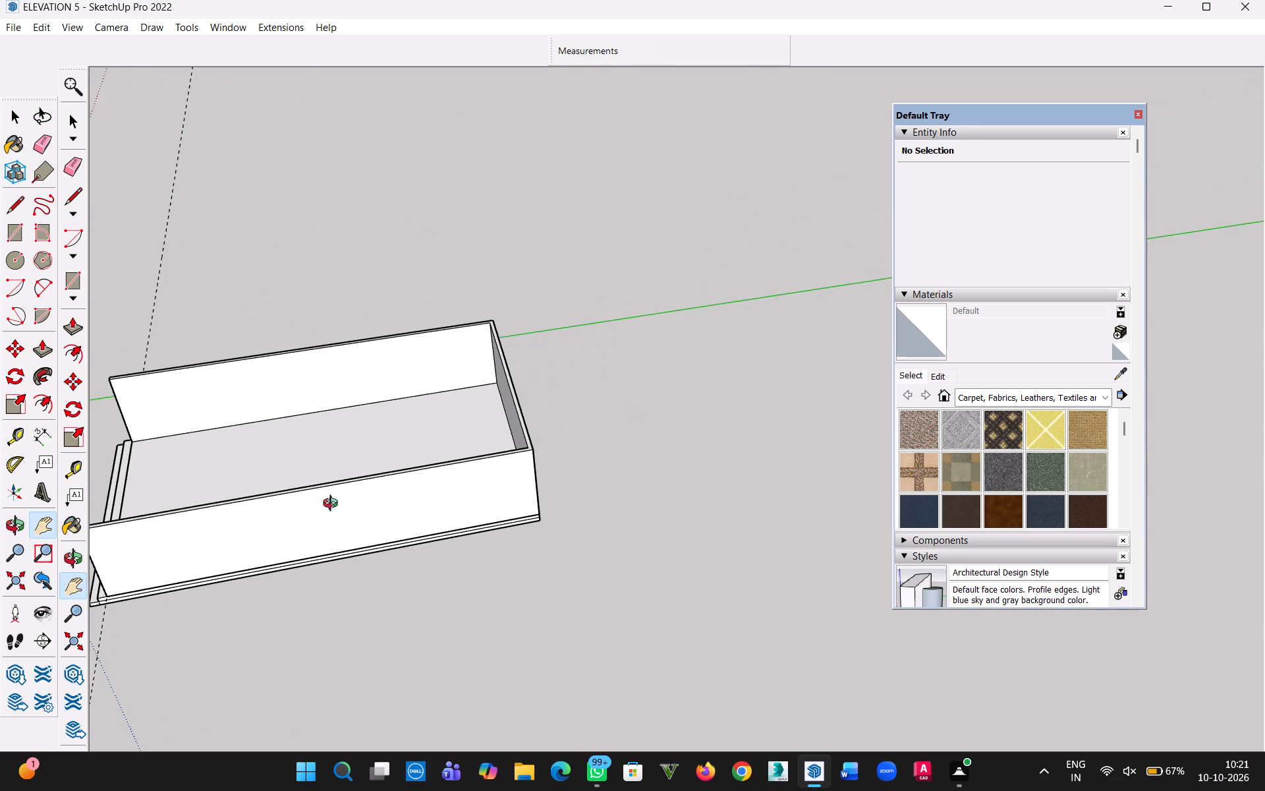
{"action": "middle_click_drag", "start_coordinate": [333, 505], "coordinate": [393, 521]}
{"action": "scroll", "coordinate": [559, 361], "scroll_direction": "up", "scroll_amount": 4}
{"action": "scroll", "coordinate": [501, 388], "scroll_direction": "down", "scroll_amount": 3}
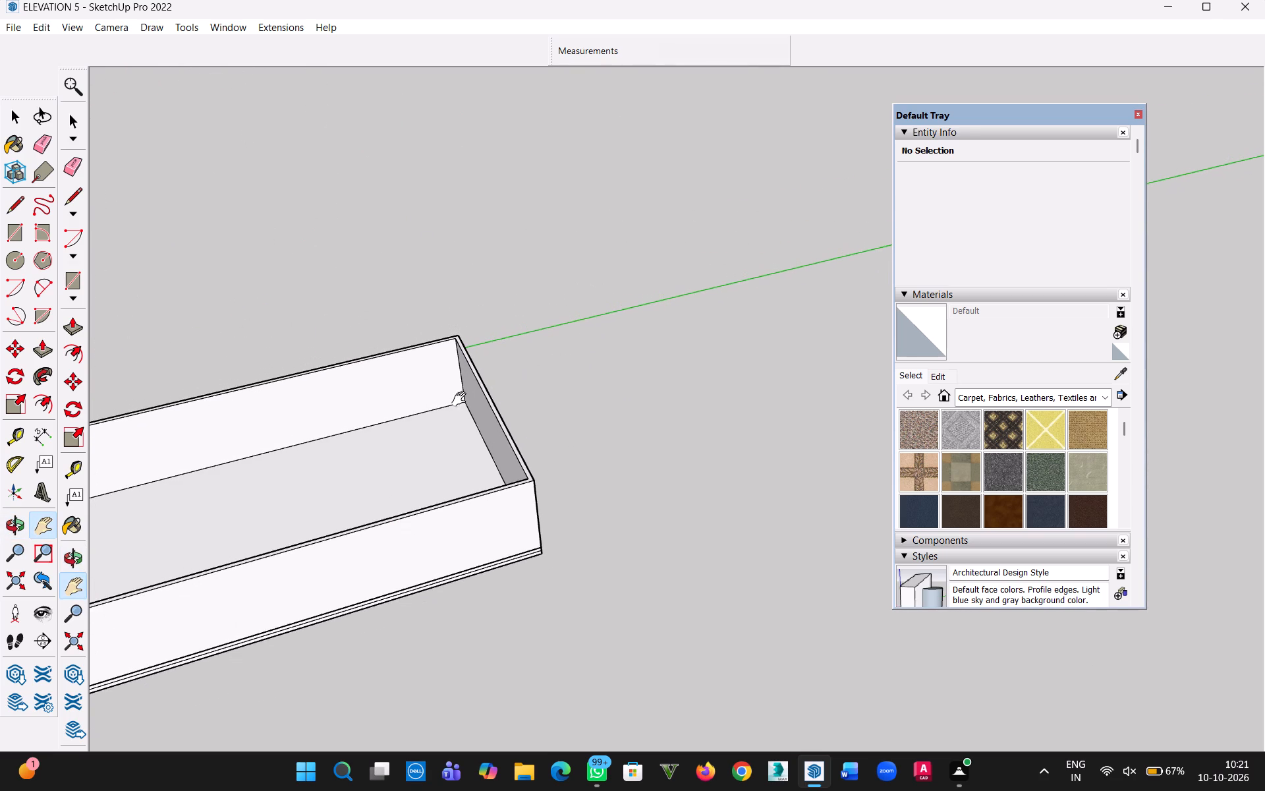
{"action": "scroll", "coordinate": [439, 408], "scroll_direction": "up", "scroll_amount": 4}
{"action": "scroll", "coordinate": [510, 442], "scroll_direction": "up", "scroll_amount": 2}
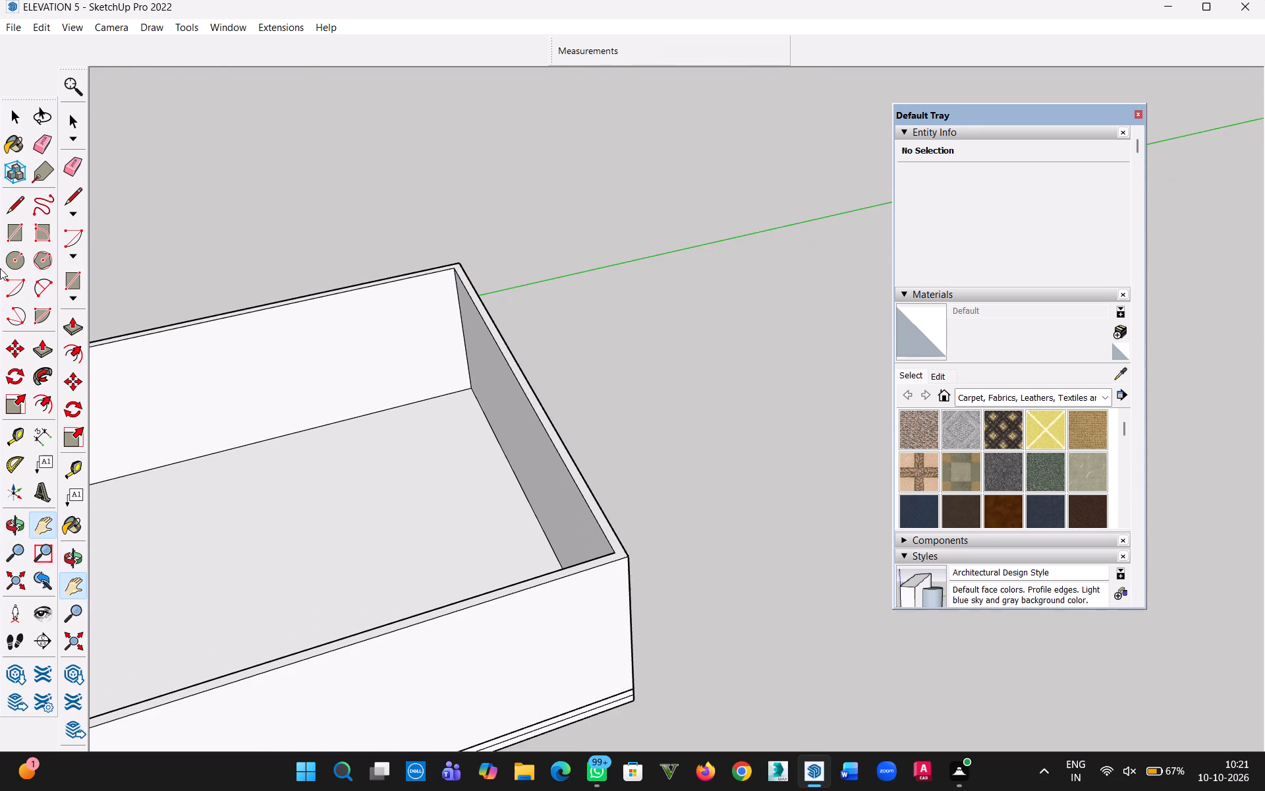
{"action": "left_click", "coordinate": [53, 237]}
{"action": "scroll", "coordinate": [475, 266], "scroll_direction": "up", "scroll_amount": 5}
{"action": "left_click", "coordinate": [455, 264]}
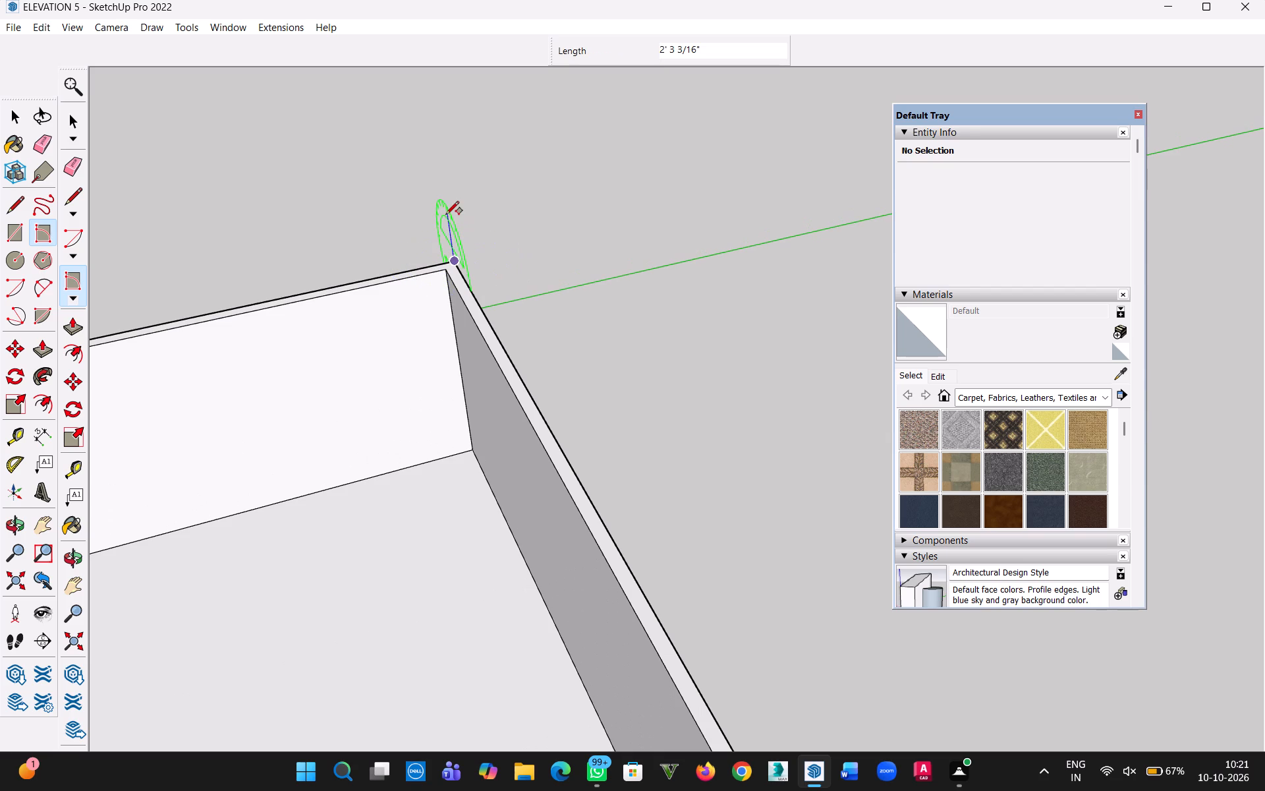
{"action": "key", "text": "6"}
{"action": "key", "text": "shift+quotedbl"}
{"action": "key", "text": "Return"}
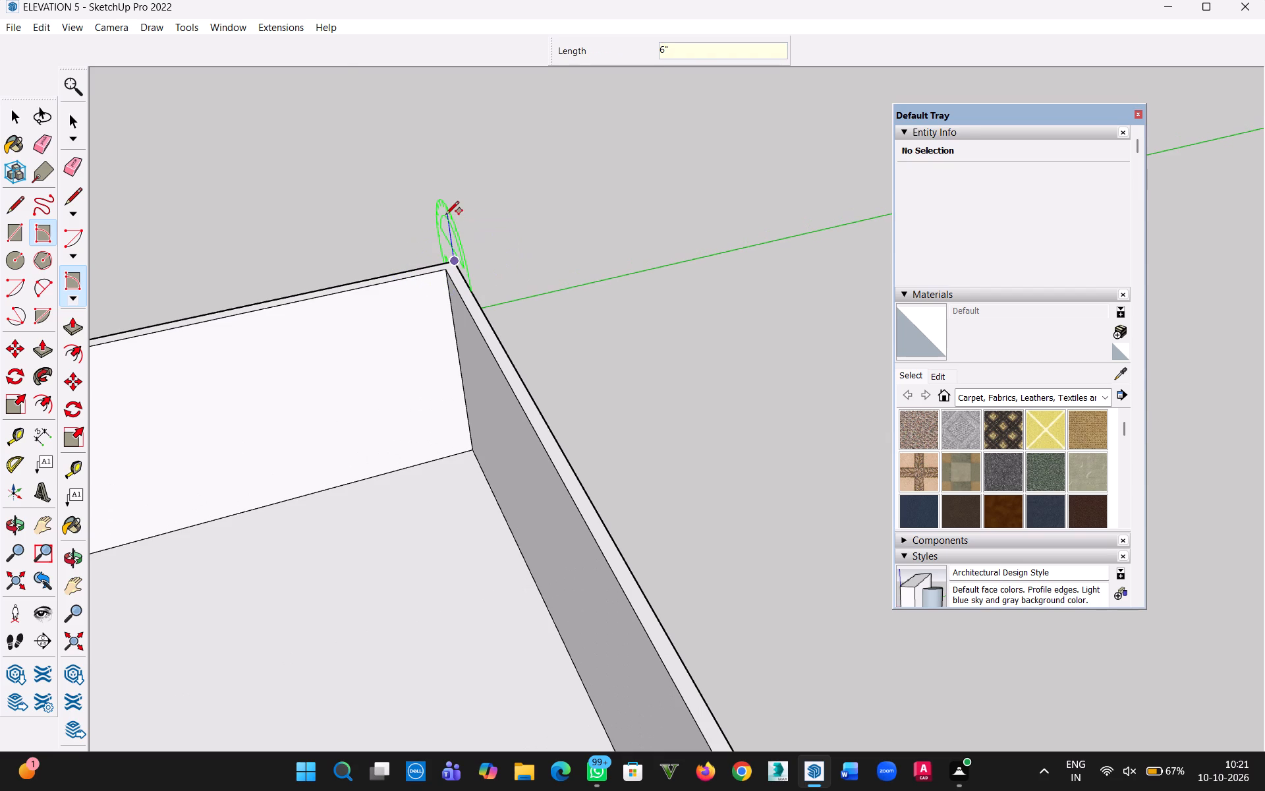
{"action": "key", "text": "h"}
{"action": "left_click_drag", "start_coordinate": [650, 535], "coordinate": [474, 126]}
{"action": "key", "text": "Escape"}
{"action": "scroll", "coordinate": [592, 380], "scroll_direction": "up", "scroll_amount": 10}
{"action": "scroll", "coordinate": [559, 375], "scroll_direction": "down", "scroll_amount": 3}
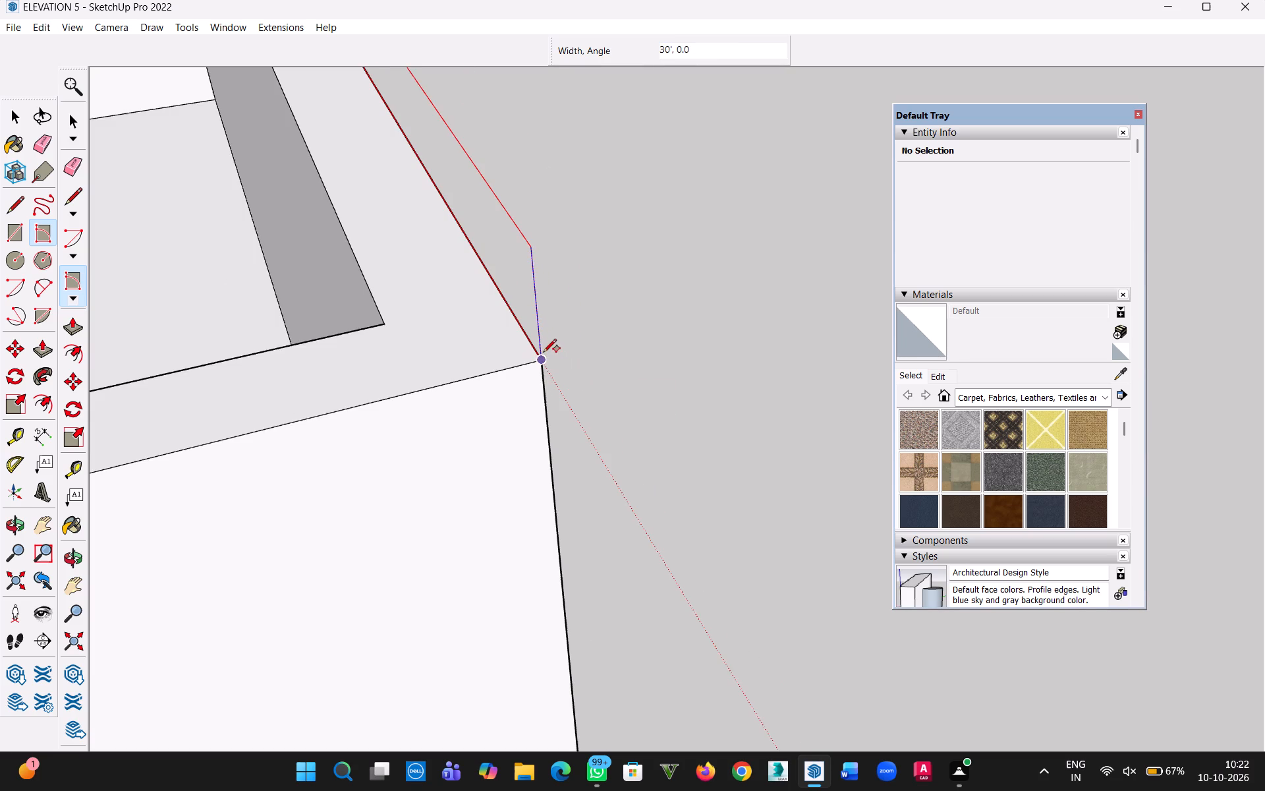
{"action": "left_click", "coordinate": [542, 351]}
{"action": "left_click", "coordinate": [10, 121]}
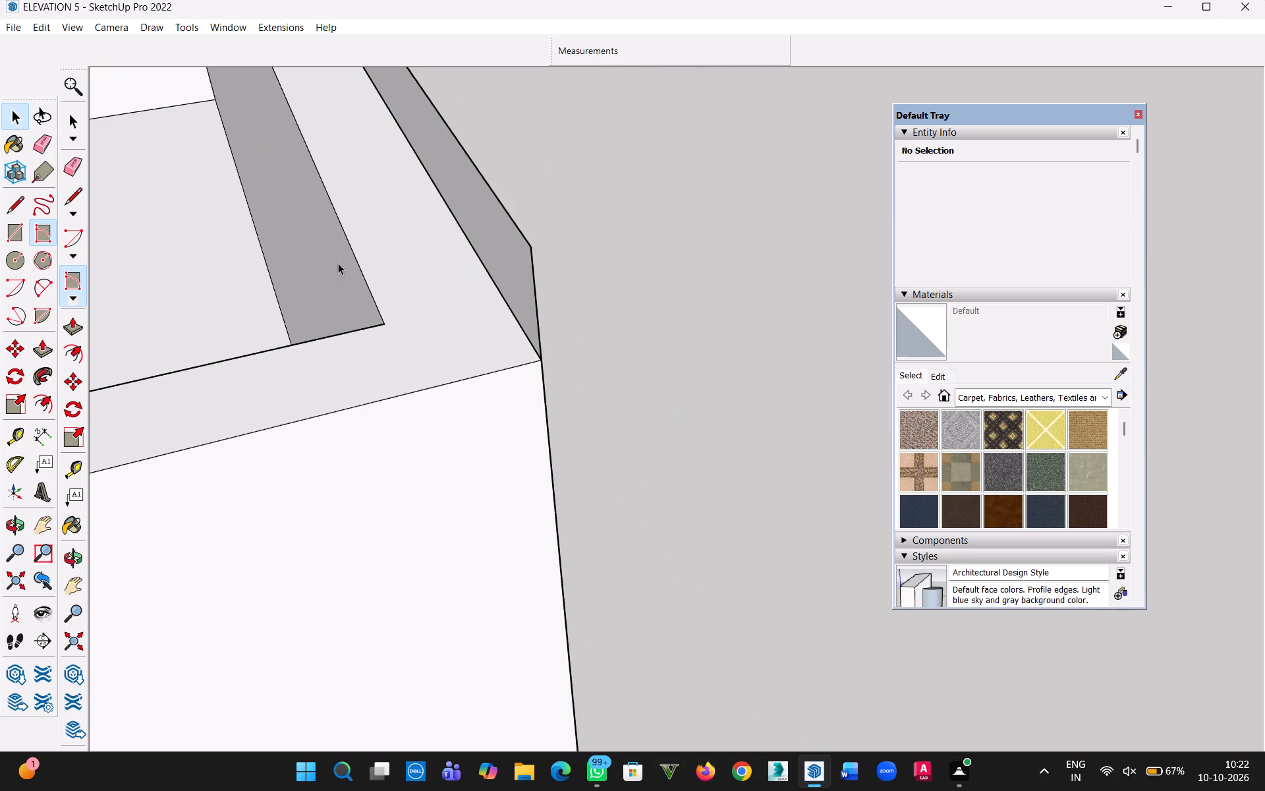
Push/Pull the 6" high rectangle 49' across the wall tops to the front ends of the side walls as a roof slab.
{"action": "middle_click_drag", "start_coordinate": [500, 298], "coordinate": [351, 352]}
{"action": "scroll", "coordinate": [355, 349], "scroll_direction": "down", "scroll_amount": 5}
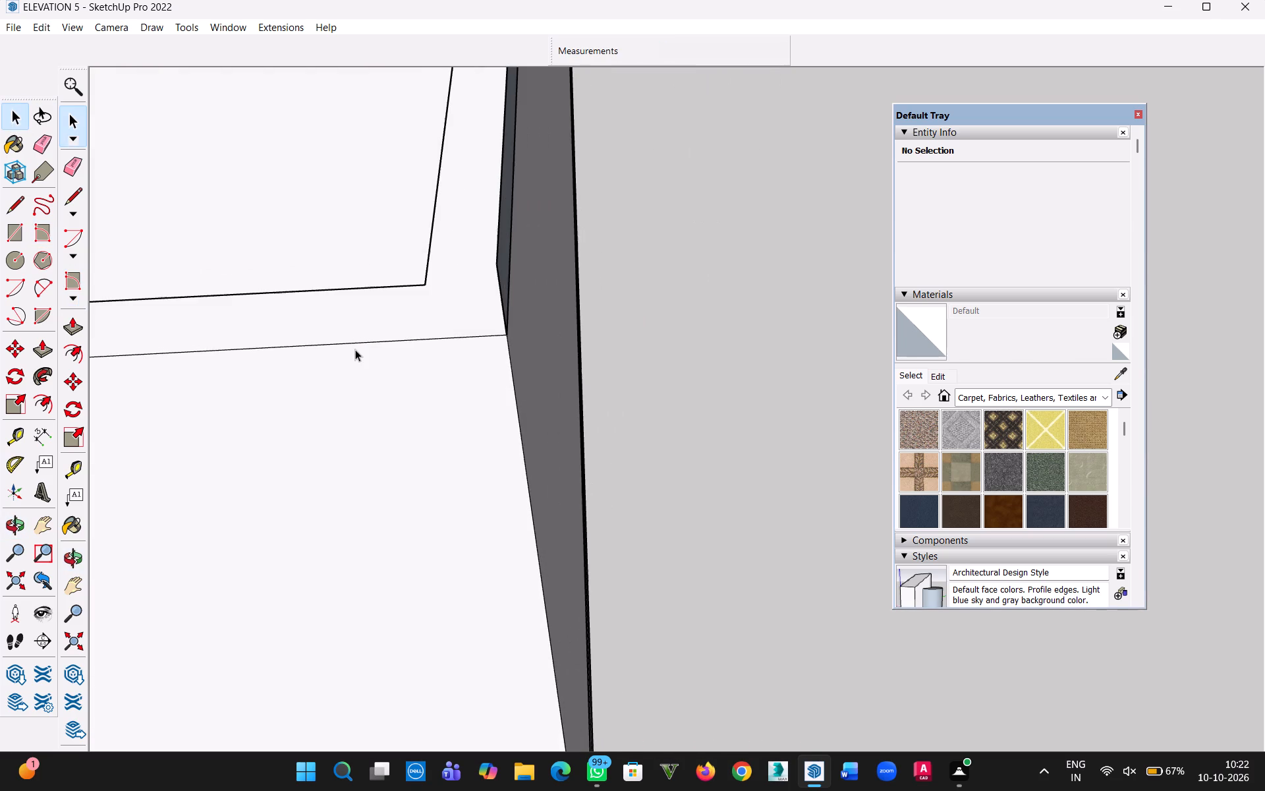
{"action": "middle_click_drag", "start_coordinate": [366, 348], "coordinate": [475, 351]}
{"action": "key", "text": "p"}
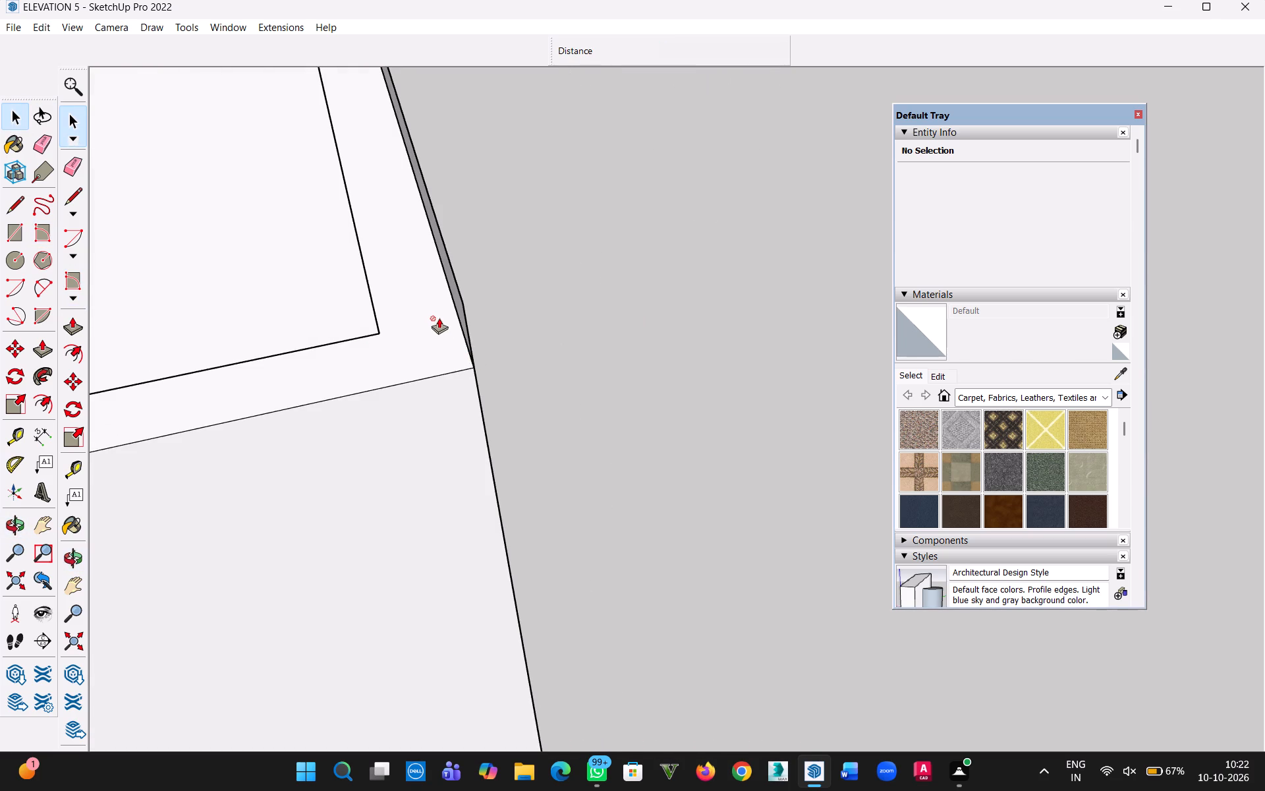
{"action": "middle_click_drag", "start_coordinate": [424, 320], "coordinate": [590, 284]}
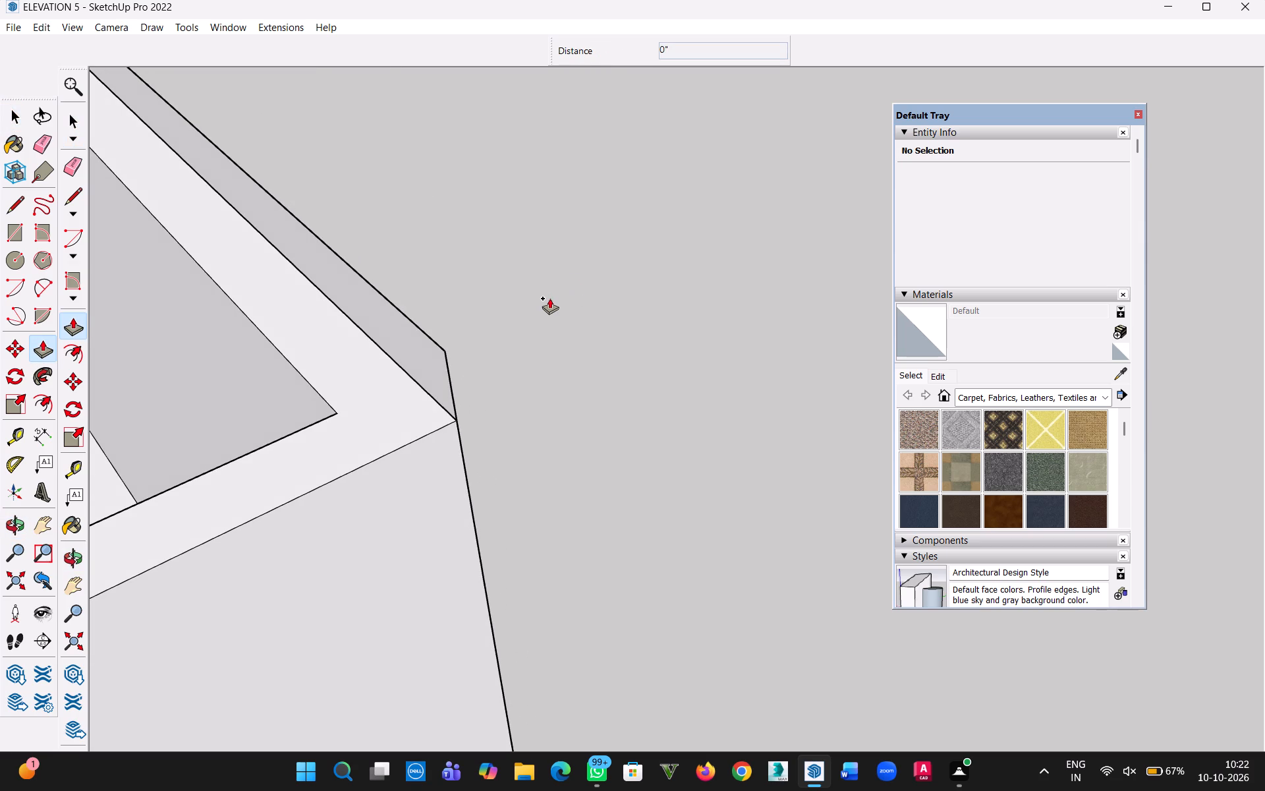
{"action": "left_click", "coordinate": [414, 349]}
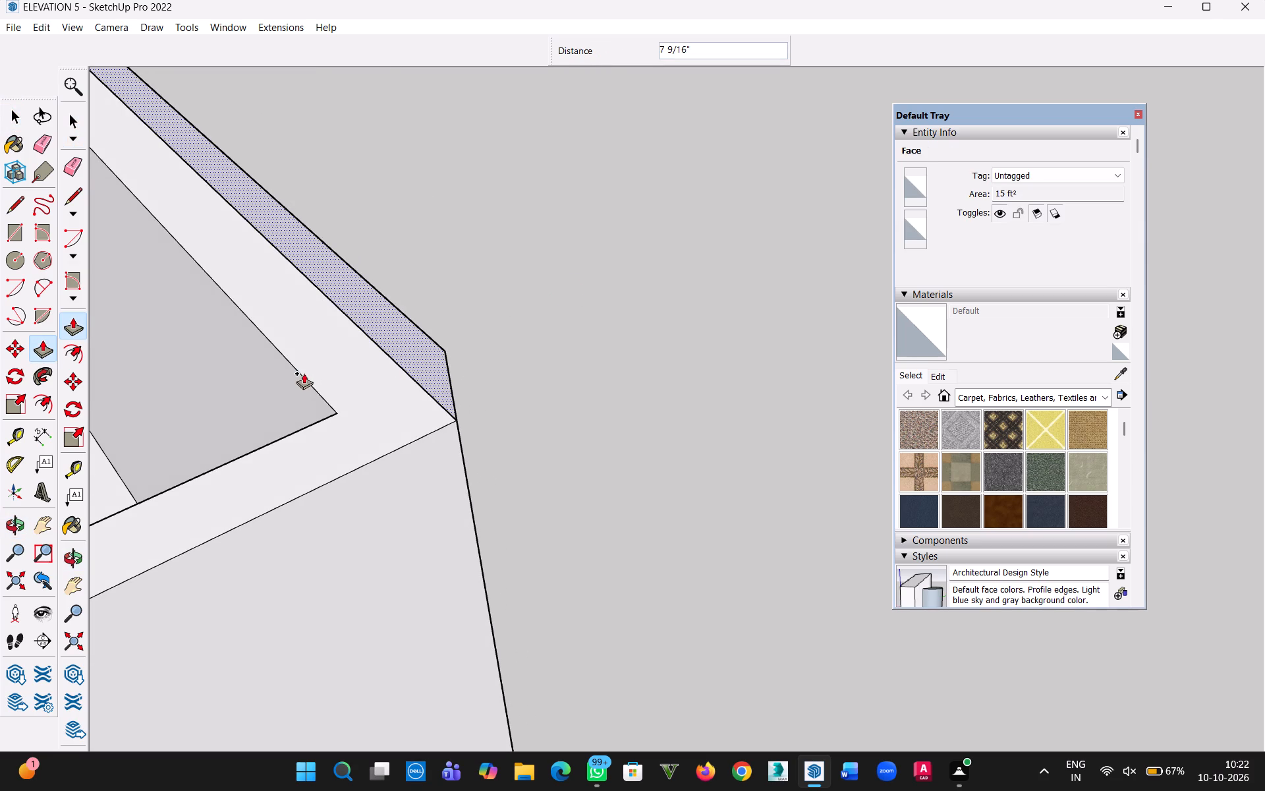
{"action": "scroll", "coordinate": [304, 373], "scroll_direction": "down", "scroll_amount": 4}
{"action": "middle_click_drag", "start_coordinate": [305, 386], "coordinate": [71, 393]}
{"action": "scroll", "coordinate": [316, 332], "scroll_direction": "down", "scroll_amount": 3}
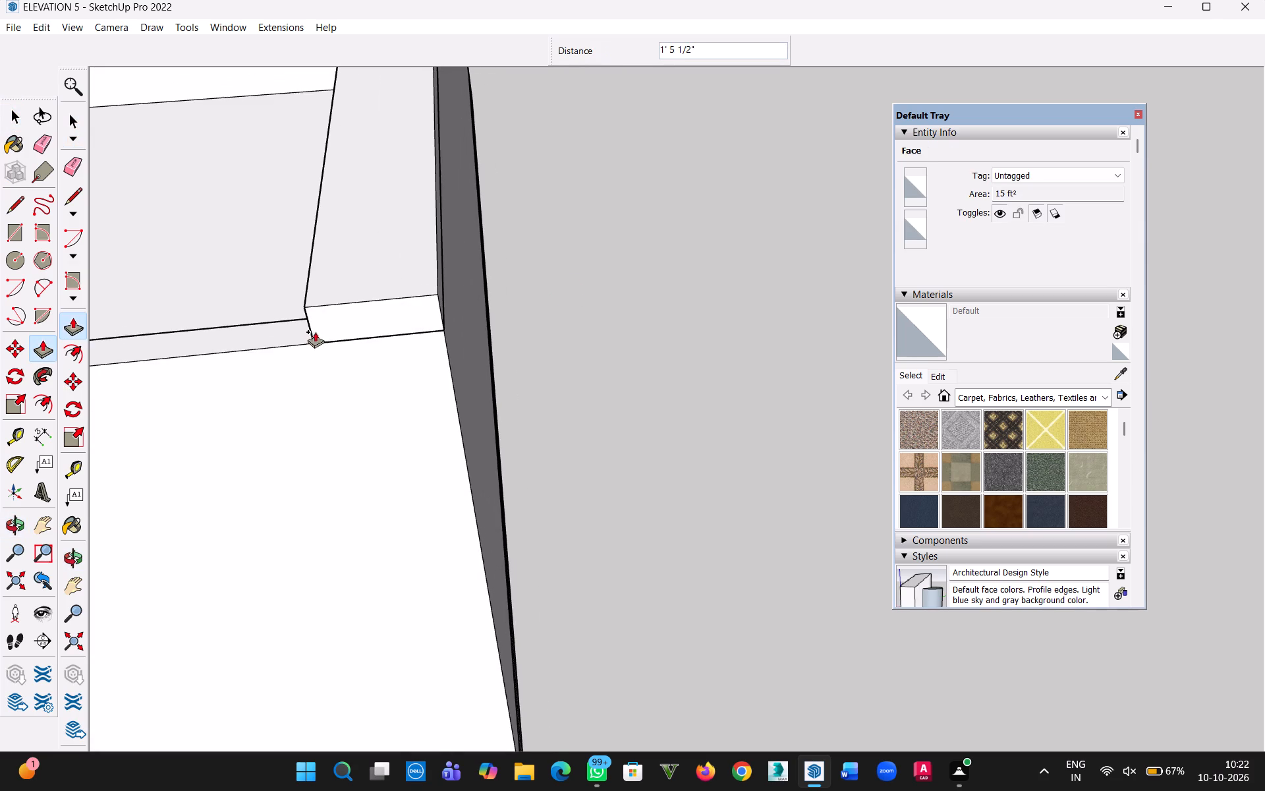
{"action": "middle_click_drag", "start_coordinate": [314, 332], "coordinate": [178, 326]}
{"action": "key", "text": "h"}
{"action": "left_click_drag", "start_coordinate": [243, 307], "coordinate": [626, 519]}
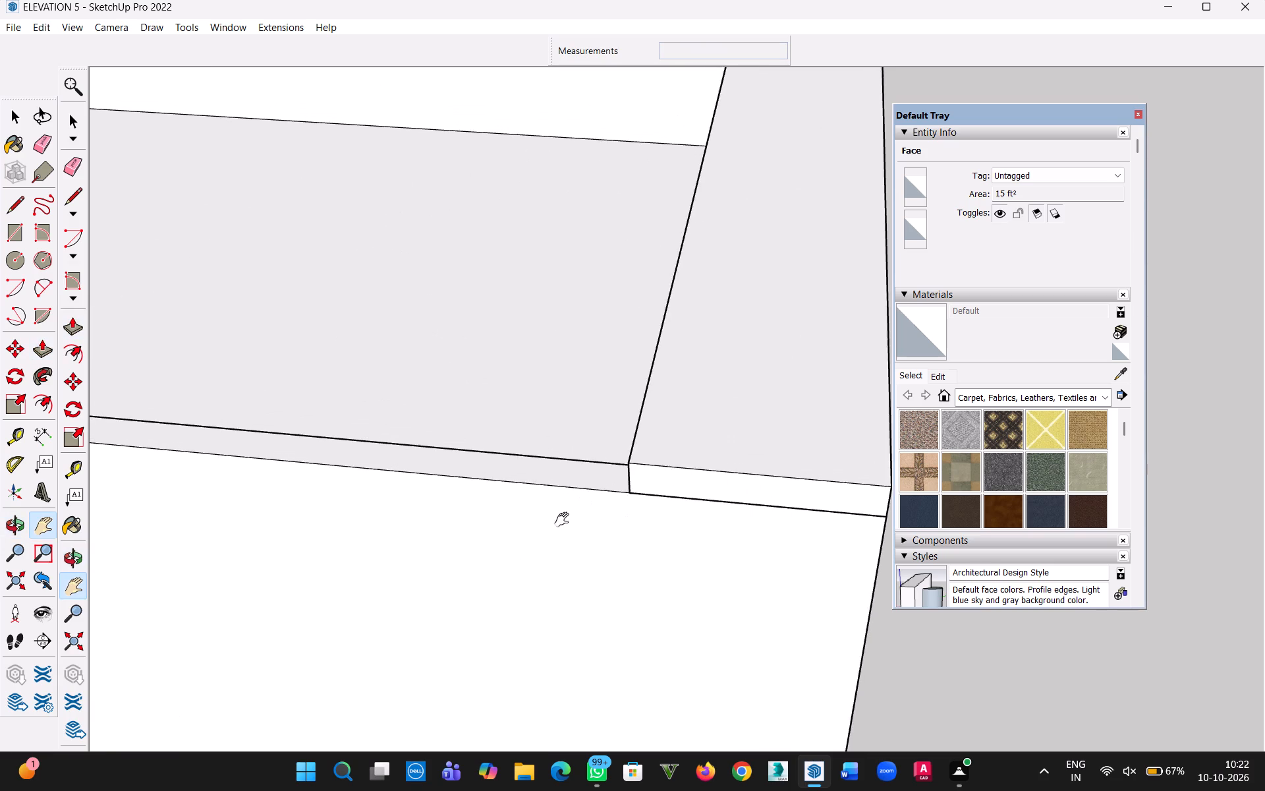
{"action": "scroll", "coordinate": [385, 465], "scroll_direction": "down", "scroll_amount": 10}
{"action": "middle_click_drag", "start_coordinate": [327, 450], "coordinate": [484, 488]}
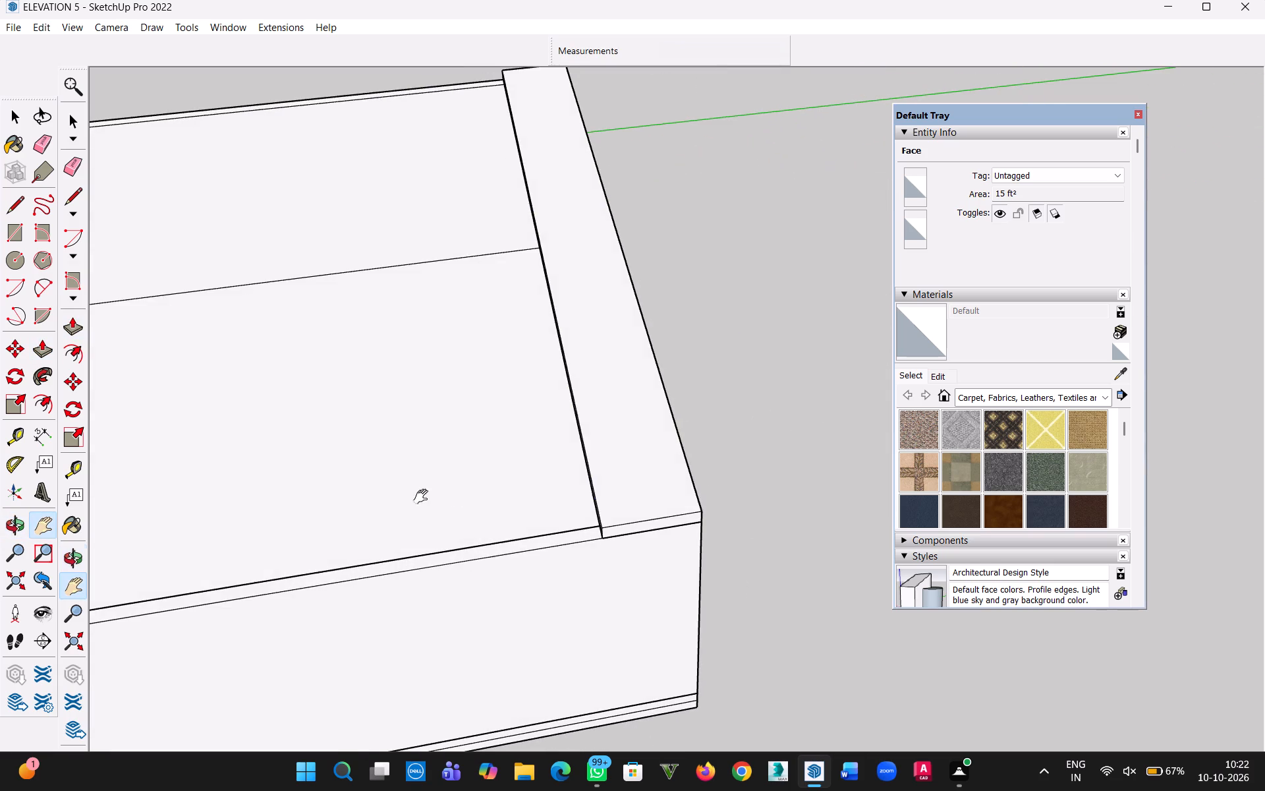
{"action": "left_click_drag", "start_coordinate": [387, 494], "coordinate": [745, 355]}
{"action": "scroll", "coordinate": [485, 415], "scroll_direction": "down", "scroll_amount": 5}
{"action": "left_click_drag", "start_coordinate": [425, 411], "coordinate": [653, 366]}
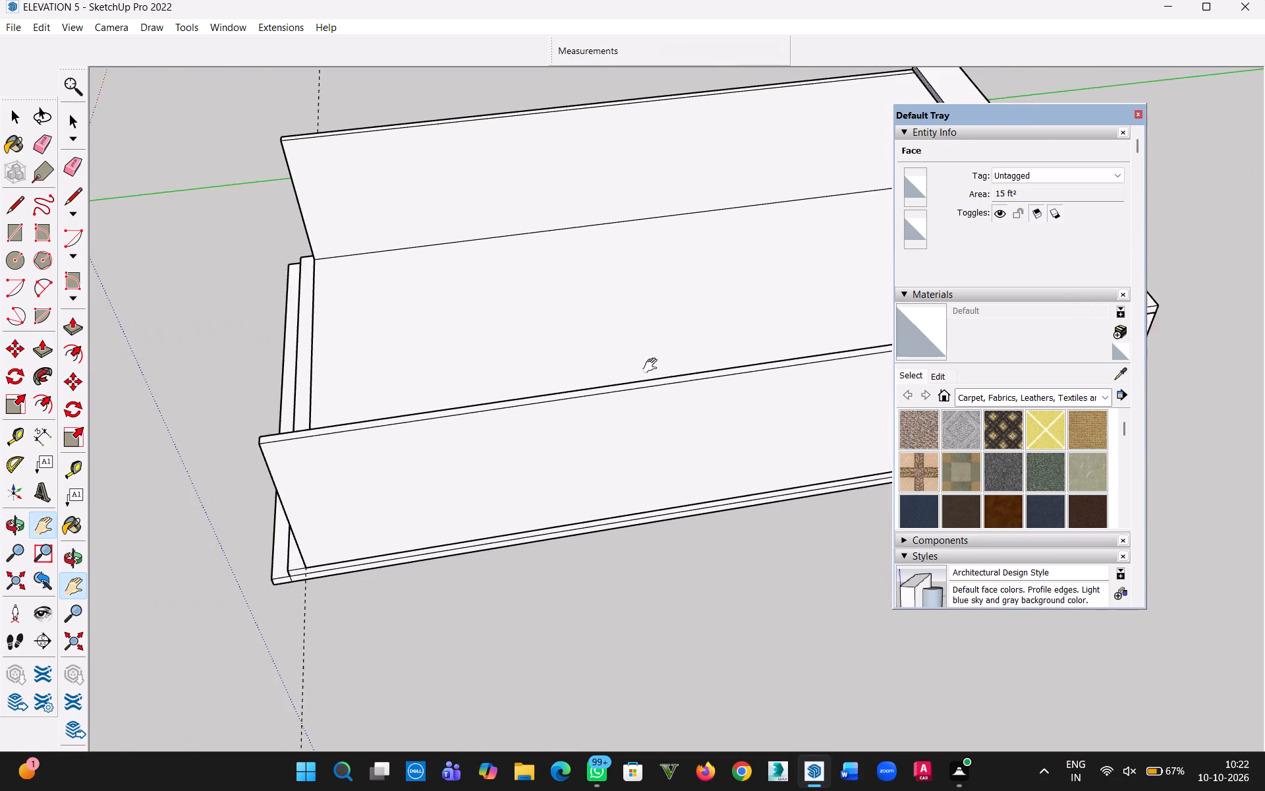
{"action": "left_click_drag", "start_coordinate": [653, 366], "coordinate": [668, 392]}
{"action": "middle_click_drag", "start_coordinate": [437, 440], "coordinate": [534, 448]}
{"action": "left_click_drag", "start_coordinate": [567, 419], "coordinate": [270, 489]}
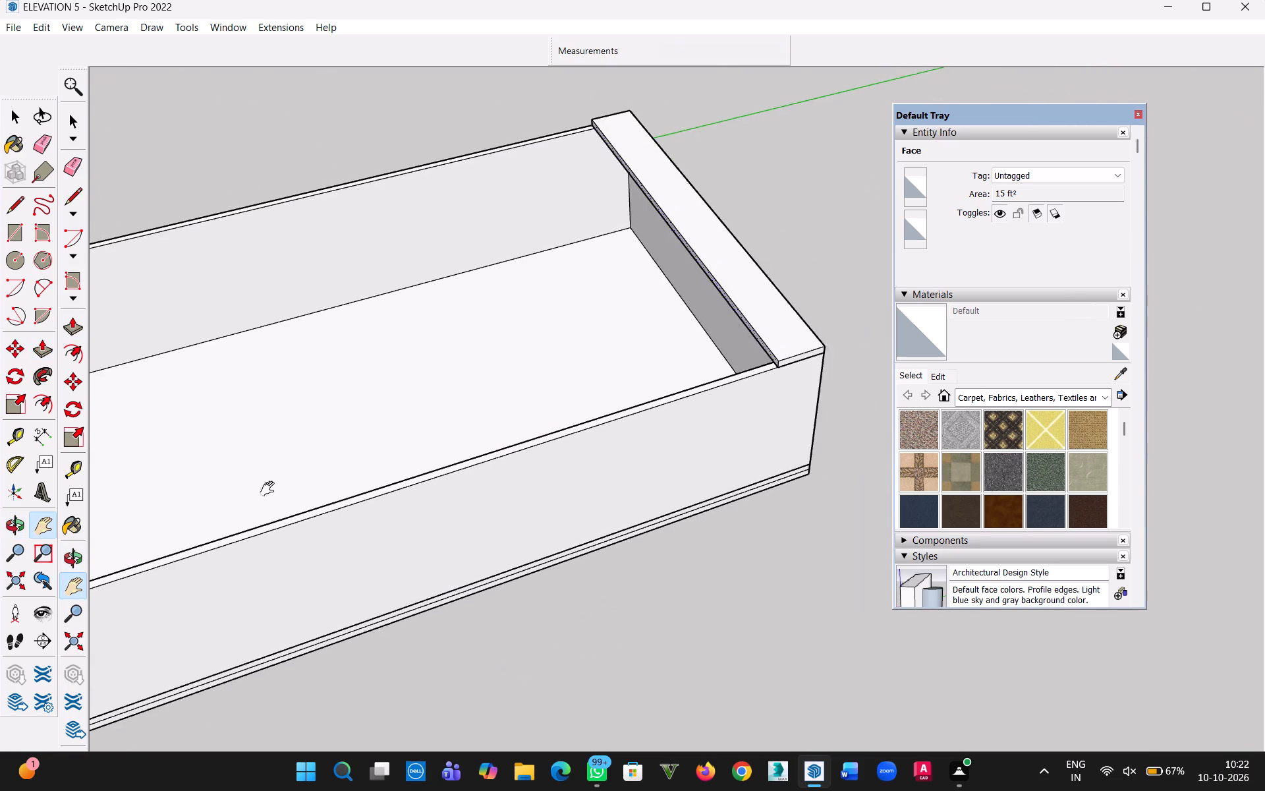
{"action": "left_click_drag", "start_coordinate": [270, 489], "coordinate": [384, 465]}
{"action": "scroll", "coordinate": [384, 465], "scroll_direction": "down", "scroll_amount": 2}
{"action": "middle_click_drag", "start_coordinate": [380, 473], "coordinate": [411, 411]}
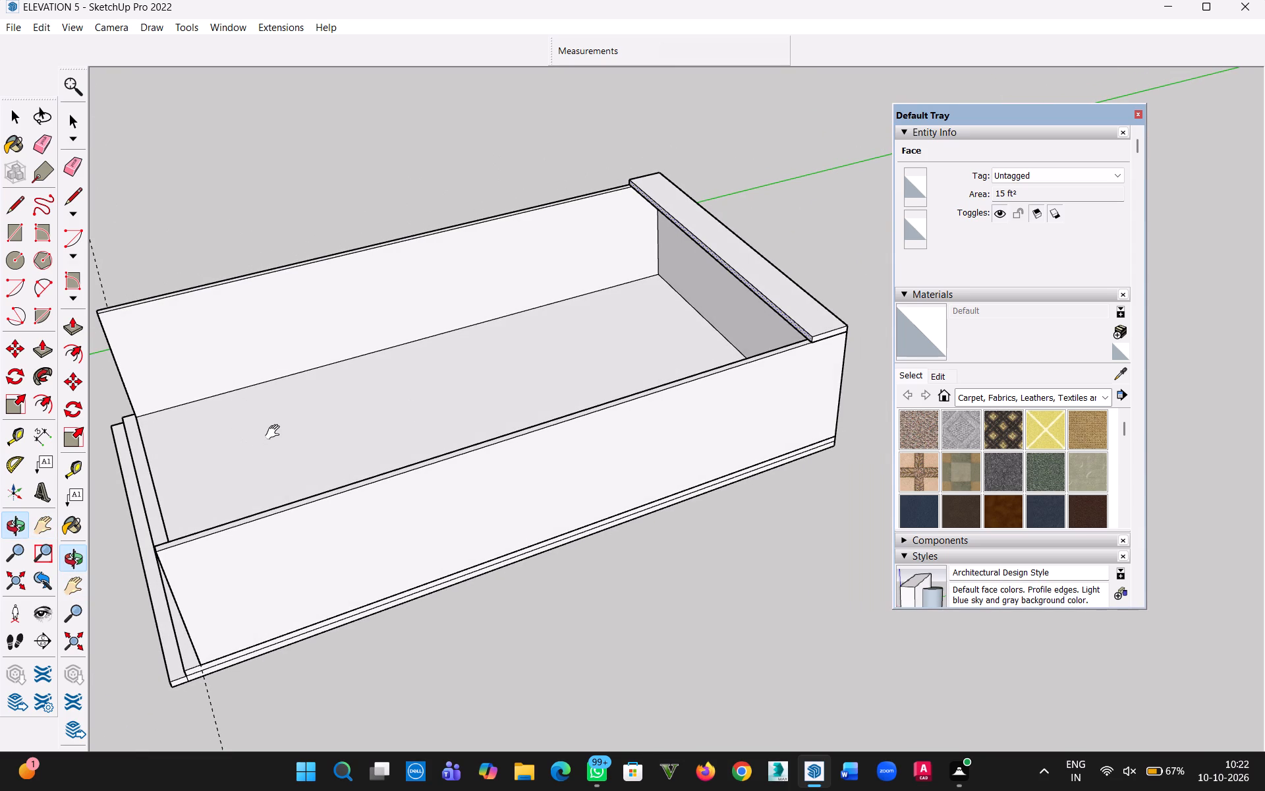
{"action": "middle_click_drag", "start_coordinate": [277, 434], "coordinate": [348, 413]}
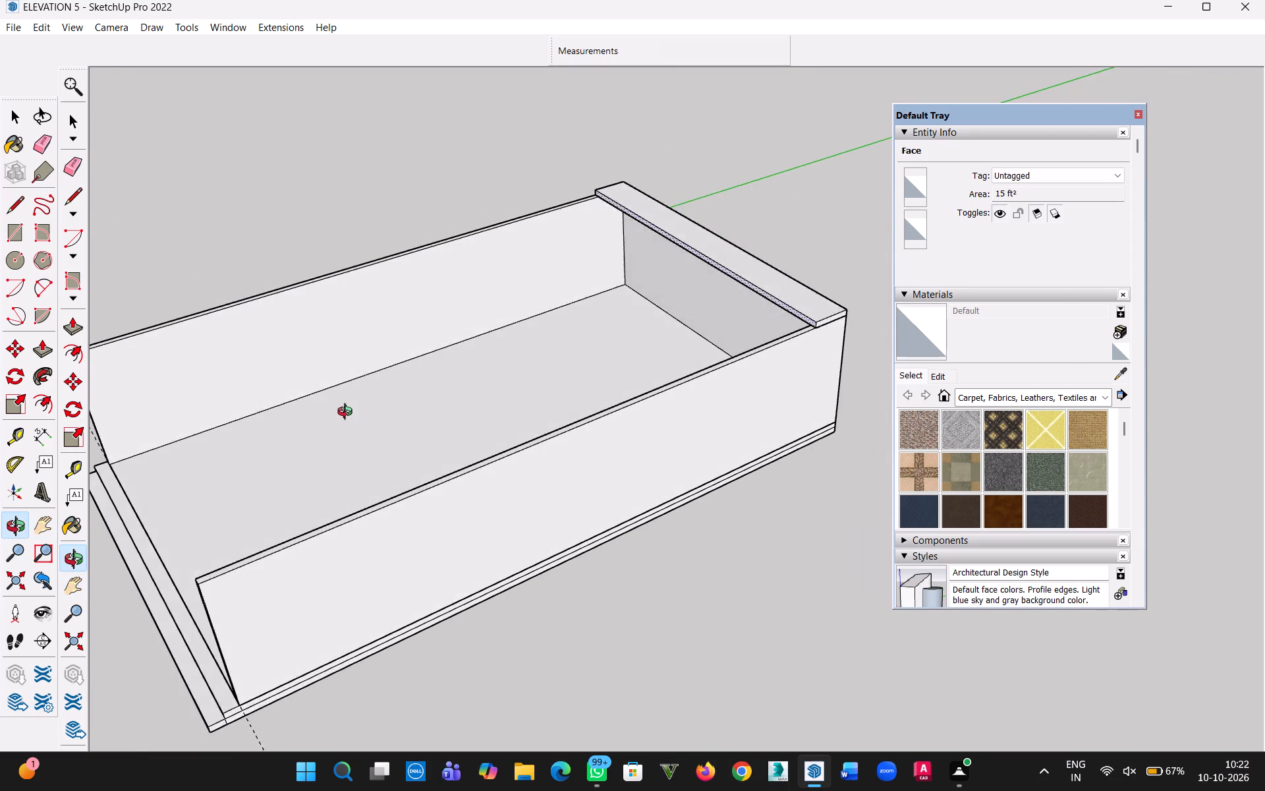
{"action": "middle_click_drag", "start_coordinate": [348, 413], "coordinate": [370, 390]}
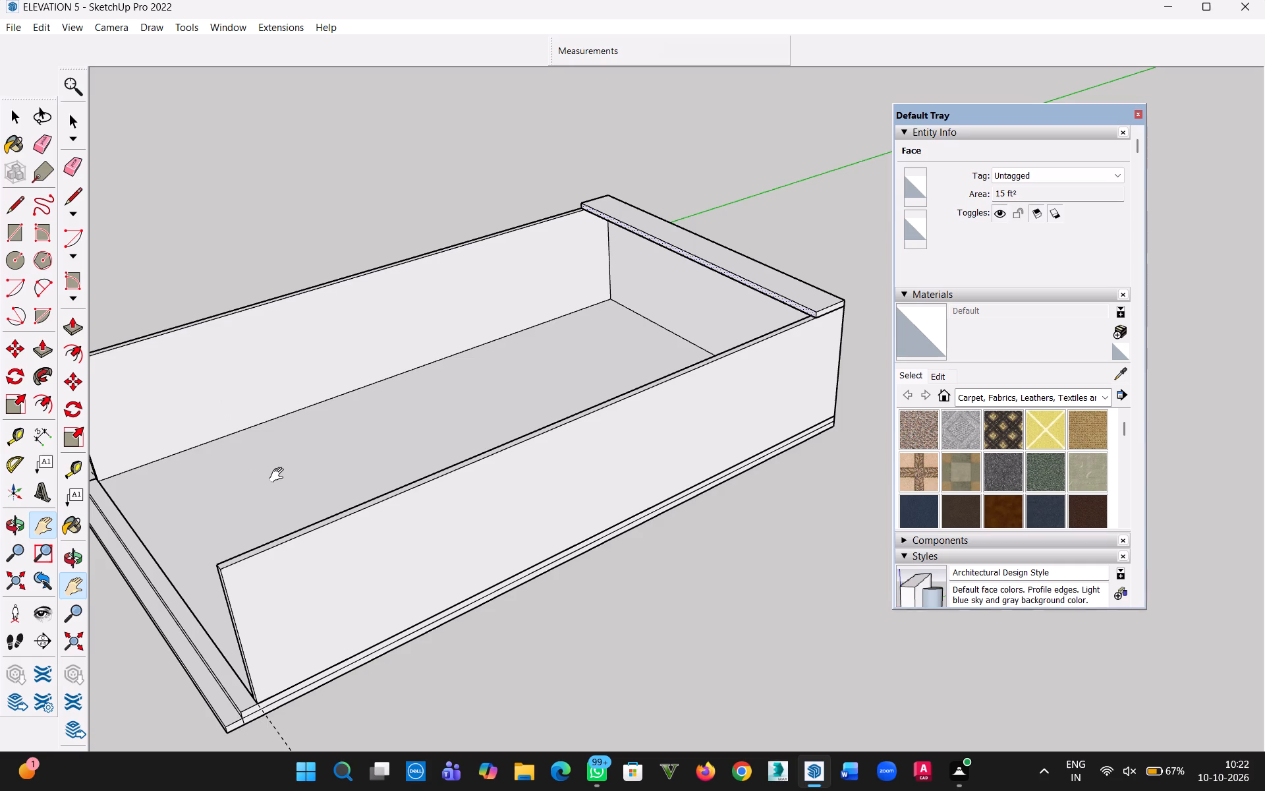
{"action": "key", "text": "Escape"}
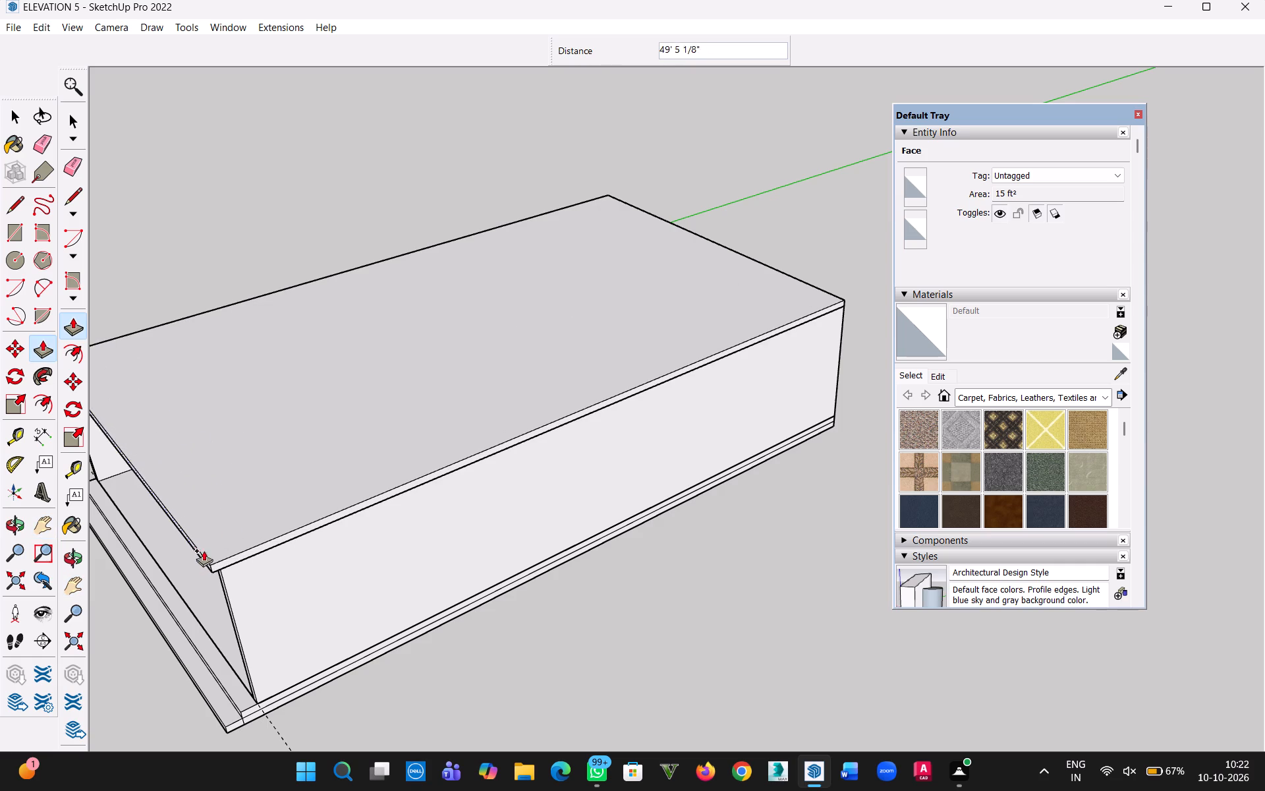
{"action": "scroll", "coordinate": [228, 587], "scroll_direction": "up", "scroll_amount": 10}
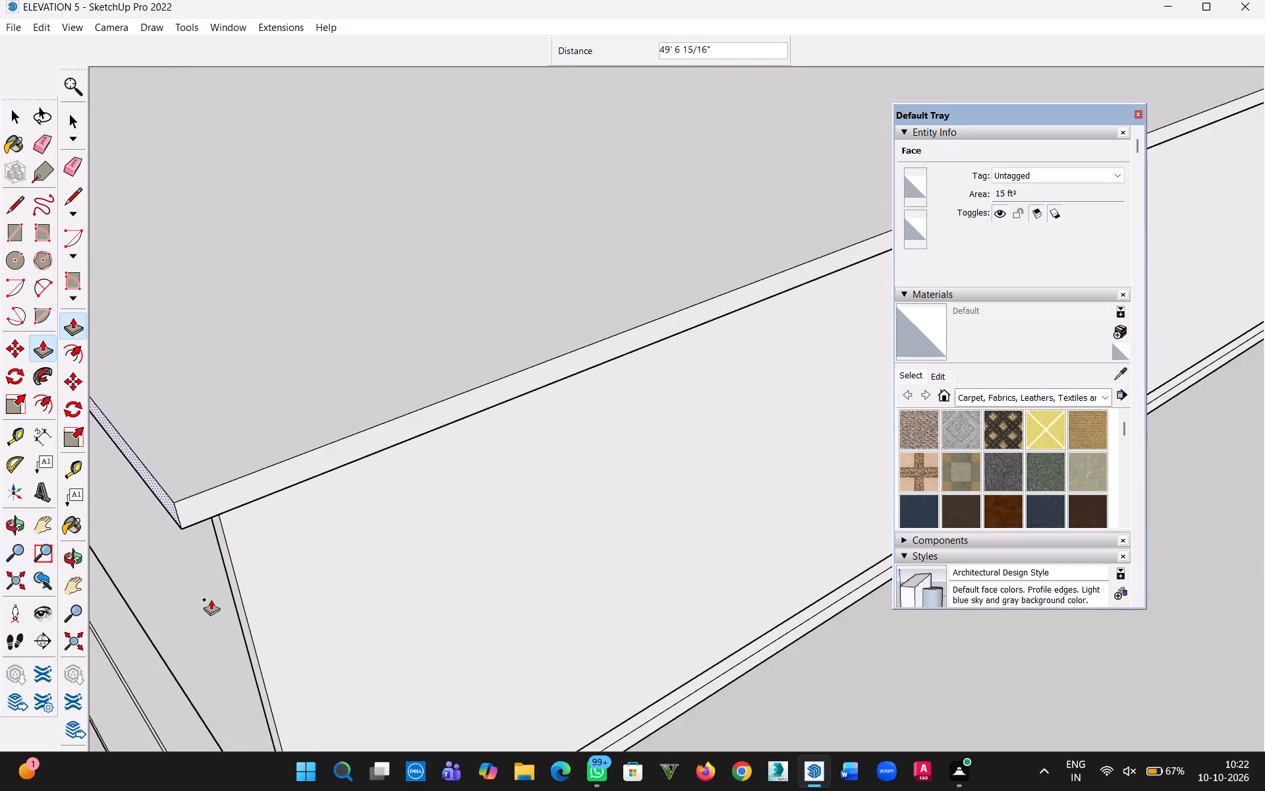
{"action": "middle_click_drag", "start_coordinate": [210, 601], "coordinate": [321, 474]}
{"action": "scroll", "coordinate": [307, 497], "scroll_direction": "down", "scroll_amount": 4}
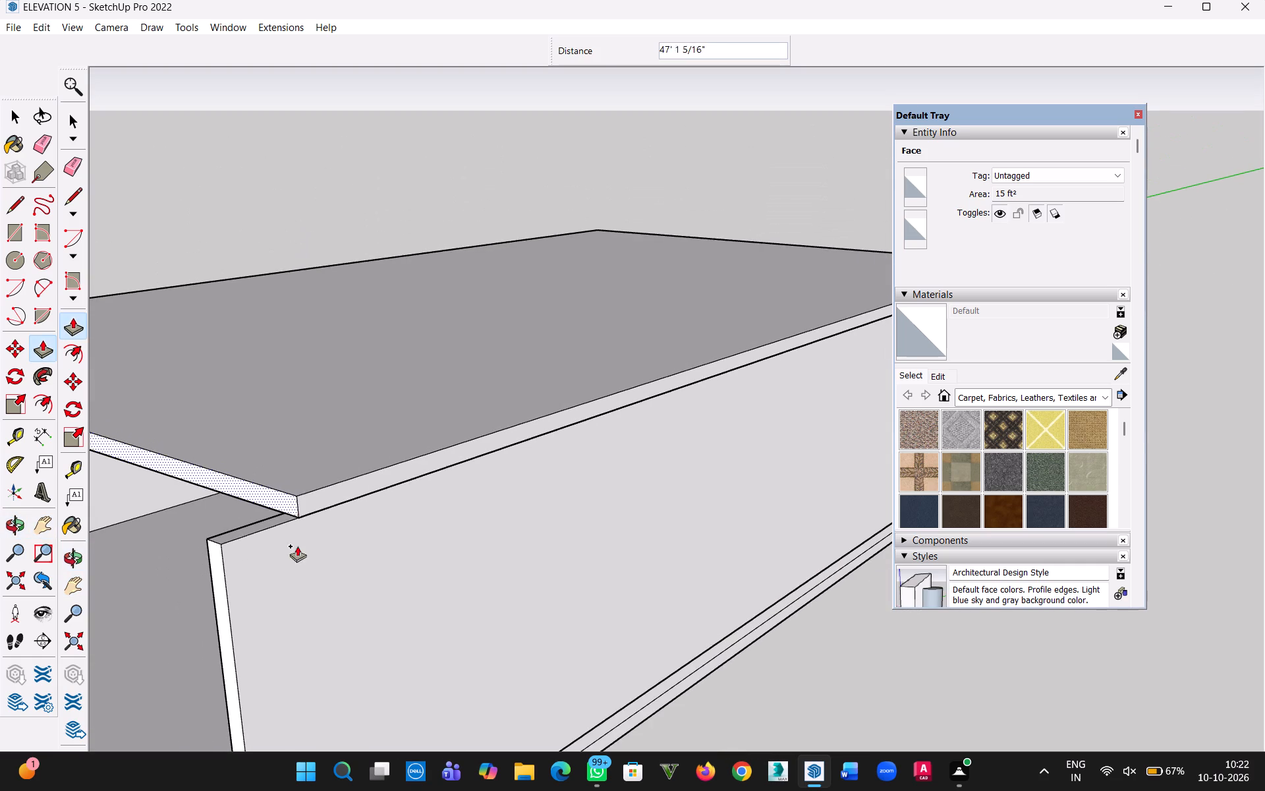
{"action": "key", "text": "h"}
{"action": "left_click_drag", "start_coordinate": [295, 552], "coordinate": [350, 364]}
{"action": "middle_click_drag", "start_coordinate": [312, 426], "coordinate": [364, 409]}
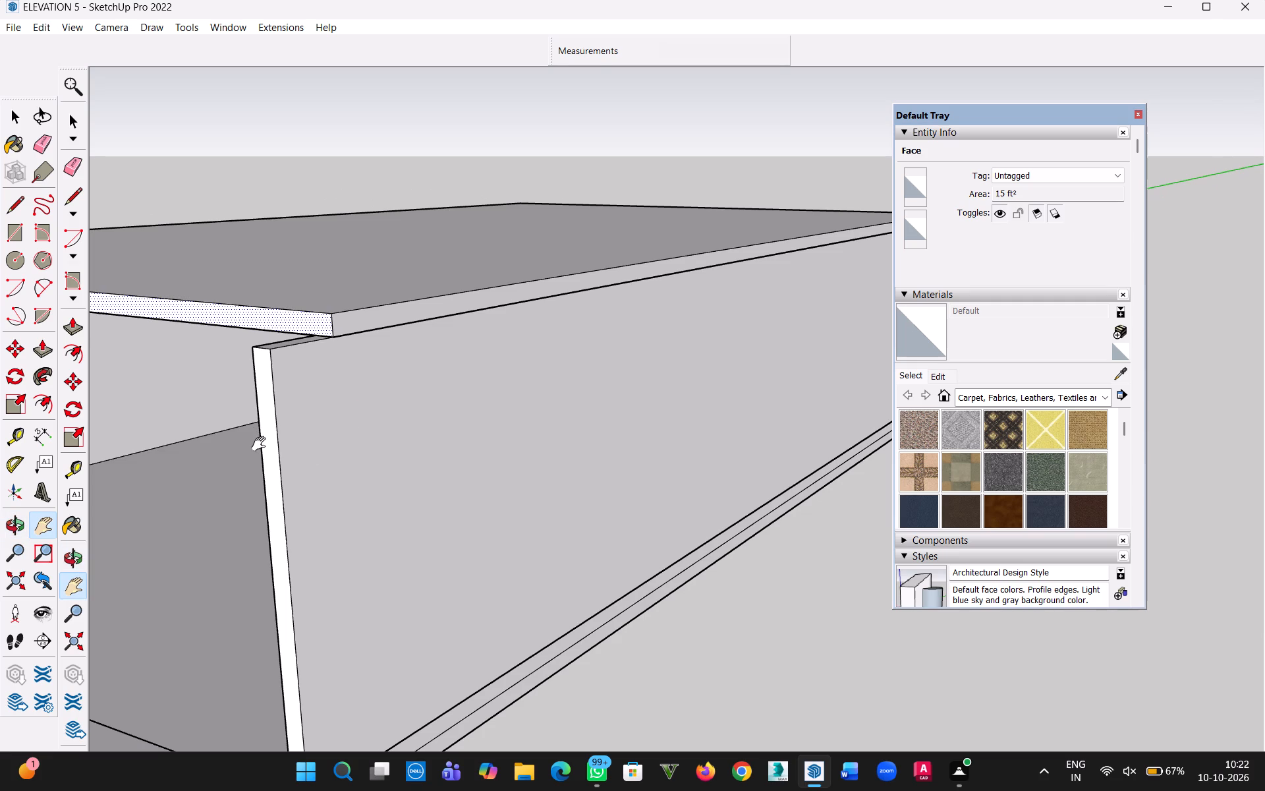
{"action": "key", "text": "Escape"}
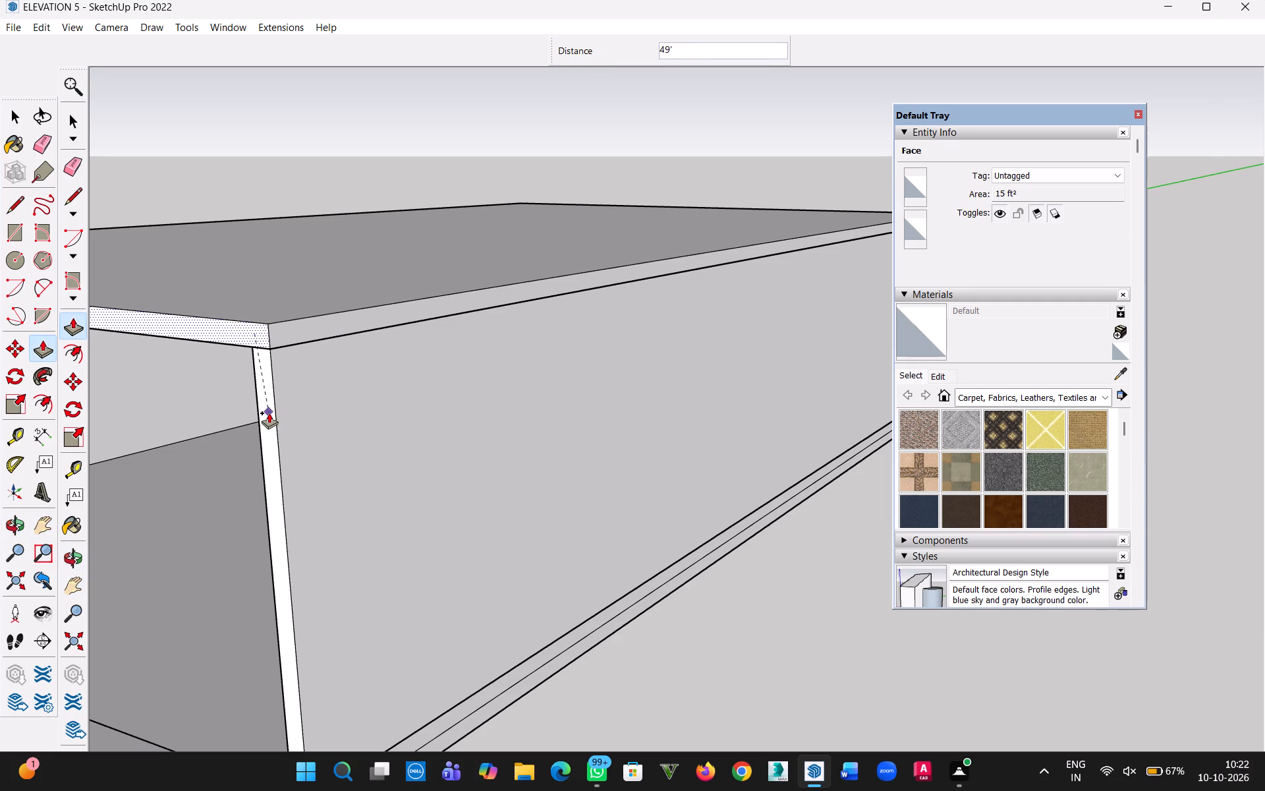
{"action": "left_click", "coordinate": [269, 413]}
Push/Pull the roof slab's front face outward 3' so it projects beyond the side walls.
{"action": "scroll", "coordinate": [202, 345], "scroll_direction": "down", "scroll_amount": 11}
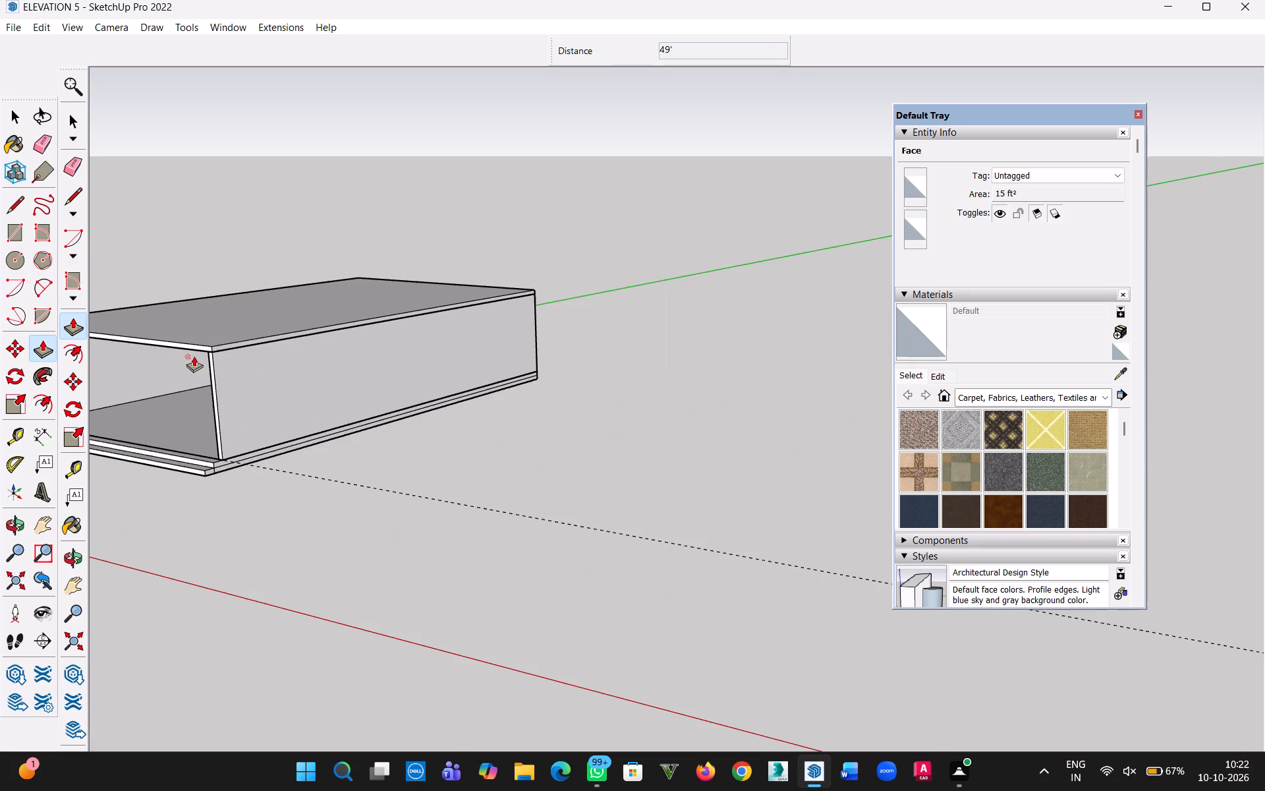
{"action": "key", "text": "p"}
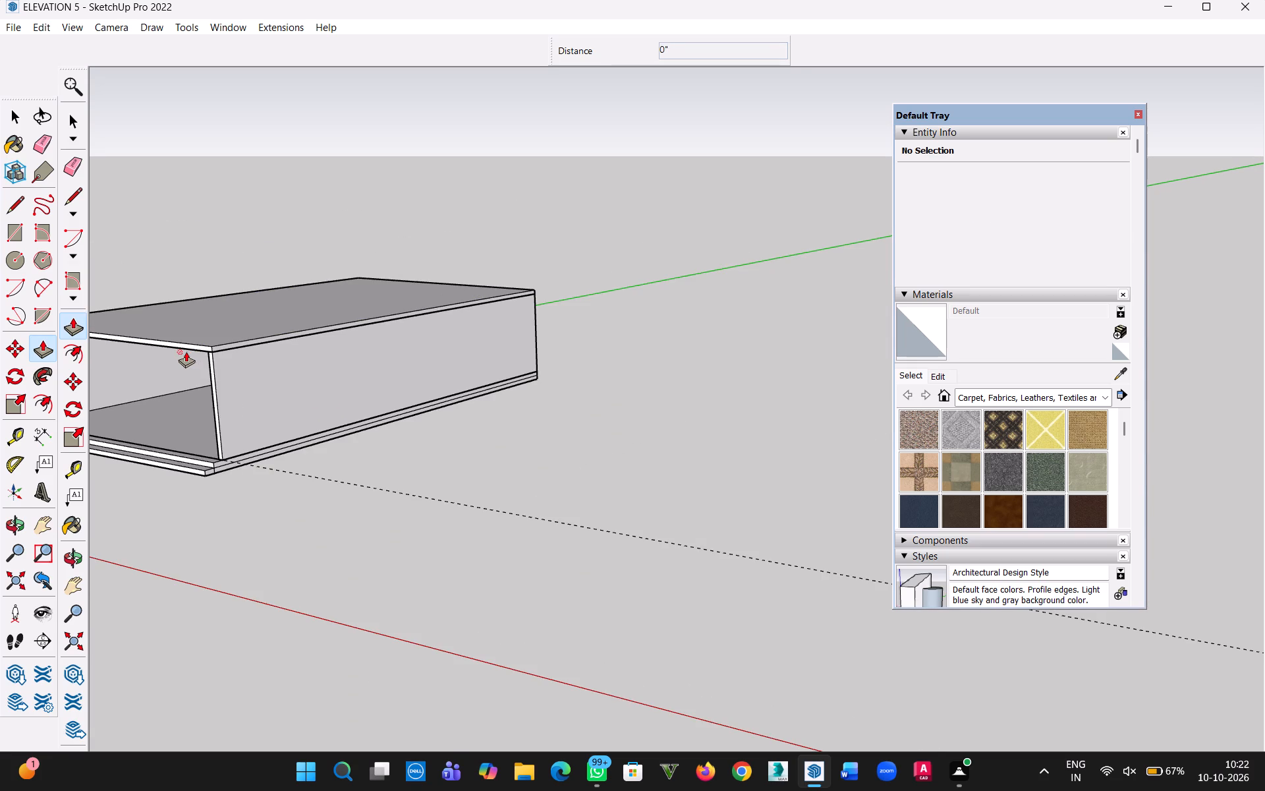
{"action": "key", "text": "p"}
{"action": "scroll", "coordinate": [178, 341], "scroll_direction": "up", "scroll_amount": 11}
{"action": "left_click", "coordinate": [192, 349]}
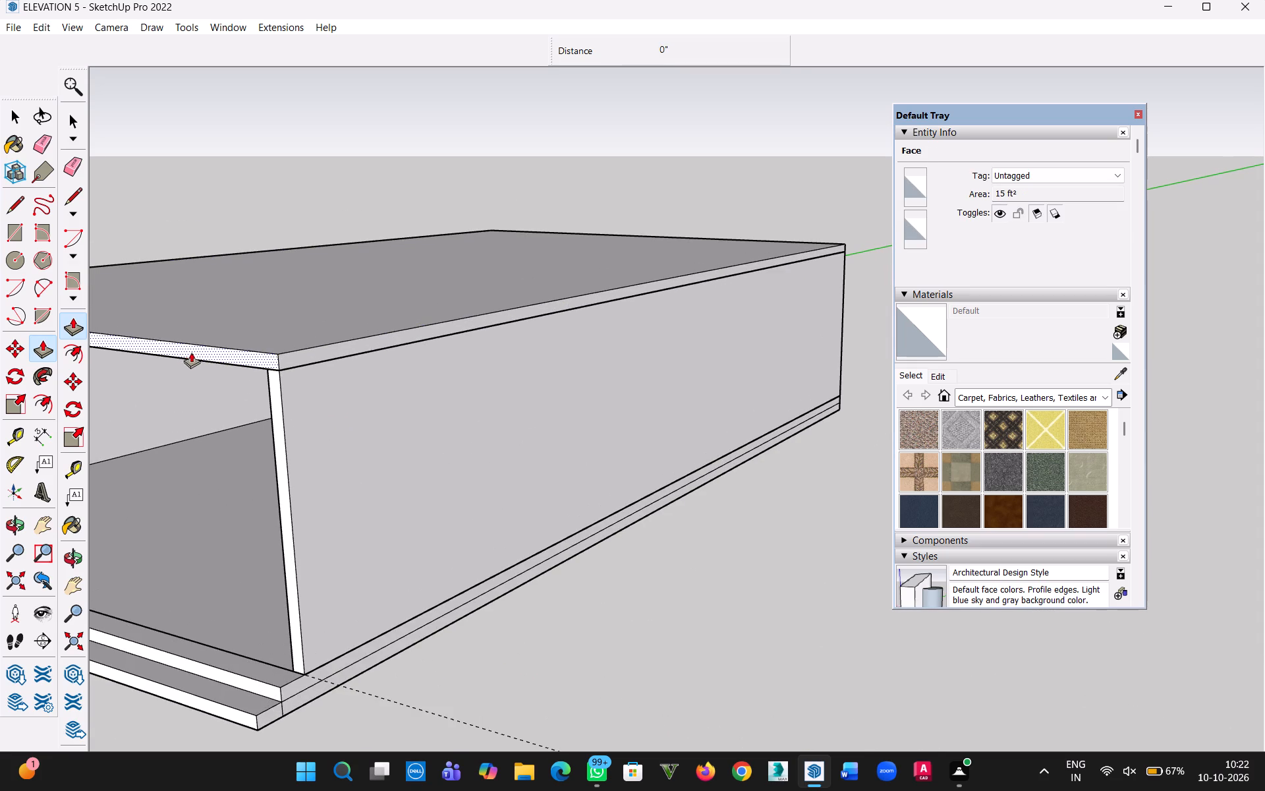
{"action": "type", "text": "3'"}
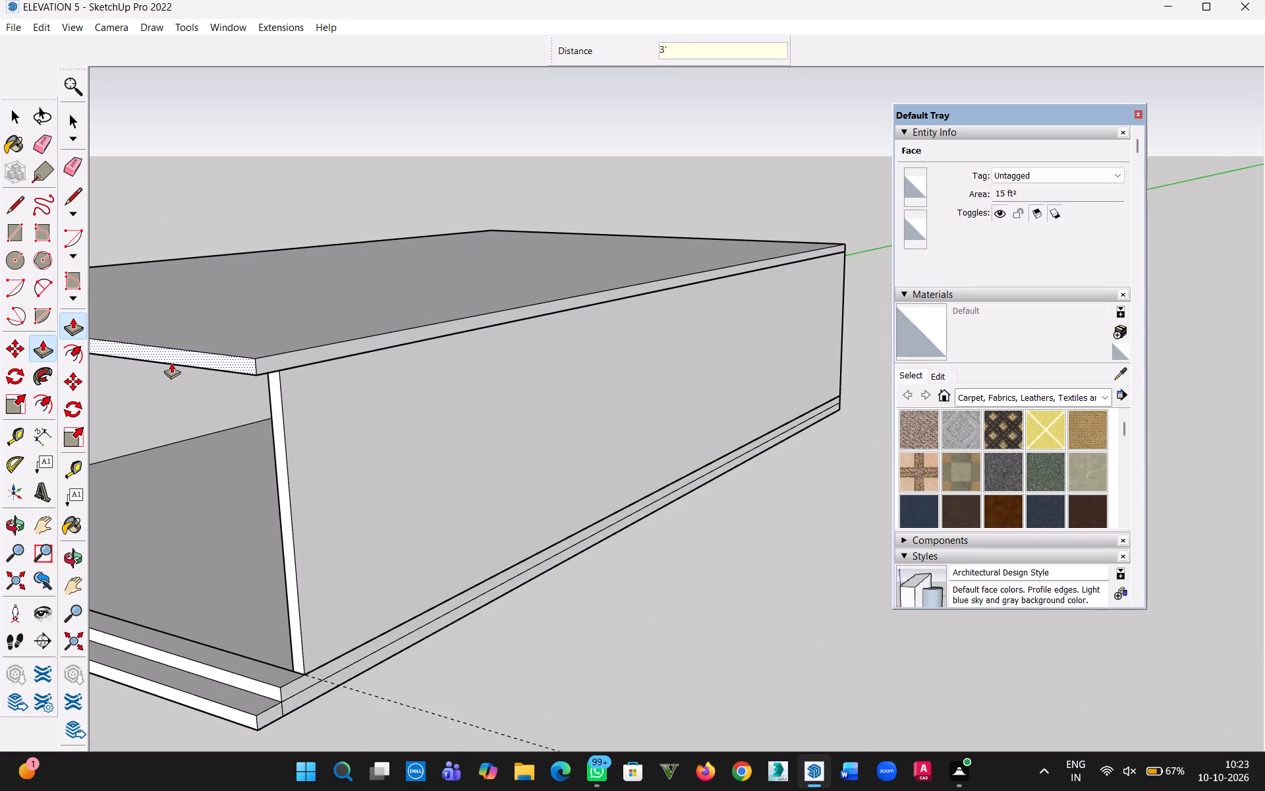
{"action": "key", "text": "Return"}
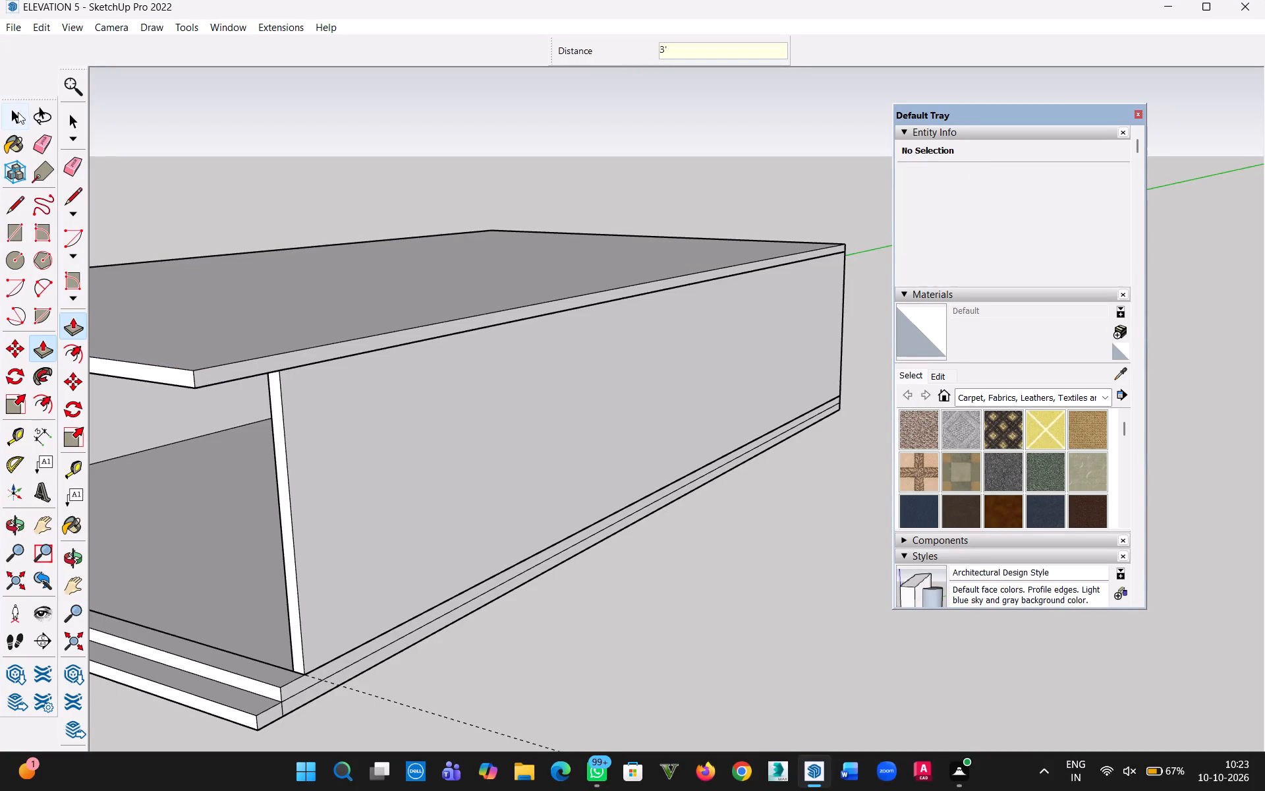
{"action": "left_click", "coordinate": [18, 112]}
{"action": "left_click", "coordinate": [669, 631]}
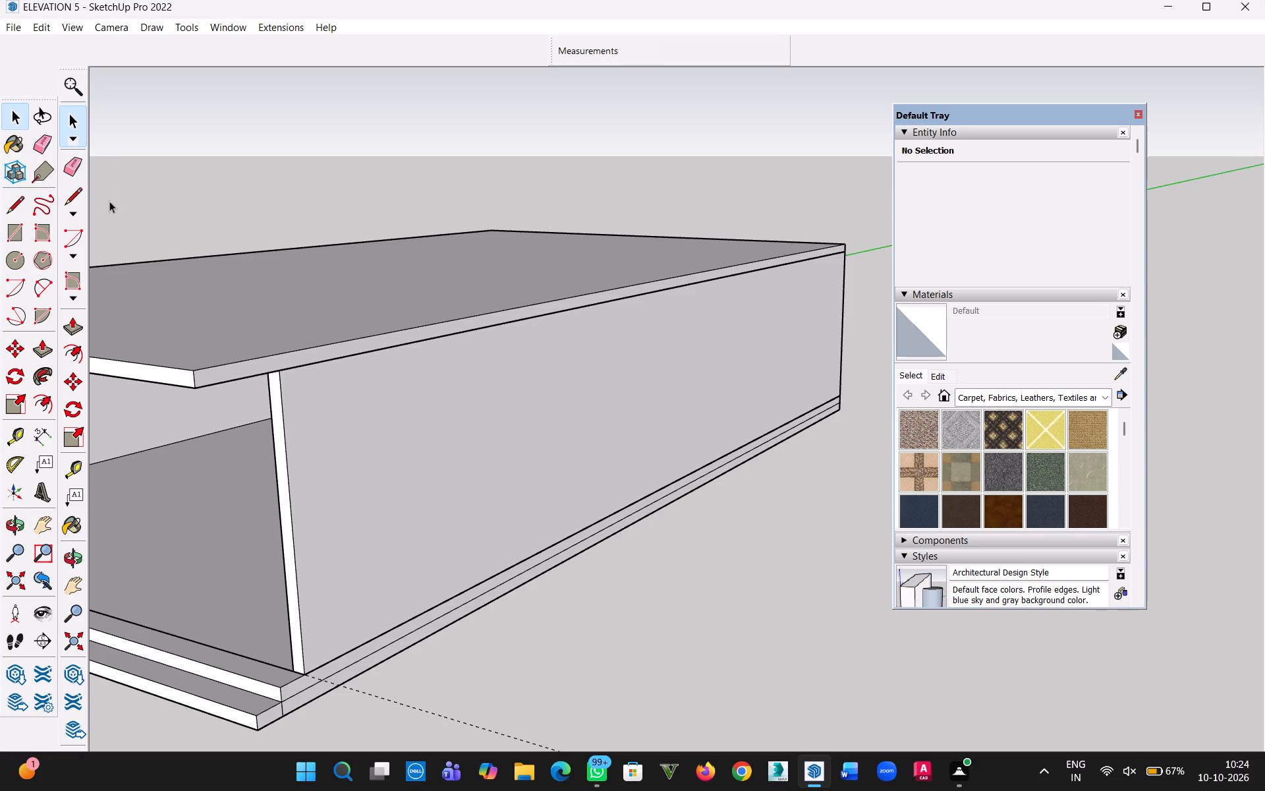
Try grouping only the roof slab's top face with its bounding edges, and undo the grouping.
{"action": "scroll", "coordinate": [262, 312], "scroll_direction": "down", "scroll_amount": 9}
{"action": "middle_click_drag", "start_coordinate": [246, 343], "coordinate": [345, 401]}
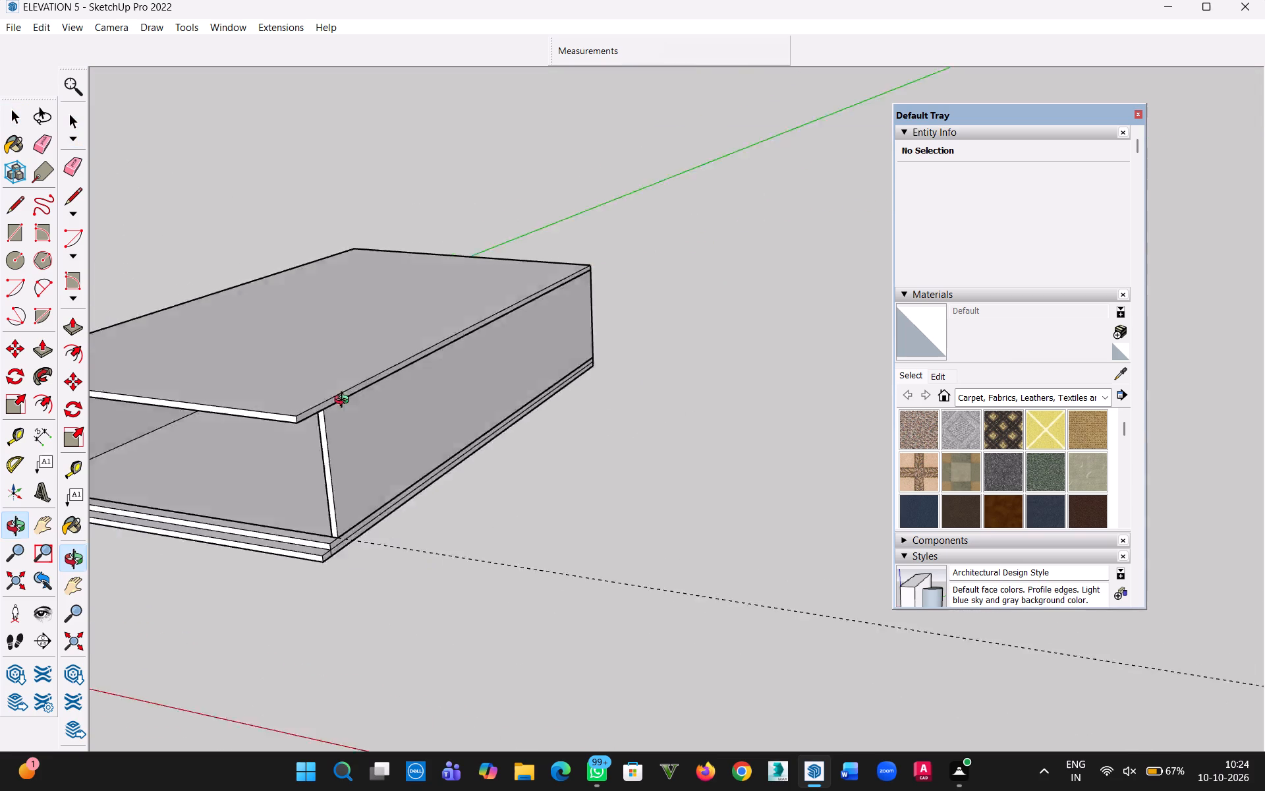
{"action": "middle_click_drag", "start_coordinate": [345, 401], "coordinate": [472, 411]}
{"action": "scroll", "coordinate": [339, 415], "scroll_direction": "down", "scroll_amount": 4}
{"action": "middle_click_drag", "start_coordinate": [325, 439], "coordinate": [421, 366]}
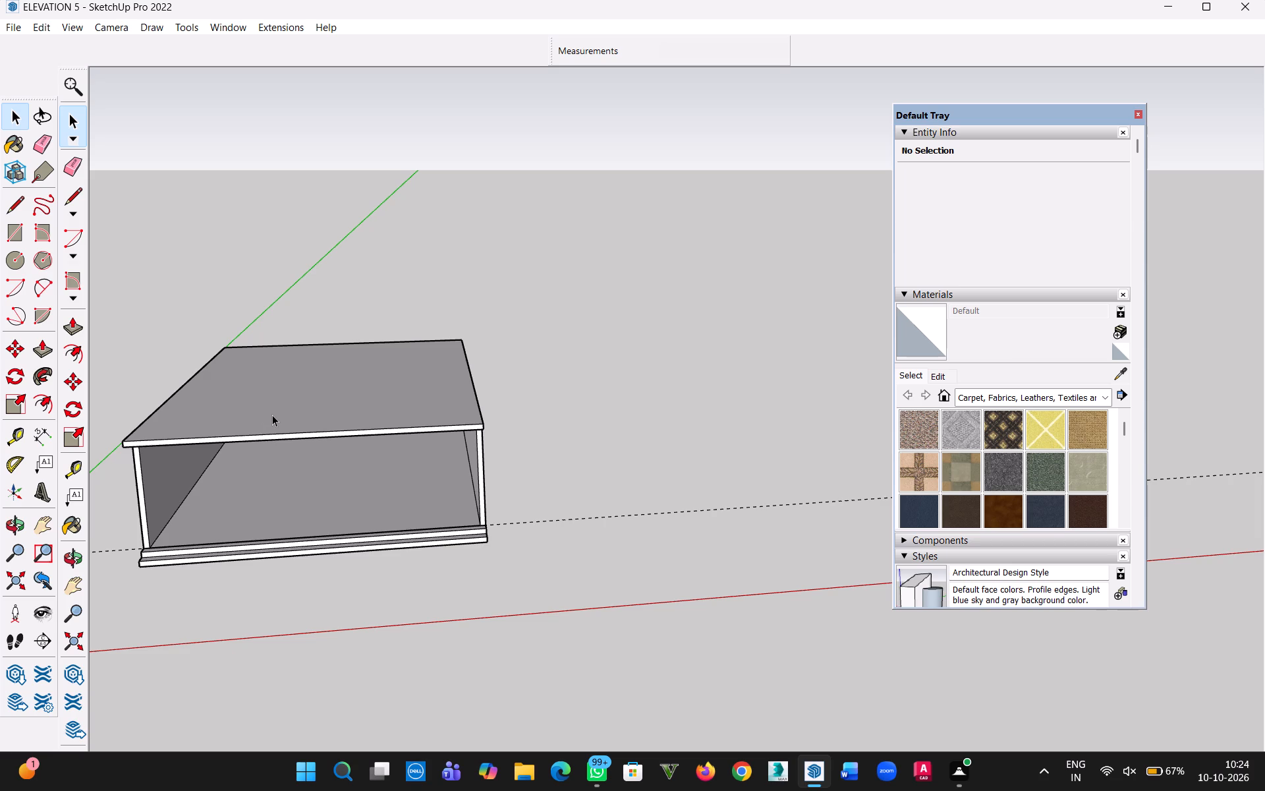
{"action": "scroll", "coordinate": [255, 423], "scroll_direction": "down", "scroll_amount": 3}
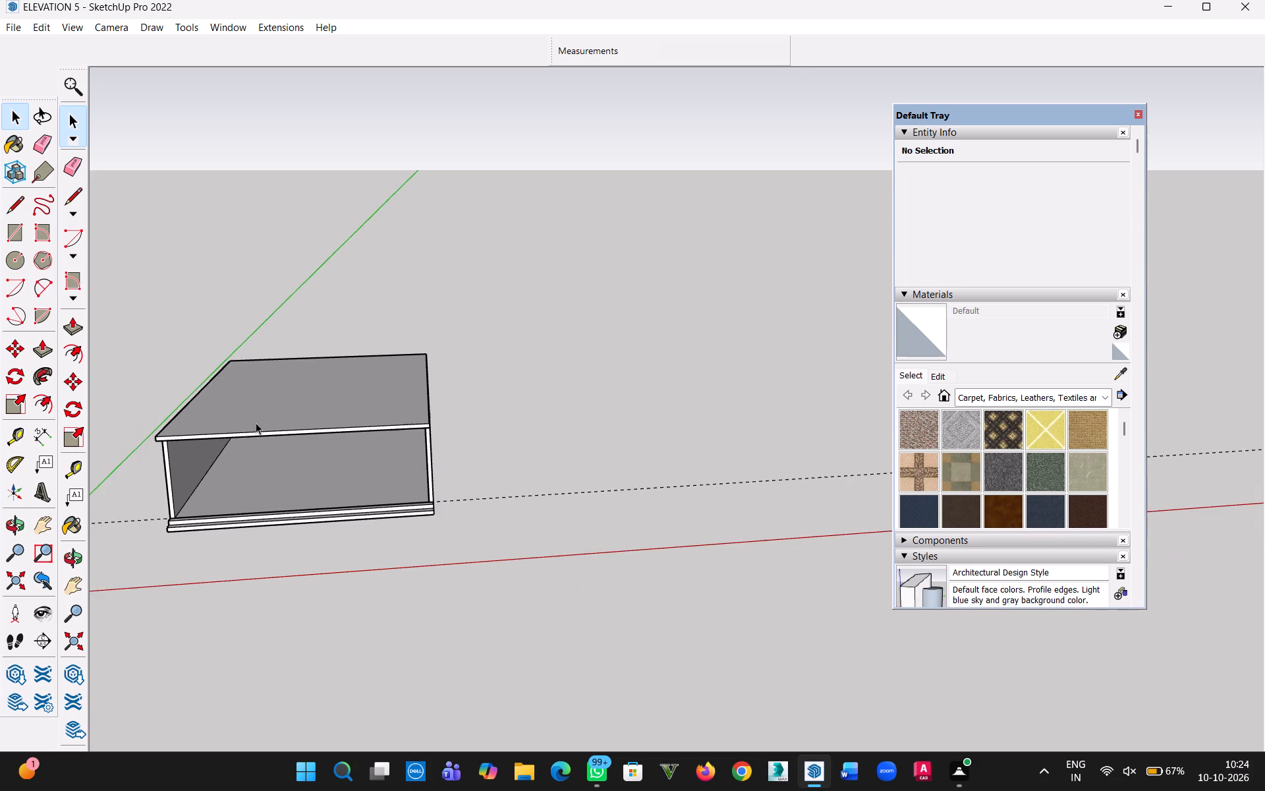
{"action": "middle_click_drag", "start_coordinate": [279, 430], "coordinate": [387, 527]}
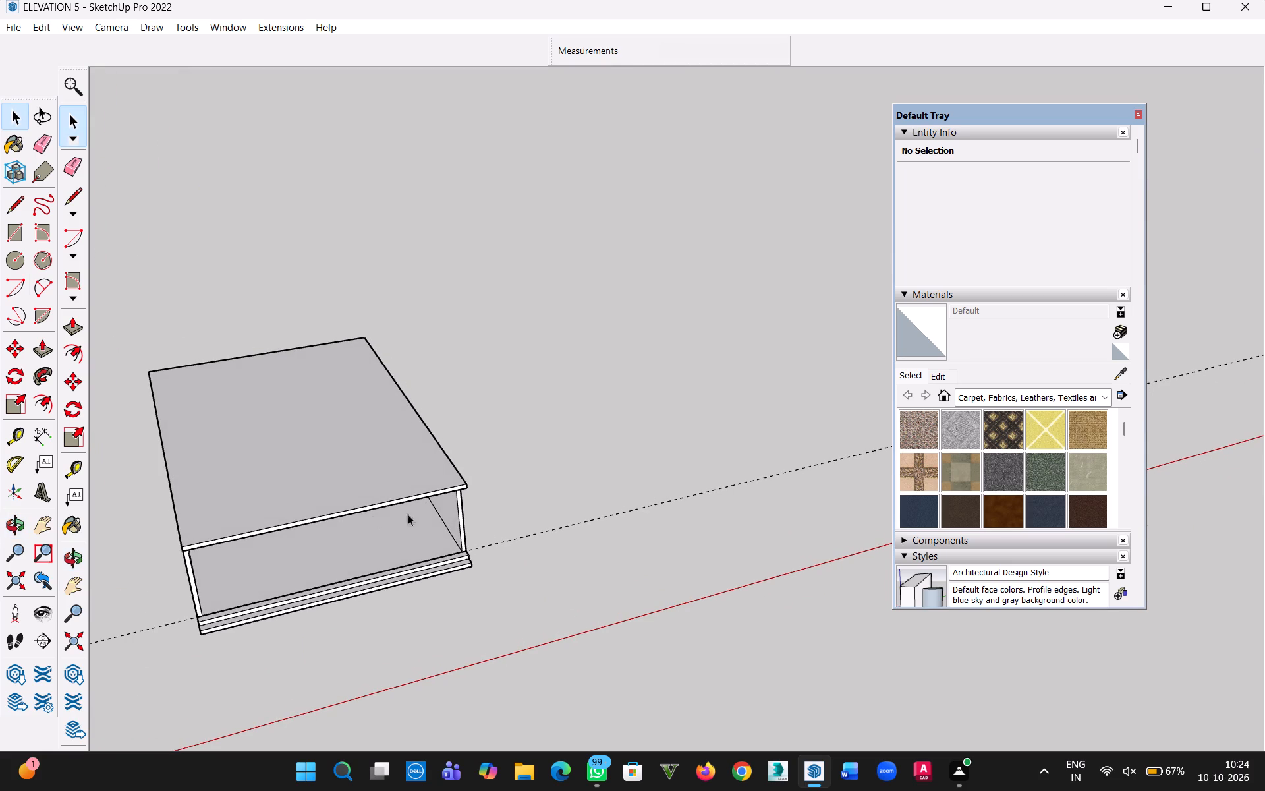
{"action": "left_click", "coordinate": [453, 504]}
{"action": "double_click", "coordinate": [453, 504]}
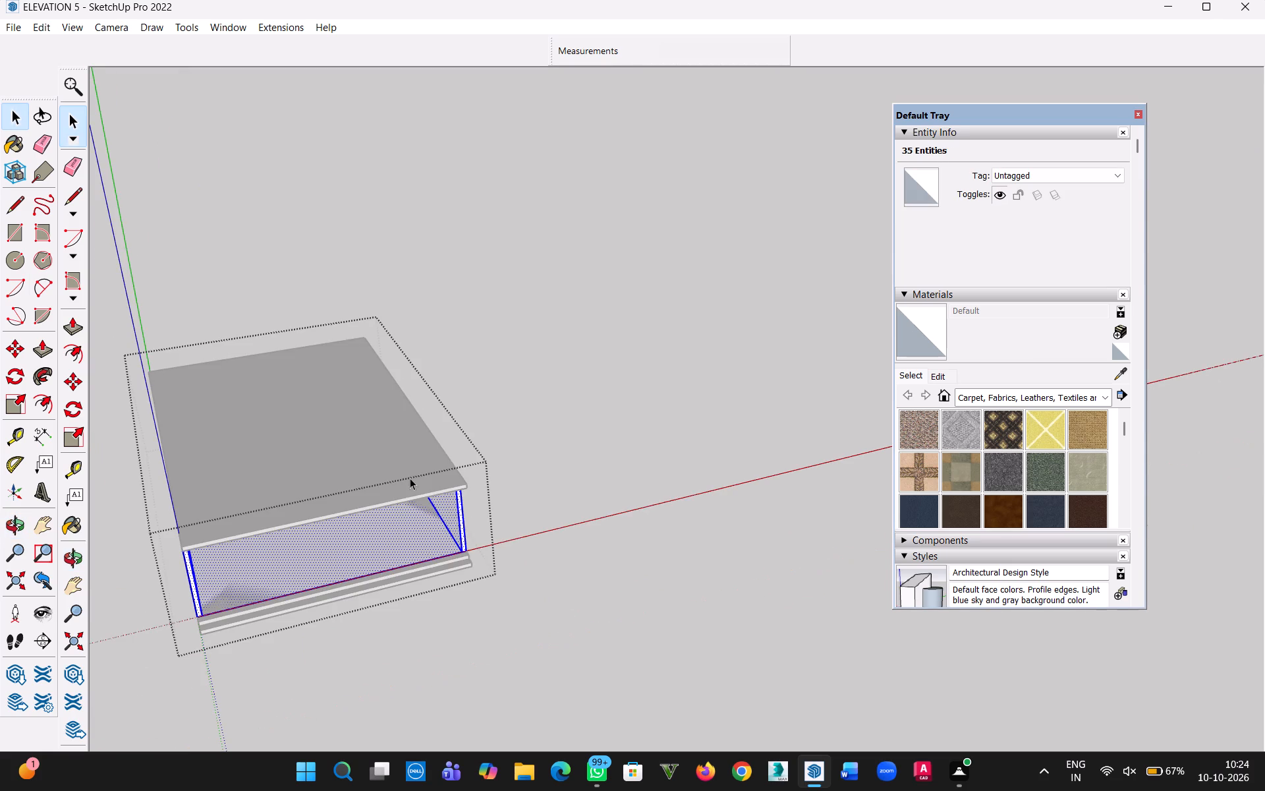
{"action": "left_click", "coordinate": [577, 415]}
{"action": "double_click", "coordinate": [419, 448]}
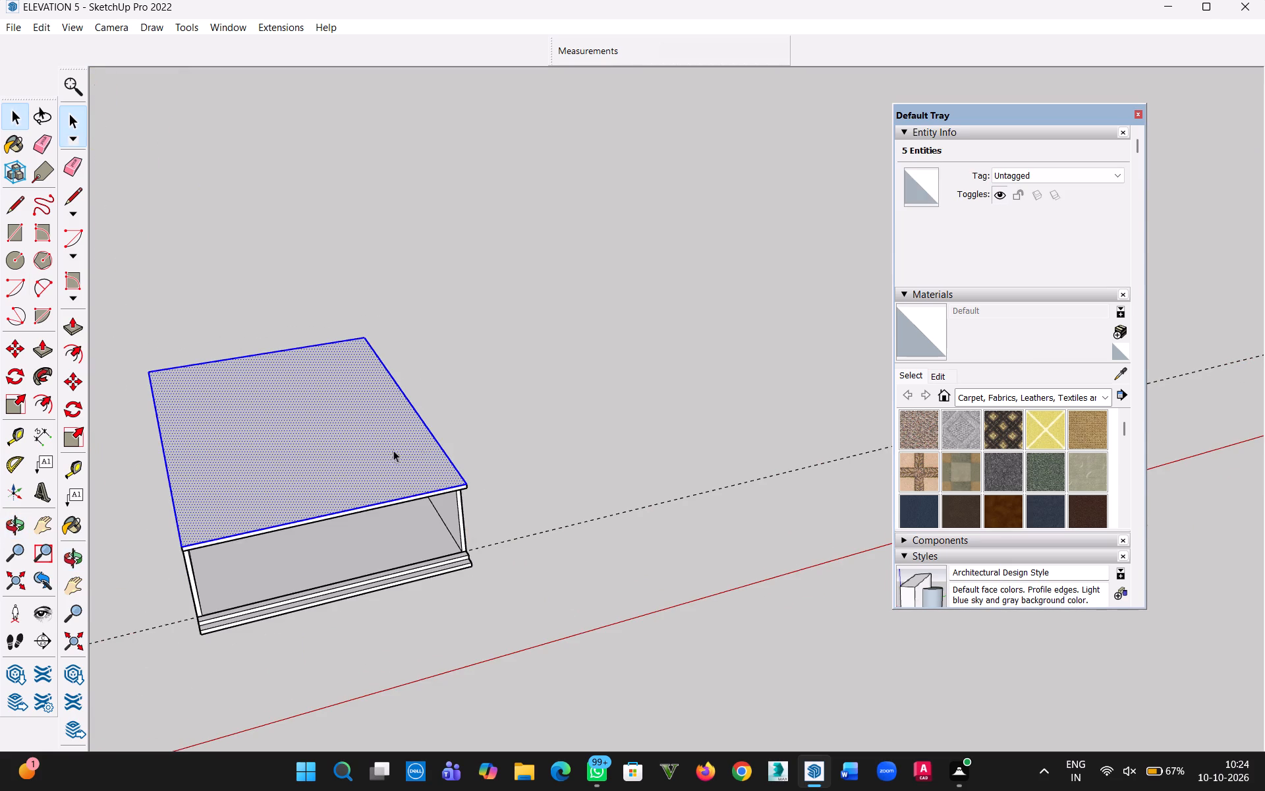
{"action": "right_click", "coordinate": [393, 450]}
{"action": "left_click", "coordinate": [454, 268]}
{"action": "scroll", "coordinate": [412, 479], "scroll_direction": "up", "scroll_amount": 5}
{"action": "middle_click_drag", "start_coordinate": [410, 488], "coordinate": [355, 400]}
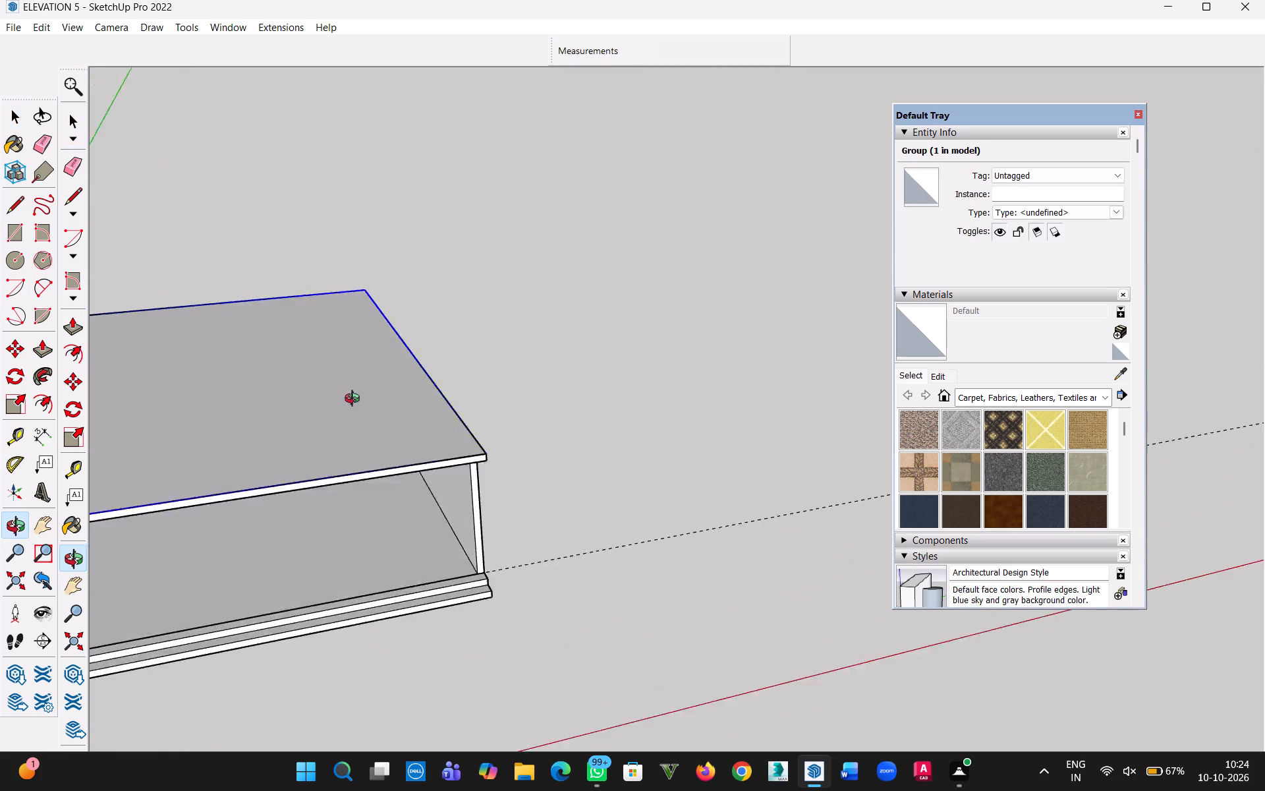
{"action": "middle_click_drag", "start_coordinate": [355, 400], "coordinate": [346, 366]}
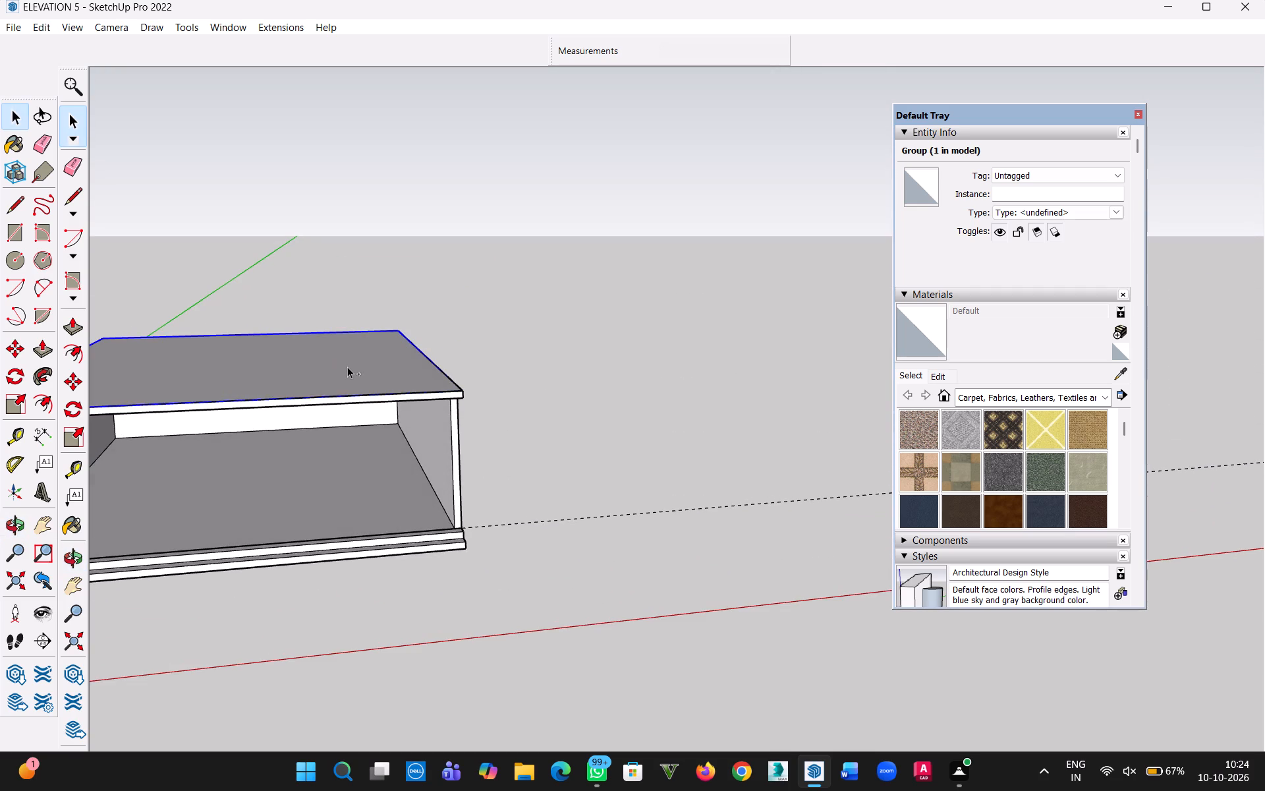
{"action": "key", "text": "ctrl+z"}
Group all the connected faces and edges of the roof slab into a single group.
{"action": "left_click", "coordinate": [354, 410]}
{"action": "triple_click", "coordinate": [339, 371]}
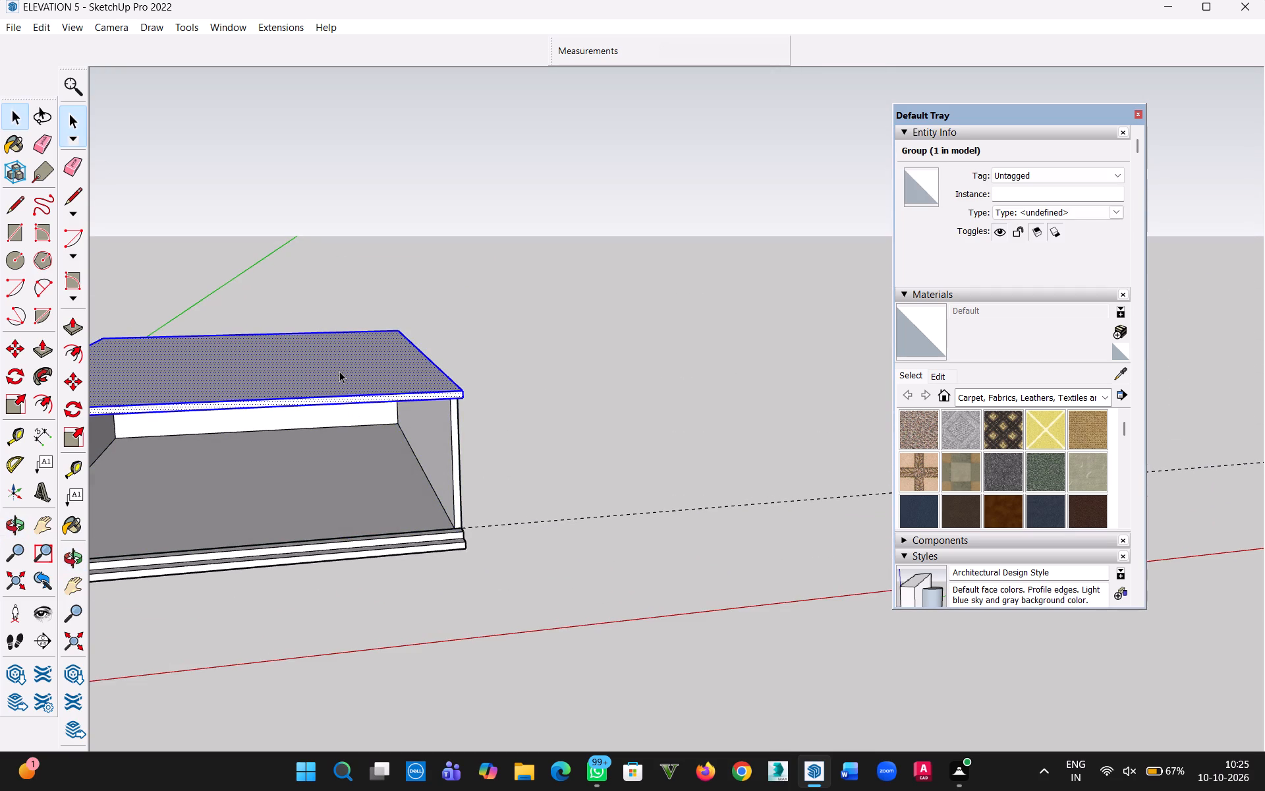
{"action": "right_click", "coordinate": [339, 371]}
{"action": "left_click", "coordinate": [431, 515]}
{"action": "left_click", "coordinate": [507, 349]}
Copy the roof slab and wall groups together 10' 6" straight up, from the walls' base corner to the roof's top corner.
{"action": "middle_click_drag", "start_coordinate": [483, 376], "coordinate": [476, 467]}
{"action": "scroll", "coordinate": [476, 467], "scroll_direction": "down", "scroll_amount": 4}
{"action": "left_click", "coordinate": [415, 473]}
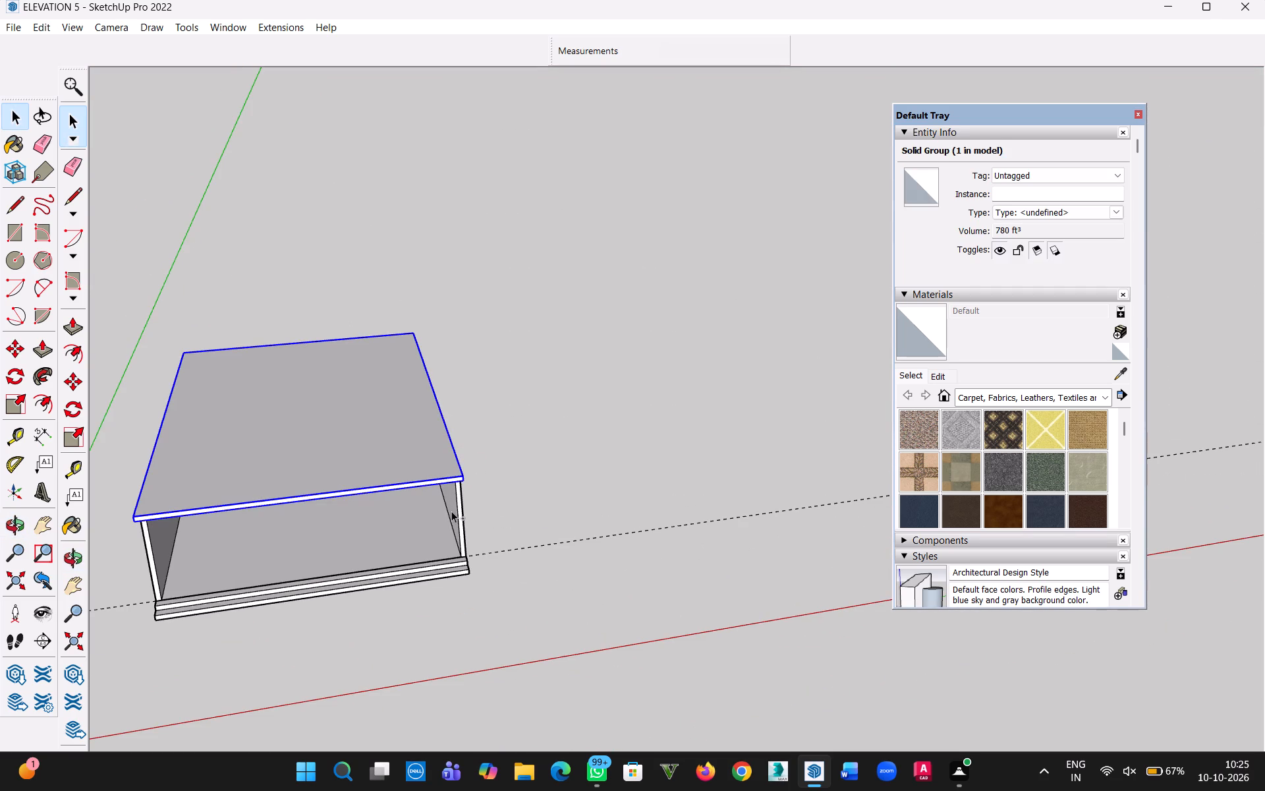
{"action": "left_click", "coordinate": [456, 512], "text": "ctrl"}
{"action": "middle_click_drag", "start_coordinate": [607, 549], "coordinate": [266, 531]}
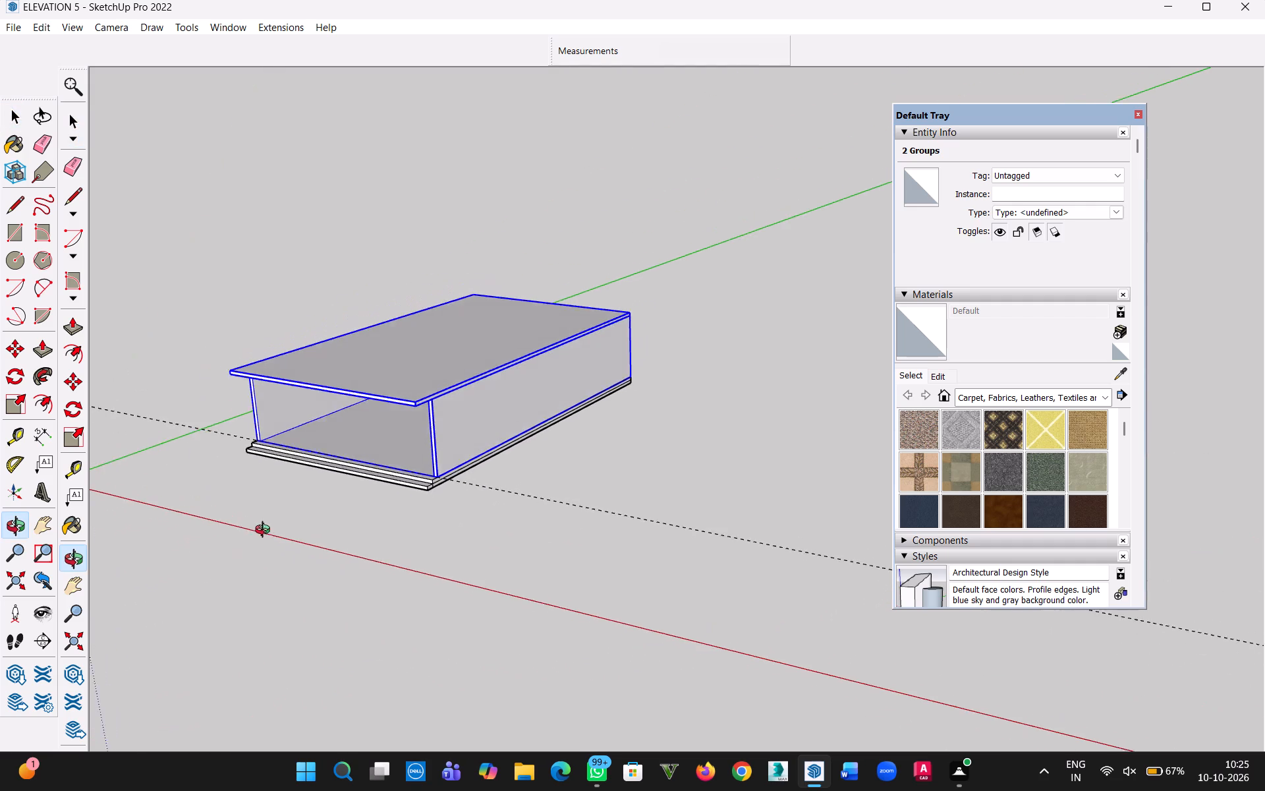
{"action": "middle_click_drag", "start_coordinate": [266, 531], "coordinate": [269, 530]}
{"action": "scroll", "coordinate": [616, 373], "scroll_direction": "up", "scroll_amount": 14}
{"action": "key", "text": "m"}
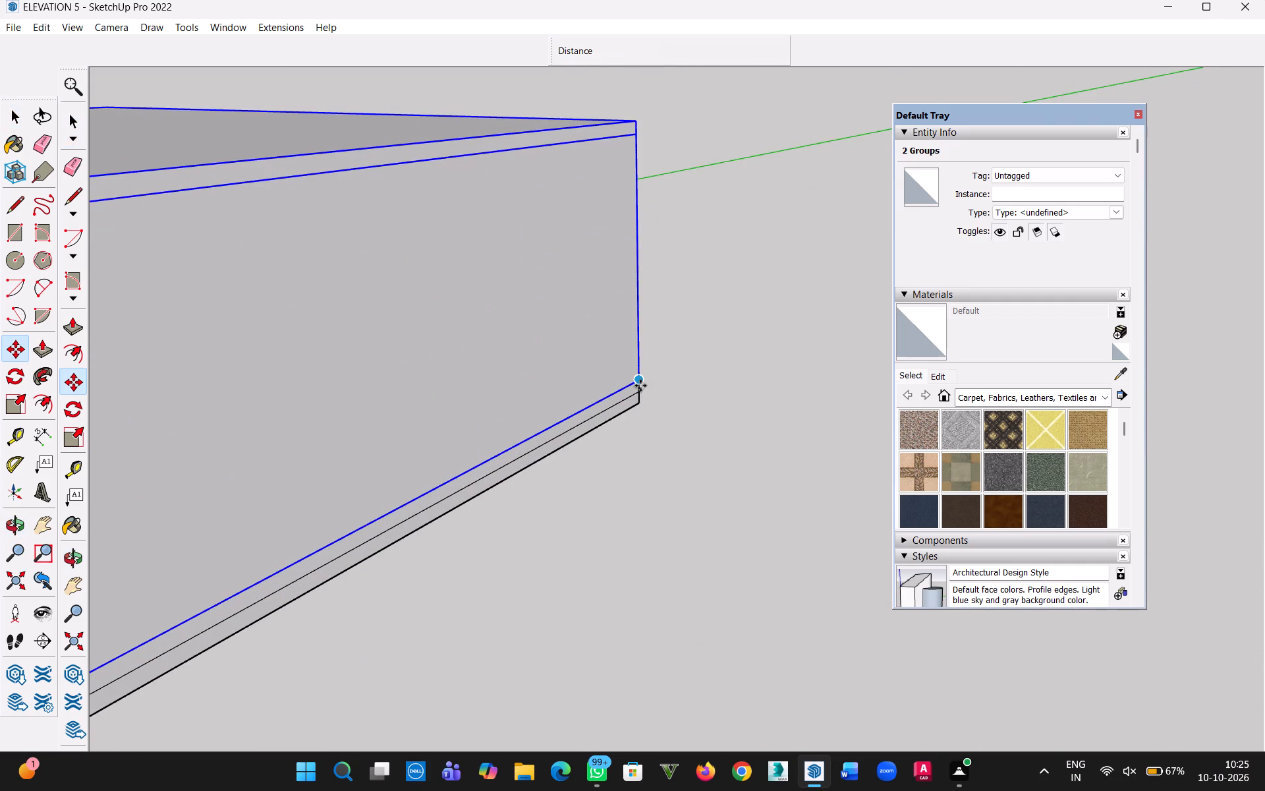
{"action": "left_click", "coordinate": [635, 383]}
{"action": "scroll", "coordinate": [631, 212], "scroll_direction": "down", "scroll_amount": 4}
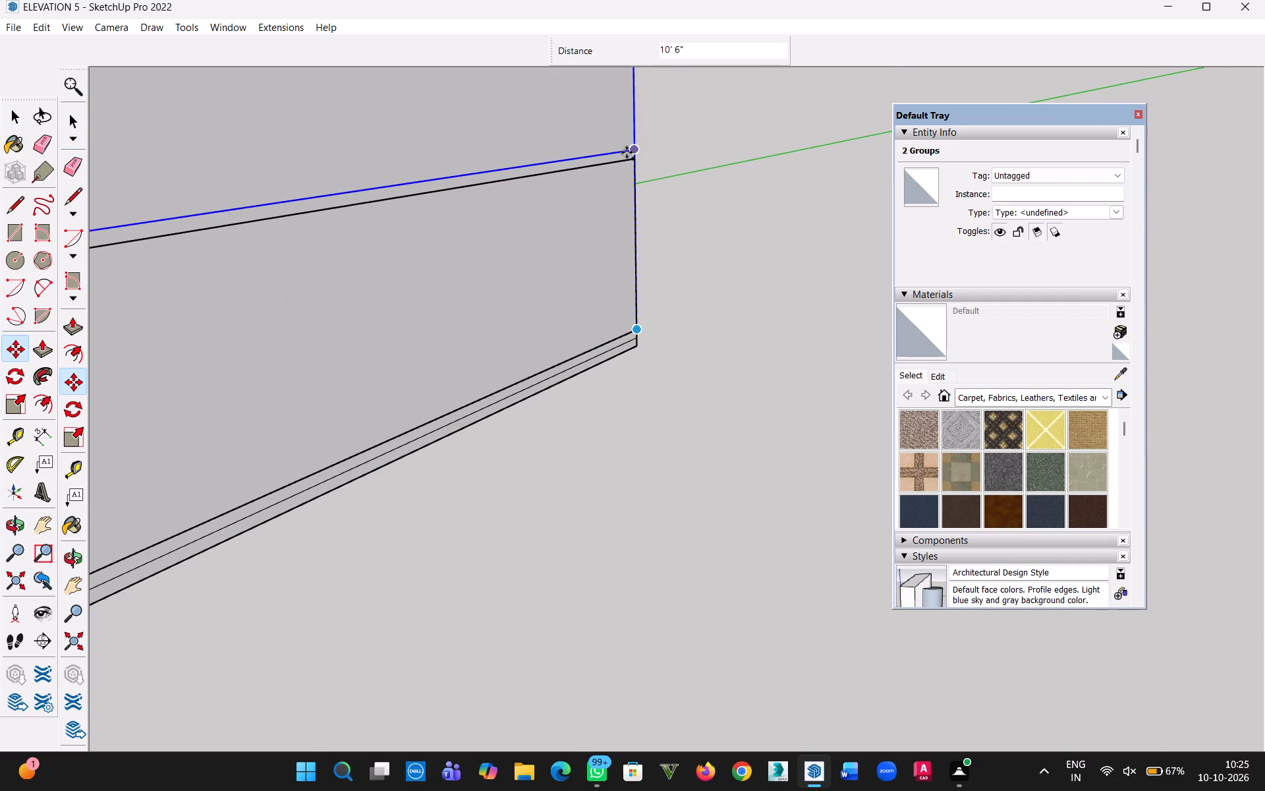
{"action": "left_click", "coordinate": [634, 151]}
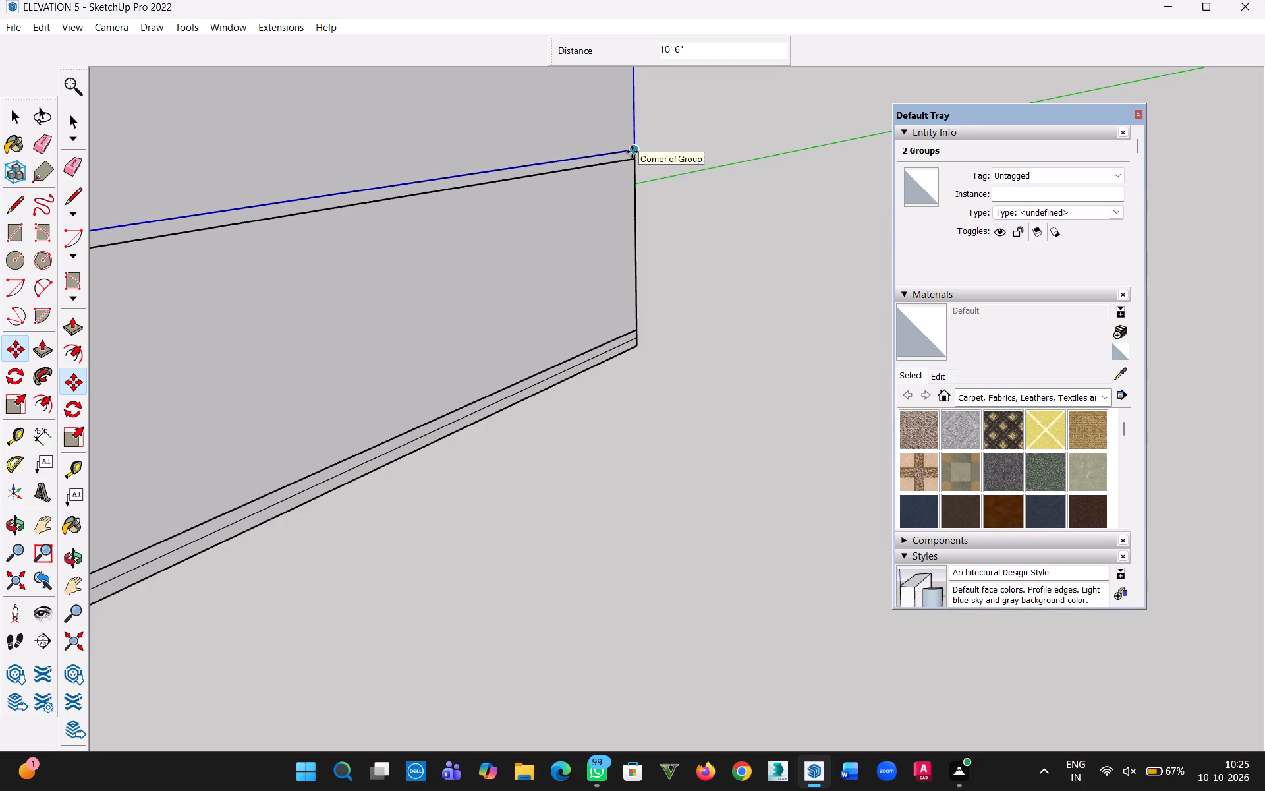
Array the copied wall and roof groups x3 upward to stack four storeys in total.
{"action": "key", "text": "x"}
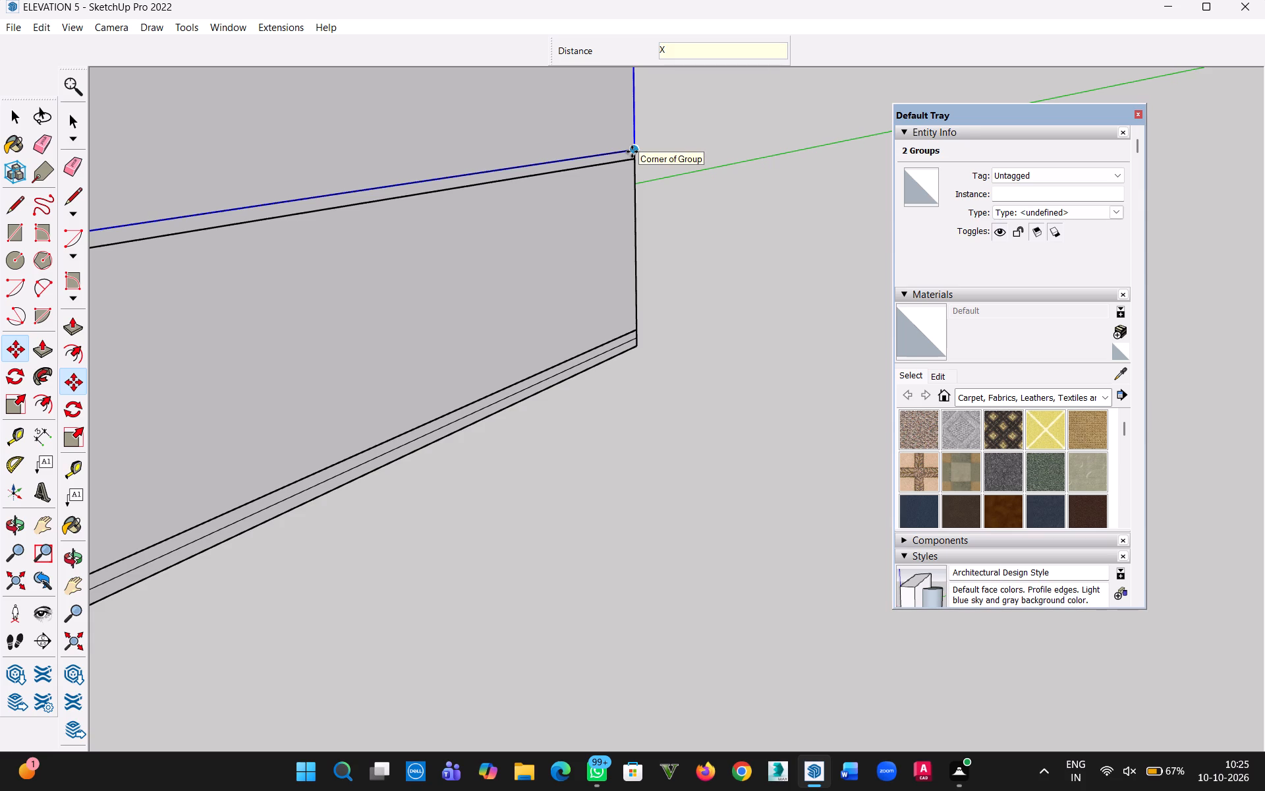
{"action": "key", "text": "3"}
{"action": "key", "text": "Return"}
{"action": "scroll", "coordinate": [619, 176], "scroll_direction": "down", "scroll_amount": 15}
{"action": "scroll", "coordinate": [532, 270], "scroll_direction": "down", "scroll_amount": 3}
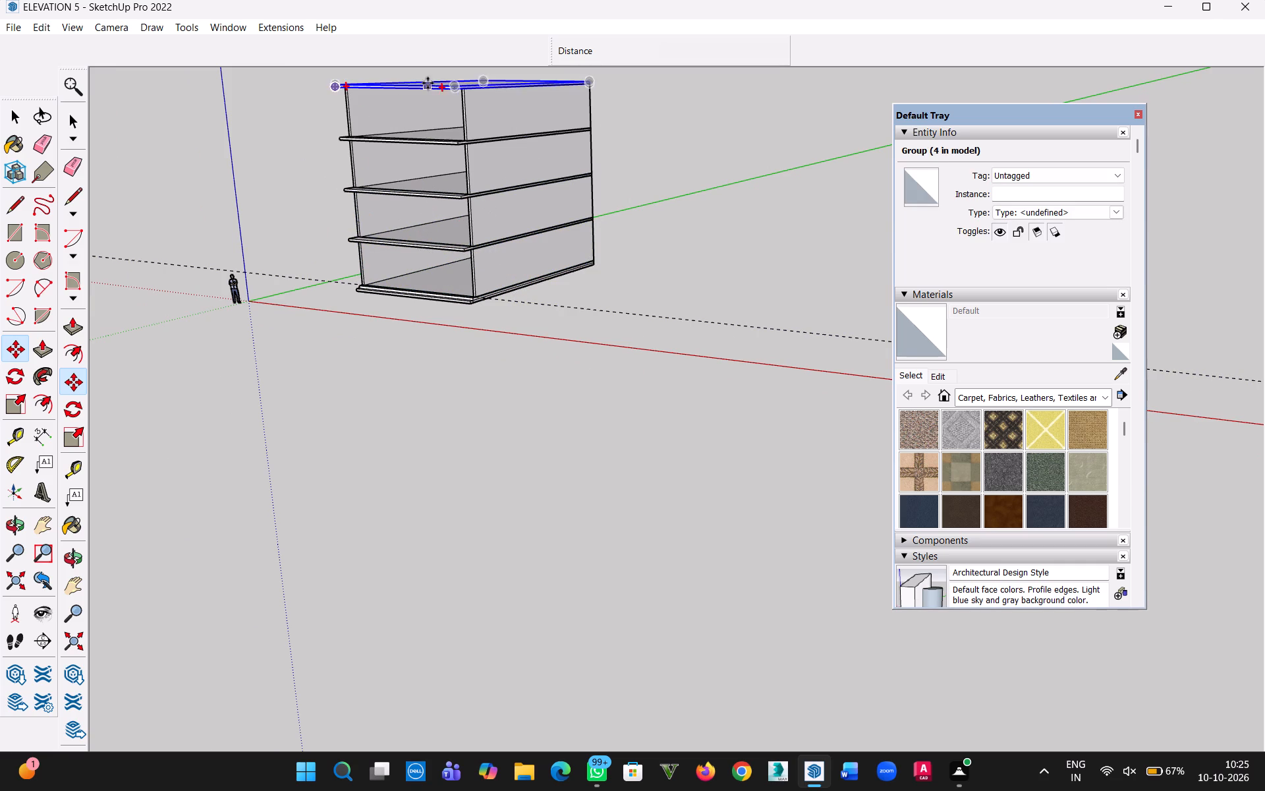
{"action": "left_click", "coordinate": [13, 112]}
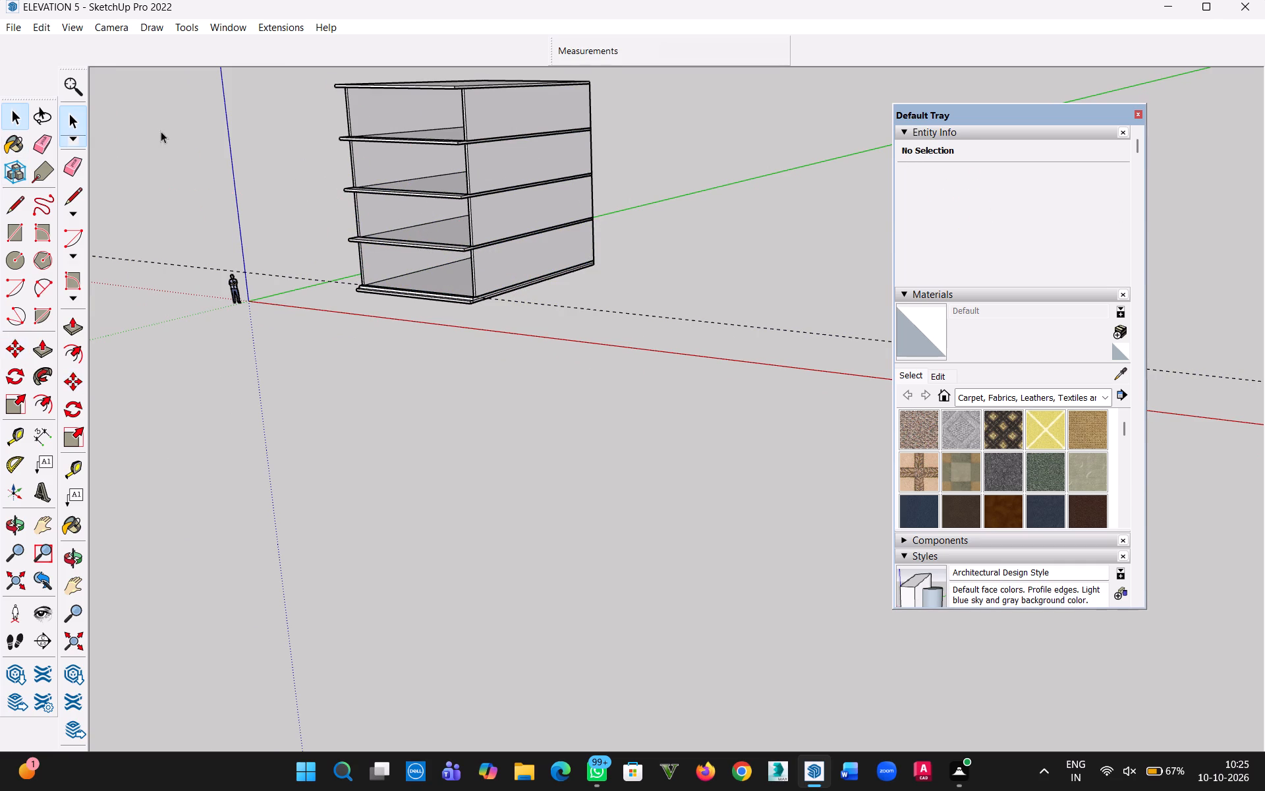
{"action": "left_click", "coordinate": [161, 131]}
Examine the stacked storeys from above, below and the front, checking the individual wall and slab groups.
{"action": "middle_click_drag", "start_coordinate": [318, 211], "coordinate": [655, 400]}
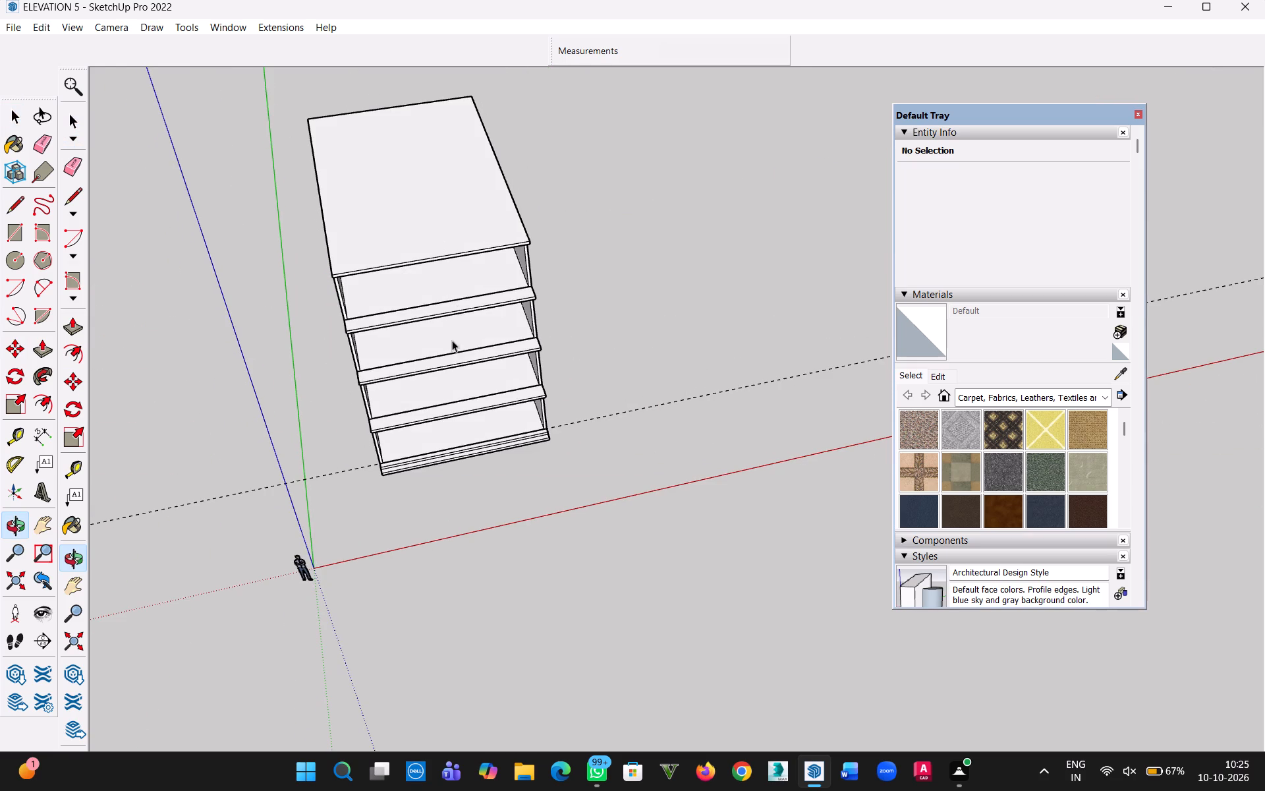
{"action": "middle_click_drag", "start_coordinate": [455, 395], "coordinate": [463, 408]}
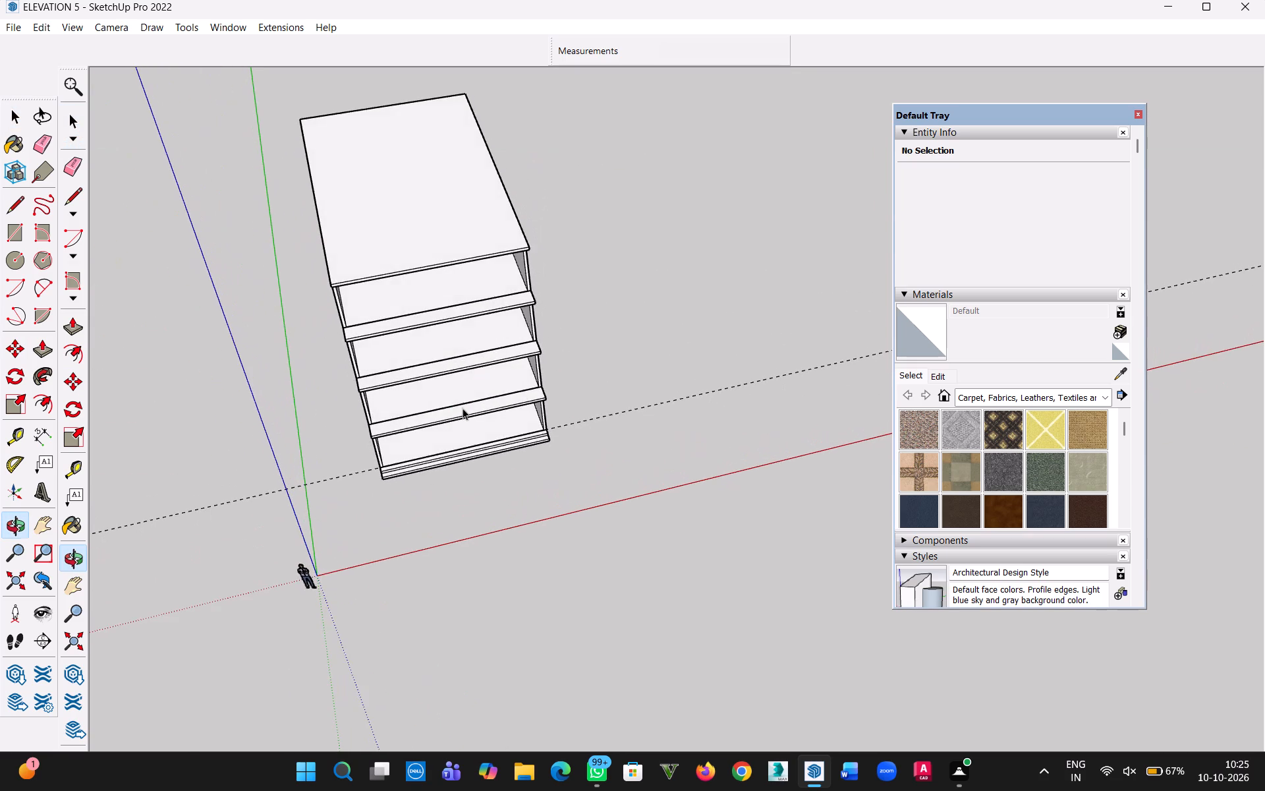
{"action": "scroll", "coordinate": [471, 385], "scroll_direction": "up", "scroll_amount": 6}
{"action": "middle_click_drag", "start_coordinate": [470, 399], "coordinate": [466, 0]}
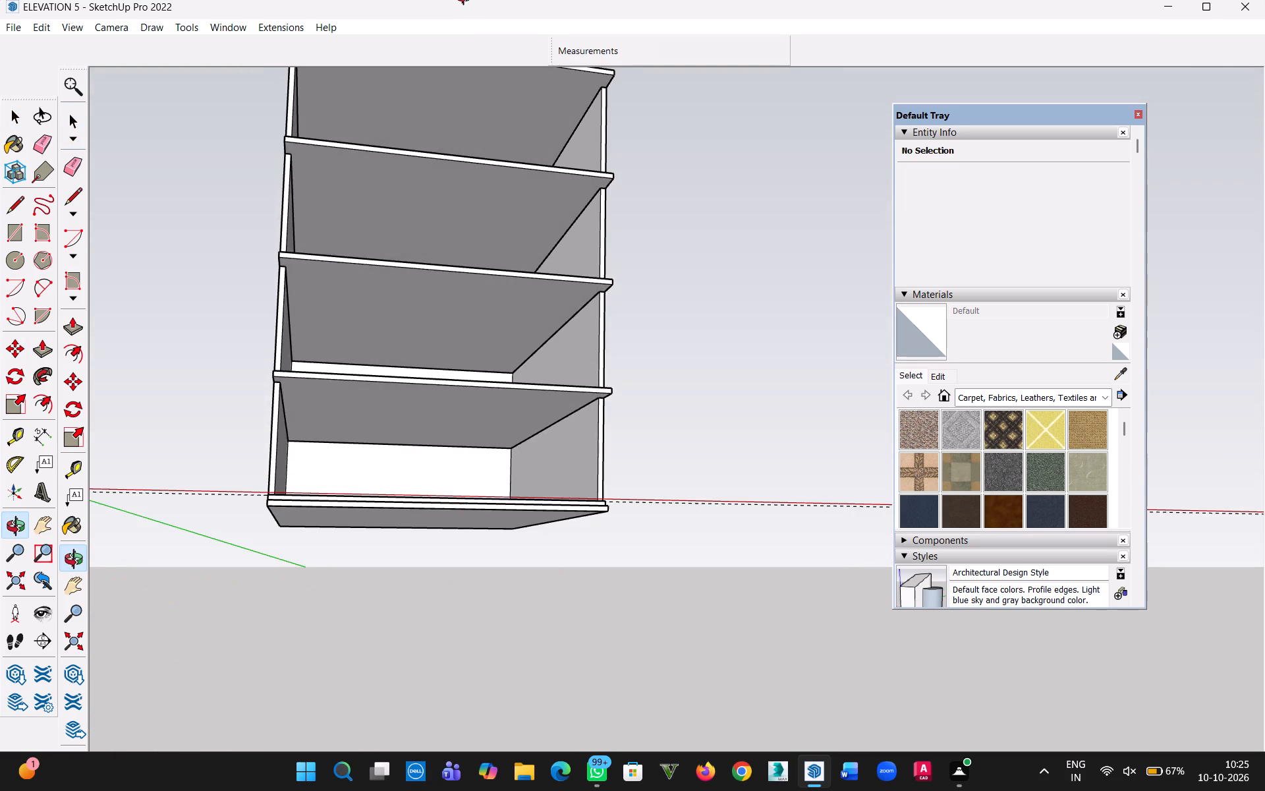
{"action": "middle_click_drag", "start_coordinate": [466, 0], "coordinate": [445, 372]}
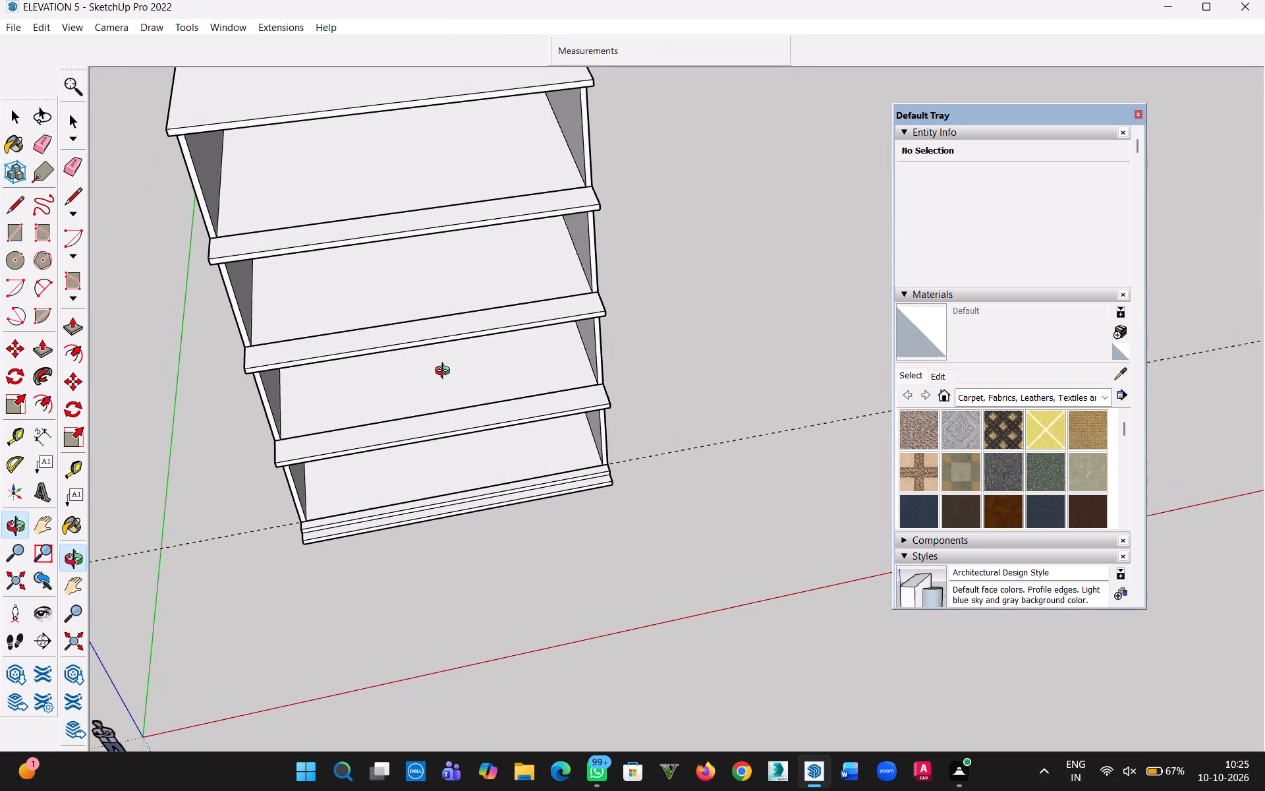
{"action": "middle_click_drag", "start_coordinate": [445, 372], "coordinate": [463, 185]}
{"action": "middle_click_drag", "start_coordinate": [463, 180], "coordinate": [448, 406]}
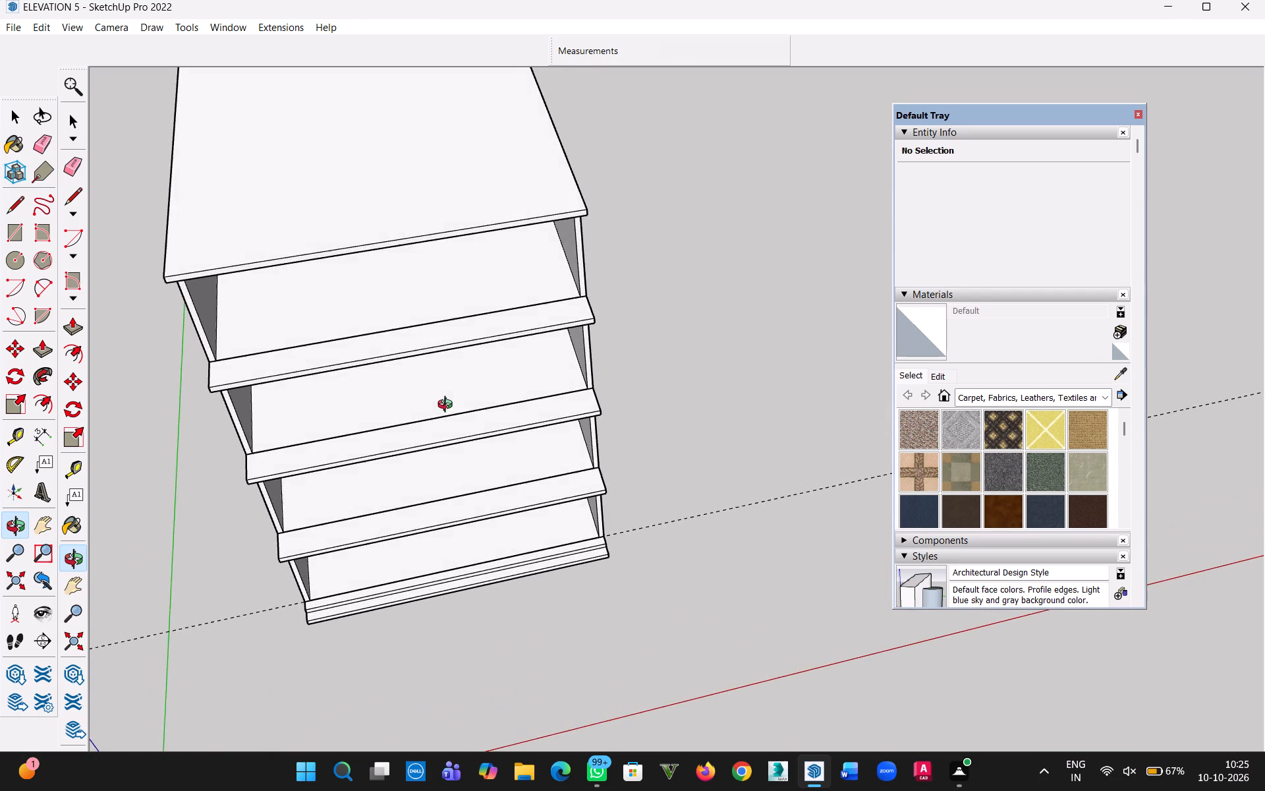
{"action": "middle_click_drag", "start_coordinate": [448, 406], "coordinate": [443, 457]}
{"action": "scroll", "coordinate": [473, 381], "scroll_direction": "up", "scroll_amount": 9}
{"action": "scroll", "coordinate": [540, 344], "scroll_direction": "up", "scroll_amount": 3}
{"action": "middle_click_drag", "start_coordinate": [551, 376], "coordinate": [582, 374]}
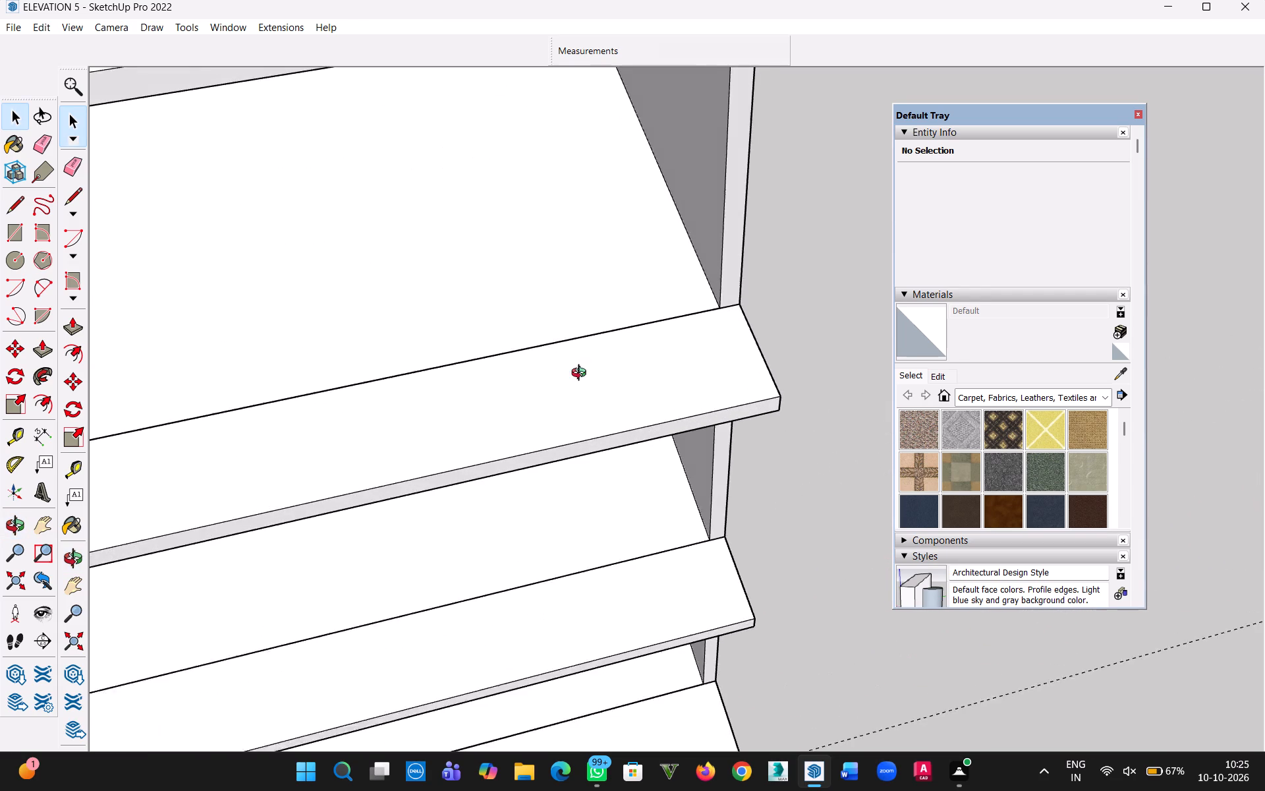
{"action": "middle_click_drag", "start_coordinate": [582, 374], "coordinate": [642, 347]}
{"action": "left_click", "coordinate": [600, 326]}
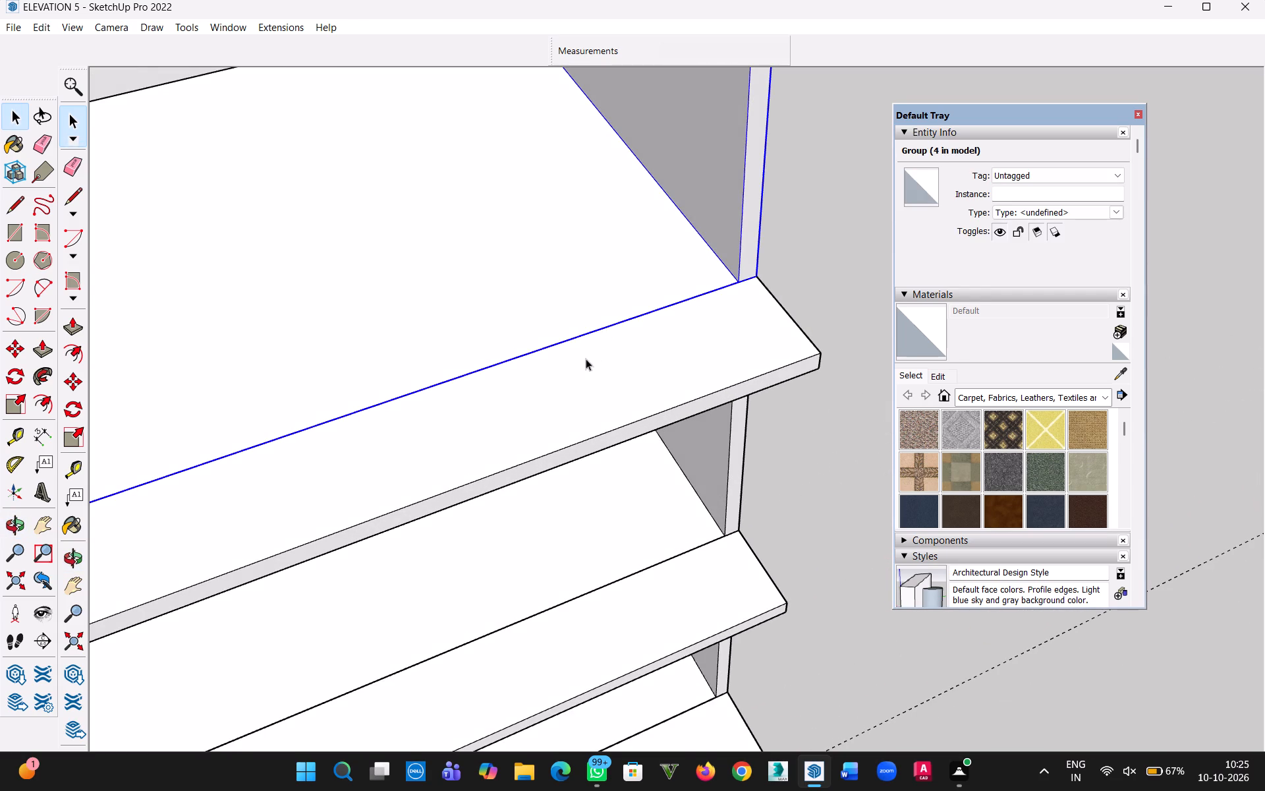
{"action": "scroll", "coordinate": [584, 366], "scroll_direction": "down", "scroll_amount": 4}
{"action": "left_click", "coordinate": [579, 378]}
{"action": "scroll", "coordinate": [540, 424], "scroll_direction": "down", "scroll_amount": 7}
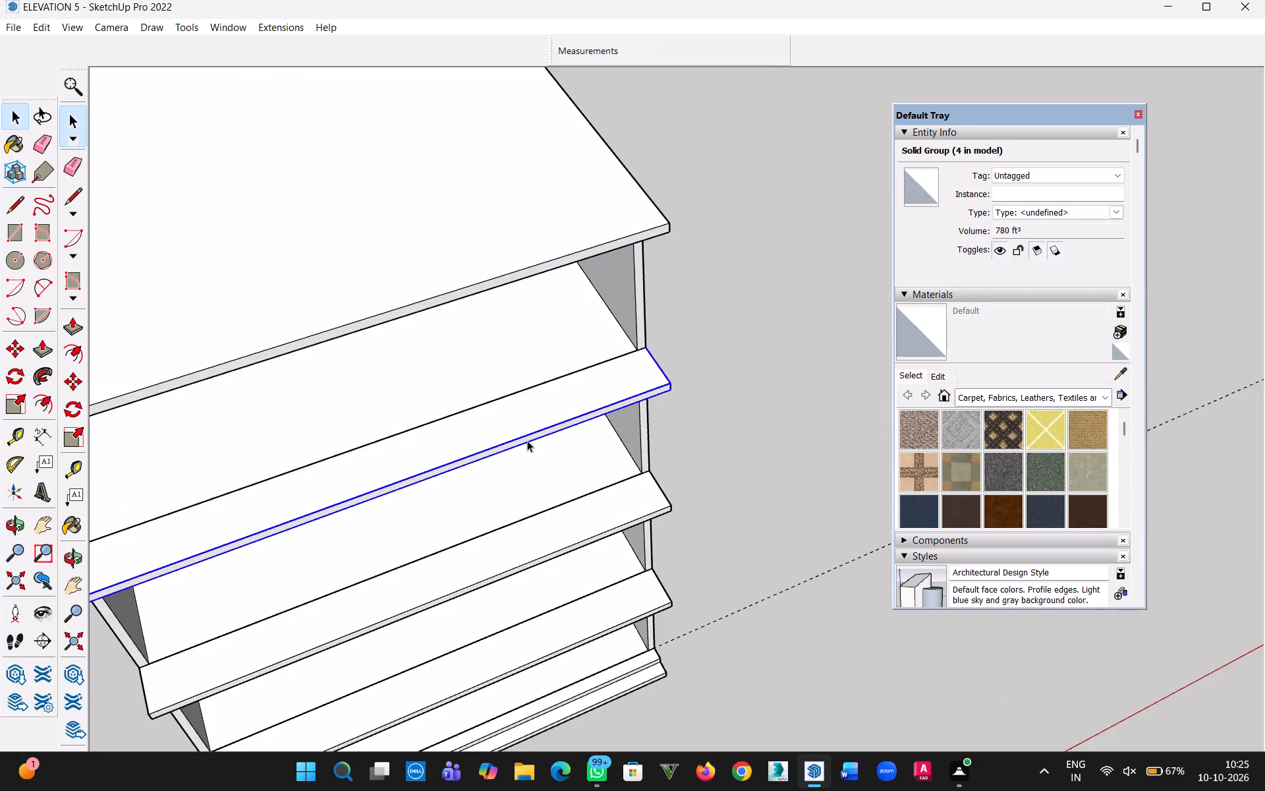
{"action": "scroll", "coordinate": [527, 440], "scroll_direction": "down", "scroll_amount": 3}
{"action": "middle_click_drag", "start_coordinate": [517, 469], "coordinate": [358, 326]}
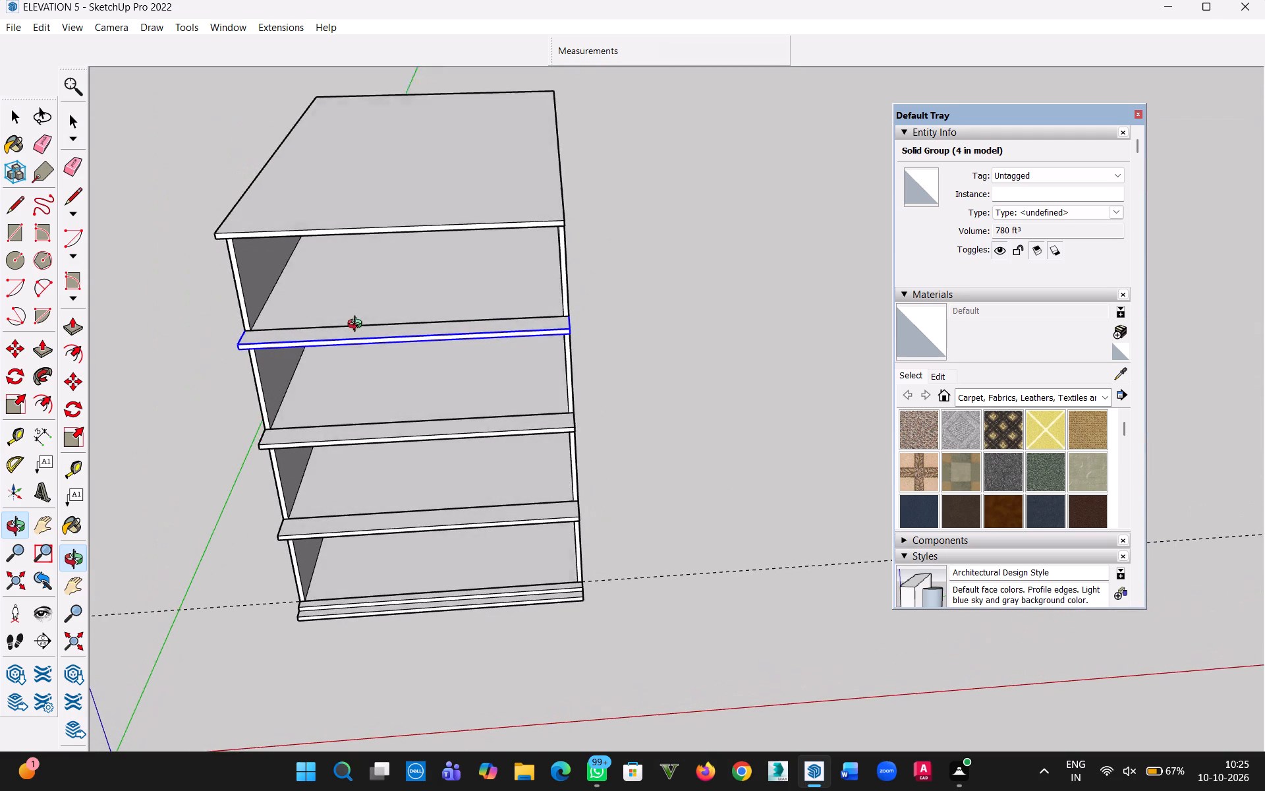
{"action": "middle_click_drag", "start_coordinate": [358, 326], "coordinate": [358, 334]}
{"action": "scroll", "coordinate": [428, 364], "scroll_direction": "up", "scroll_amount": 5}
{"action": "left_click", "coordinate": [506, 427]}
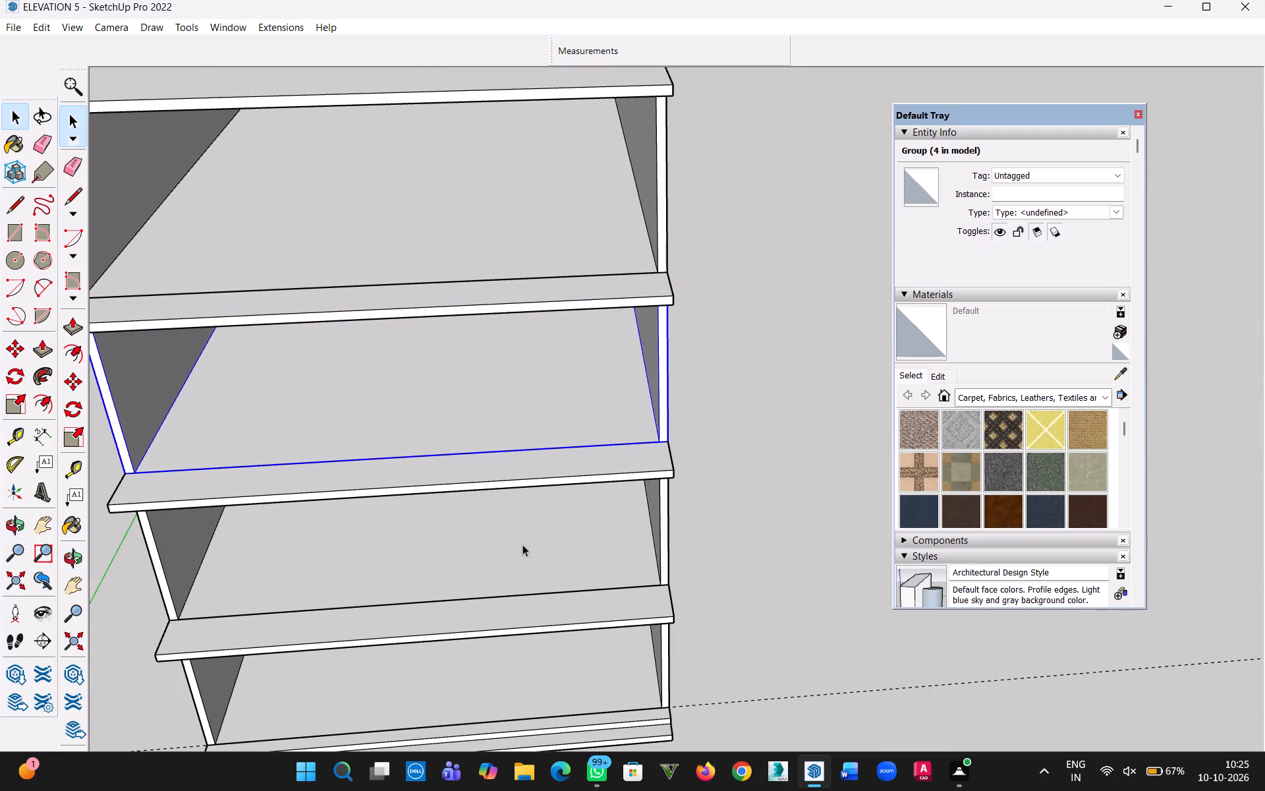
Inspect the slab group above the ground storey and its internal geometry, without editing it.
{"action": "left_click", "coordinate": [522, 544]}
{"action": "left_click", "coordinate": [510, 626]}
{"action": "double_click", "coordinate": [509, 631]}
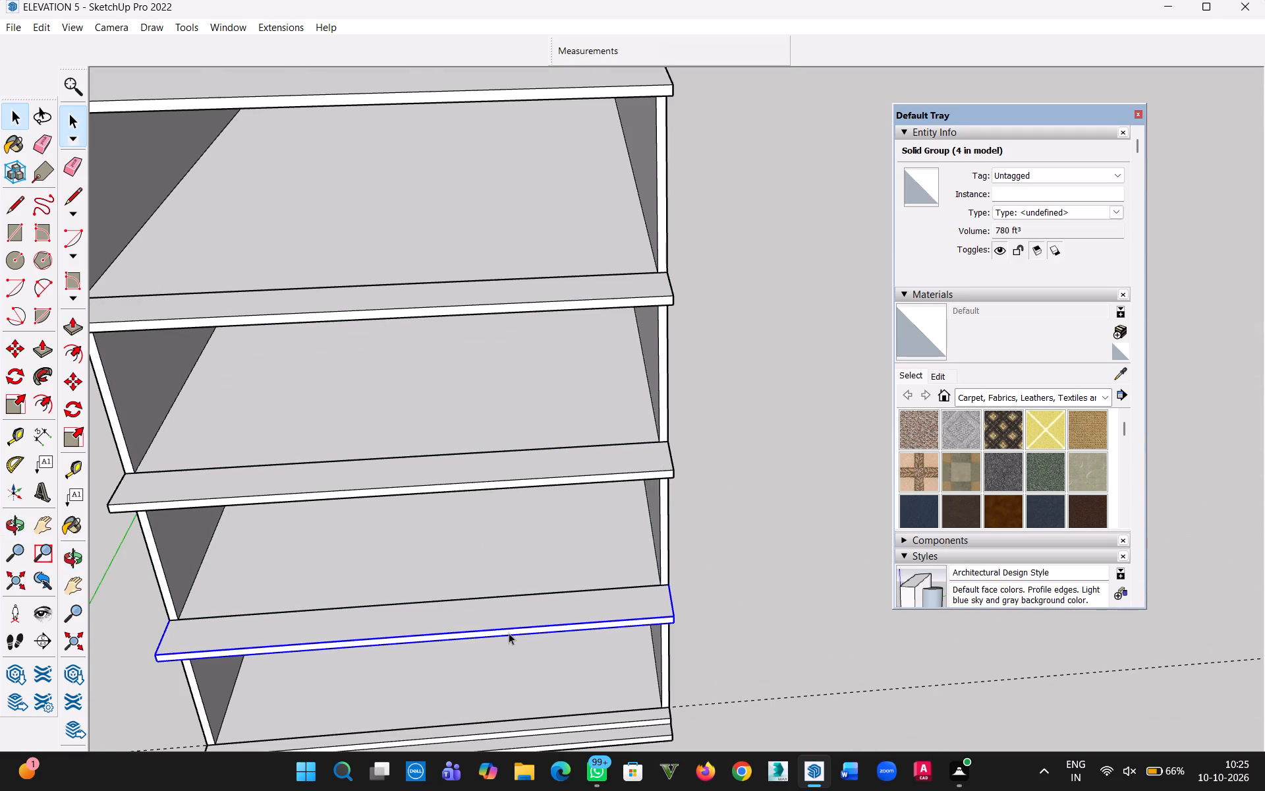
{"action": "double_click", "coordinate": [509, 633]}
{"action": "left_click", "coordinate": [740, 556]}
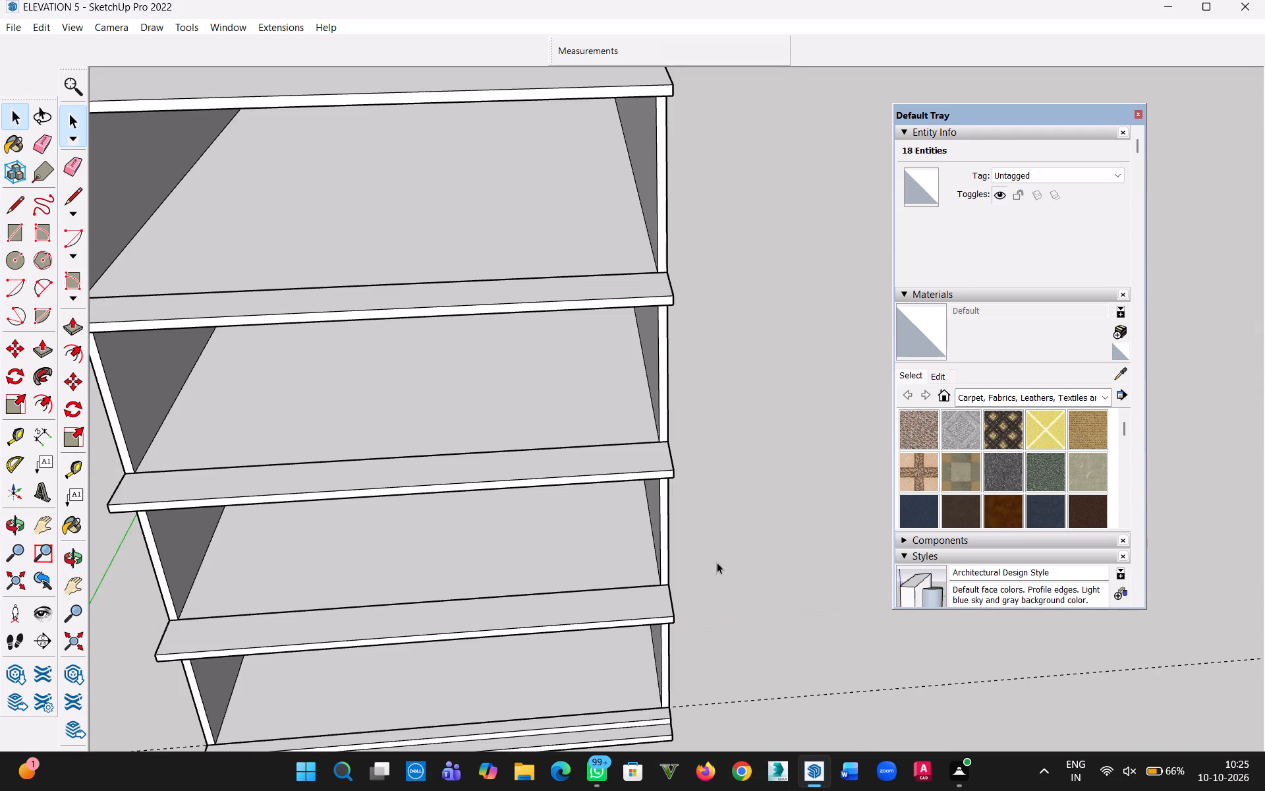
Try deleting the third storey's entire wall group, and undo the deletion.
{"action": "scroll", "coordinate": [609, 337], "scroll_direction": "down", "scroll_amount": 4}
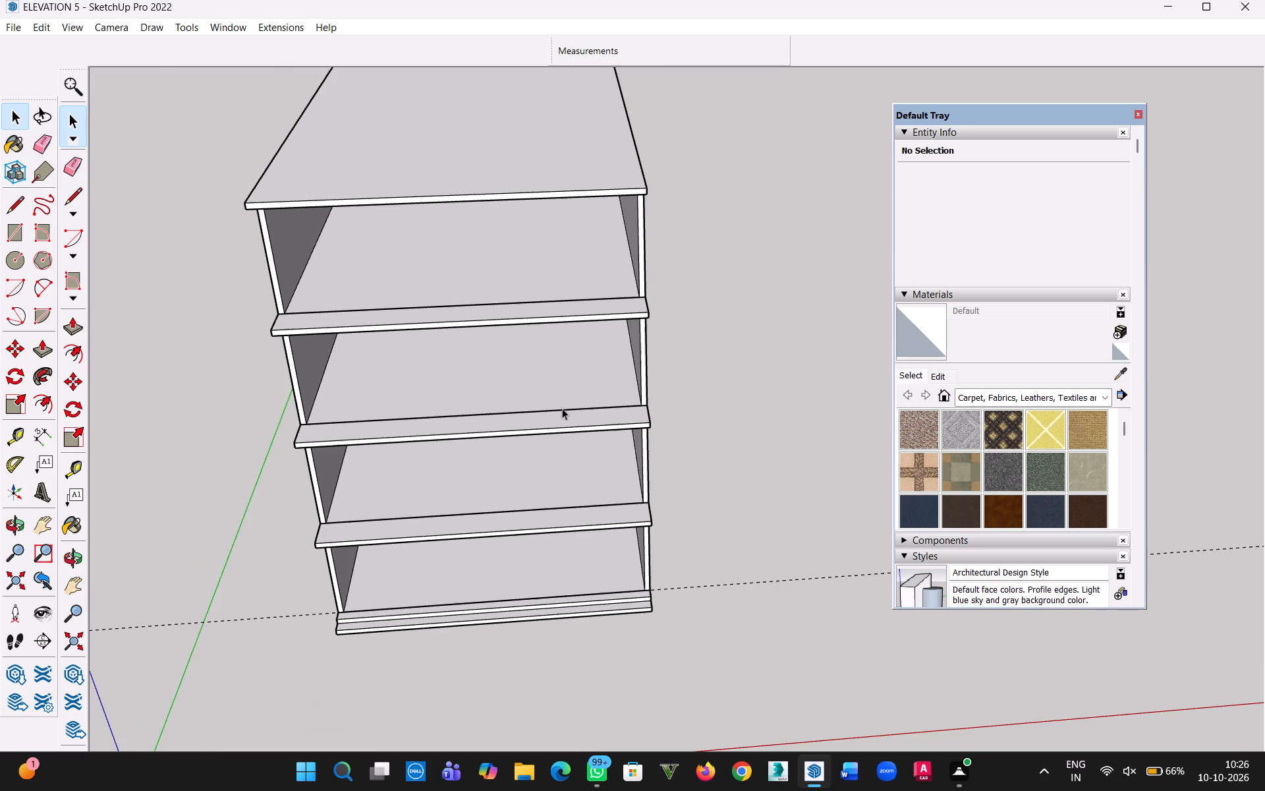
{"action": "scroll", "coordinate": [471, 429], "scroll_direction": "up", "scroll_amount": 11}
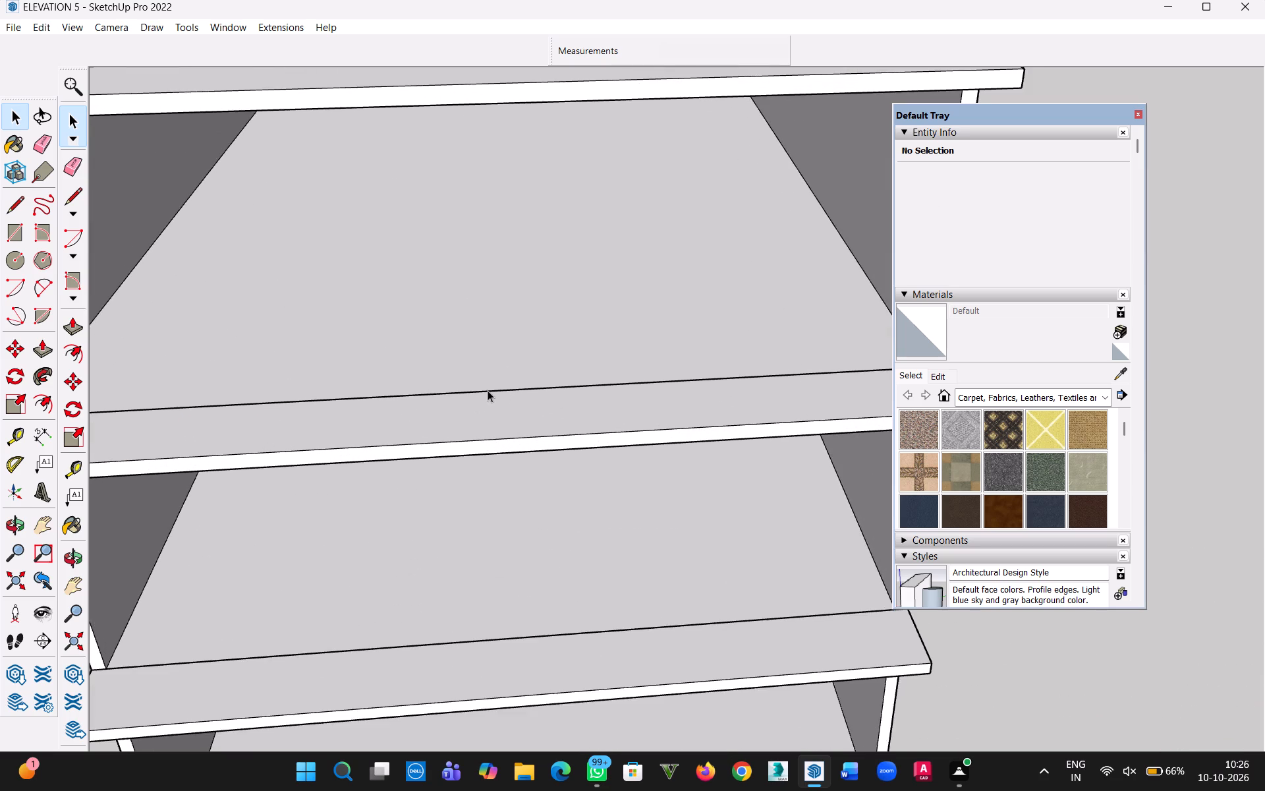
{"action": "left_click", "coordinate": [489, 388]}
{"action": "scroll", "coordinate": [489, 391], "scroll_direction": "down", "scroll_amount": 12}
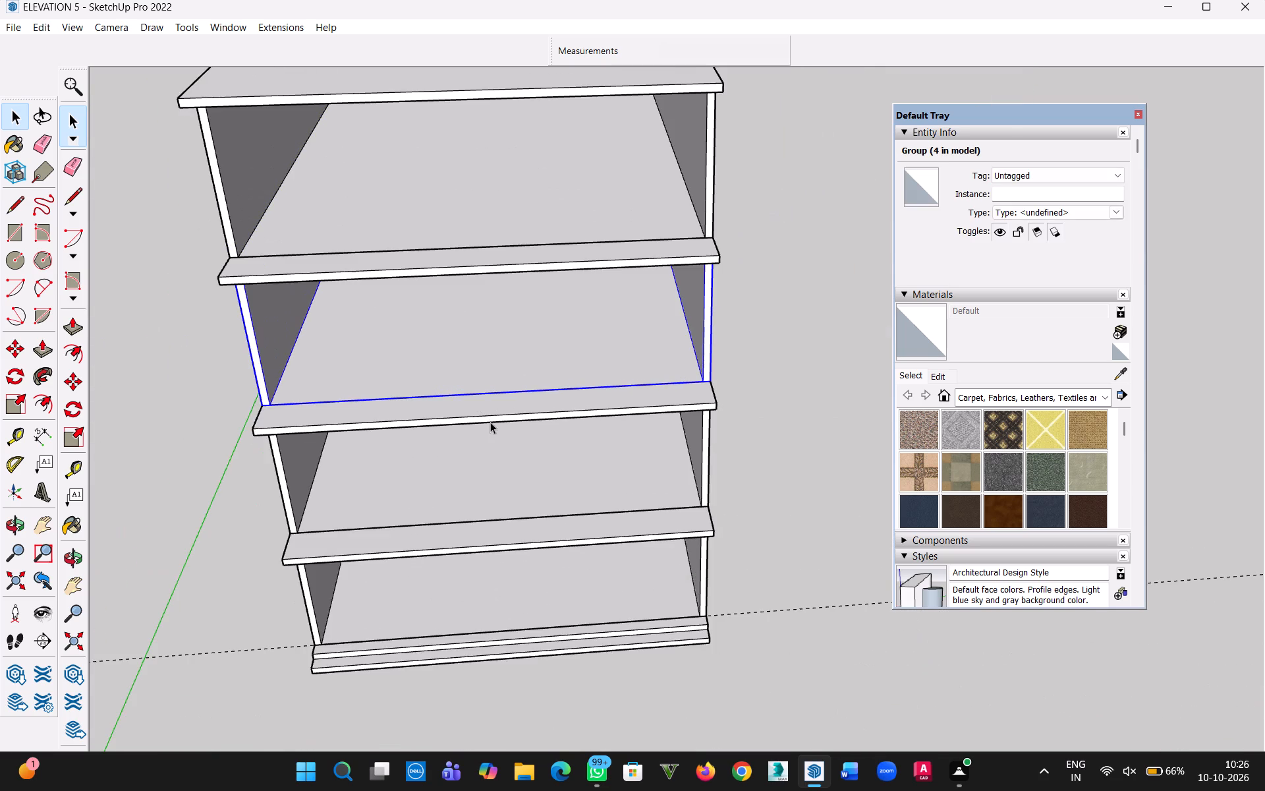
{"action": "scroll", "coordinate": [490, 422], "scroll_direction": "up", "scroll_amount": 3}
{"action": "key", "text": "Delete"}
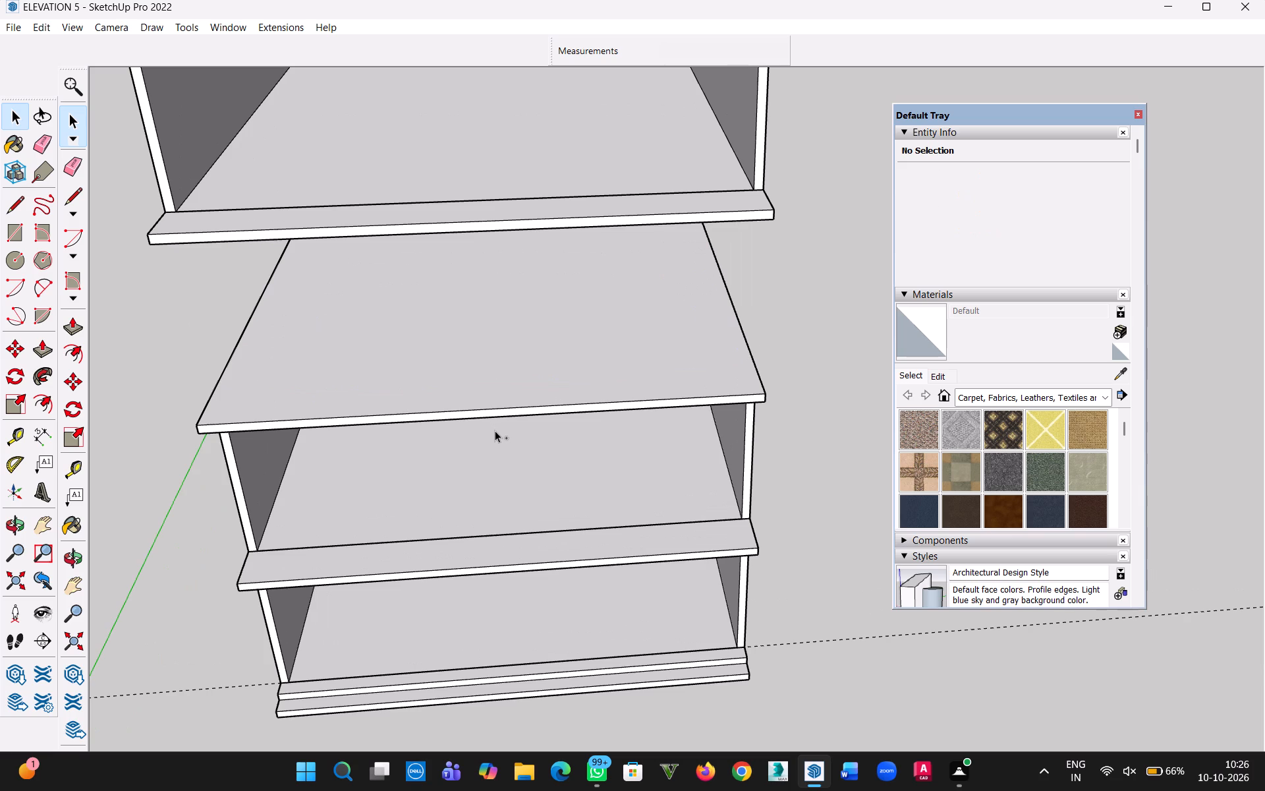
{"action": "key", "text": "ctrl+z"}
Inside the third storey's wall group, remove the redundant floor face by deleting its 29' front edge.
{"action": "left_click", "coordinate": [826, 363]}
{"action": "scroll", "coordinate": [735, 419], "scroll_direction": "up", "scroll_amount": 1}
{"action": "middle_click_drag", "start_coordinate": [735, 419], "coordinate": [667, 244]}
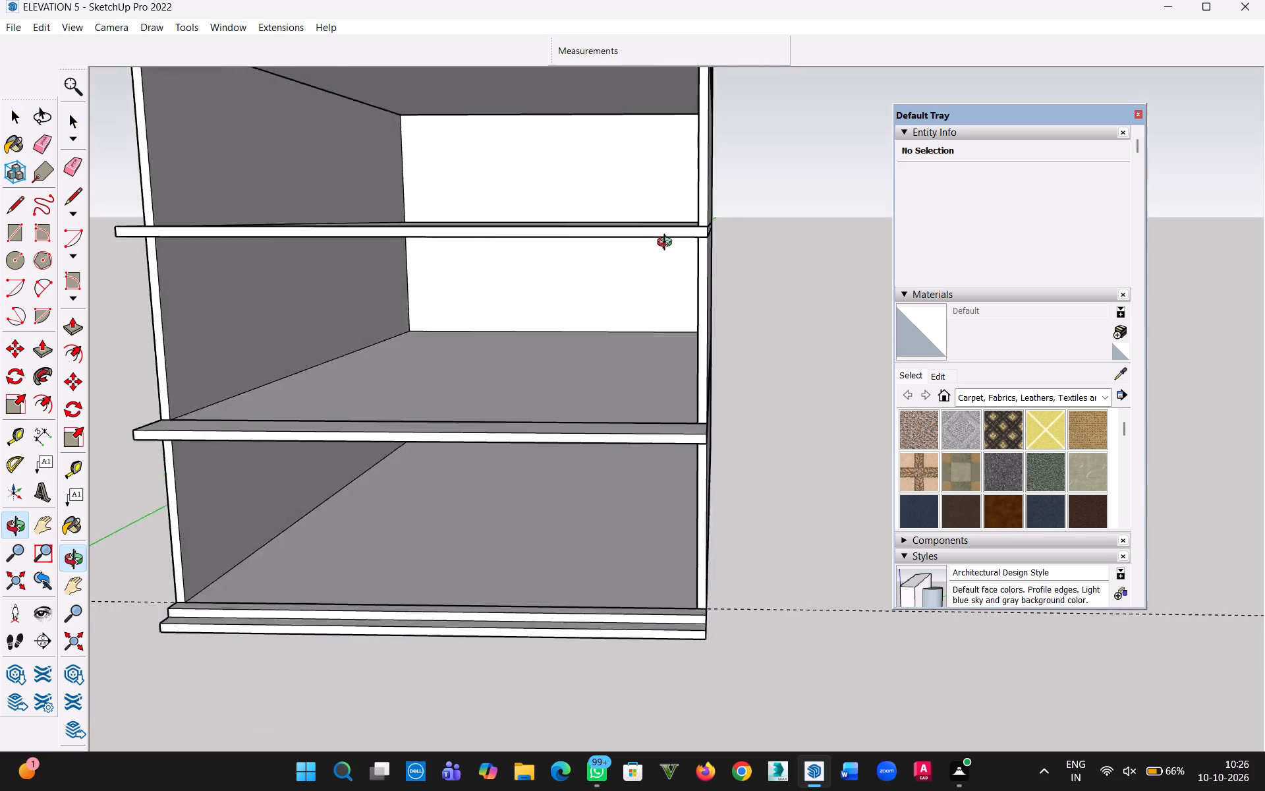
{"action": "middle_click_drag", "start_coordinate": [667, 244], "coordinate": [718, 464]}
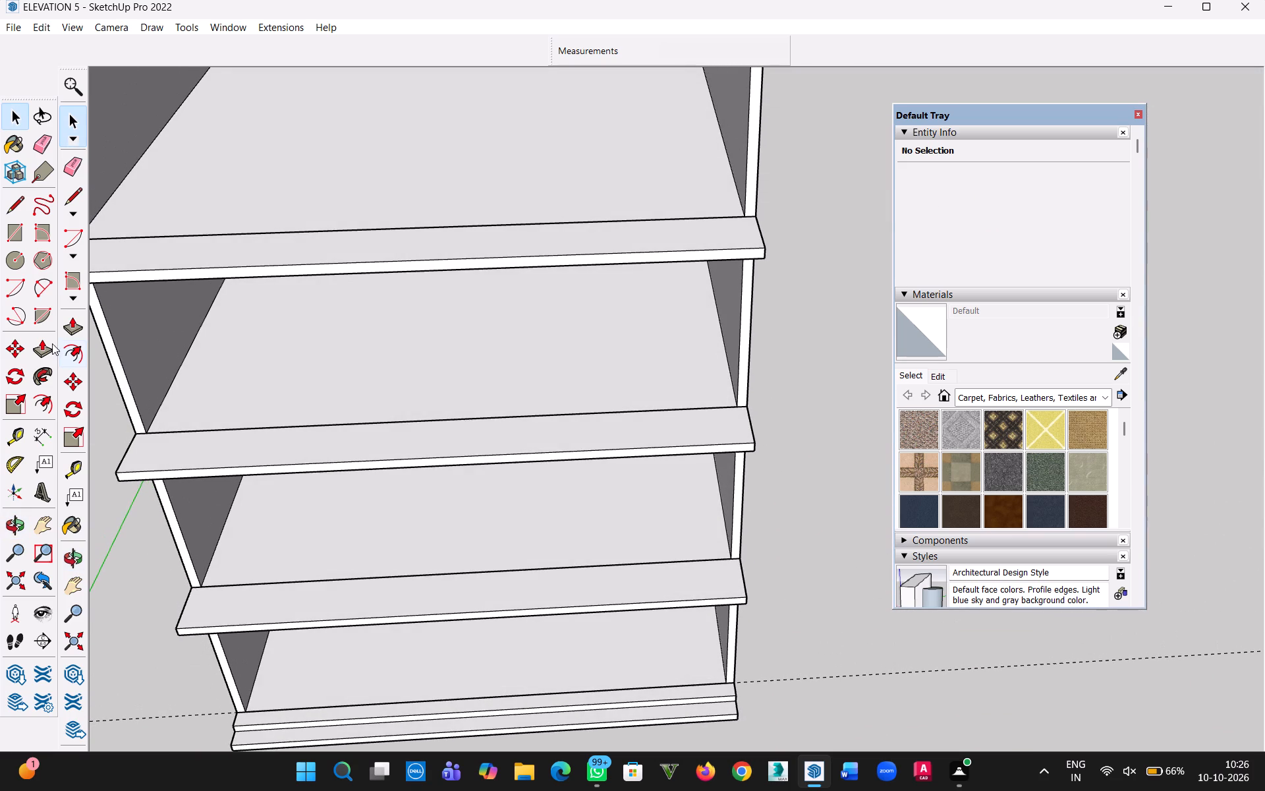
{"action": "double_click", "coordinate": [315, 397]}
{"action": "scroll", "coordinate": [356, 419], "scroll_direction": "up", "scroll_amount": 5}
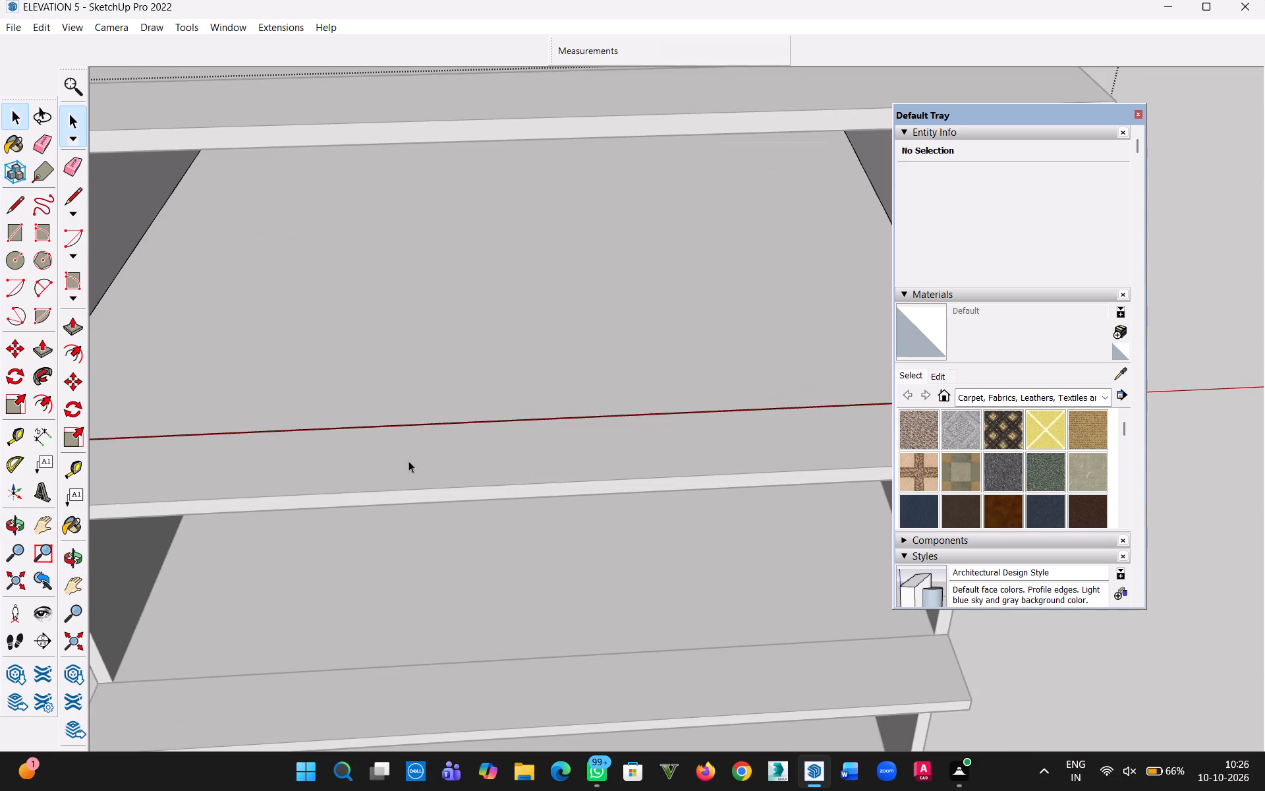
{"action": "middle_click_drag", "start_coordinate": [413, 455], "coordinate": [27, 403]}
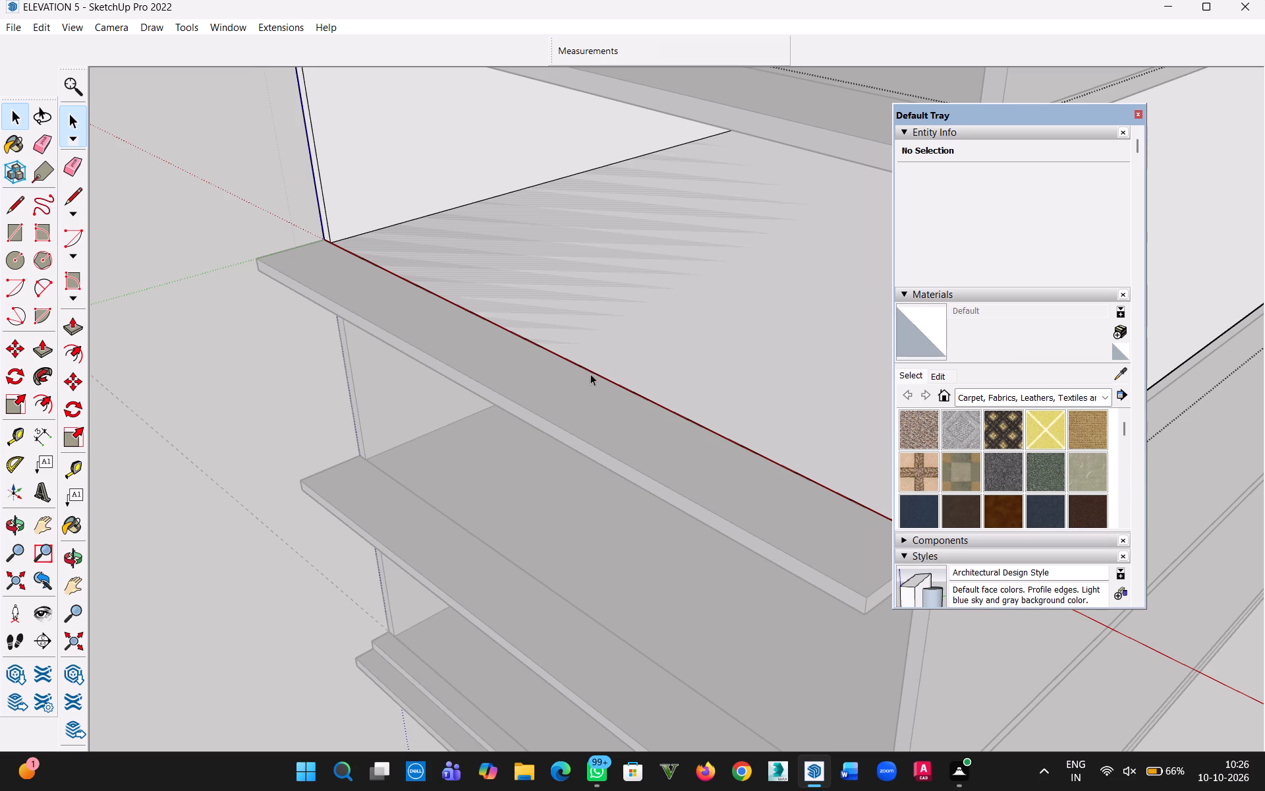
{"action": "left_click", "coordinate": [595, 372]}
{"action": "scroll", "coordinate": [569, 401], "scroll_direction": "down", "scroll_amount": 2}
{"action": "key", "text": "Delete"}
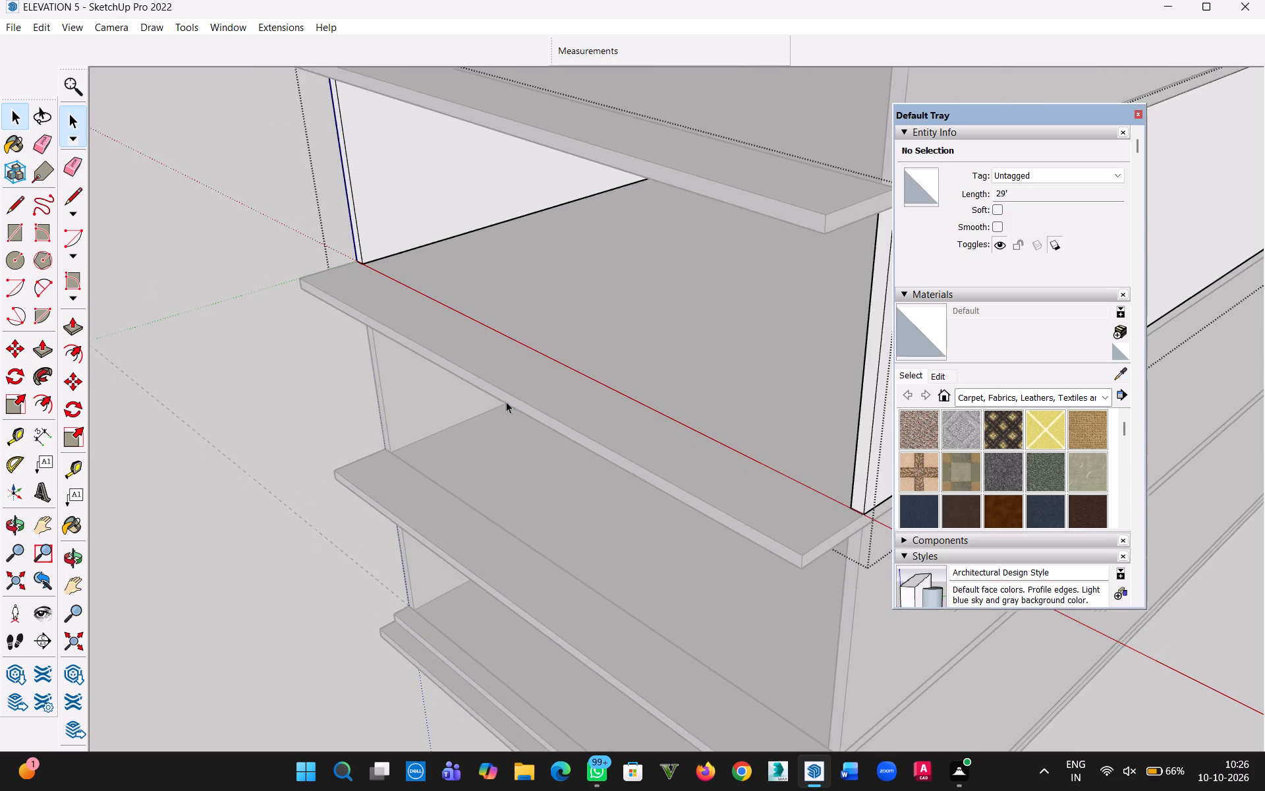
{"action": "scroll", "coordinate": [506, 401], "scroll_direction": "down", "scroll_amount": 2}
{"action": "left_click", "coordinate": [289, 365]}
Inside the second storey's wall group, delete the front floor edge to remove the redundant floor face.
{"action": "middle_click_drag", "start_coordinate": [358, 452], "coordinate": [646, 328]}
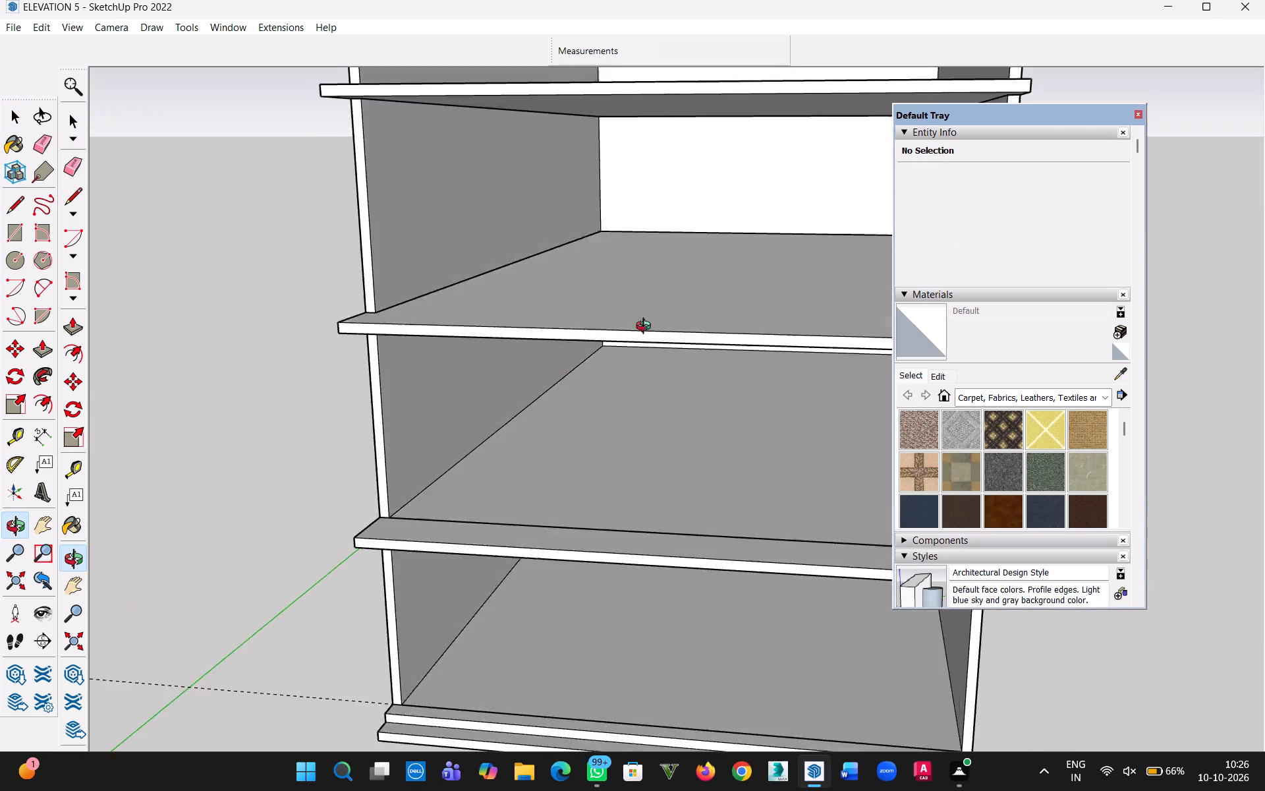
{"action": "middle_click_drag", "start_coordinate": [646, 328], "coordinate": [708, 500]}
{"action": "triple_click", "coordinate": [640, 550]}
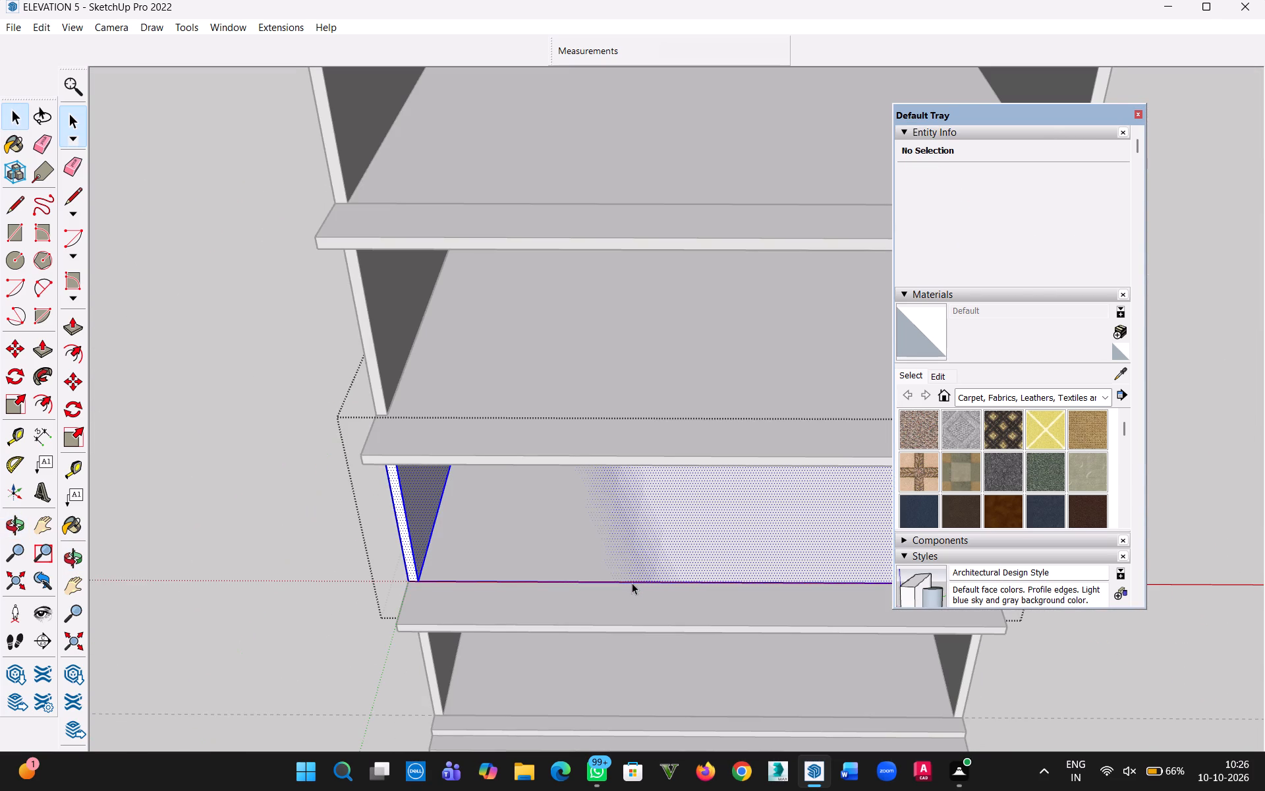
{"action": "left_click", "coordinate": [632, 583]}
{"action": "key", "text": "Delete"}
Inside the ground storey's wall group, delete the front floor edge to remove the redundant floor face.
{"action": "double_click", "coordinate": [618, 674]}
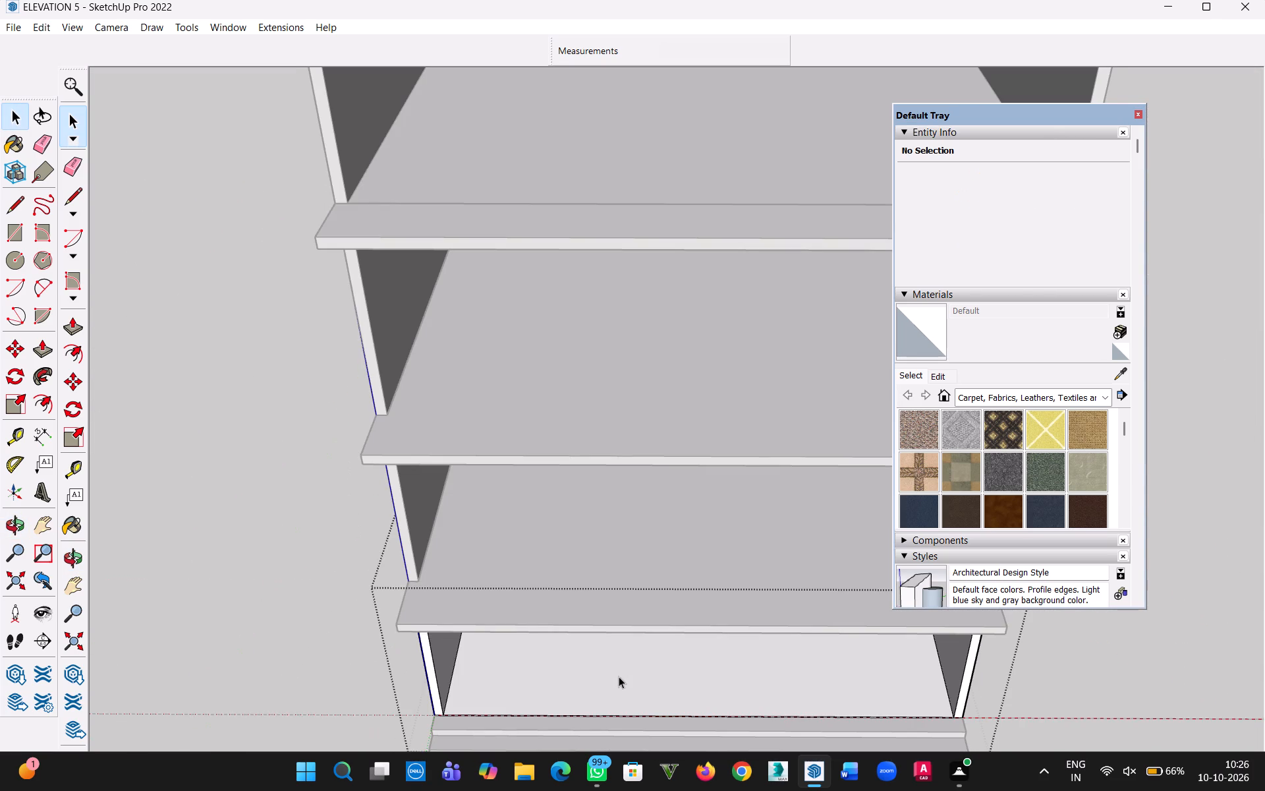
{"action": "left_click", "coordinate": [604, 717]}
{"action": "key", "text": "Delete"}
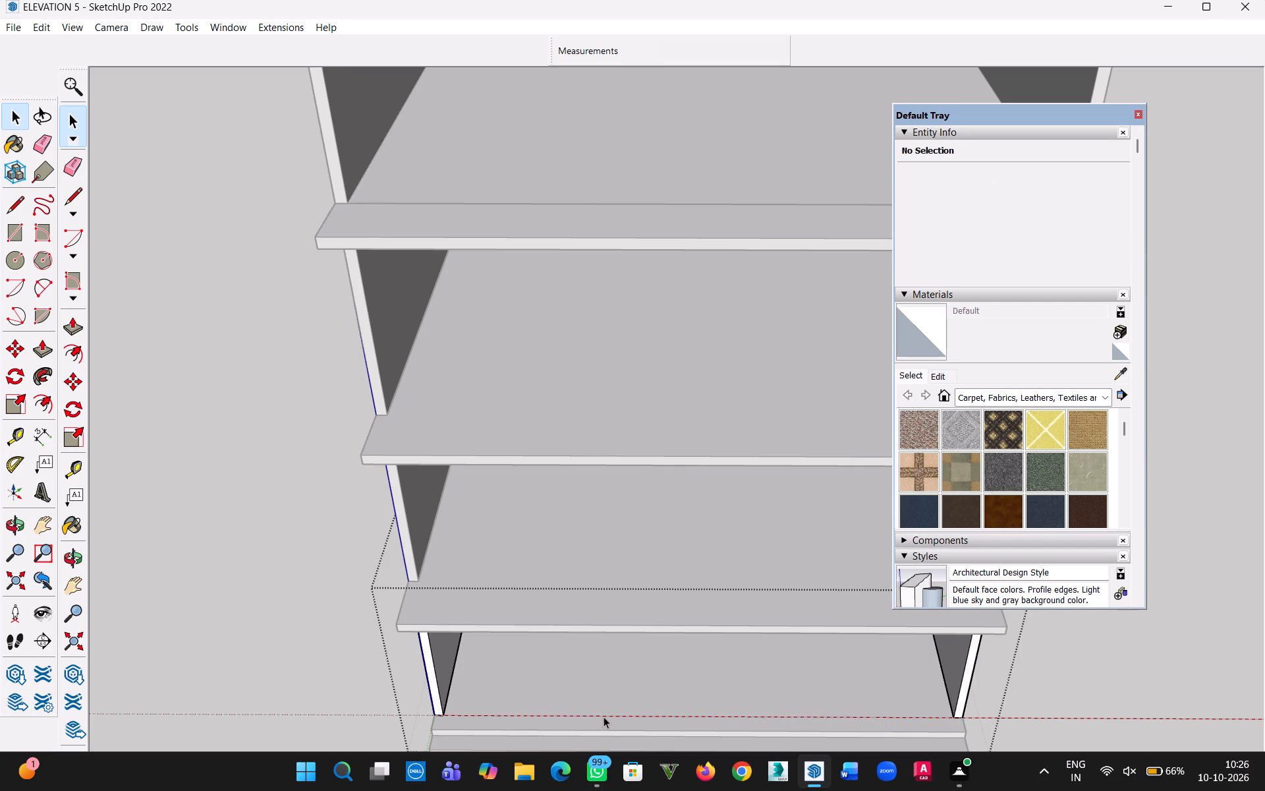
{"action": "scroll", "coordinate": [516, 624], "scroll_direction": "down", "scroll_amount": 3}
{"action": "left_click", "coordinate": [256, 486]}
Examine the cleaned lower storeys from the front, the side and above.
{"action": "middle_click_drag", "start_coordinate": [475, 588], "coordinate": [485, 549]}
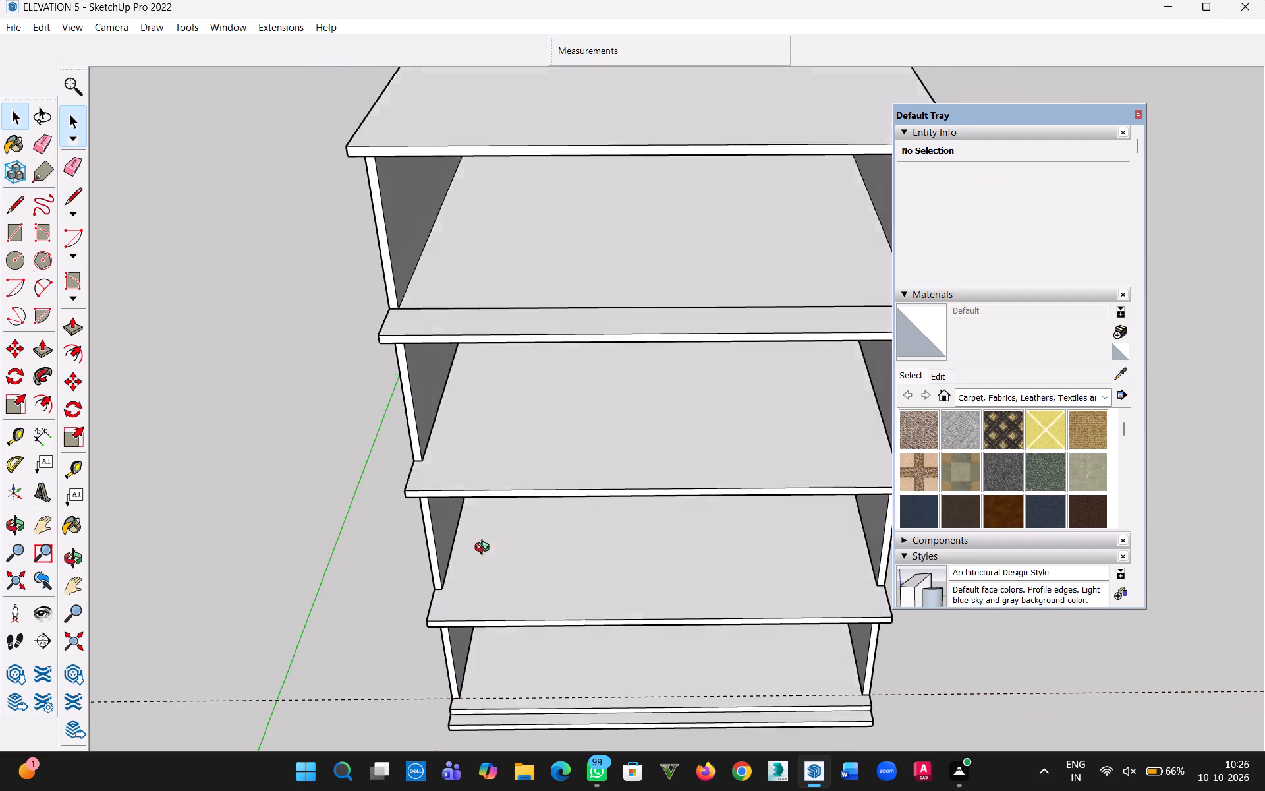
{"action": "middle_click_drag", "start_coordinate": [485, 549], "coordinate": [483, 491]}
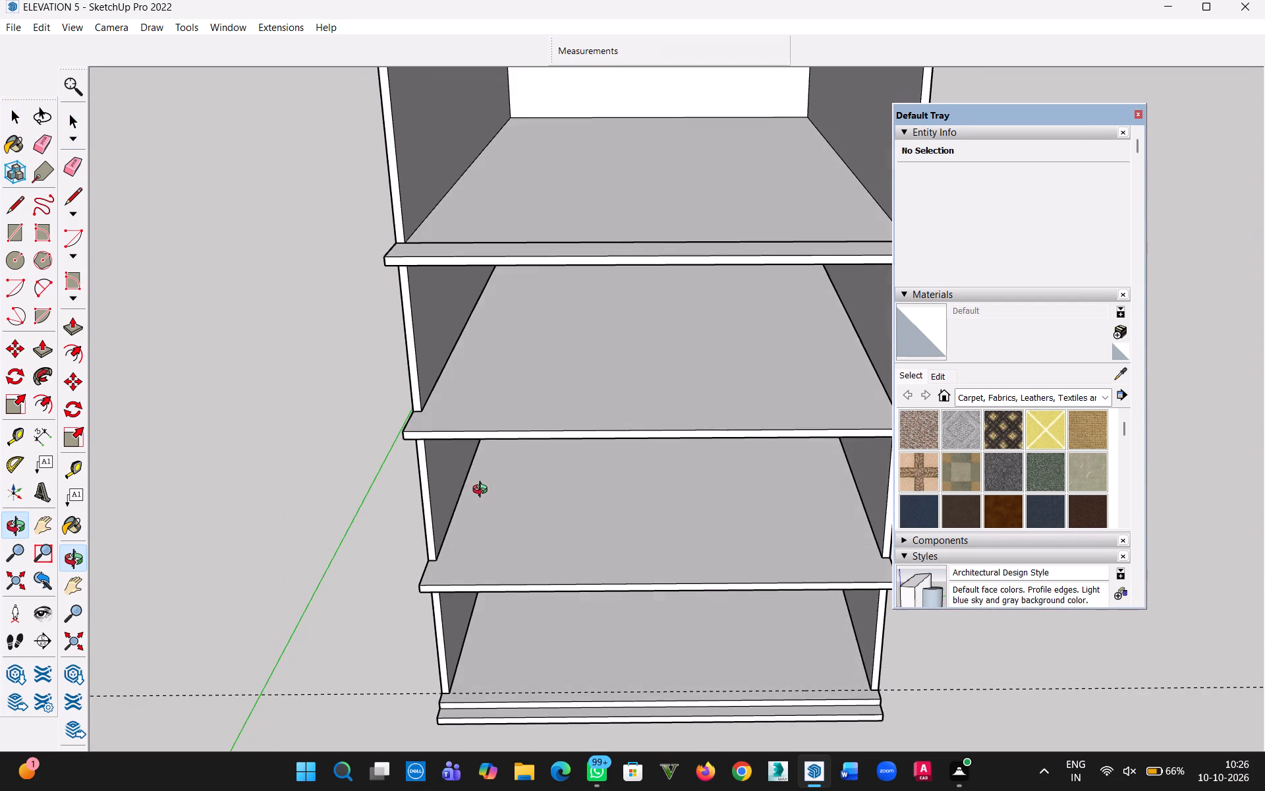
{"action": "middle_click_drag", "start_coordinate": [483, 491], "coordinate": [482, 491]}
{"action": "key", "text": "h"}
{"action": "left_click_drag", "start_coordinate": [509, 539], "coordinate": [316, 322]}
{"action": "middle_click_drag", "start_coordinate": [370, 405], "coordinate": [621, 383]}
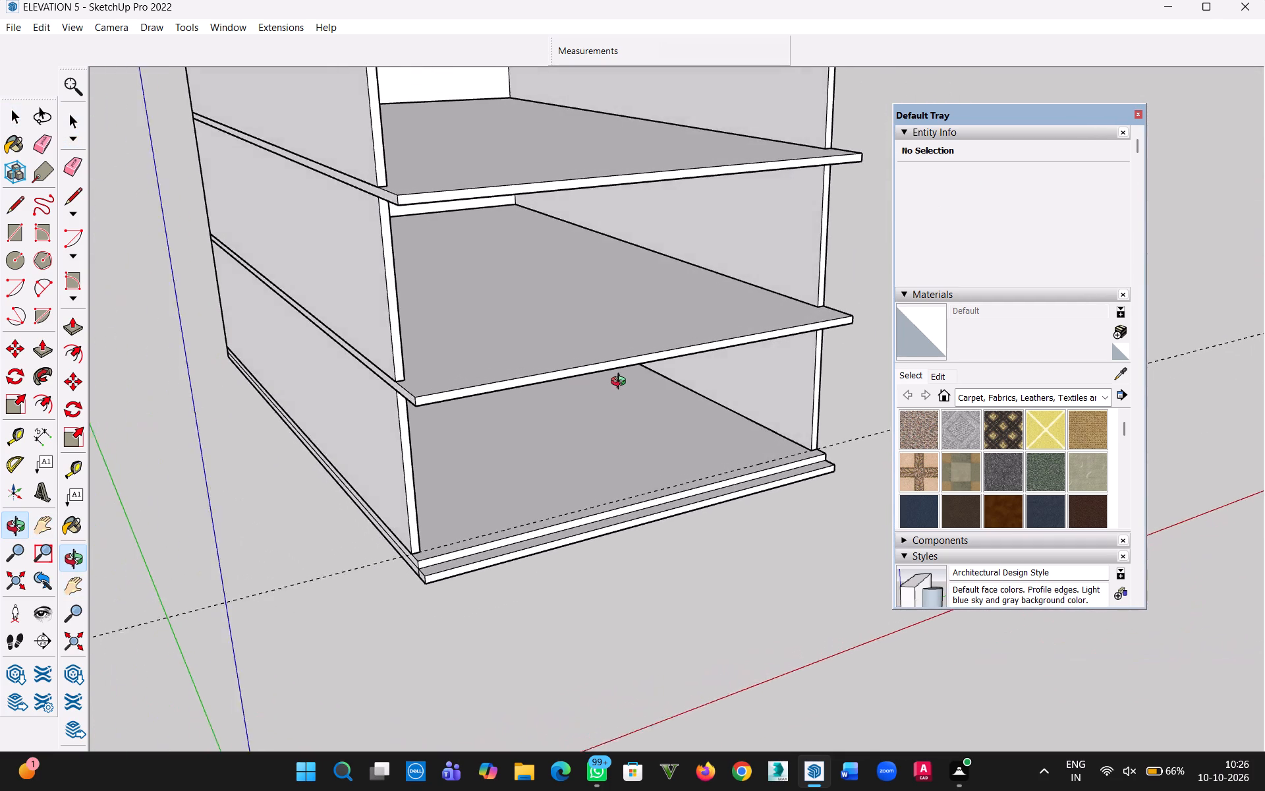
{"action": "middle_click_drag", "start_coordinate": [621, 383], "coordinate": [364, 458]}
{"action": "scroll", "coordinate": [358, 459], "scroll_direction": "down", "scroll_amount": 5}
{"action": "middle_click_drag", "start_coordinate": [351, 311], "coordinate": [383, 425]}
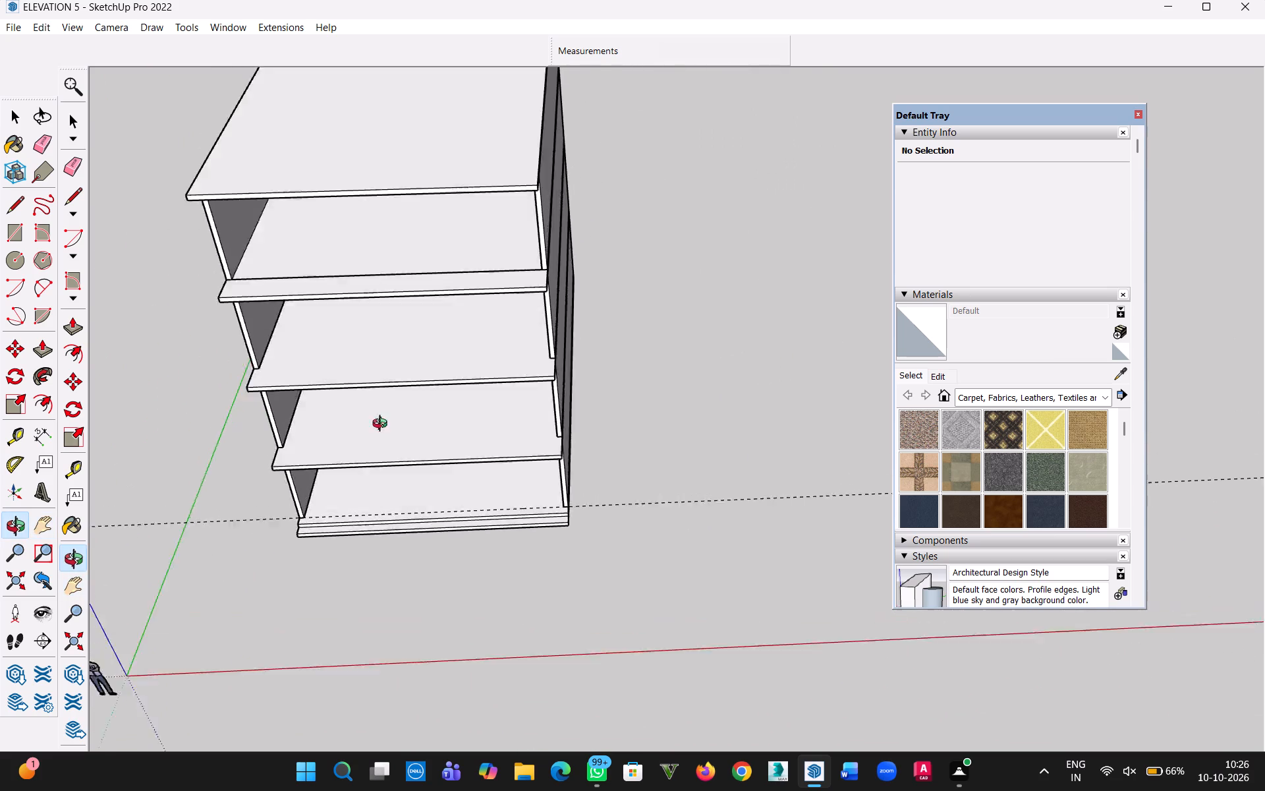
{"action": "middle_click_drag", "start_coordinate": [383, 425], "coordinate": [384, 488]}
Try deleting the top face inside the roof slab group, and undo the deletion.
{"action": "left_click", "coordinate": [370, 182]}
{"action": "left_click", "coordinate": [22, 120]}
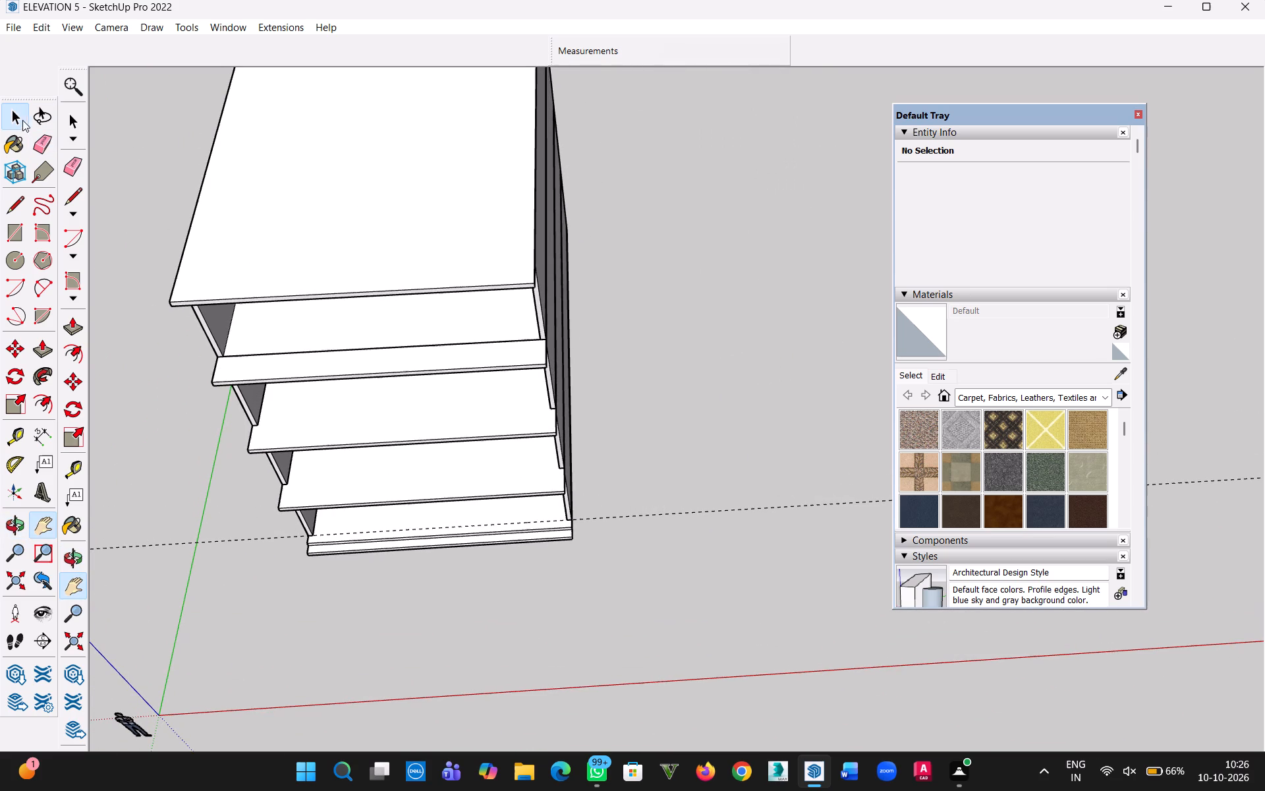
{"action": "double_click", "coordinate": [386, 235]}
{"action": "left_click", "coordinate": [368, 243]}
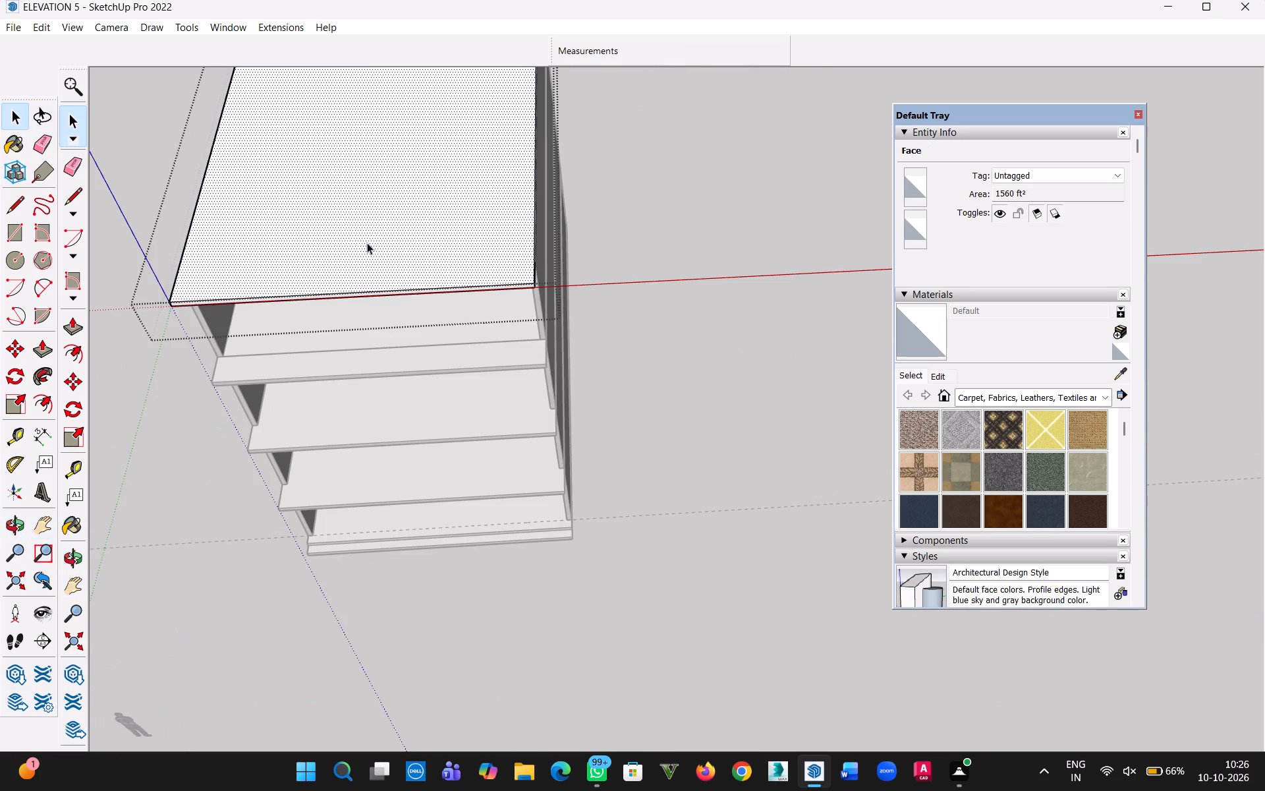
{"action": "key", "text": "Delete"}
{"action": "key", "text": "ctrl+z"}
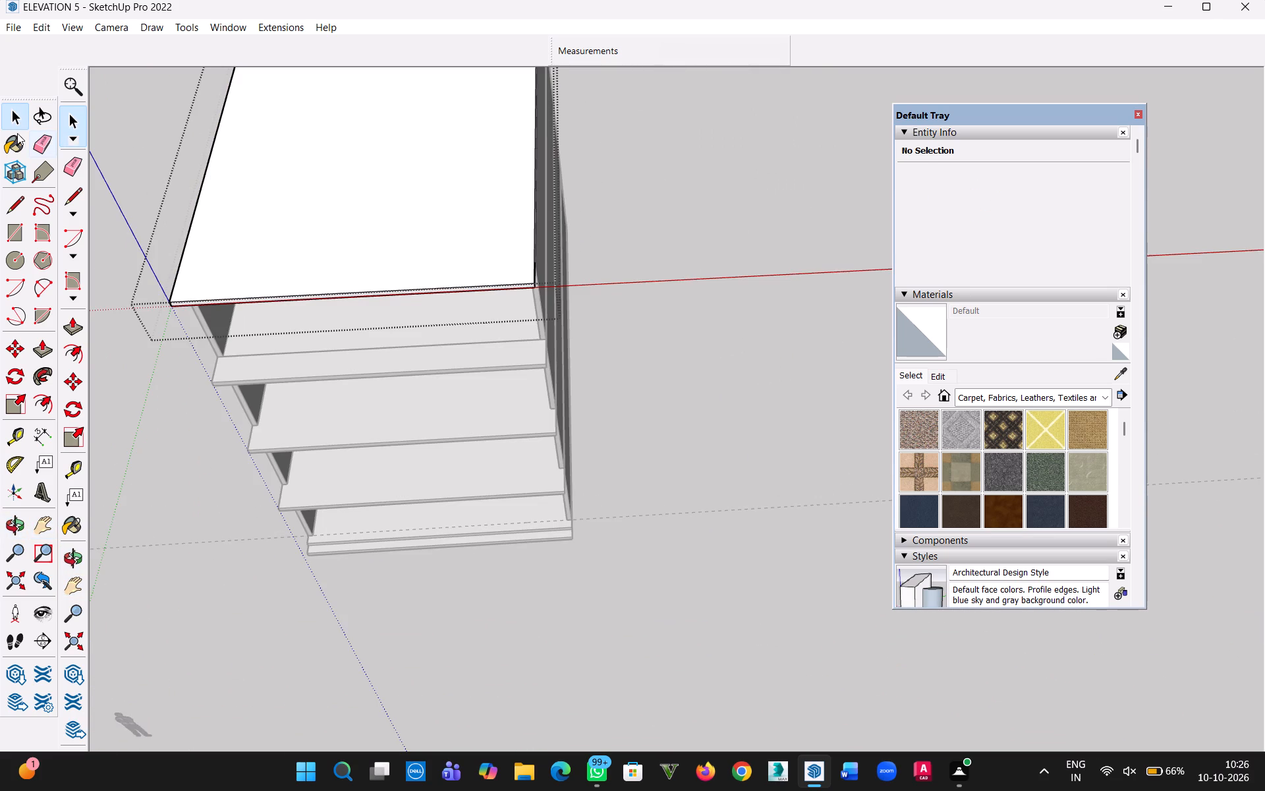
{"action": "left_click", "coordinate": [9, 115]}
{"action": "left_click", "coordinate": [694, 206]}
Inside the top storey's wall group, remove the redundant floor face by deleting its 29' front edge.
{"action": "middle_click_drag", "start_coordinate": [607, 602], "coordinate": [586, 468]}
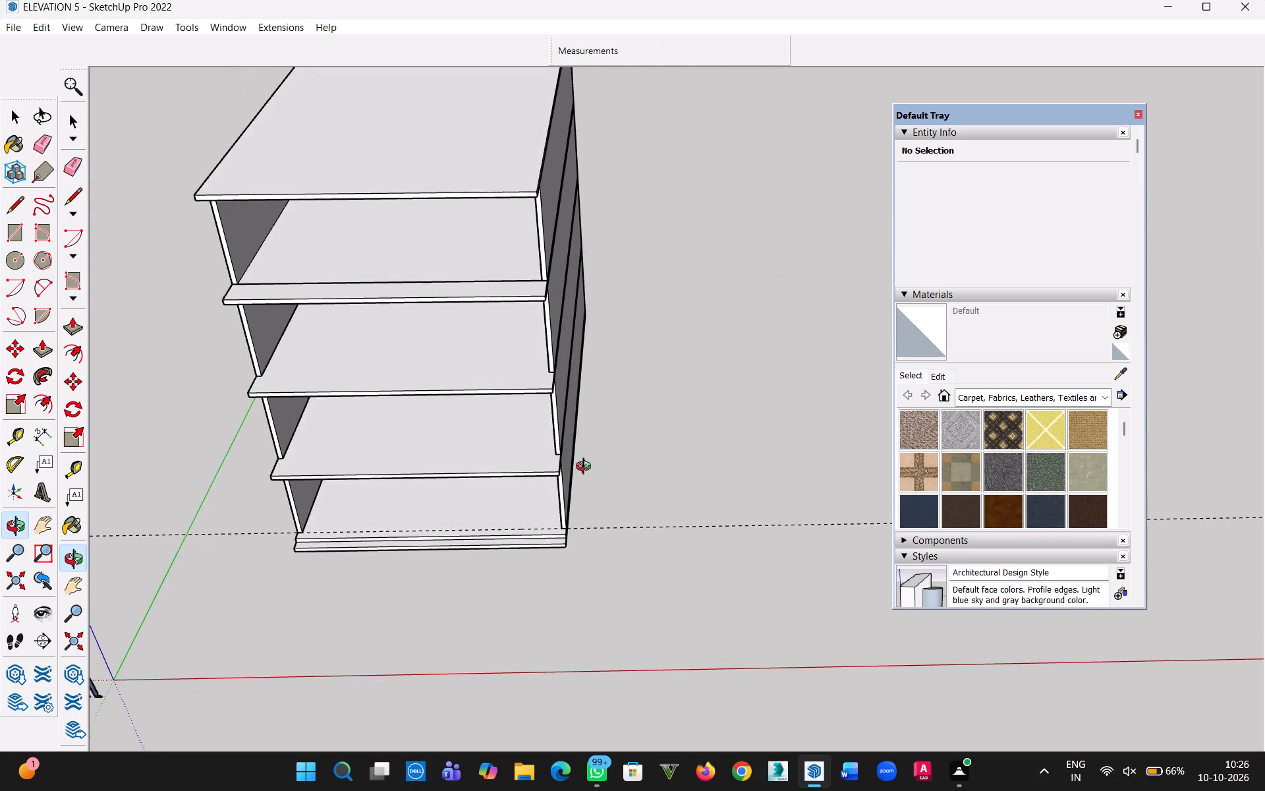
{"action": "middle_click_drag", "start_coordinate": [586, 468], "coordinate": [621, 536]}
{"action": "double_click", "coordinate": [418, 298]}
{"action": "scroll", "coordinate": [422, 307], "scroll_direction": "up", "scroll_amount": 6}
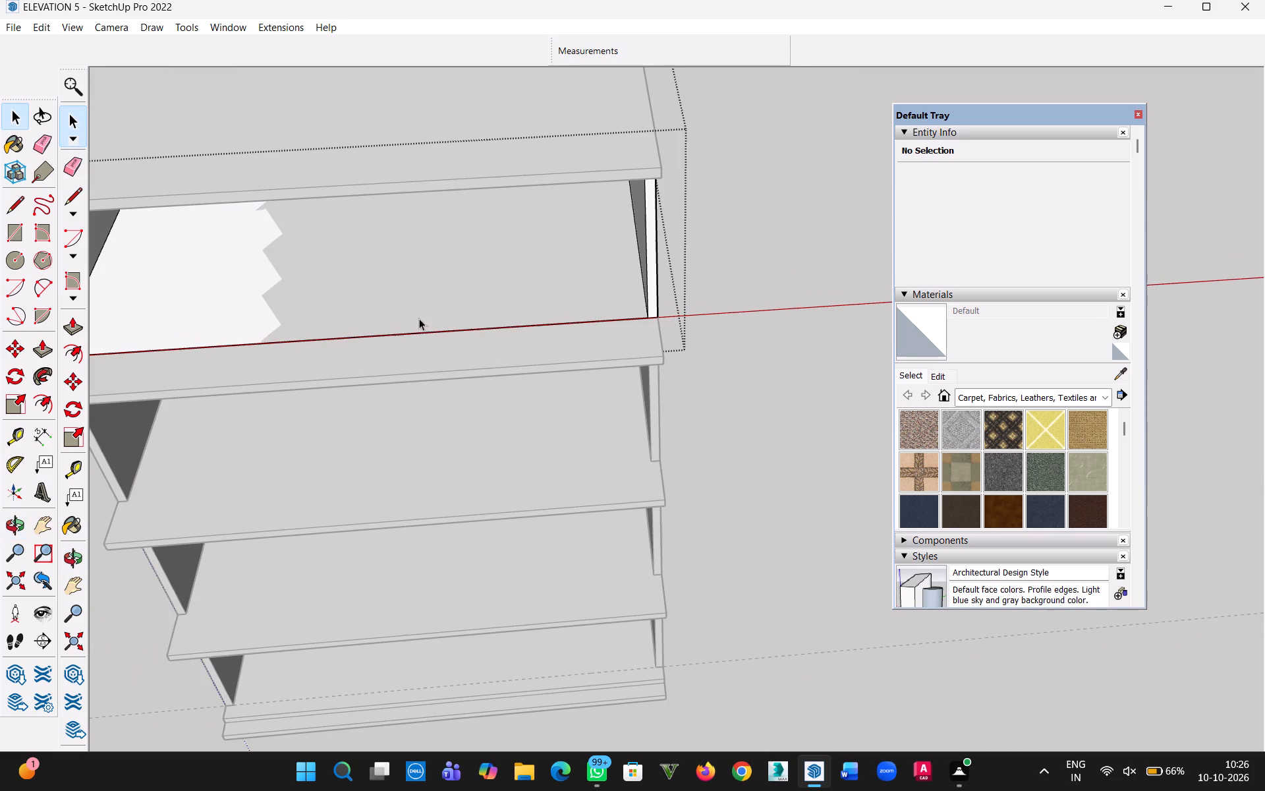
{"action": "left_click", "coordinate": [421, 334]}
{"action": "scroll", "coordinate": [426, 349], "scroll_direction": "down", "scroll_amount": 5}
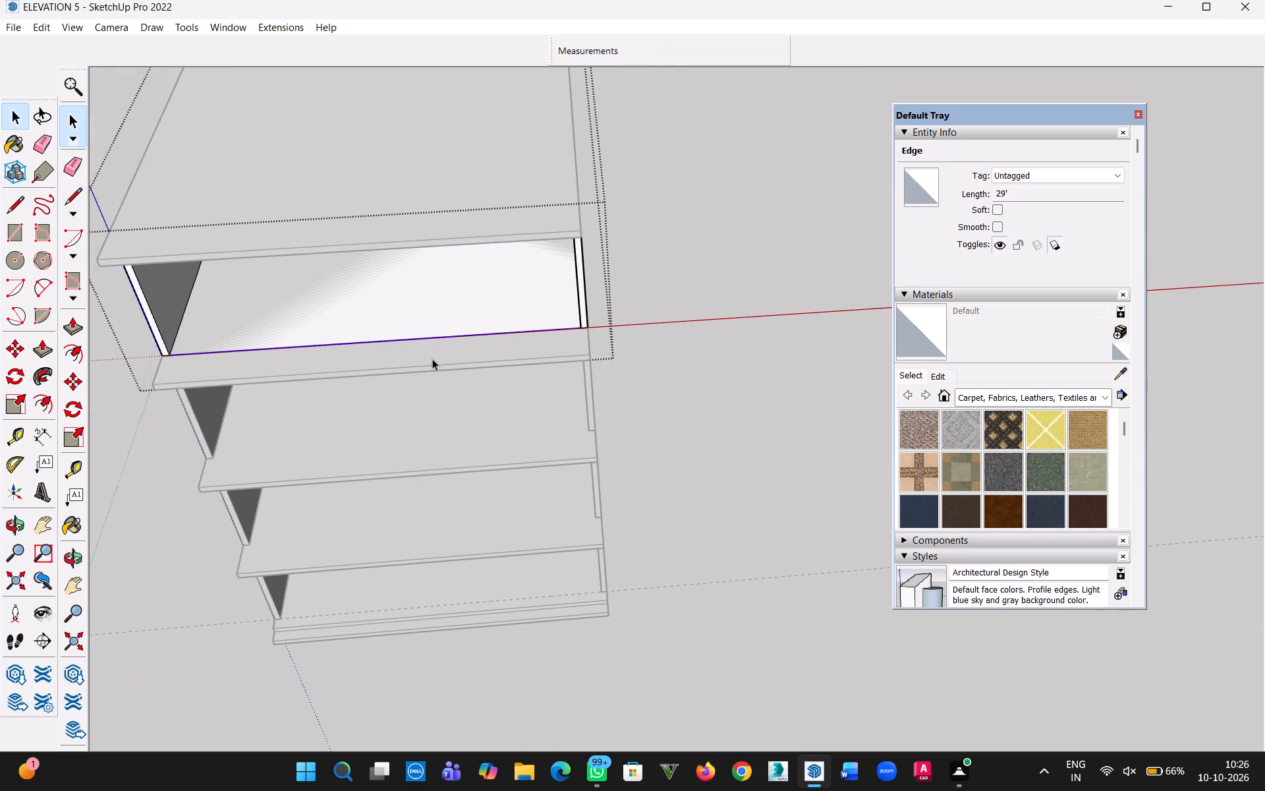
{"action": "key", "text": "Delete"}
{"action": "middle_click_drag", "start_coordinate": [451, 333], "coordinate": [594, 186]}
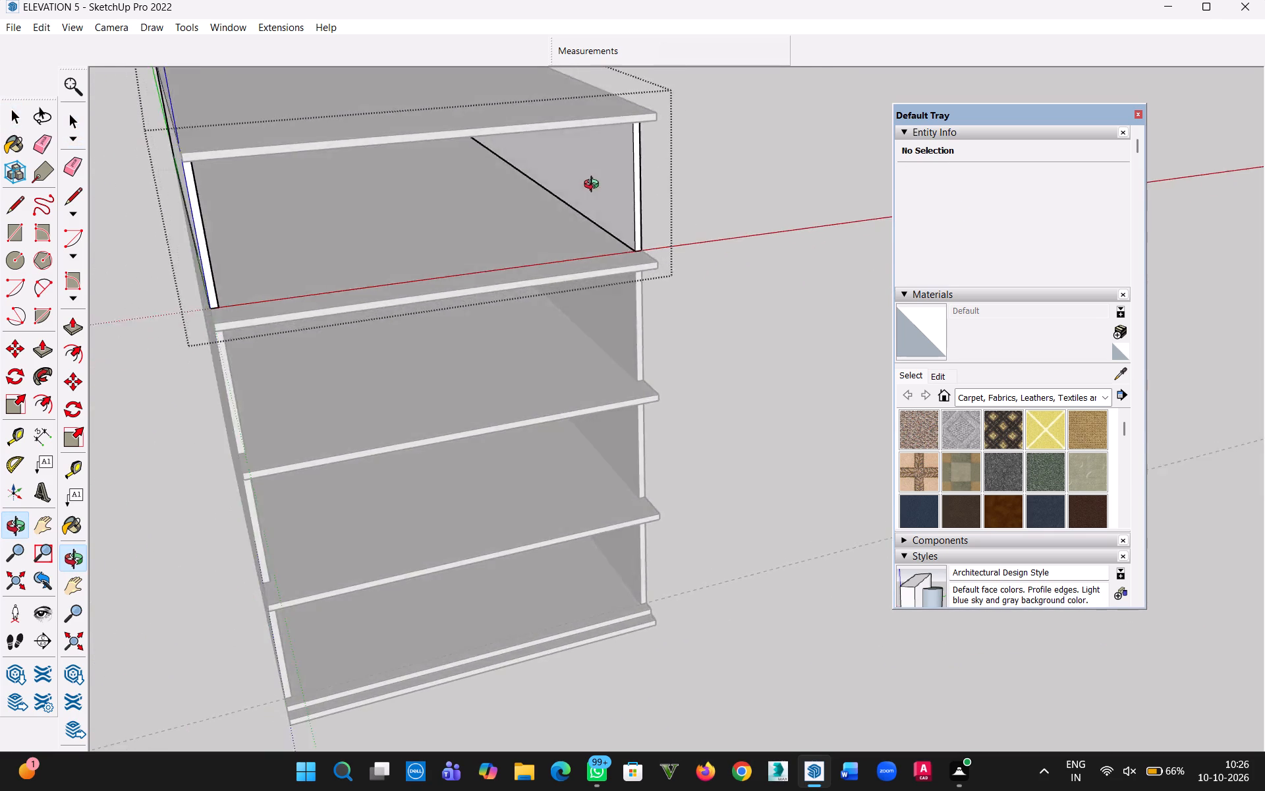
{"action": "middle_click_drag", "start_coordinate": [594, 186], "coordinate": [489, 181]}
{"action": "left_click", "coordinate": [708, 255]}
Check the floor slabs of the upper storeys, opening the slab group beneath the top storey to inspect its faces.
{"action": "left_click", "coordinate": [478, 218]}
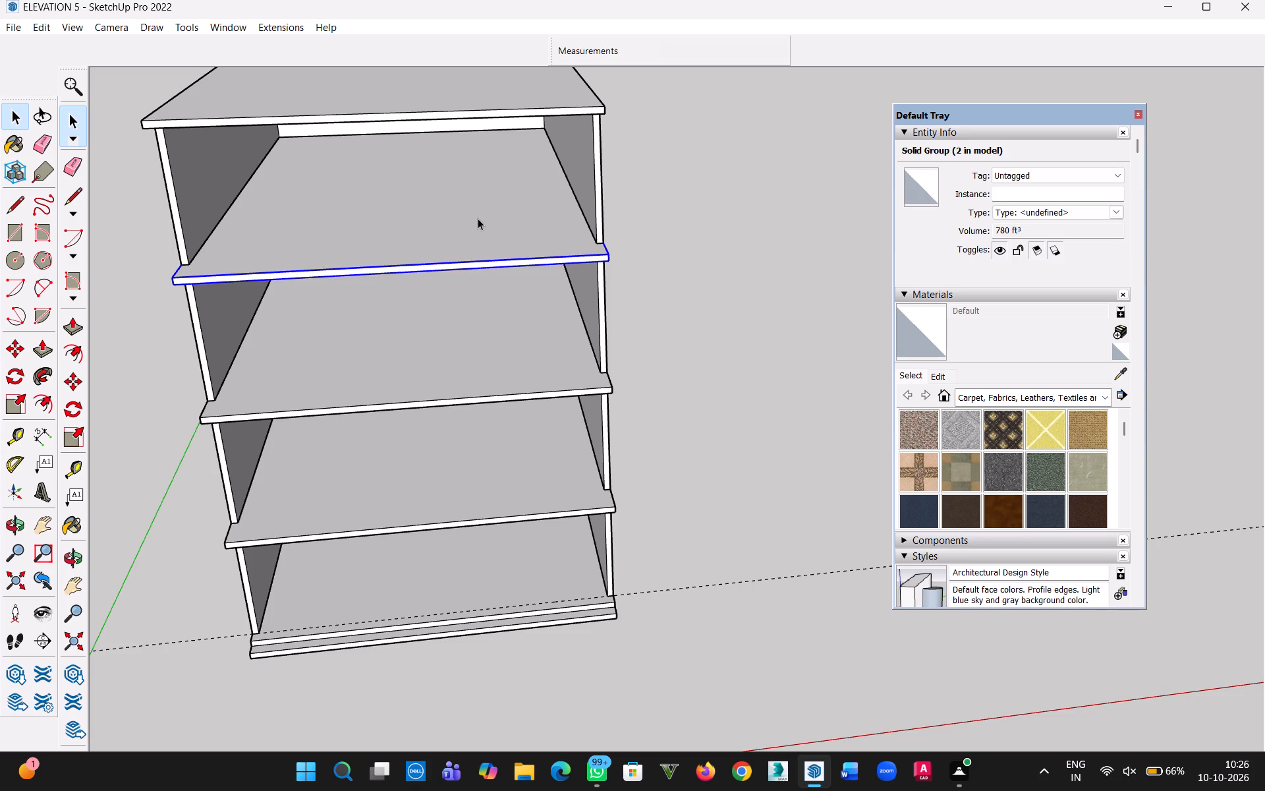
{"action": "double_click", "coordinate": [478, 218]}
{"action": "double_click", "coordinate": [478, 218]}
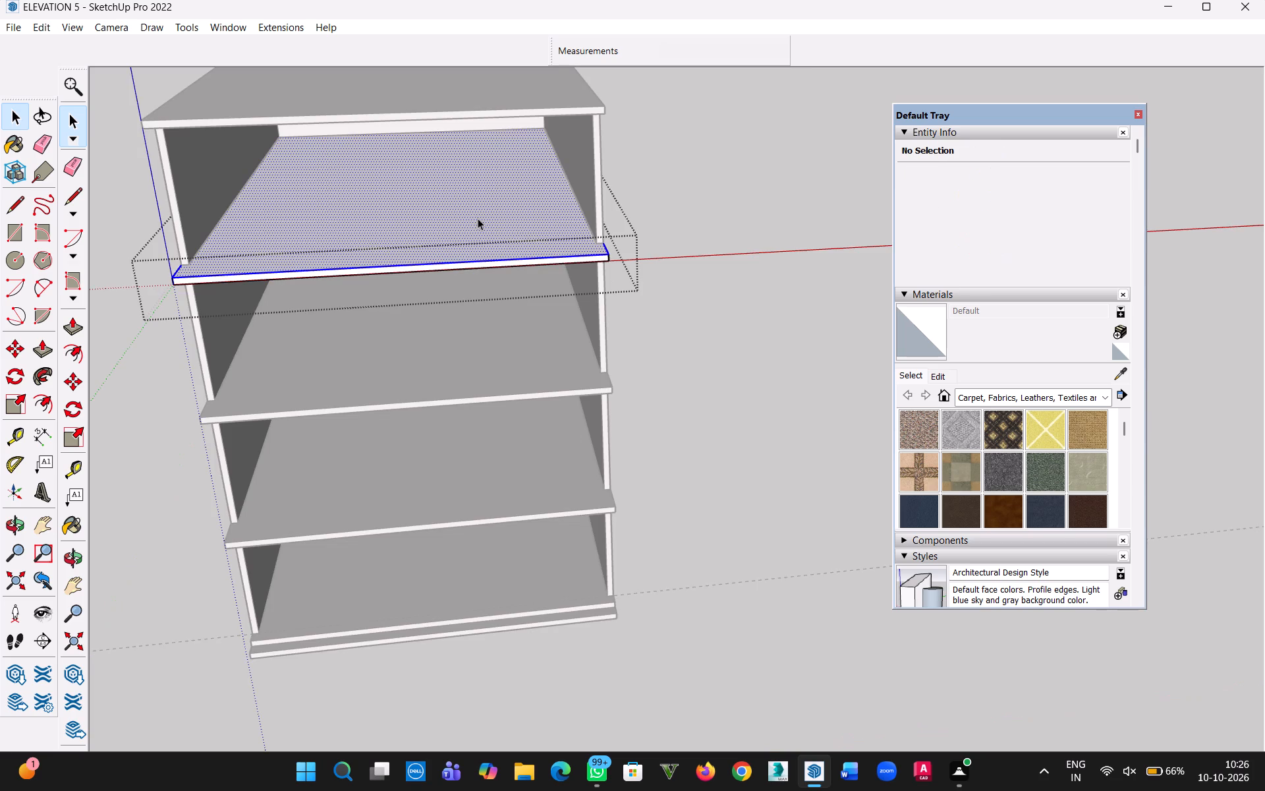
{"action": "triple_click", "coordinate": [478, 218]}
{"action": "left_click", "coordinate": [665, 340]}
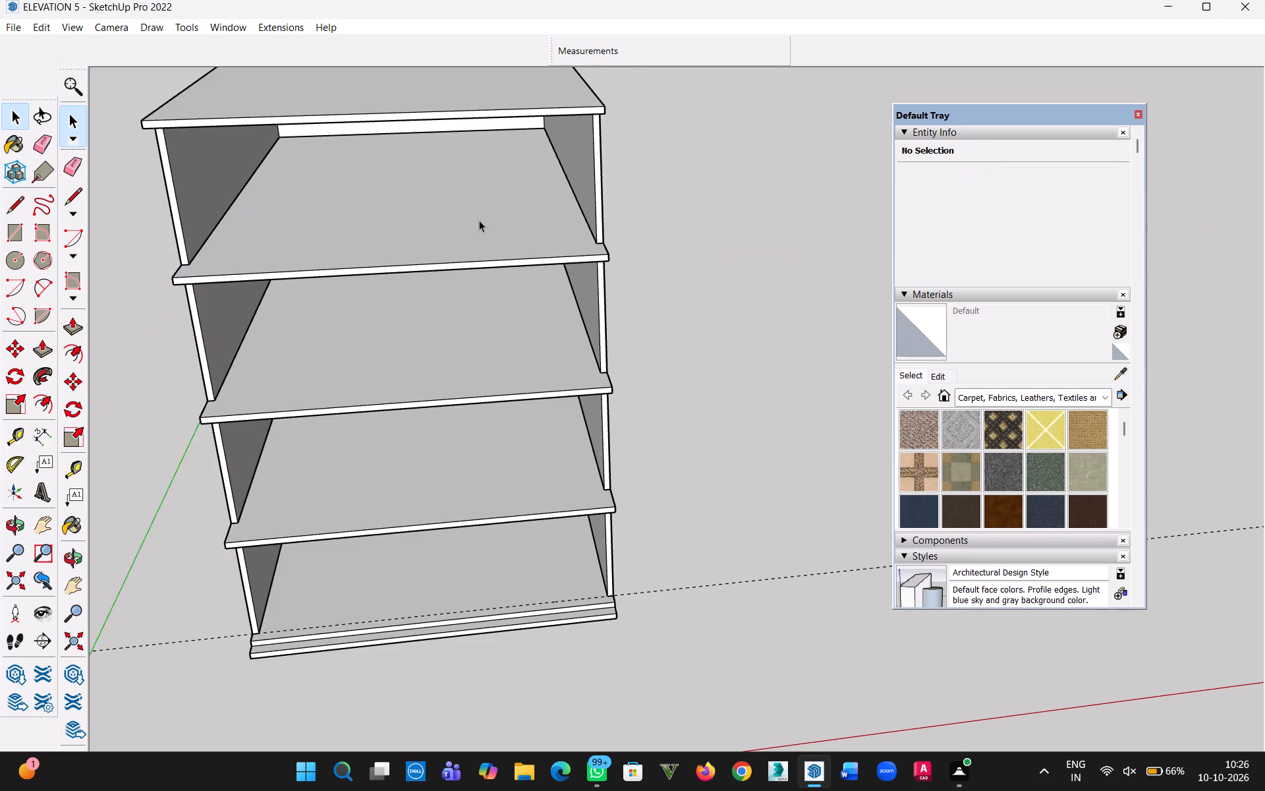
{"action": "left_click", "coordinate": [479, 220]}
{"action": "scroll", "coordinate": [497, 266], "scroll_direction": "up", "scroll_amount": 5}
{"action": "scroll", "coordinate": [528, 341], "scroll_direction": "down", "scroll_amount": 3}
{"action": "left_click", "coordinate": [515, 382]}
Examine the building from the side and front, checking the wall groups and the stepped base group's top face.
{"action": "middle_click_drag", "start_coordinate": [694, 421], "coordinate": [379, 295]}
{"action": "left_click", "coordinate": [409, 198]}
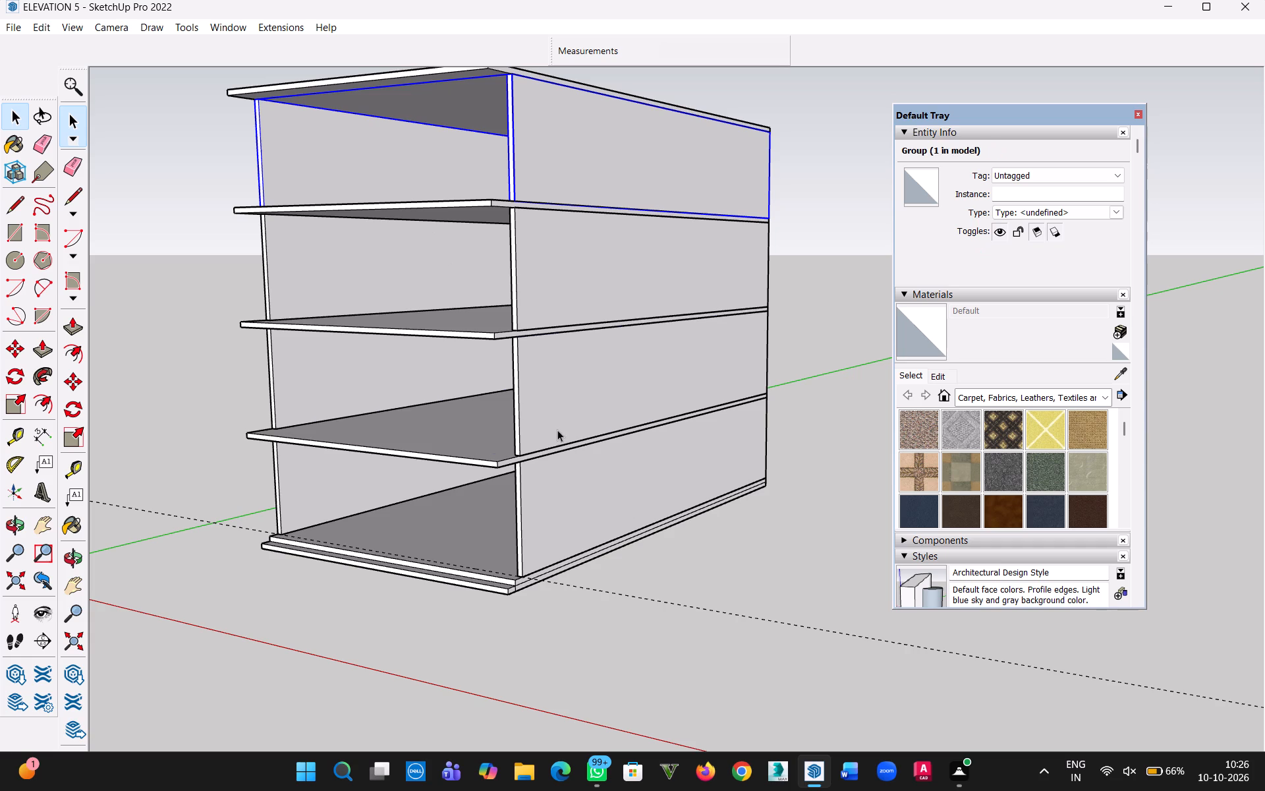
{"action": "left_click", "coordinate": [557, 430]}
{"action": "left_click", "coordinate": [493, 497]}
{"action": "scroll", "coordinate": [408, 511], "scroll_direction": "down", "scroll_amount": 5}
{"action": "middle_click_drag", "start_coordinate": [416, 523], "coordinate": [684, 578]}
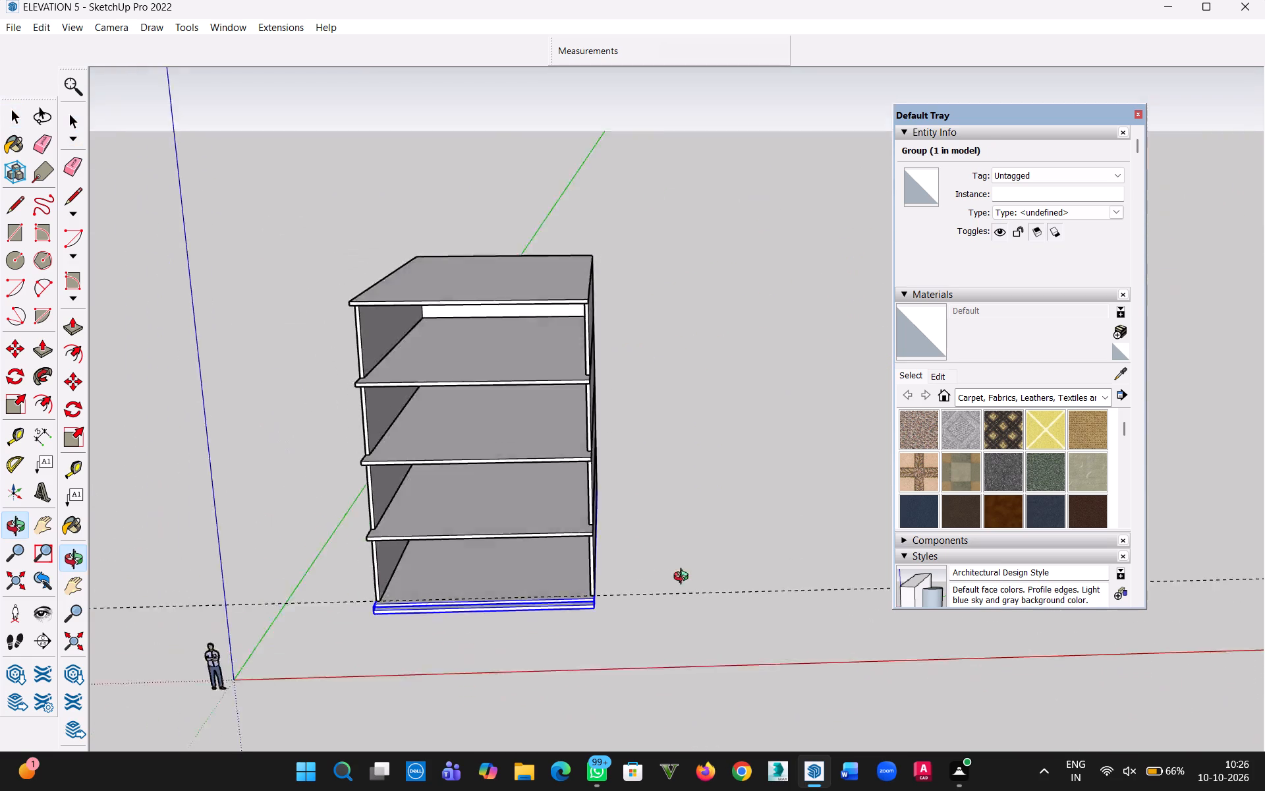
{"action": "middle_click_drag", "start_coordinate": [684, 578], "coordinate": [716, 601]}
{"action": "middle_click_drag", "start_coordinate": [671, 609], "coordinate": [455, 551]}
{"action": "scroll", "coordinate": [527, 626], "scroll_direction": "up", "scroll_amount": 10}
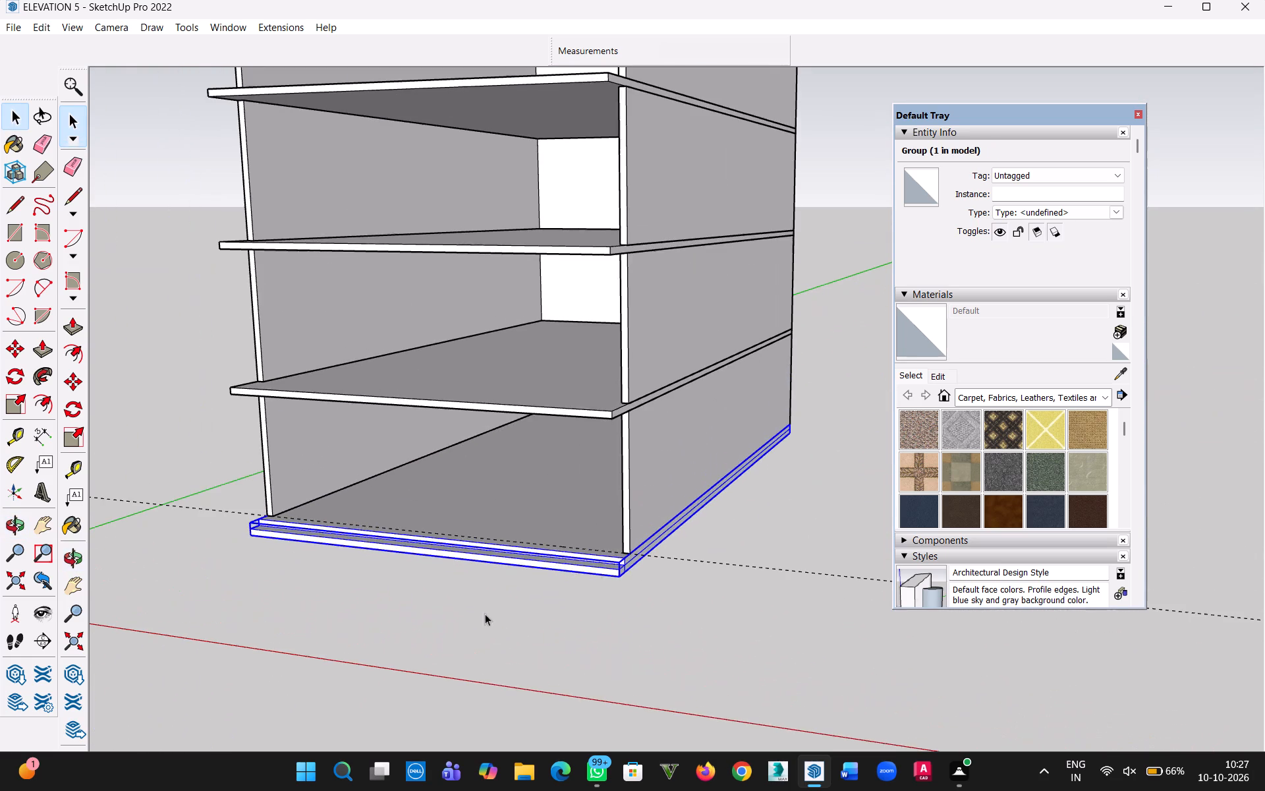
{"action": "middle_click_drag", "start_coordinate": [451, 527], "coordinate": [576, 531]}
{"action": "scroll", "coordinate": [454, 528], "scroll_direction": "up", "scroll_amount": 1}
{"action": "scroll", "coordinate": [578, 534], "scroll_direction": "up", "scroll_amount": 5}
{"action": "scroll", "coordinate": [557, 535], "scroll_direction": "down", "scroll_amount": 3}
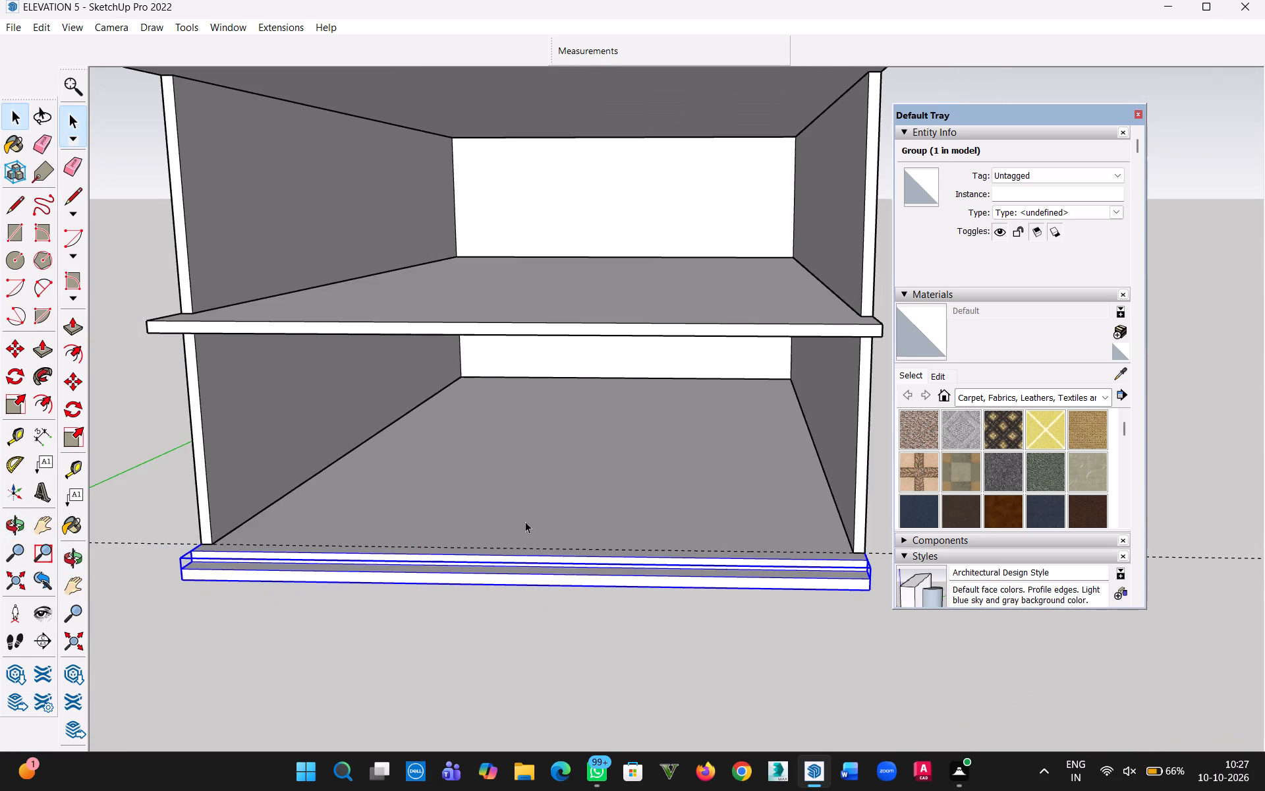
{"action": "double_click", "coordinate": [507, 501]}
{"action": "left_click", "coordinate": [505, 500]}
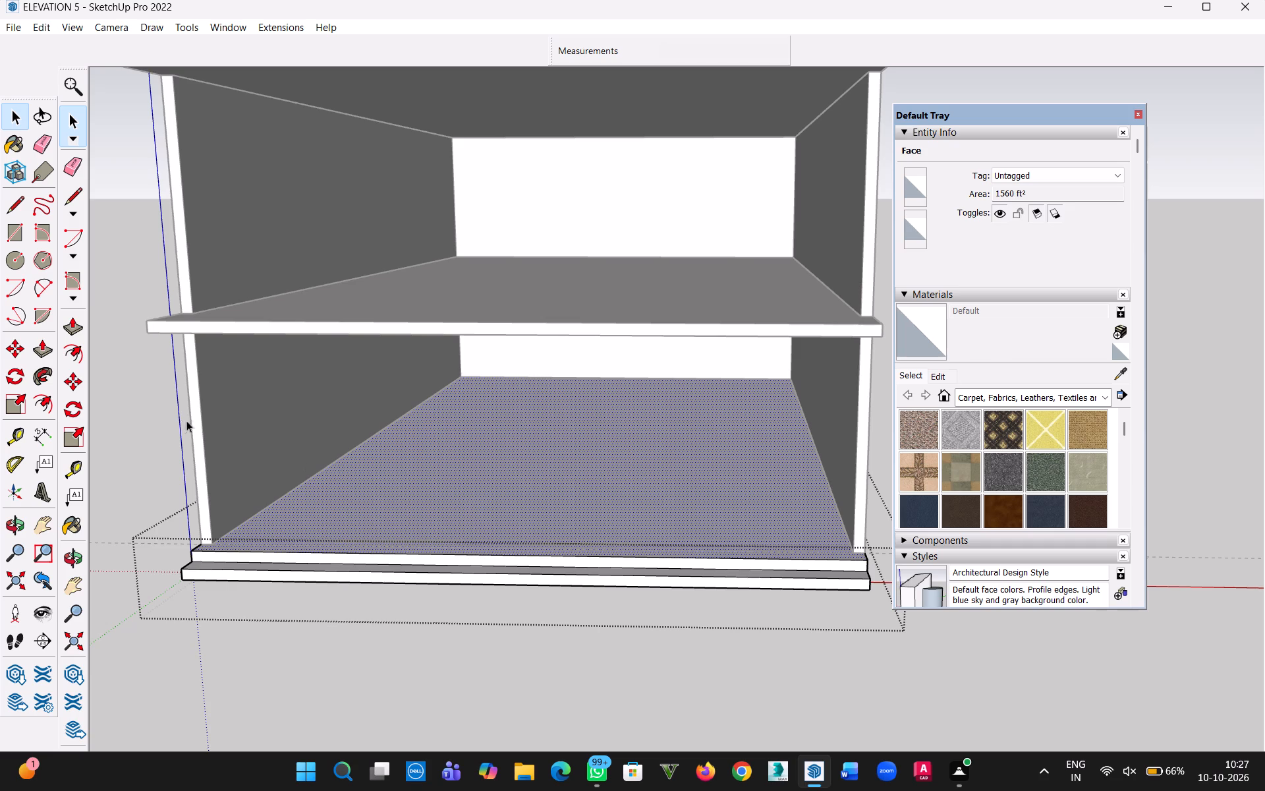
{"action": "left_click", "coordinate": [149, 423]}
{"action": "scroll", "coordinate": [403, 521], "scroll_direction": "down", "scroll_amount": 6}
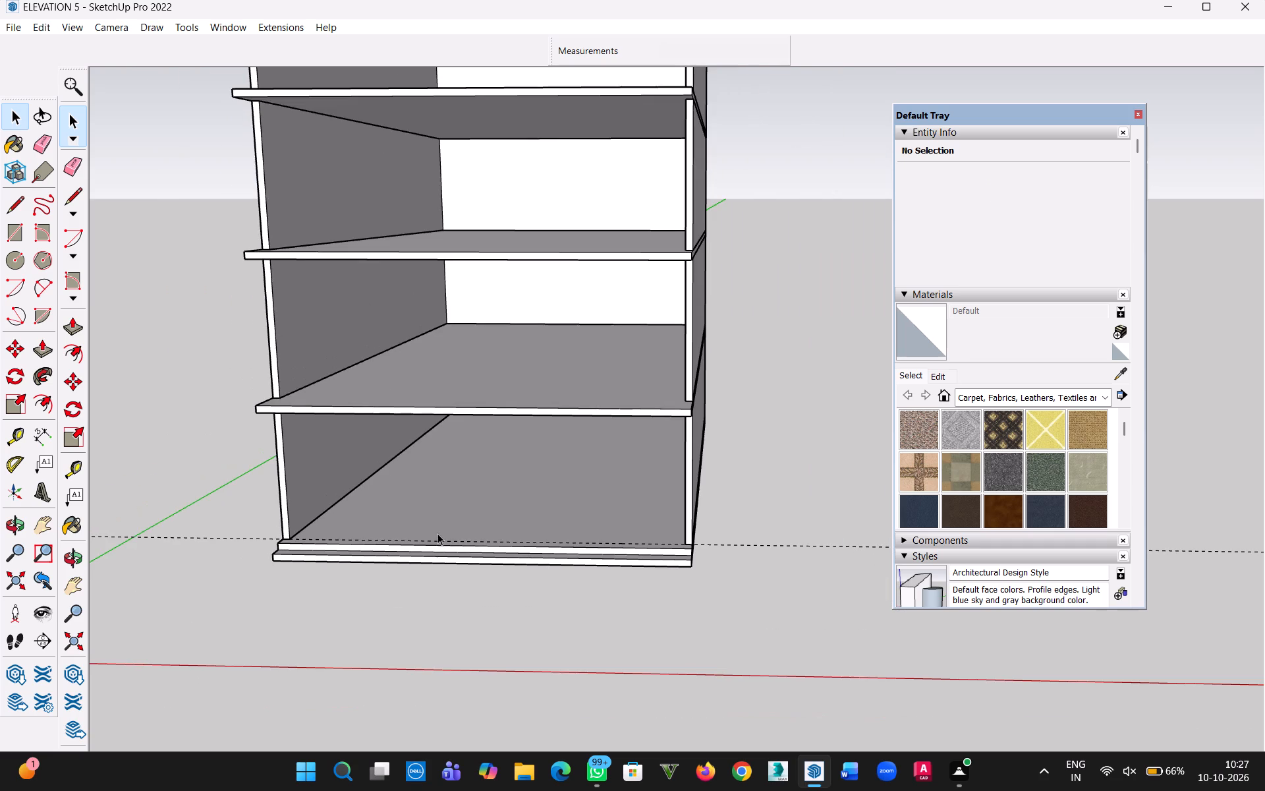
Inspect the whole four-storey building from above, the front and the side, checking the roof slab, projecting floor slabs and stepped base.
{"action": "scroll", "coordinate": [439, 544], "scroll_direction": "down", "scroll_amount": 5}
{"action": "middle_click_drag", "start_coordinate": [464, 560], "coordinate": [565, 614]}
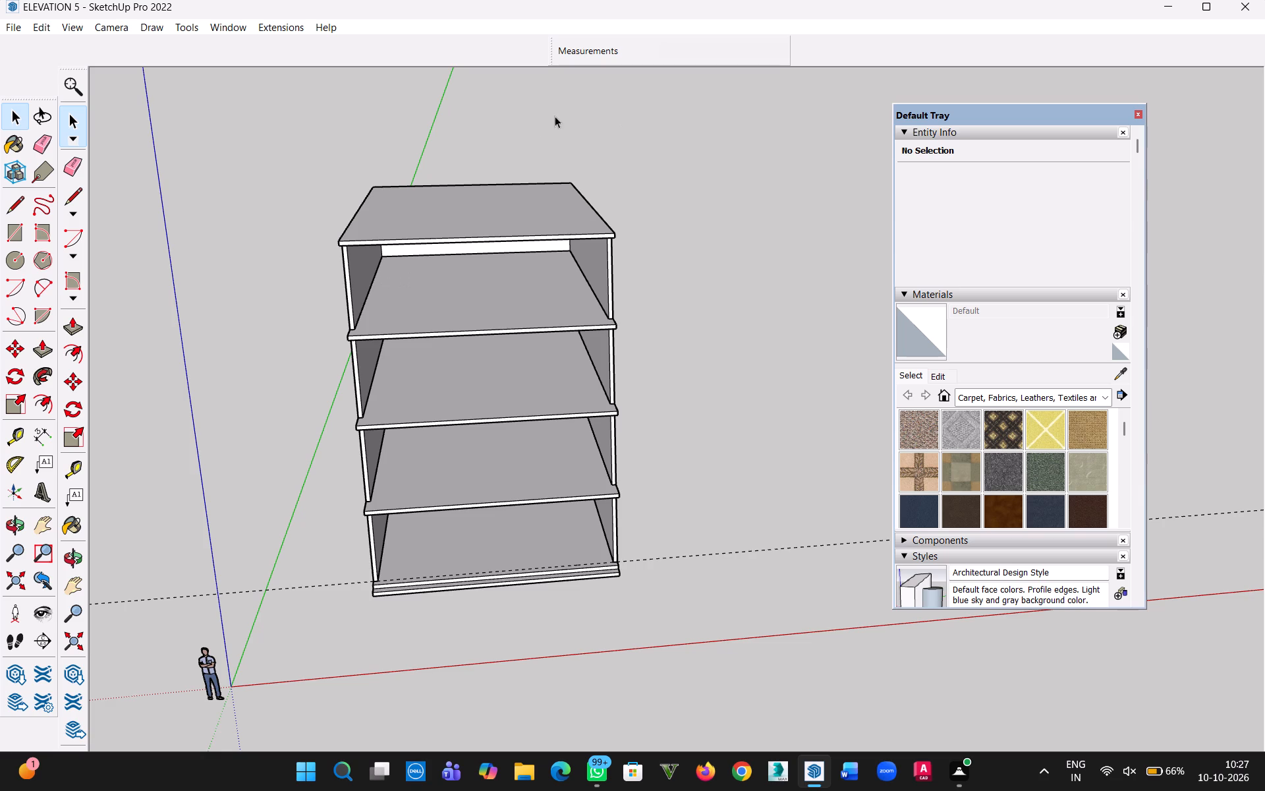
{"action": "middle_click_drag", "start_coordinate": [466, 190], "coordinate": [506, 358]}
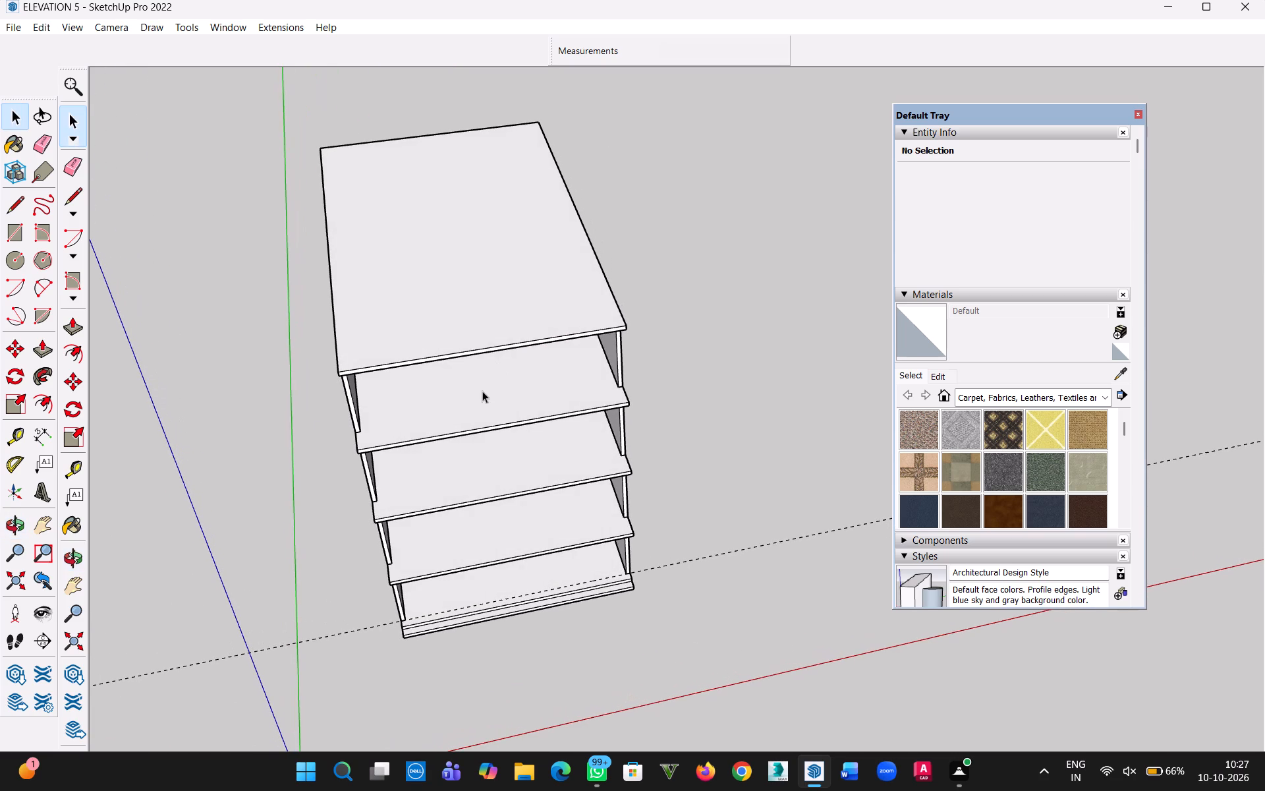
{"action": "scroll", "coordinate": [439, 550], "scroll_direction": "up", "scroll_amount": 5}
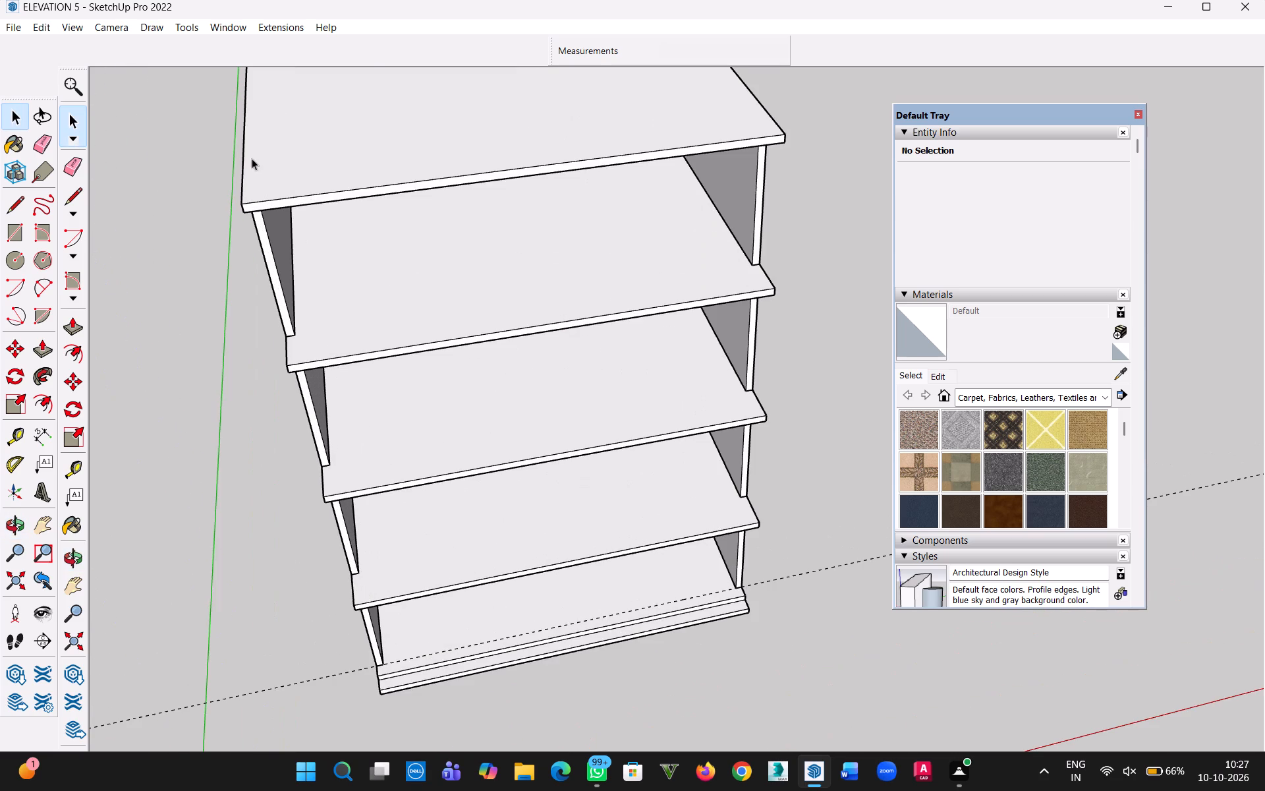
{"action": "middle_click_drag", "start_coordinate": [499, 526], "coordinate": [511, 503]}
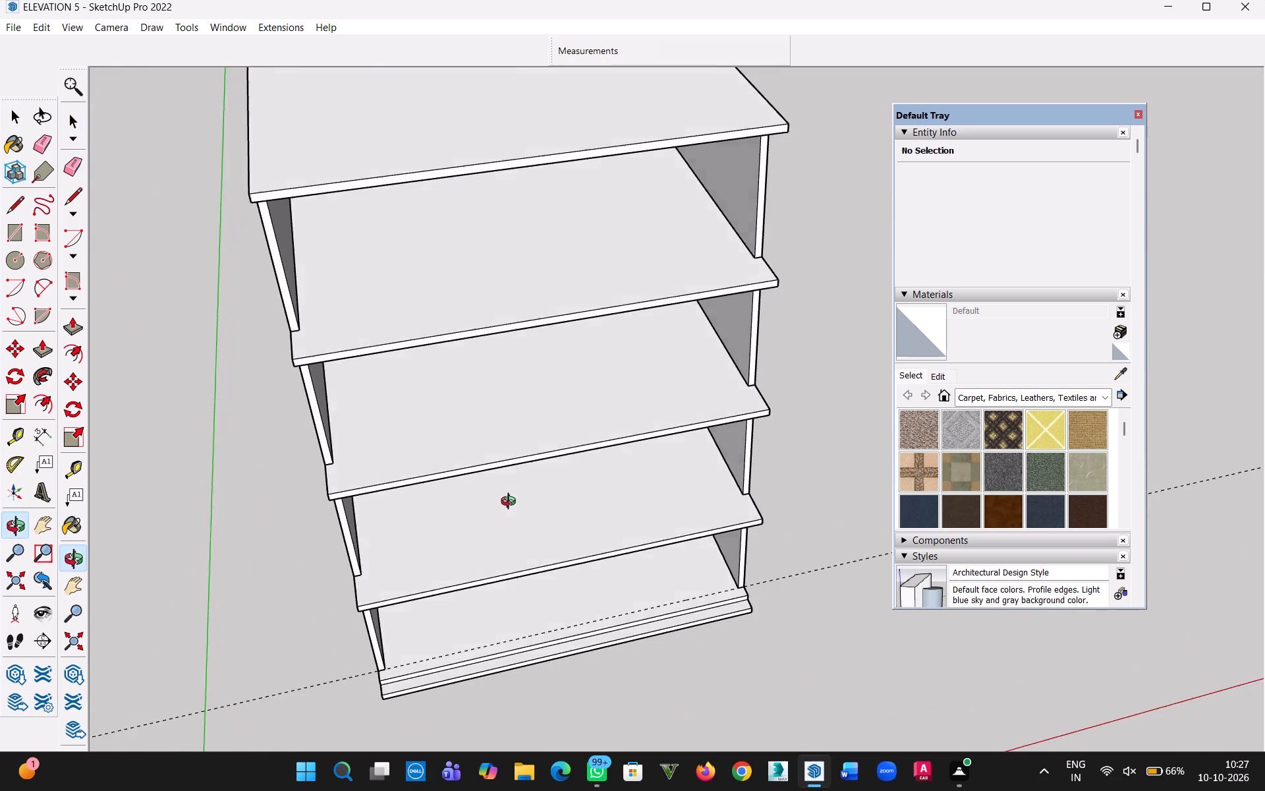
{"action": "middle_click_drag", "start_coordinate": [511, 503], "coordinate": [497, 431]}
{"action": "scroll", "coordinate": [457, 453], "scroll_direction": "down", "scroll_amount": 2}
{"action": "middle_click_drag", "start_coordinate": [561, 435], "coordinate": [514, 463]}
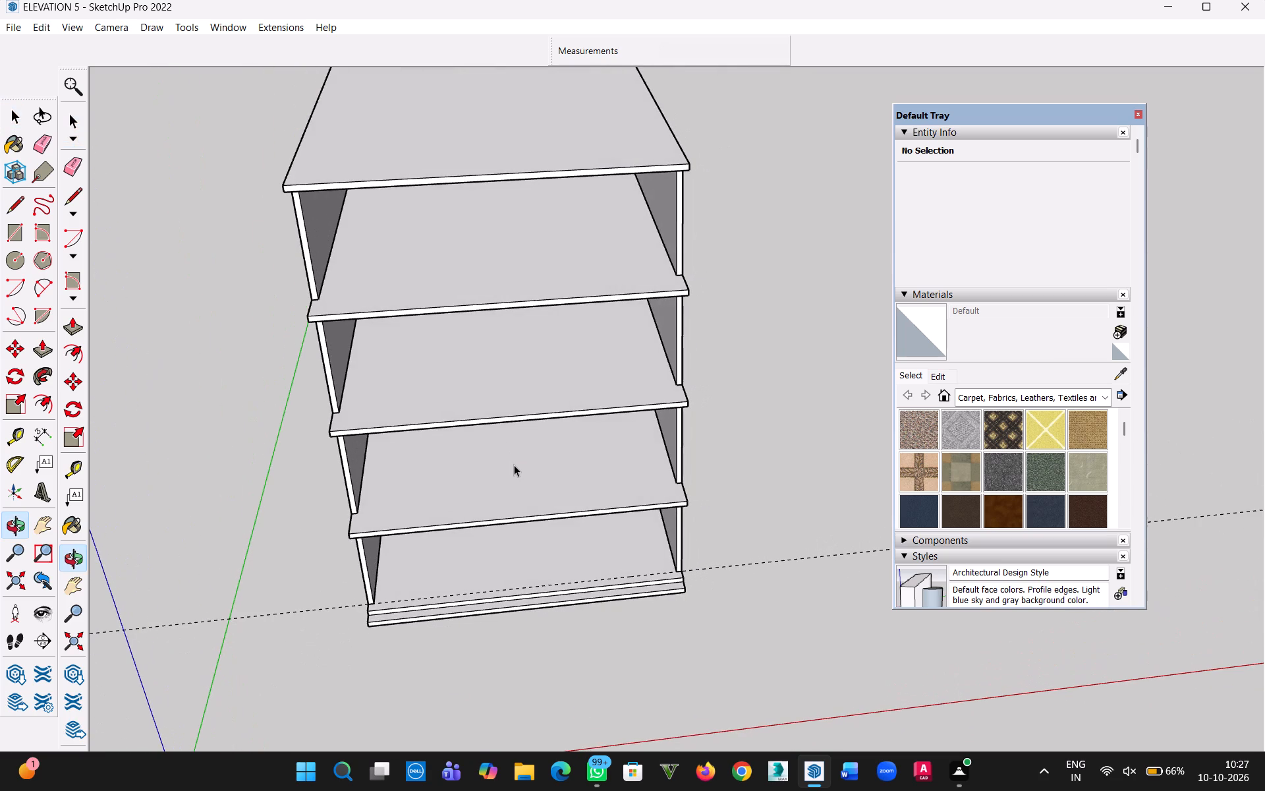
{"action": "middle_click_drag", "start_coordinate": [652, 466], "coordinate": [487, 454]}
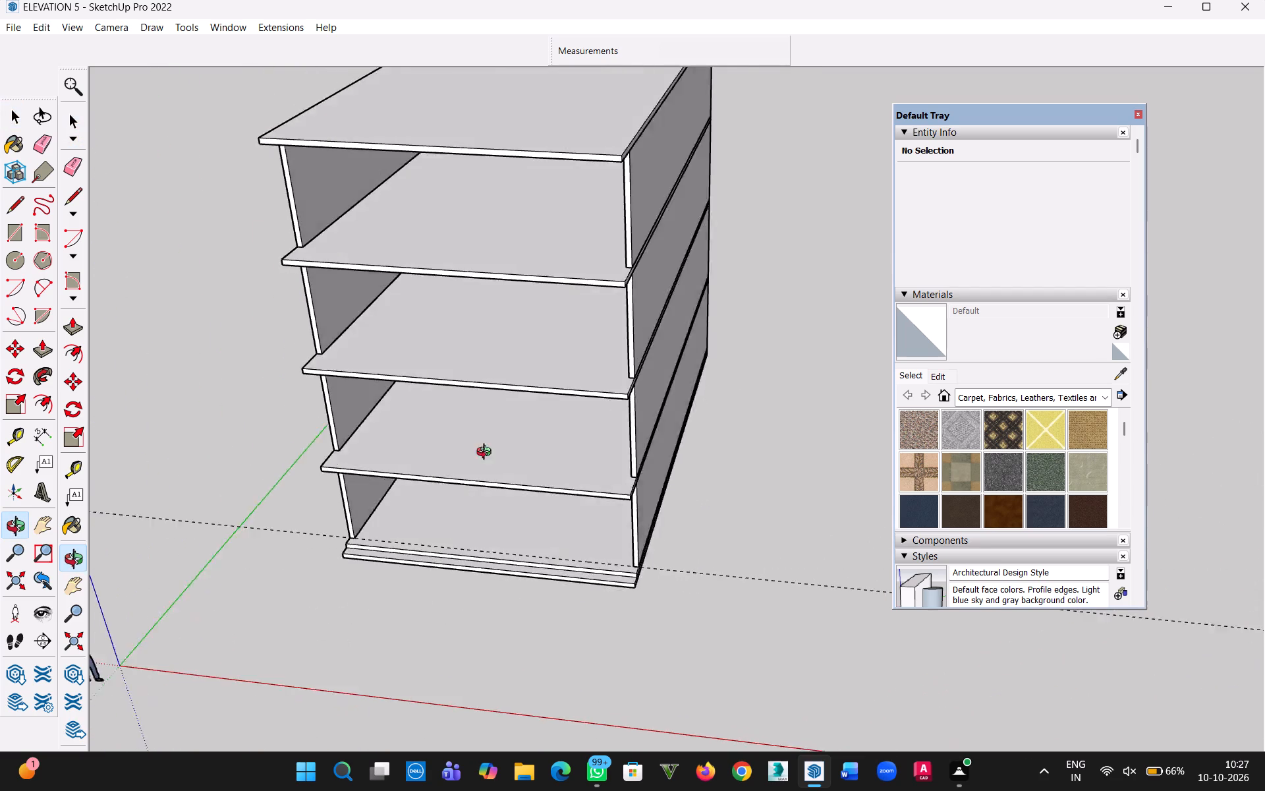
{"action": "middle_click_drag", "start_coordinate": [487, 454], "coordinate": [410, 430]}
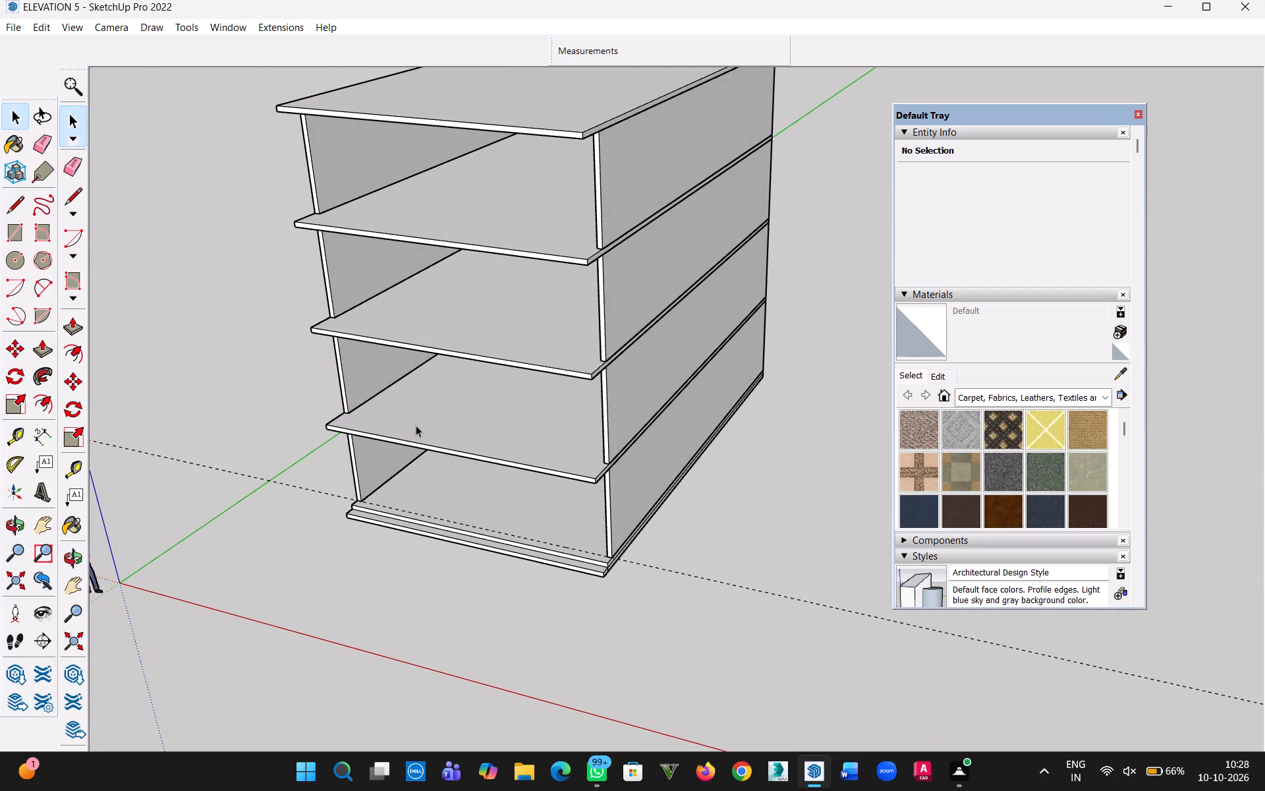
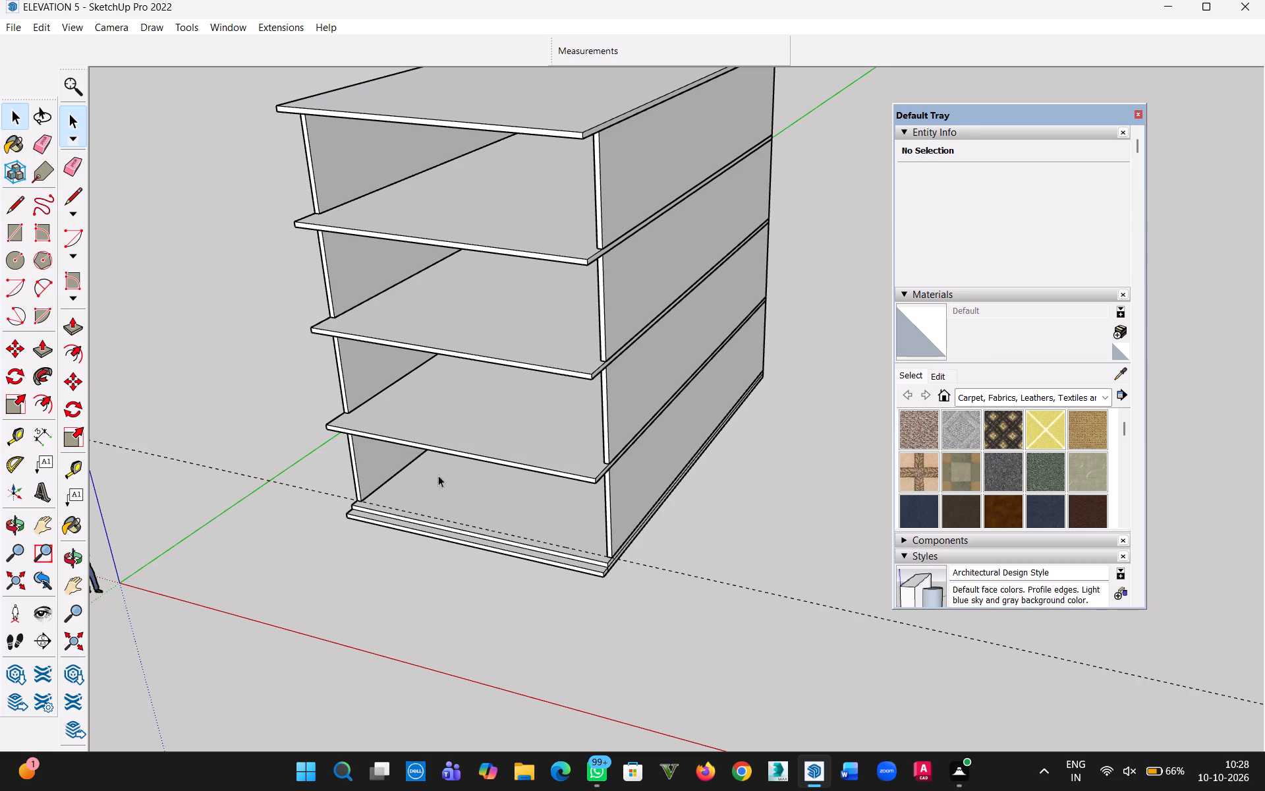
Measure how far the slab above the ground storey projects forward of the side wall's front end.
{"action": "middle_click_drag", "start_coordinate": [488, 504], "coordinate": [597, 506]}
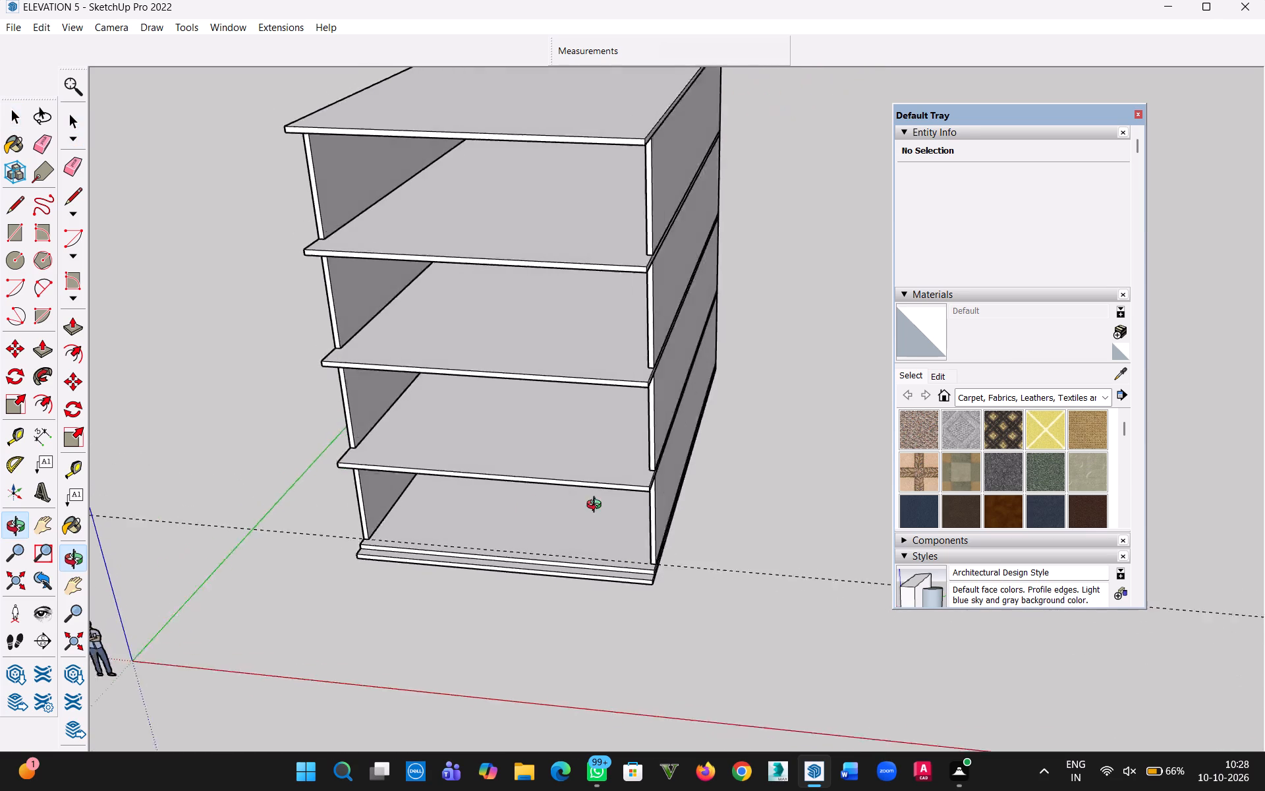
{"action": "middle_click_drag", "start_coordinate": [597, 506], "coordinate": [768, 490]}
{"action": "scroll", "coordinate": [567, 496], "scroll_direction": "up", "scroll_amount": 2}
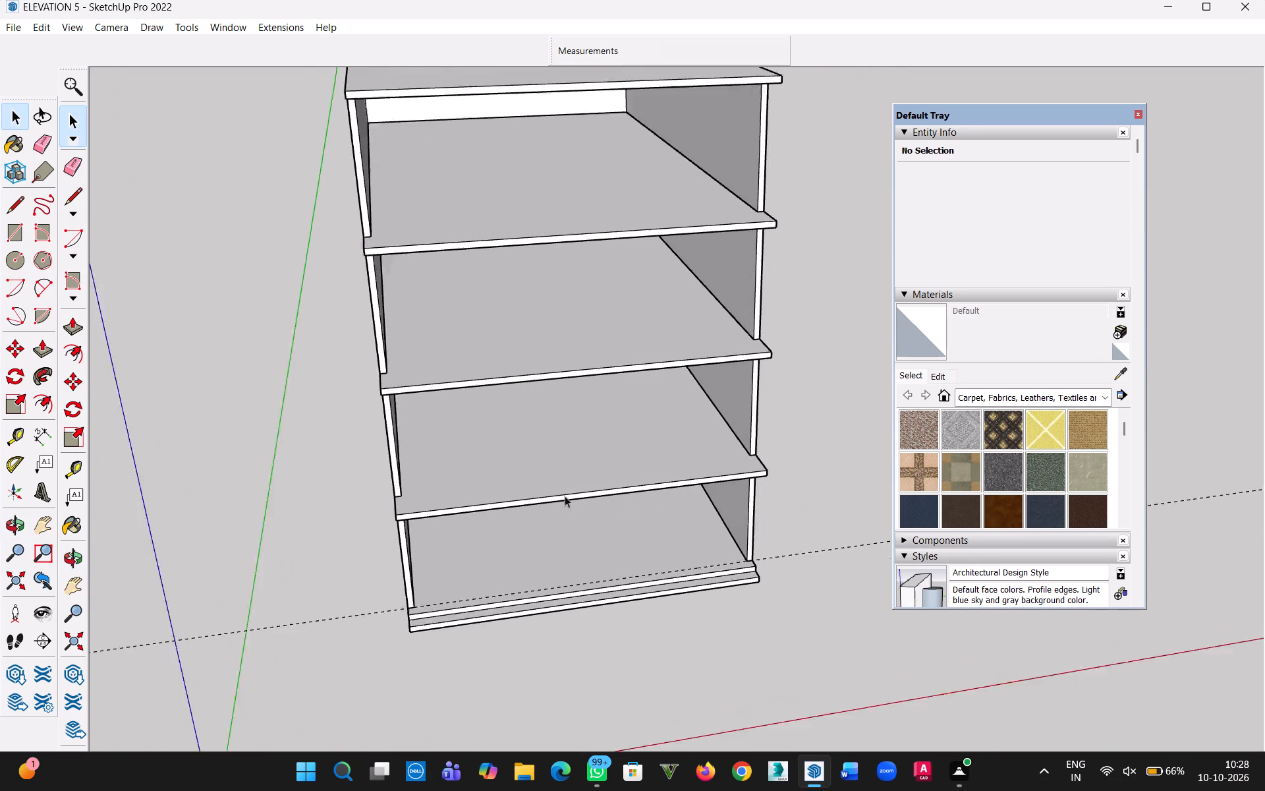
{"action": "scroll", "coordinate": [565, 496], "scroll_direction": "up", "scroll_amount": 3}
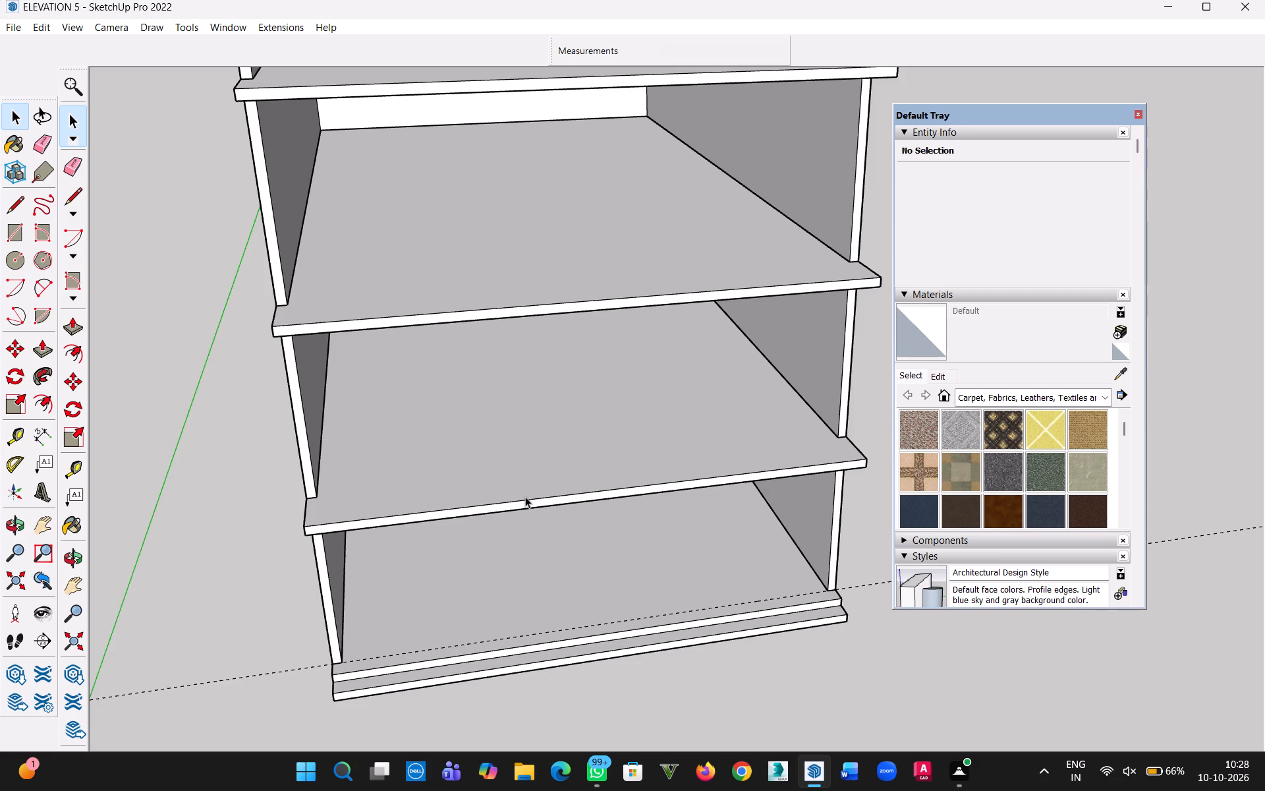
{"action": "middle_click_drag", "start_coordinate": [519, 506], "coordinate": [524, 415]}
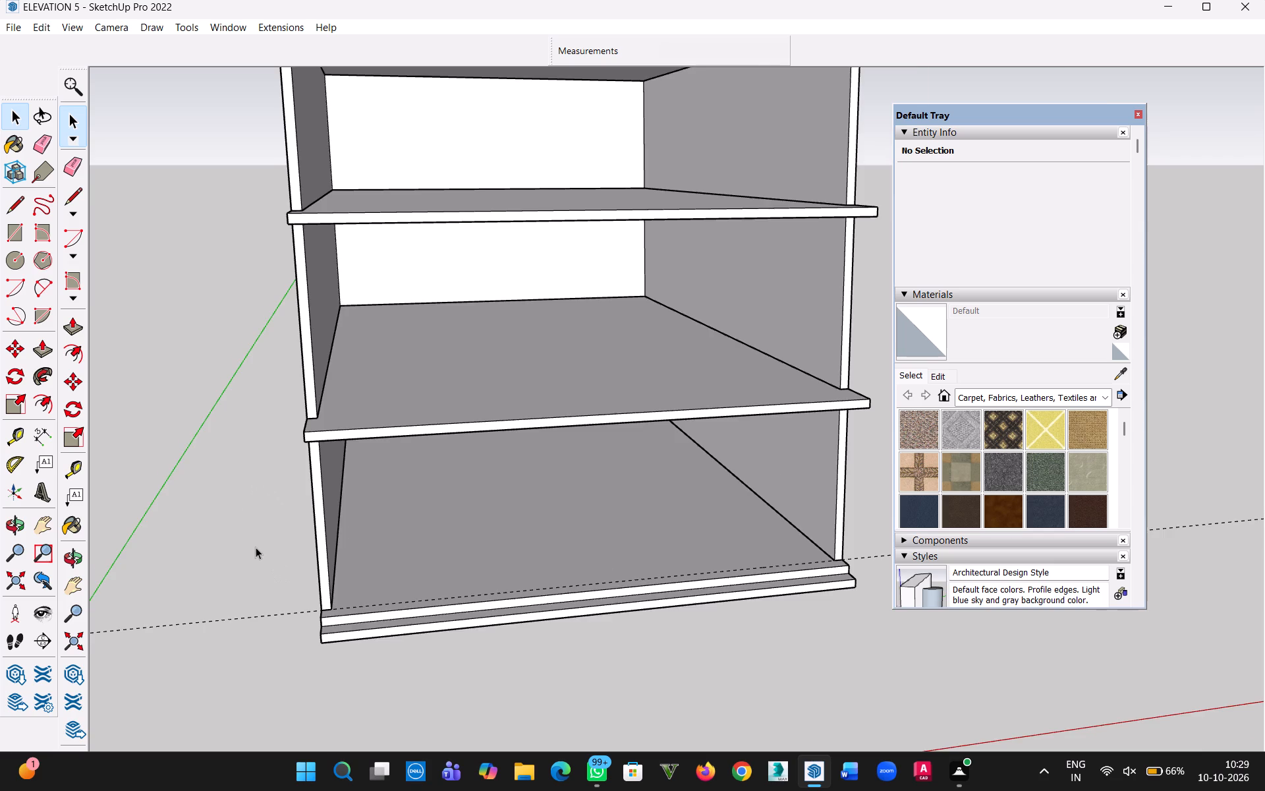
{"action": "scroll", "coordinate": [256, 547], "scroll_direction": "up", "scroll_amount": 3}
{"action": "middle_click_drag", "start_coordinate": [416, 428], "coordinate": [365, 511]}
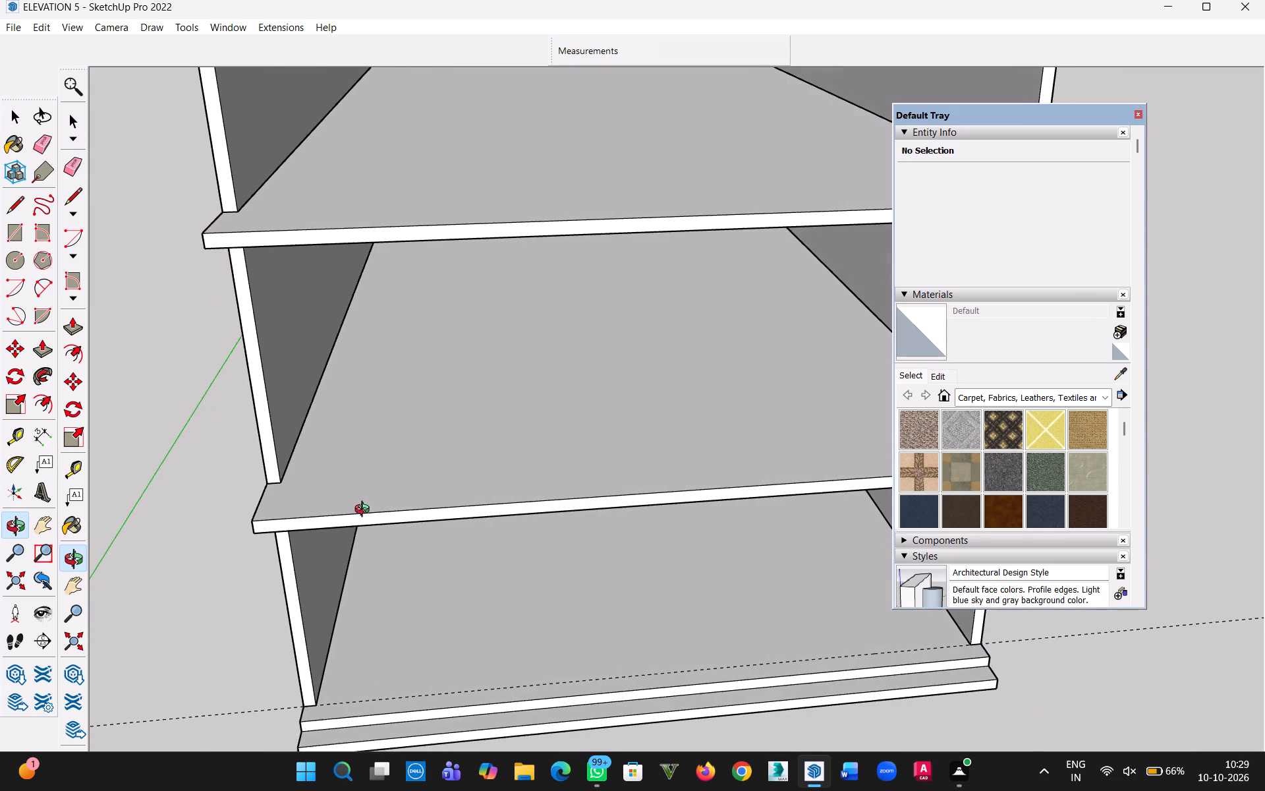
{"action": "middle_click_drag", "start_coordinate": [365, 511], "coordinate": [352, 510]}
{"action": "scroll", "coordinate": [330, 536], "scroll_direction": "up", "scroll_amount": 2}
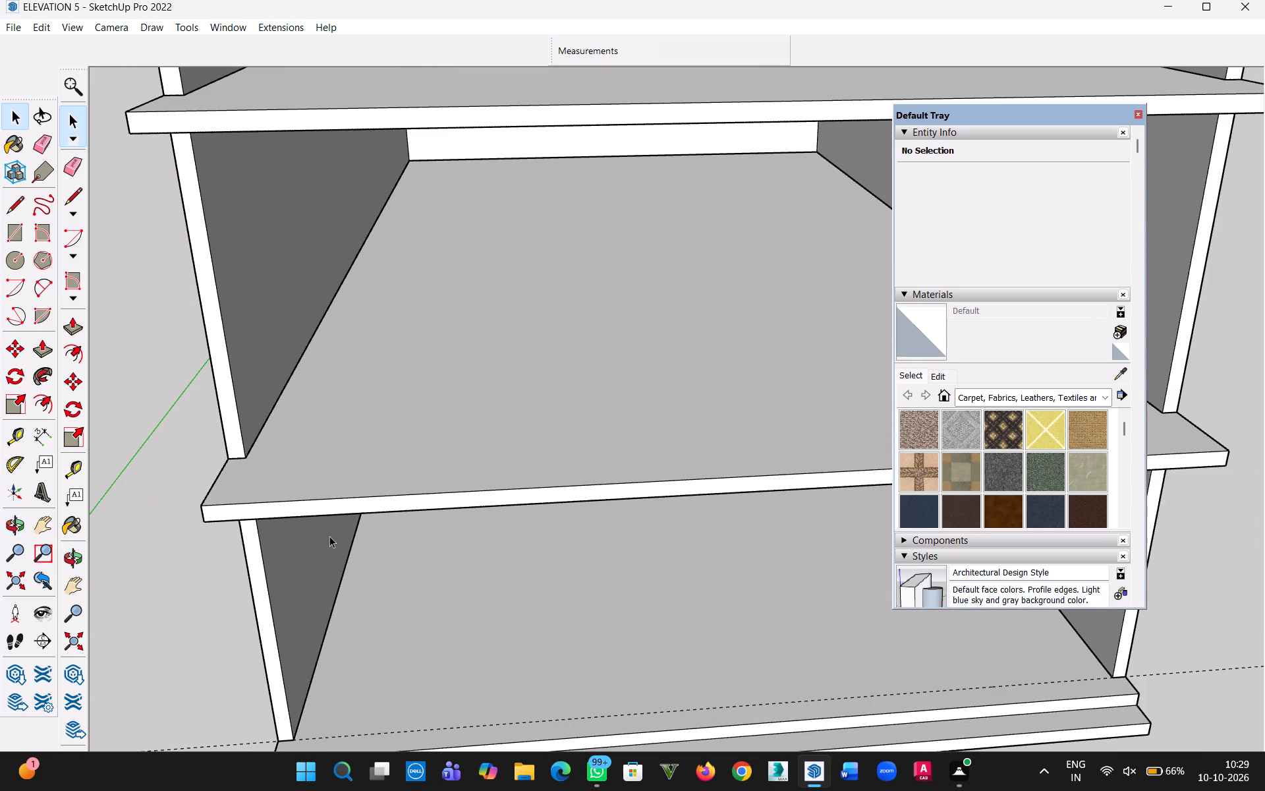
{"action": "scroll", "coordinate": [346, 533], "scroll_direction": "down", "scroll_amount": 3}
{"action": "middle_click_drag", "start_coordinate": [349, 571], "coordinate": [351, 587]}
{"action": "middle_click_drag", "start_coordinate": [353, 599], "coordinate": [407, 730]}
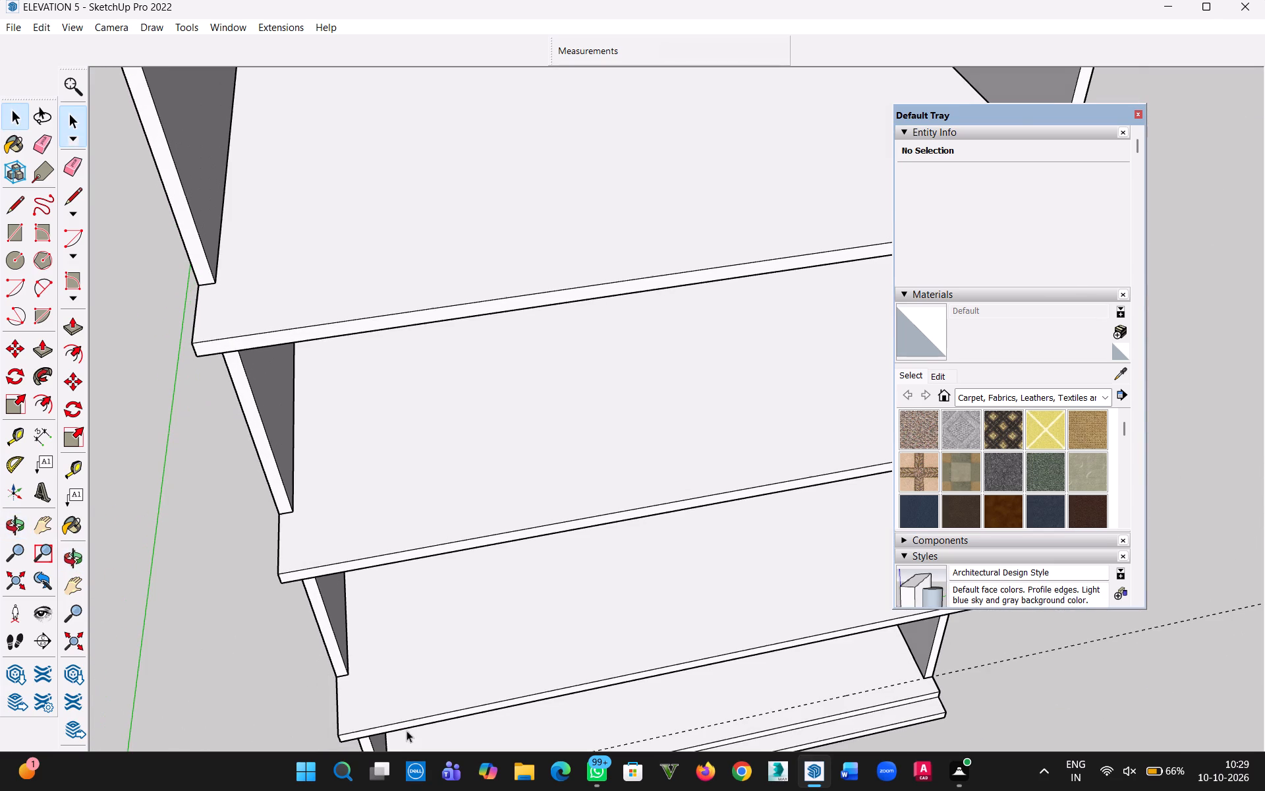
{"action": "key", "text": "t"}
{"action": "left_click", "coordinate": [345, 676]}
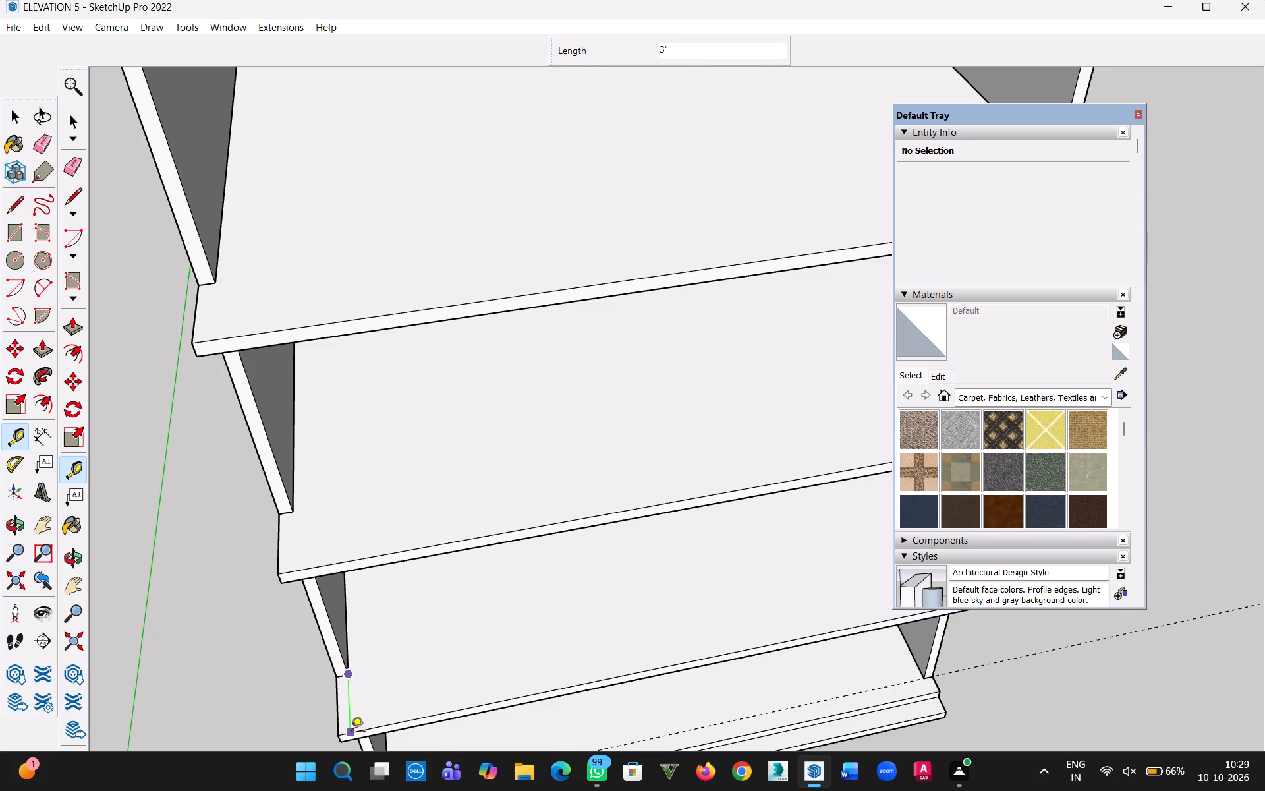
{"action": "key", "text": "Escape"}
Examine the whole building from the front, above and the side, checking the slab projections and the stepped base.
{"action": "scroll", "coordinate": [358, 696], "scroll_direction": "down", "scroll_amount": 12}
{"action": "key", "text": "h"}
{"action": "left_click_drag", "start_coordinate": [411, 618], "coordinate": [270, 417]}
{"action": "middle_click_drag", "start_coordinate": [339, 584], "coordinate": [344, 314]}
{"action": "key", "text": "h"}
{"action": "left_click_drag", "start_coordinate": [399, 370], "coordinate": [503, 449]}
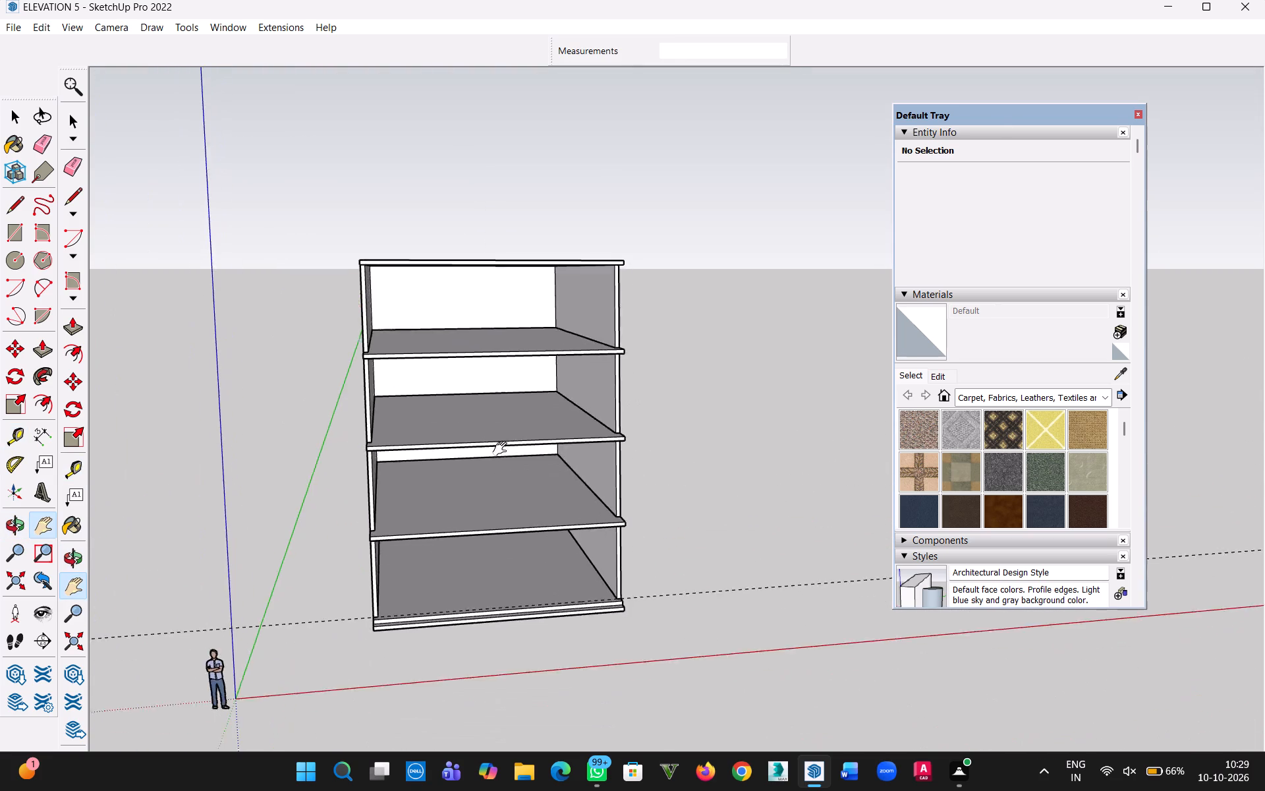
{"action": "left_click_drag", "start_coordinate": [503, 449], "coordinate": [499, 401]}
{"action": "middle_click_drag", "start_coordinate": [499, 401], "coordinate": [515, 500]}
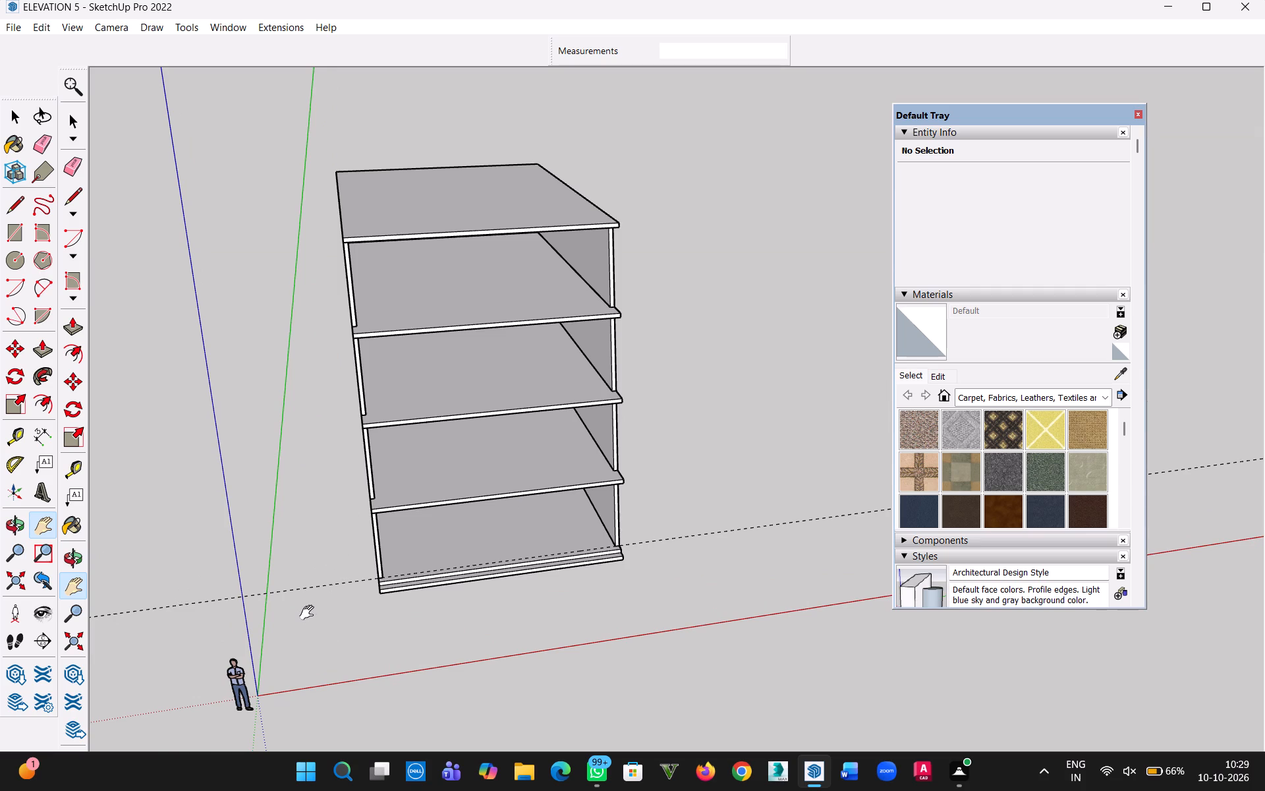
{"action": "scroll", "coordinate": [565, 416], "scroll_direction": "up", "scroll_amount": 4}
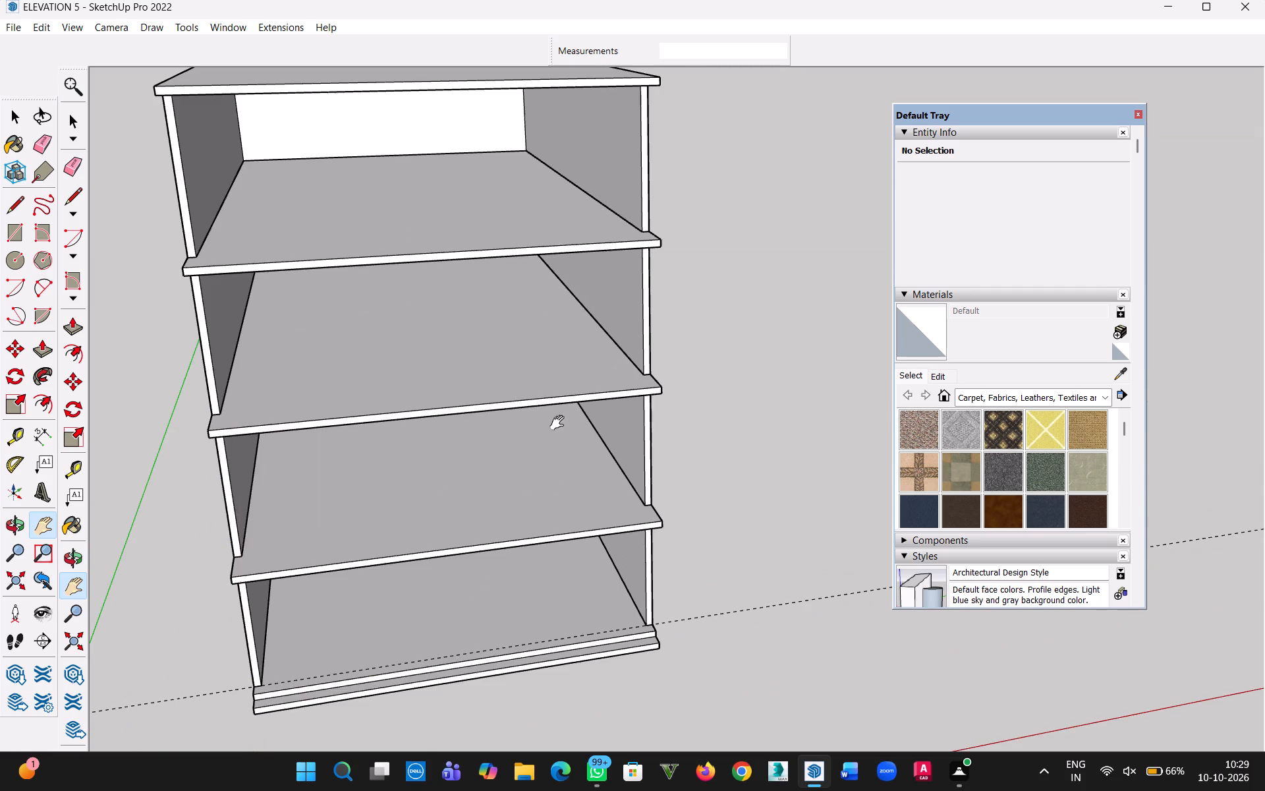
{"action": "middle_click_drag", "start_coordinate": [374, 585], "coordinate": [569, 476]}
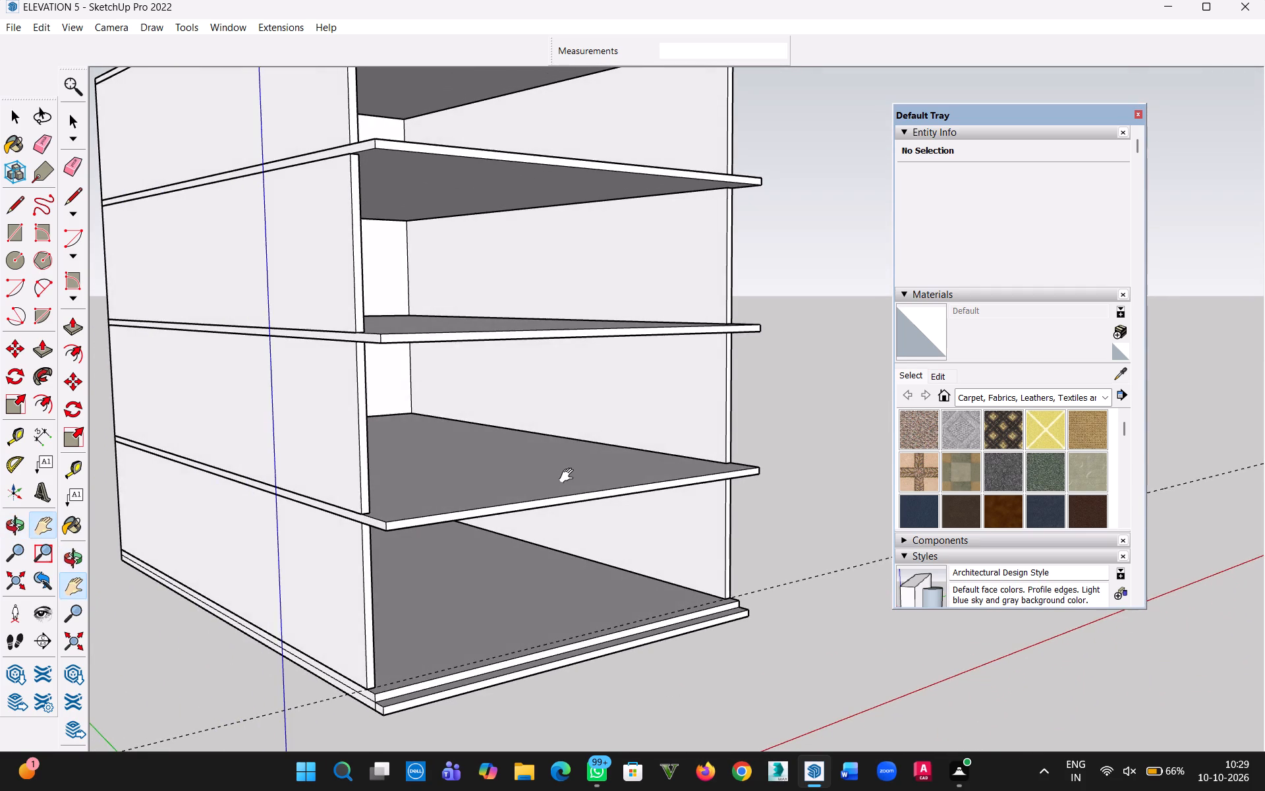
{"action": "middle_click_drag", "start_coordinate": [569, 477], "coordinate": [423, 544]}
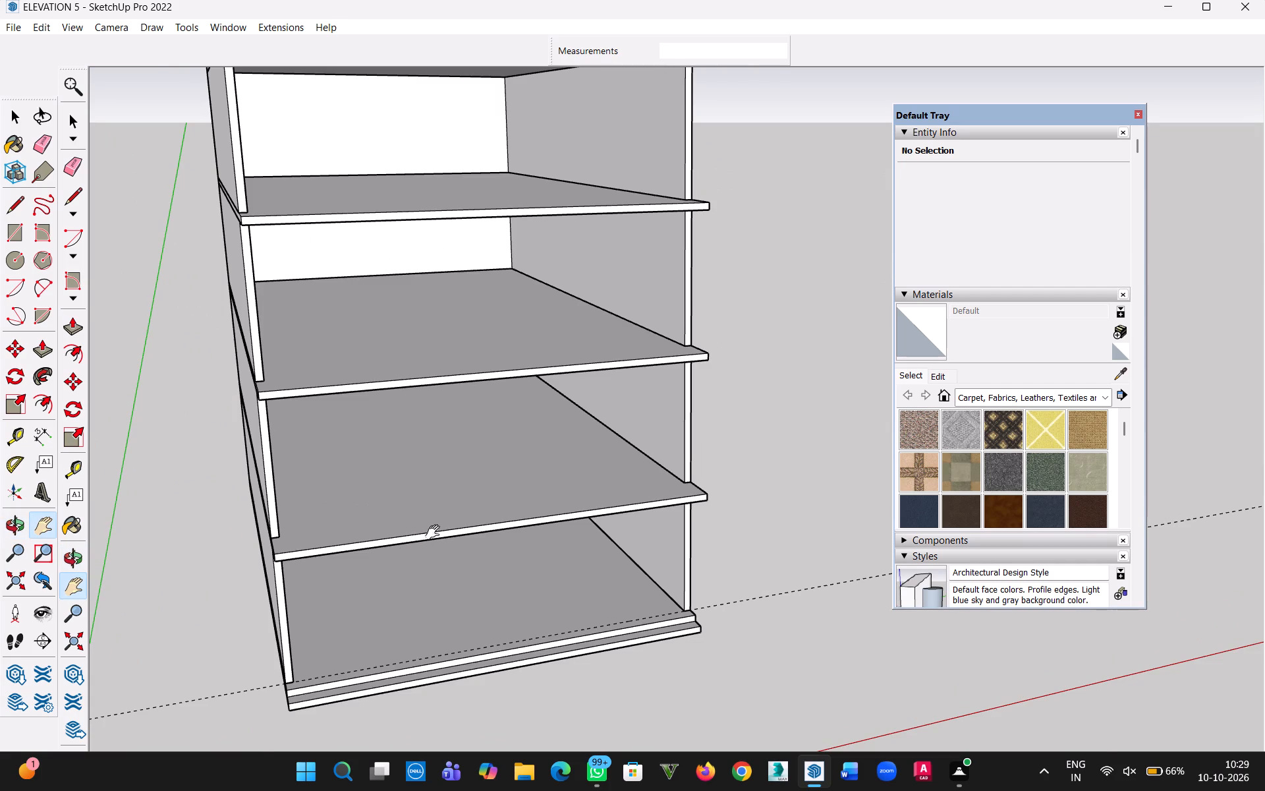
Inside the slab group beneath the top storey, extend the front face forward by 1' with Push/Pull.
{"action": "scroll", "coordinate": [436, 536], "scroll_direction": "up", "scroll_amount": 2}
{"action": "left_click", "coordinate": [14, 121]}
{"action": "double_click", "coordinate": [310, 136]}
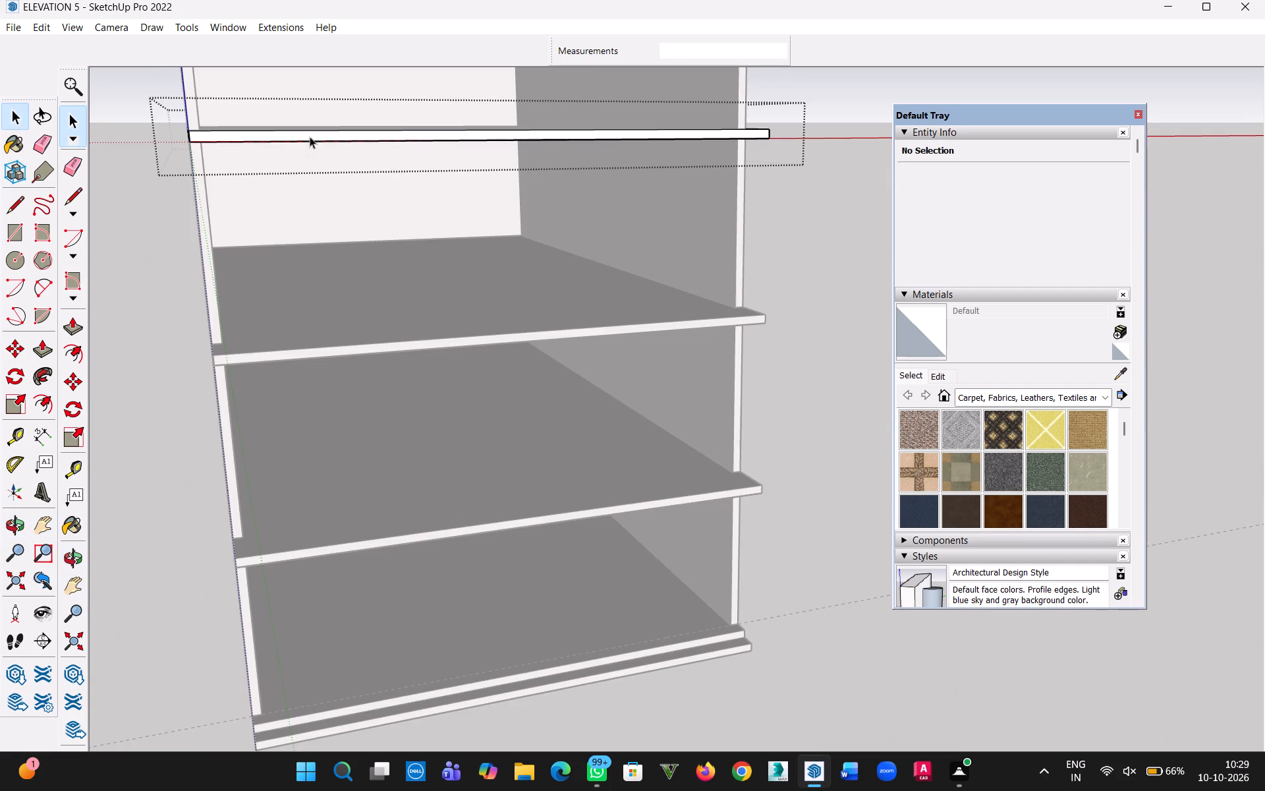
{"action": "key", "text": "p"}
{"action": "left_click", "coordinate": [466, 131]}
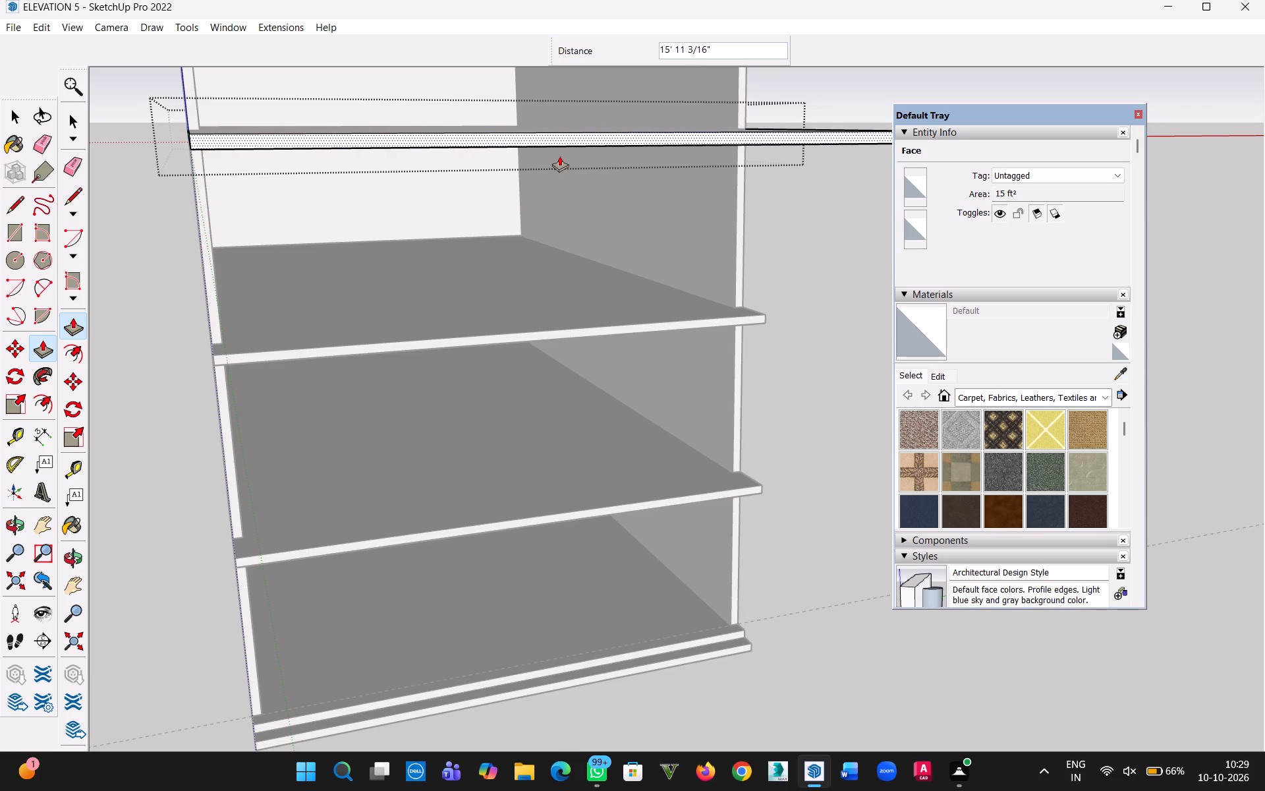
{"action": "type", "text": "1'"}
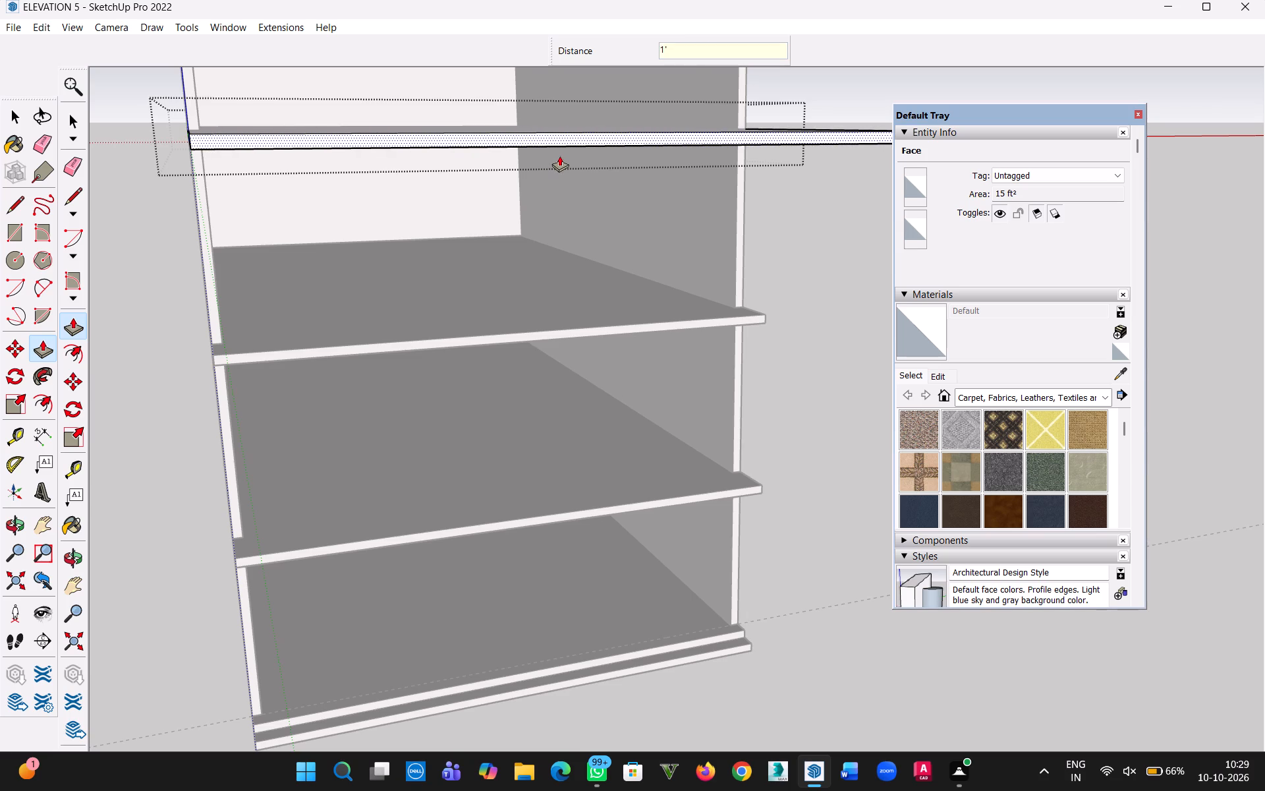
{"action": "key", "text": "Return"}
{"action": "scroll", "coordinate": [503, 161], "scroll_direction": "up", "scroll_amount": 1}
{"action": "middle_click_drag", "start_coordinate": [507, 173], "coordinate": [585, 313]}
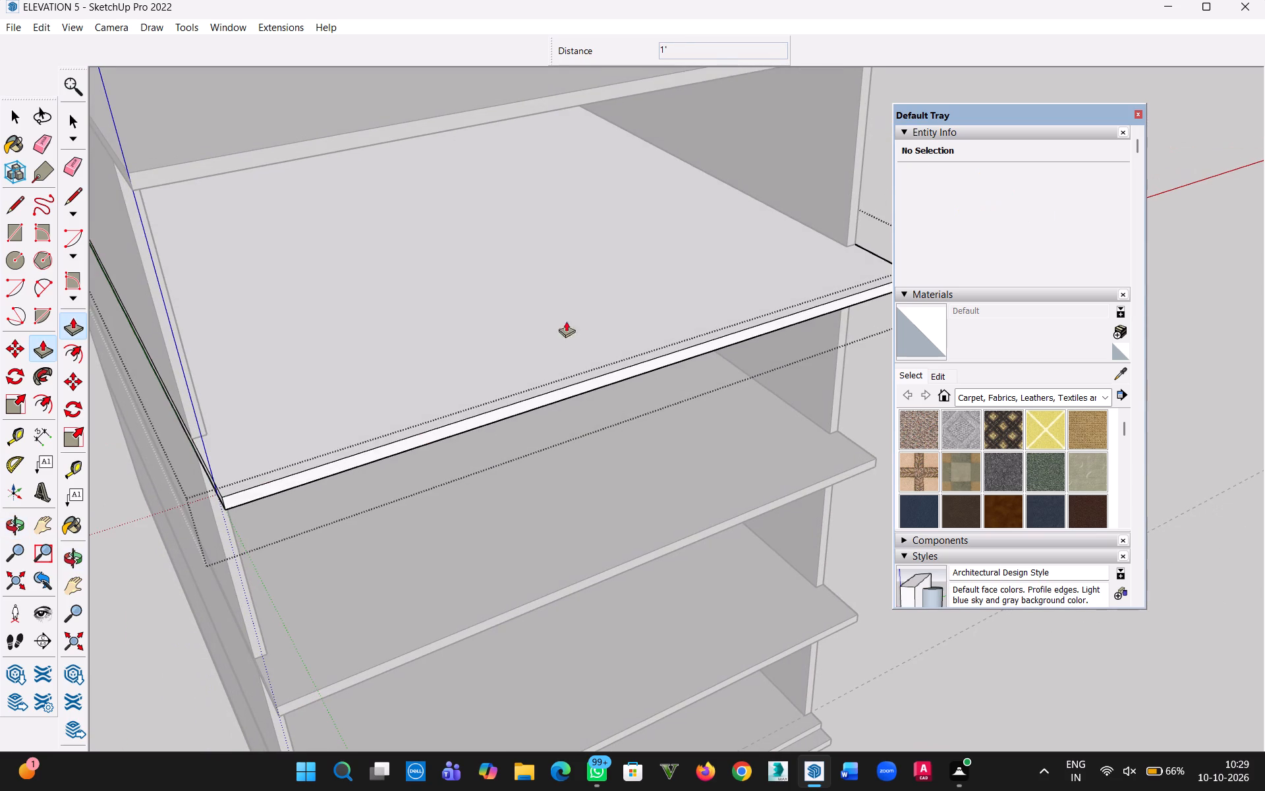
Inside the next slab group down, the middle of the three floor slabs, extend the front face forward by the same 1'.
{"action": "left_click", "coordinate": [22, 120]}
{"action": "double_click", "coordinate": [605, 517]}
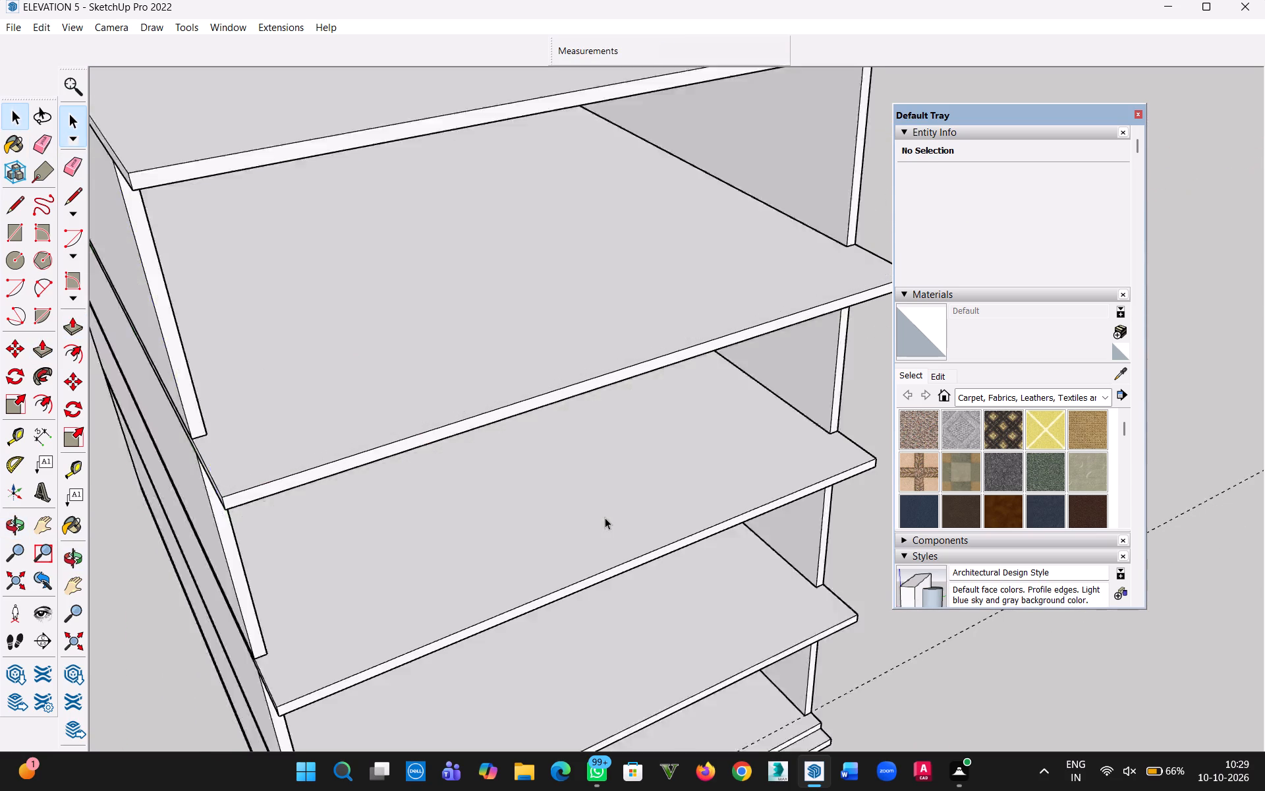
{"action": "key", "text": "p"}
{"action": "scroll", "coordinate": [738, 554], "scroll_direction": "up", "scroll_amount": 5}
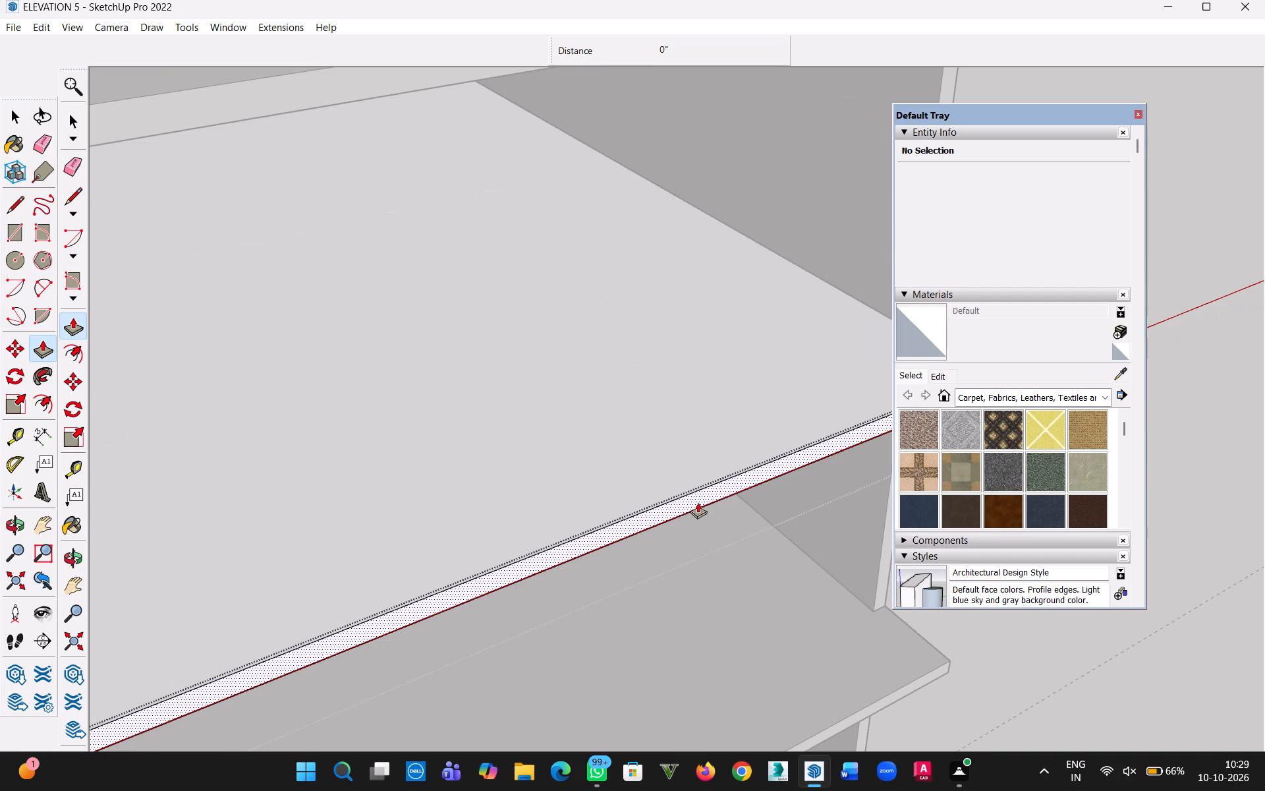
{"action": "double_click", "coordinate": [698, 502]}
{"action": "scroll", "coordinate": [707, 587], "scroll_direction": "down", "scroll_amount": 9}
{"action": "key", "text": "h"}
{"action": "left_click_drag", "start_coordinate": [706, 608], "coordinate": [538, 295]}
{"action": "key", "text": "Escape"}
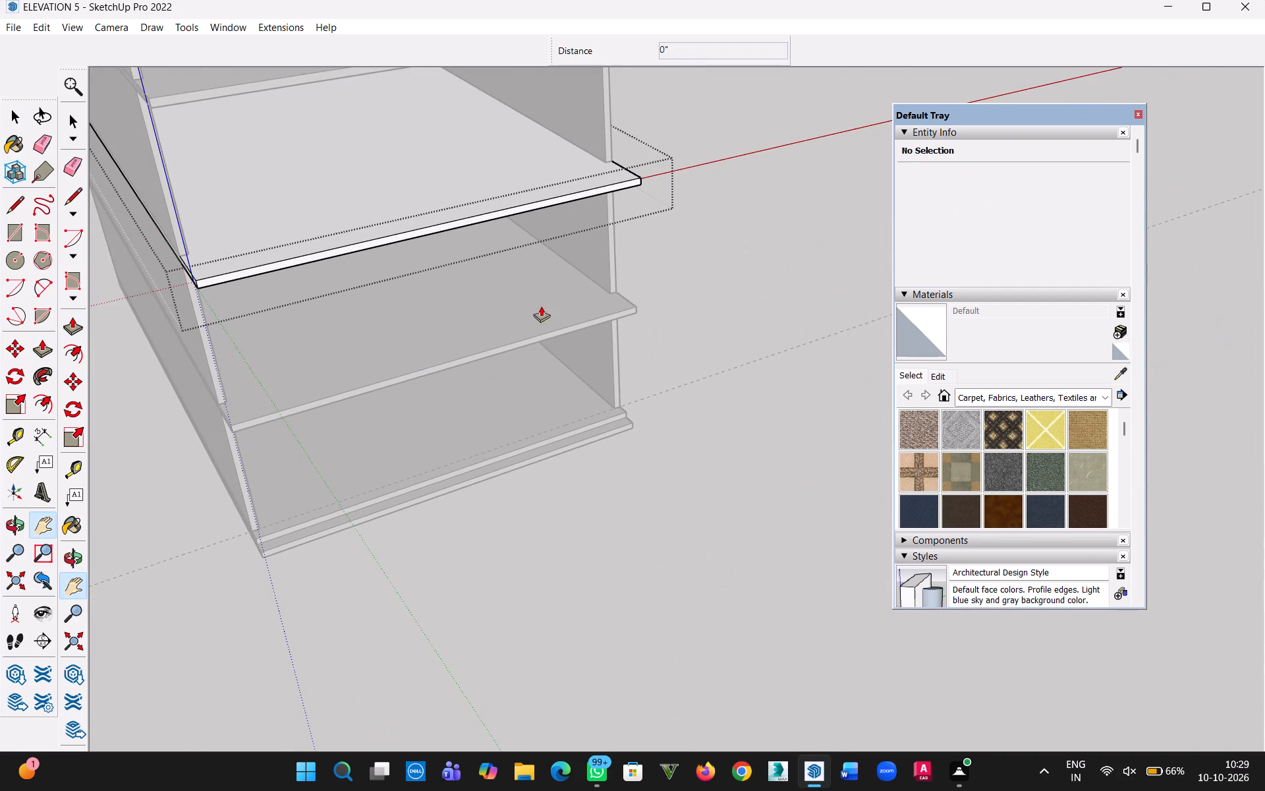
{"action": "key", "text": "Escape"}
{"action": "key", "text": "Escape"}
{"action": "key", "text": "Escape"}
Inside the slab group above the ground storey, extend the front face forward by the same 1' and leave the group.
{"action": "left_click", "coordinate": [20, 113]}
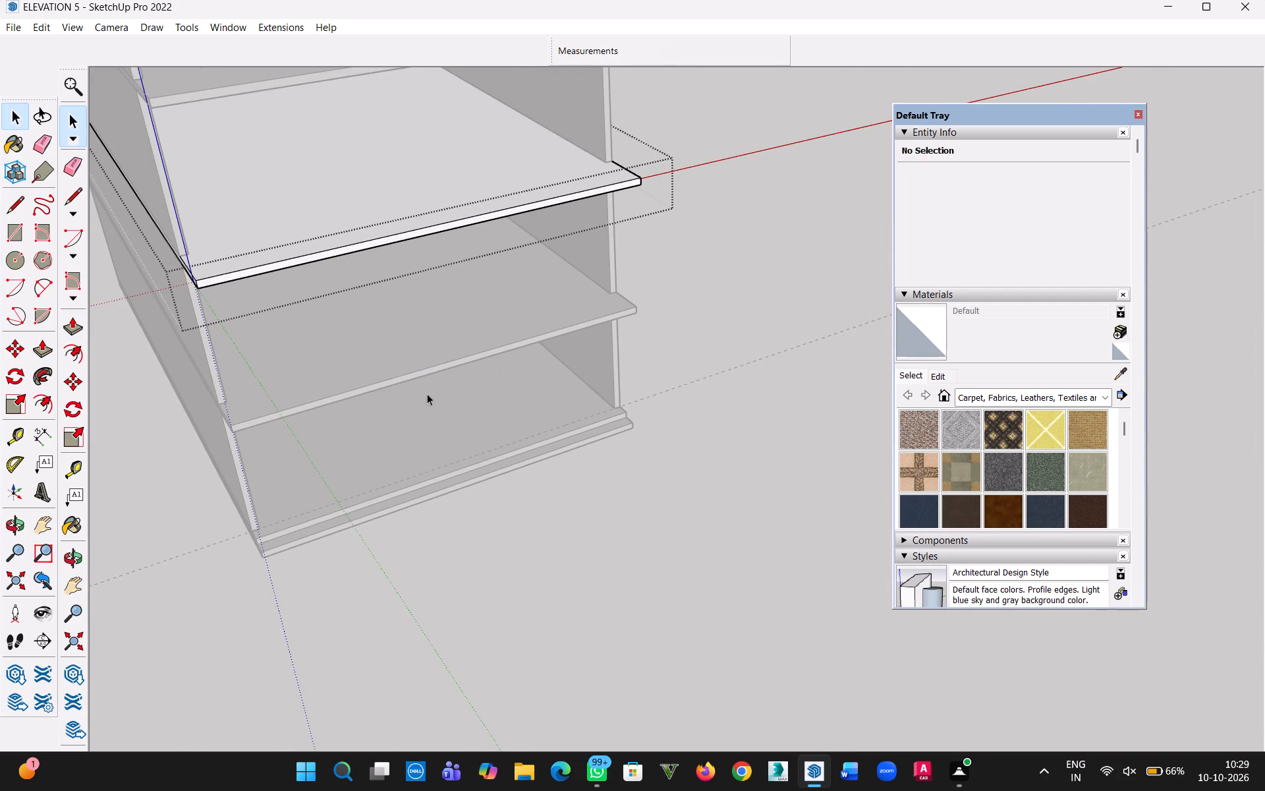
{"action": "double_click", "coordinate": [423, 341]}
{"action": "key", "text": "p"}
{"action": "scroll", "coordinate": [474, 374], "scroll_direction": "up", "scroll_amount": 2}
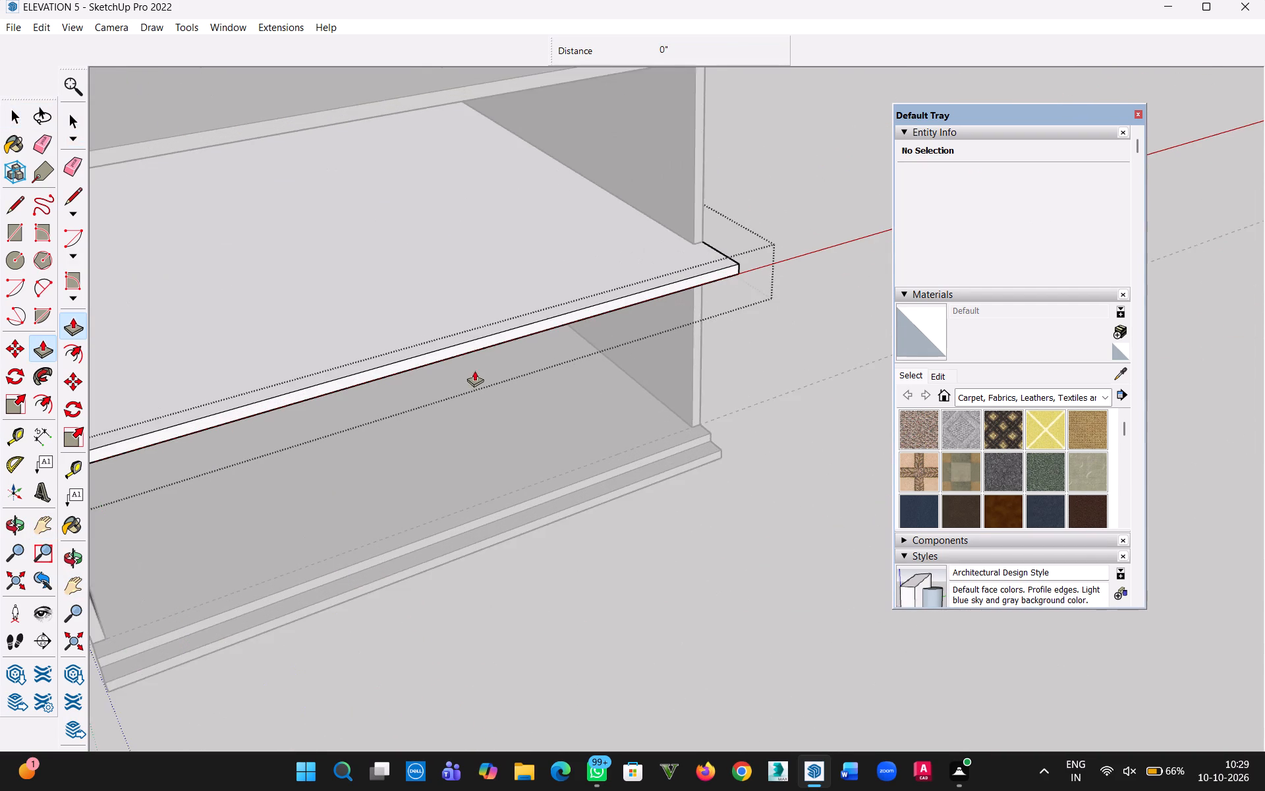
{"action": "scroll", "coordinate": [474, 370], "scroll_direction": "up", "scroll_amount": 3}
{"action": "double_click", "coordinate": [468, 341]}
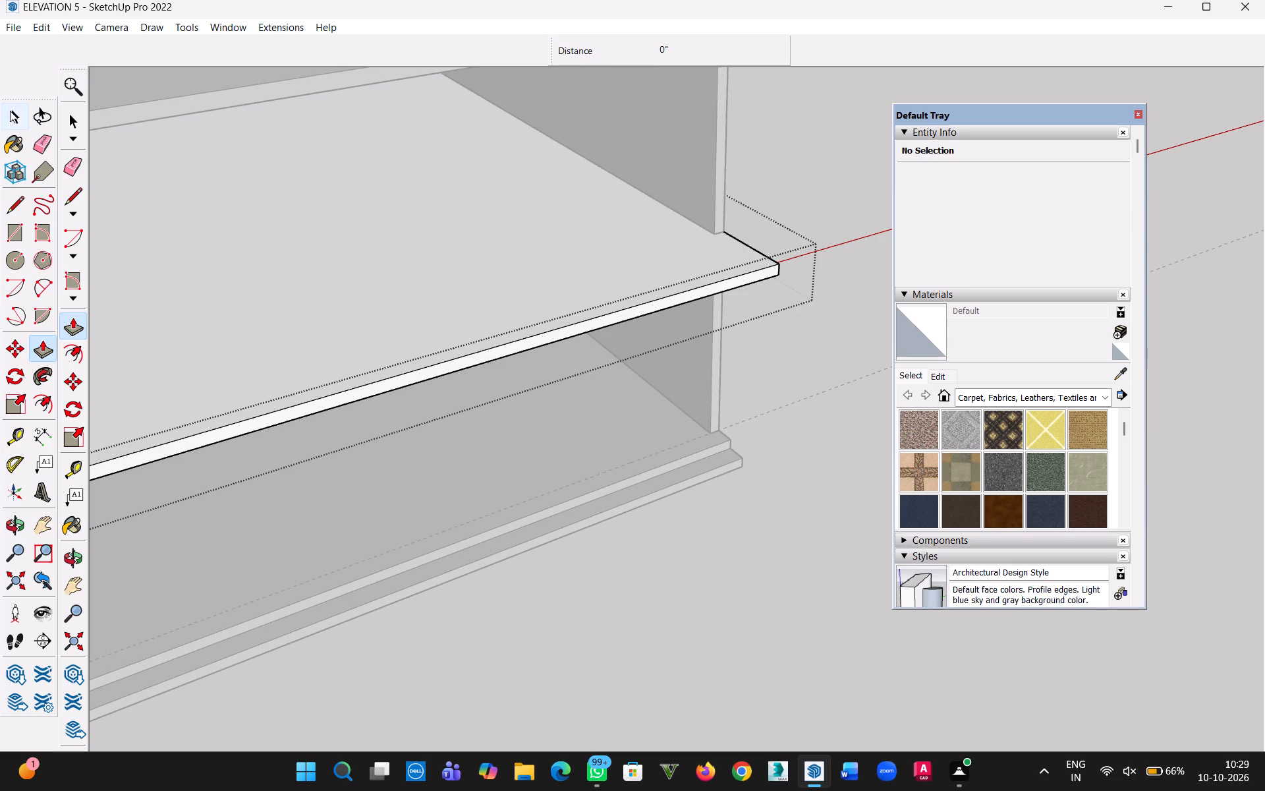
{"action": "left_click", "coordinate": [11, 111]}
{"action": "left_click", "coordinate": [691, 597]}
Compare the front projections of the floor slabs and the roof slab from the side of the building.
{"action": "scroll", "coordinate": [552, 533], "scroll_direction": "down", "scroll_amount": 11}
{"action": "middle_click_drag", "start_coordinate": [546, 539], "coordinate": [675, 503]}
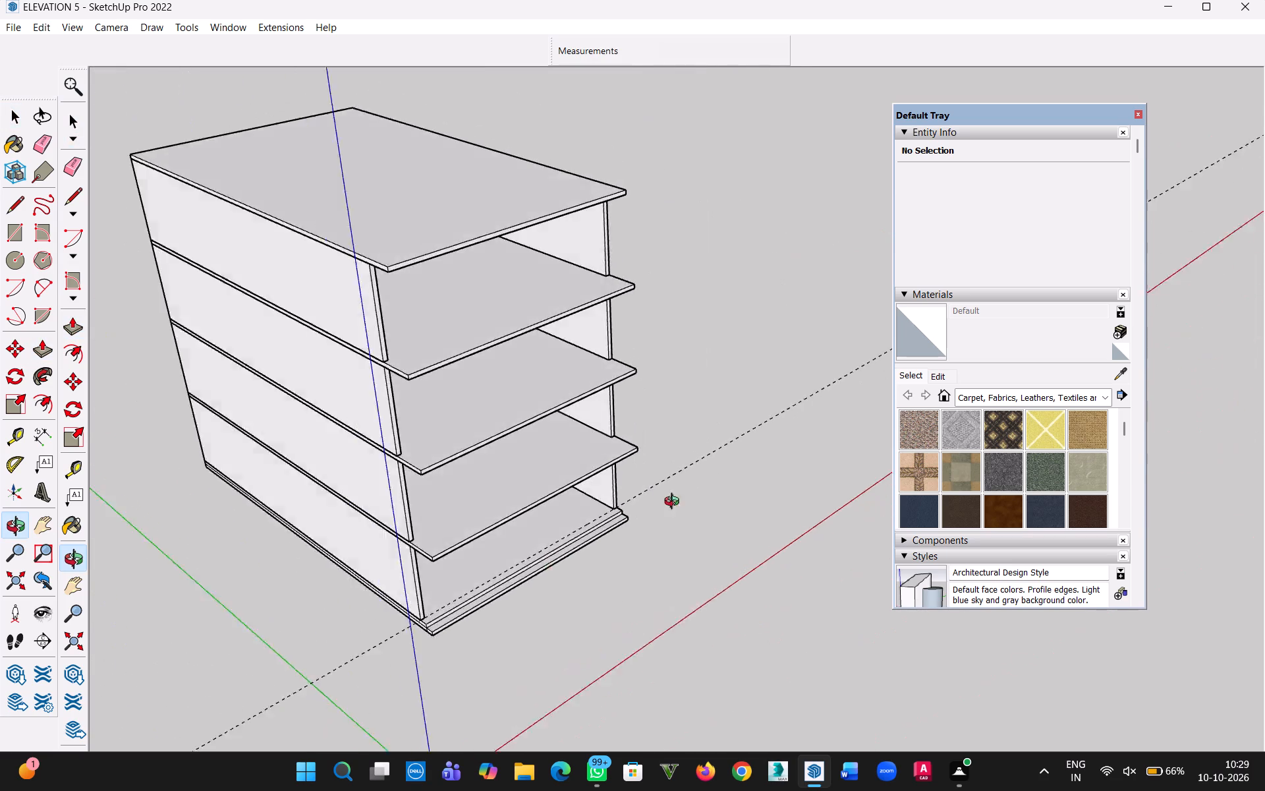
{"action": "middle_click_drag", "start_coordinate": [675, 503], "coordinate": [846, 393]}
{"action": "middle_click_drag", "start_coordinate": [919, 343], "coordinate": [1010, 351]}
{"action": "middle_click_drag", "start_coordinate": [681, 469], "coordinate": [839, 476]}
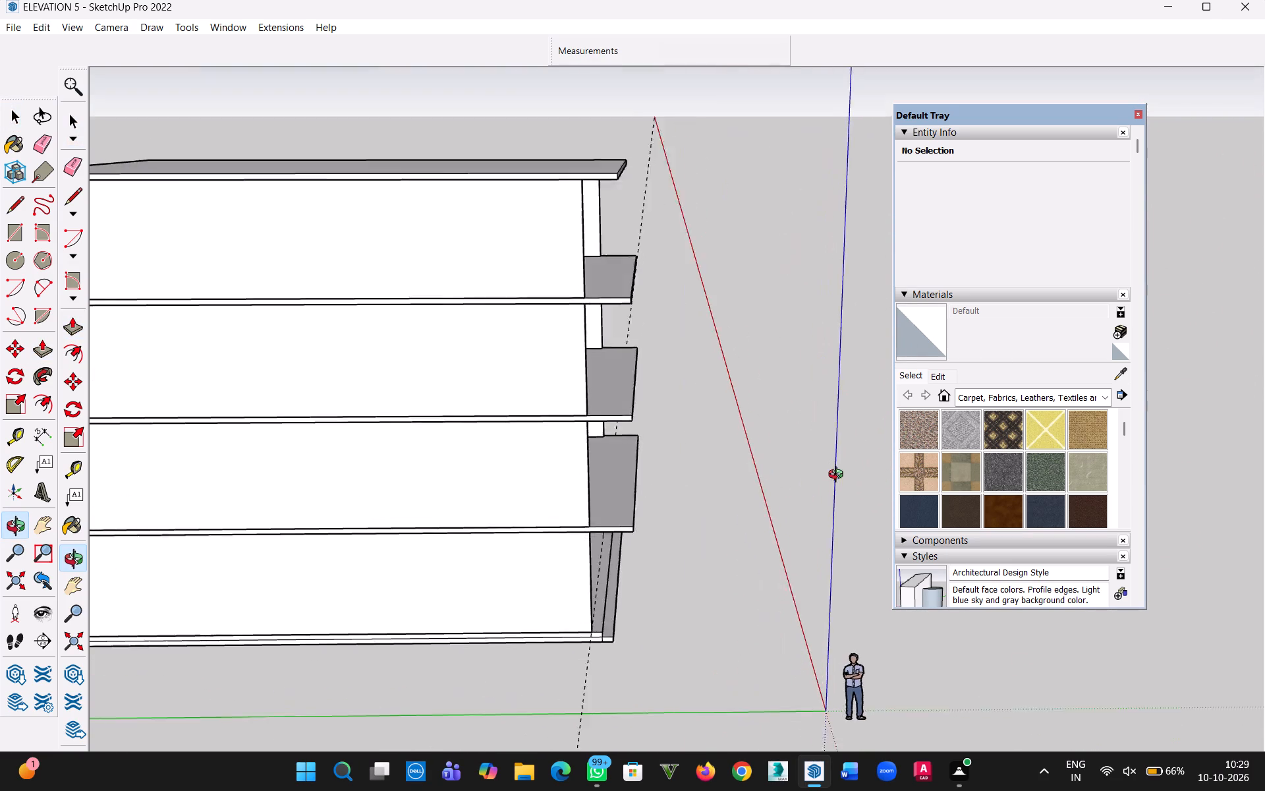
{"action": "middle_click_drag", "start_coordinate": [839, 476], "coordinate": [839, 361]}
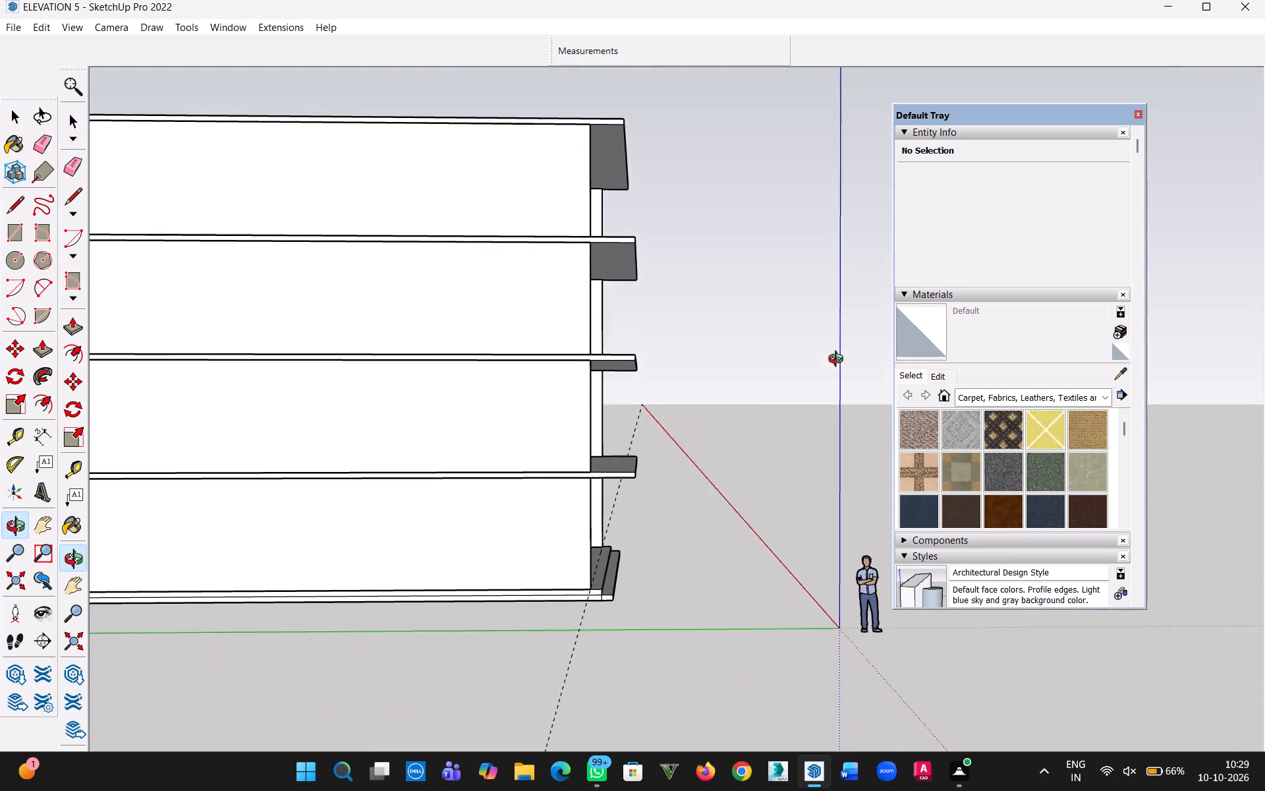
{"action": "middle_click_drag", "start_coordinate": [839, 361], "coordinate": [843, 505]}
Open the roof slab group for editing at its front face.
{"action": "double_click", "coordinate": [594, 173]}
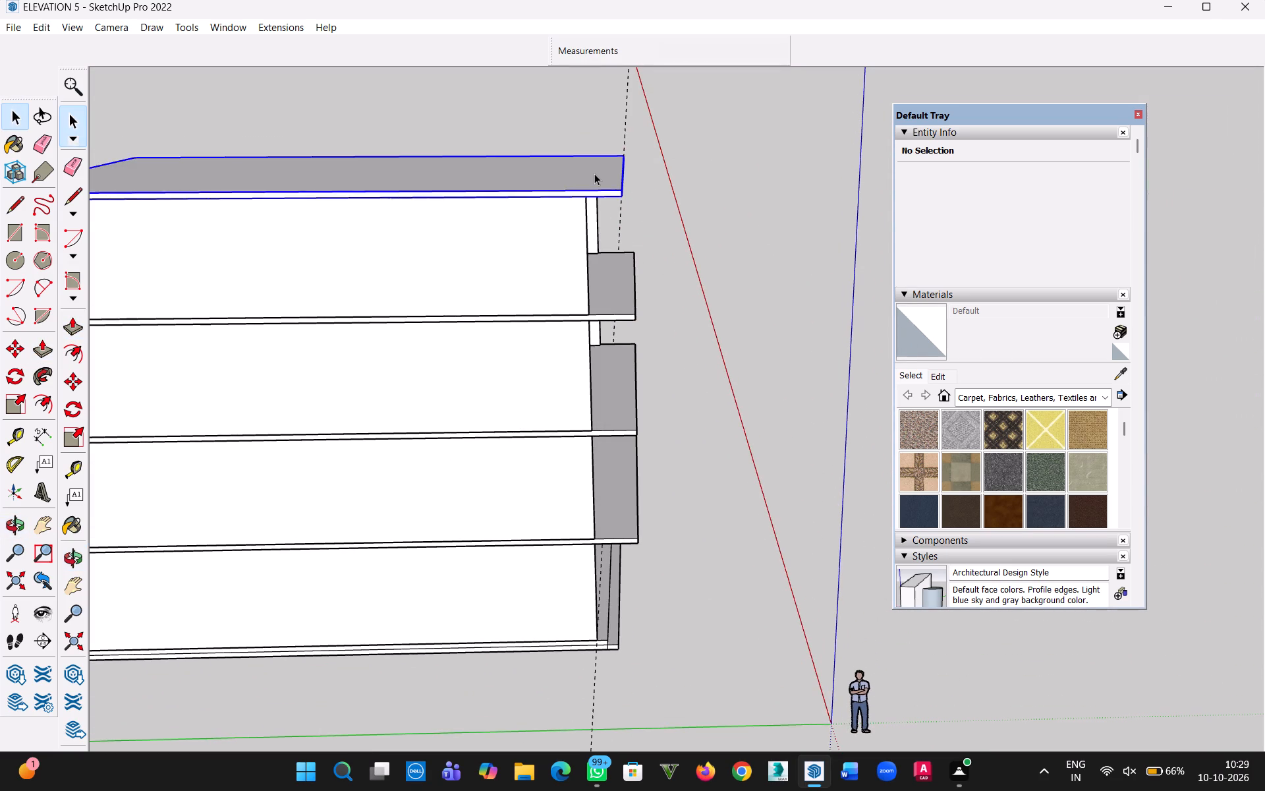
{"action": "middle_click_drag", "start_coordinate": [752, 274], "coordinate": [495, 330]}
{"action": "key", "text": "p"}
{"action": "scroll", "coordinate": [602, 192], "scroll_direction": "up", "scroll_amount": 2}
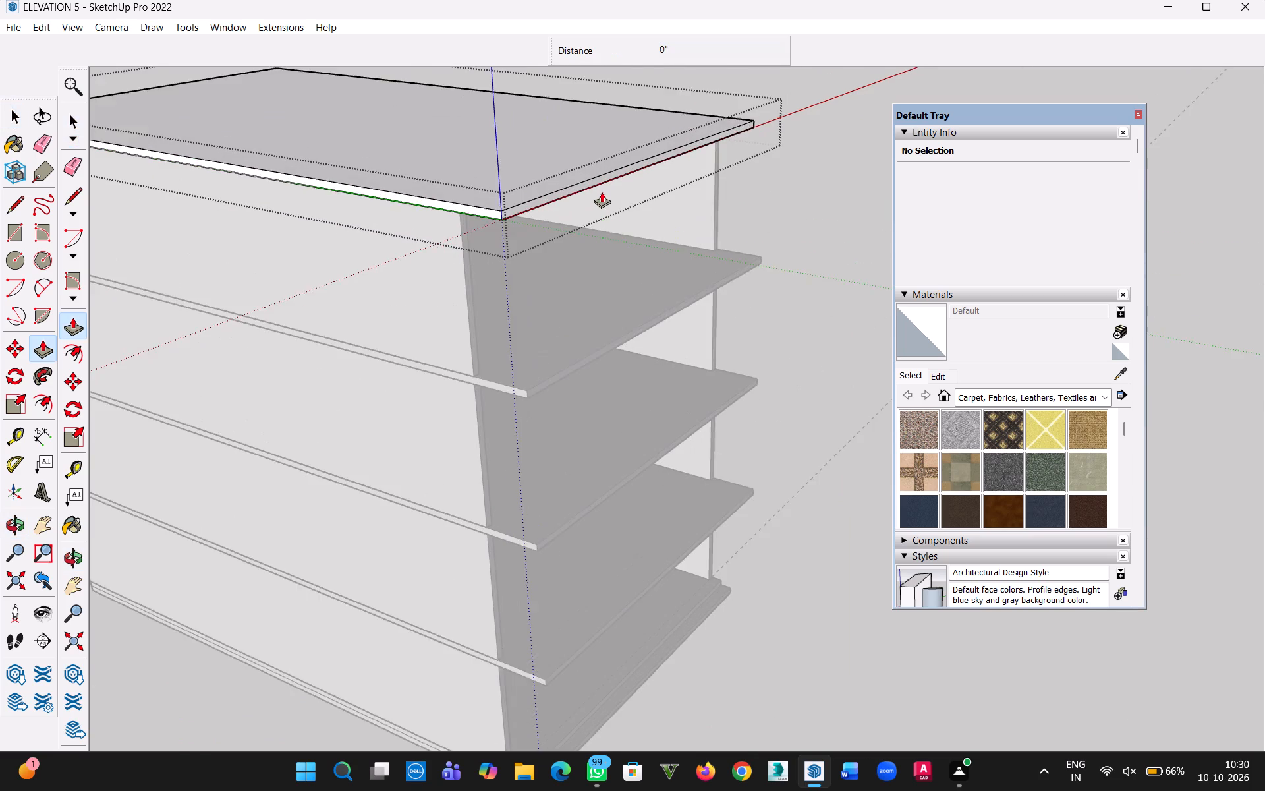
{"action": "scroll", "coordinate": [602, 192], "scroll_direction": "up", "scroll_amount": 4}
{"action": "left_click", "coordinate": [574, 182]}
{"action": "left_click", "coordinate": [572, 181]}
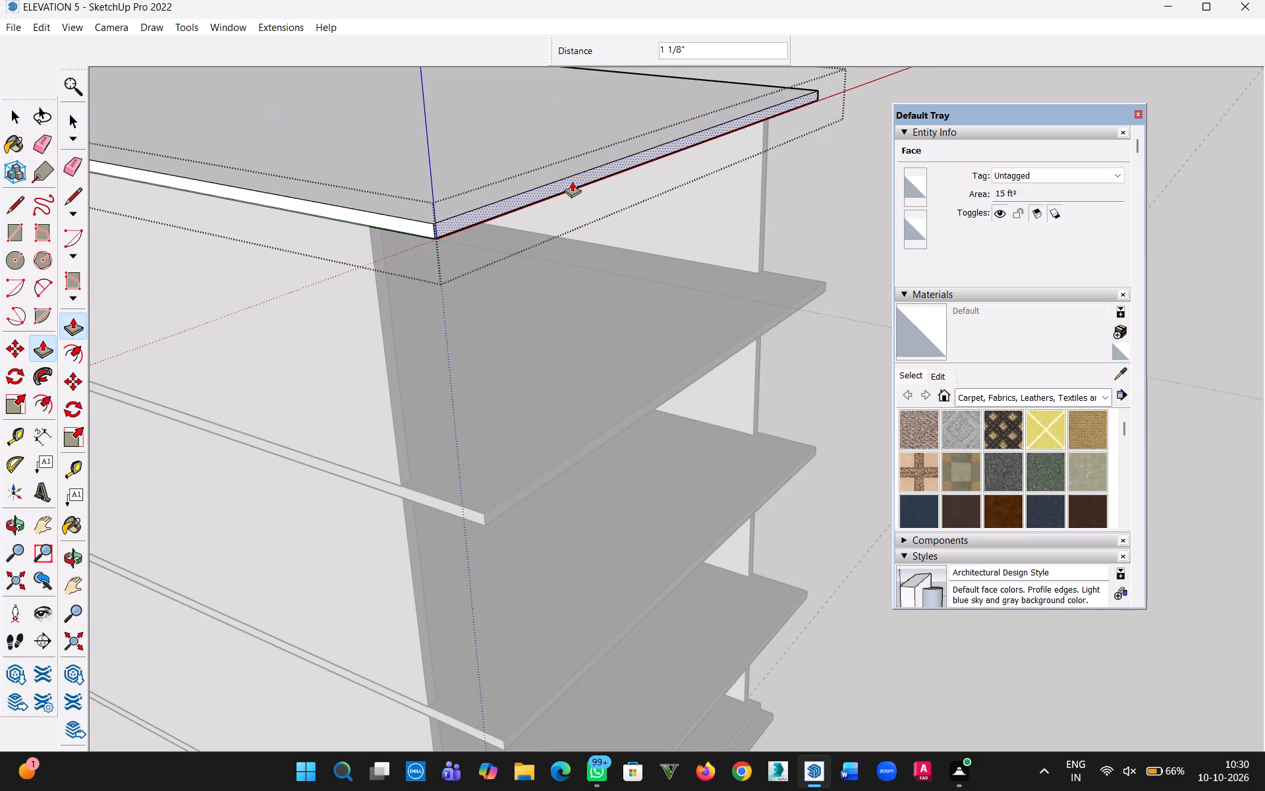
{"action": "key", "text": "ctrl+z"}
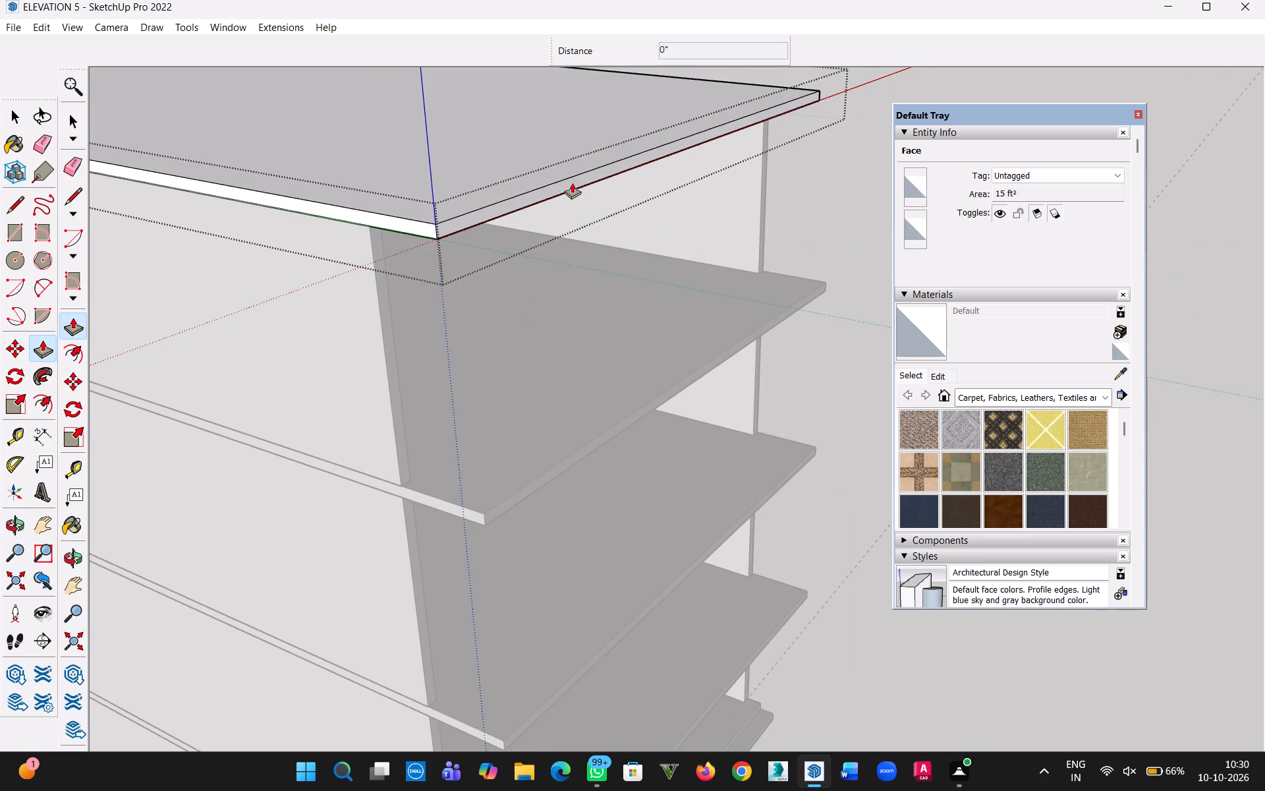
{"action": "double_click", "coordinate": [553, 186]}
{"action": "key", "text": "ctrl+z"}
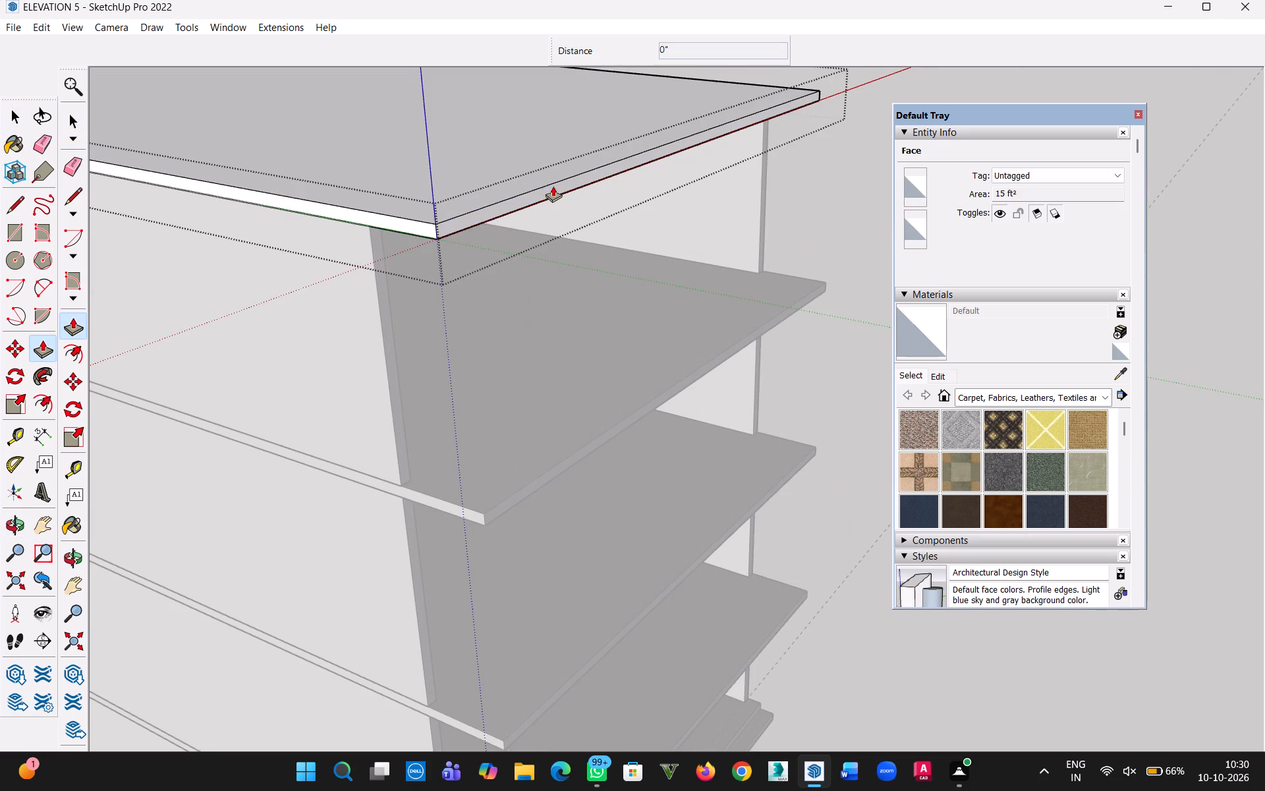
Extend the roof slab's front face forward by 1' with Push/Pull and leave the group.
{"action": "left_click", "coordinate": [553, 186]}
{"action": "type", "text": "1'"}
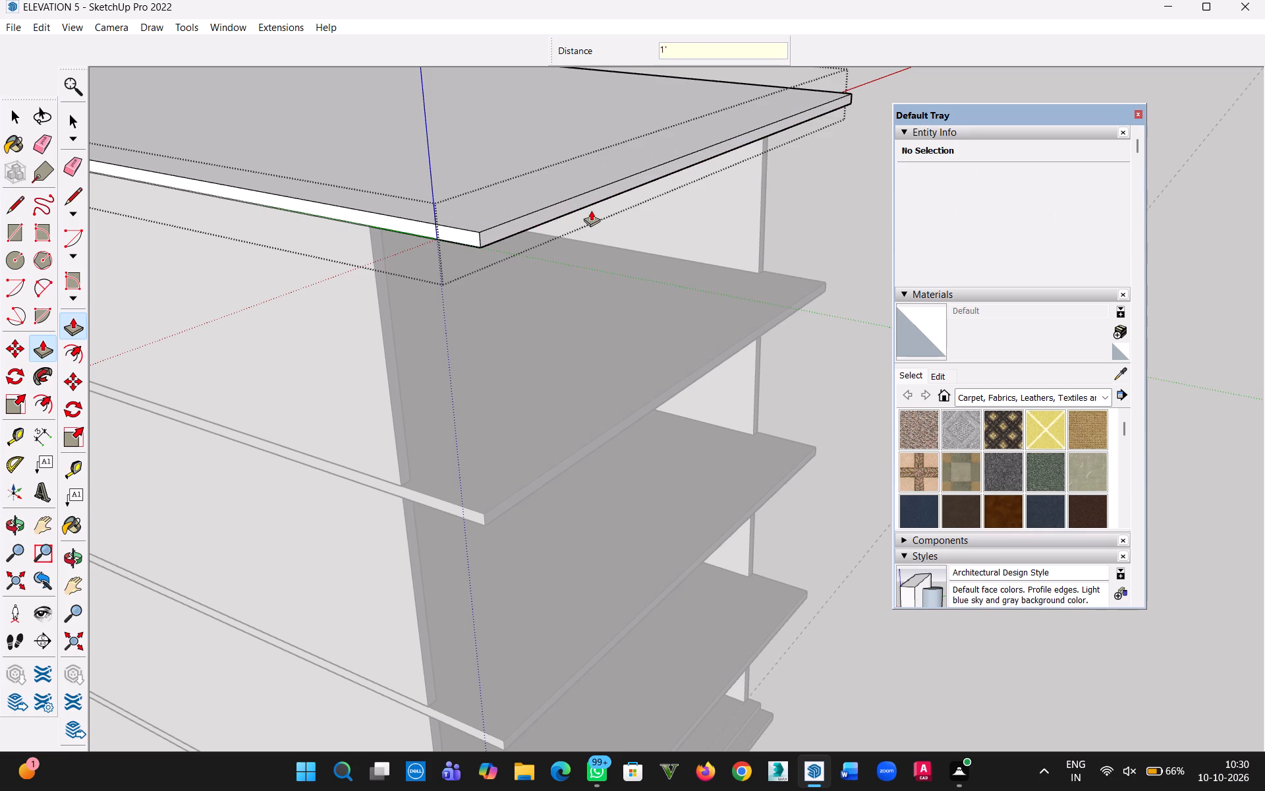
{"action": "key", "text": "Return"}
{"action": "left_click", "coordinate": [21, 121]}
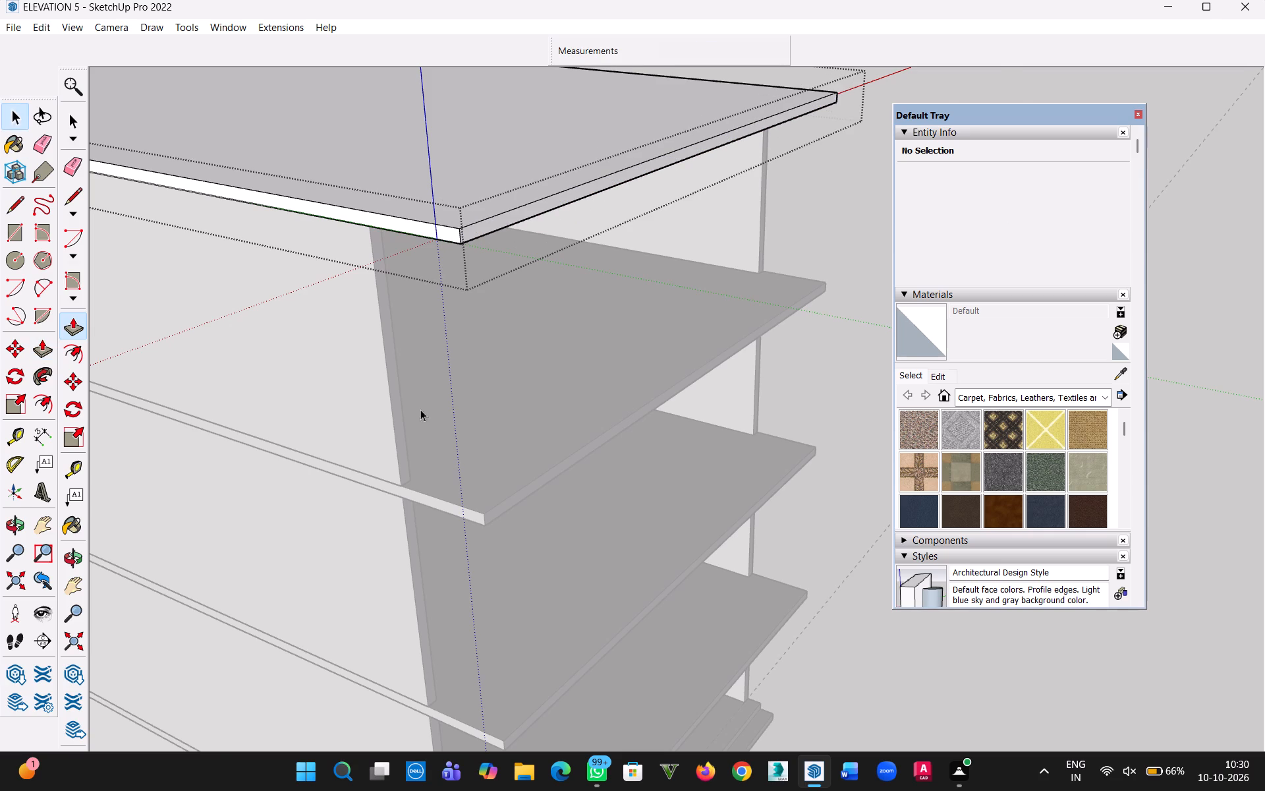
{"action": "scroll", "coordinate": [508, 465], "scroll_direction": "down", "scroll_amount": 11}
{"action": "middle_click_drag", "start_coordinate": [585, 493], "coordinate": [779, 345]}
{"action": "left_click", "coordinate": [766, 463]}
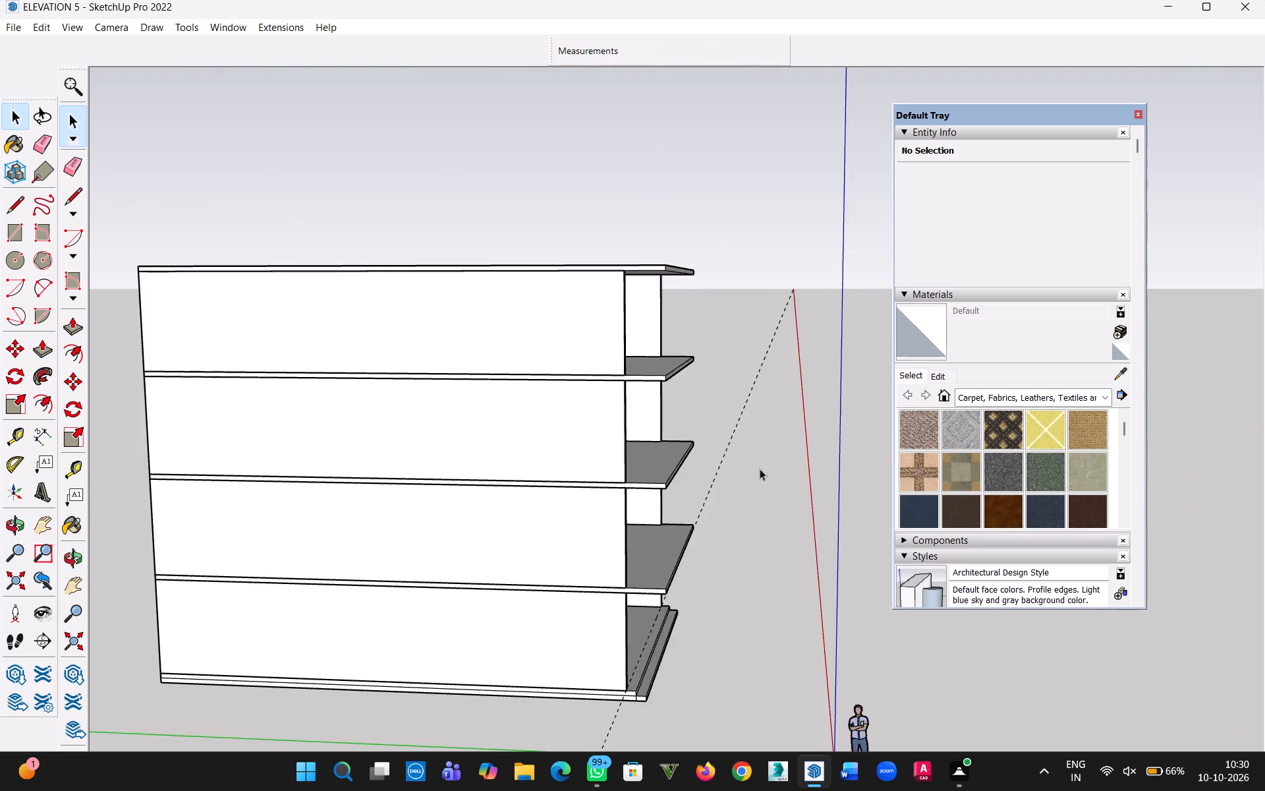
{"action": "middle_click_drag", "start_coordinate": [756, 469], "coordinate": [267, 593]}
{"action": "scroll", "coordinate": [459, 503], "scroll_direction": "down", "scroll_amount": 5}
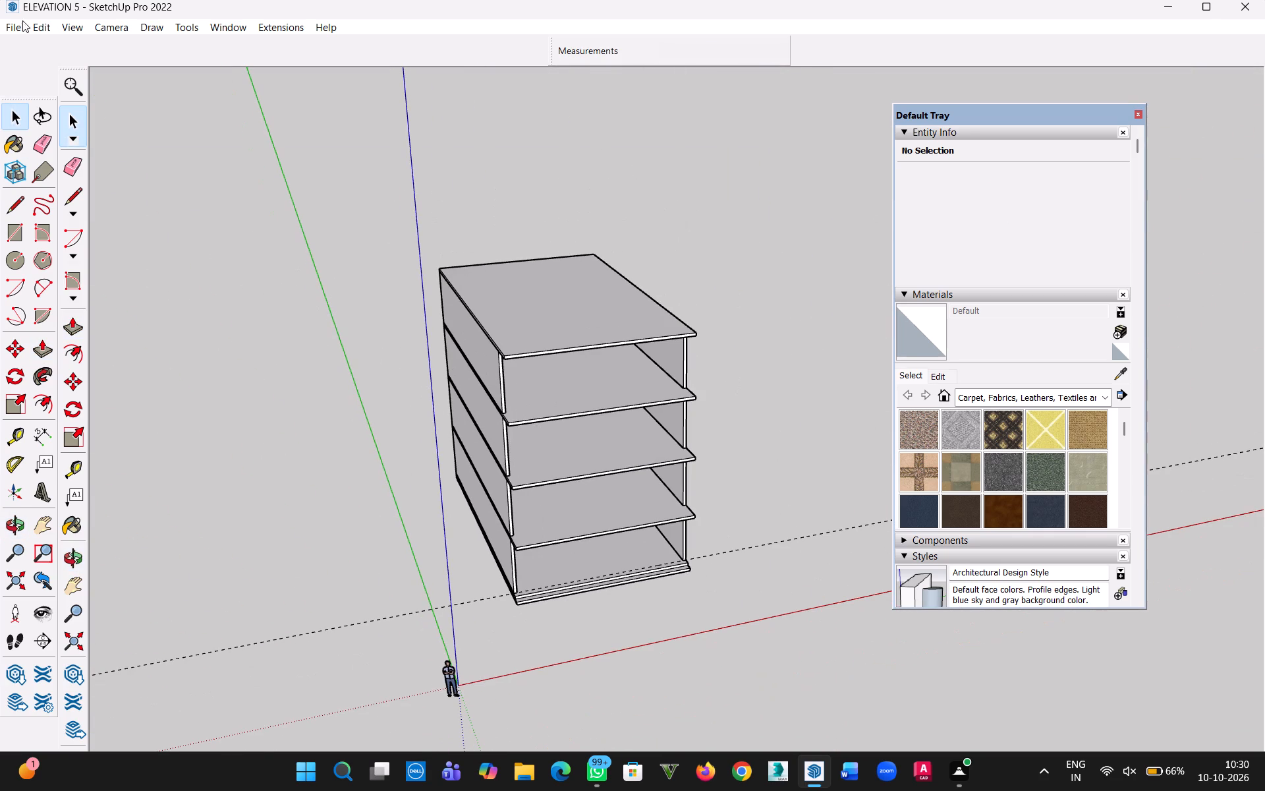
Examine the building's open front, side walls and projecting slabs from above and from both sides.
{"action": "middle_click_drag", "start_coordinate": [506, 323], "coordinate": [441, 481]}
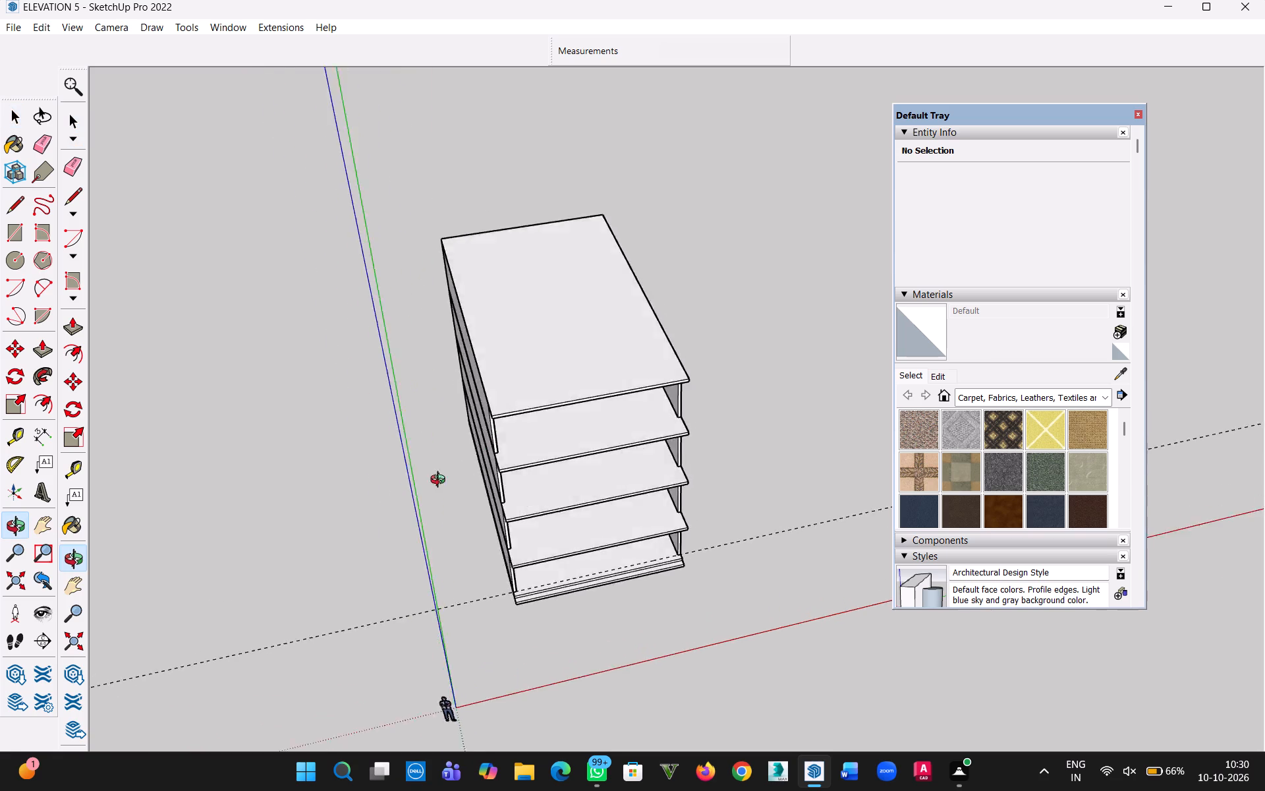
{"action": "middle_click_drag", "start_coordinate": [441, 481], "coordinate": [382, 415]}
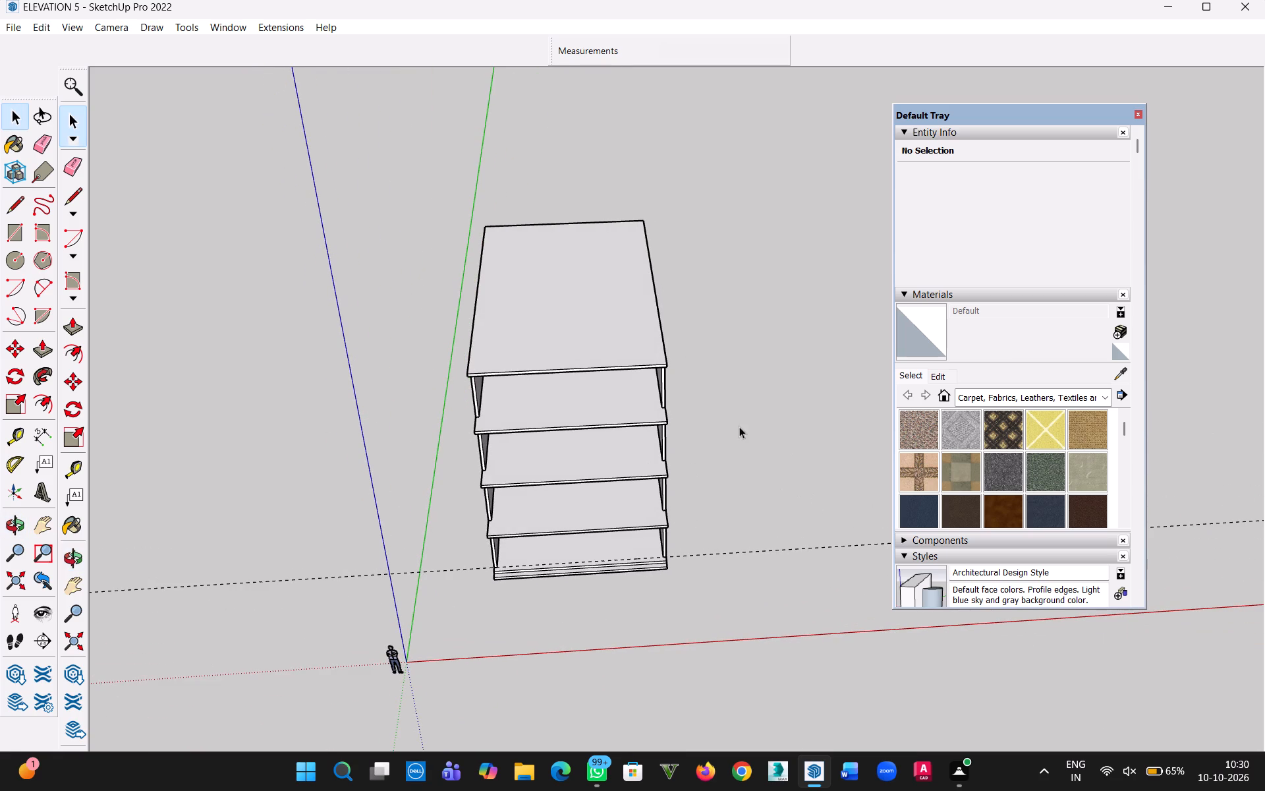
{"action": "middle_click_drag", "start_coordinate": [652, 471], "coordinate": [435, 301]}
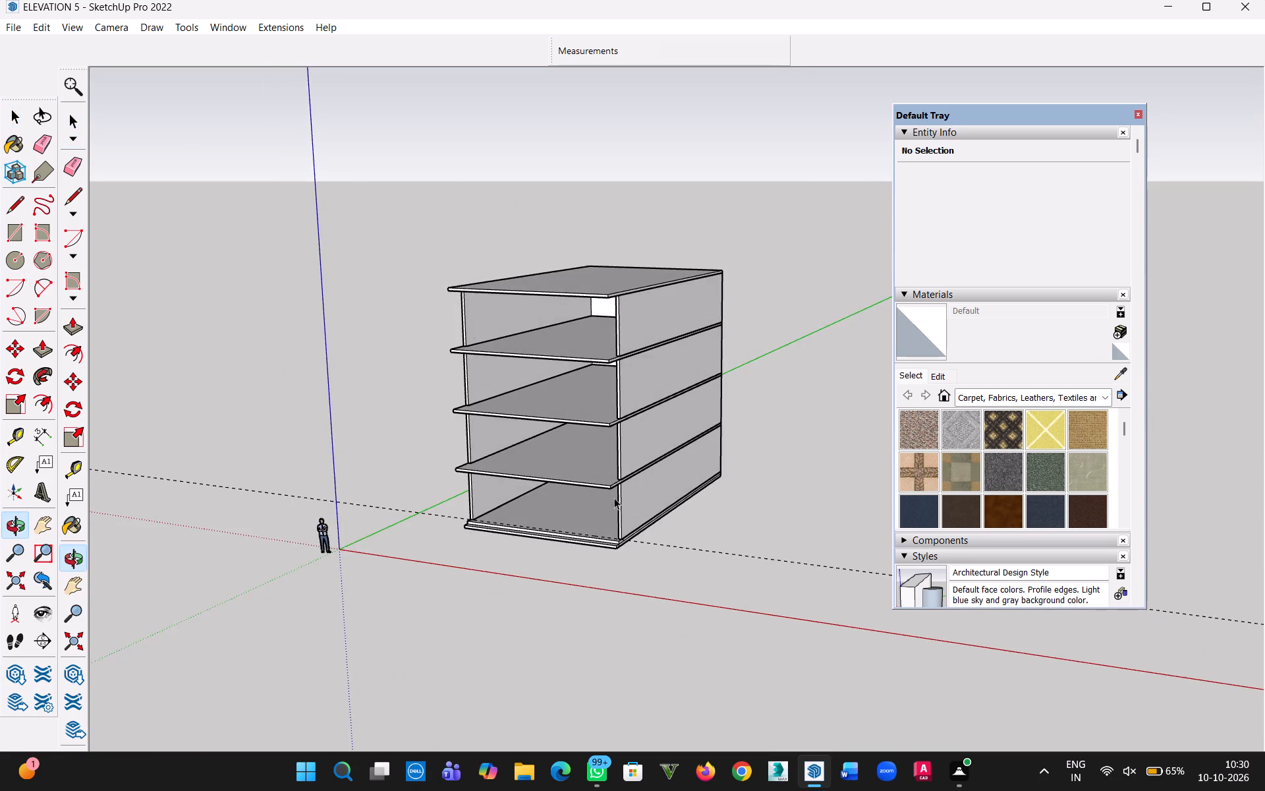
{"action": "scroll", "coordinate": [633, 505], "scroll_direction": "up", "scroll_amount": 4}
{"action": "scroll", "coordinate": [578, 467], "scroll_direction": "up", "scroll_amount": 4}
{"action": "middle_click_drag", "start_coordinate": [581, 471], "coordinate": [642, 468]}
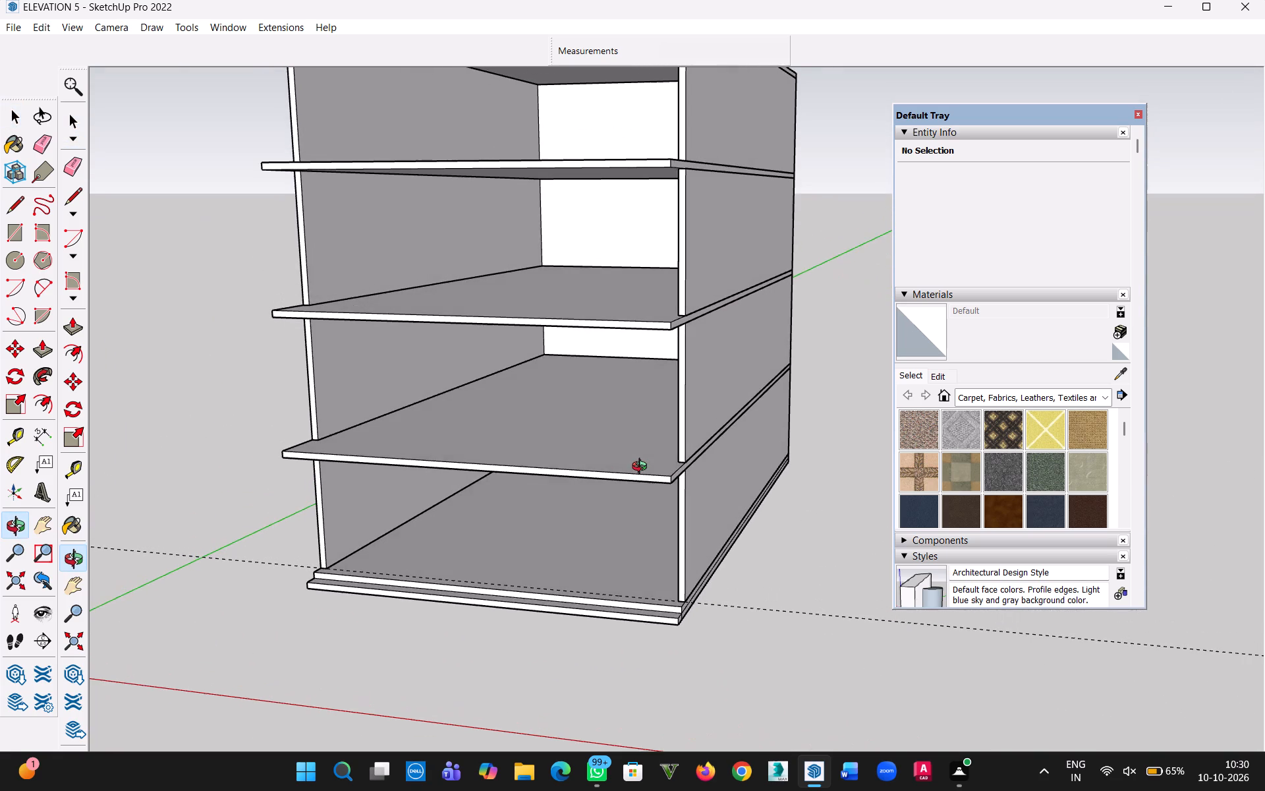
{"action": "middle_click_drag", "start_coordinate": [642, 468], "coordinate": [667, 490]}
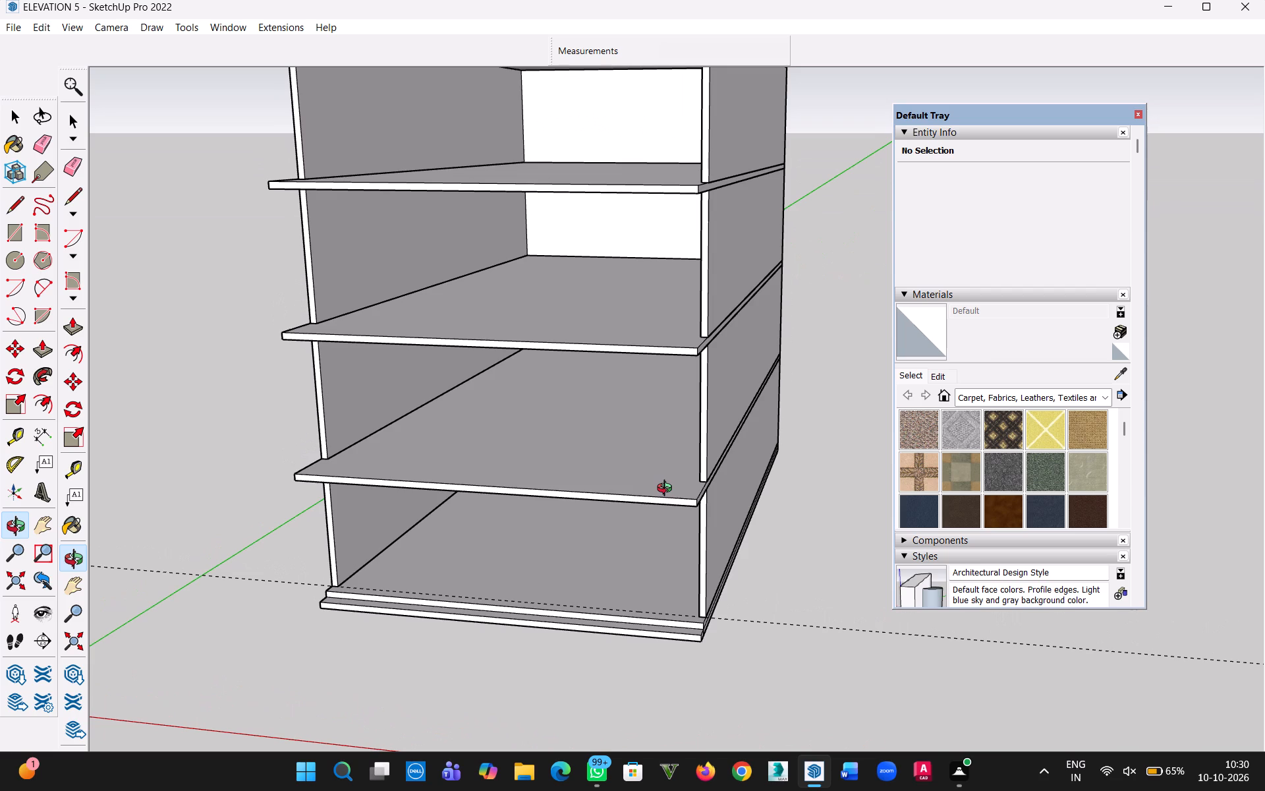
{"action": "middle_click_drag", "start_coordinate": [667, 490], "coordinate": [743, 593]}
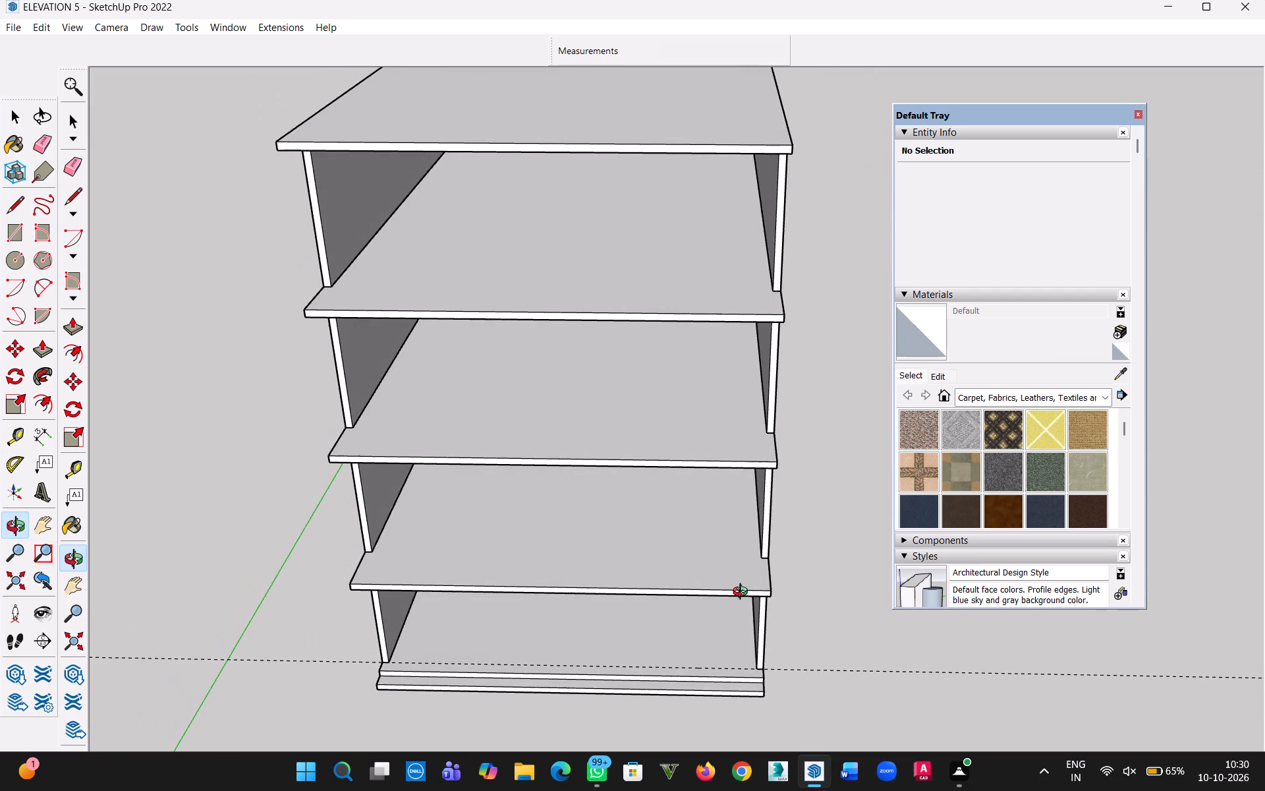
{"action": "middle_click_drag", "start_coordinate": [743, 593], "coordinate": [714, 501]}
{"action": "middle_click_drag", "start_coordinate": [716, 491], "coordinate": [716, 485]}
{"action": "middle_click_drag", "start_coordinate": [647, 513], "coordinate": [685, 471]}
{"action": "scroll", "coordinate": [649, 513], "scroll_direction": "up", "scroll_amount": 1}
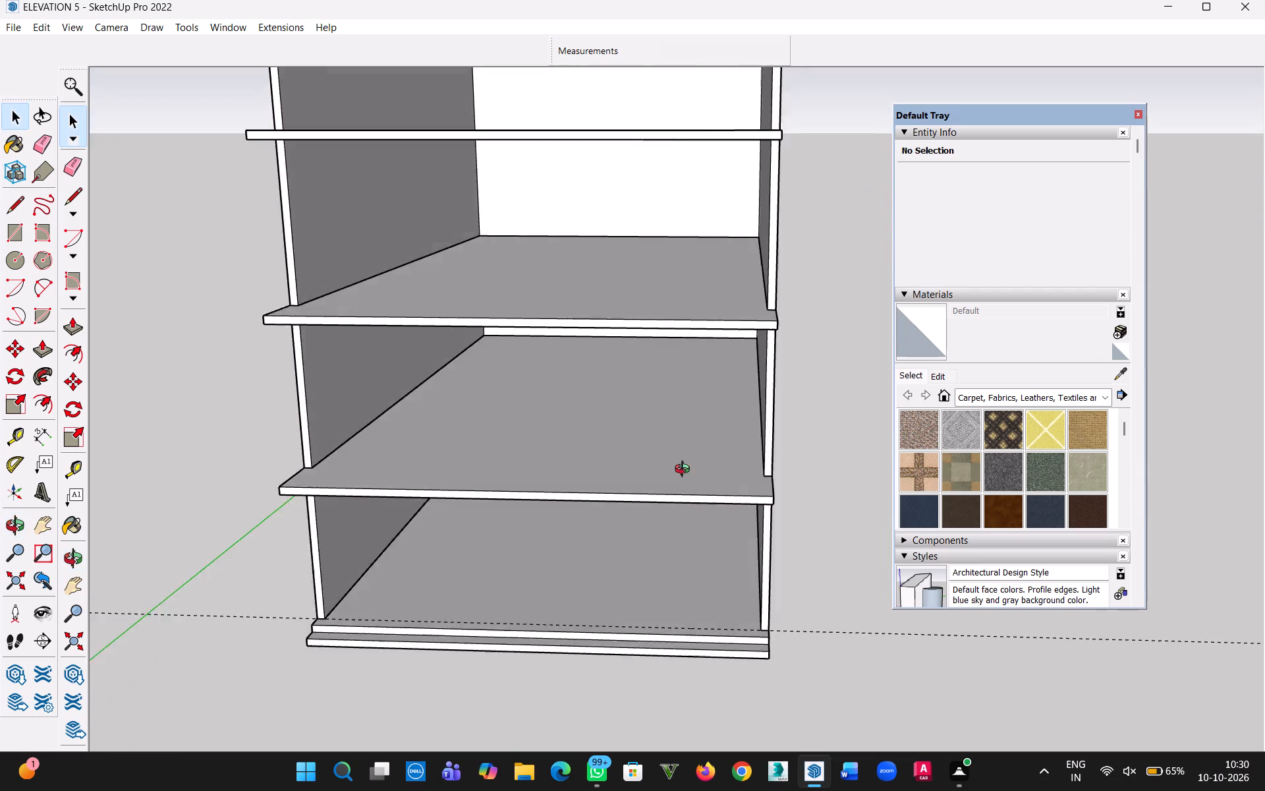
{"action": "middle_click_drag", "start_coordinate": [685, 471], "coordinate": [725, 427]}
{"action": "scroll", "coordinate": [704, 446], "scroll_direction": "up", "scroll_amount": 5}
{"action": "scroll", "coordinate": [651, 485], "scroll_direction": "down", "scroll_amount": 10}
{"action": "key", "text": "h"}
{"action": "left_click_drag", "start_coordinate": [634, 481], "coordinate": [453, 484]}
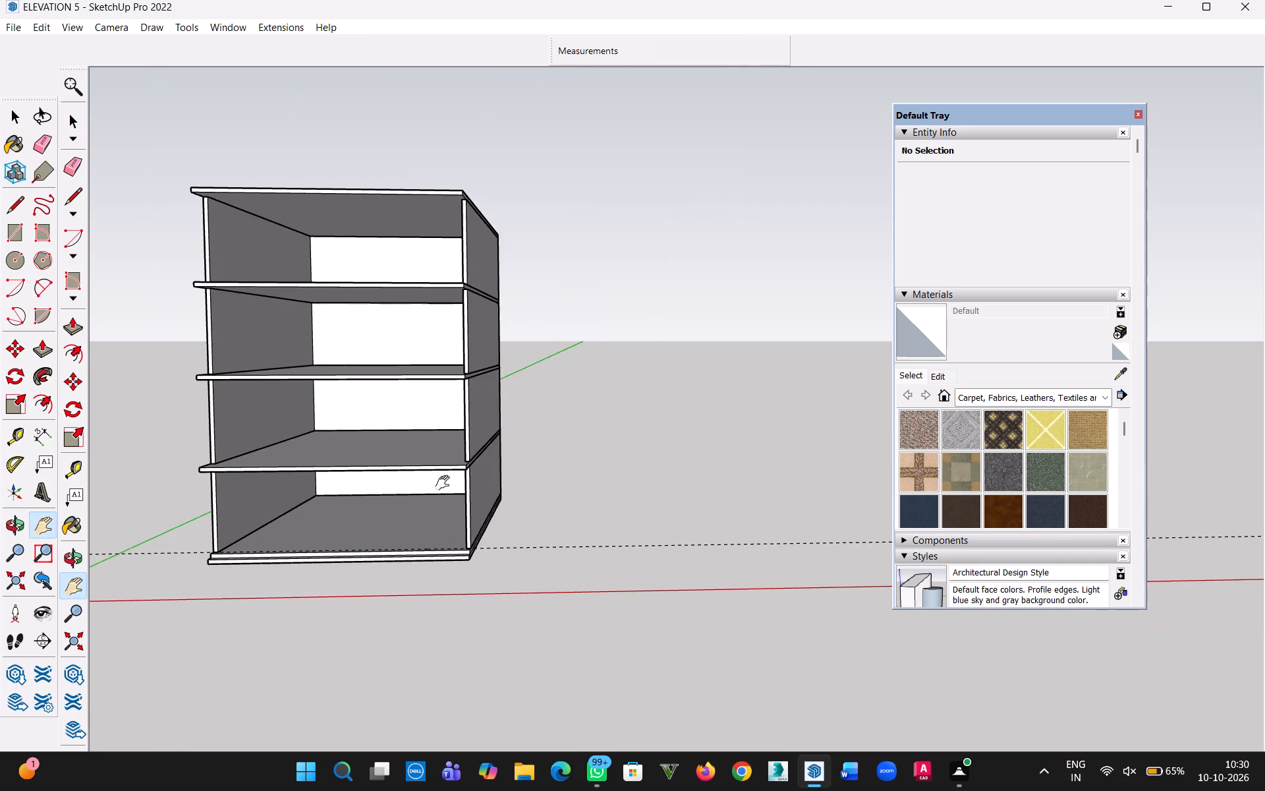
{"action": "middle_click_drag", "start_coordinate": [451, 486], "coordinate": [599, 561]}
{"action": "middle_click_drag", "start_coordinate": [460, 508], "coordinate": [461, 508]}
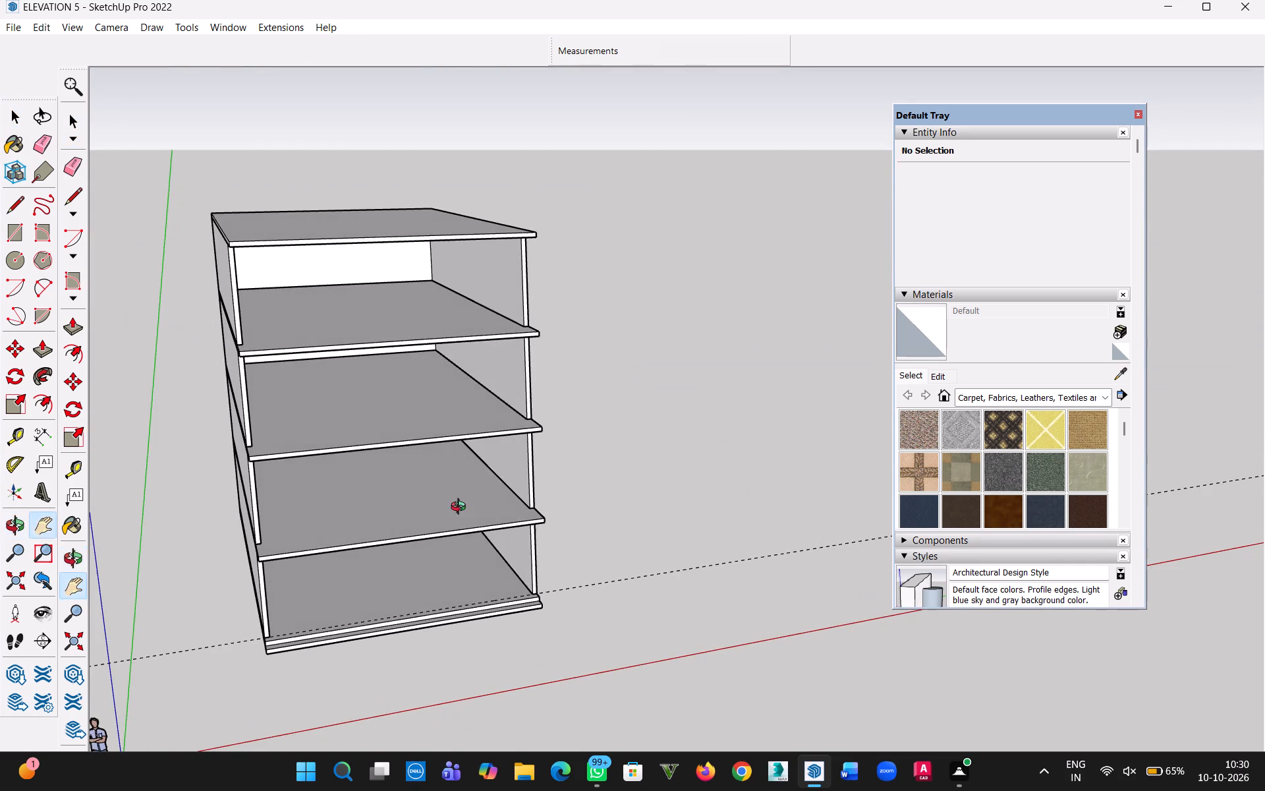
{"action": "middle_click_drag", "start_coordinate": [461, 508], "coordinate": [740, 508]}
{"action": "middle_click_drag", "start_coordinate": [625, 522], "coordinate": [432, 499]}
{"action": "scroll", "coordinate": [434, 501], "scroll_direction": "down", "scroll_amount": 4}
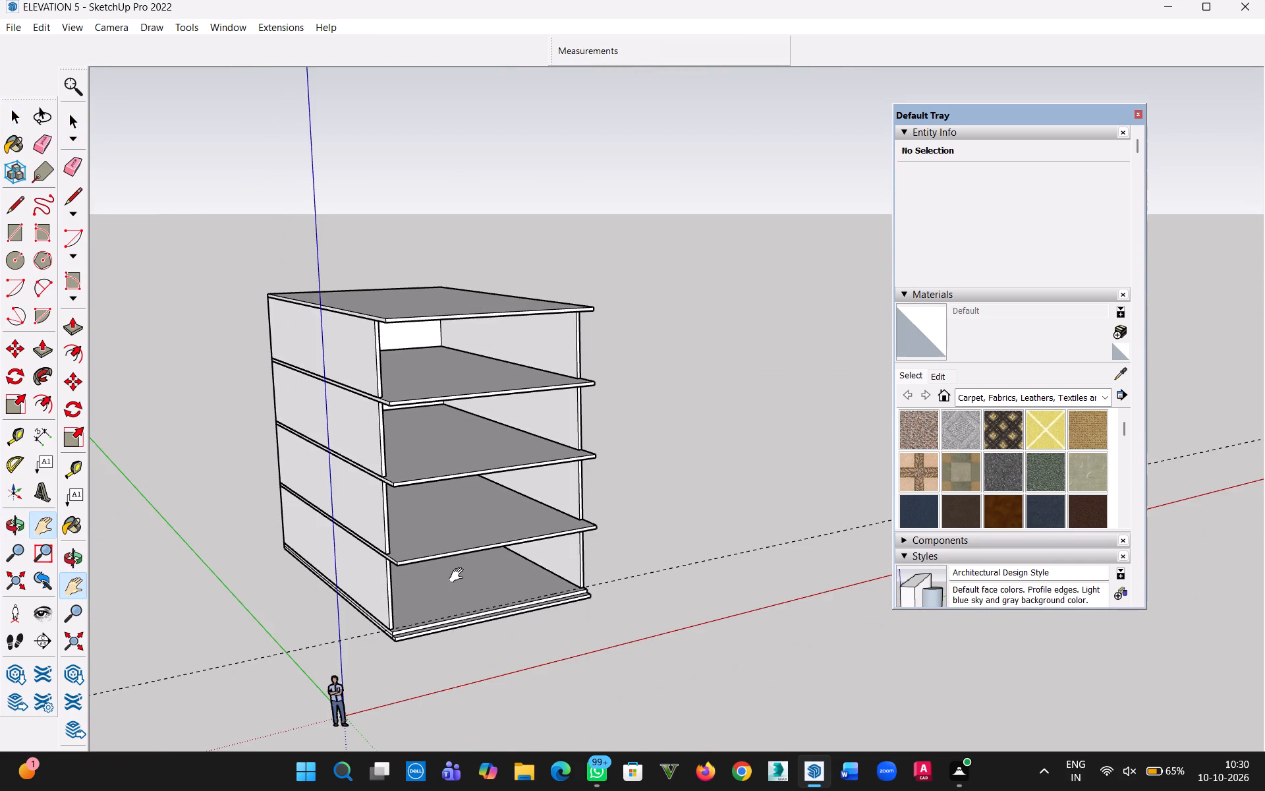
{"action": "scroll", "coordinate": [459, 577], "scroll_direction": "up", "scroll_amount": 2}
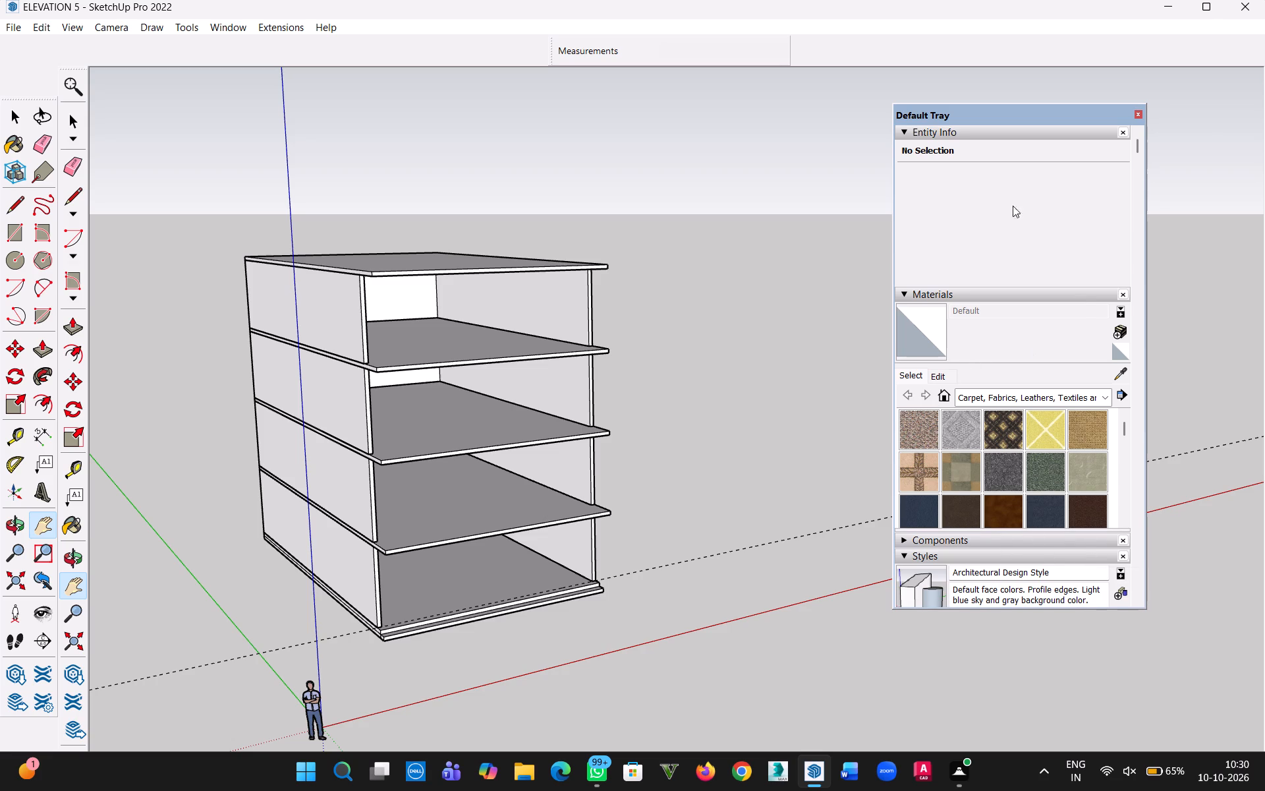
{"action": "scroll", "coordinate": [1159, 474], "scroll_direction": "up", "scroll_amount": 3}
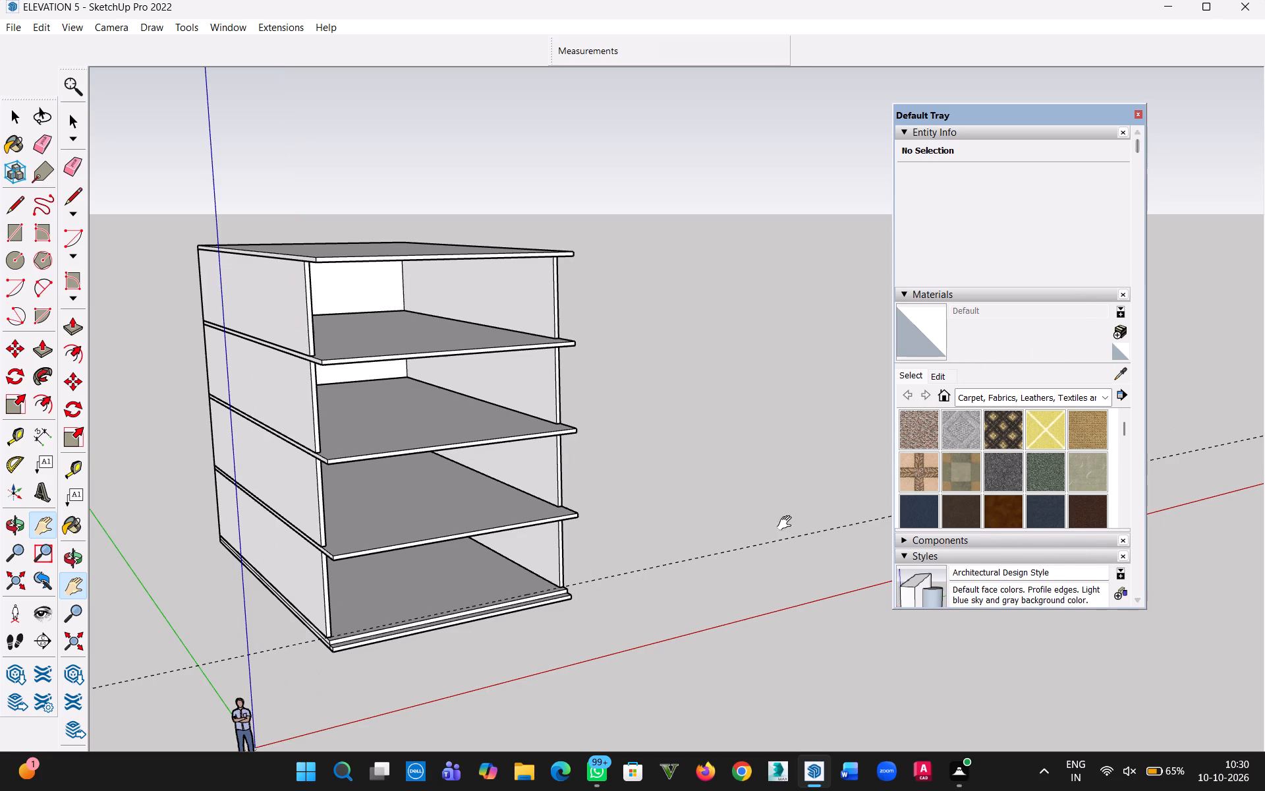
{"action": "left_click_drag", "start_coordinate": [480, 508], "coordinate": [682, 512]}
{"action": "middle_click_drag", "start_coordinate": [680, 511], "coordinate": [552, 492]}
{"action": "scroll", "coordinate": [630, 574], "scroll_direction": "up", "scroll_amount": 3}
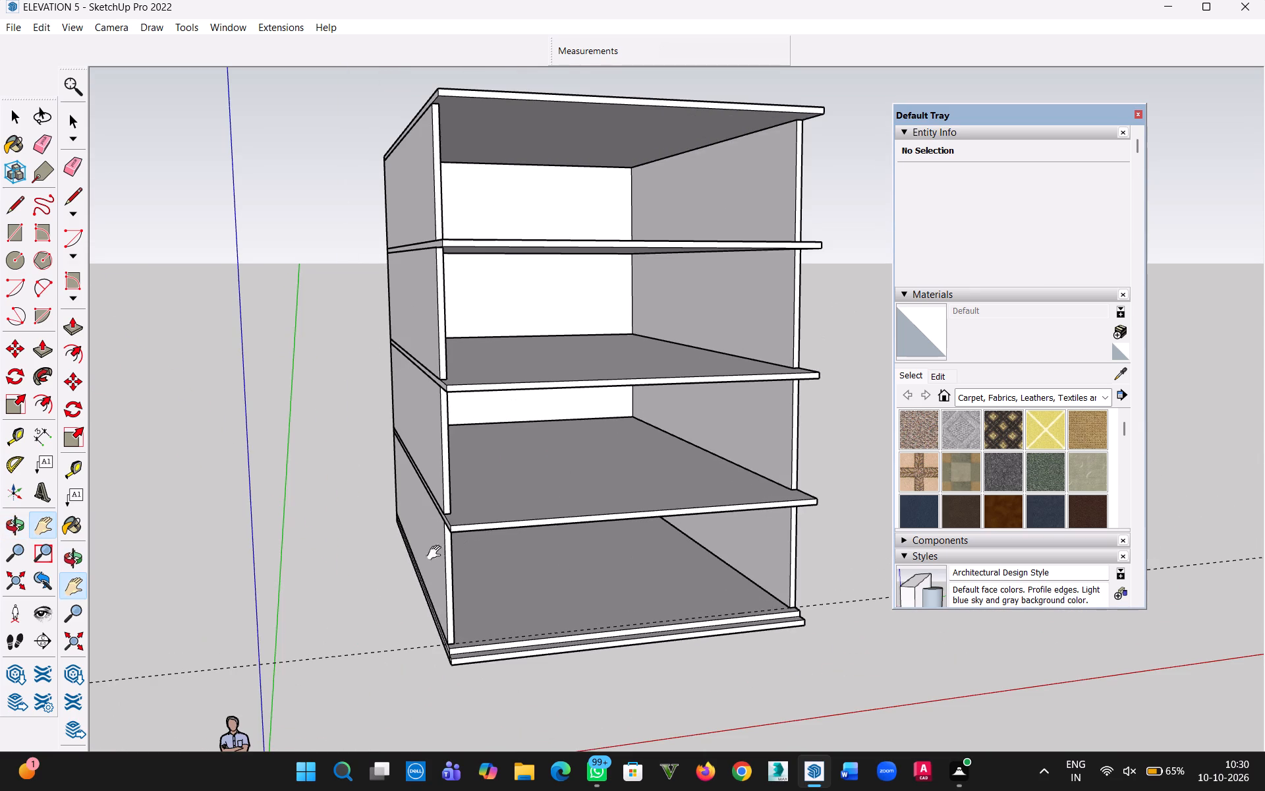
{"action": "scroll", "coordinate": [468, 531], "scroll_direction": "up", "scroll_amount": 4}
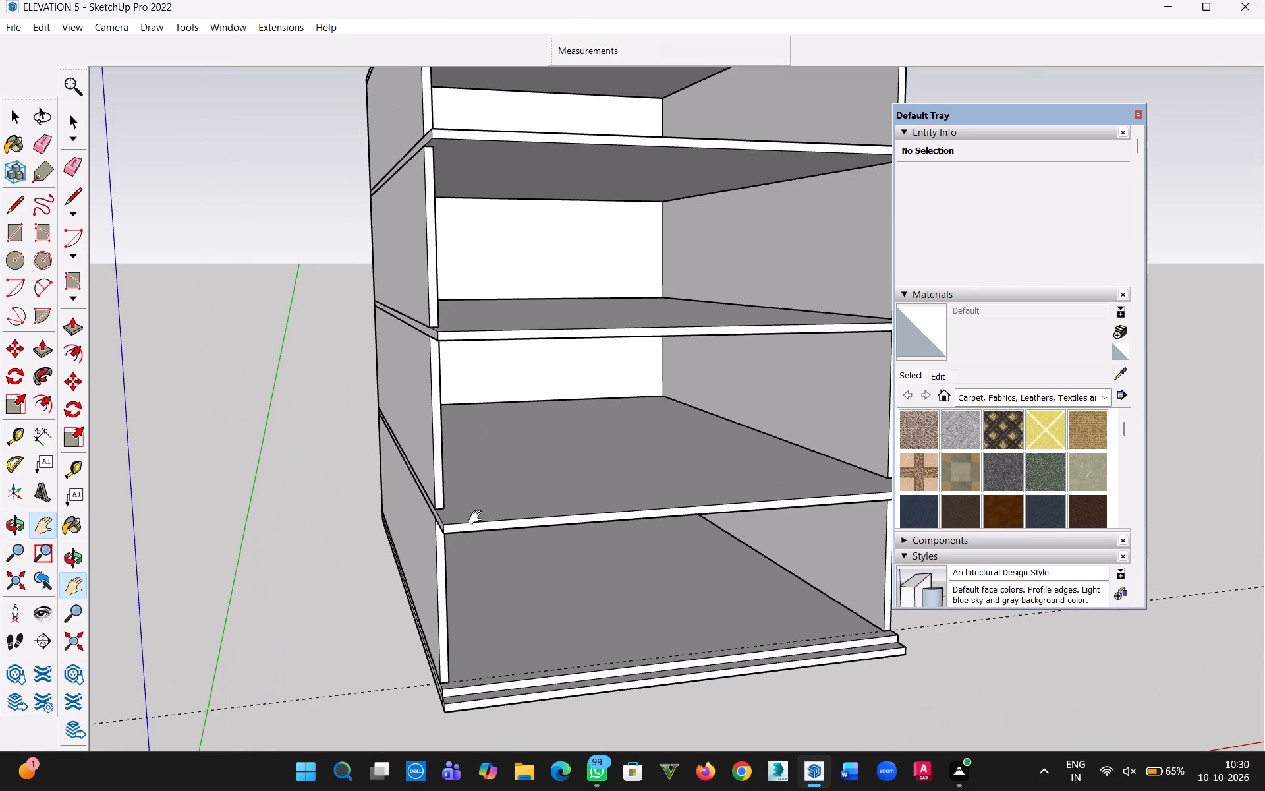
{"action": "scroll", "coordinate": [497, 532], "scroll_direction": "up", "scroll_amount": 2}
{"action": "scroll", "coordinate": [497, 535], "scroll_direction": "down", "scroll_amount": 2}
{"action": "key", "text": "h"}
{"action": "left_click_drag", "start_coordinate": [524, 558], "coordinate": [360, 512]}
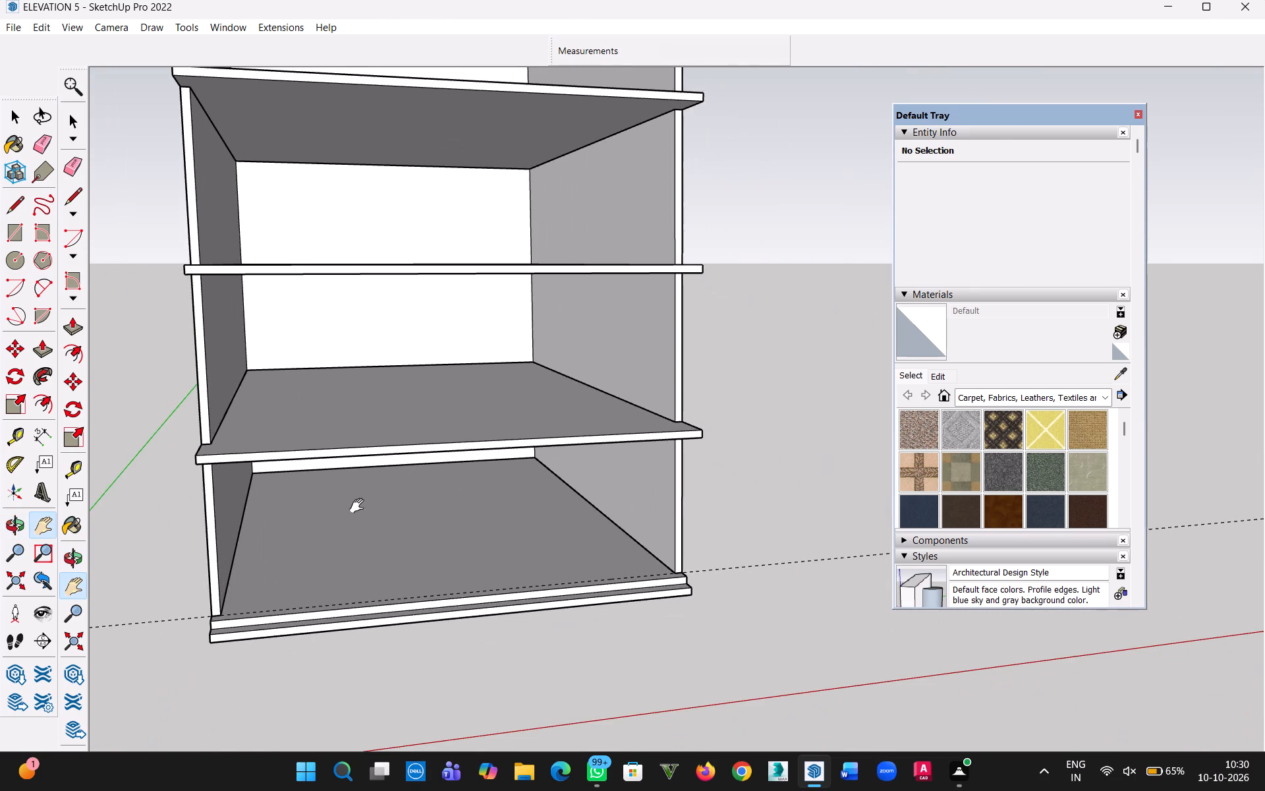
{"action": "middle_click_drag", "start_coordinate": [360, 506], "coordinate": [375, 510]}
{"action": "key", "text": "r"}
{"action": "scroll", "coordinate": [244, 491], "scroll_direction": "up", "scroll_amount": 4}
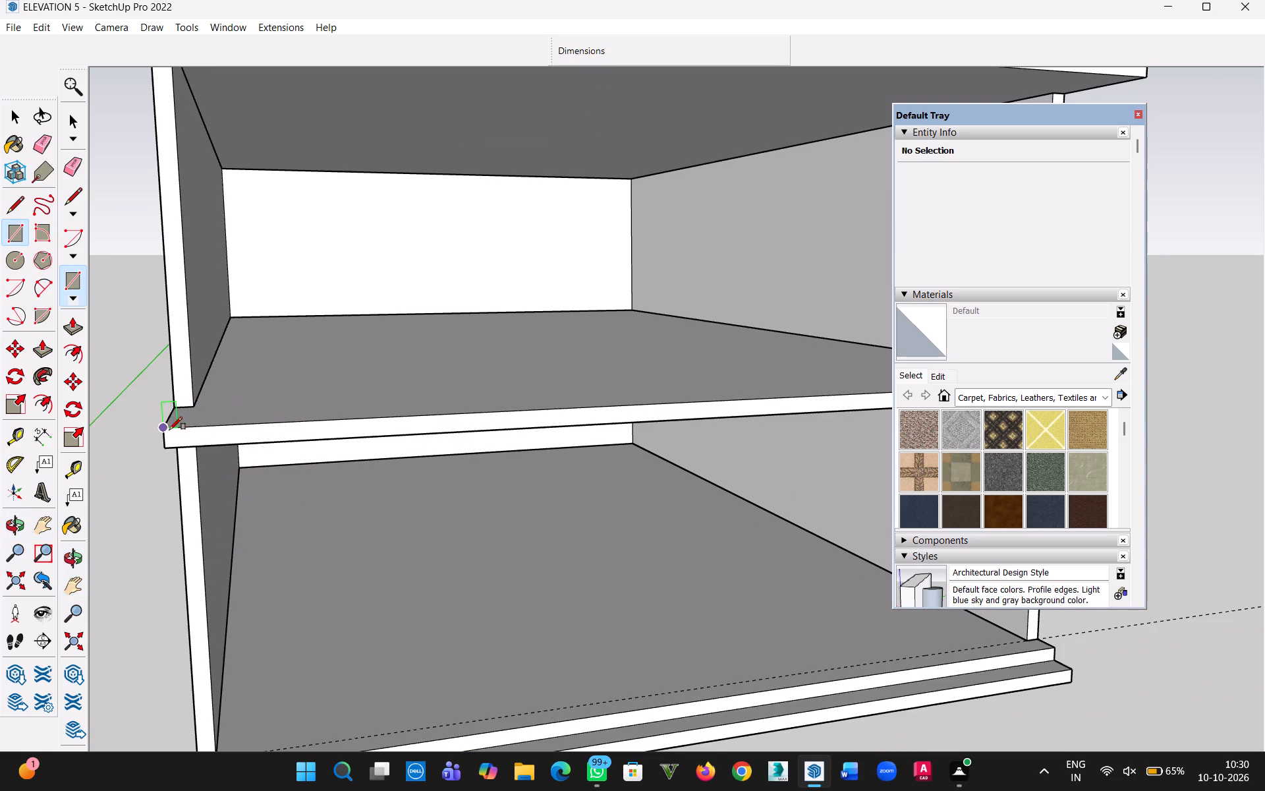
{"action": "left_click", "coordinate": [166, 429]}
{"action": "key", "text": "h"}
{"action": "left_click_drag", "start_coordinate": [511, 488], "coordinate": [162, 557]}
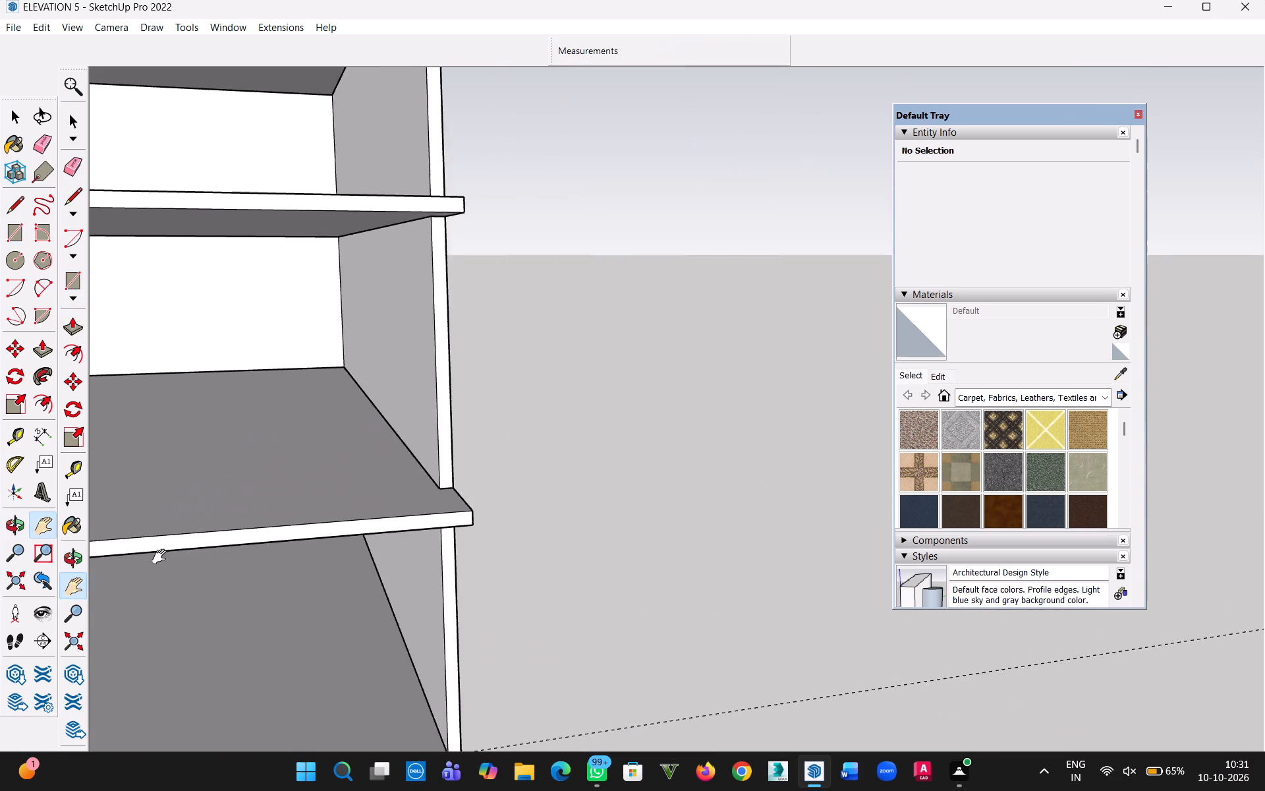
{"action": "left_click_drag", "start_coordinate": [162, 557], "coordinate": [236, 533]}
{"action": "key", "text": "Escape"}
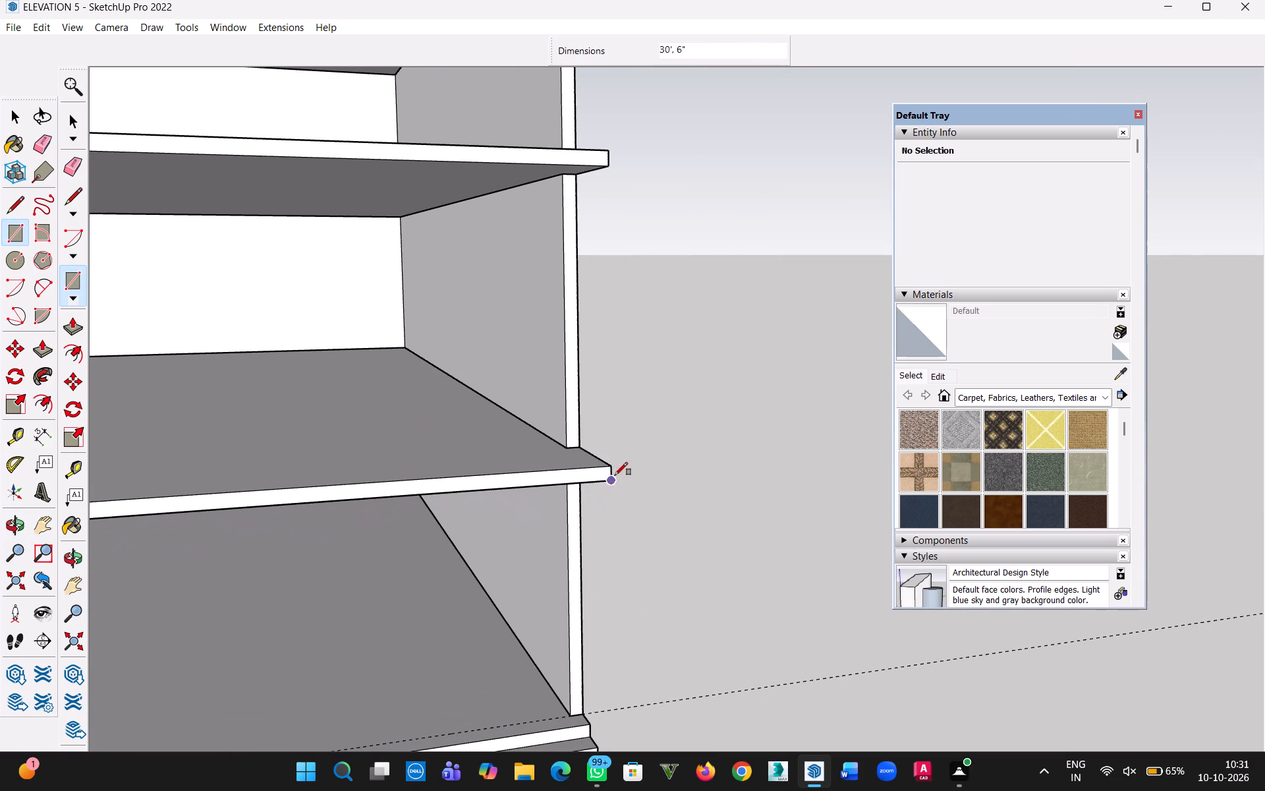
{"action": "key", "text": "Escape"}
Place a horizontal guide line 1'6" below the upper front edge of the slab above the ground storey.
{"action": "scroll", "coordinate": [509, 590], "scroll_direction": "down", "scroll_amount": 5}
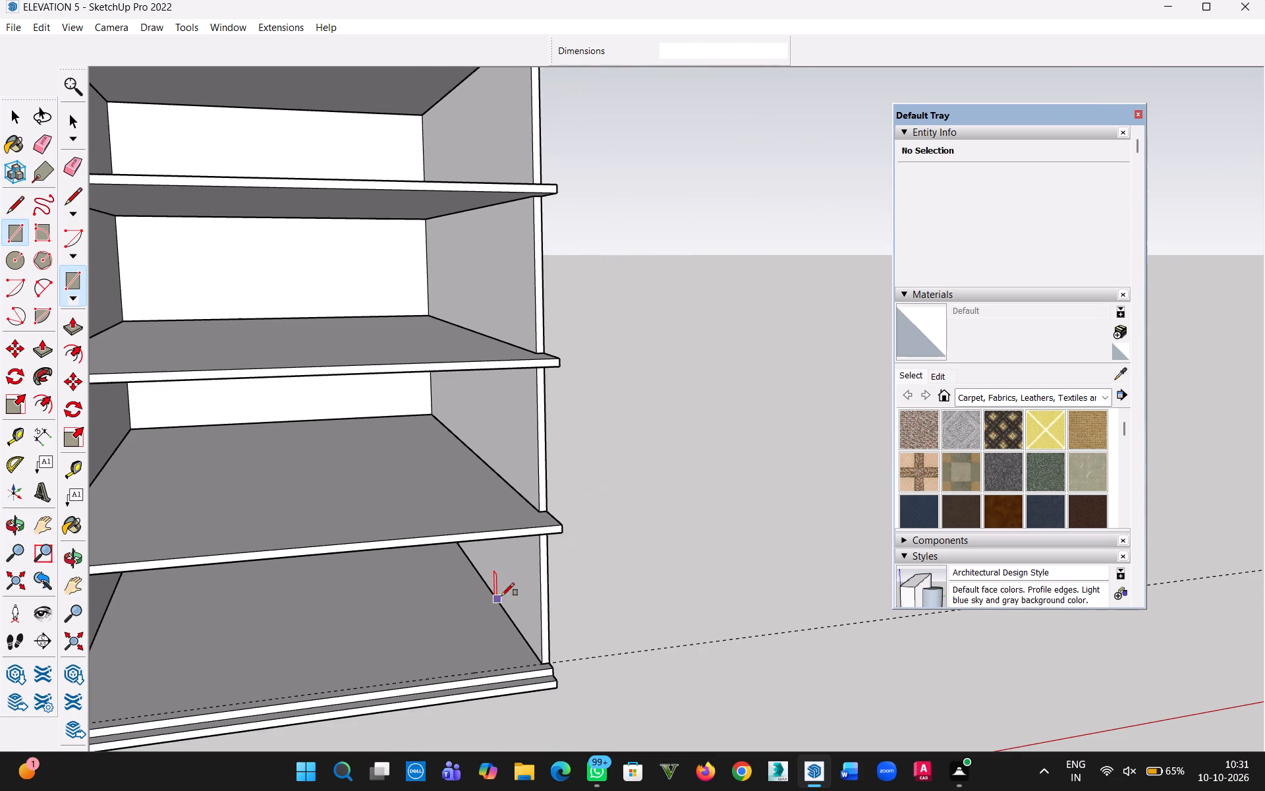
{"action": "key", "text": "t"}
{"action": "left_click", "coordinate": [496, 531]}
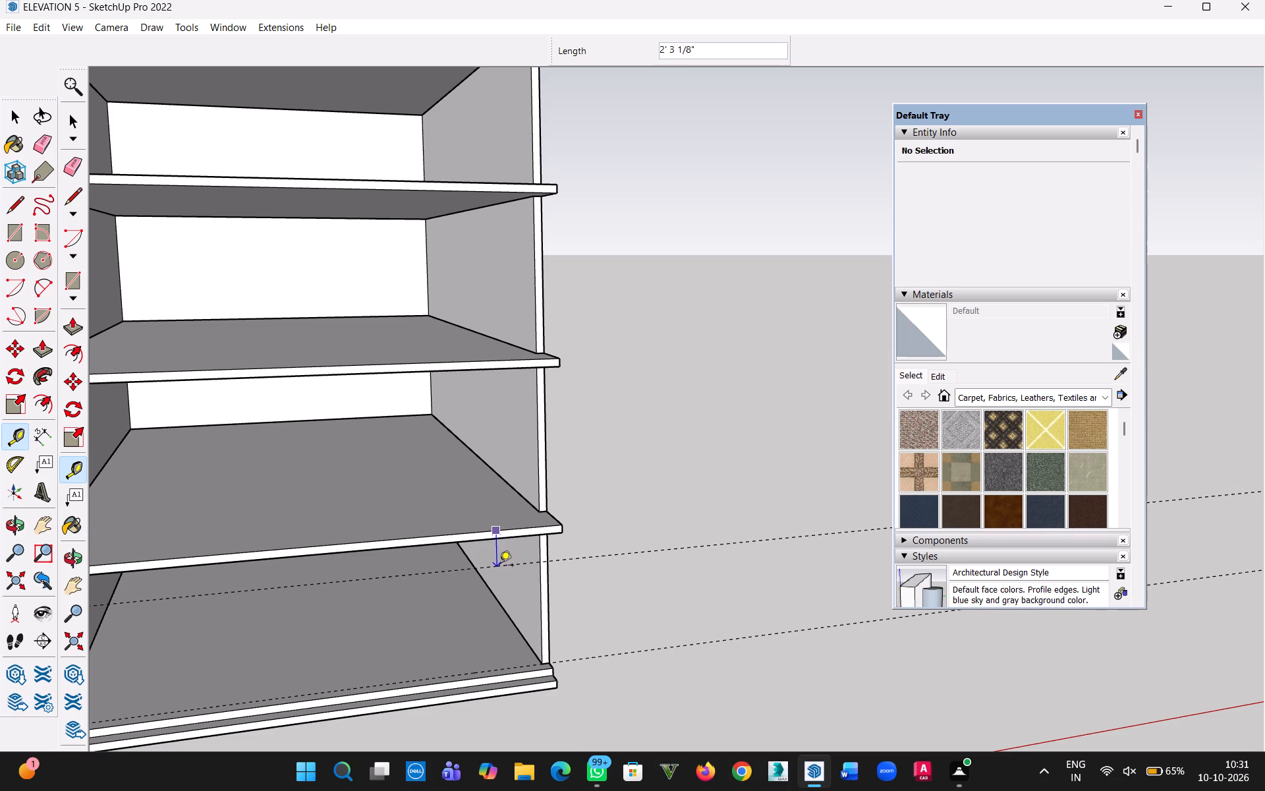
{"action": "type", "text": "1'6\""}
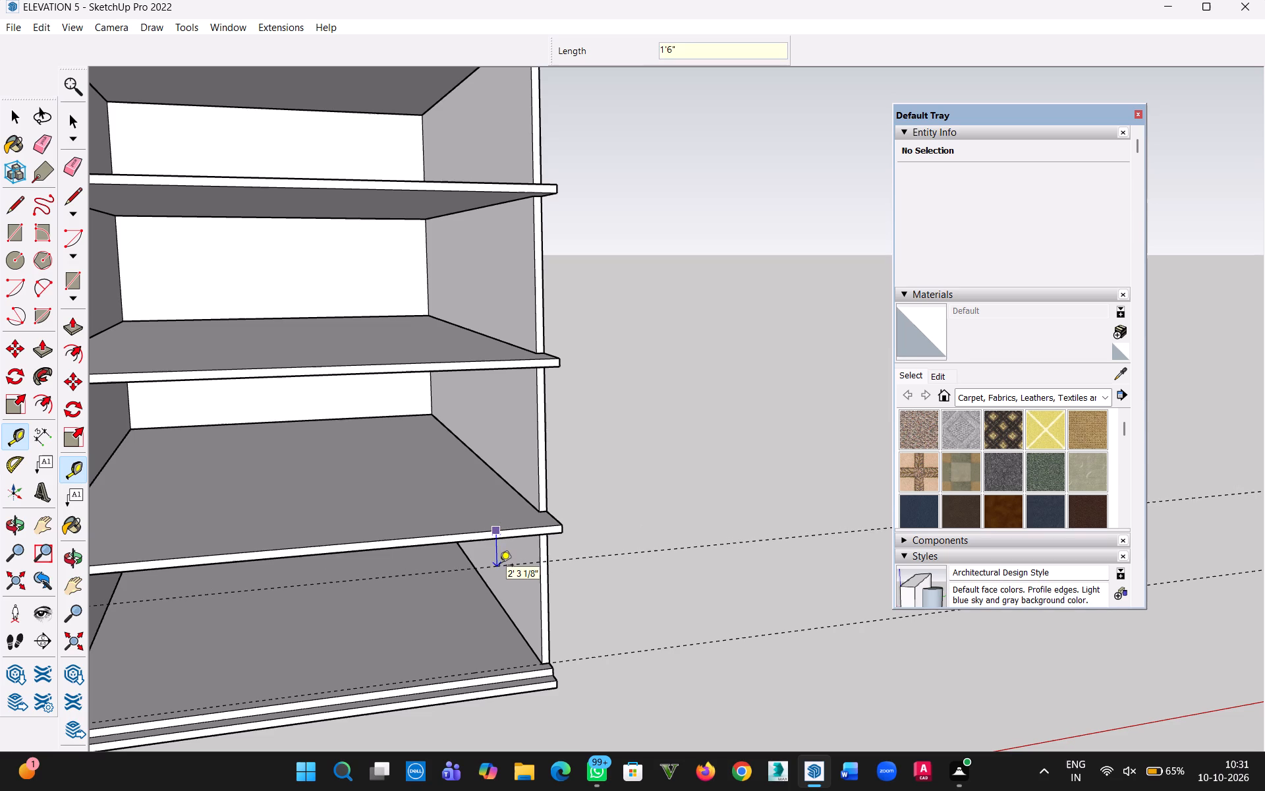
{"action": "key", "text": "Return"}
Inspect the ground storey opening, the slab projections and the new guide line from the front and side.
{"action": "middle_click_drag", "start_coordinate": [504, 572], "coordinate": [493, 542]}
{"action": "key", "text": "h"}
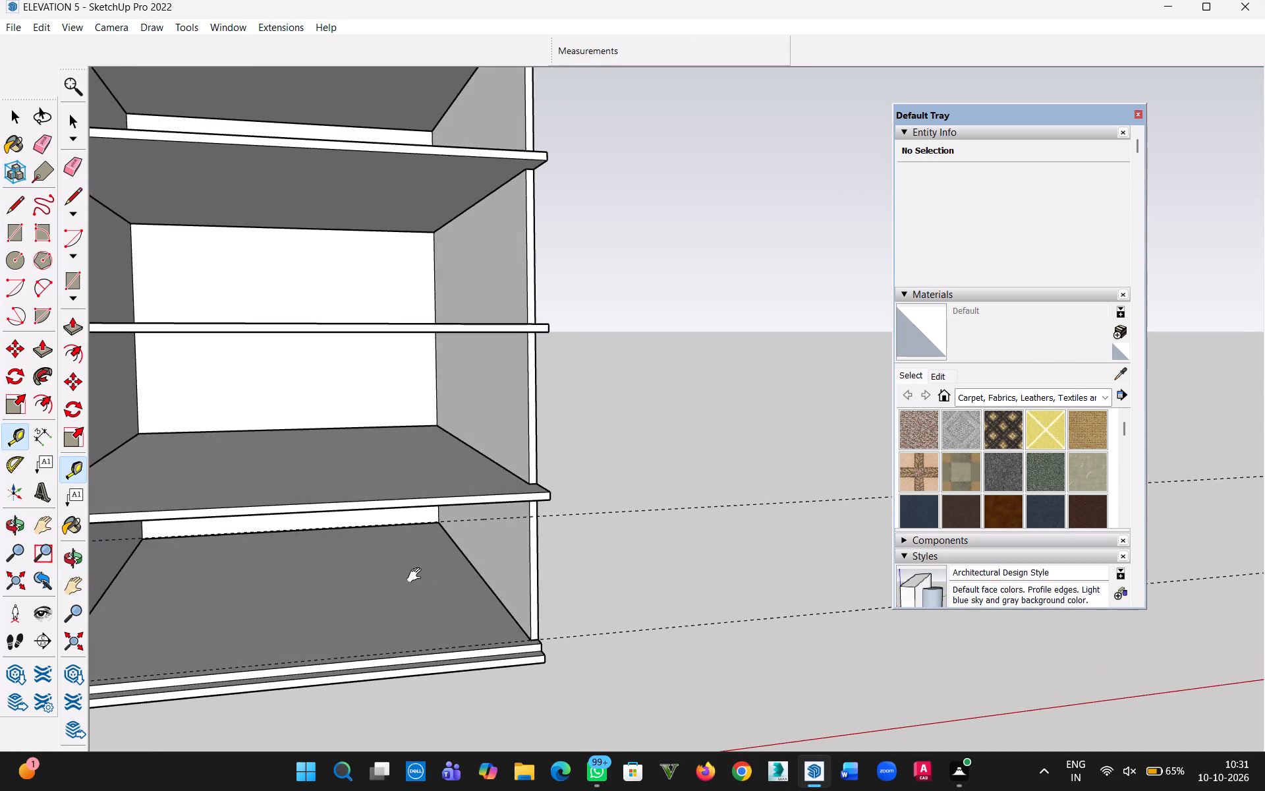
{"action": "left_click_drag", "start_coordinate": [417, 575], "coordinate": [666, 516]}
{"action": "middle_click_drag", "start_coordinate": [654, 537], "coordinate": [528, 581]}
{"action": "middle_click_drag", "start_coordinate": [285, 548], "coordinate": [433, 593]}
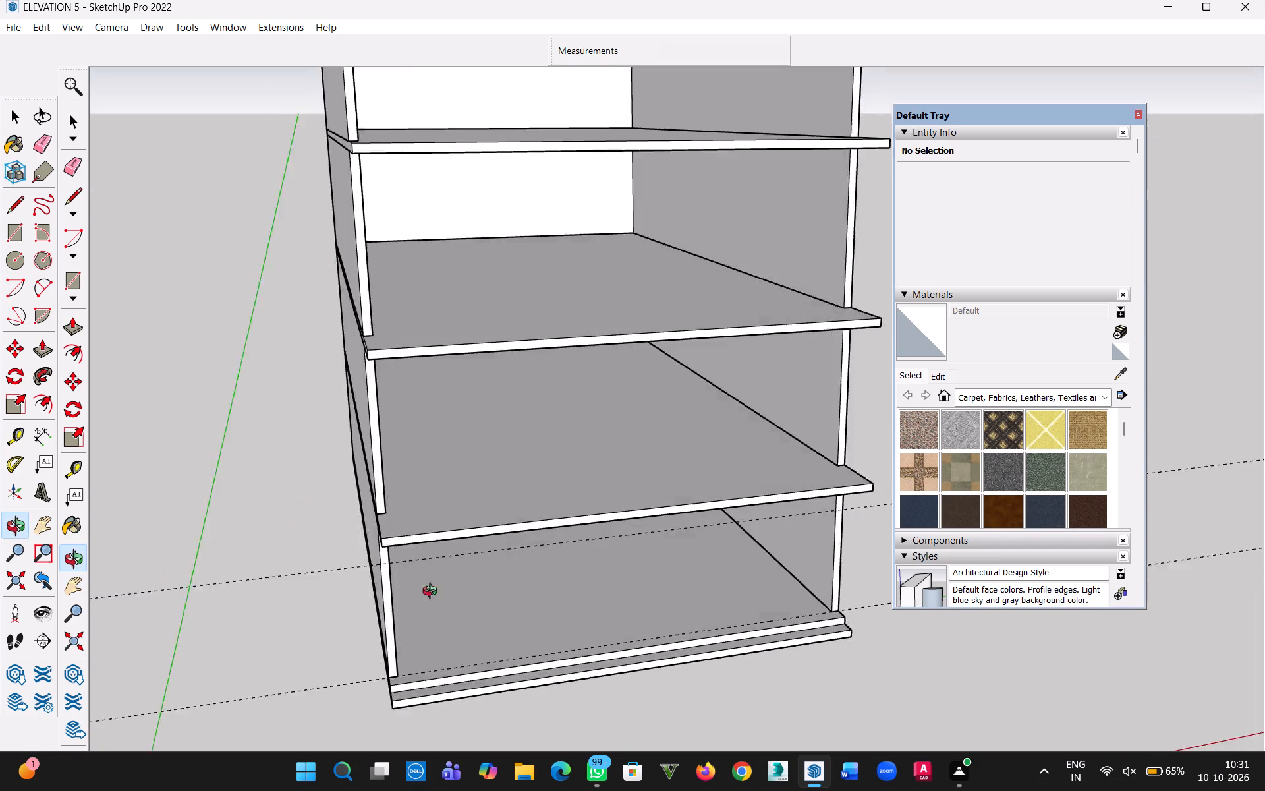
{"action": "middle_click_drag", "start_coordinate": [433, 593], "coordinate": [578, 606]}
{"action": "key", "text": "h"}
{"action": "left_click_drag", "start_coordinate": [588, 661], "coordinate": [289, 539]}
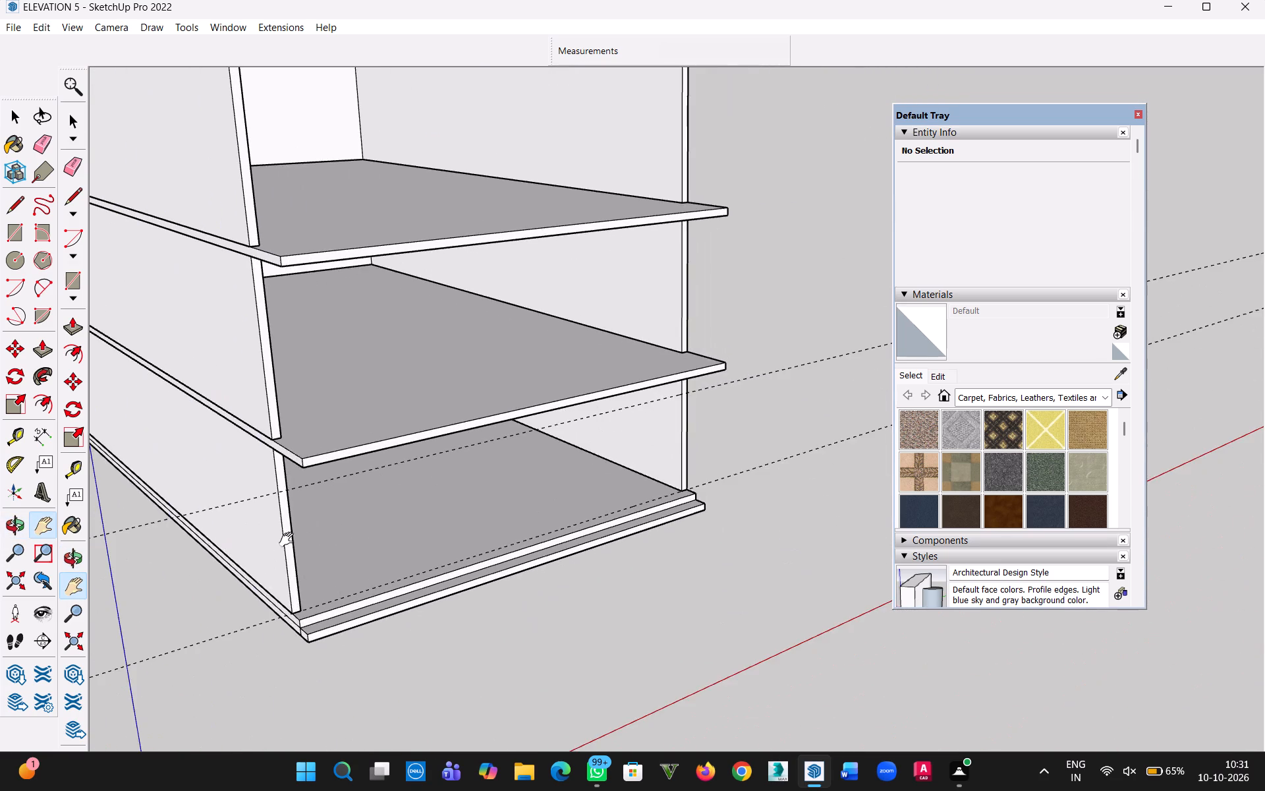
{"action": "left_click_drag", "start_coordinate": [293, 541], "coordinate": [302, 544]}
{"action": "middle_click_drag", "start_coordinate": [293, 541], "coordinate": [576, 474]}
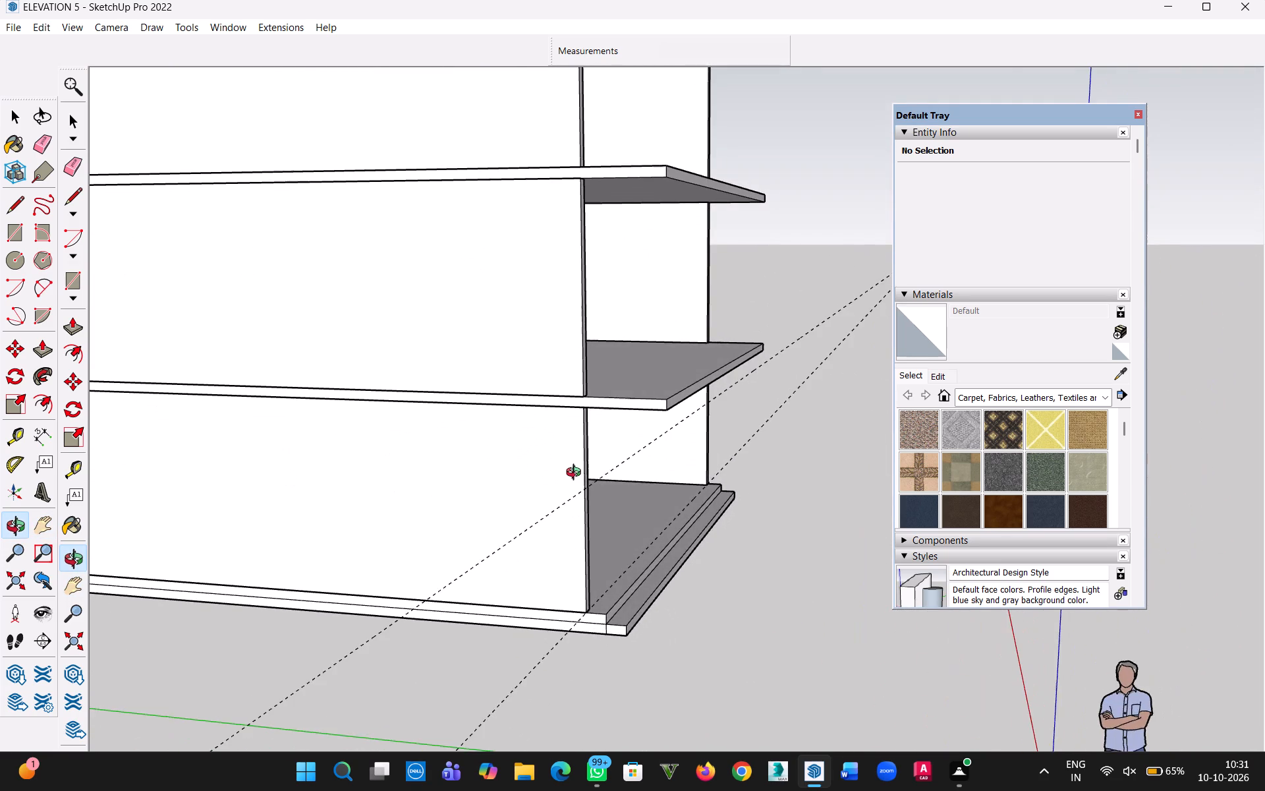
{"action": "middle_click_drag", "start_coordinate": [576, 474], "coordinate": [290, 499]}
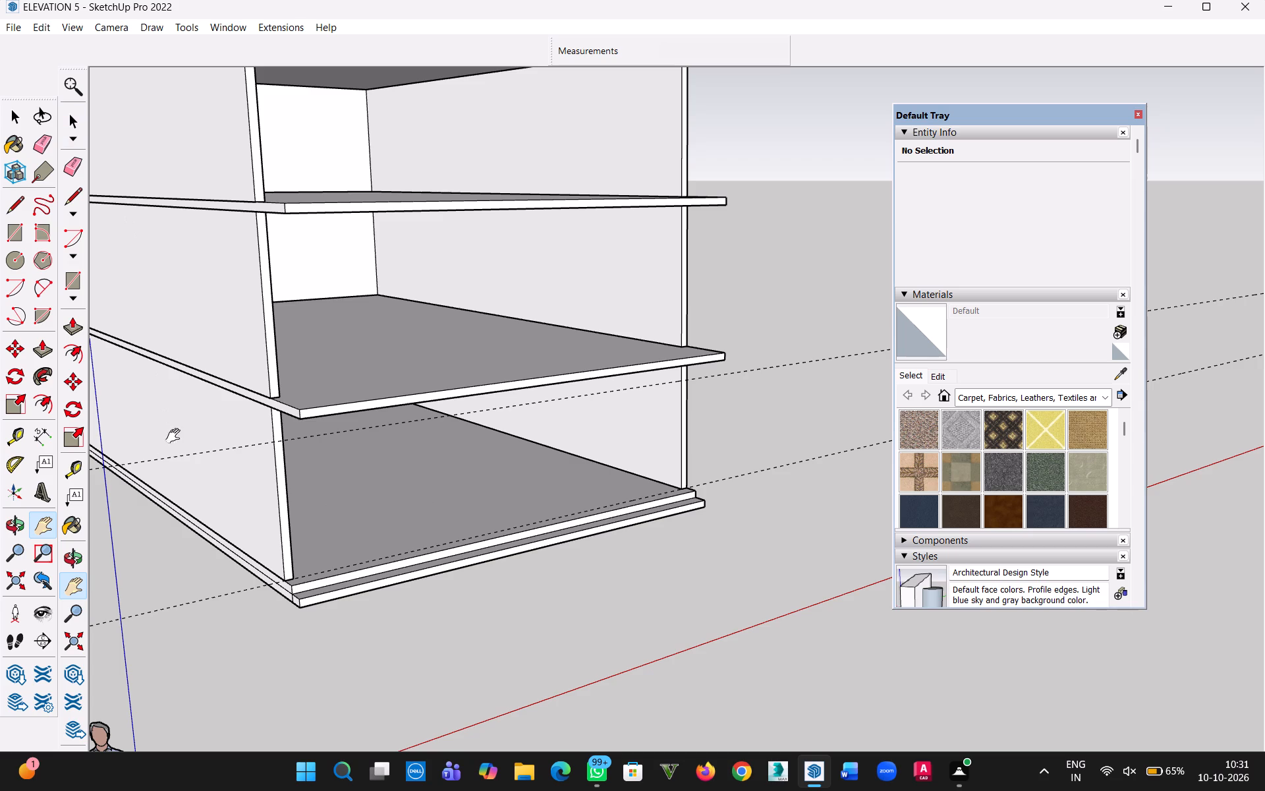
{"action": "middle_click_drag", "start_coordinate": [343, 418], "coordinate": [587, 374]}
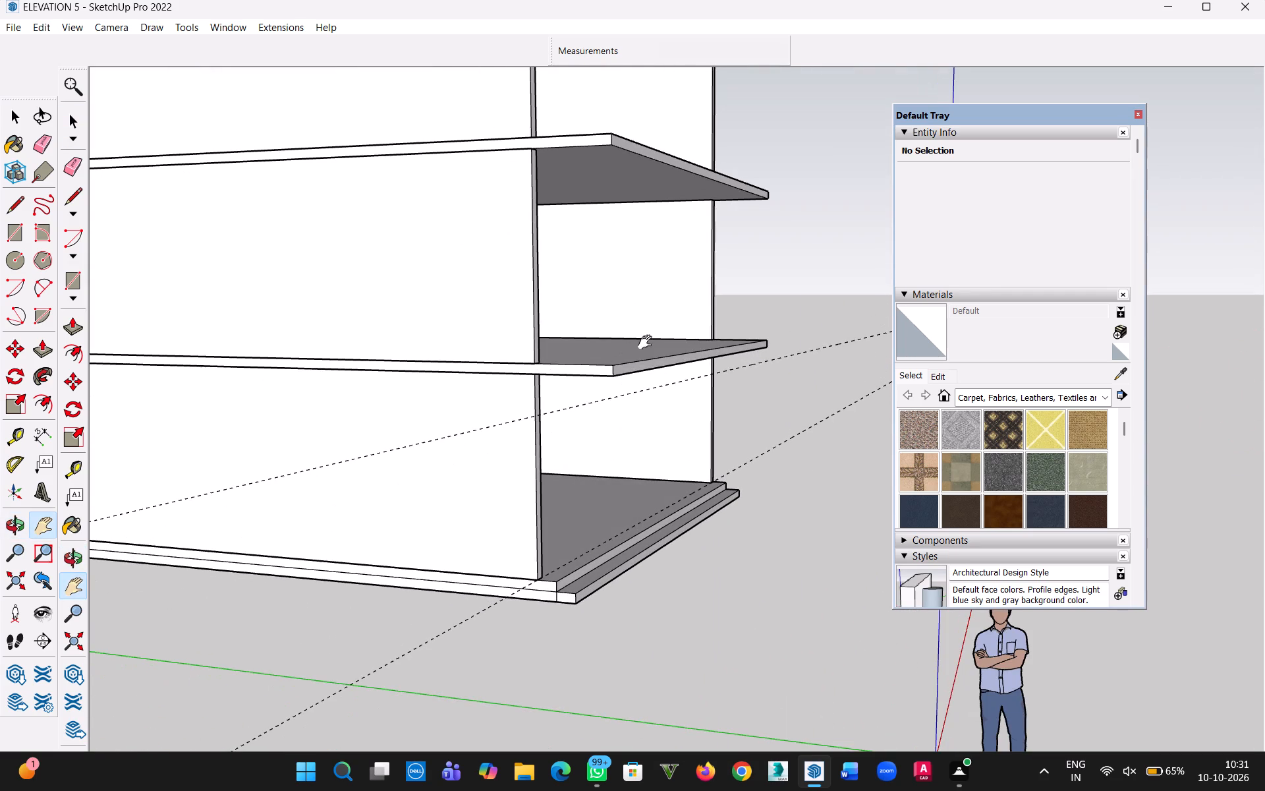
{"action": "middle_click_drag", "start_coordinate": [656, 368], "coordinate": [356, 469]}
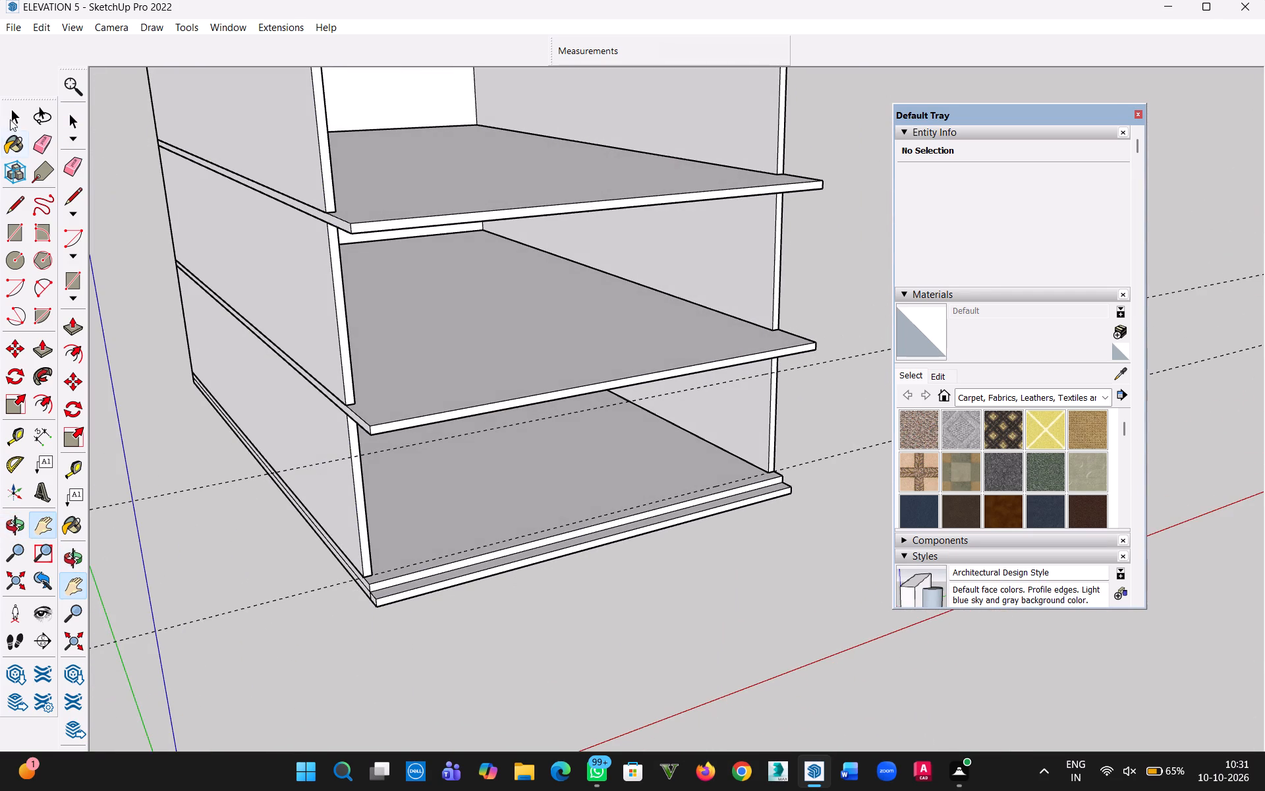
{"action": "left_click", "coordinate": [7, 113]}
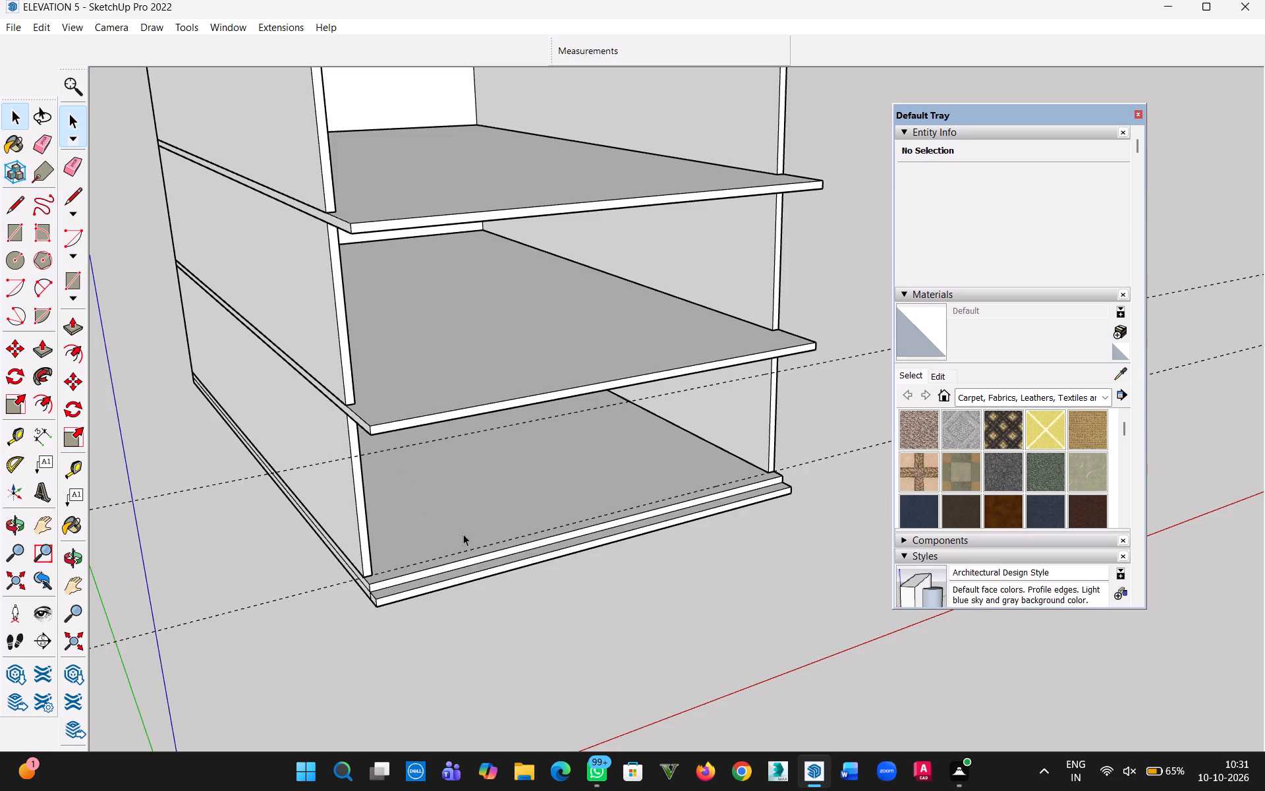
{"action": "middle_click_drag", "start_coordinate": [477, 508], "coordinate": [511, 512]}
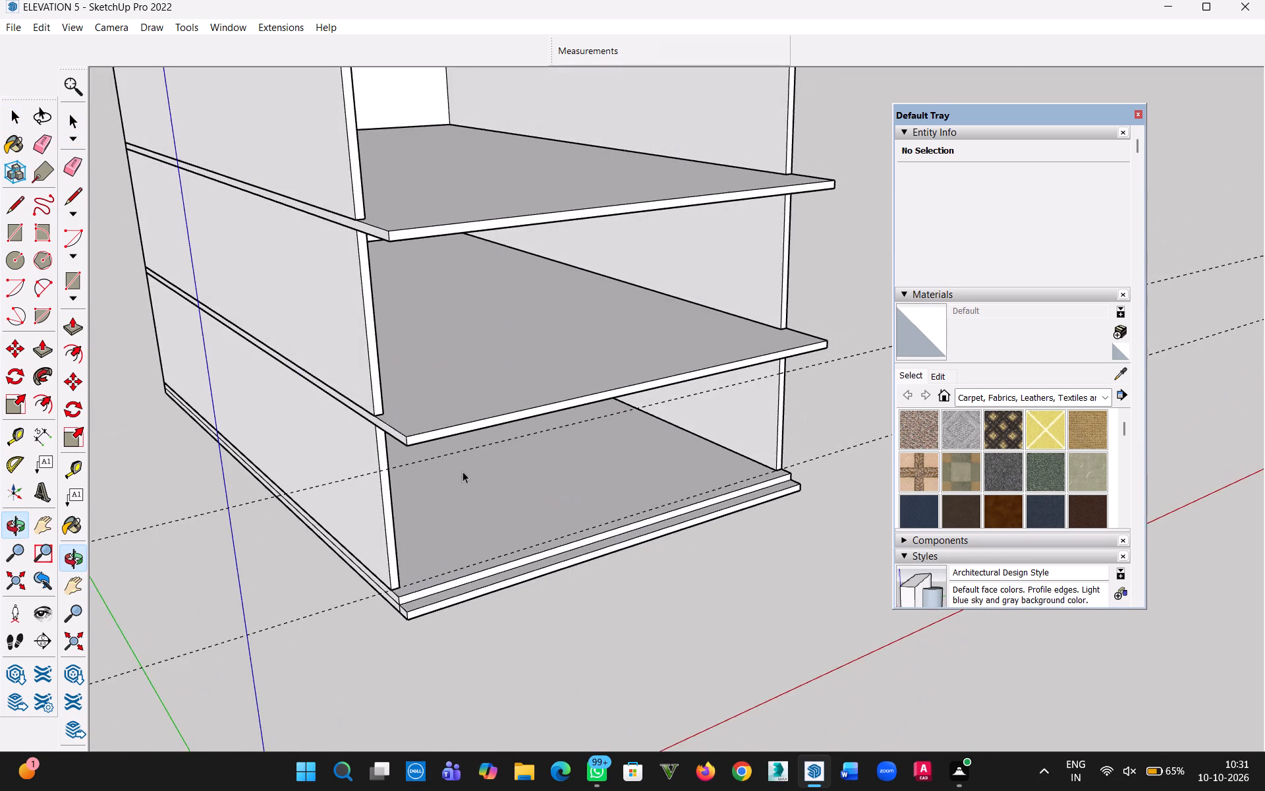
{"action": "scroll", "coordinate": [443, 456], "scroll_direction": "up", "scroll_amount": 4}
{"action": "middle_click_drag", "start_coordinate": [430, 489], "coordinate": [646, 440]}
{"action": "scroll", "coordinate": [616, 400], "scroll_direction": "up", "scroll_amount": 1}
{"action": "scroll", "coordinate": [640, 461], "scroll_direction": "down", "scroll_amount": 10}
{"action": "middle_click_drag", "start_coordinate": [646, 502], "coordinate": [782, 432]}
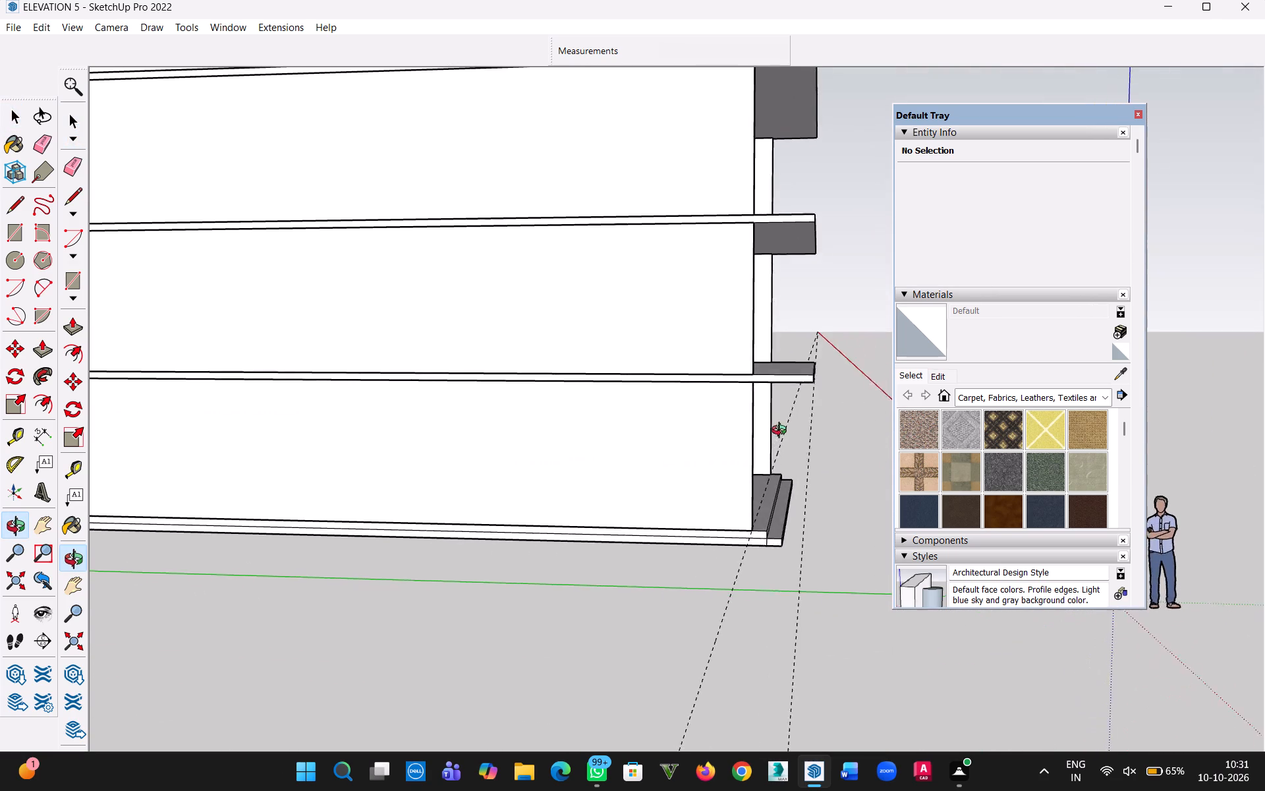
{"action": "middle_click_drag", "start_coordinate": [782, 432], "coordinate": [260, 520]}
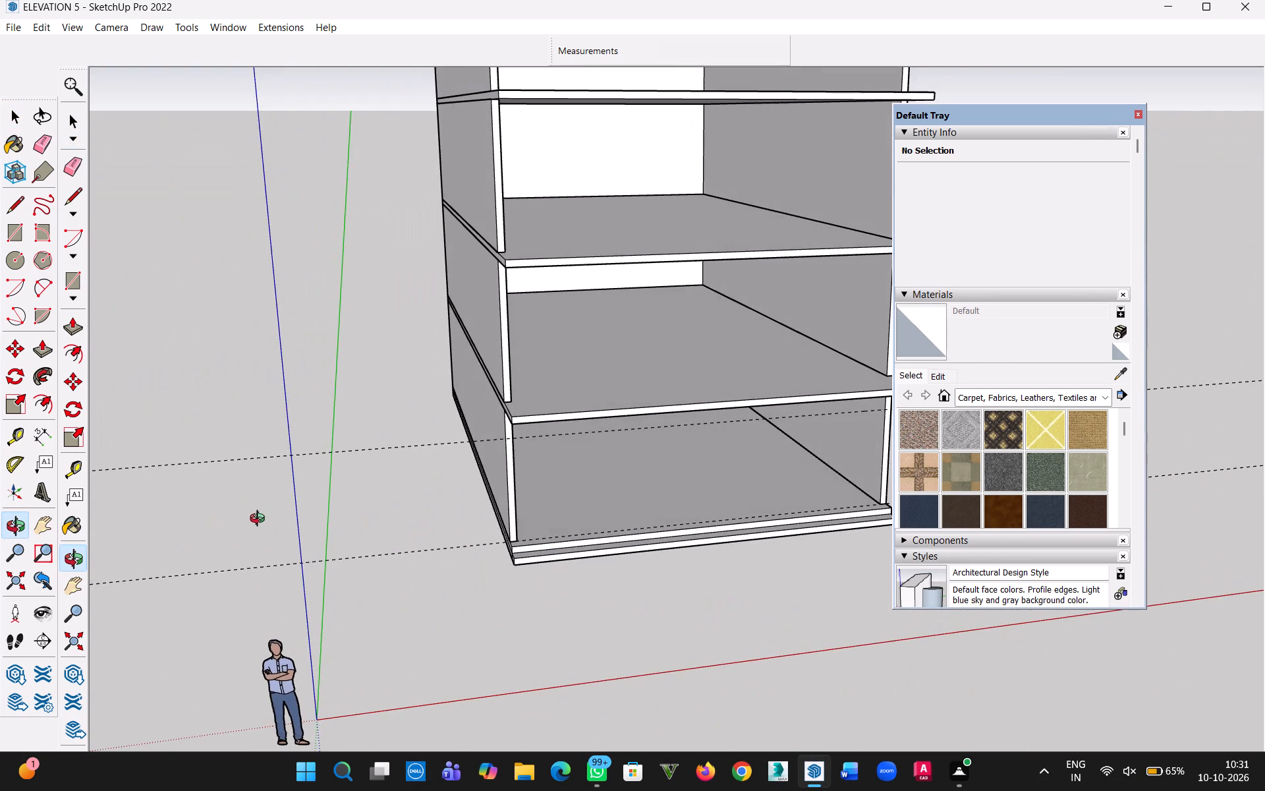
{"action": "scroll", "coordinate": [259, 517], "scroll_direction": "up", "scroll_amount": 1}
{"action": "middle_click_drag", "start_coordinate": [499, 438], "coordinate": [494, 537]}
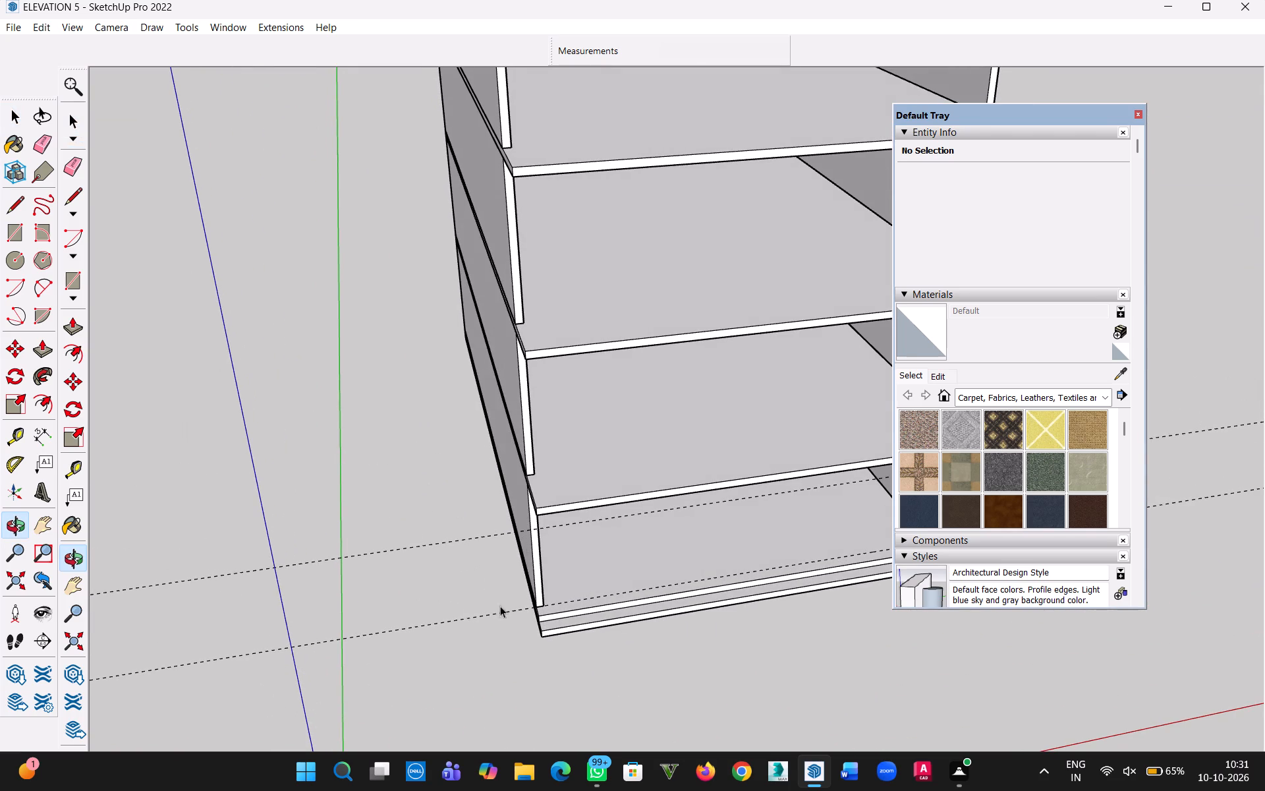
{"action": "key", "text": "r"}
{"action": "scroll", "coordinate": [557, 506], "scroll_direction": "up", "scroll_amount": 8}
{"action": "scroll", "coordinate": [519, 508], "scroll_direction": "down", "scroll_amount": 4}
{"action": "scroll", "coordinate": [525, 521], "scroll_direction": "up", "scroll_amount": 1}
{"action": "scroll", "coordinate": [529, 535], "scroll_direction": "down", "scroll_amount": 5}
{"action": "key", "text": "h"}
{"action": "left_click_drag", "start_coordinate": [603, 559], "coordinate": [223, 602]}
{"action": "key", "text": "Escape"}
Add a vertical guide about 1'6" long downward from the lower front corner of the slab above the ground storey.
{"action": "scroll", "coordinate": [528, 469], "scroll_direction": "up", "scroll_amount": 13}
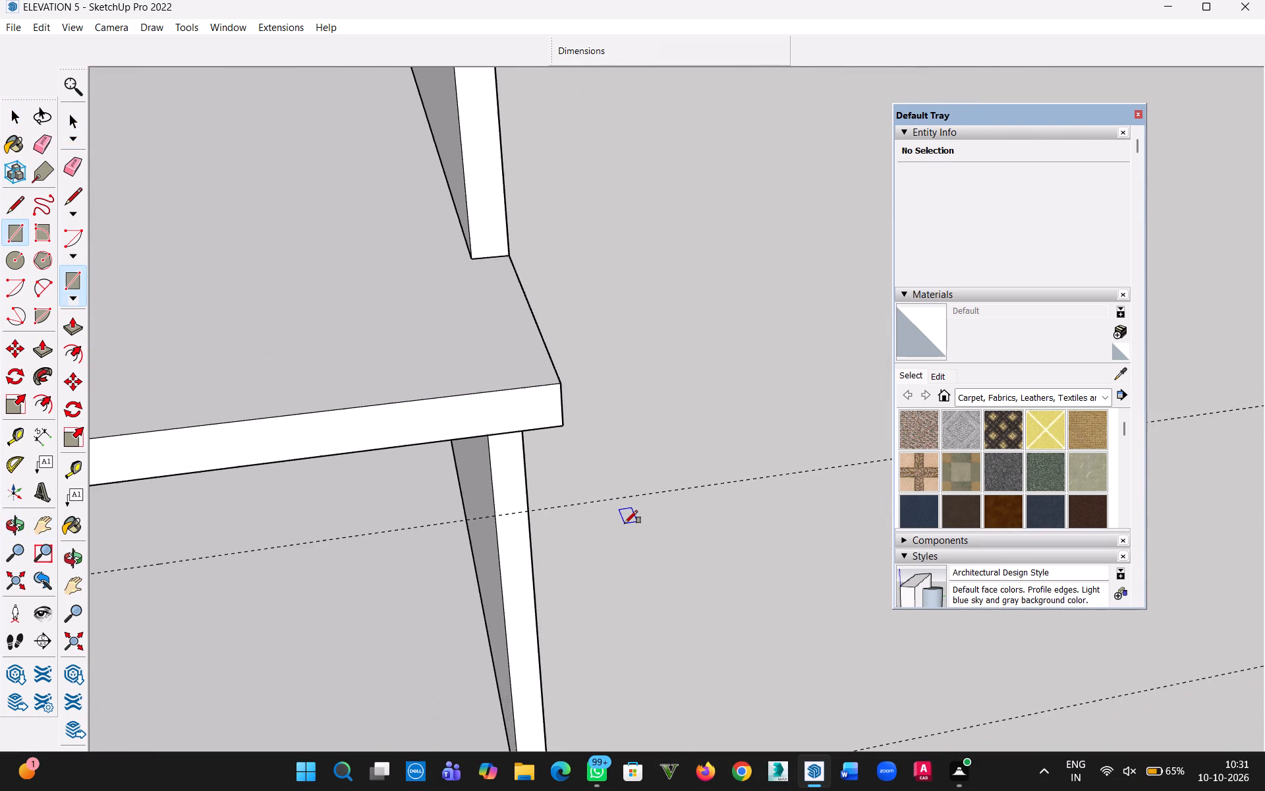
{"action": "key", "text": "t"}
{"action": "left_click", "coordinate": [543, 396]}
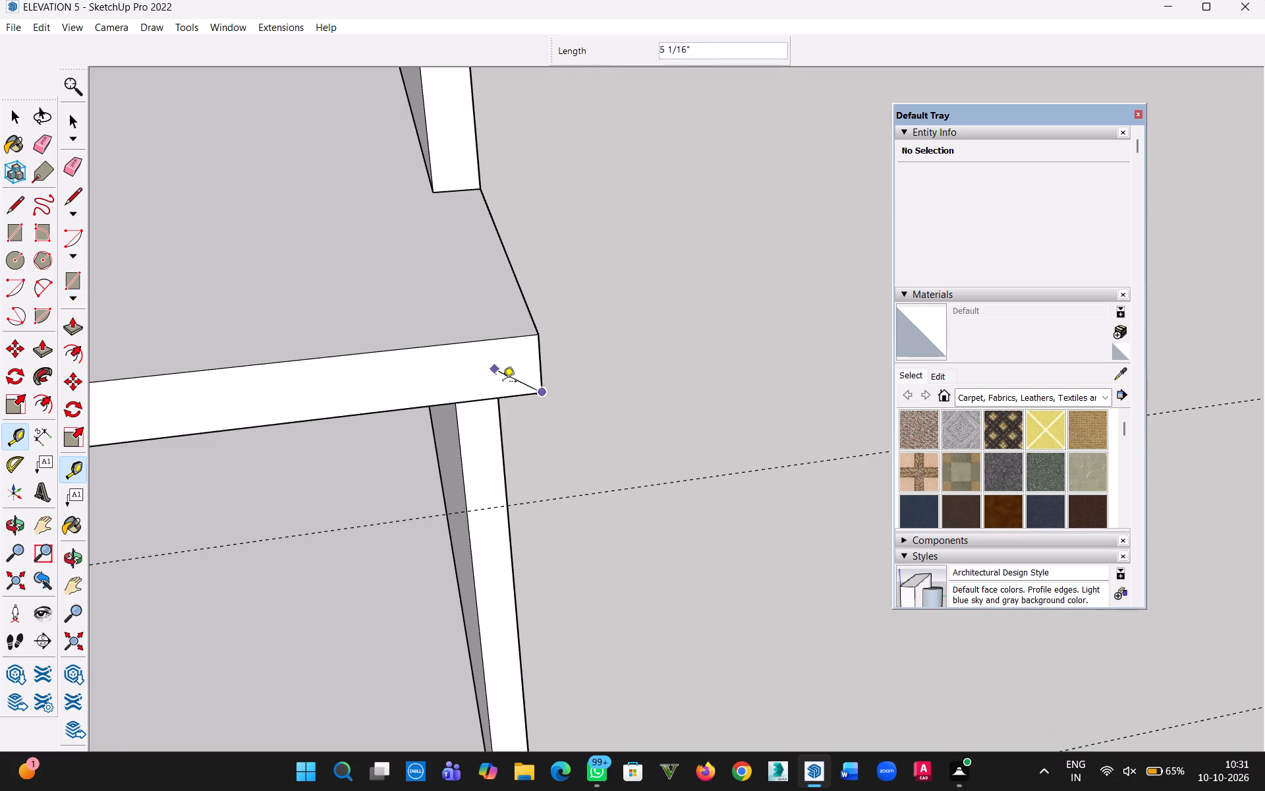
{"action": "left_click", "coordinate": [553, 551]}
{"action": "scroll", "coordinate": [514, 550], "scroll_direction": "down", "scroll_amount": 8}
{"action": "key", "text": "g"}
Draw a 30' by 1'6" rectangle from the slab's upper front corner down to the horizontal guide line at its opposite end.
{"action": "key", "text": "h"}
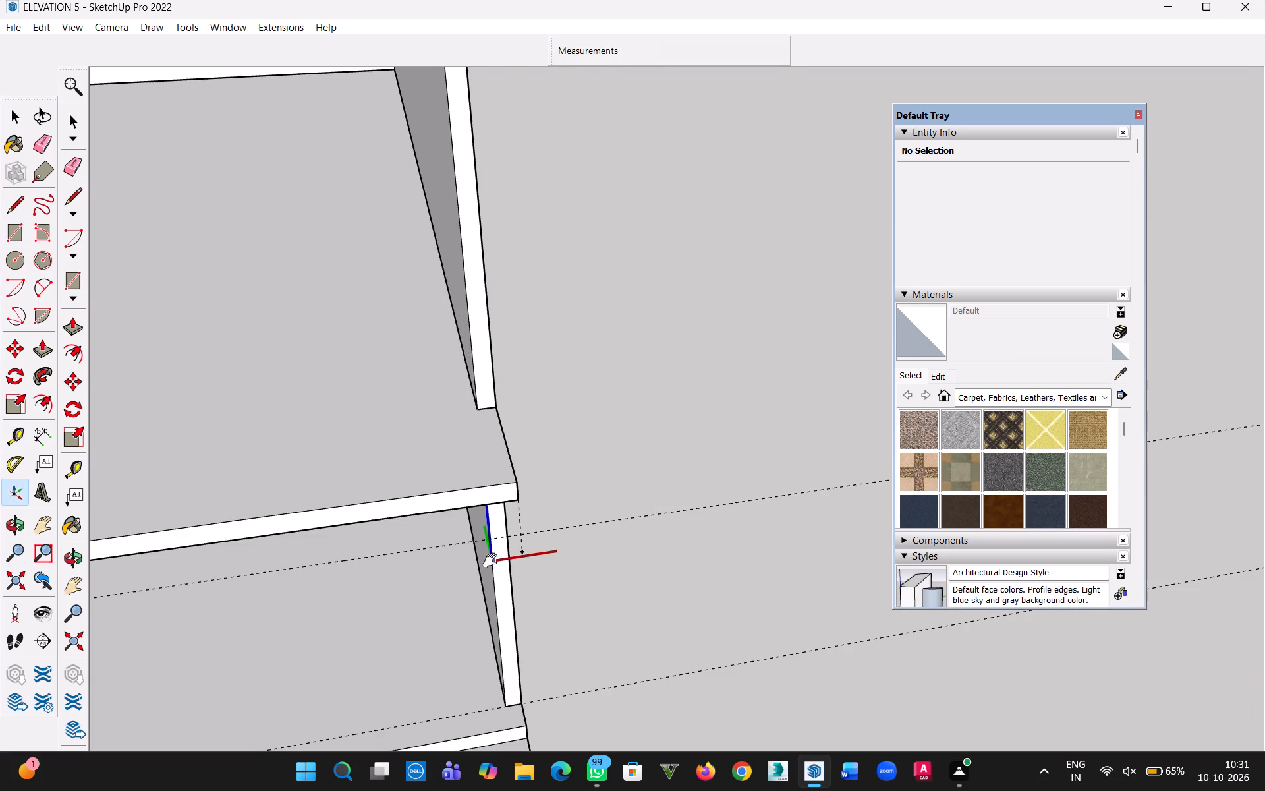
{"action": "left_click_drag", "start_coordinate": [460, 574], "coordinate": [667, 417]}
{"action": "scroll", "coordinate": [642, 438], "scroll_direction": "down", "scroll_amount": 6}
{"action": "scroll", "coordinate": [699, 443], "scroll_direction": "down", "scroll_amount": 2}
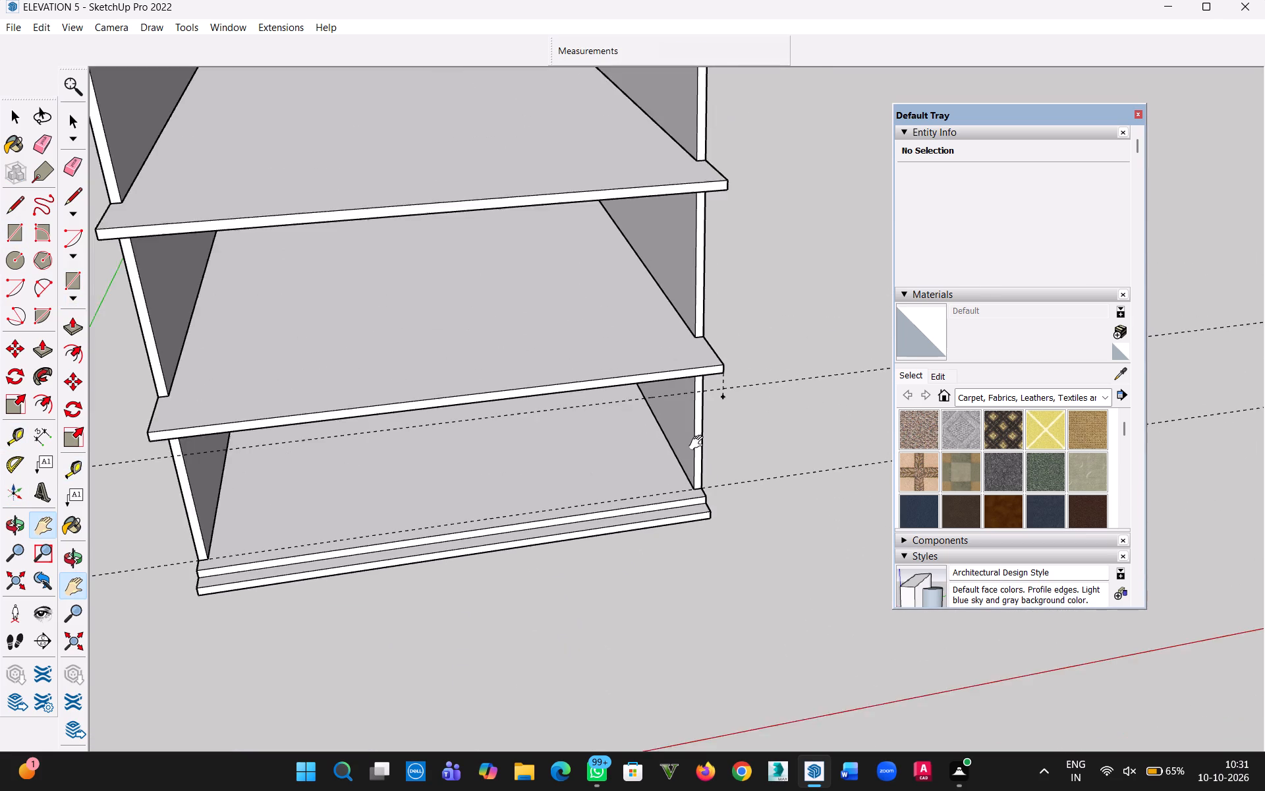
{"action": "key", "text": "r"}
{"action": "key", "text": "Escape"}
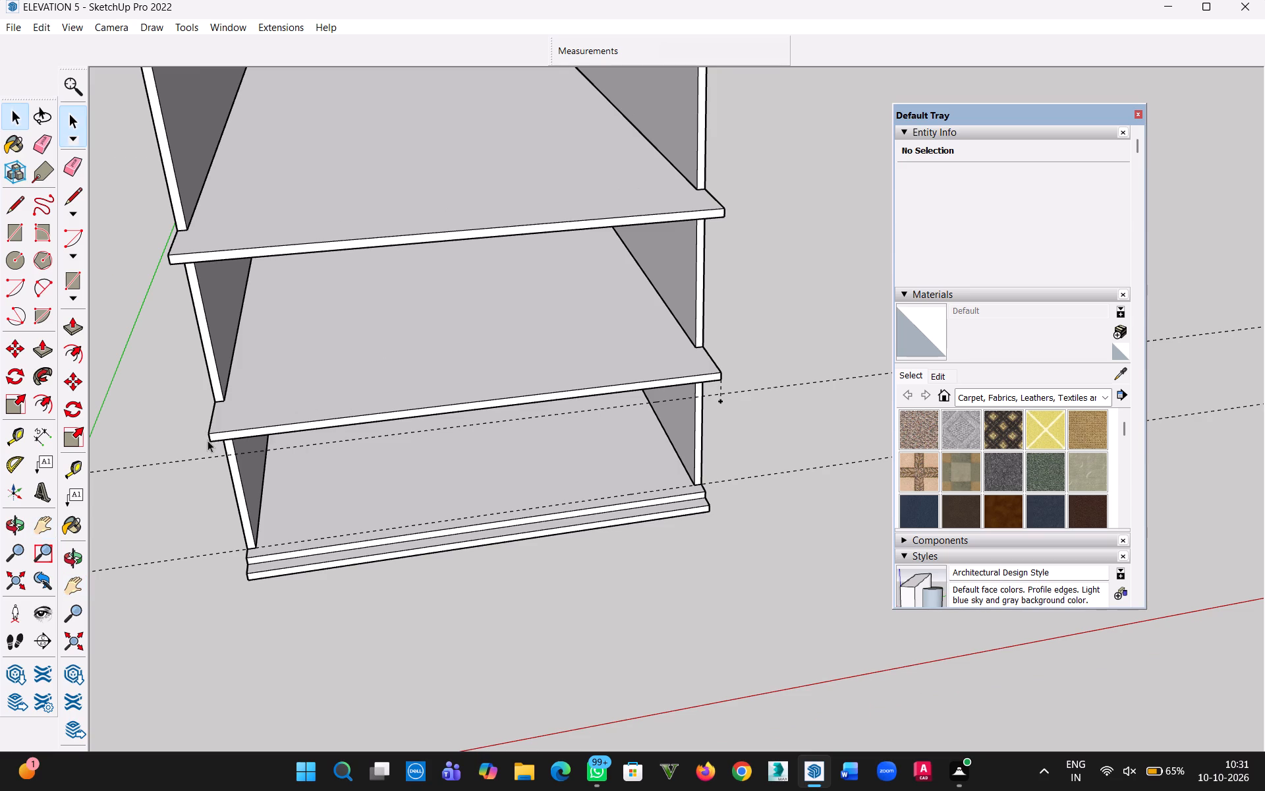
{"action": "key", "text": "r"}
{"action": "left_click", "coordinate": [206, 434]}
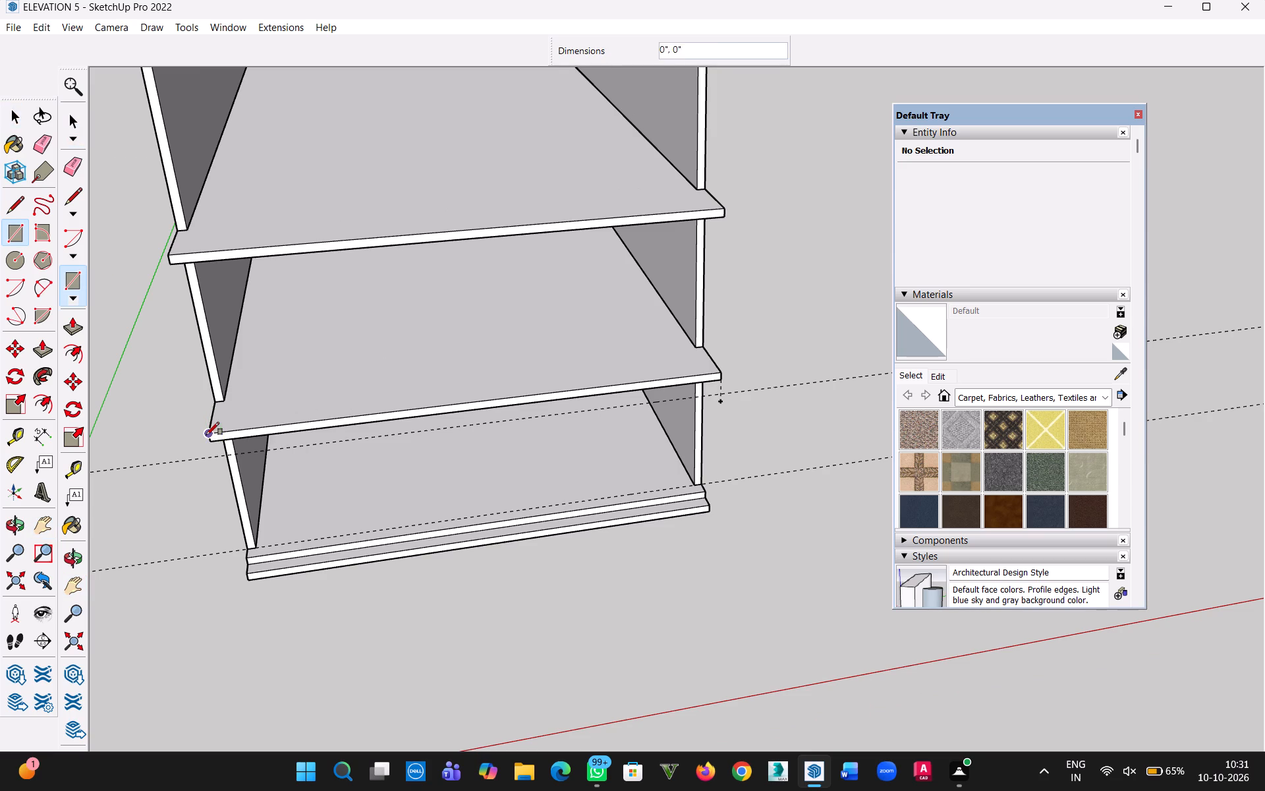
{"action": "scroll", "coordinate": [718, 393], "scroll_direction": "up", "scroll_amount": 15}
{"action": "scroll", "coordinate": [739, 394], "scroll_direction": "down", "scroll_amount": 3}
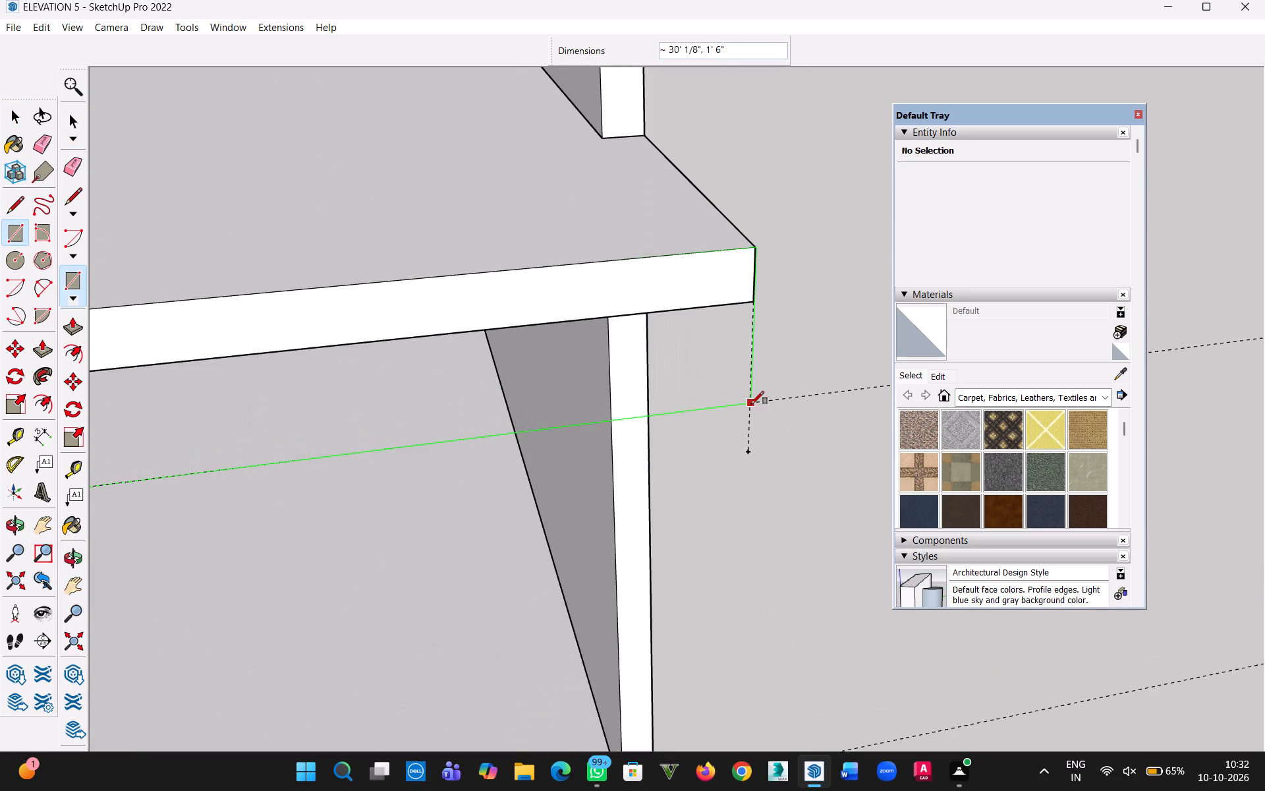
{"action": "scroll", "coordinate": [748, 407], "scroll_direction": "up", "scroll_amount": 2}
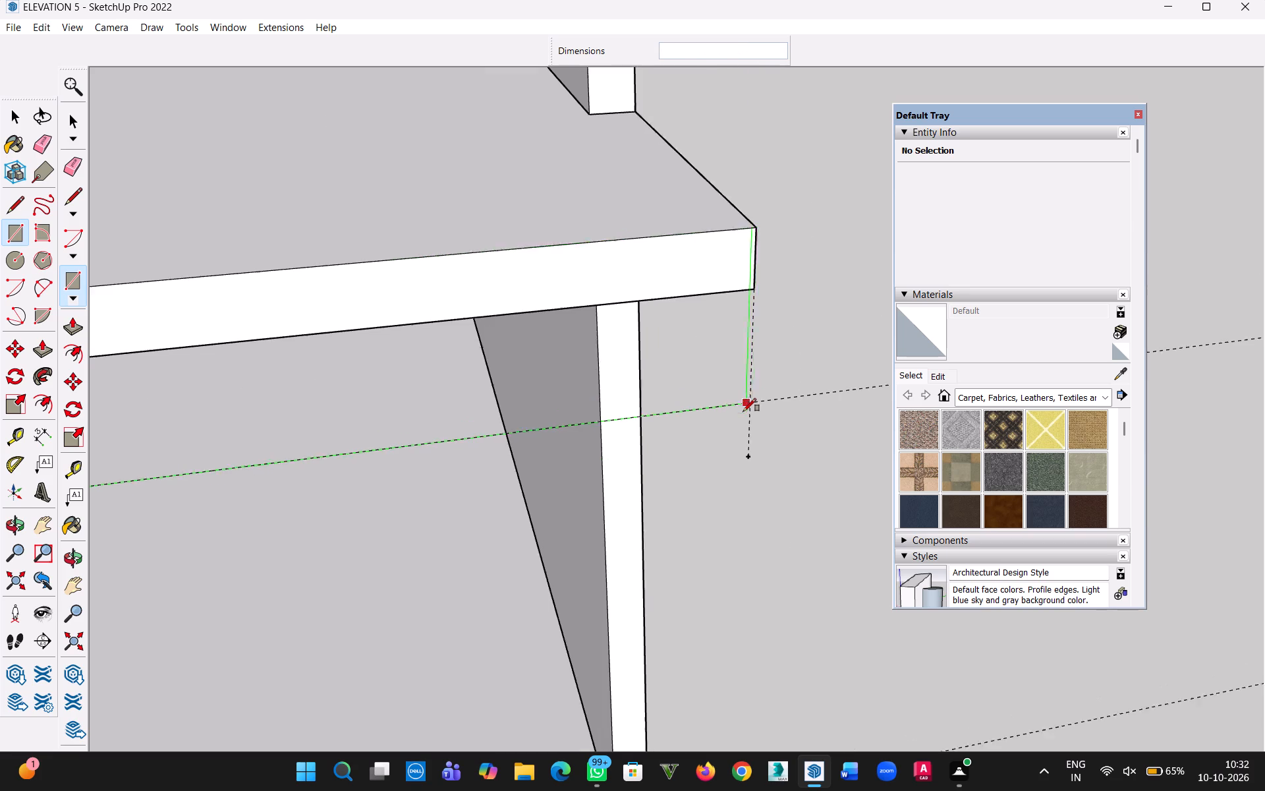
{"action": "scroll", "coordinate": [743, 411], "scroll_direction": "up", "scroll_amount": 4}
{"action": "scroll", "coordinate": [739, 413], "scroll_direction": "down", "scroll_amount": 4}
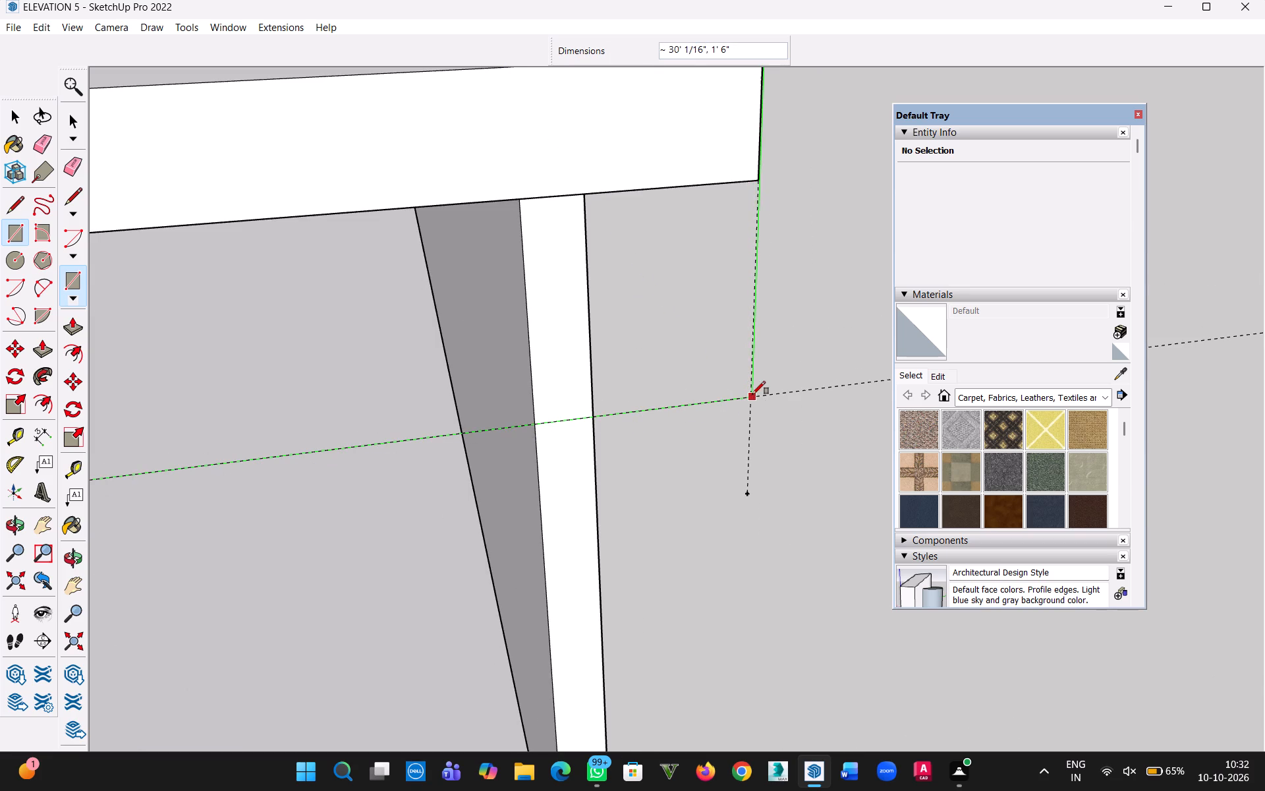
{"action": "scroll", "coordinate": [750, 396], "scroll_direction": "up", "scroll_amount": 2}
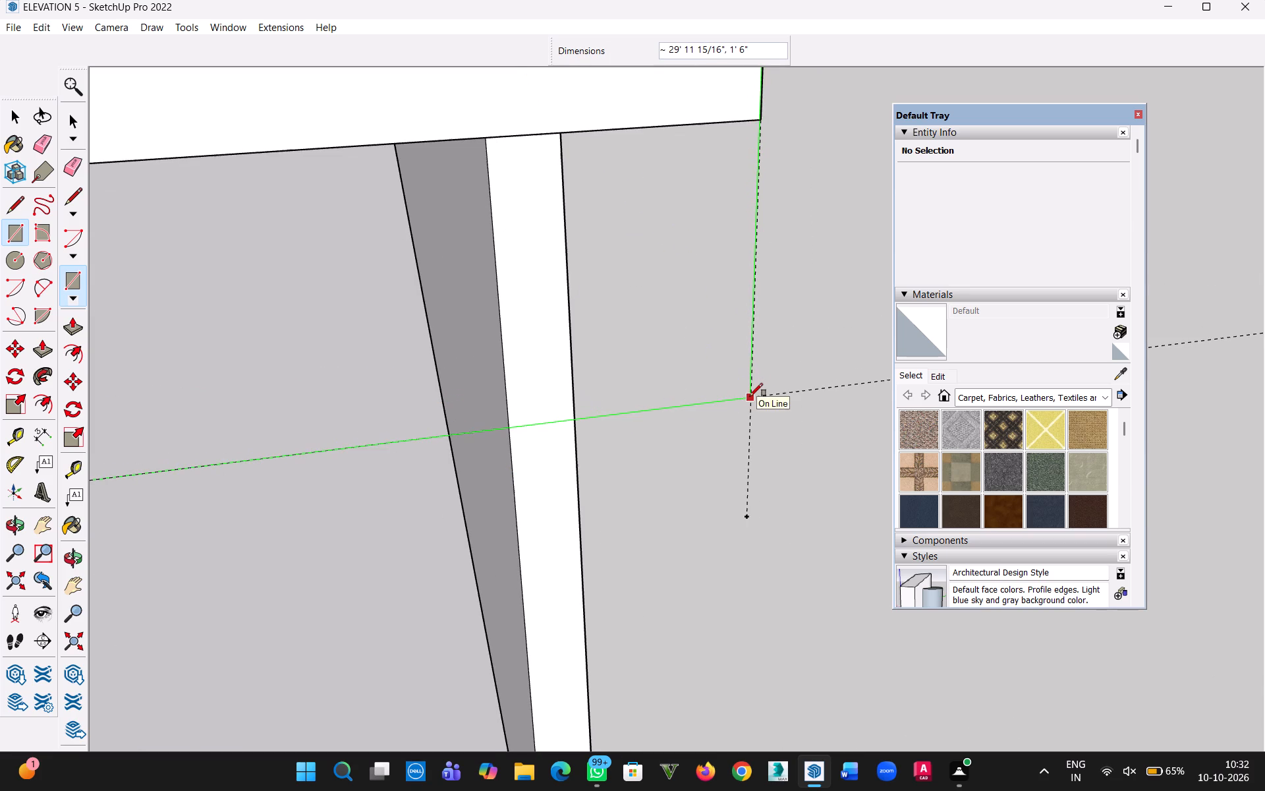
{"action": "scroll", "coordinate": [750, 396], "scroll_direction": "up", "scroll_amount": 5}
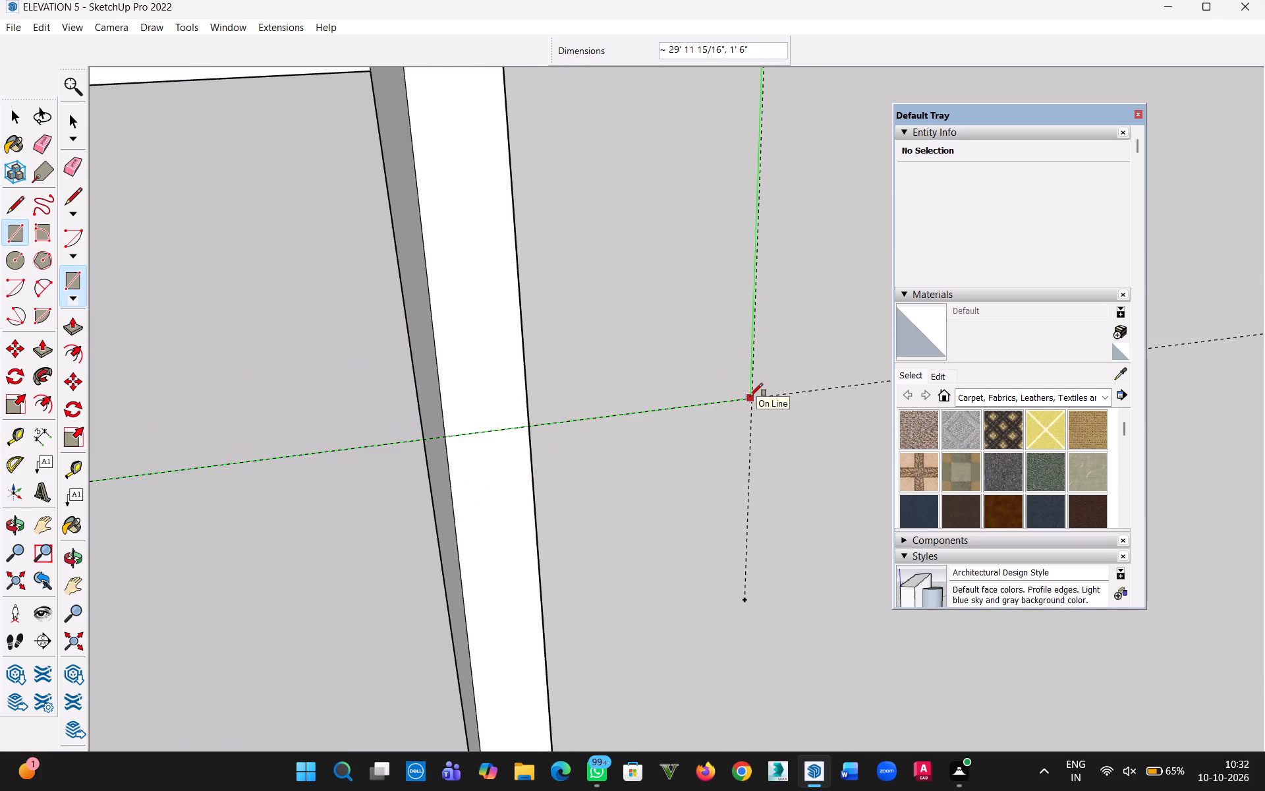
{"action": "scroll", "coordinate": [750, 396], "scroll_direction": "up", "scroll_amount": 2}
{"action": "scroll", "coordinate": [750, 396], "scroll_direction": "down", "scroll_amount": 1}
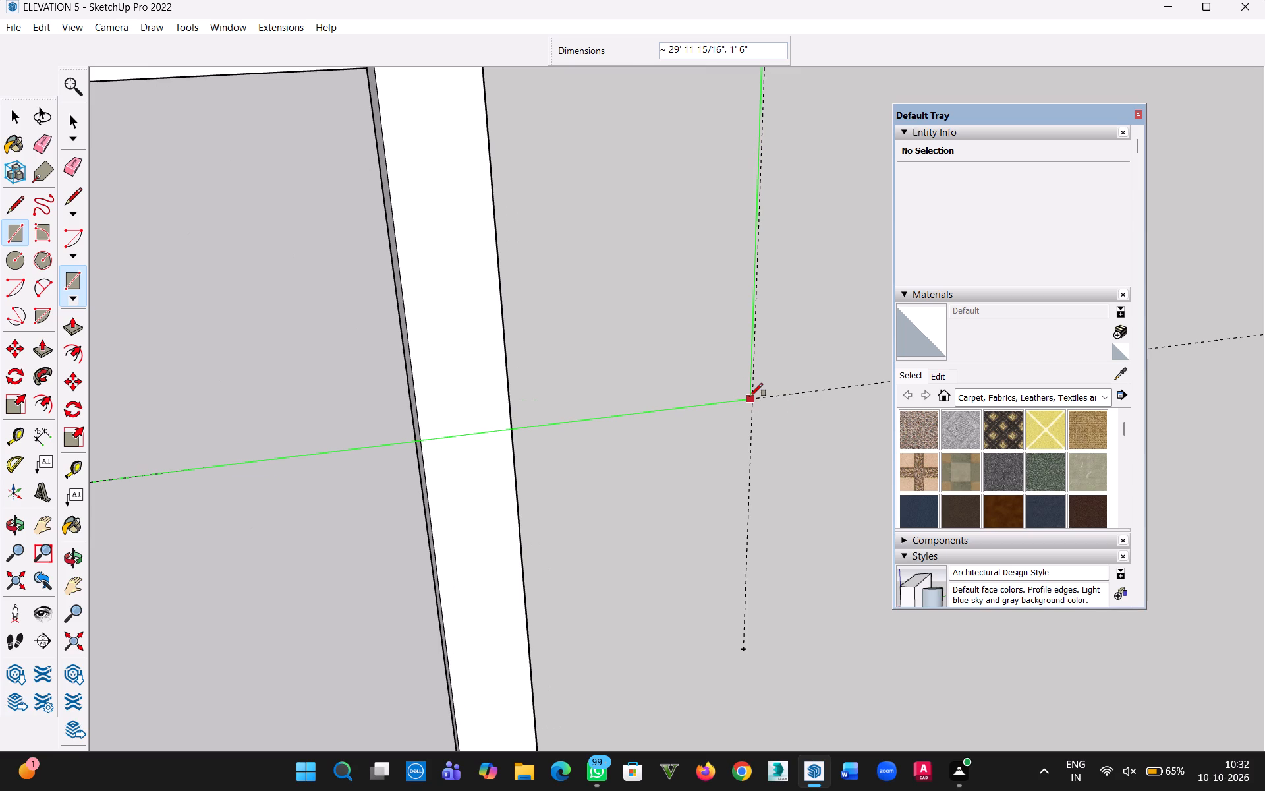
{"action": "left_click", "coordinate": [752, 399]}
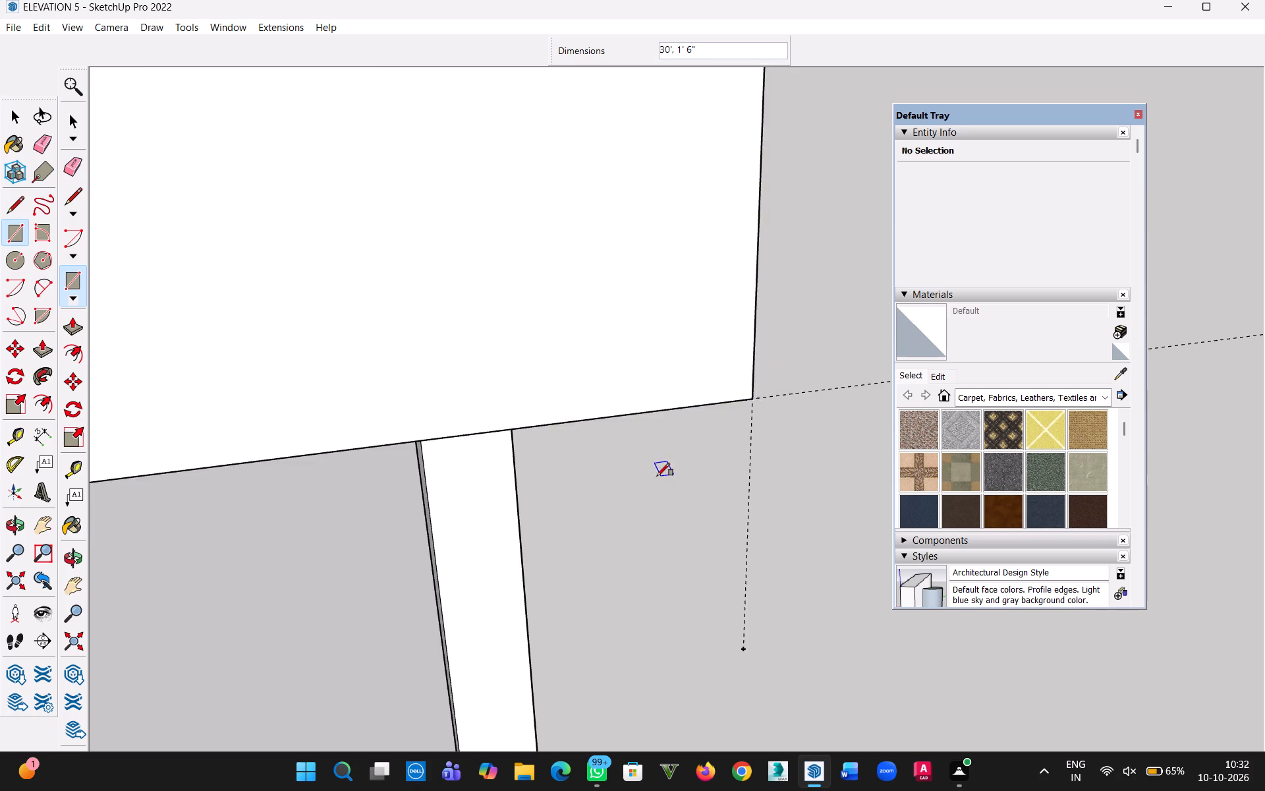
Examine the new front band below the first slab from underneath and within the whole building.
{"action": "scroll", "coordinate": [654, 476], "scroll_direction": "down", "scroll_amount": 11}
{"action": "middle_click_drag", "start_coordinate": [603, 492], "coordinate": [411, 270]}
{"action": "scroll", "coordinate": [593, 417], "scroll_direction": "up", "scroll_amount": 8}
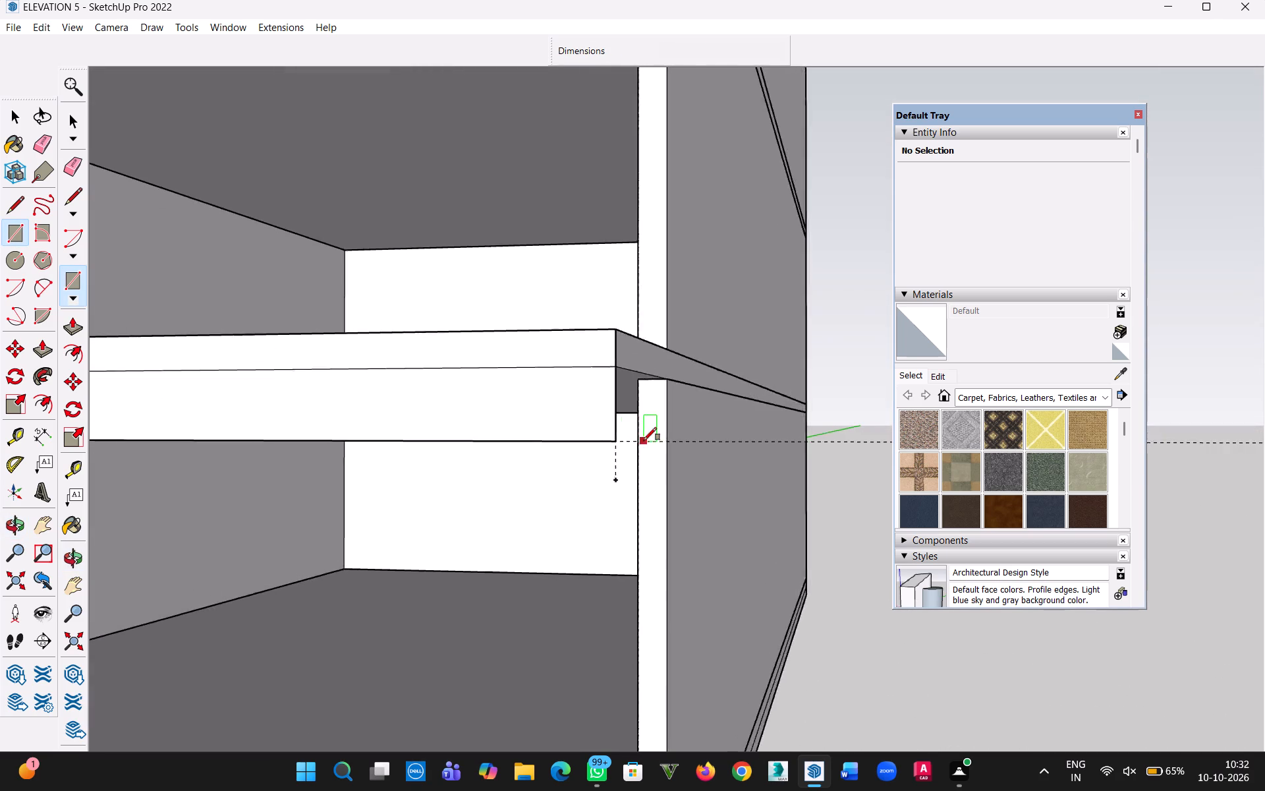
{"action": "scroll", "coordinate": [644, 440], "scroll_direction": "up", "scroll_amount": 7}
{"action": "scroll", "coordinate": [572, 474], "scroll_direction": "up", "scroll_amount": 6}
{"action": "scroll", "coordinate": [567, 465], "scroll_direction": "down", "scroll_amount": 9}
{"action": "middle_click_drag", "start_coordinate": [588, 462], "coordinate": [601, 460]}
{"action": "scroll", "coordinate": [575, 467], "scroll_direction": "down", "scroll_amount": 13}
{"action": "middle_click_drag", "start_coordinate": [391, 492], "coordinate": [493, 528]}
{"action": "left_click", "coordinate": [15, 112]}
{"action": "left_click", "coordinate": [531, 149]}
{"action": "middle_click_drag", "start_coordinate": [457, 351], "coordinate": [591, 433]}
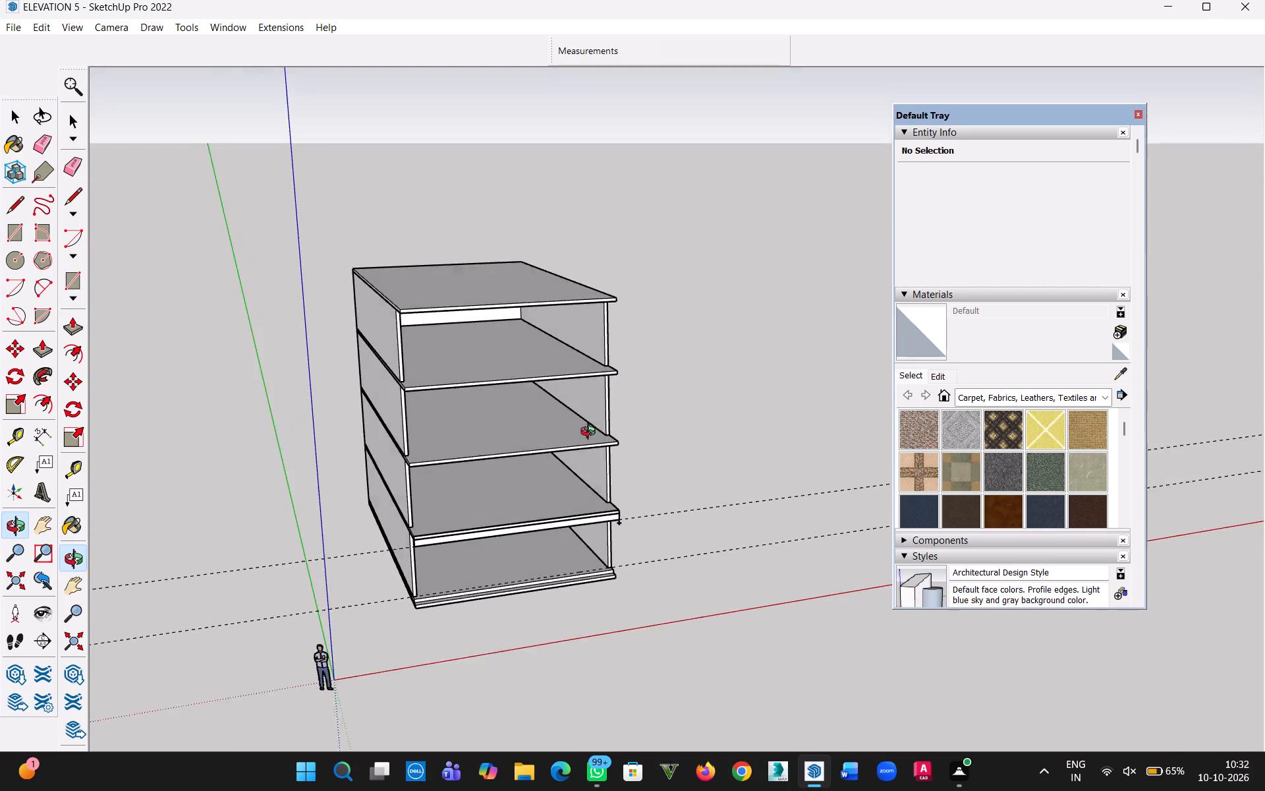
{"action": "middle_click_drag", "start_coordinate": [591, 433], "coordinate": [590, 447]}
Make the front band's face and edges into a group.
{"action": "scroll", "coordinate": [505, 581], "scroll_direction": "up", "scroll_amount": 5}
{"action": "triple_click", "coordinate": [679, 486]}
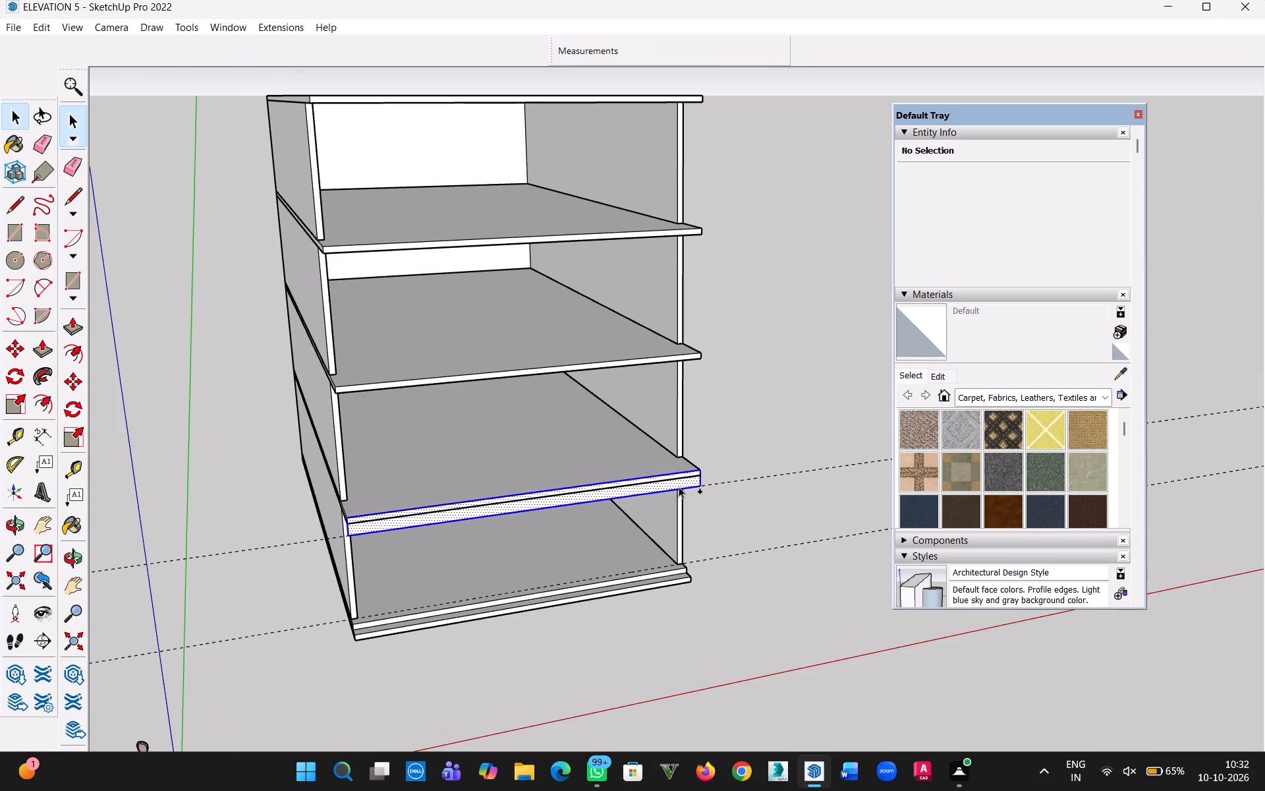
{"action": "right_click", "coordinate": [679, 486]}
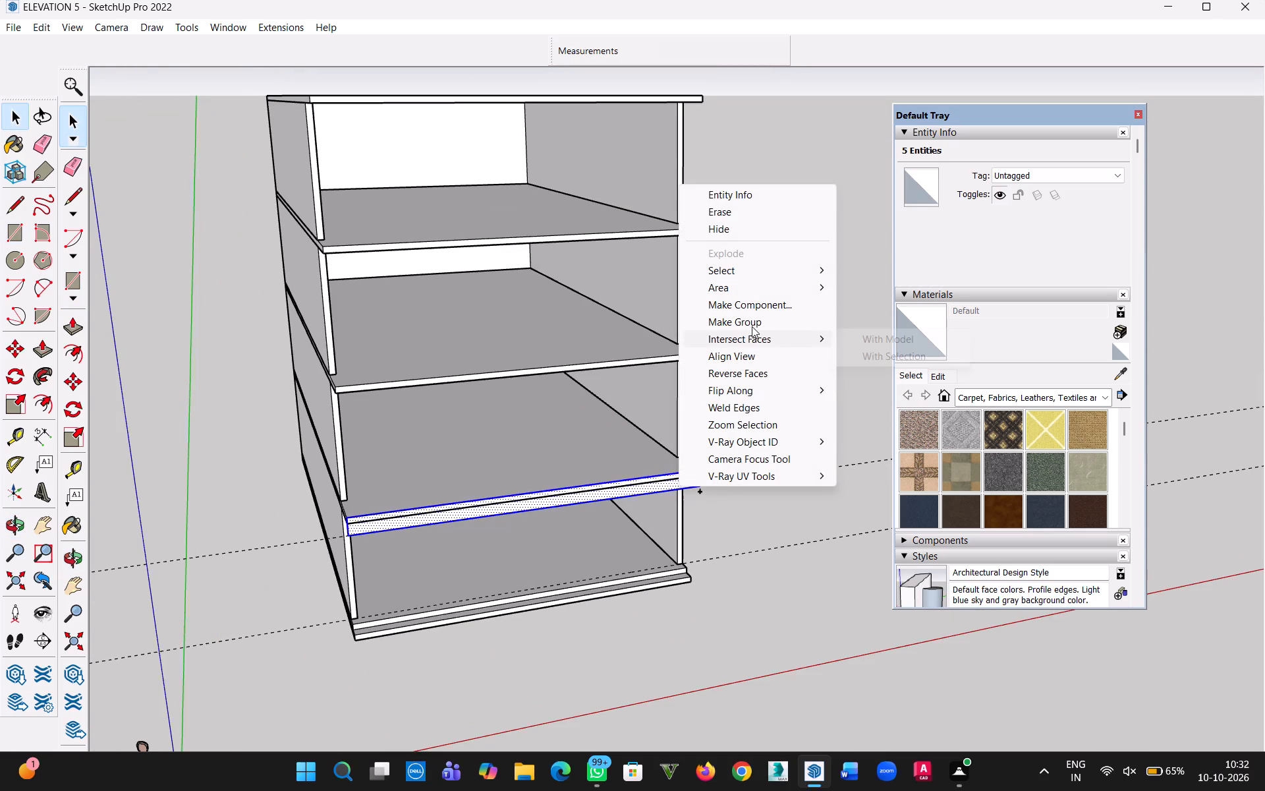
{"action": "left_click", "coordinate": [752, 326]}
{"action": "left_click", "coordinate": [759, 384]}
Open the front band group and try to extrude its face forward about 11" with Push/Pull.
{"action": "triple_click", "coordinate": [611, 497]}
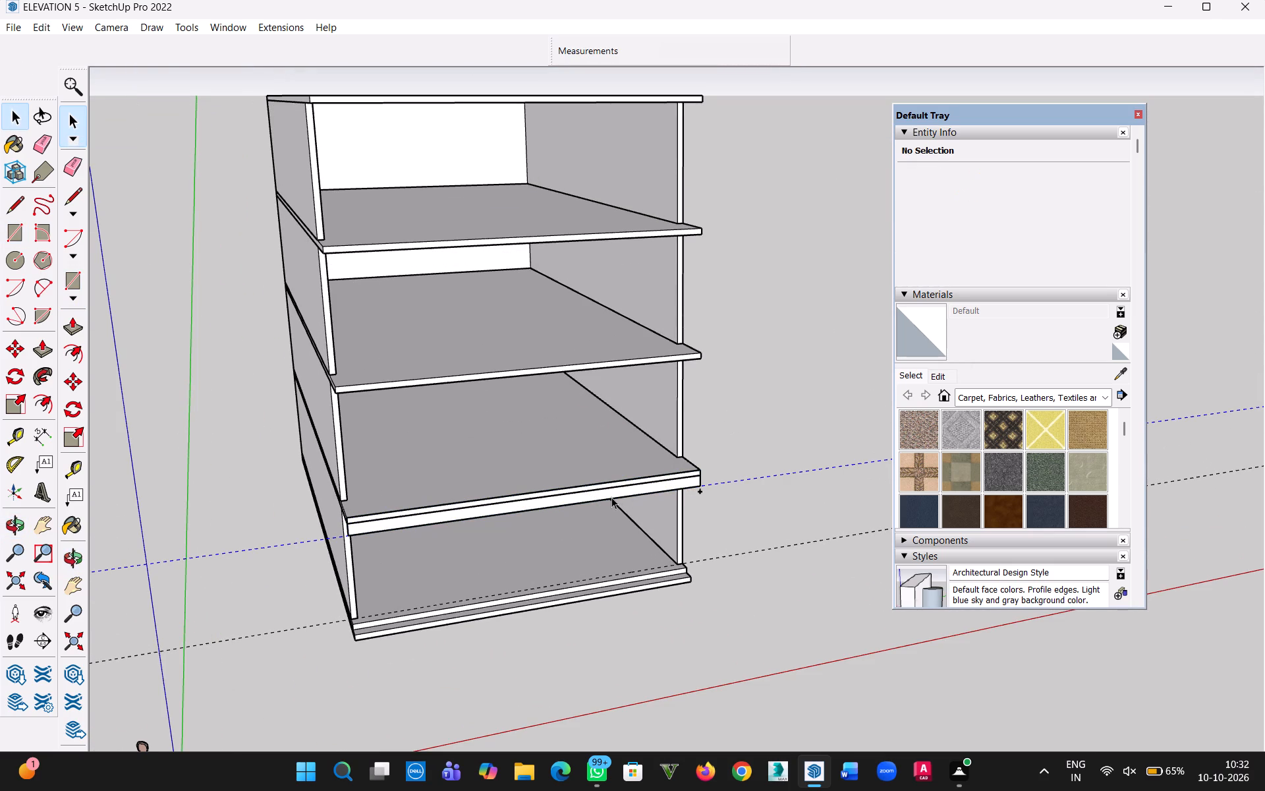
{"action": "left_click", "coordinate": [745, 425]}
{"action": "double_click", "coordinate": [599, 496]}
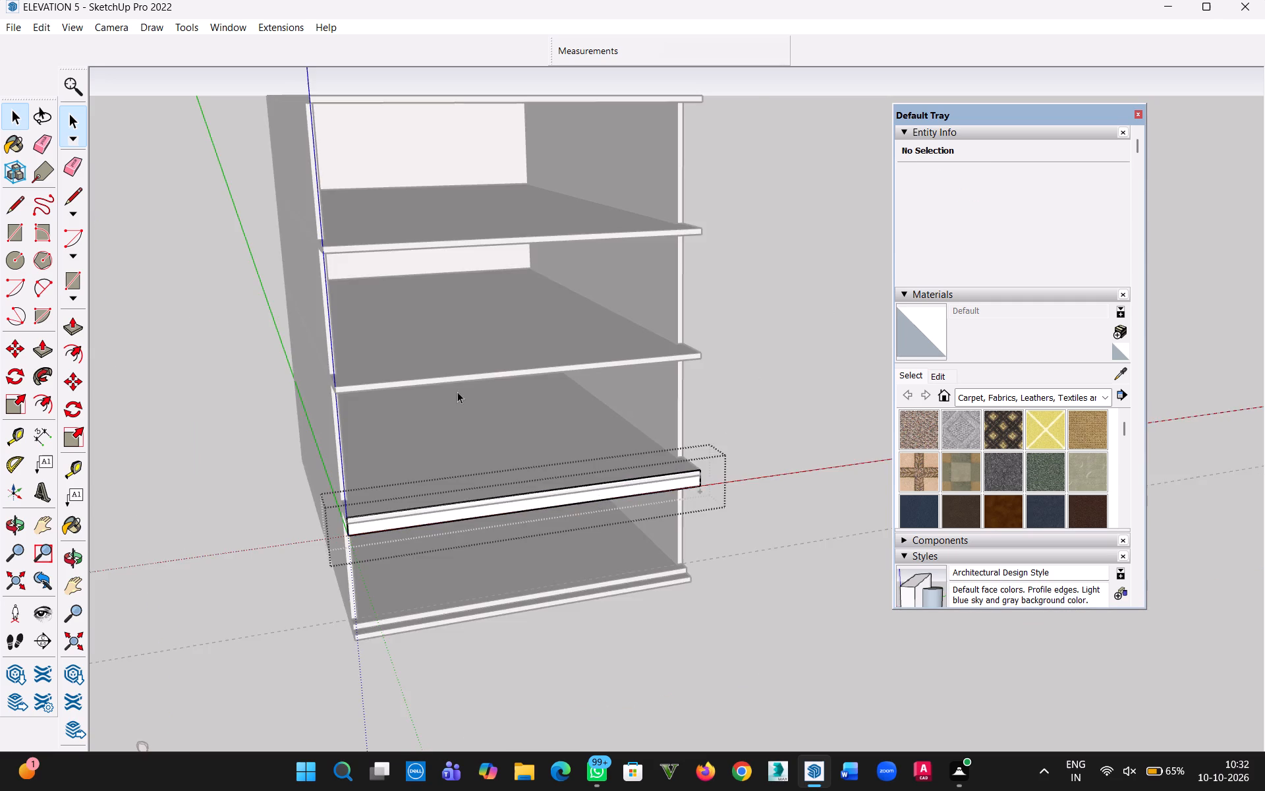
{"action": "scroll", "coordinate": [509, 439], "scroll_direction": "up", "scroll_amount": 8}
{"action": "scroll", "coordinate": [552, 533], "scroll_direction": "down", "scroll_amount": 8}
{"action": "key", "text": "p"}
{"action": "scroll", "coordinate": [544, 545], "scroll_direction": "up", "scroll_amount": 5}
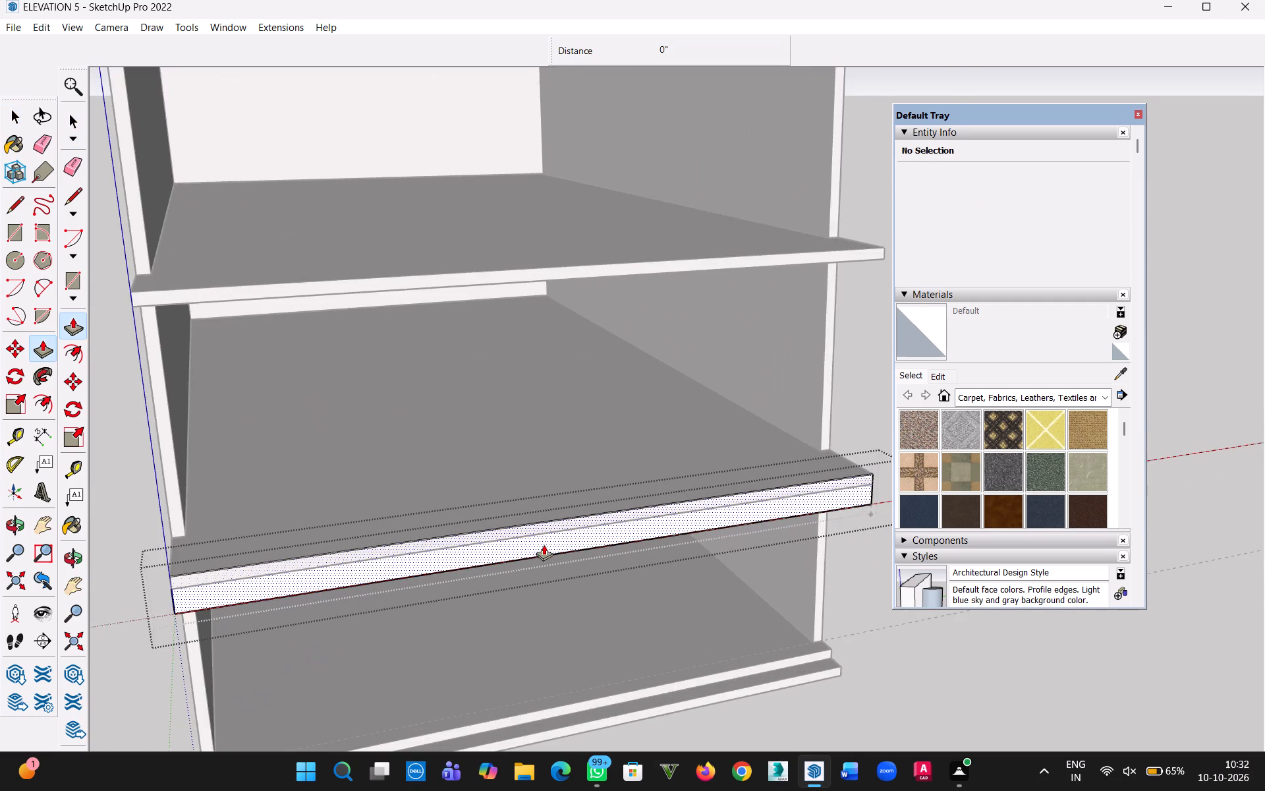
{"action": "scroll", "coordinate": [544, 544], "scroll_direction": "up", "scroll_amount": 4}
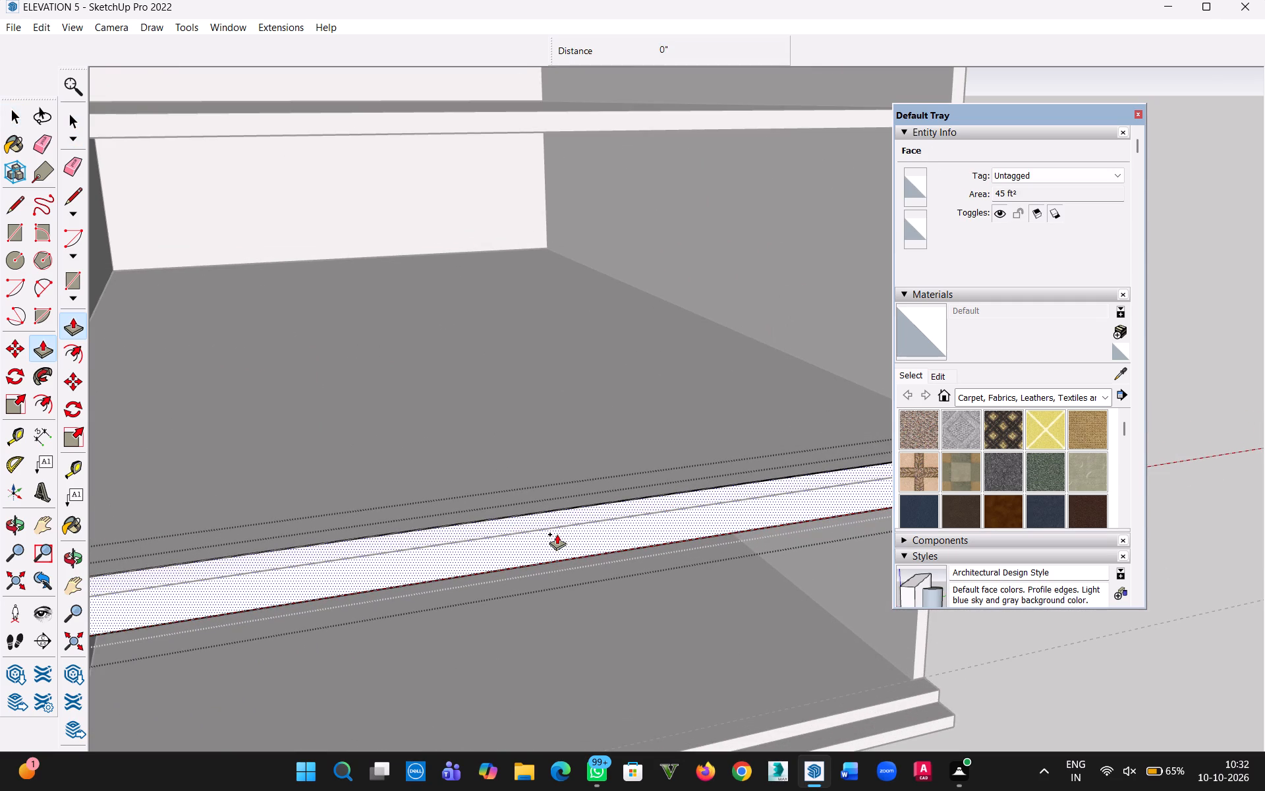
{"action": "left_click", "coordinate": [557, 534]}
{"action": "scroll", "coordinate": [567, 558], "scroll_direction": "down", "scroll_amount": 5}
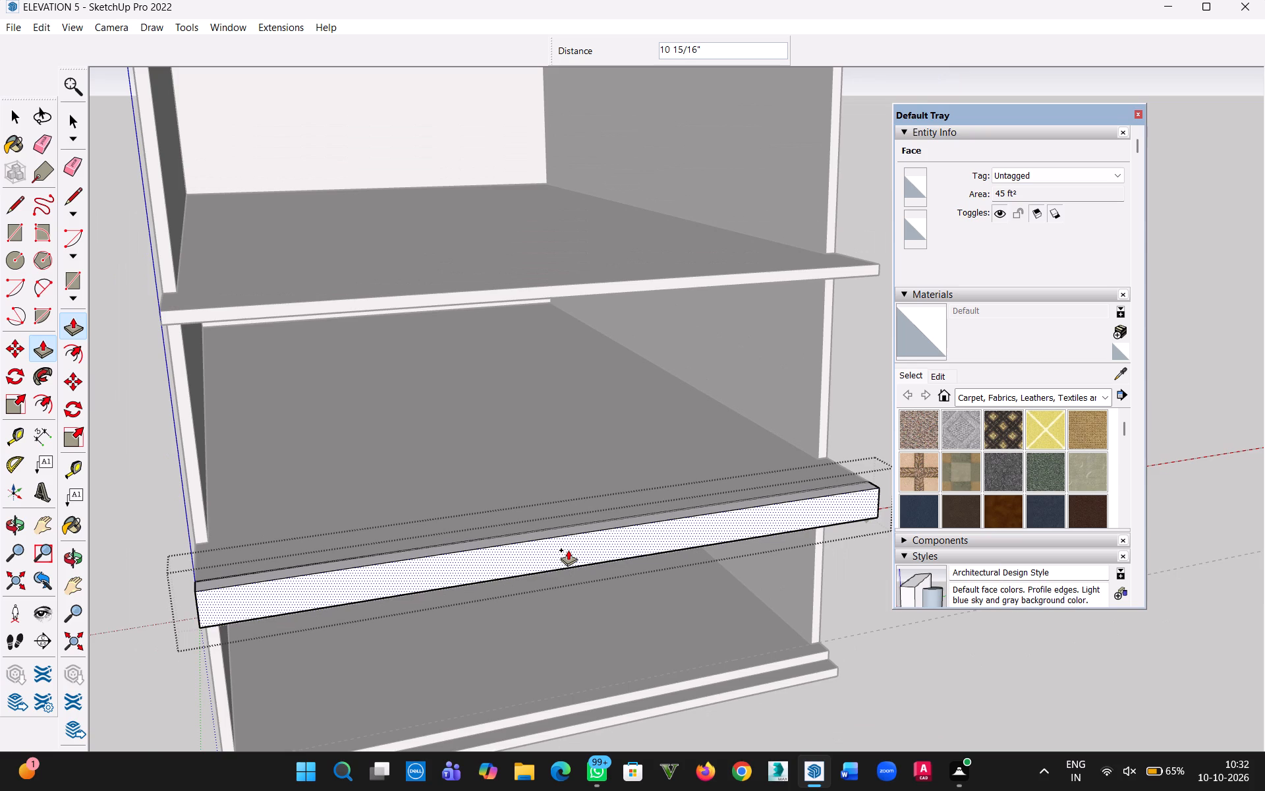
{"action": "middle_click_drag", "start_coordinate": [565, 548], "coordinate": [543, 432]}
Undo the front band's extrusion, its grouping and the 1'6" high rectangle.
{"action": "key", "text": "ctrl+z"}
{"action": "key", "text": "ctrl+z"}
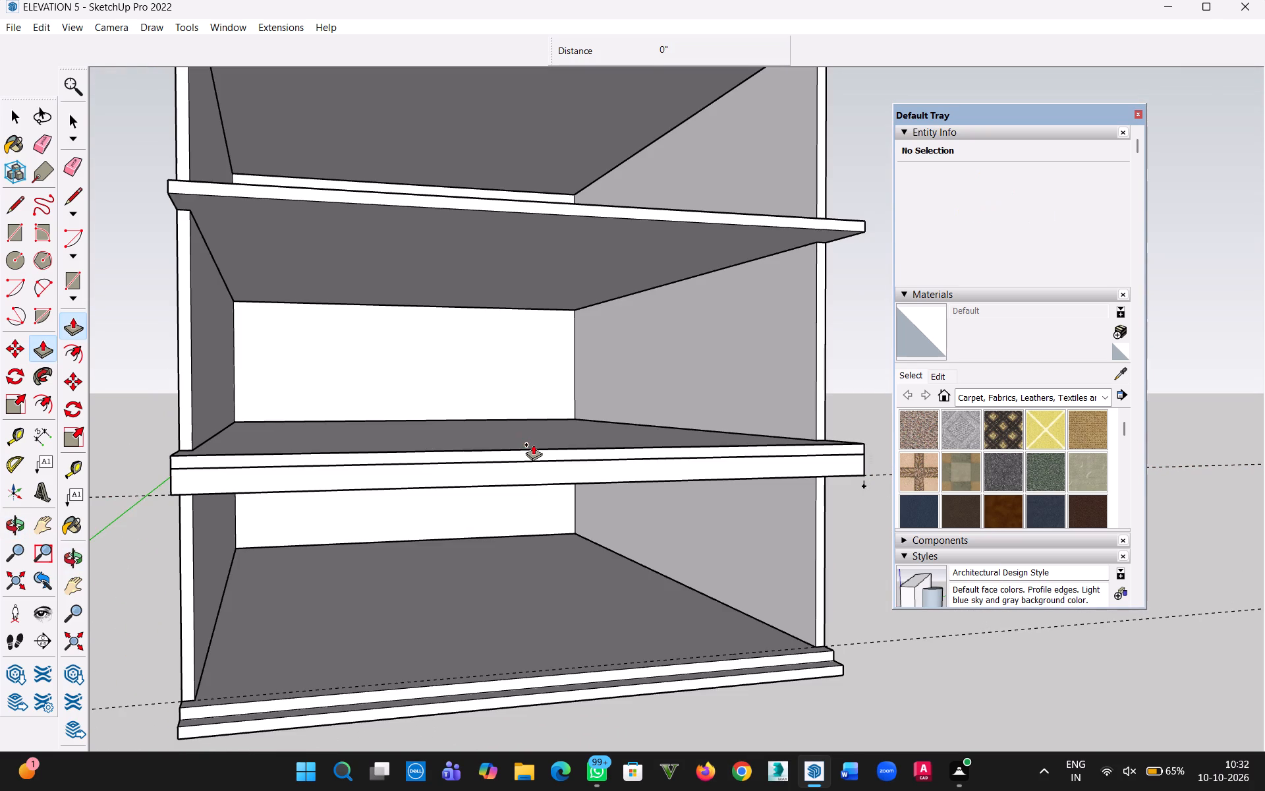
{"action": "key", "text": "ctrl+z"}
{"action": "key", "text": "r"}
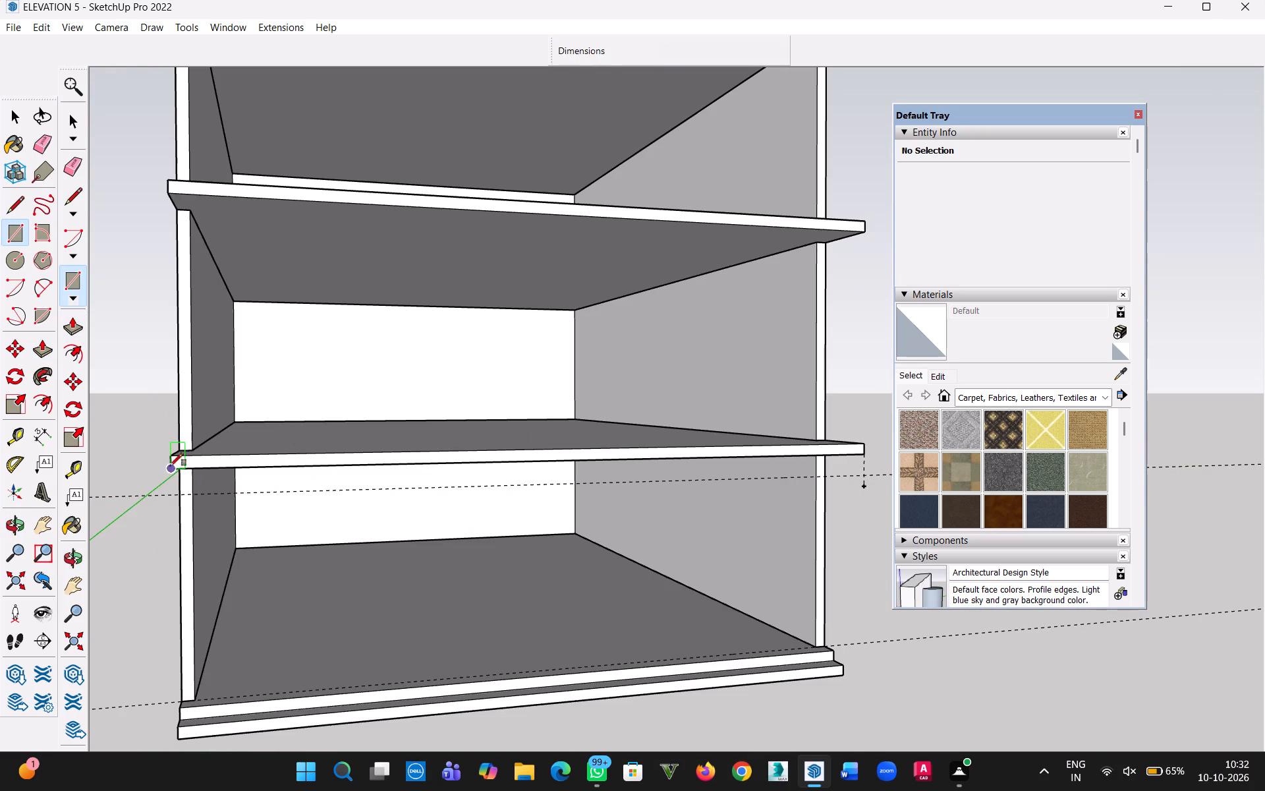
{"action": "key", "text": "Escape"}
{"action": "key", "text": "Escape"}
Place a horizontal guide line 2' below the upper front edge of the slab above the ground storey.
{"action": "key", "text": "t"}
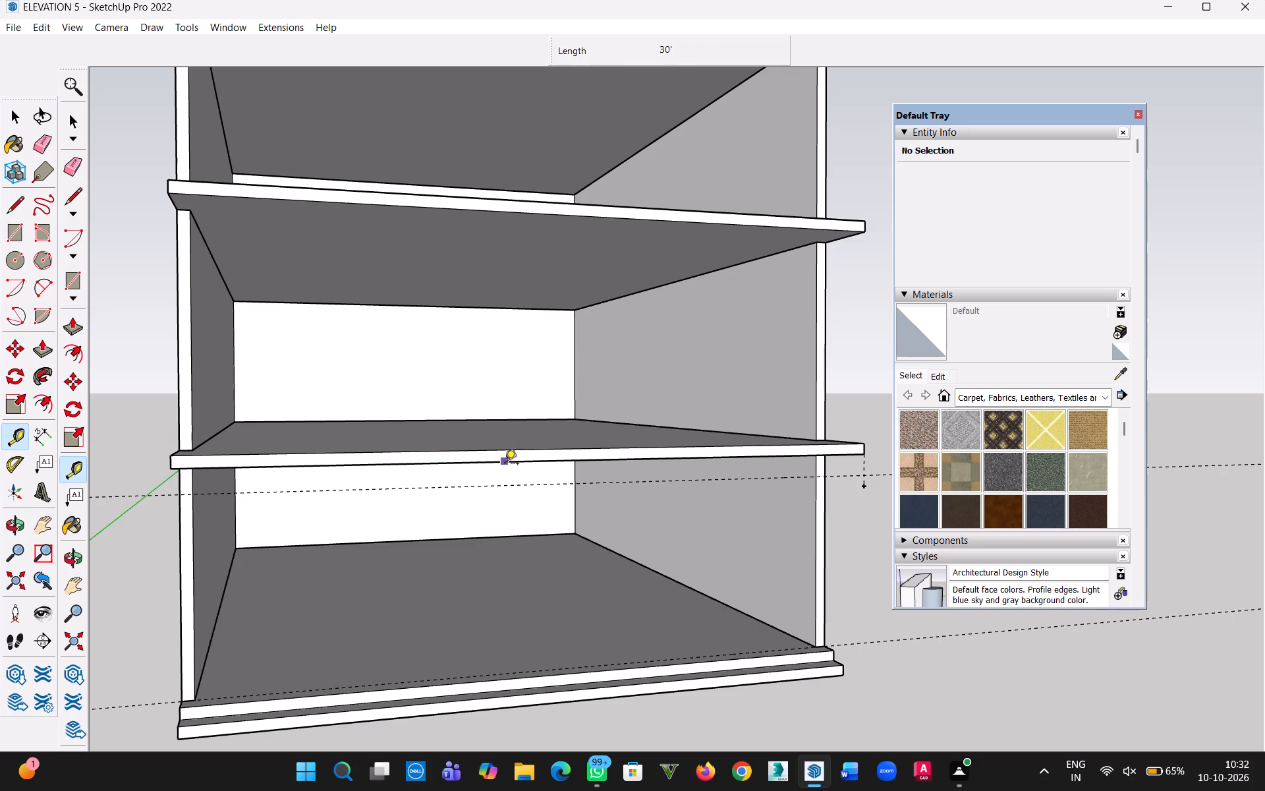
{"action": "left_click", "coordinate": [505, 465]}
{"action": "key", "text": "Escape"}
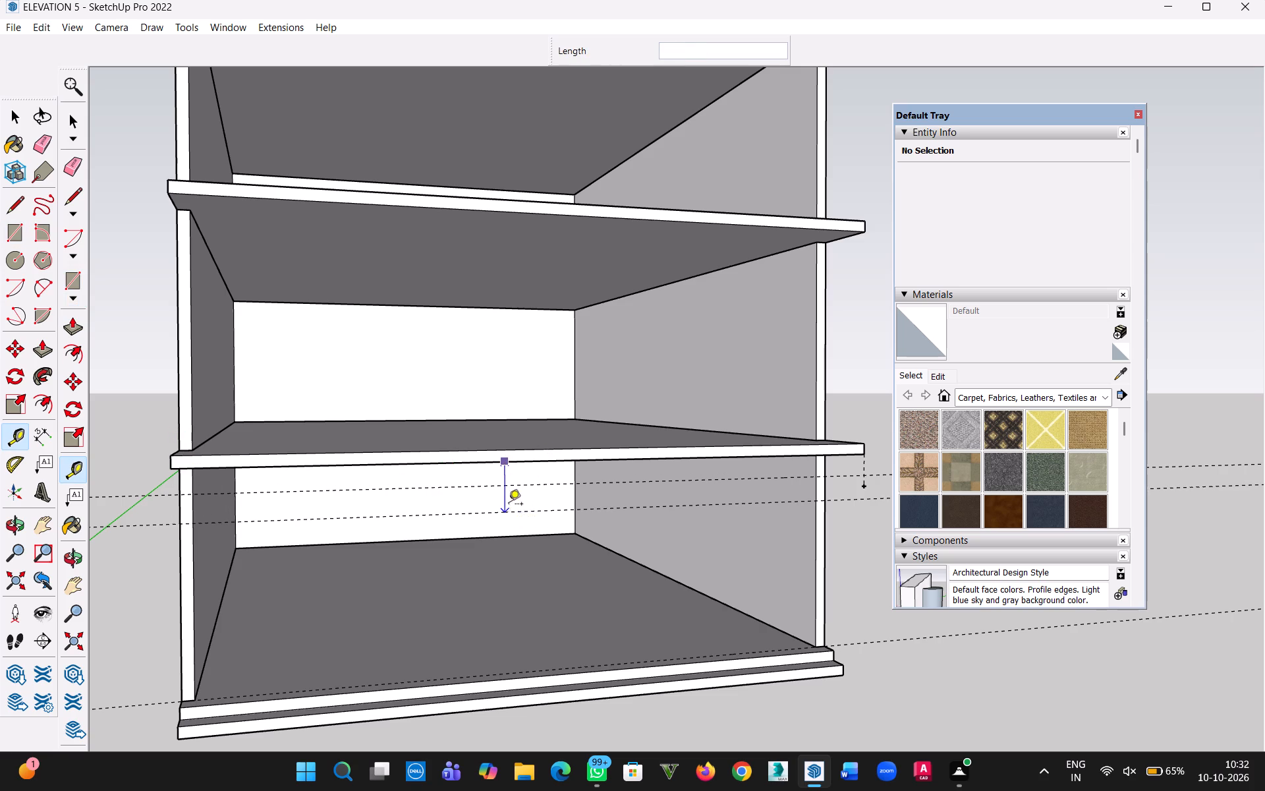
{"action": "left_click", "coordinate": [501, 451]}
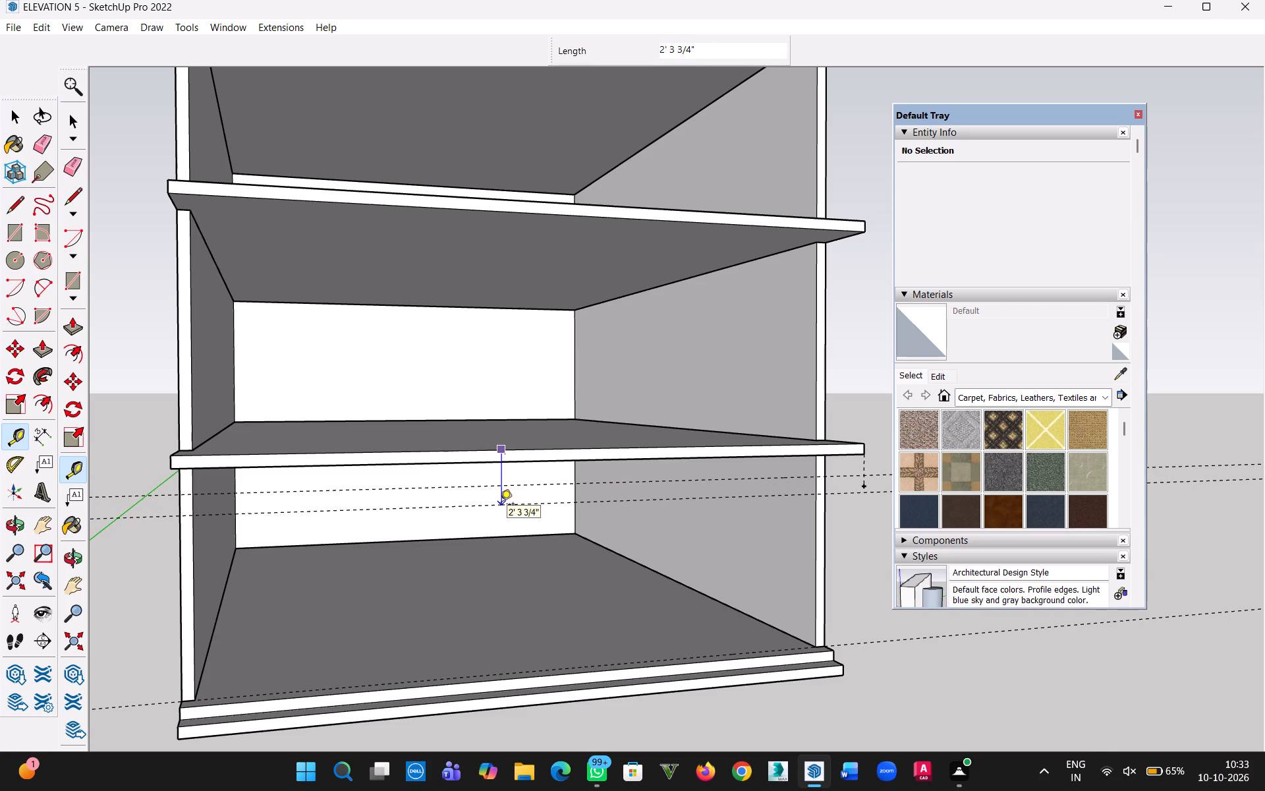
{"action": "type", "text": "2'"}
{"action": "key", "text": "Return"}
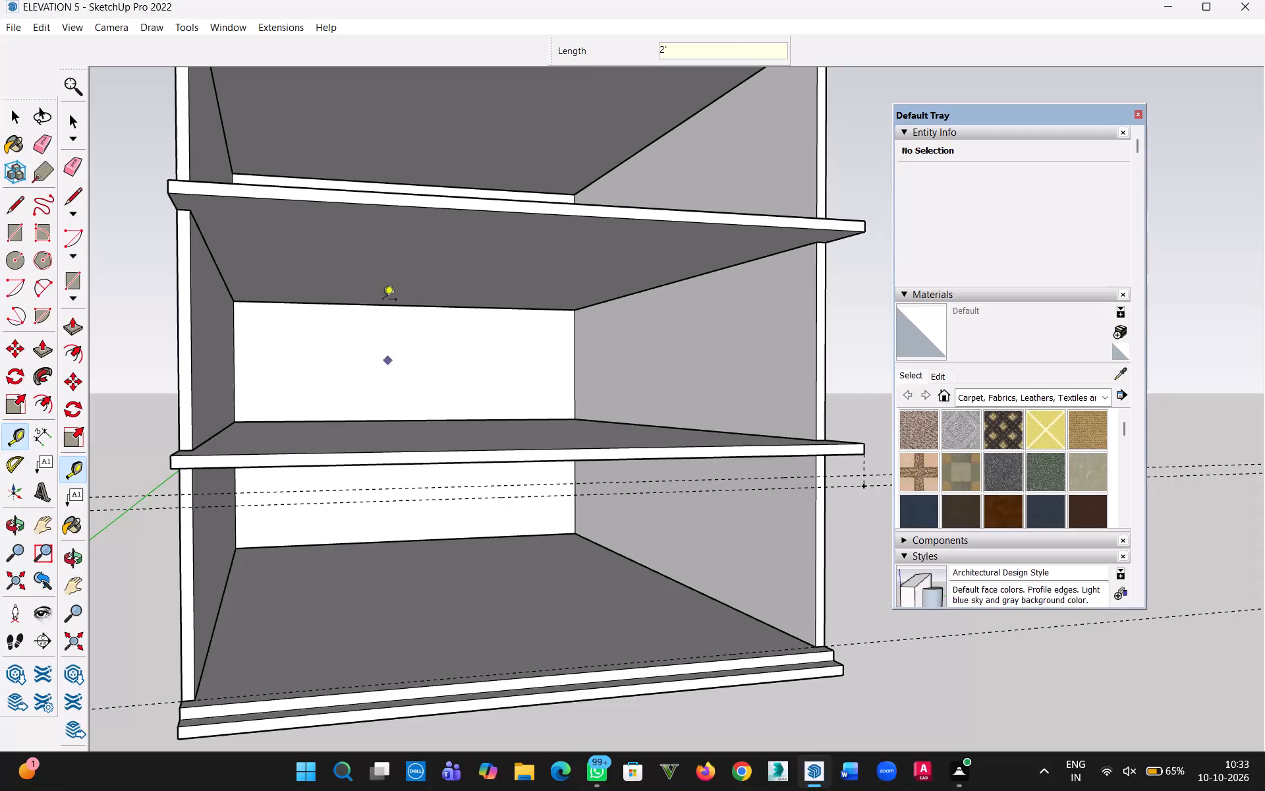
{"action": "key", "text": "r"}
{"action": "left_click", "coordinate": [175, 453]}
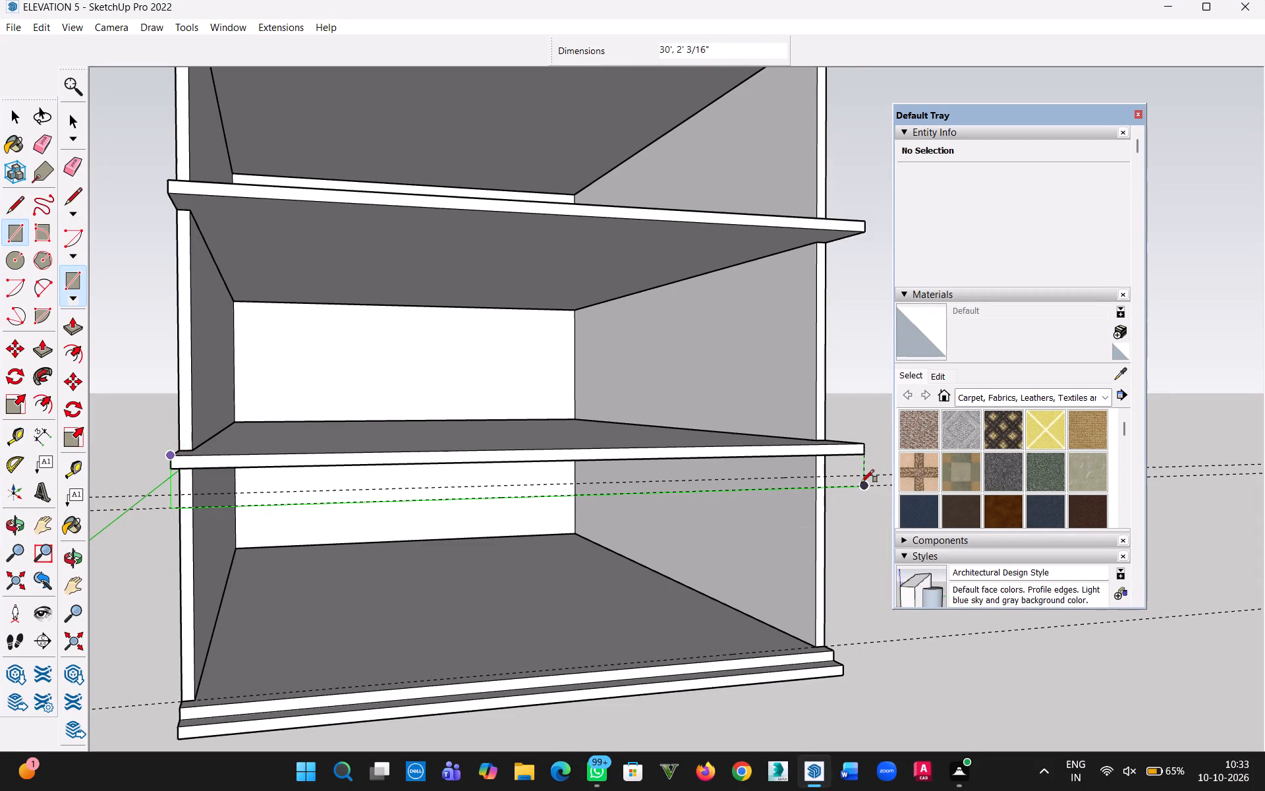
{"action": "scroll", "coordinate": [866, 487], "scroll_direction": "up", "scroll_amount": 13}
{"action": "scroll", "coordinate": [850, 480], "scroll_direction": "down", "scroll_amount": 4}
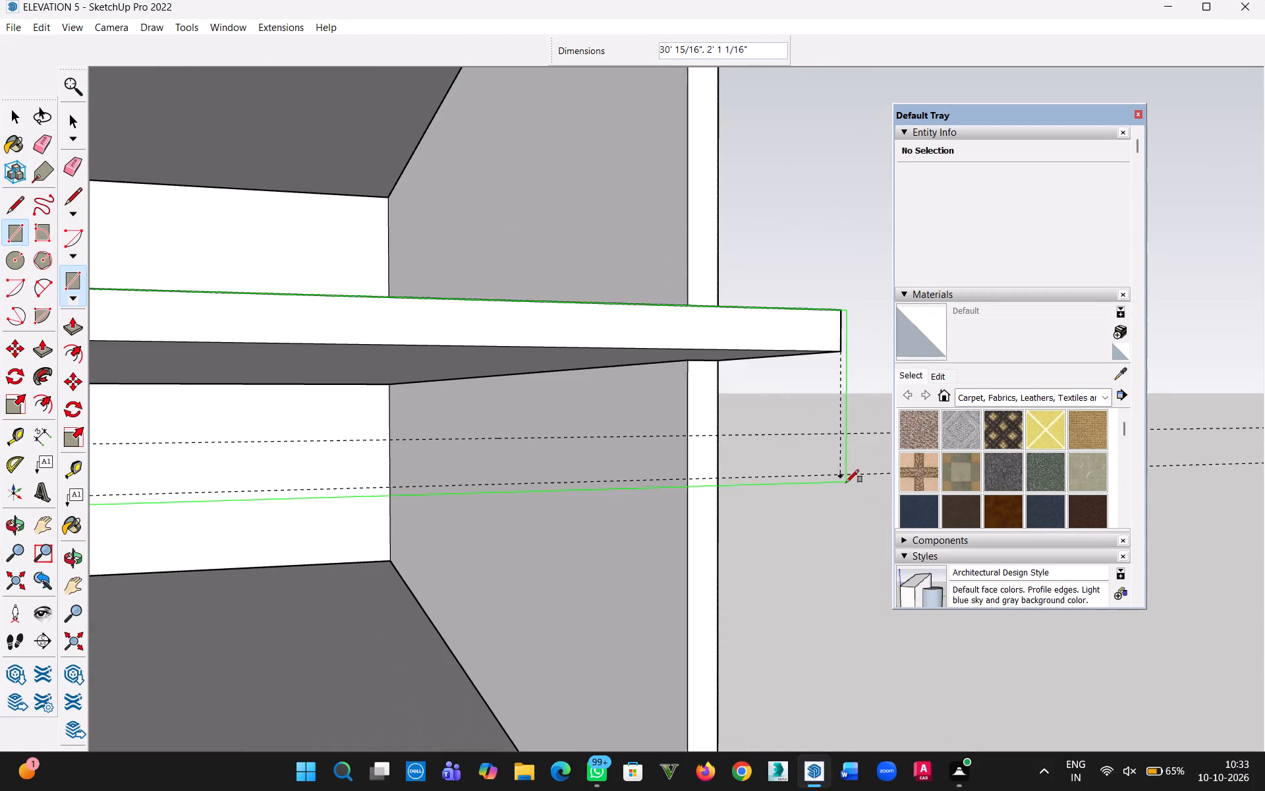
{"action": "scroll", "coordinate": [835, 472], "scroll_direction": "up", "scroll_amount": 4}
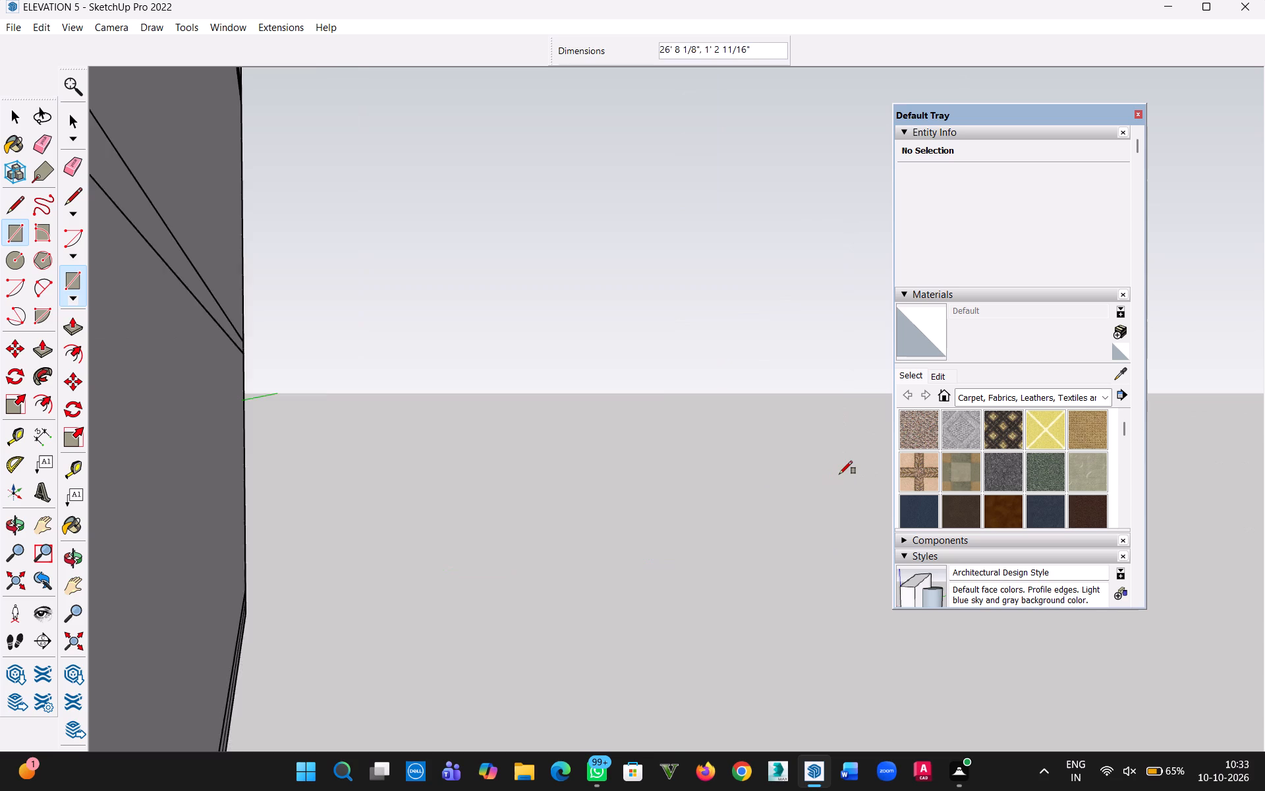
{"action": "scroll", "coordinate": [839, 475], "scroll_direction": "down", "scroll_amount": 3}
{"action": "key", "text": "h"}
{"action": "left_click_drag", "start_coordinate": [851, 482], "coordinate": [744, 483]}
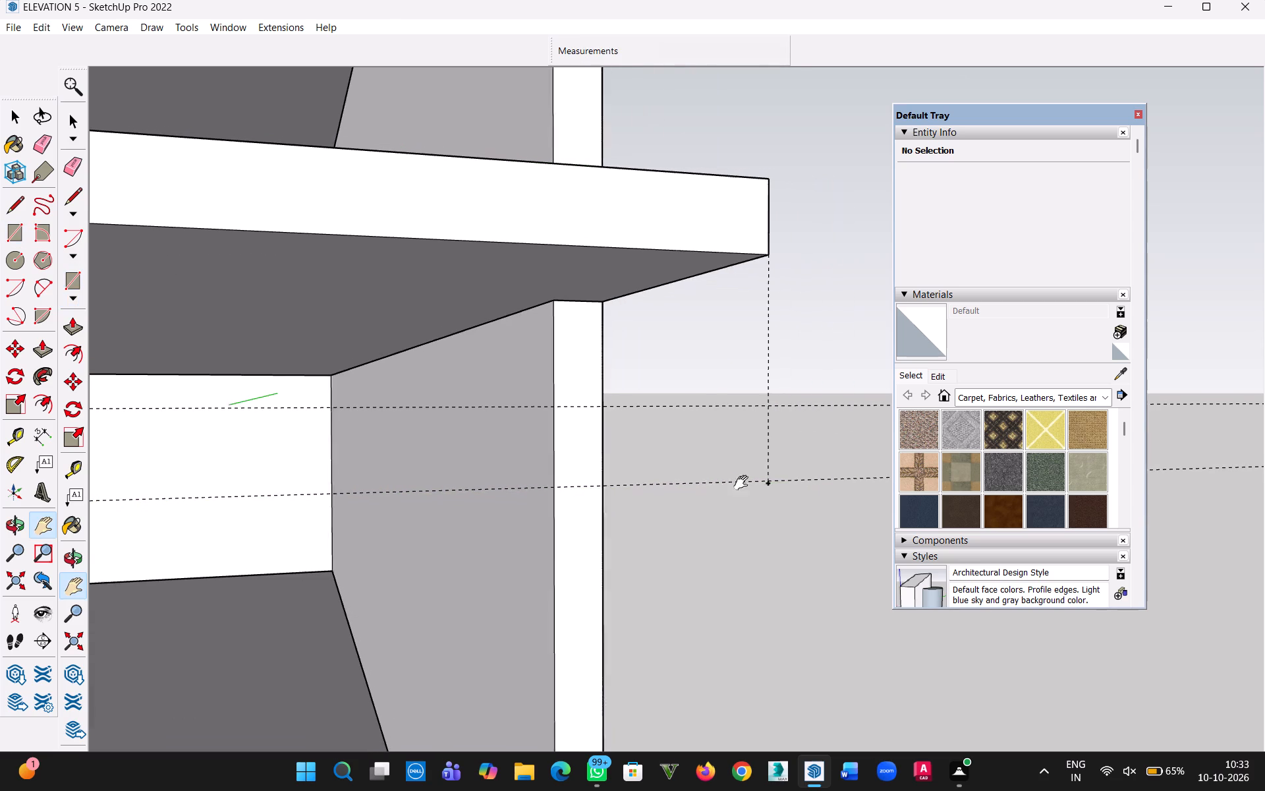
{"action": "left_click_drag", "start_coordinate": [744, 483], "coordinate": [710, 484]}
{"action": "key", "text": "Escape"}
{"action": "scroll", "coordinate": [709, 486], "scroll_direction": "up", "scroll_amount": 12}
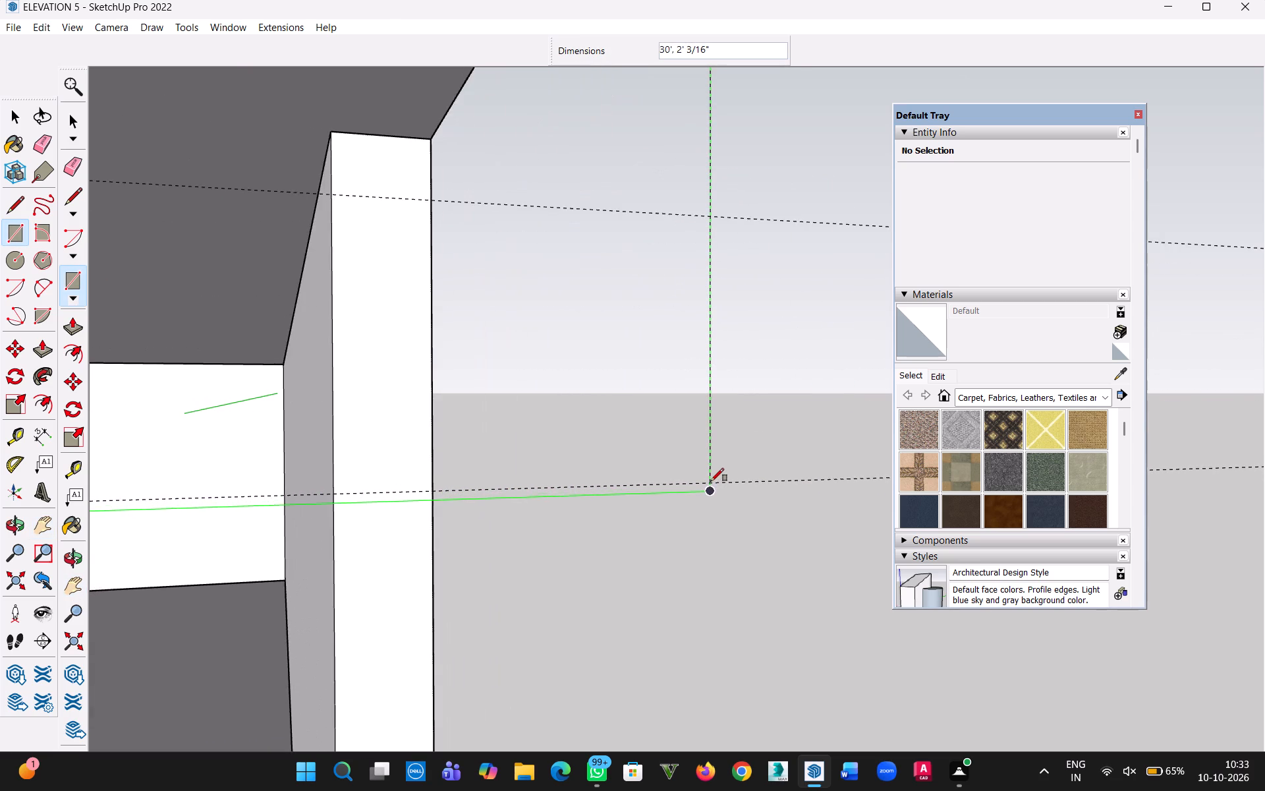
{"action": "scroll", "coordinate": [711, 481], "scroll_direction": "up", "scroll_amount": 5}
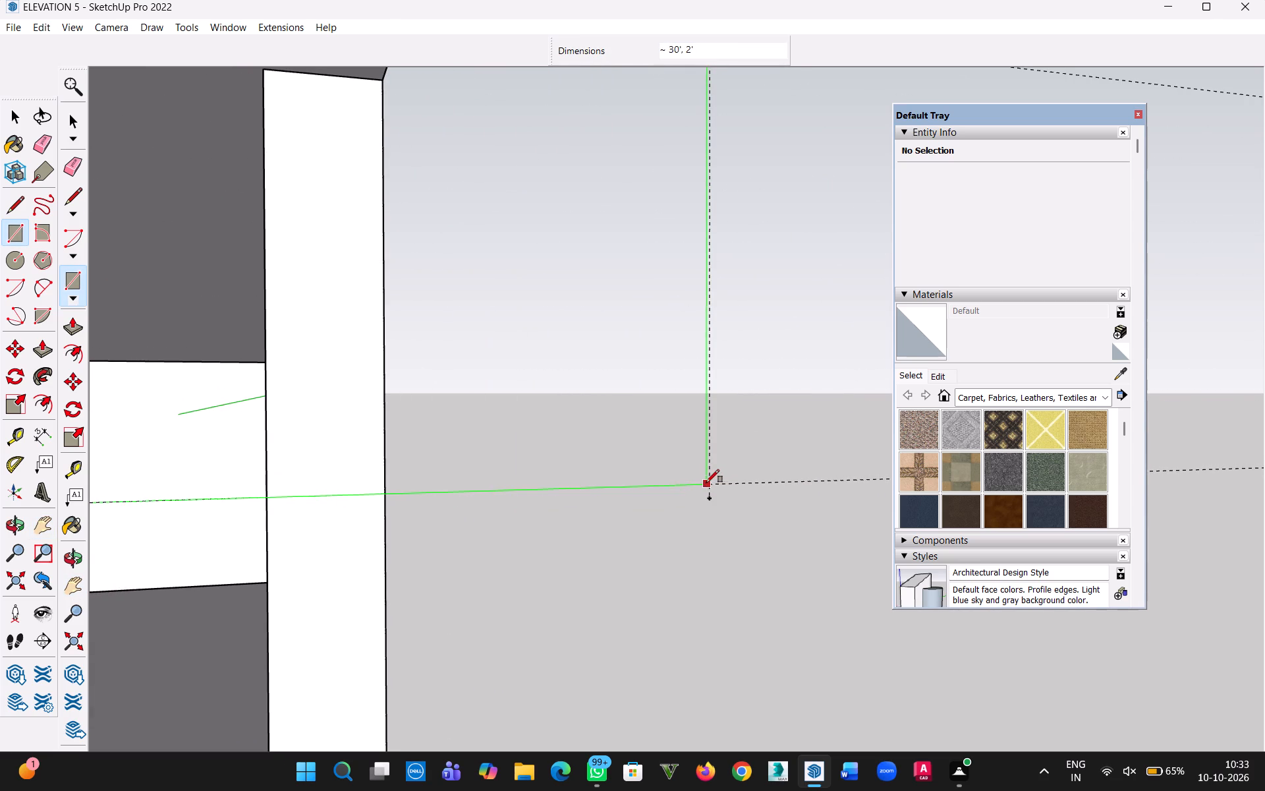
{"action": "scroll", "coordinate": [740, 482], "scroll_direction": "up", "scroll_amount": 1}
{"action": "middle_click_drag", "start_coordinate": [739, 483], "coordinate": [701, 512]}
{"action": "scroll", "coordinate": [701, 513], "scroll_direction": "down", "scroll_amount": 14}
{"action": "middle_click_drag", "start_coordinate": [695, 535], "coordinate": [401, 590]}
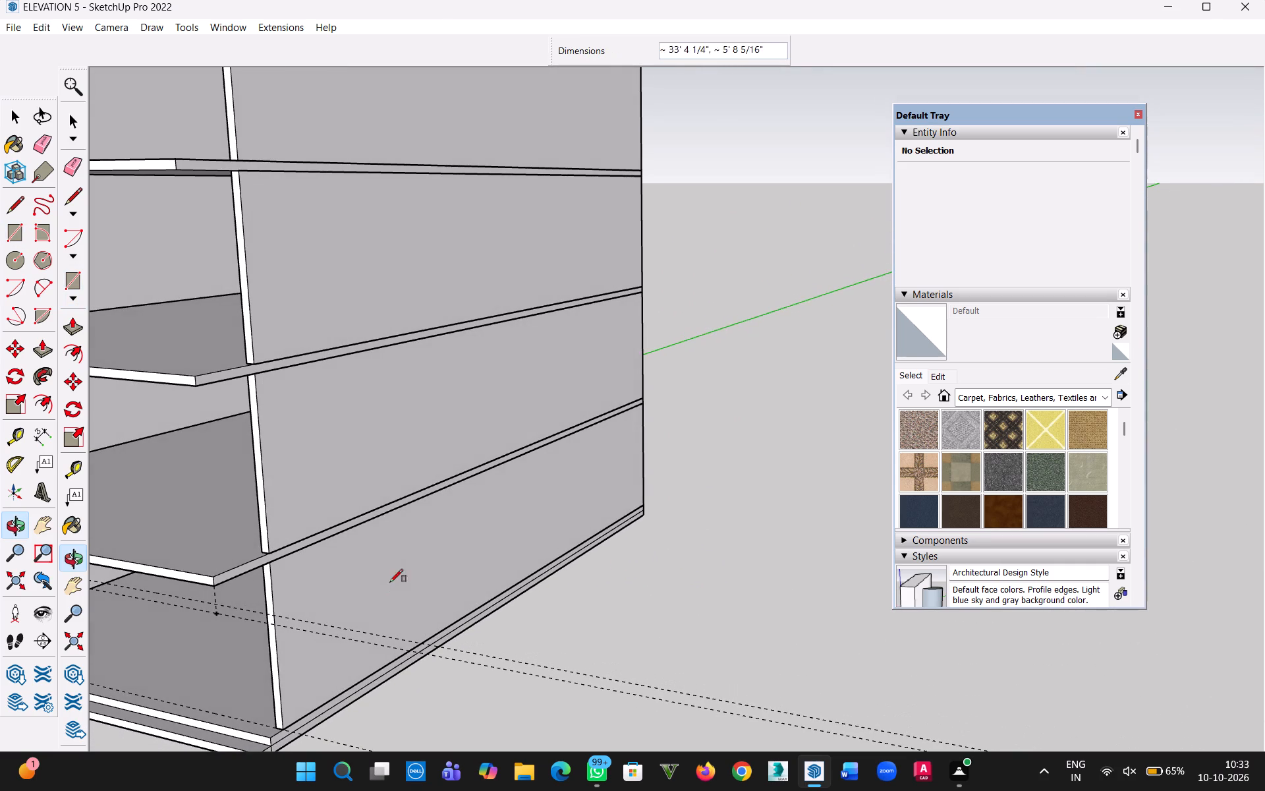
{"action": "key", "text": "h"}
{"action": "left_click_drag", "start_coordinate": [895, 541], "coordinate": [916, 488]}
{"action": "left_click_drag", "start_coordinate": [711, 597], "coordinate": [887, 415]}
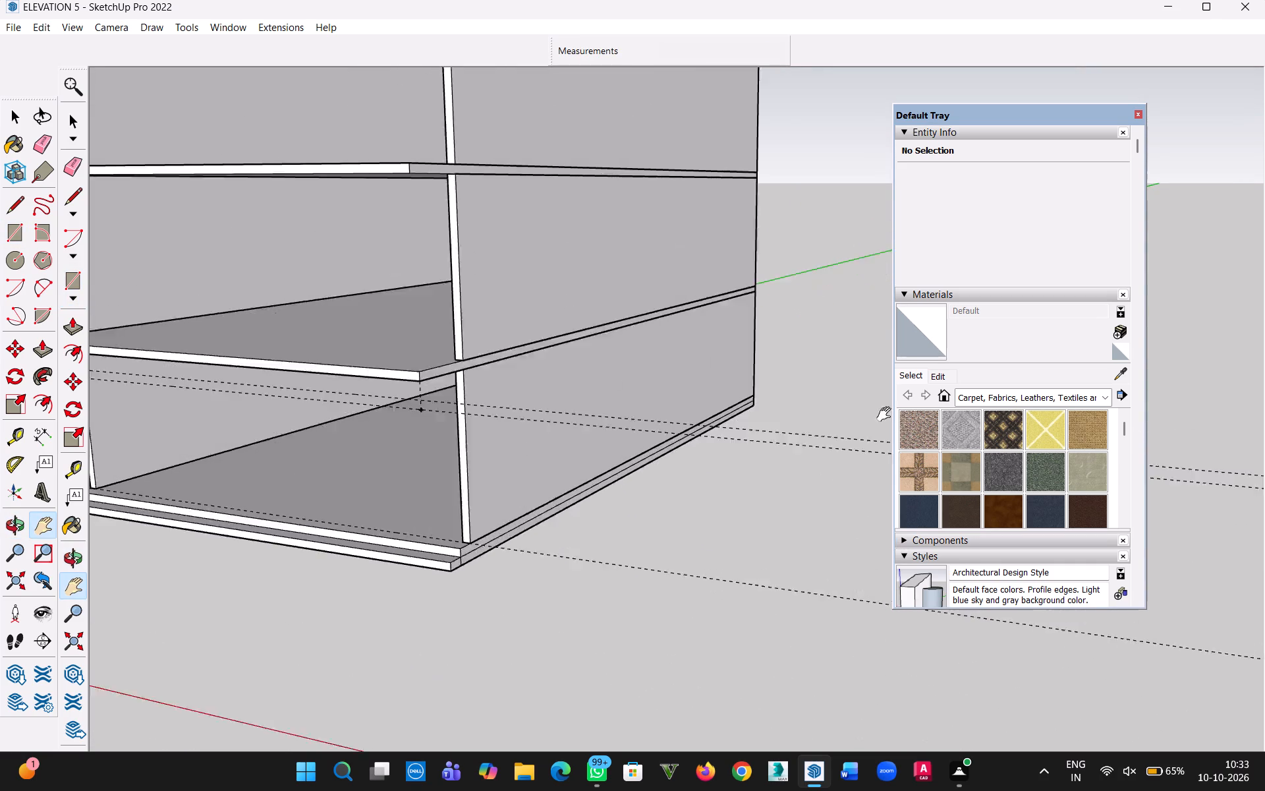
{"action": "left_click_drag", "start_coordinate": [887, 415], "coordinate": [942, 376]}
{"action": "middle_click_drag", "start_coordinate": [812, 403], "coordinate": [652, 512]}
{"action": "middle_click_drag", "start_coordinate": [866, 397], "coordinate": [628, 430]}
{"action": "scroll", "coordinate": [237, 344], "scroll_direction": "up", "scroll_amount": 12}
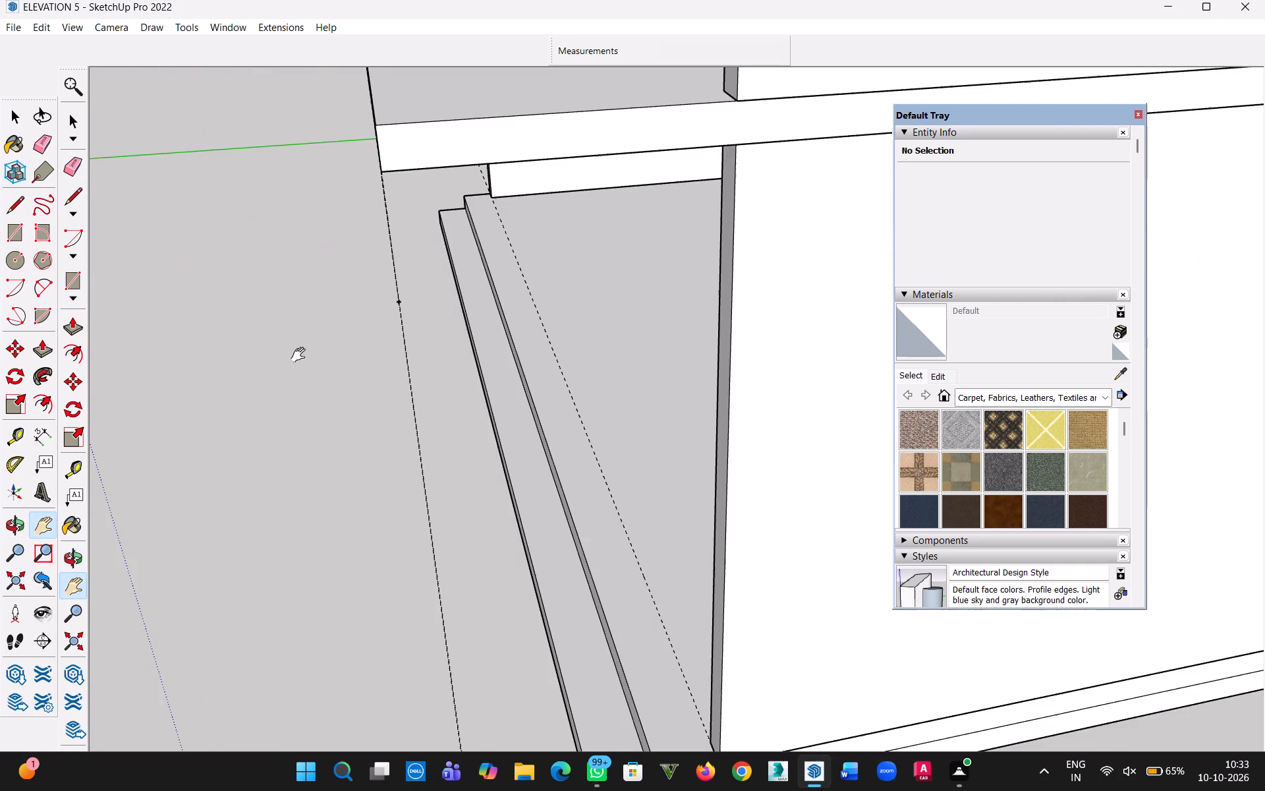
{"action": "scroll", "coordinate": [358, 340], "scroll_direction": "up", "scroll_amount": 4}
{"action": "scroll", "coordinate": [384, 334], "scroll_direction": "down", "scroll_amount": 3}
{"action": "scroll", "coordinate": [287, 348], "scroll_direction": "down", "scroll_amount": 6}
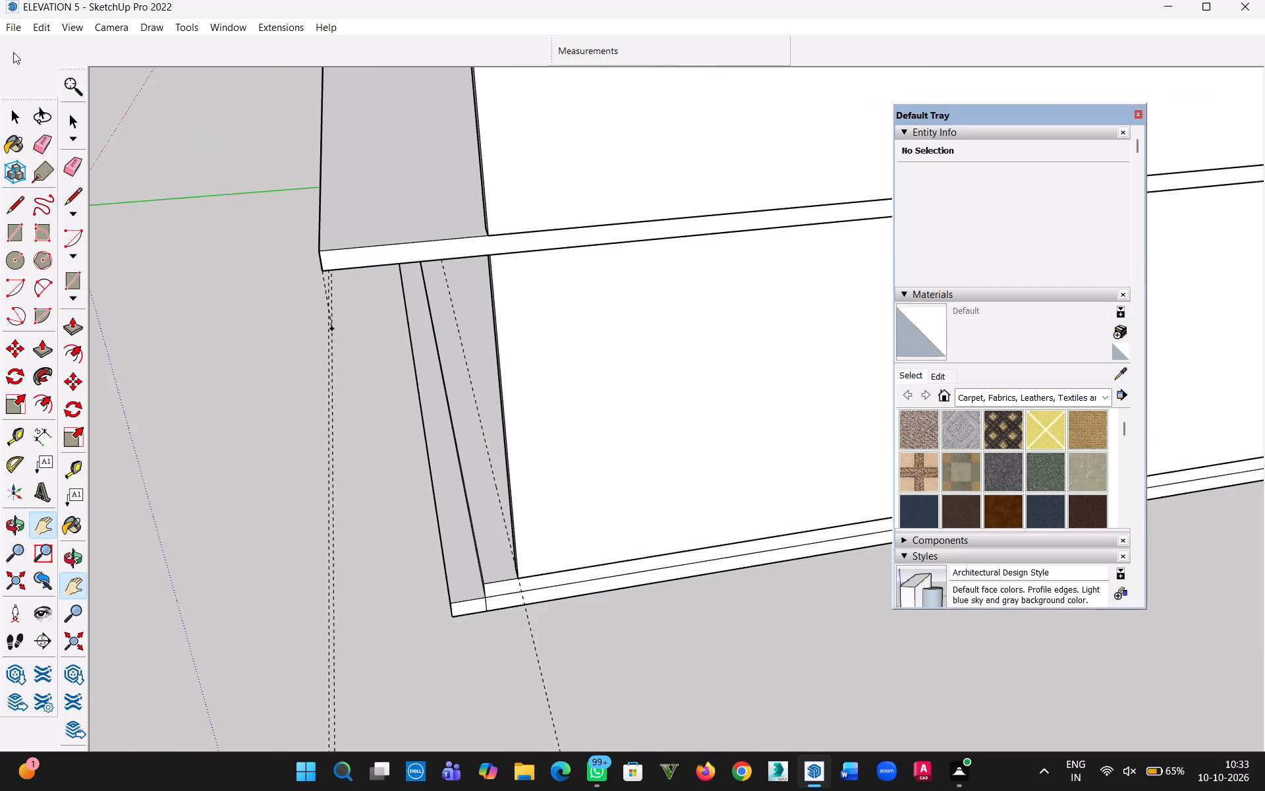
Delete all guides from the model.
{"action": "left_click", "coordinate": [44, 26]}
{"action": "left_click", "coordinate": [110, 173]}
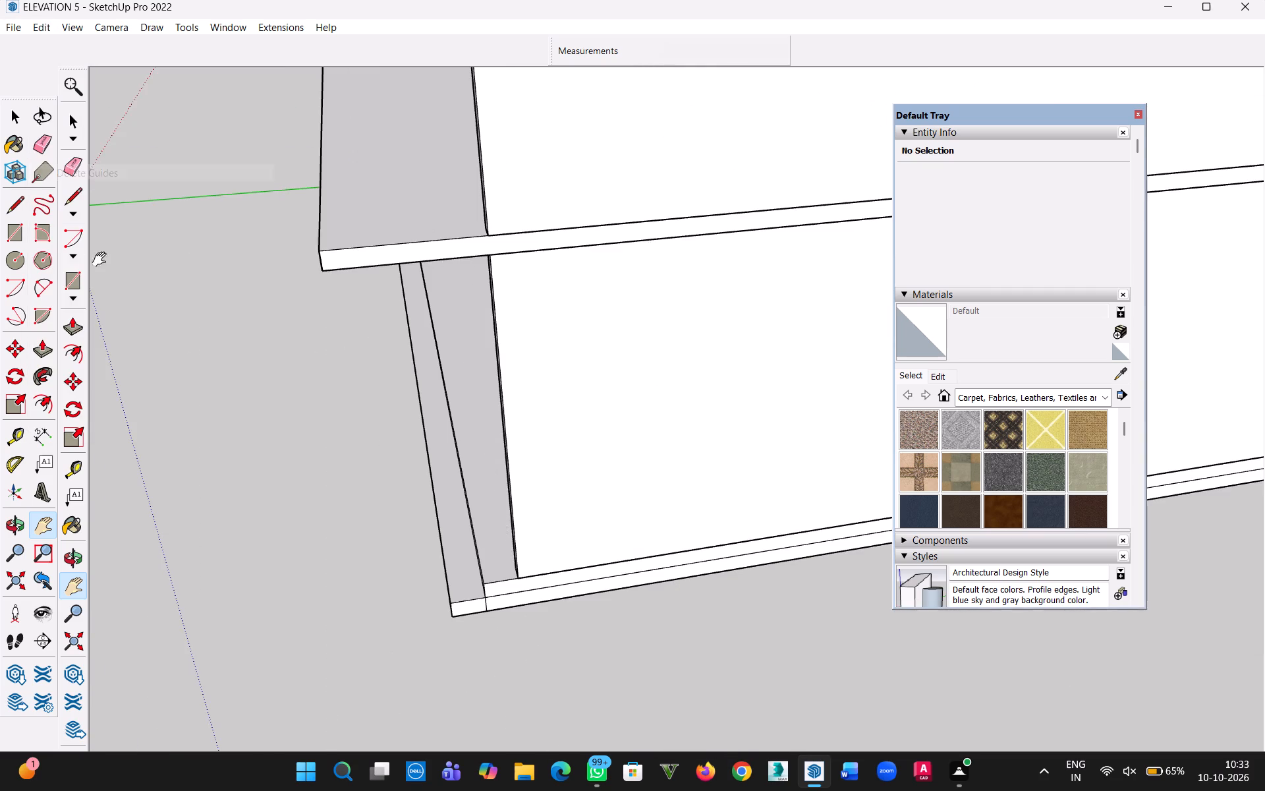
Place a horizontal guide line 2' below the upper front edge of the slab above the ground storey.
{"action": "middle_click_drag", "start_coordinate": [119, 265], "coordinate": [535, 270]}
{"action": "scroll", "coordinate": [433, 318], "scroll_direction": "down", "scroll_amount": 11}
{"action": "middle_click_drag", "start_coordinate": [353, 391], "coordinate": [554, 356]}
{"action": "scroll", "coordinate": [412, 419], "scroll_direction": "up", "scroll_amount": 4}
{"action": "key", "text": "t"}
{"action": "left_click", "coordinate": [432, 273]}
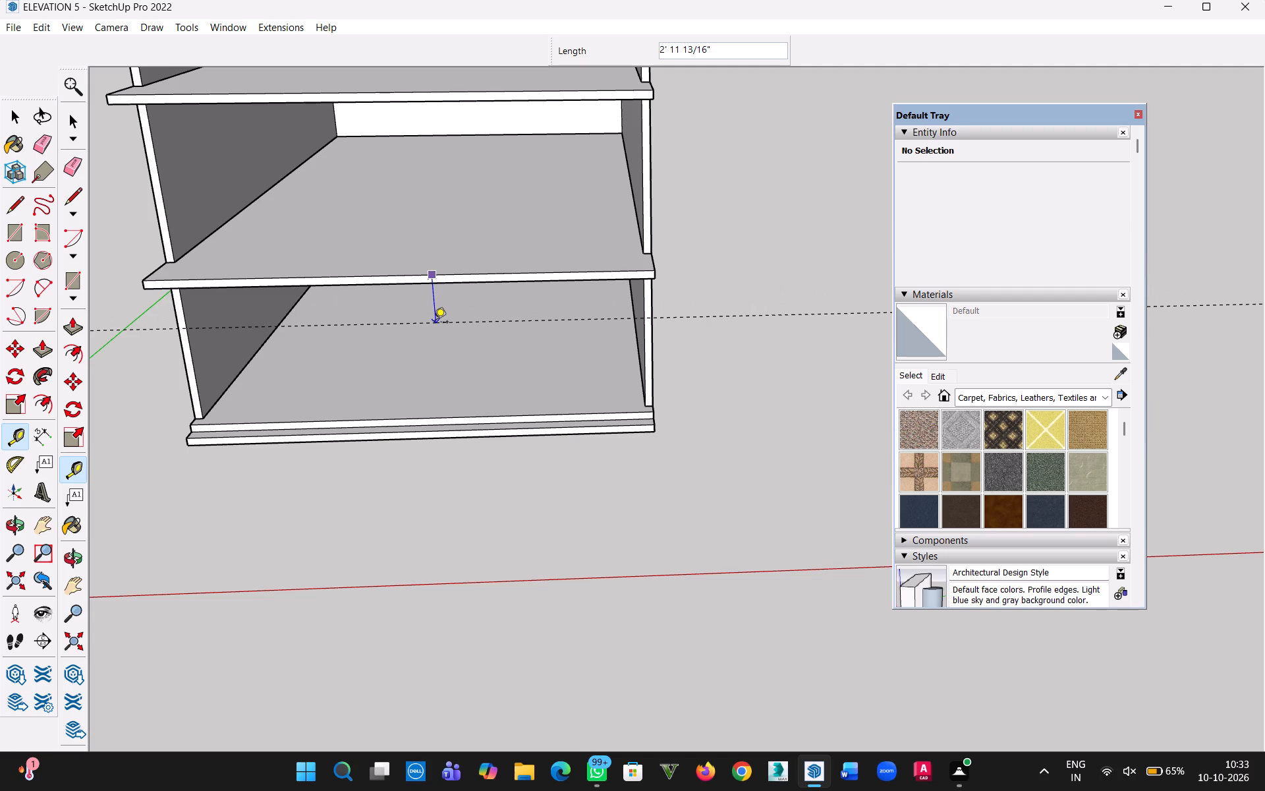
{"action": "key", "text": "2"}
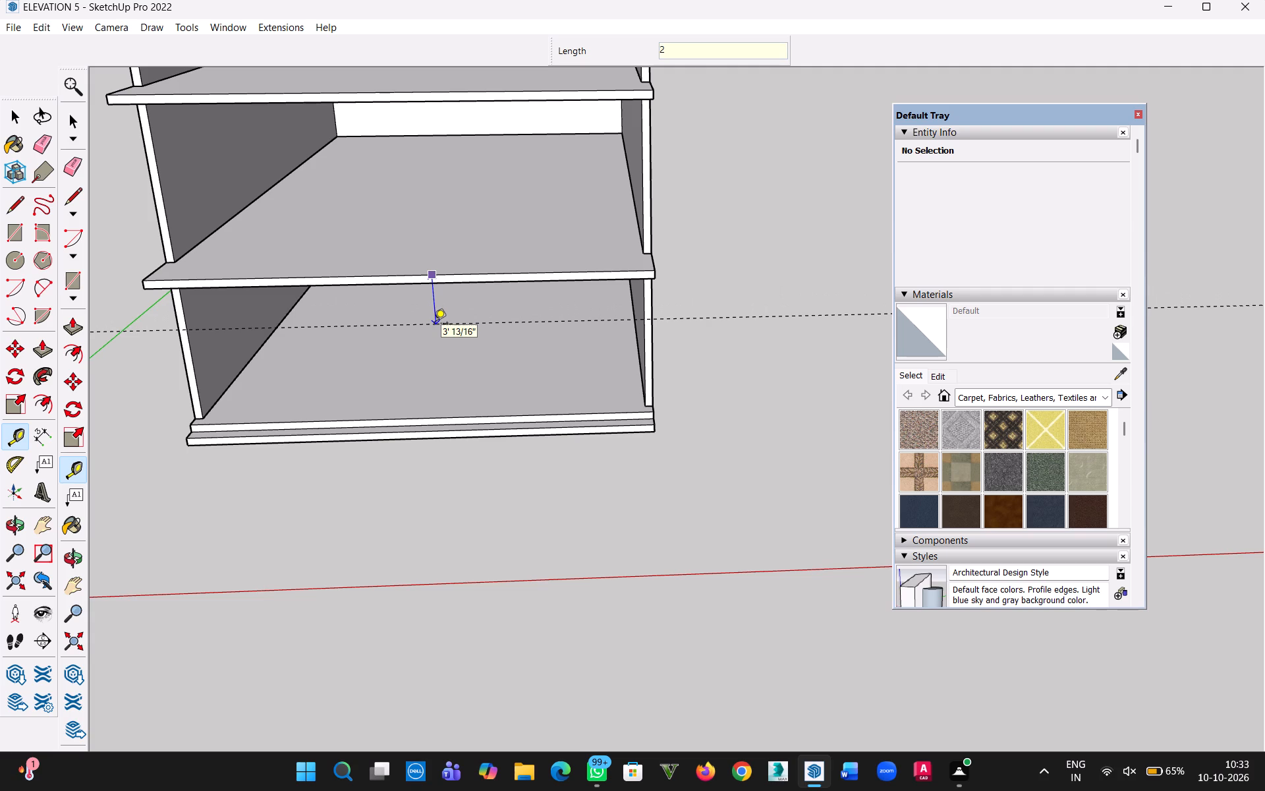
{"action": "key", "text": "apostrophe"}
{"action": "key", "text": "Return"}
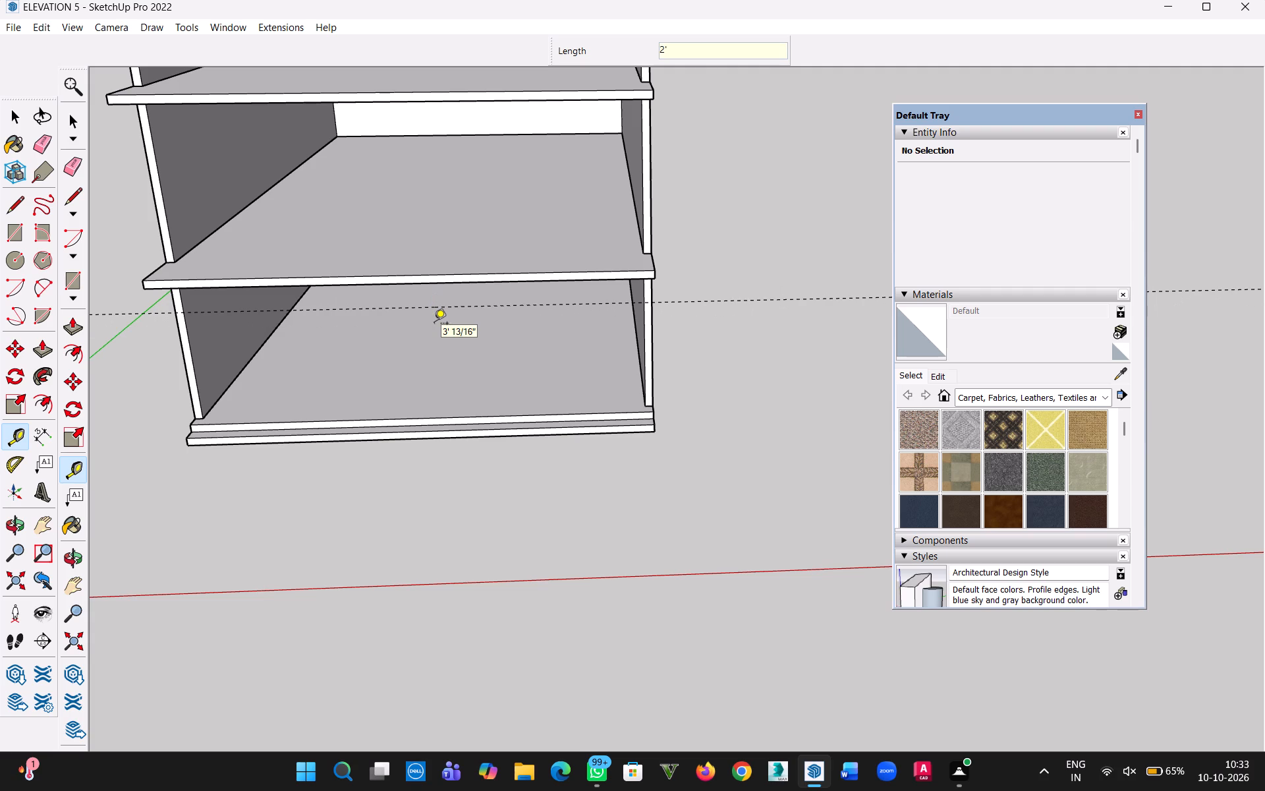
Place a vertical guide line 4' in front of the ground-storey side wall's front edge, through the projecting slab's front corner.
{"action": "scroll", "coordinate": [653, 307], "scroll_direction": "up", "scroll_amount": 8}
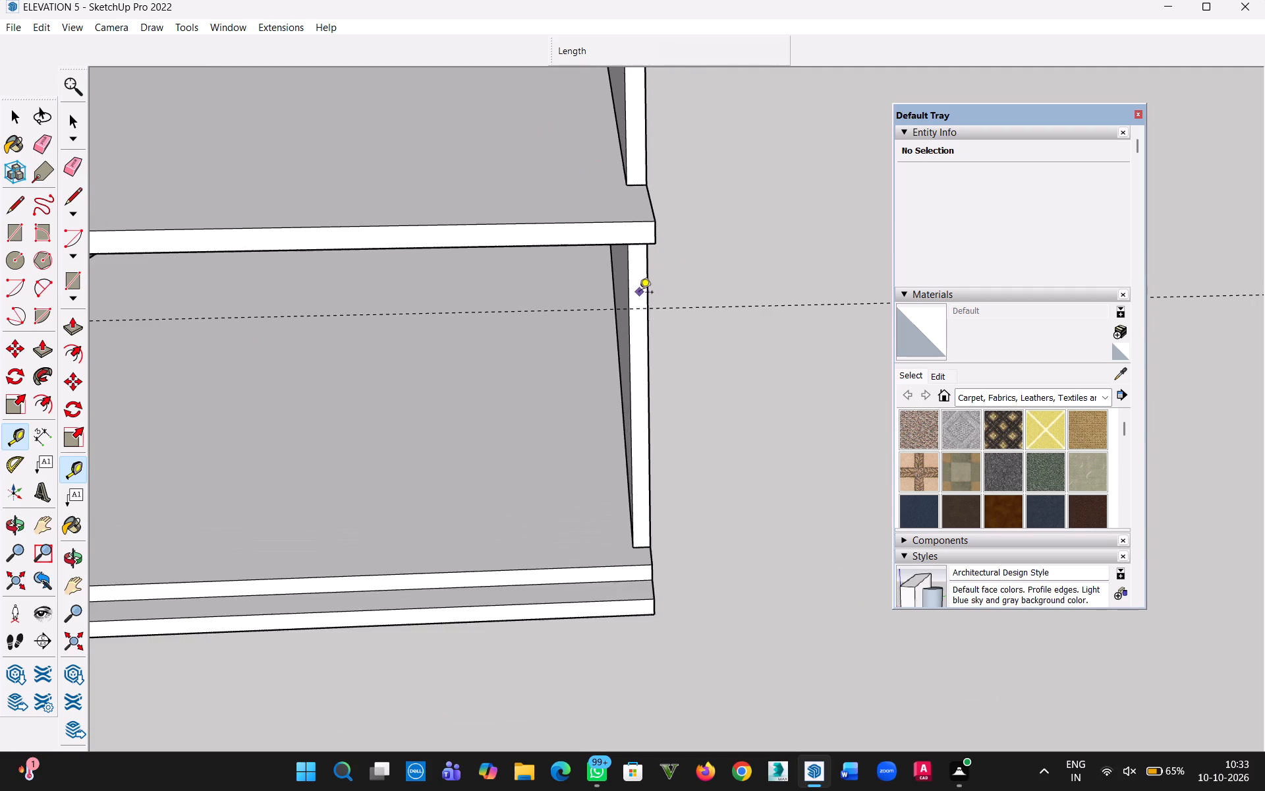
{"action": "scroll", "coordinate": [639, 293], "scroll_direction": "up", "scroll_amount": 4}
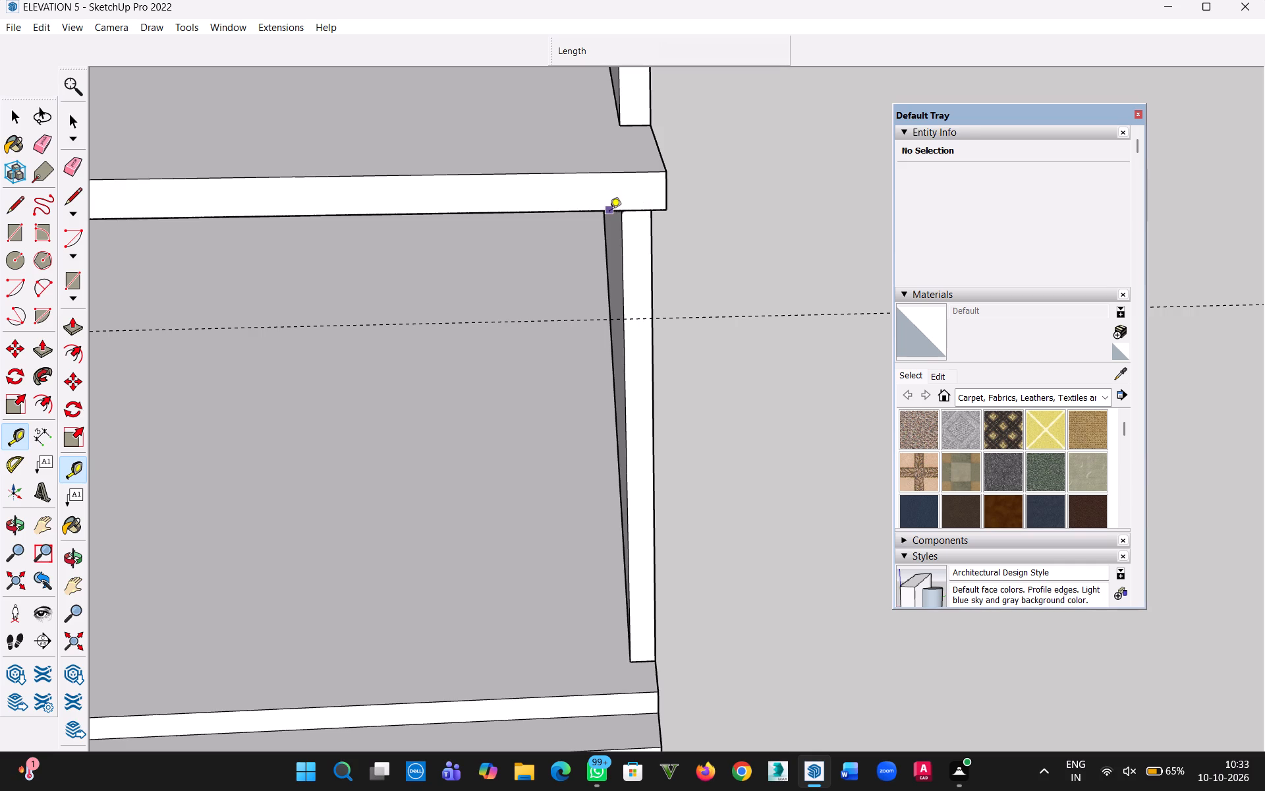
{"action": "left_click", "coordinate": [656, 287]}
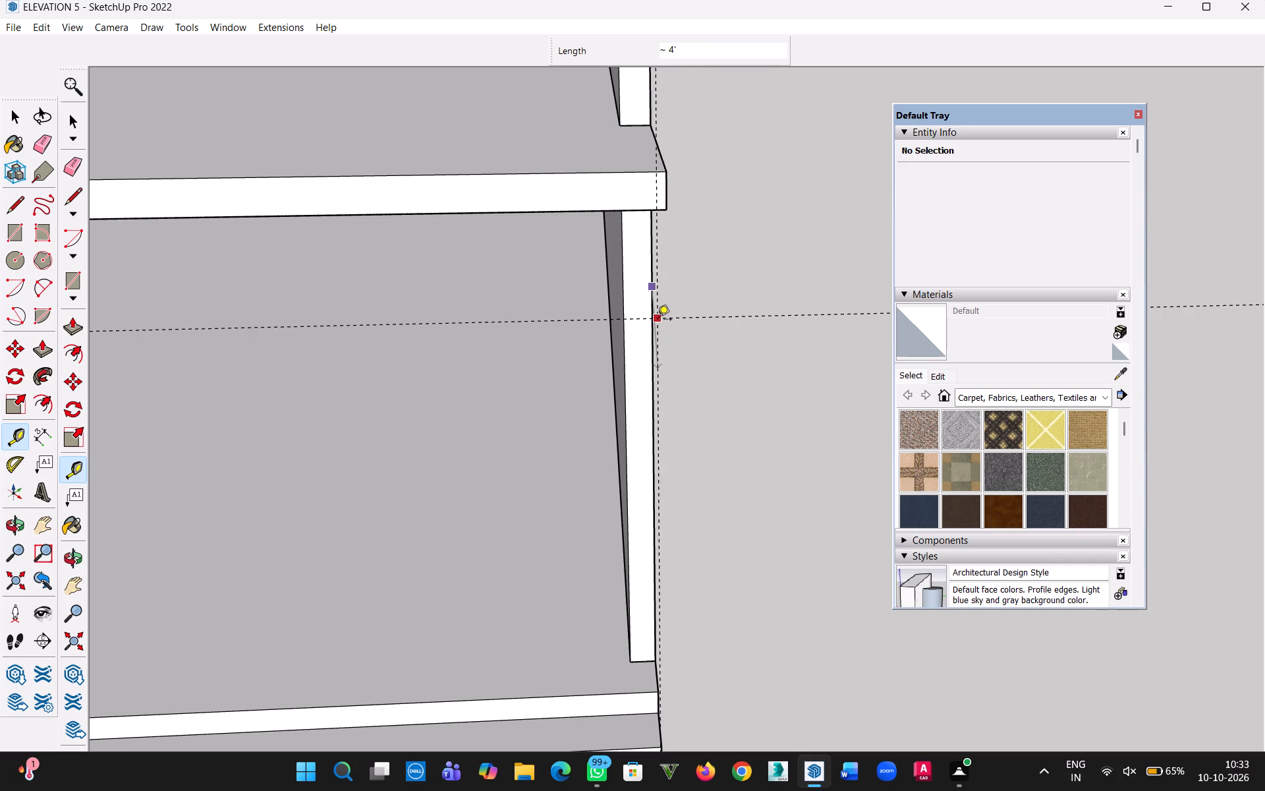
{"action": "left_click", "coordinate": [663, 205]}
Draw a 30' by 2' vertical rectangle from the guides' intersection to the slab's opposite upper front corner.
{"action": "middle_click_drag", "start_coordinate": [722, 312], "coordinate": [561, 343]}
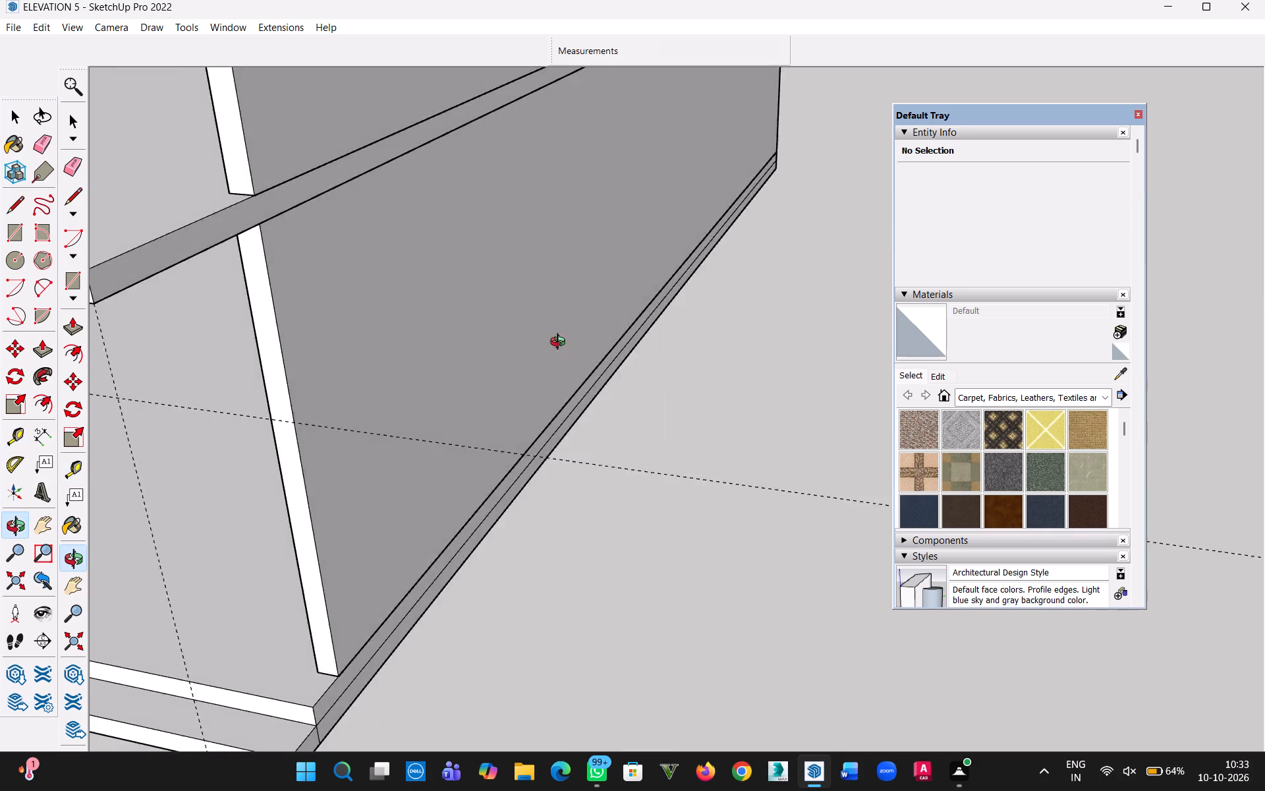
{"action": "middle_click_drag", "start_coordinate": [561, 343], "coordinate": [648, 369]}
{"action": "scroll", "coordinate": [525, 458], "scroll_direction": "down", "scroll_amount": 2}
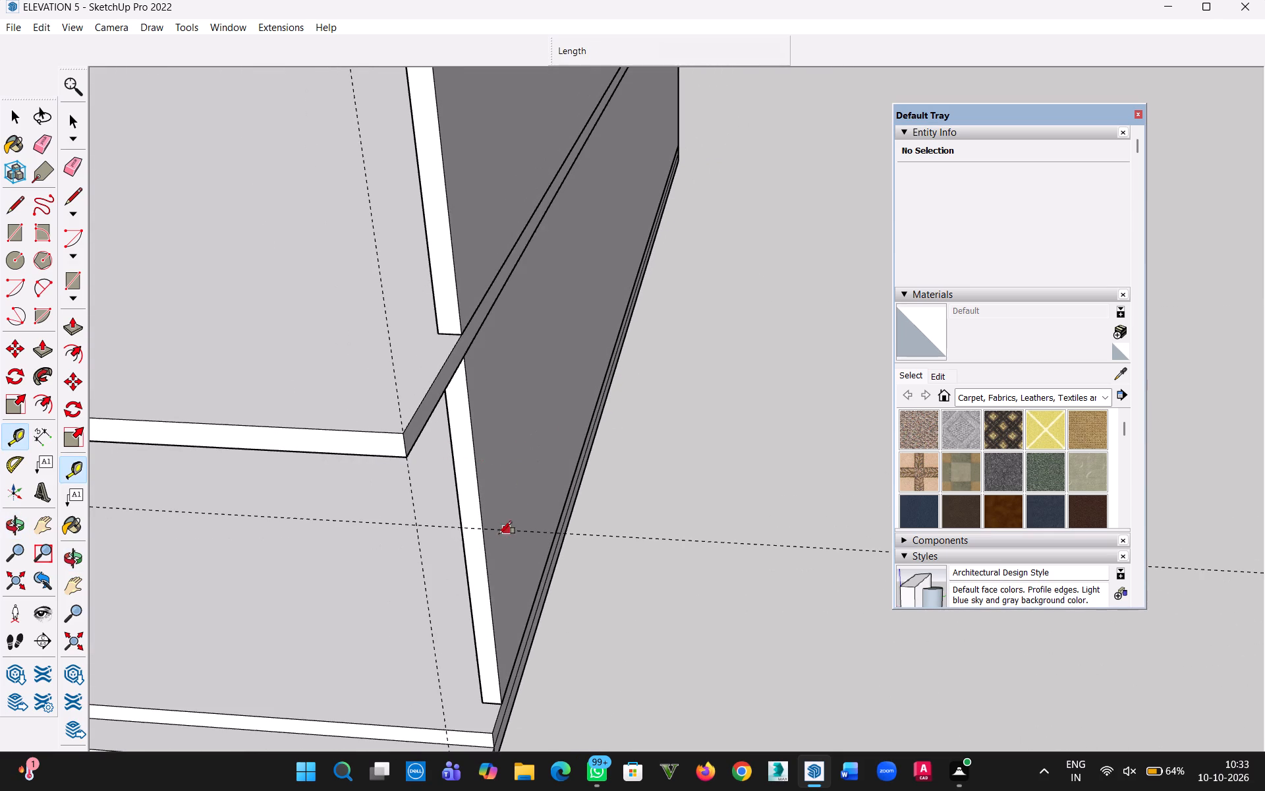
{"action": "key", "text": "r"}
{"action": "scroll", "coordinate": [709, 335], "scroll_direction": "down", "scroll_amount": 5}
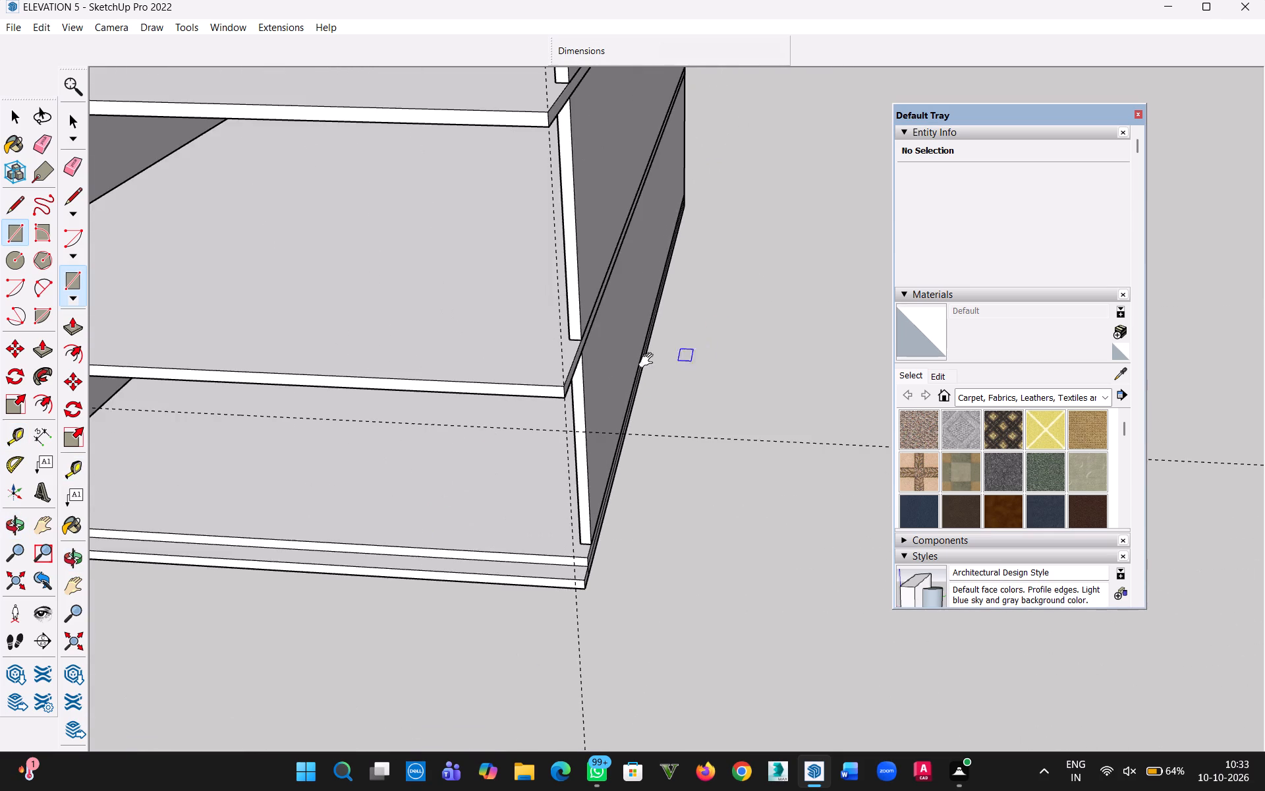
{"action": "key", "text": "h"}
{"action": "left_click_drag", "start_coordinate": [590, 362], "coordinate": [779, 336]}
{"action": "key", "text": "Escape"}
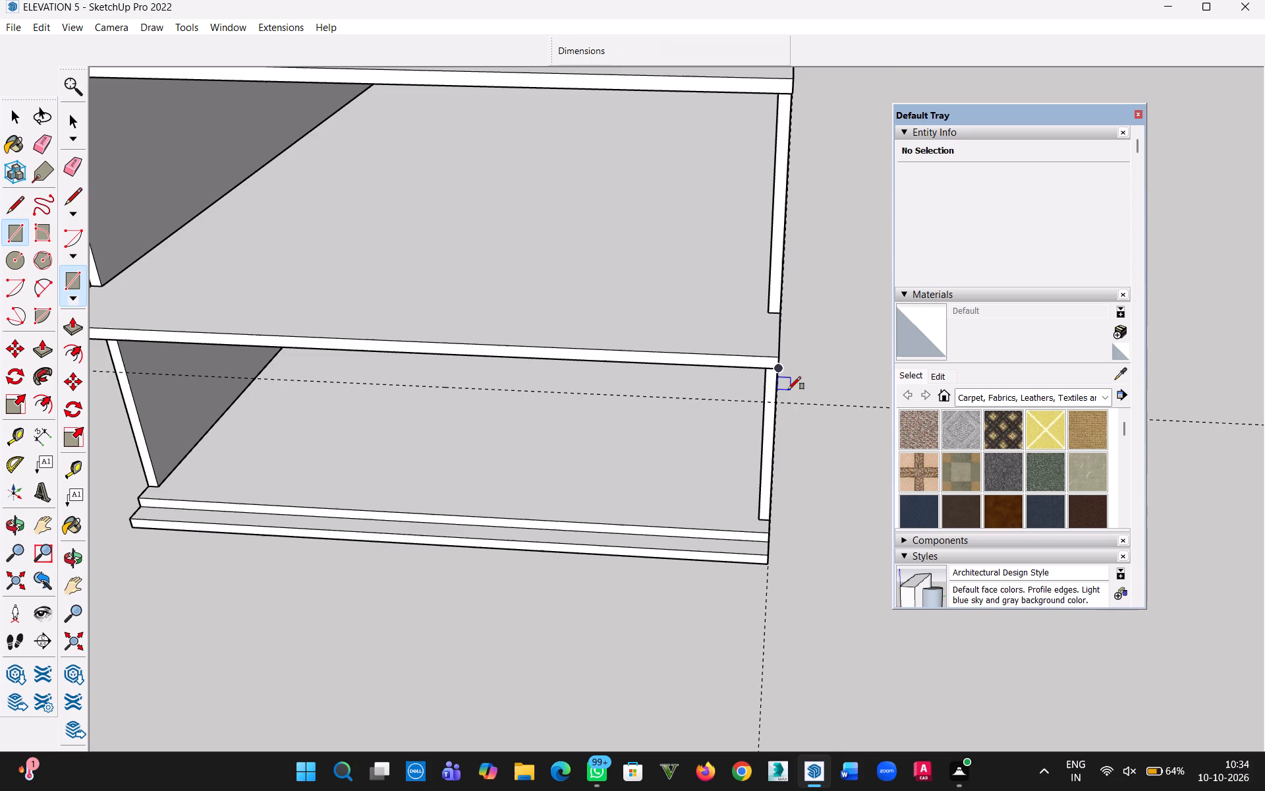
{"action": "middle_click_drag", "start_coordinate": [798, 392], "coordinate": [702, 446]}
{"action": "scroll", "coordinate": [700, 471], "scroll_direction": "up", "scroll_amount": 5}
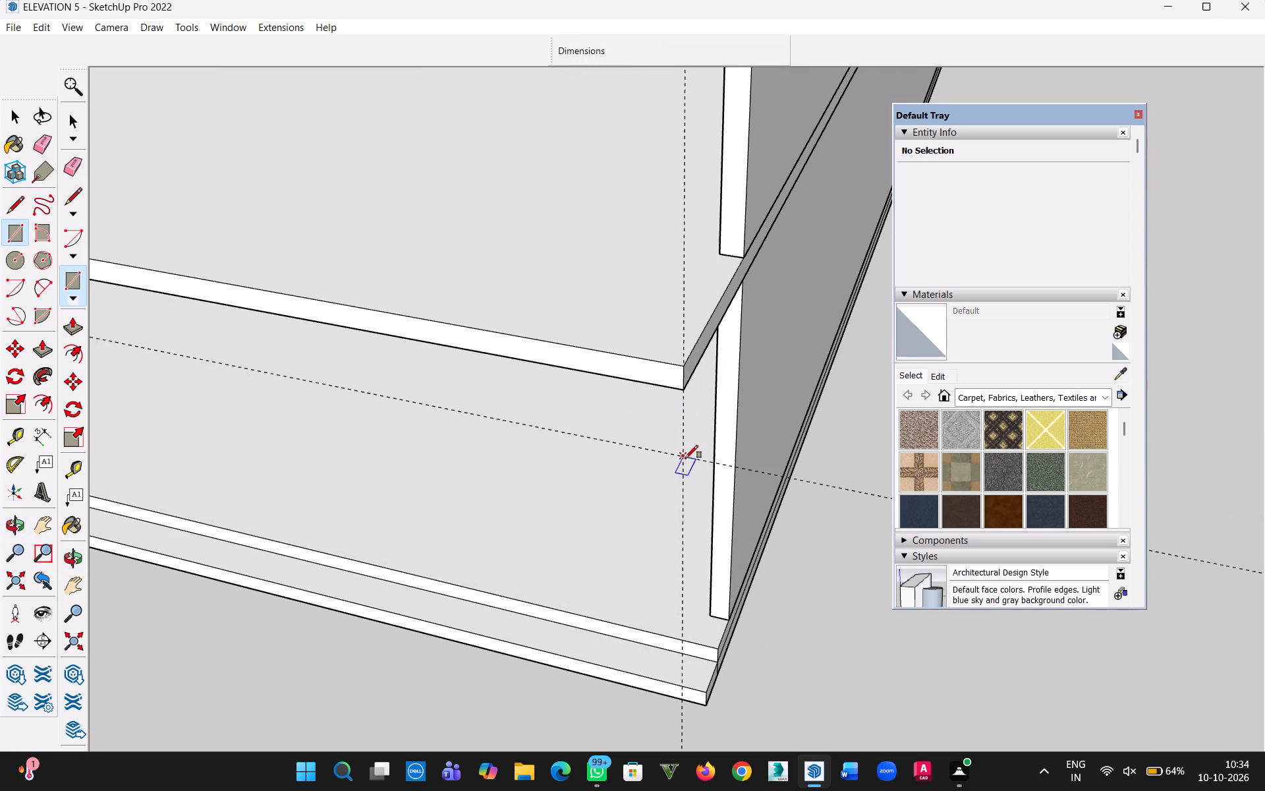
{"action": "left_click", "coordinate": [683, 457]}
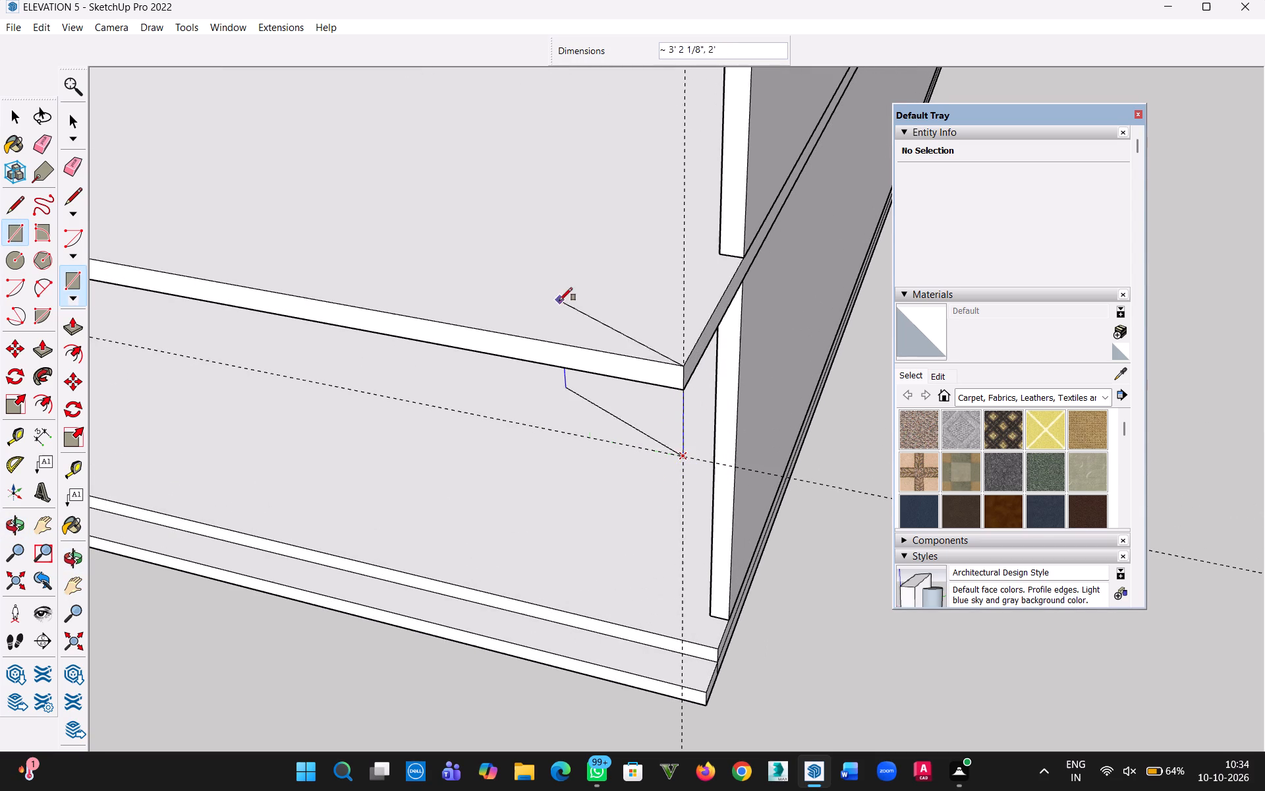
{"action": "key", "text": "h"}
{"action": "left_click_drag", "start_coordinate": [460, 361], "coordinate": [851, 434]}
{"action": "left_click_drag", "start_coordinate": [333, 389], "coordinate": [673, 463]}
{"action": "key", "text": "Escape"}
{"action": "left_click", "coordinate": [543, 364]}
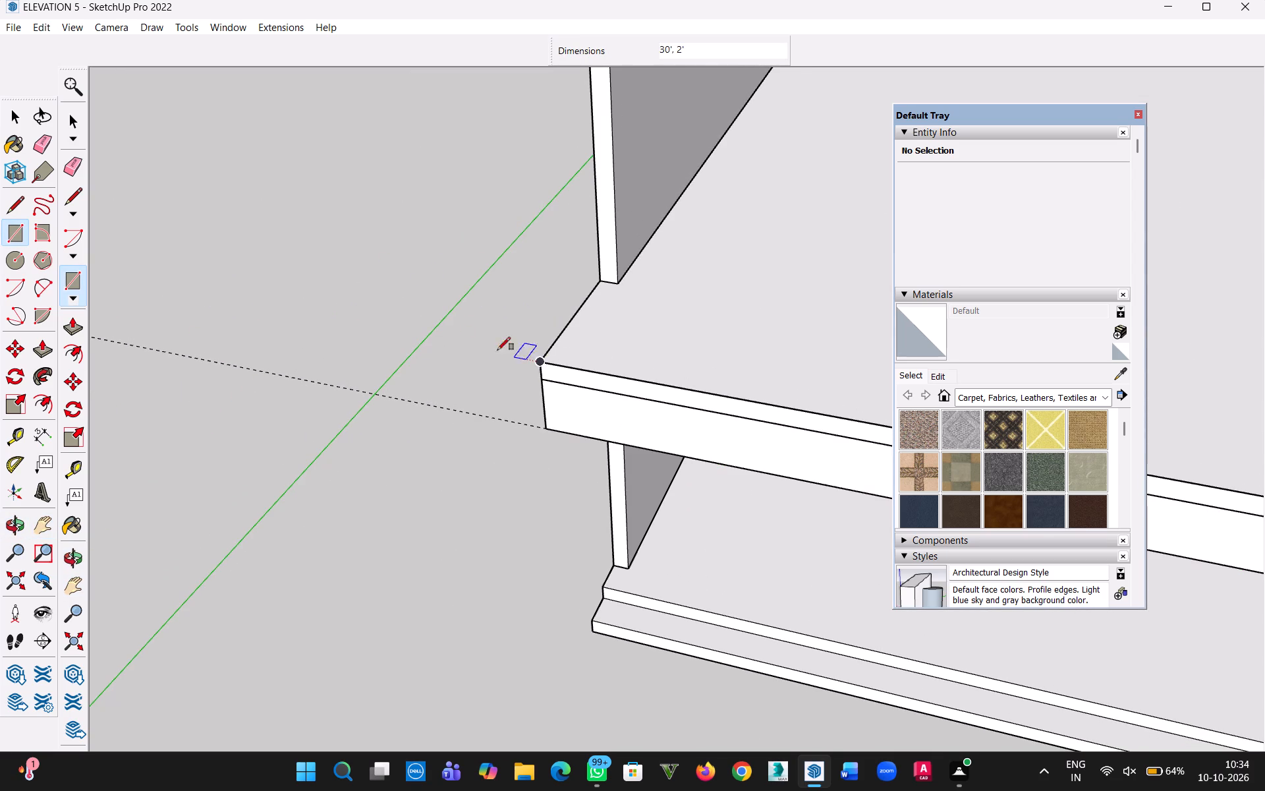
Extrude the front band's face 4" forward with Push/Pull.
{"action": "left_click", "coordinate": [15, 121]}
{"action": "scroll", "coordinate": [339, 428], "scroll_direction": "down", "scroll_amount": 11}
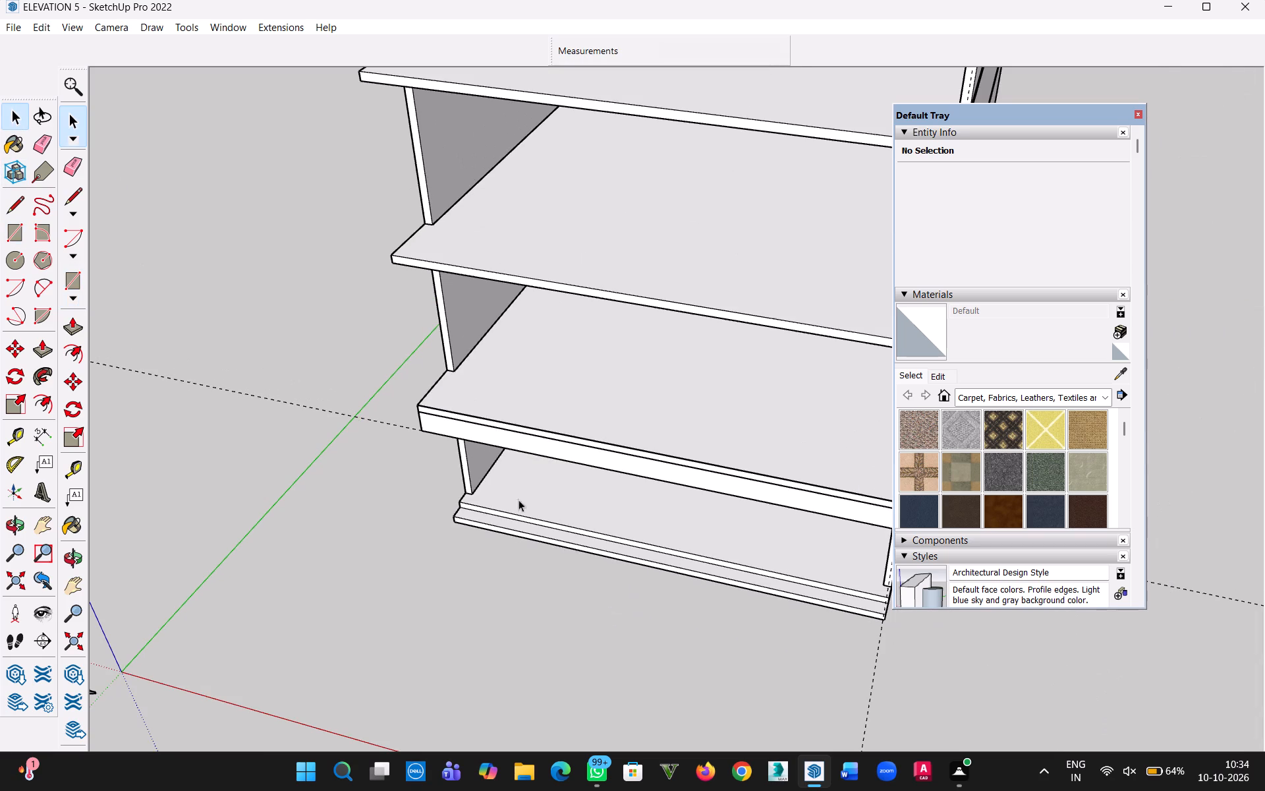
{"action": "key", "text": "h"}
{"action": "left_click_drag", "start_coordinate": [533, 600], "coordinate": [287, 498]}
{"action": "middle_click_drag", "start_coordinate": [289, 506], "coordinate": [575, 305]}
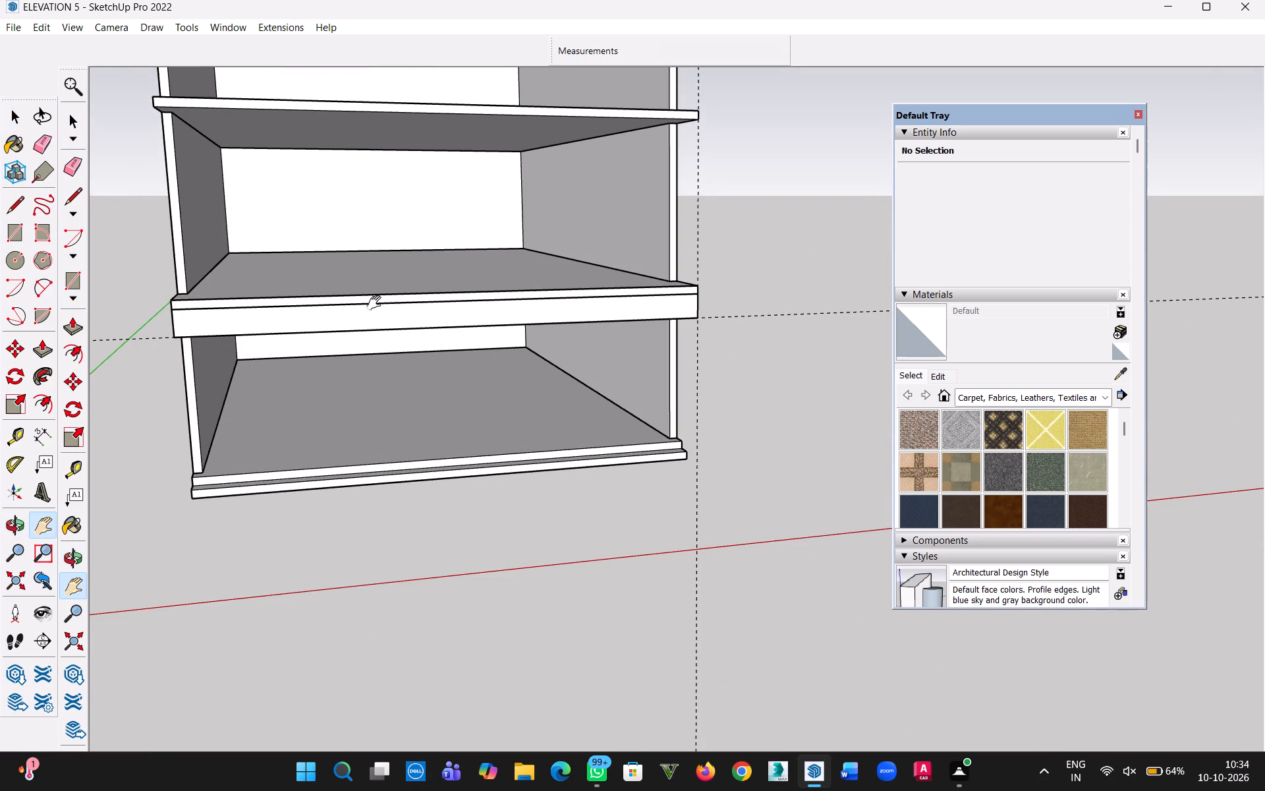
{"action": "left_click", "coordinate": [11, 113]}
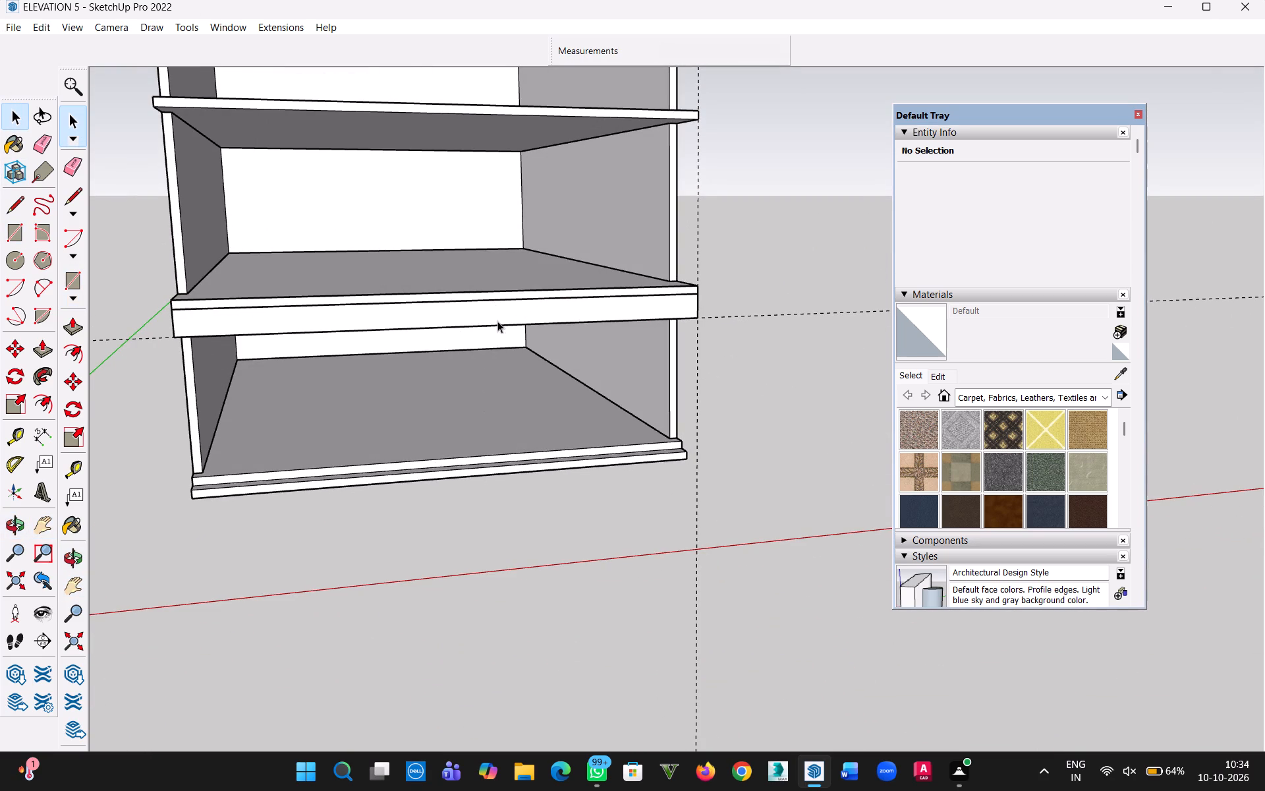
{"action": "key", "text": "p"}
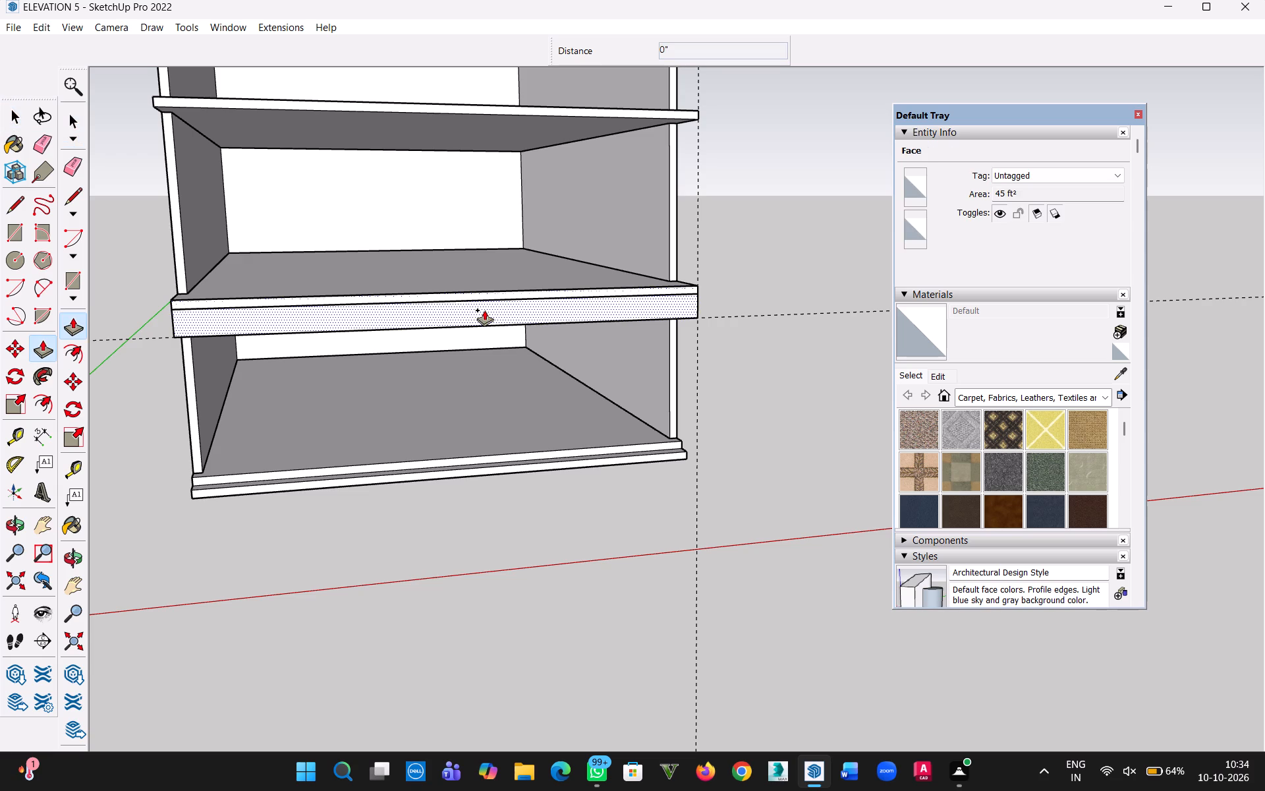
{"action": "left_click", "coordinate": [484, 310]}
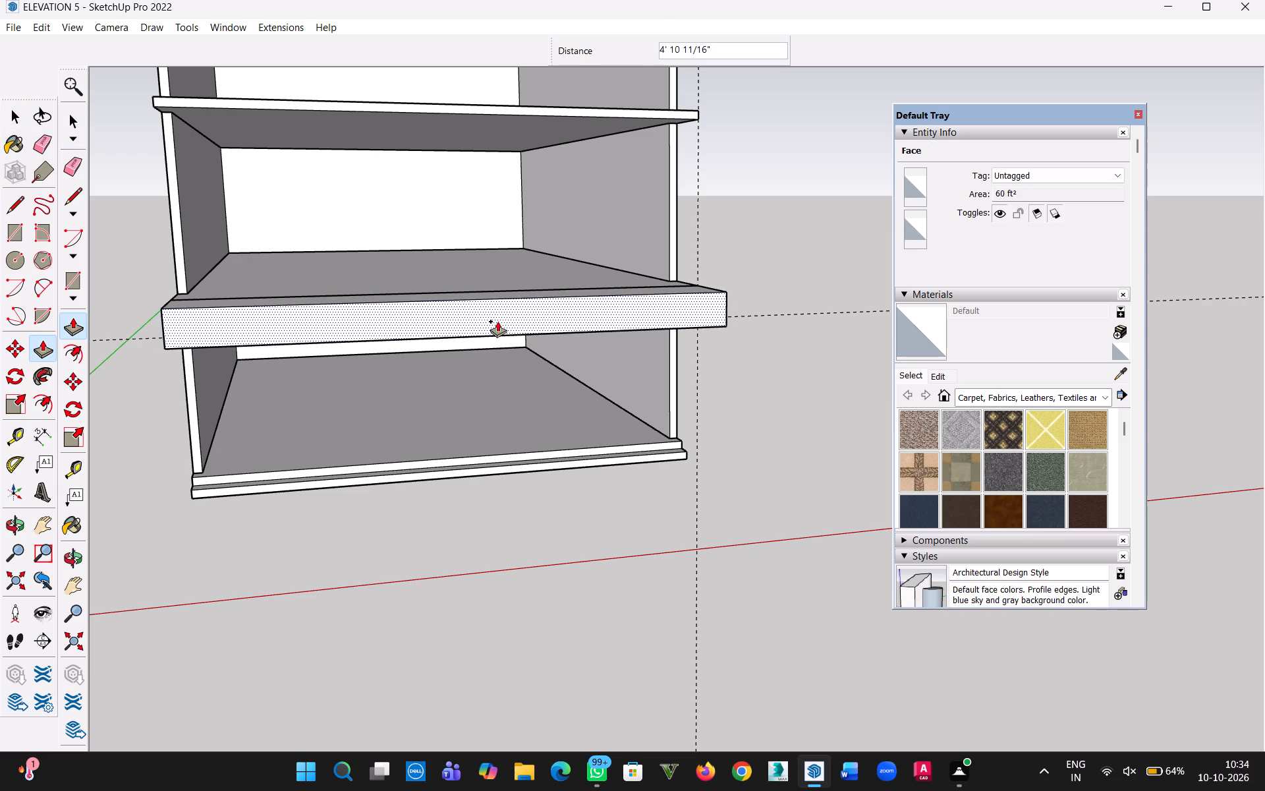
{"action": "key", "text": "3"}
{"action": "key", "text": "BackSpace"}
{"action": "key", "text": "BackSpace"}
{"action": "key", "text": "4"}
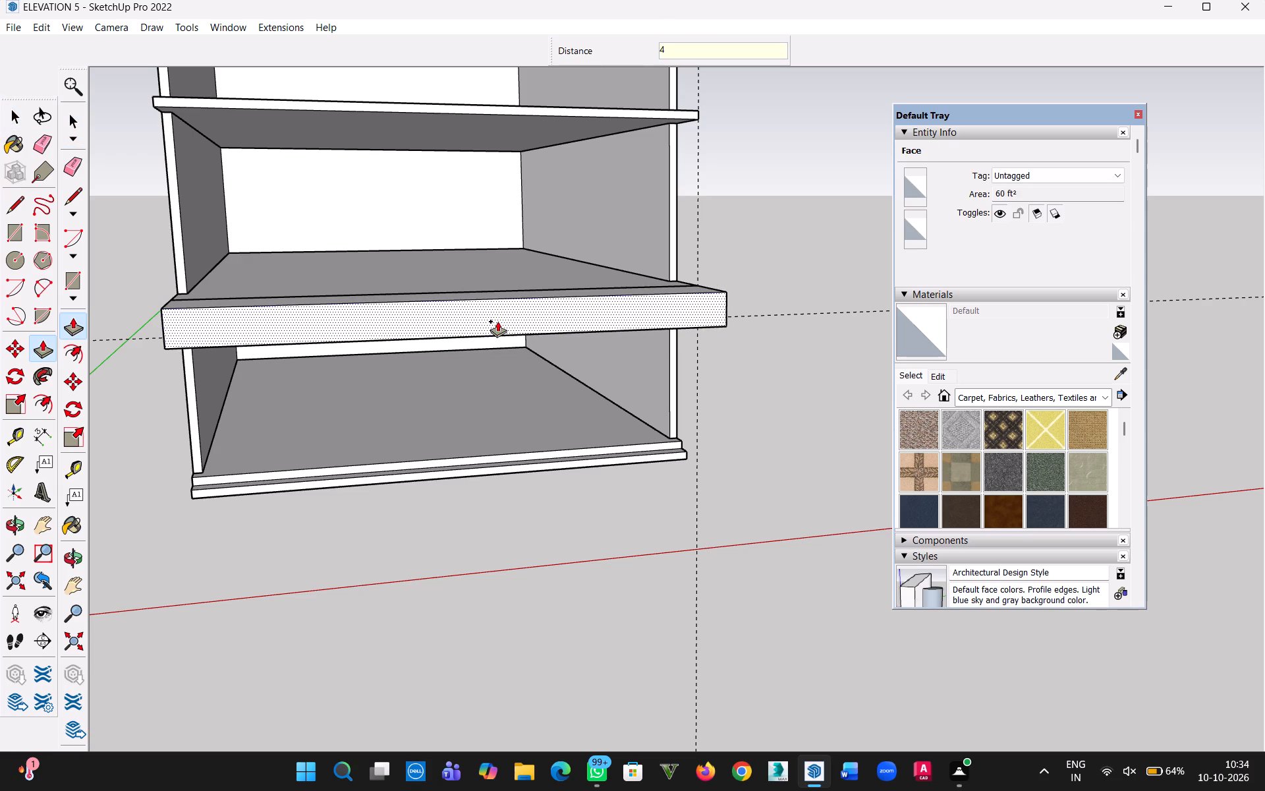
{"action": "key", "text": "shift+quotedbl"}
{"action": "key", "text": "Return"}
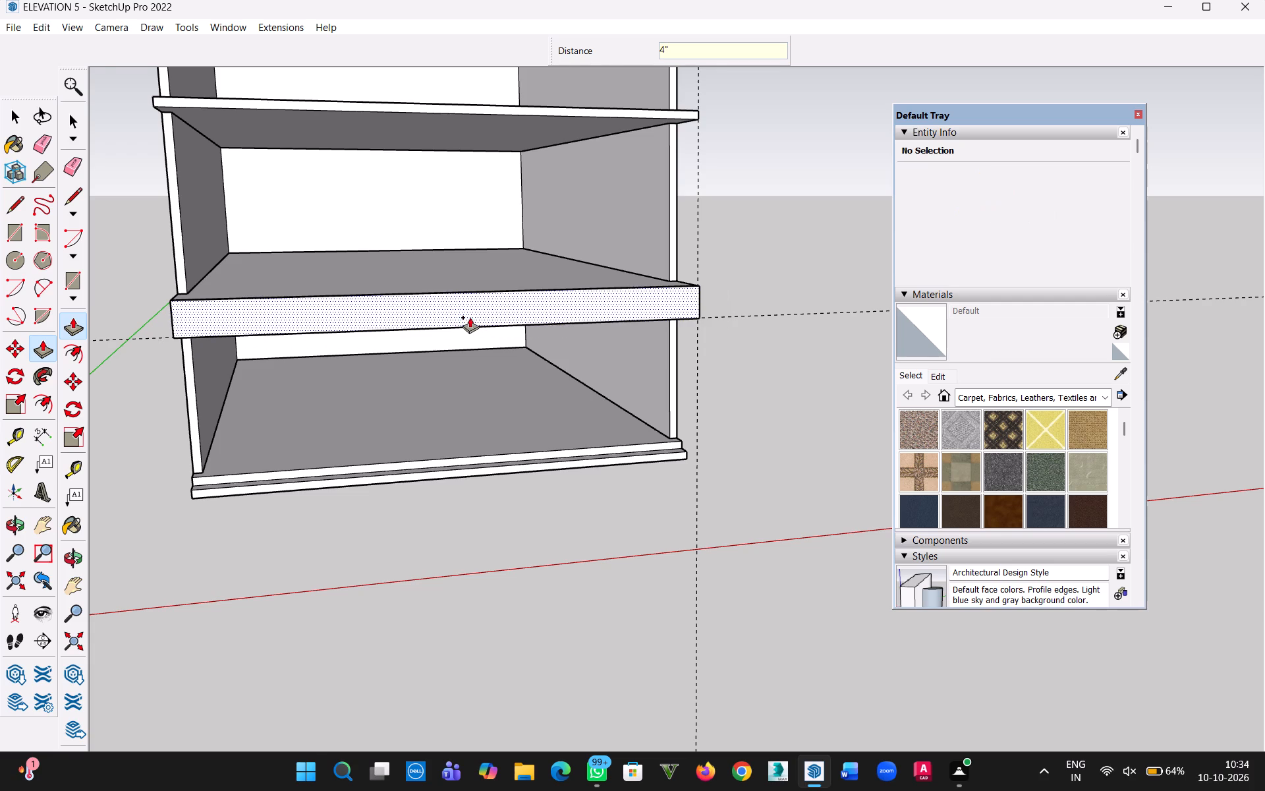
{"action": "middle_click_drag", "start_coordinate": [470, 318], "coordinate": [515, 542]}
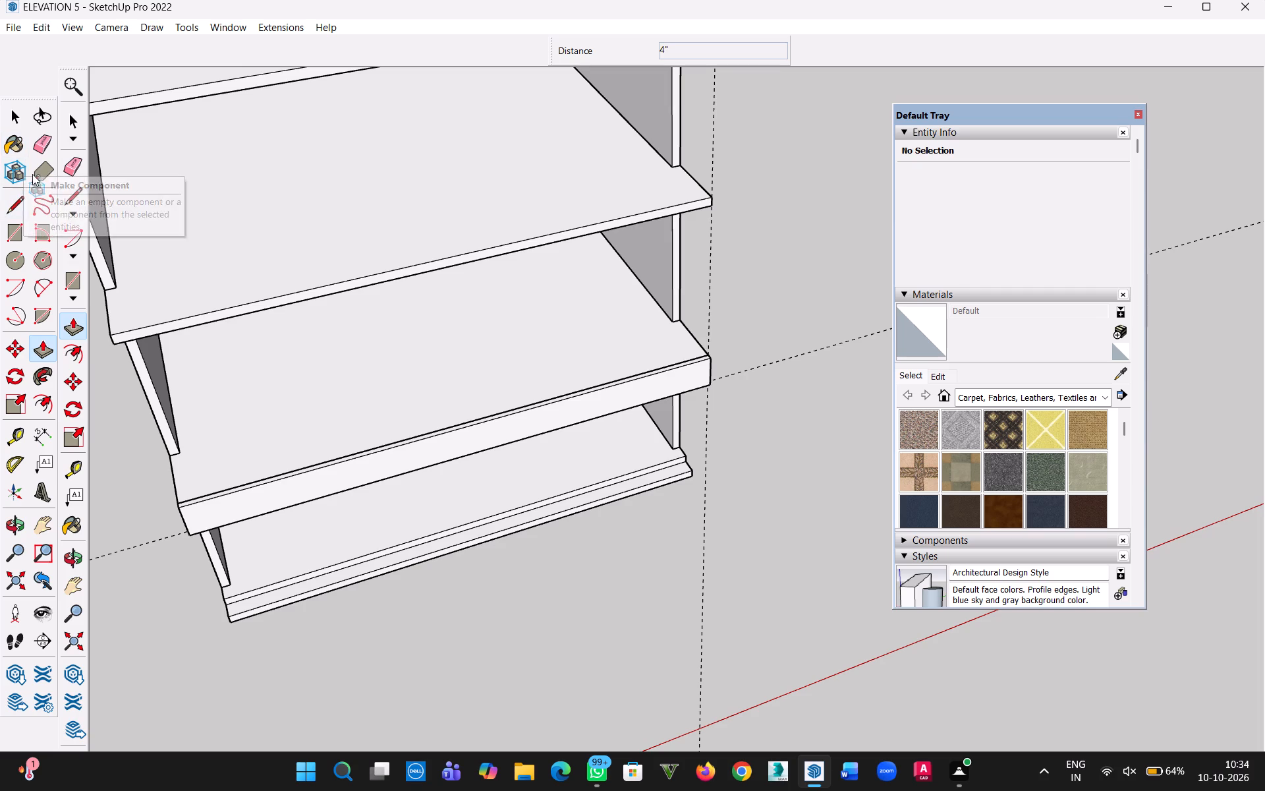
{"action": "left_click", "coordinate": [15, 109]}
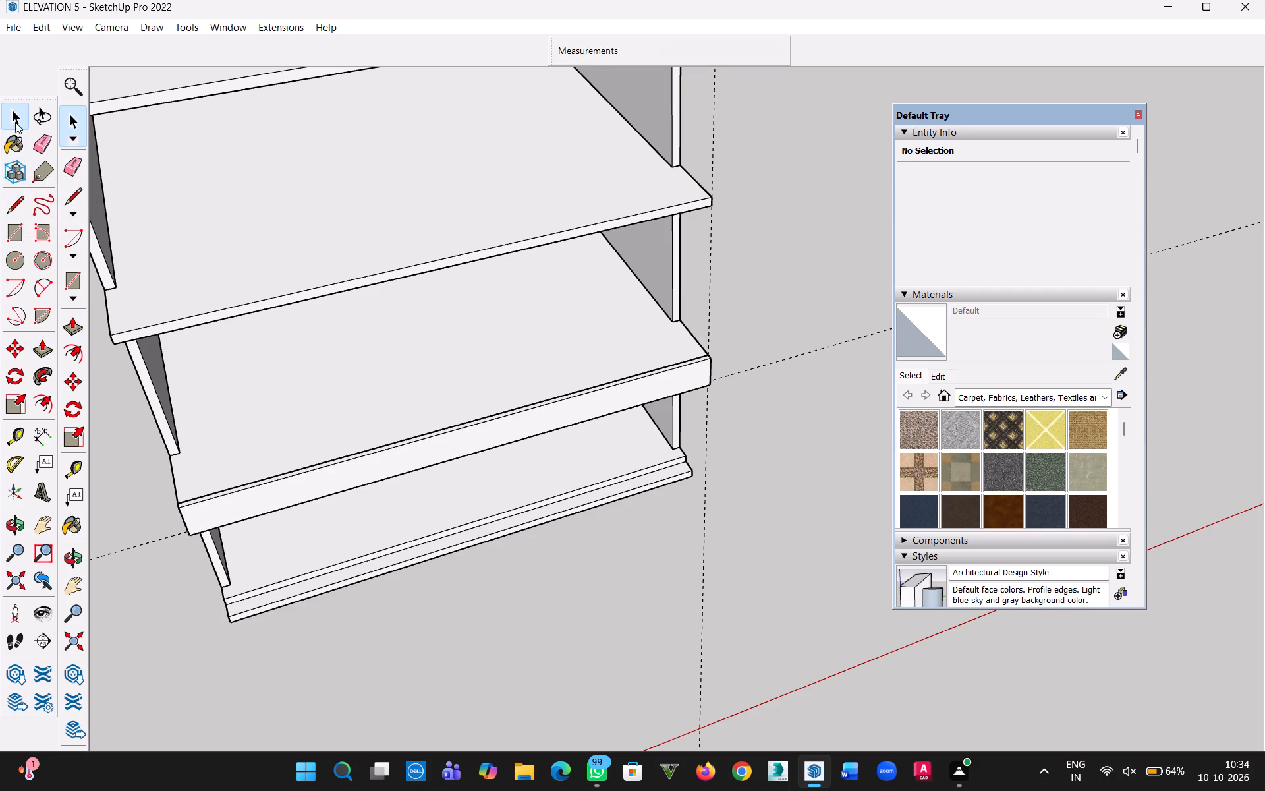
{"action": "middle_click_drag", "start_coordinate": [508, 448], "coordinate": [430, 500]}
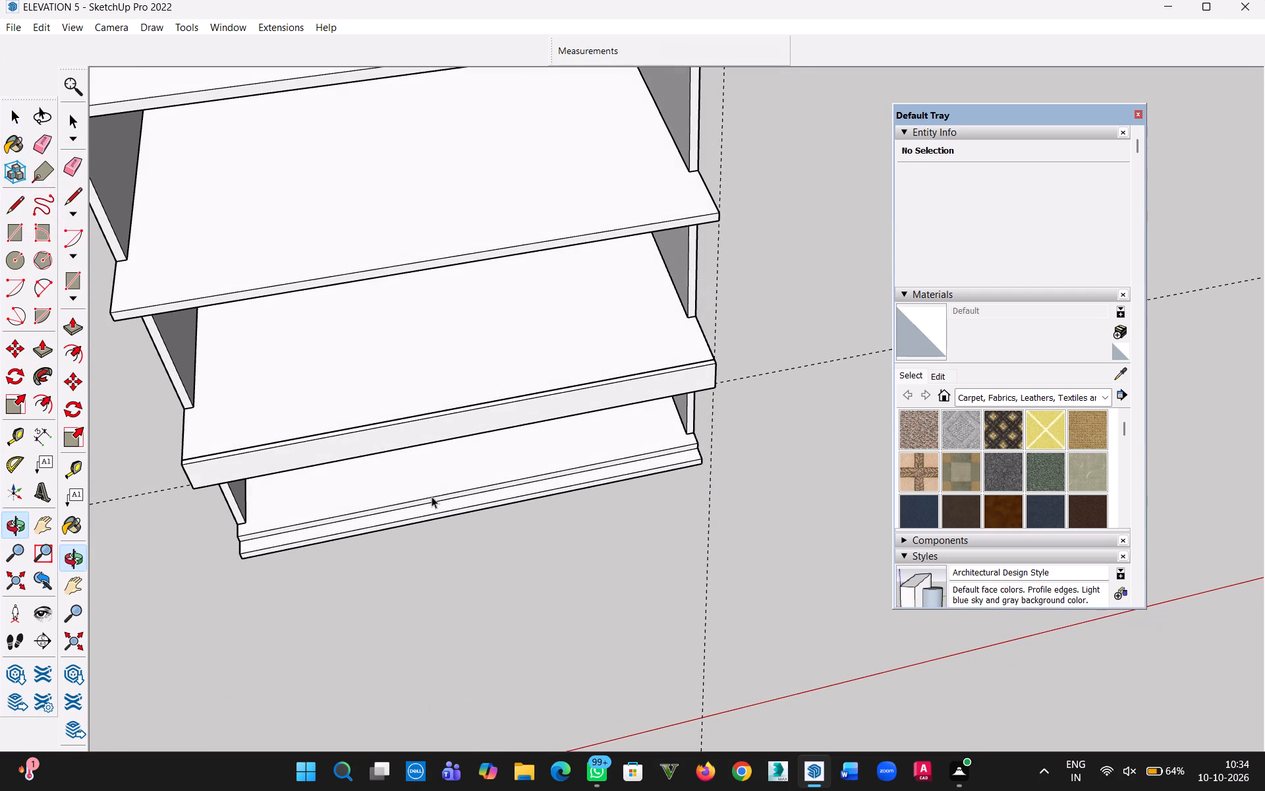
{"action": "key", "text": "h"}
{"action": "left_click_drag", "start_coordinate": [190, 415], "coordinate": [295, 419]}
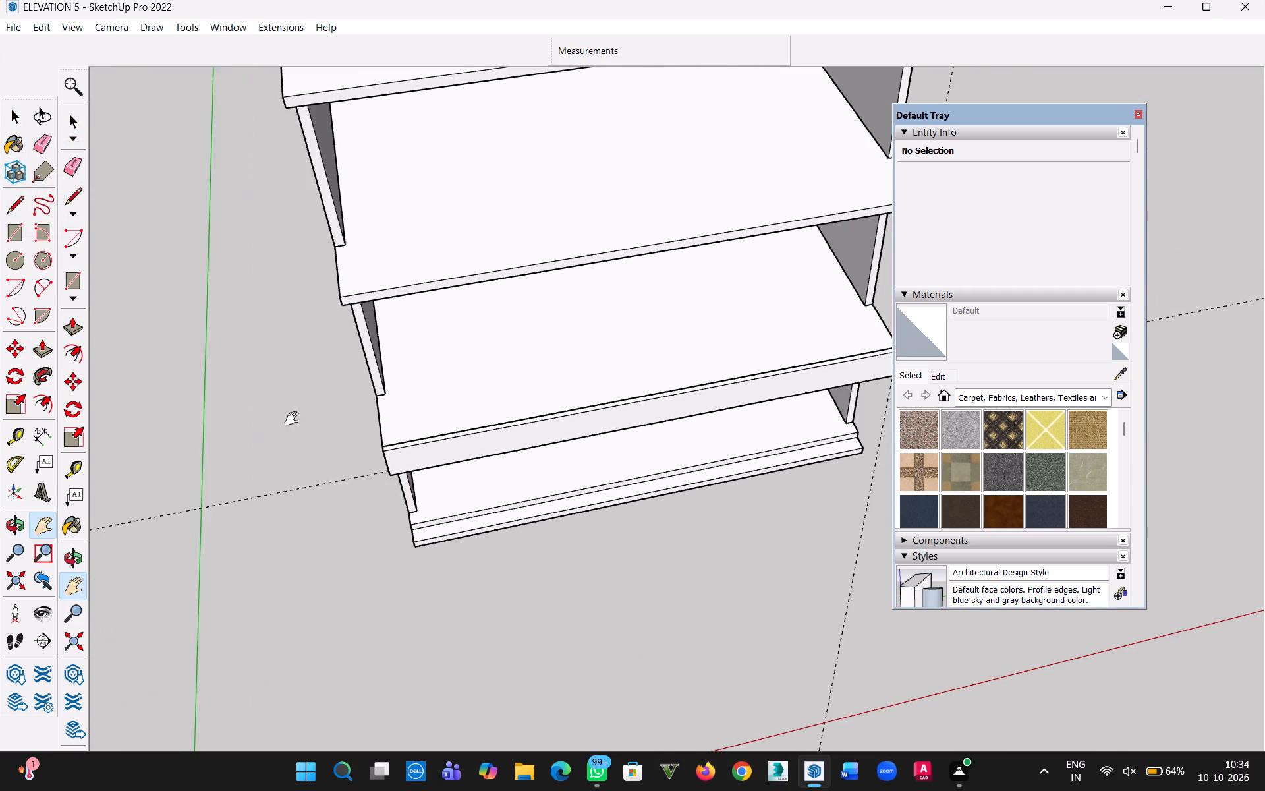
Examine the extruded front band and the adjoining slabs from above, below and the front.
{"action": "left_click_drag", "start_coordinate": [295, 419], "coordinate": [235, 426]}
{"action": "middle_click_drag", "start_coordinate": [249, 435], "coordinate": [223, 390]}
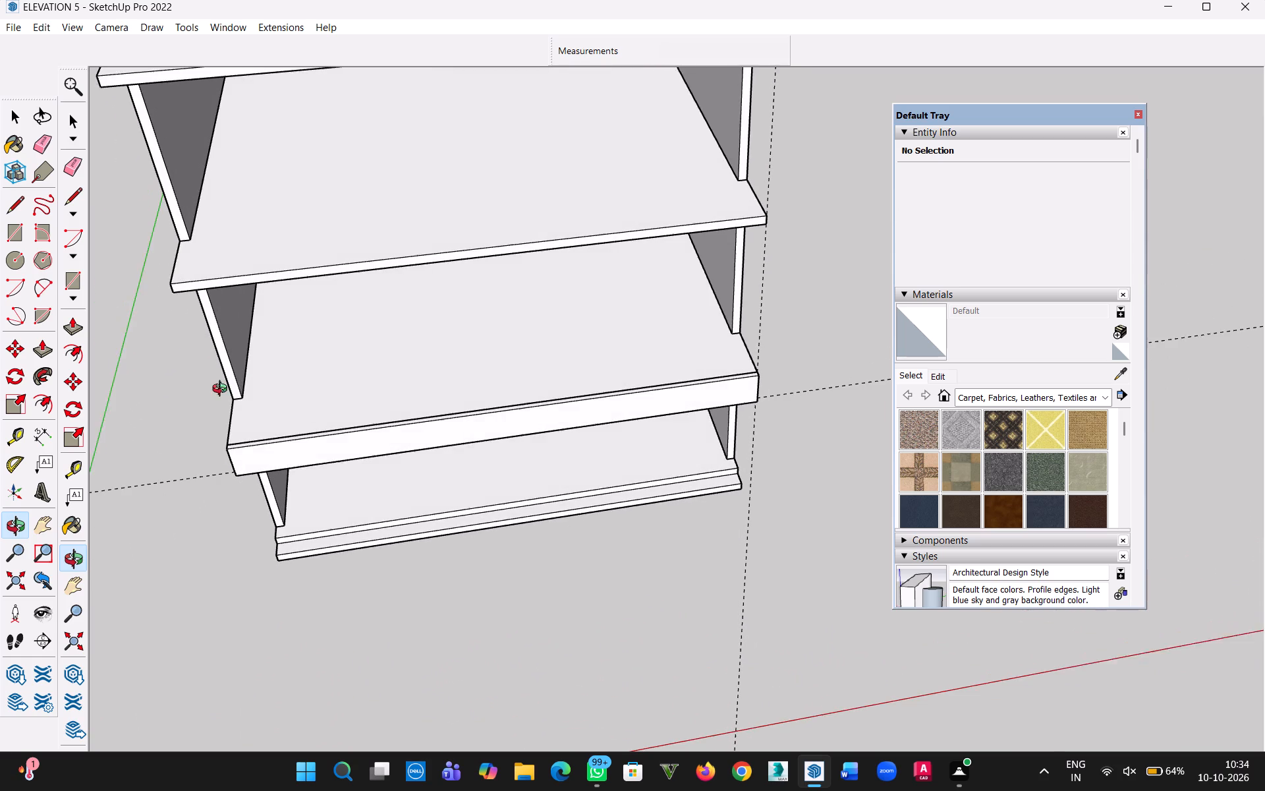
{"action": "middle_click_drag", "start_coordinate": [223, 390], "coordinate": [220, 390]}
{"action": "scroll", "coordinate": [588, 479], "scroll_direction": "up", "scroll_amount": 3}
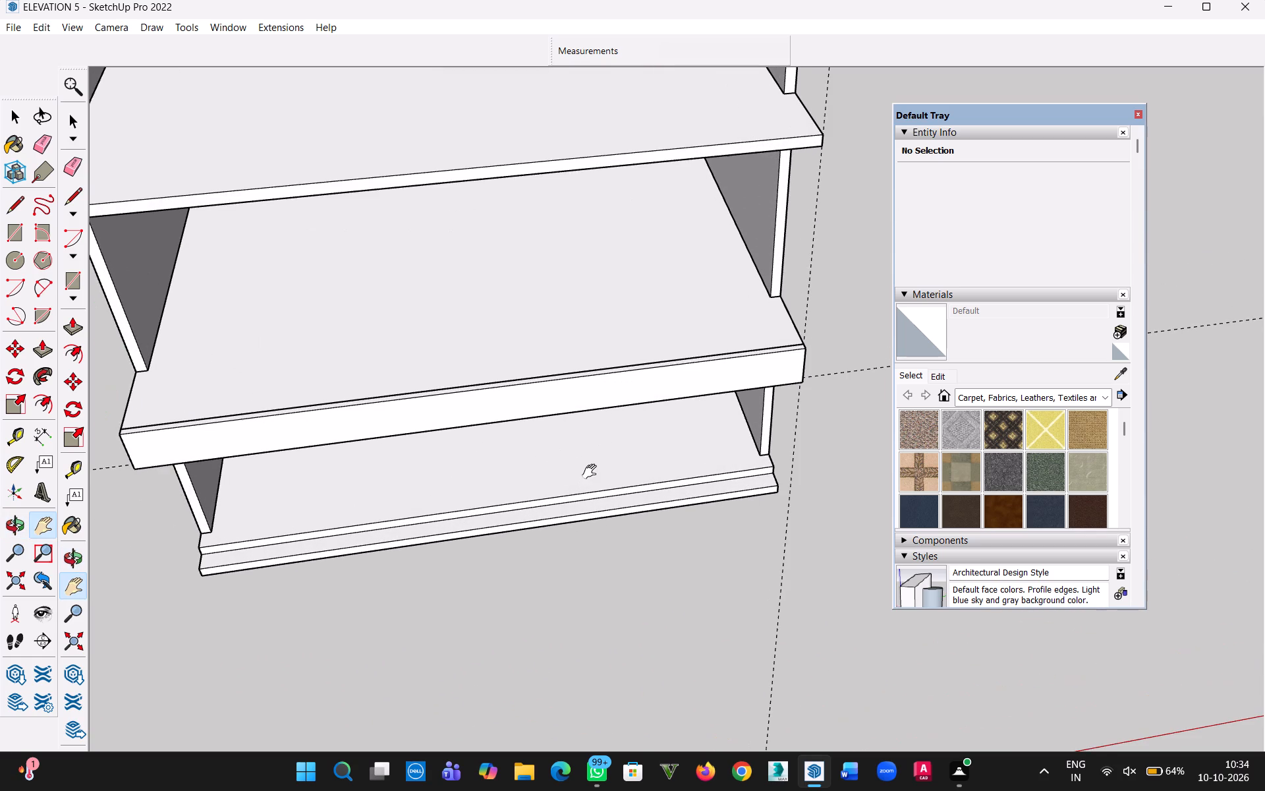
{"action": "scroll", "coordinate": [576, 474], "scroll_direction": "down", "scroll_amount": 1}
{"action": "scroll", "coordinate": [510, 449], "scroll_direction": "down", "scroll_amount": 2}
{"action": "middle_click_drag", "start_coordinate": [506, 459], "coordinate": [615, 3]}
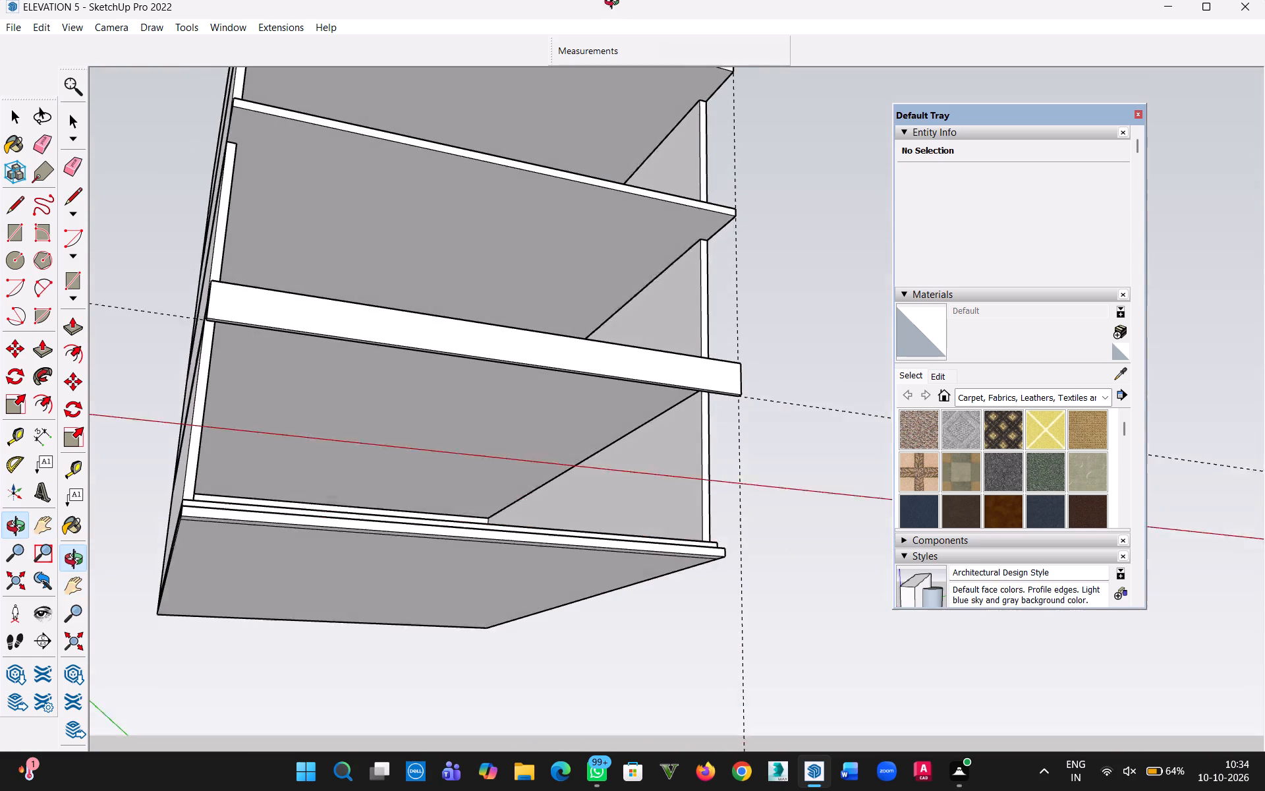
{"action": "middle_click_drag", "start_coordinate": [615, 3], "coordinate": [615, 0]}
{"action": "middle_click", "coordinate": [615, 0]}
{"action": "middle_click", "coordinate": [615, 0]}
{"action": "middle_click_drag", "start_coordinate": [621, 19], "coordinate": [621, 39]}
{"action": "middle_click_drag", "start_coordinate": [621, 71], "coordinate": [470, 359]}
{"action": "middle_click_drag", "start_coordinate": [535, 529], "coordinate": [492, 534]}
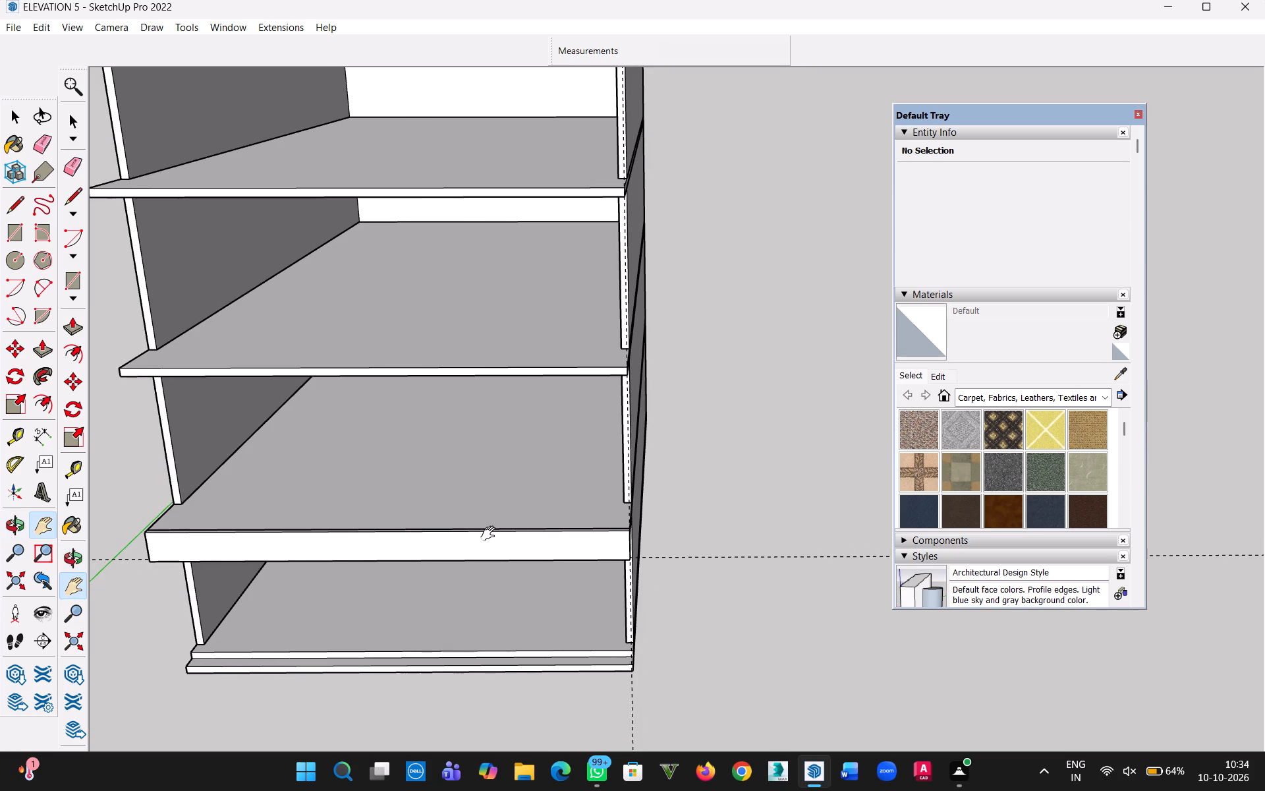
{"action": "middle_click_drag", "start_coordinate": [518, 591], "coordinate": [668, 566]}
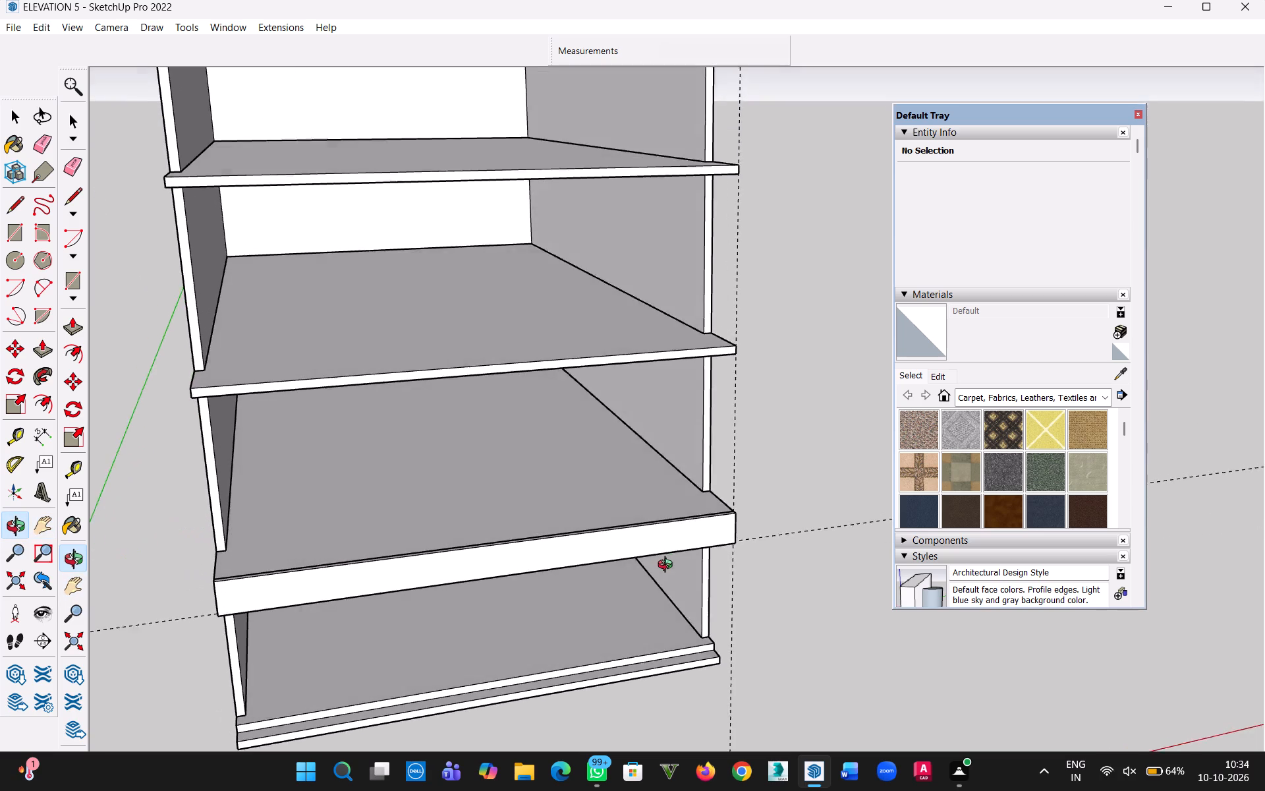
{"action": "middle_click_drag", "start_coordinate": [668, 566], "coordinate": [632, 596]}
{"action": "scroll", "coordinate": [564, 628], "scroll_direction": "up", "scroll_amount": 5}
{"action": "middle_click_drag", "start_coordinate": [588, 523], "coordinate": [607, 682]}
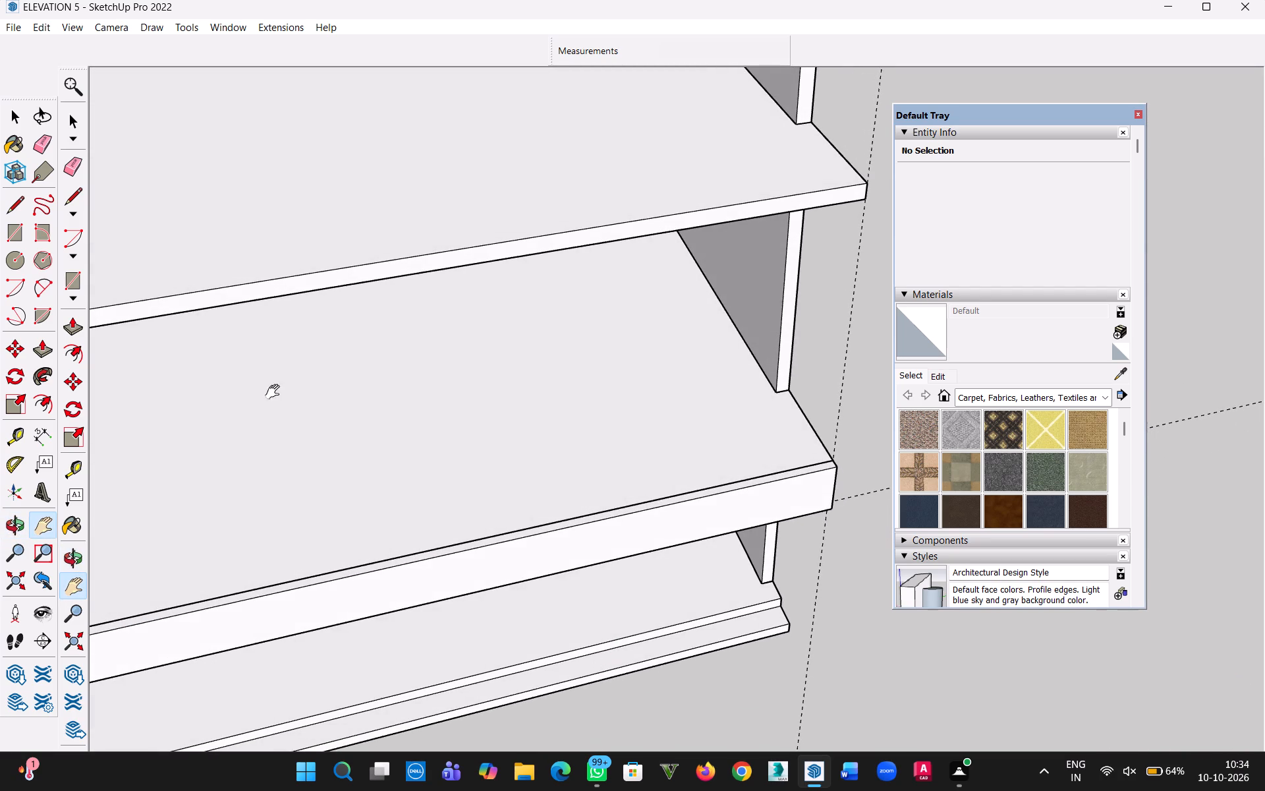
Make the entire front band at the first slab, with all its faces and edges, into a group.
{"action": "left_click", "coordinate": [8, 115]}
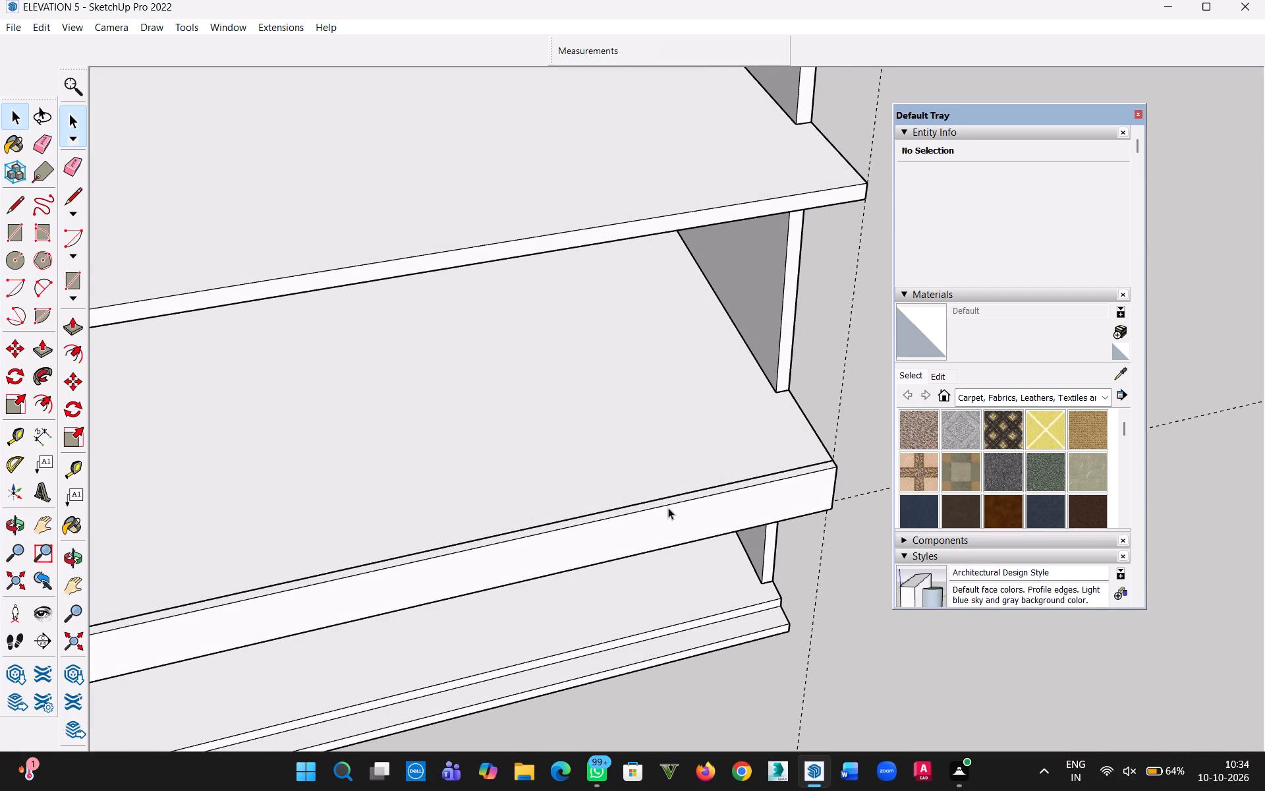
{"action": "triple_click", "coordinate": [689, 530]}
{"action": "right_click", "coordinate": [689, 529]}
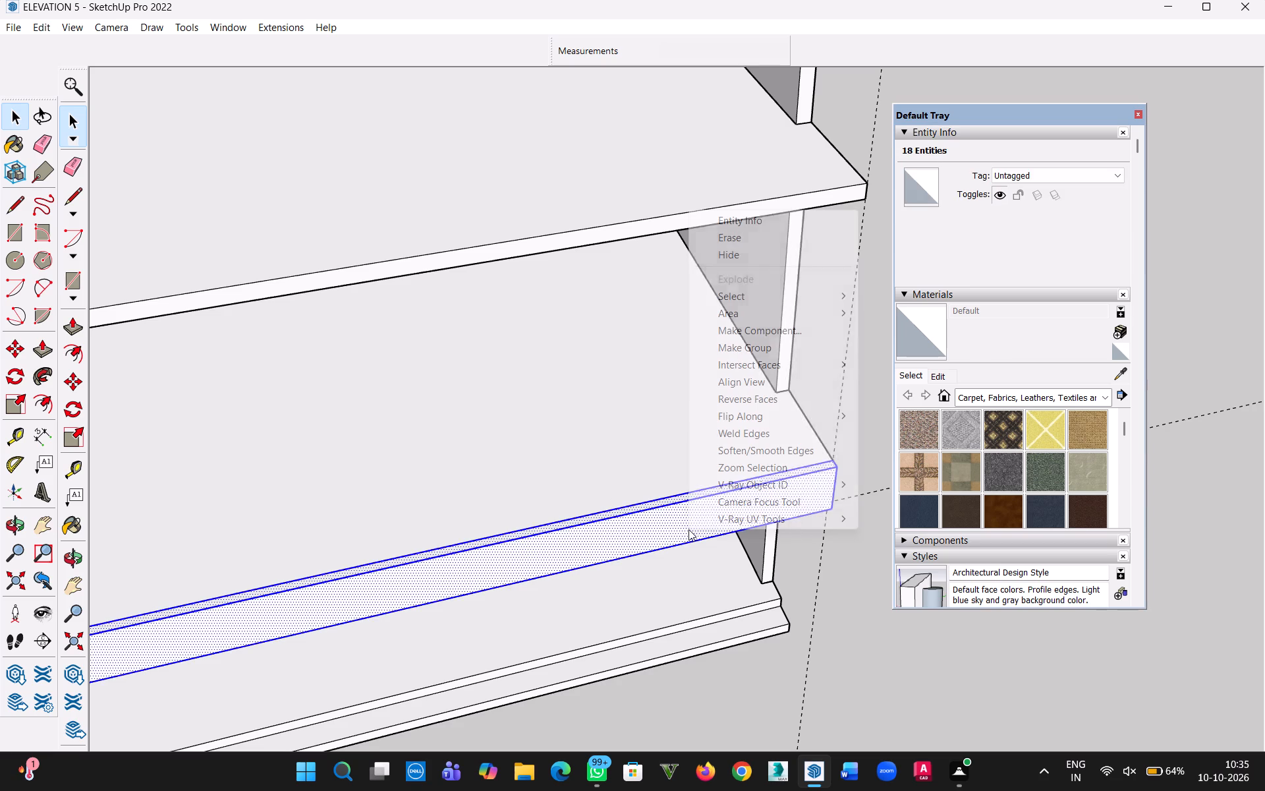
{"action": "left_click", "coordinate": [740, 348]}
{"action": "left_click", "coordinate": [926, 638]}
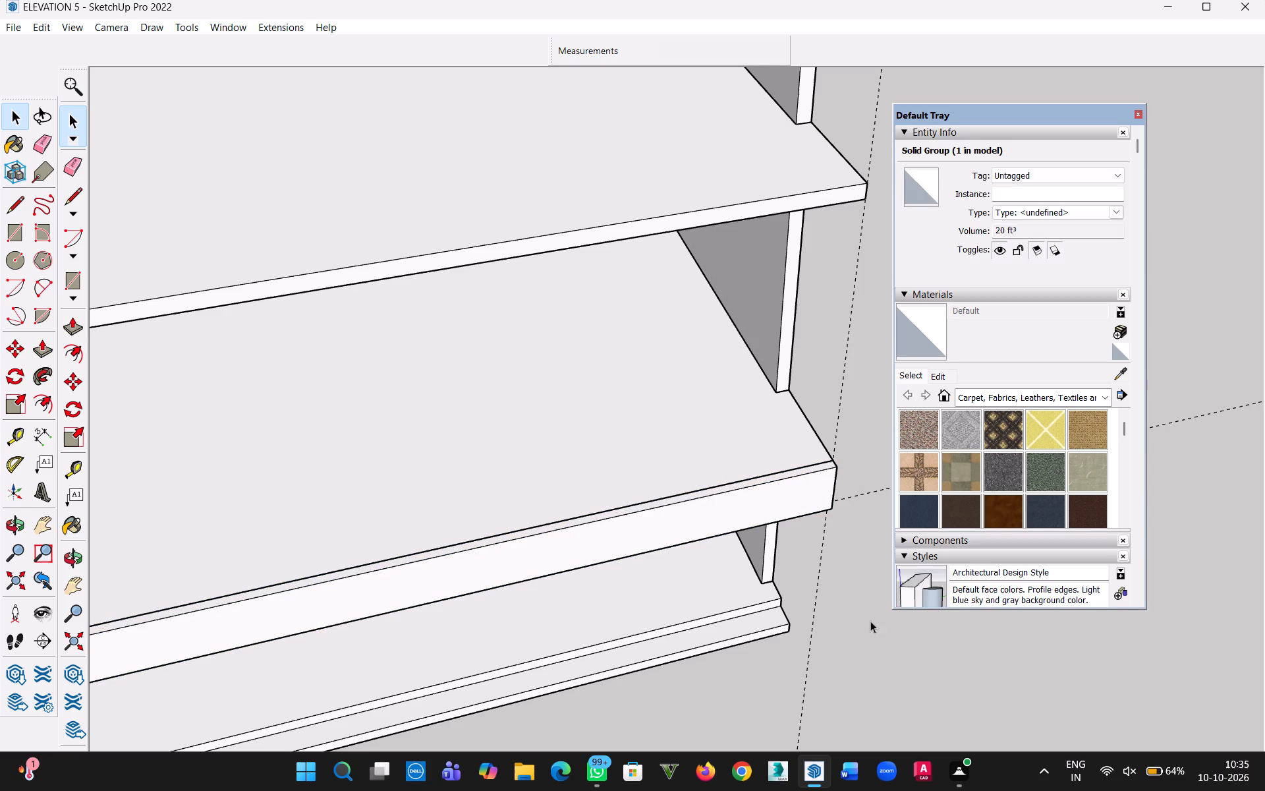
Inside the front band group, extrude the band's narrow top face 4" upward with Push/Pull, and leave the group.
{"action": "triple_click", "coordinate": [652, 534]}
{"action": "double_click", "coordinate": [652, 534]}
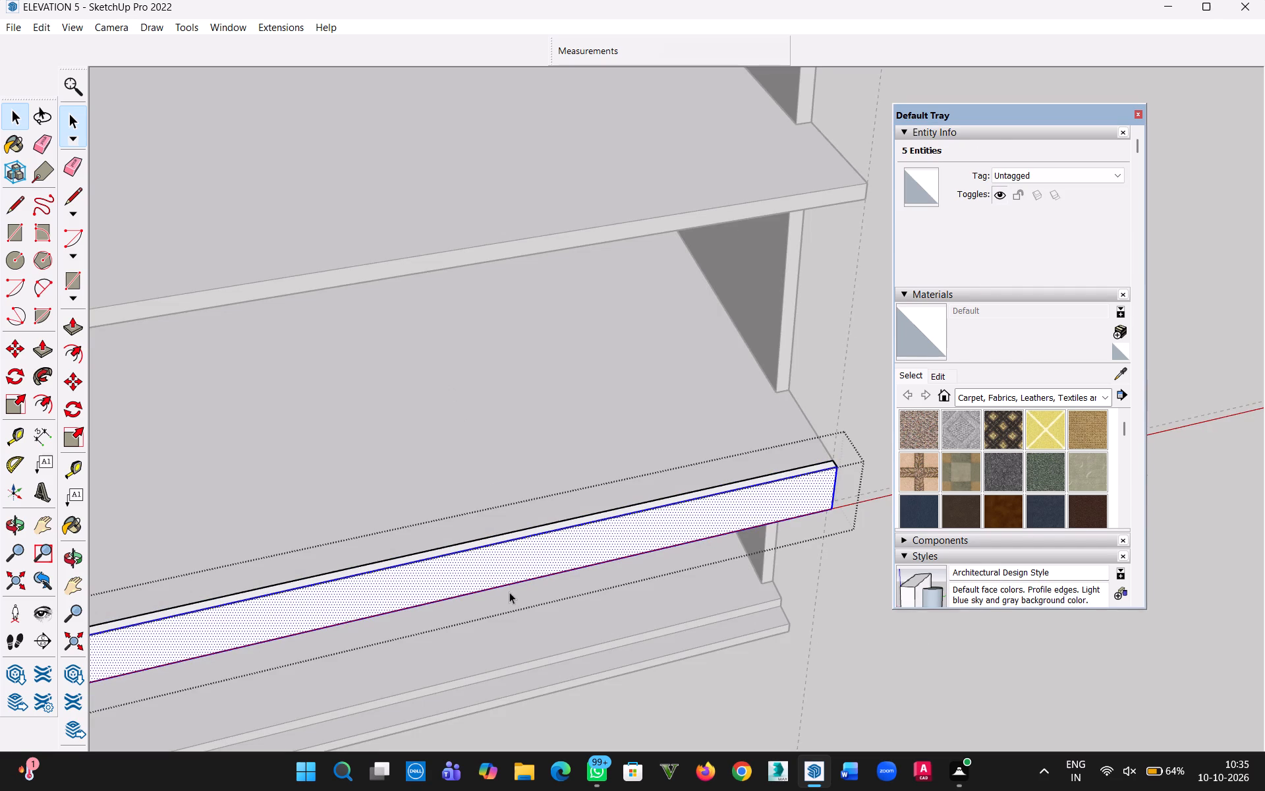
{"action": "key", "text": "p"}
{"action": "scroll", "coordinate": [653, 502], "scroll_direction": "up", "scroll_amount": 6}
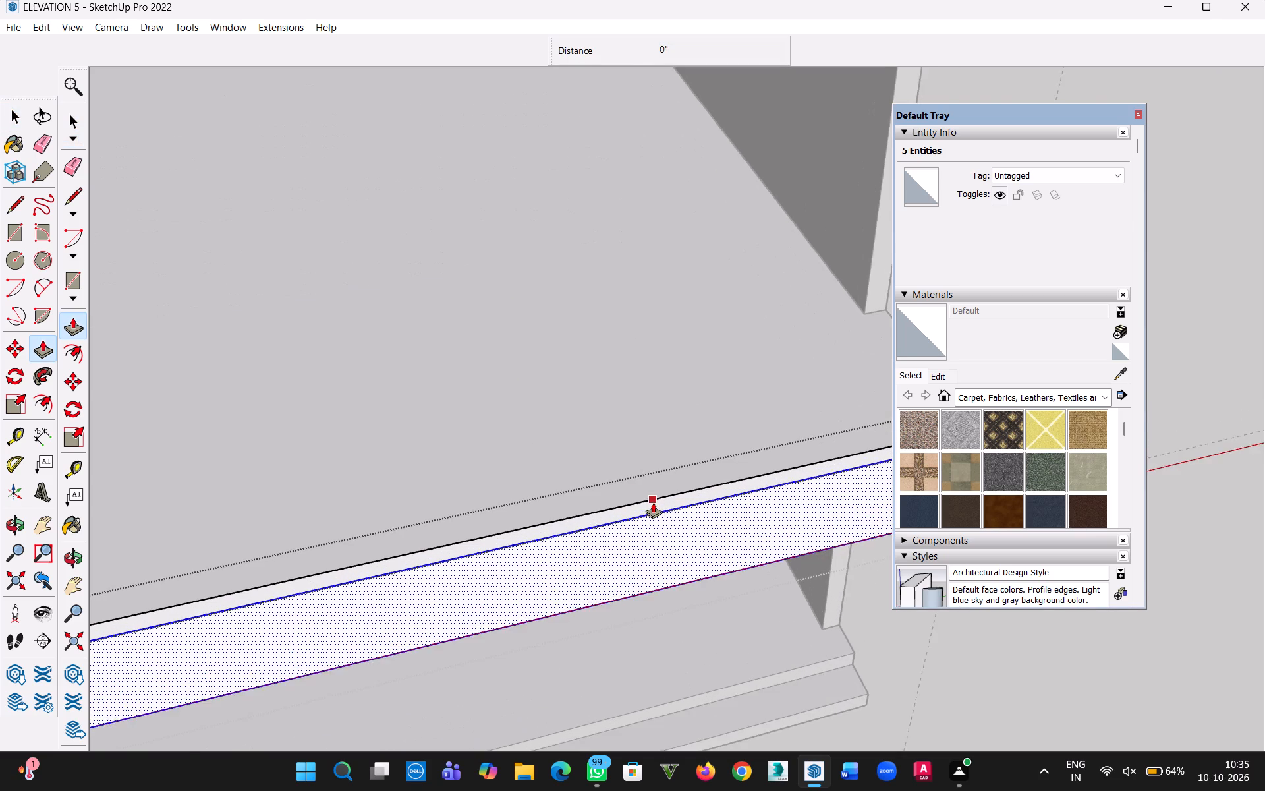
{"action": "scroll", "coordinate": [653, 502], "scroll_direction": "up", "scroll_amount": 4}
{"action": "key", "text": "Escape"}
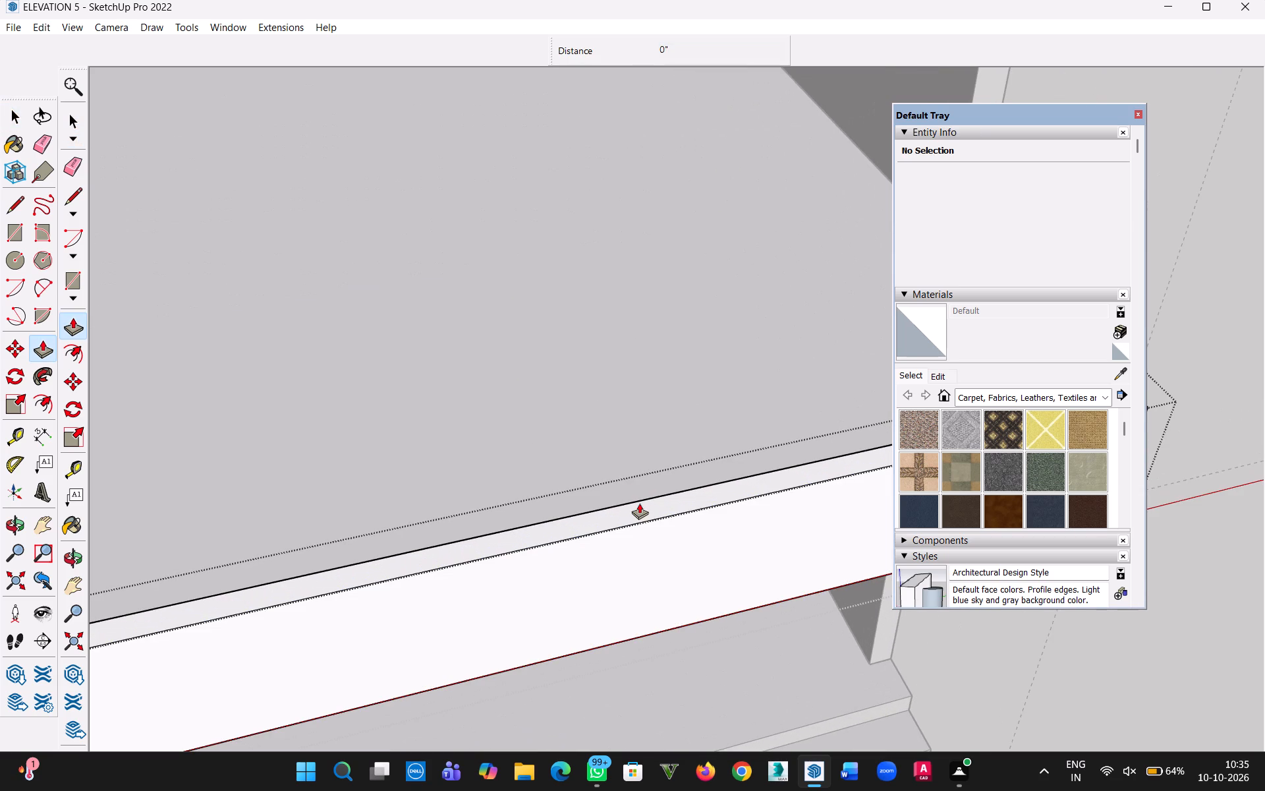
{"action": "left_click", "coordinate": [639, 504]}
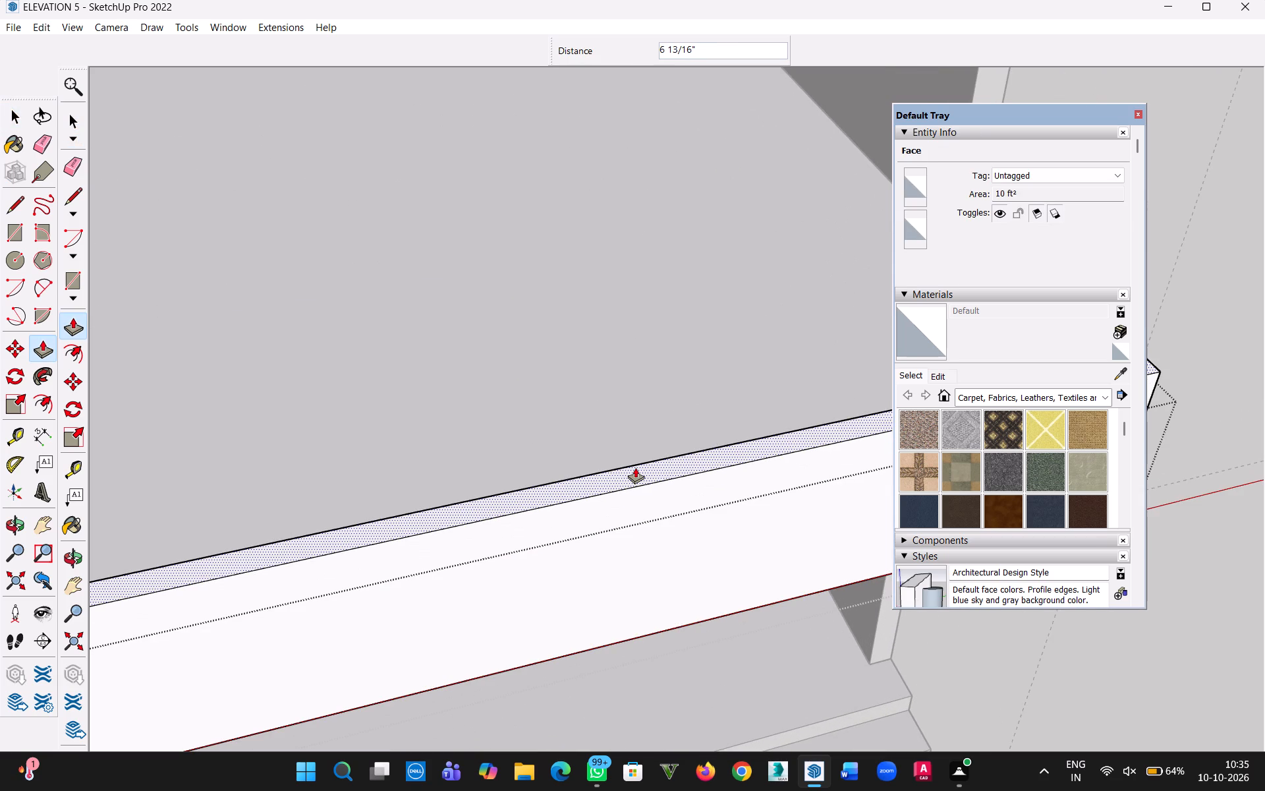
{"action": "type", "text": "4\""}
{"action": "key", "text": "Return"}
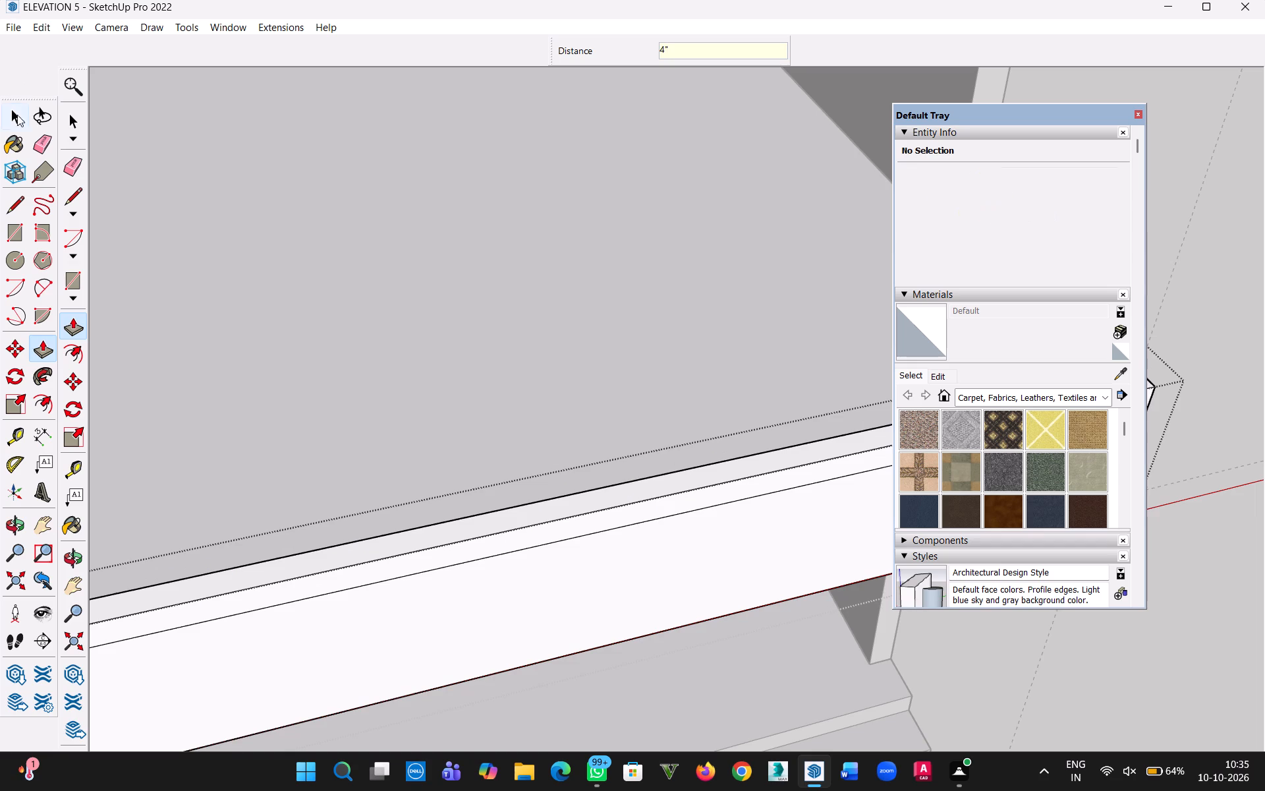
{"action": "left_click", "coordinate": [17, 121]}
{"action": "scroll", "coordinate": [469, 604], "scroll_direction": "down", "scroll_amount": 9}
{"action": "key", "text": "h"}
{"action": "left_click_drag", "start_coordinate": [513, 668], "coordinate": [513, 668]}
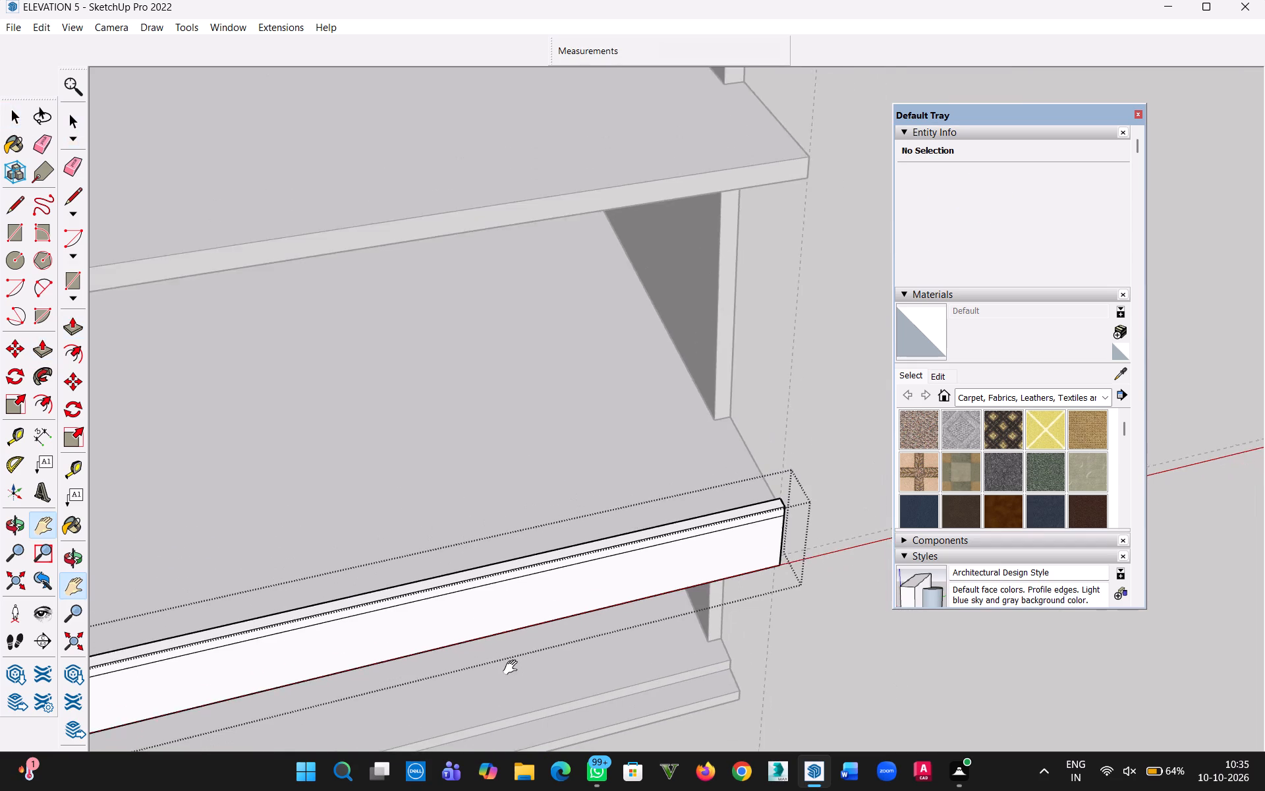
{"action": "left_click_drag", "start_coordinate": [513, 668], "coordinate": [470, 457]}
{"action": "middle_click_drag", "start_coordinate": [474, 470], "coordinate": [381, 461]}
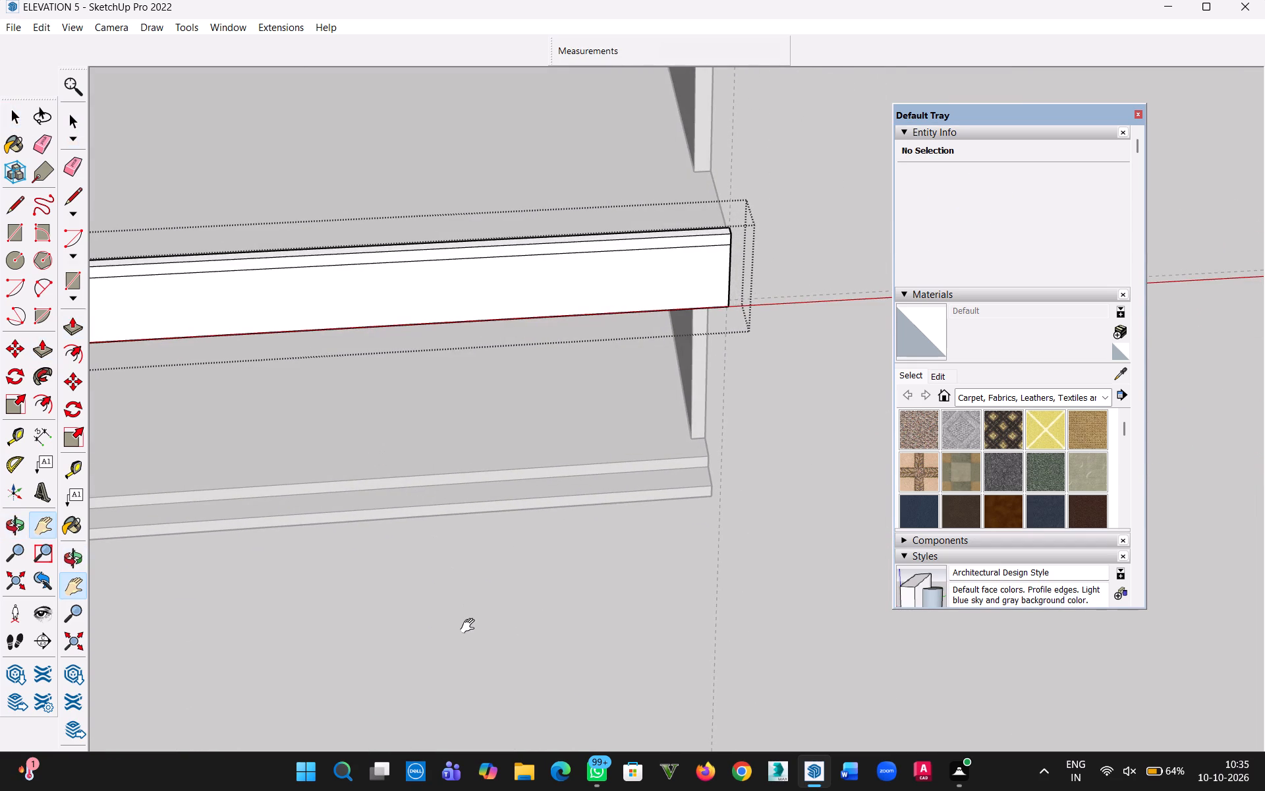
{"action": "left_click", "coordinate": [471, 626]}
{"action": "left_click", "coordinate": [18, 114]}
{"action": "left_click", "coordinate": [419, 556]}
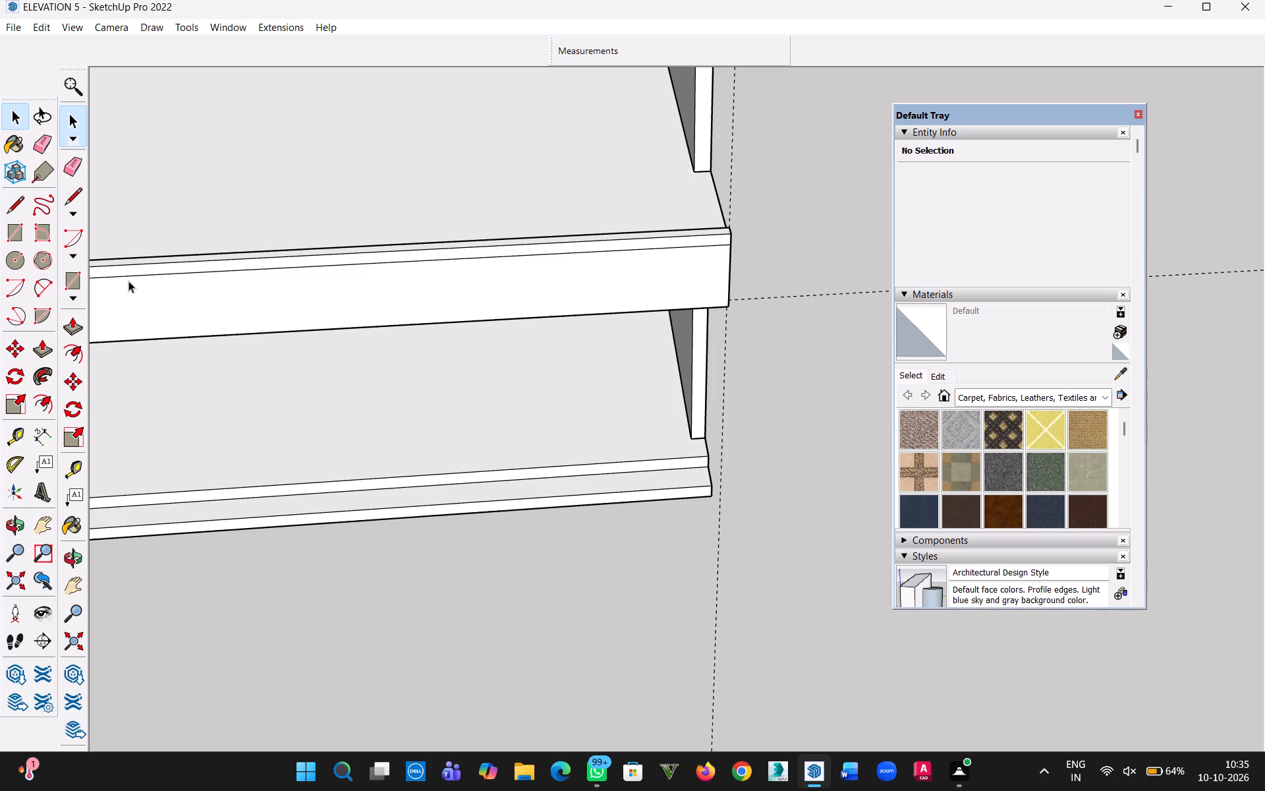
Reopen the front band group and extrude the front face of its 4" top strip 2" outward with Push/Pull.
{"action": "scroll", "coordinate": [342, 243], "scroll_direction": "down", "scroll_amount": 3}
{"action": "scroll", "coordinate": [443, 303], "scroll_direction": "up", "scroll_amount": 6}
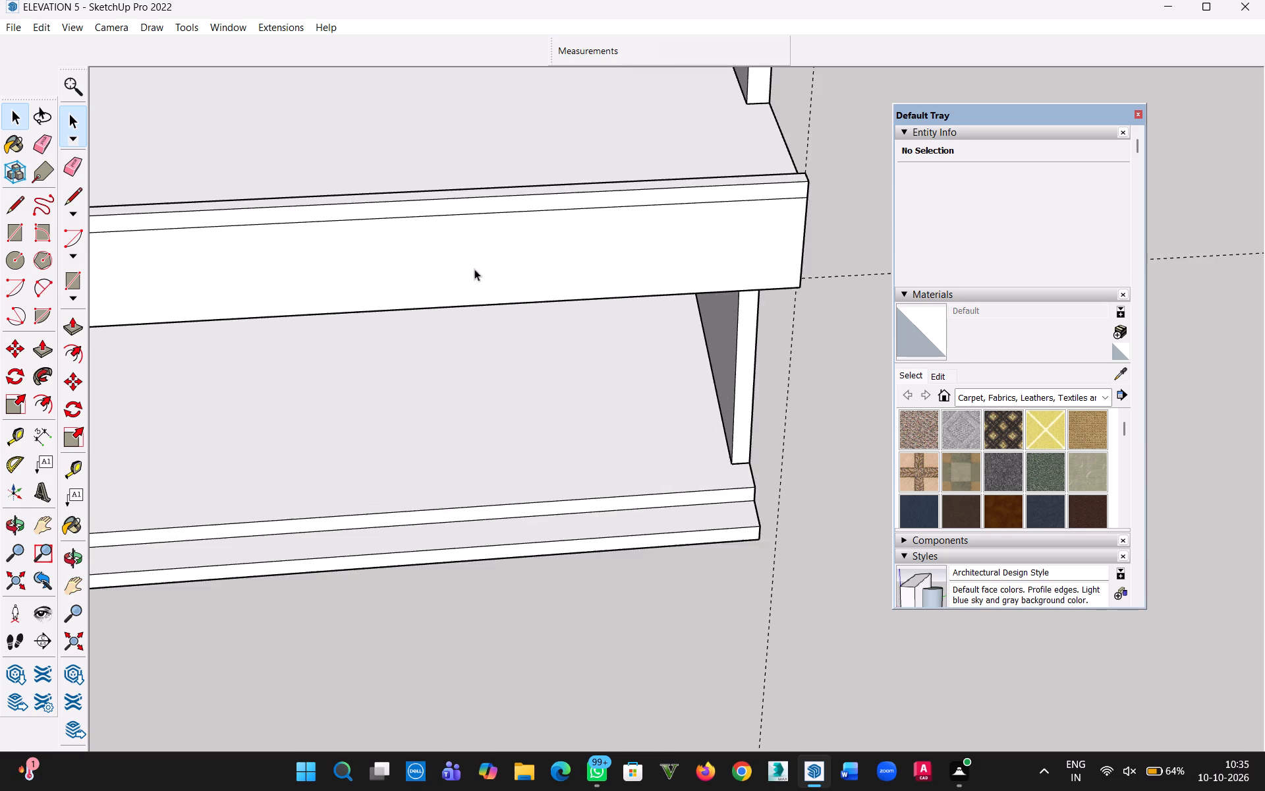
{"action": "scroll", "coordinate": [518, 247], "scroll_direction": "up", "scroll_amount": 2}
{"action": "double_click", "coordinate": [395, 260]}
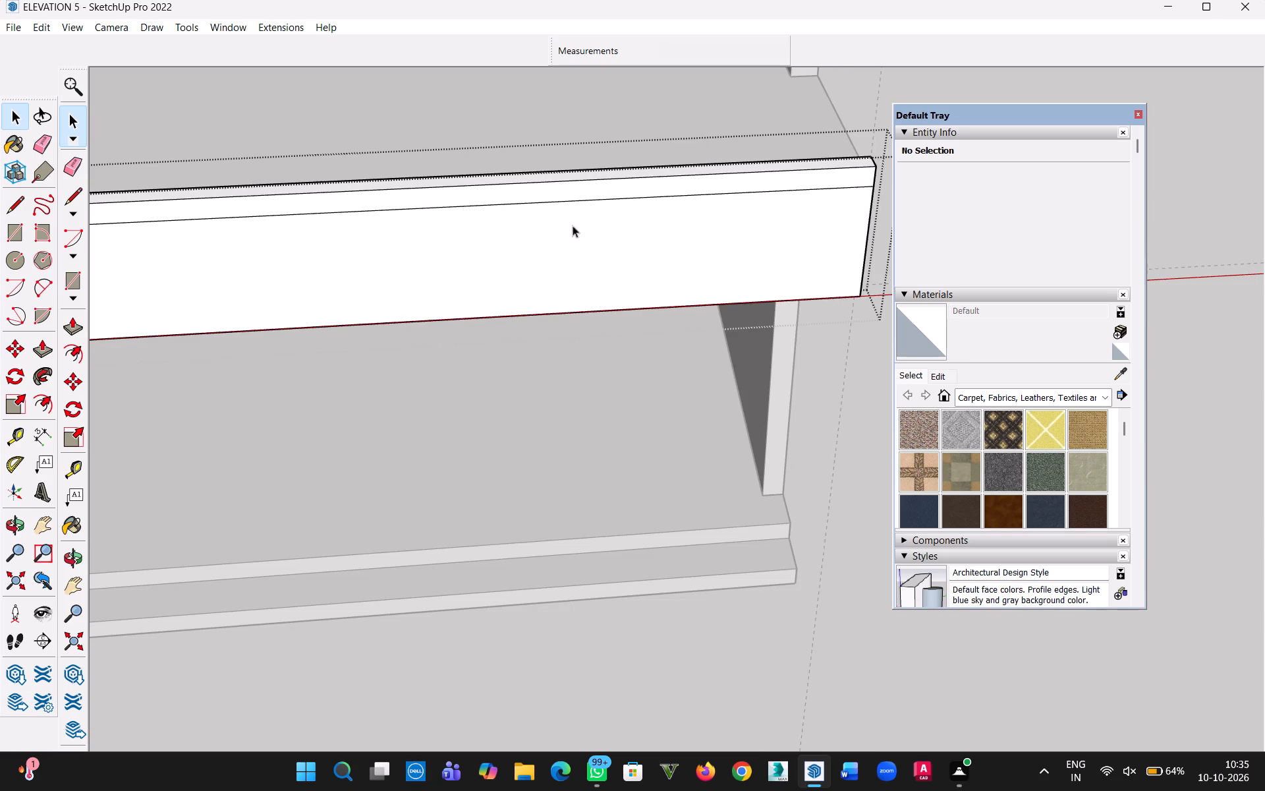
{"action": "key", "text": "p"}
{"action": "left_click", "coordinate": [654, 182]}
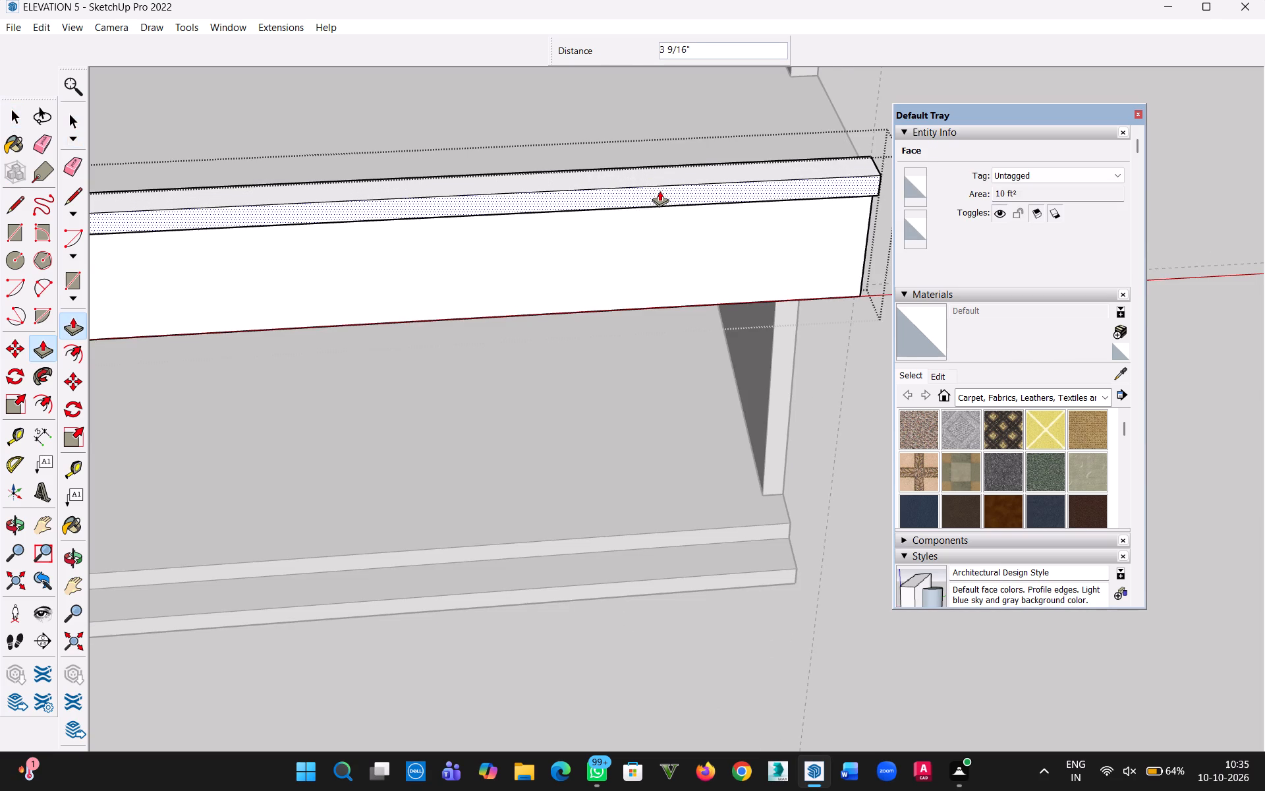
{"action": "type", "text": "2\""}
{"action": "key", "text": "Return"}
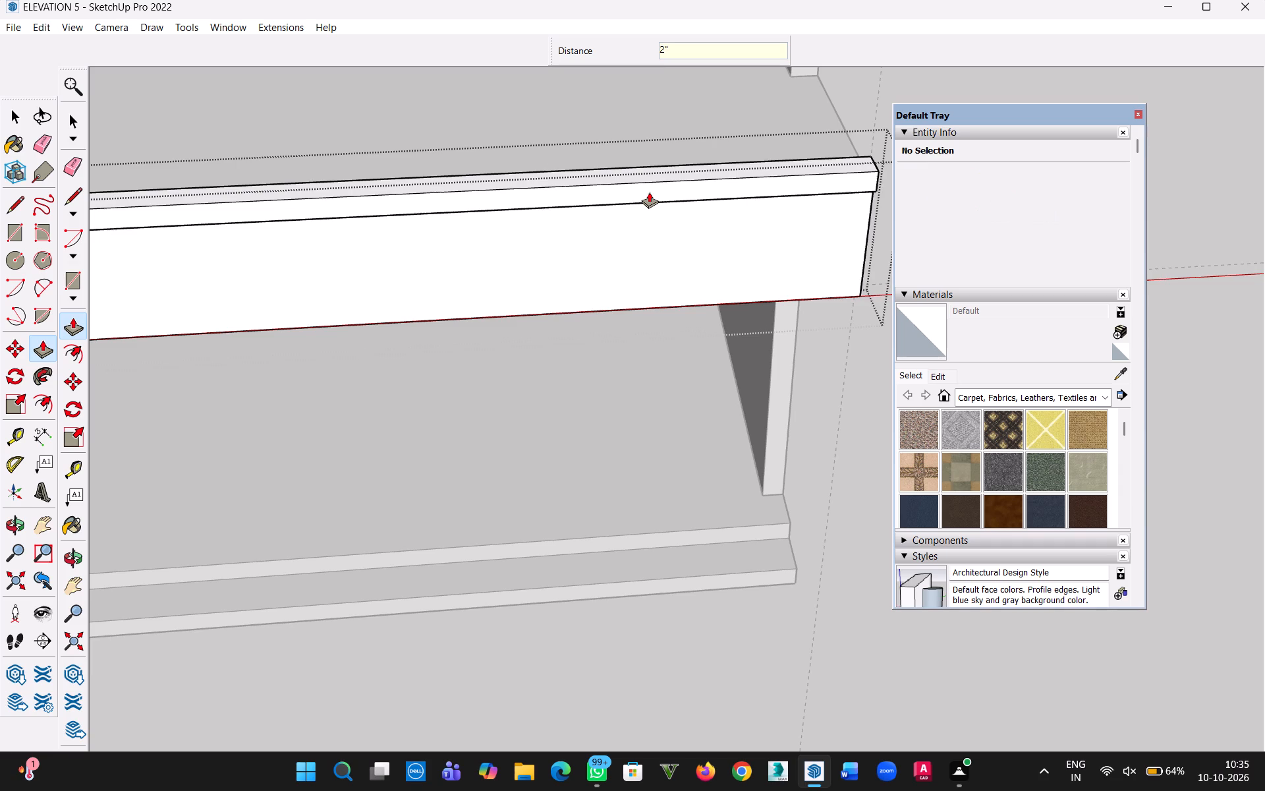
Extrude the back face of the band's top strip by the same 2", and leave the group.
{"action": "middle_click_drag", "start_coordinate": [752, 245], "coordinate": [27, 353]}
{"action": "scroll", "coordinate": [18, 334], "scroll_direction": "up", "scroll_amount": 1}
{"action": "middle_click_drag", "start_coordinate": [708, 348], "coordinate": [521, 306]}
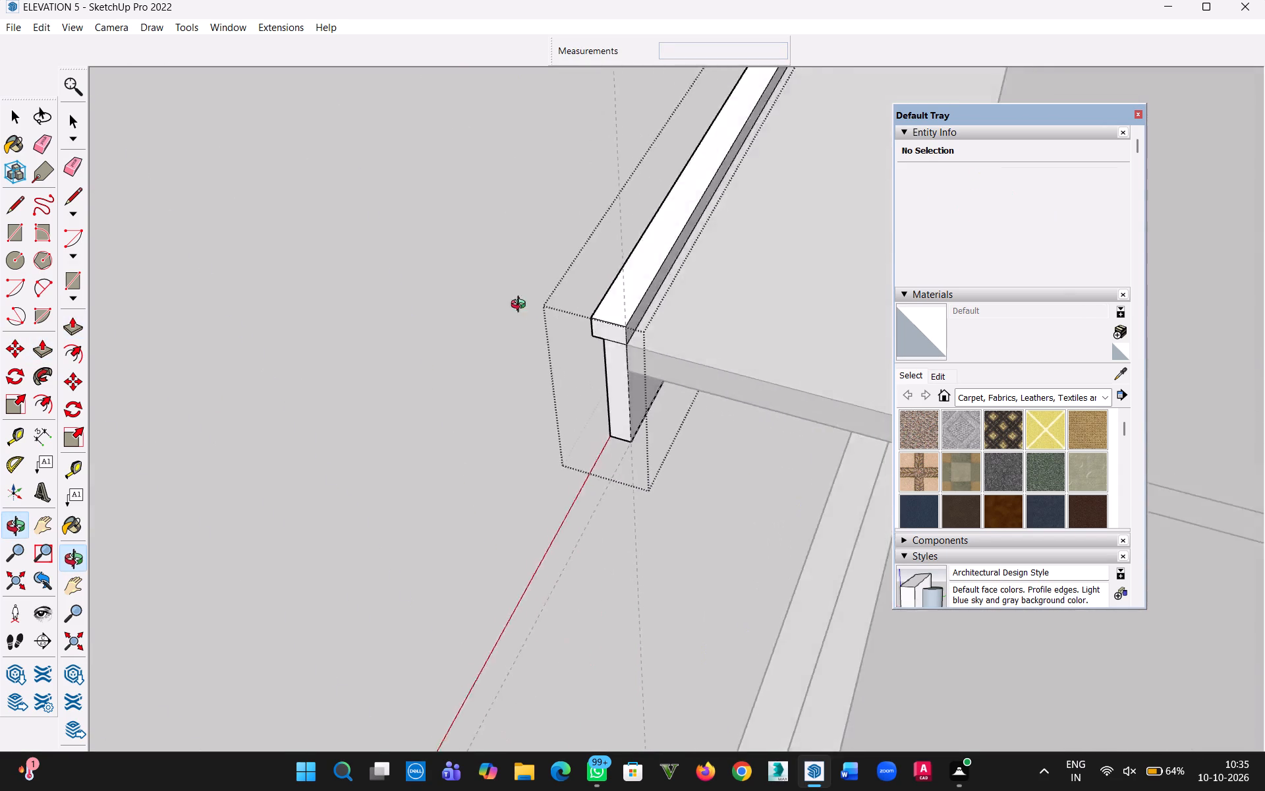
{"action": "middle_click_drag", "start_coordinate": [521, 306], "coordinate": [490, 210]}
{"action": "scroll", "coordinate": [699, 255], "scroll_direction": "up", "scroll_amount": 5}
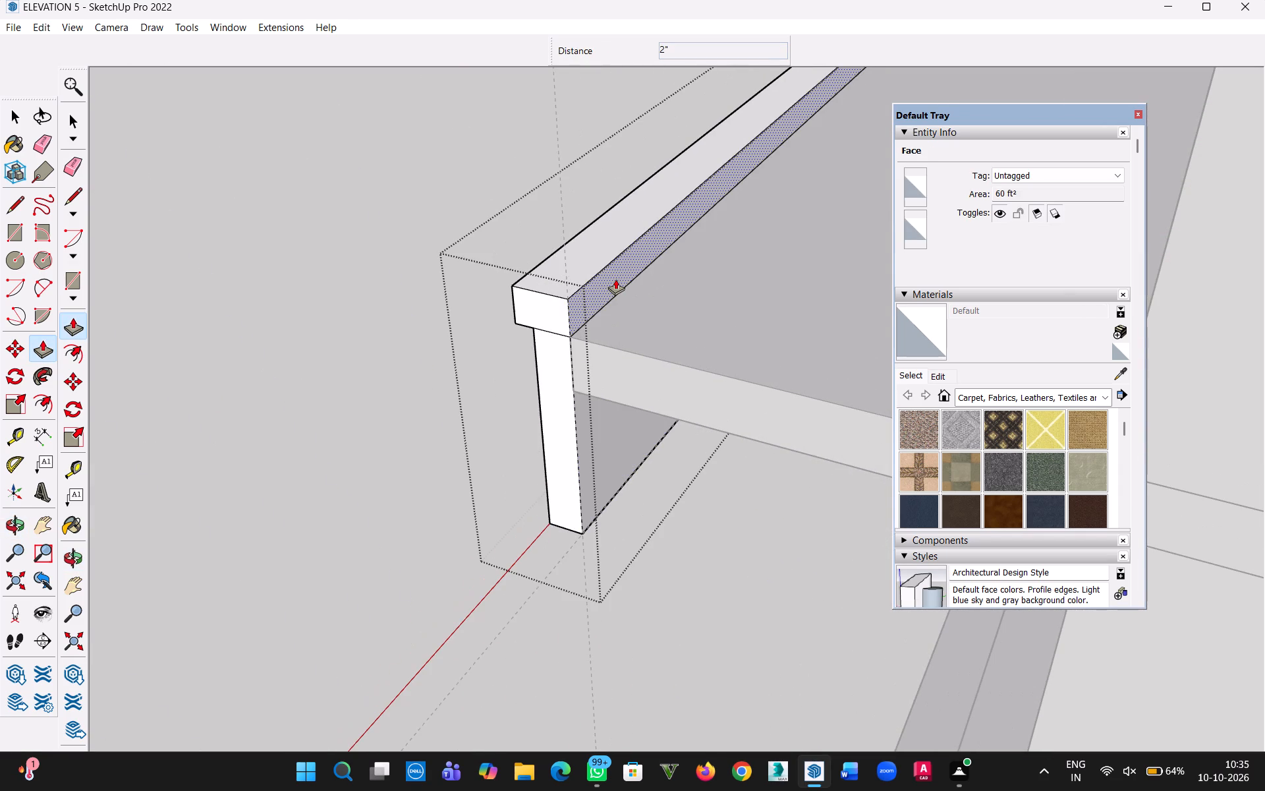
{"action": "double_click", "coordinate": [615, 279]}
{"action": "left_click", "coordinate": [16, 123]}
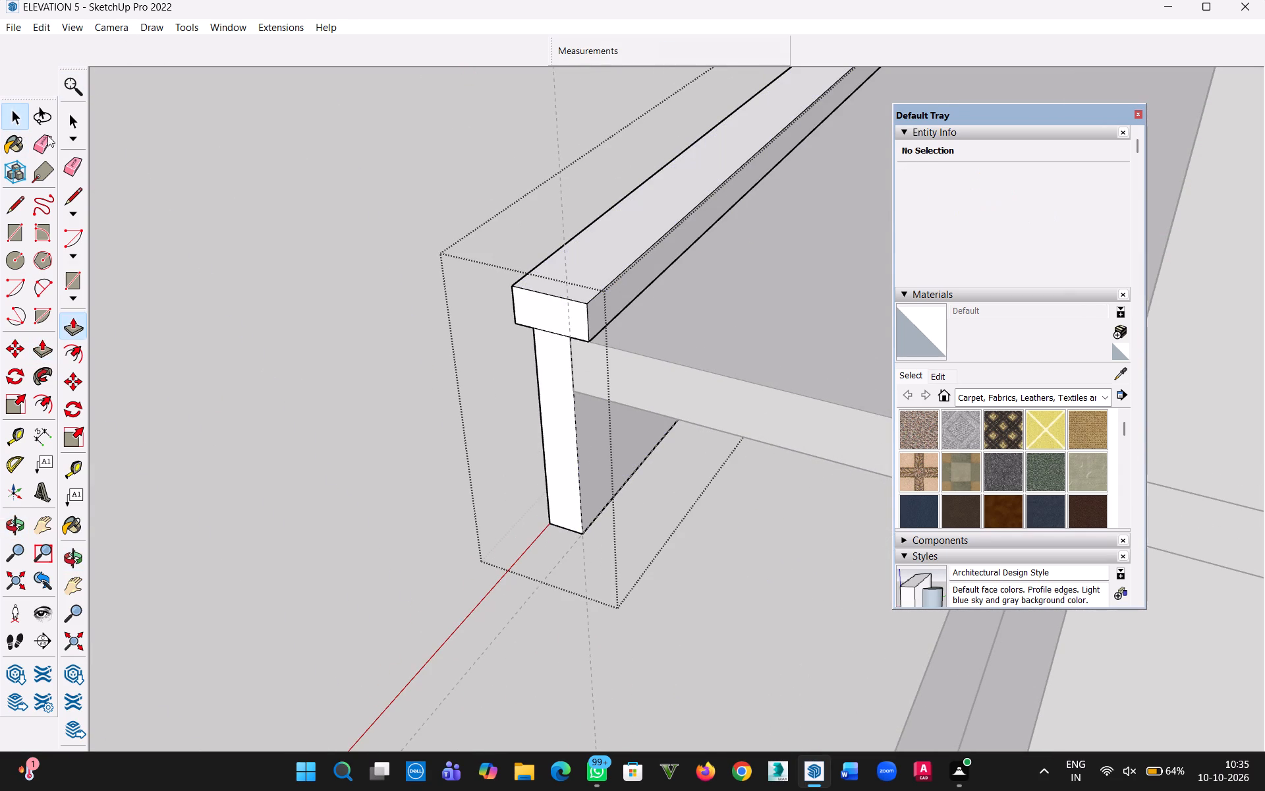
{"action": "left_click", "coordinate": [333, 224]}
Save the model.
{"action": "scroll", "coordinate": [309, 264], "scroll_direction": "down", "scroll_amount": 9}
{"action": "middle_click_drag", "start_coordinate": [234, 363], "coordinate": [987, 397]}
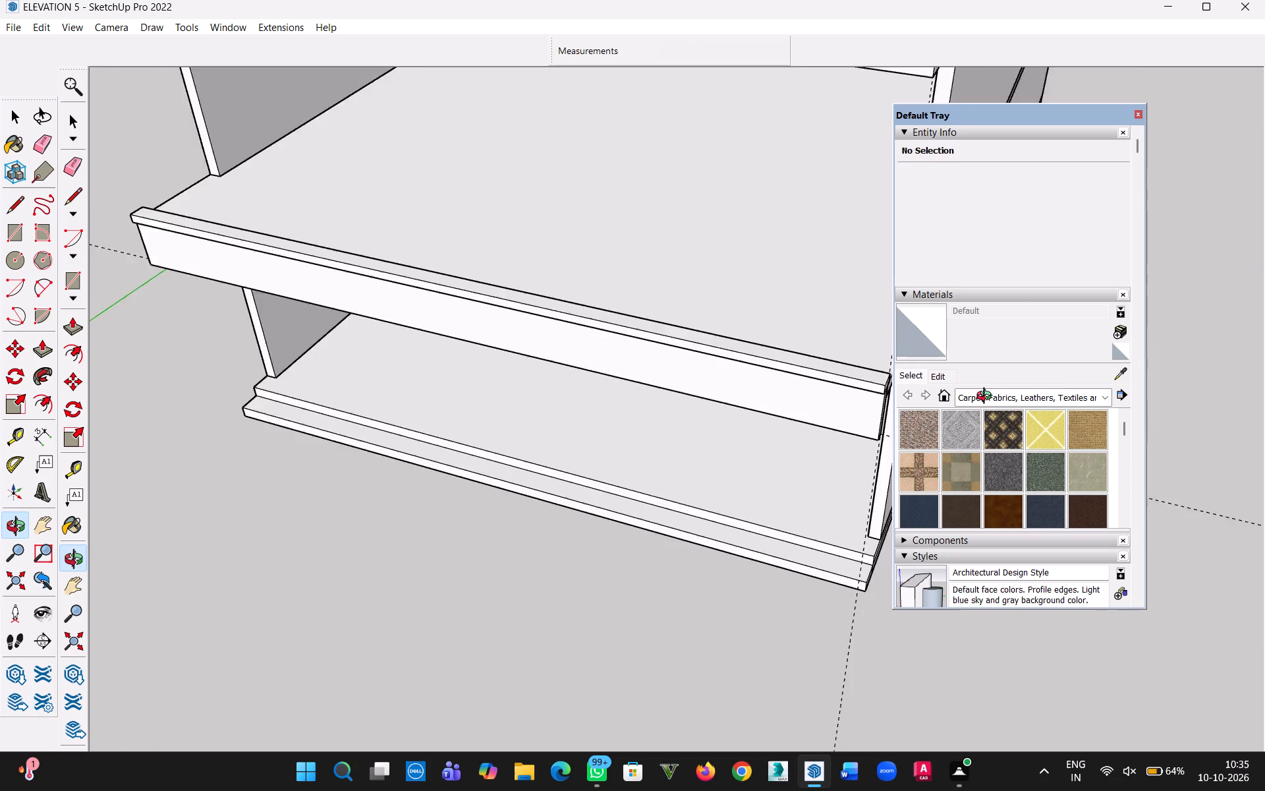
{"action": "middle_click_drag", "start_coordinate": [987, 397], "coordinate": [1119, 370]}
{"action": "scroll", "coordinate": [461, 532], "scroll_direction": "down", "scroll_amount": 3}
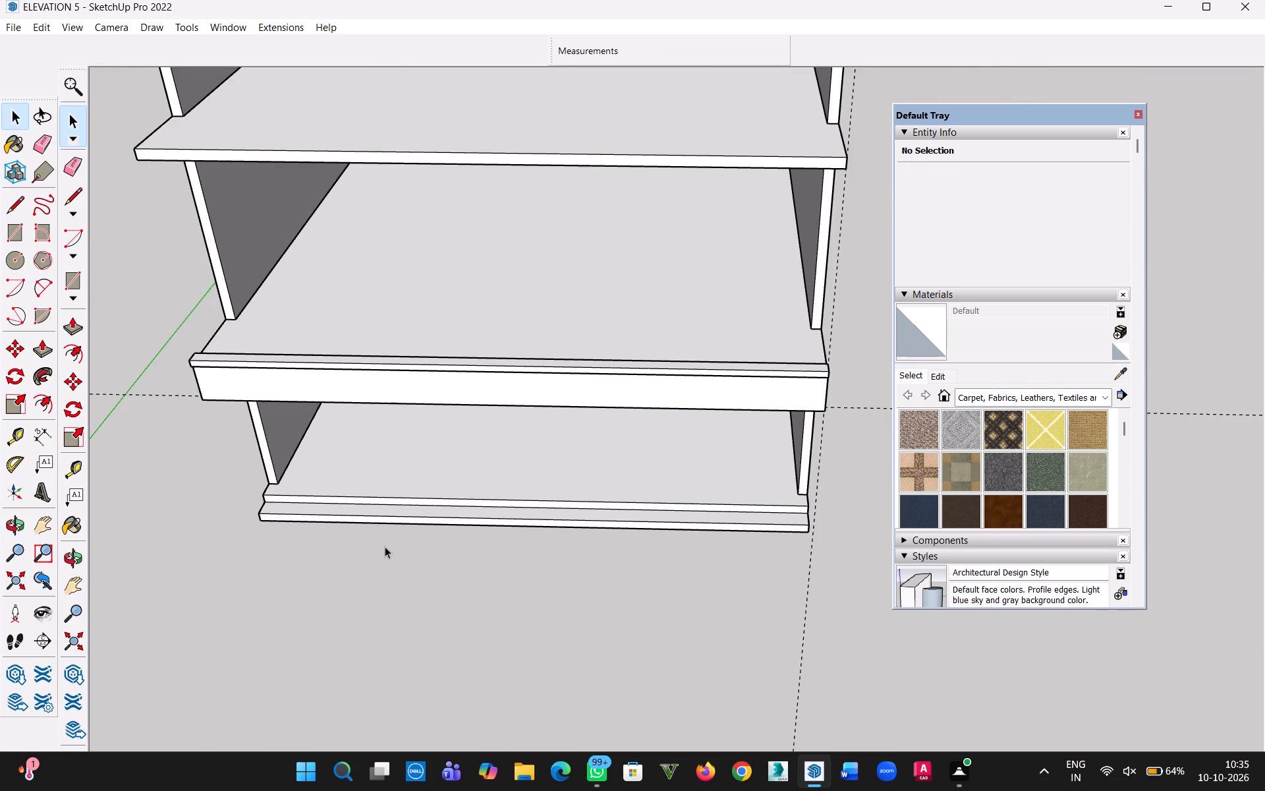
{"action": "scroll", "coordinate": [362, 571], "scroll_direction": "down", "scroll_amount": 2}
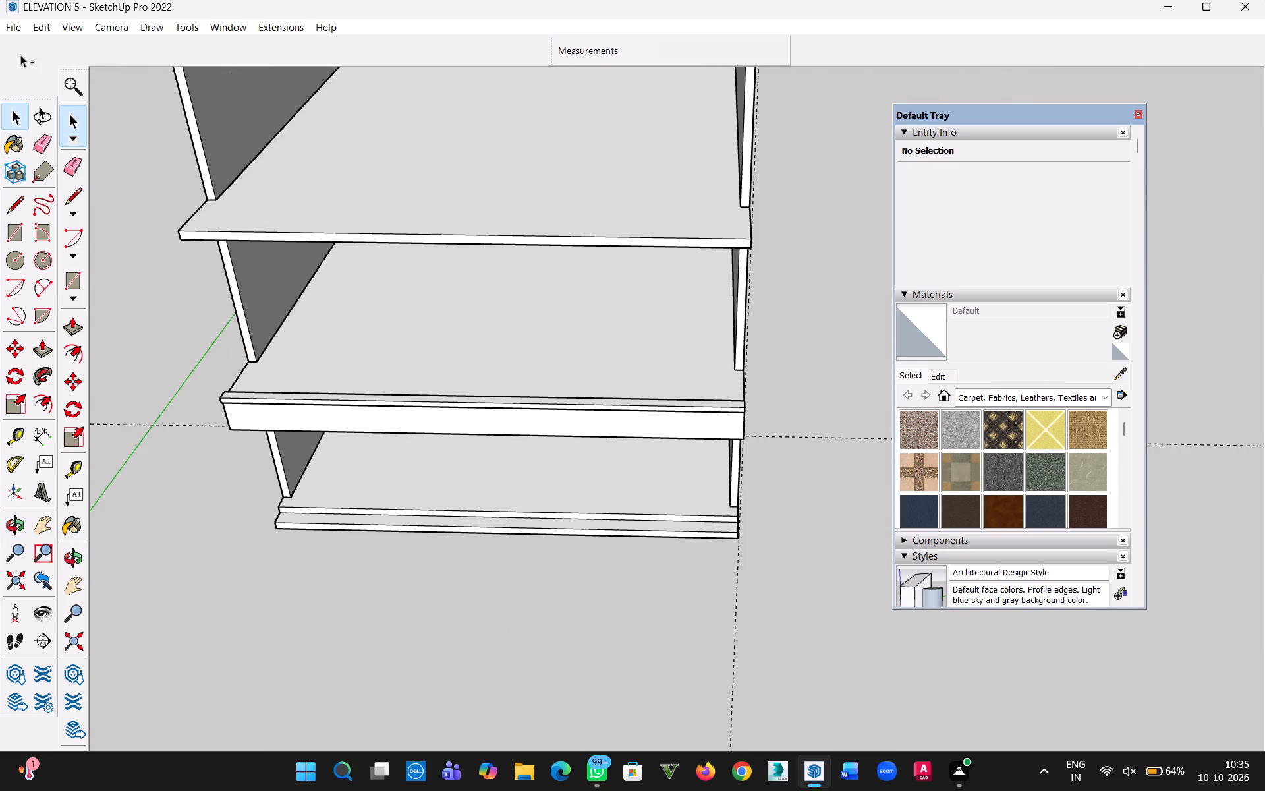
{"action": "key", "text": "ctrl+s"}
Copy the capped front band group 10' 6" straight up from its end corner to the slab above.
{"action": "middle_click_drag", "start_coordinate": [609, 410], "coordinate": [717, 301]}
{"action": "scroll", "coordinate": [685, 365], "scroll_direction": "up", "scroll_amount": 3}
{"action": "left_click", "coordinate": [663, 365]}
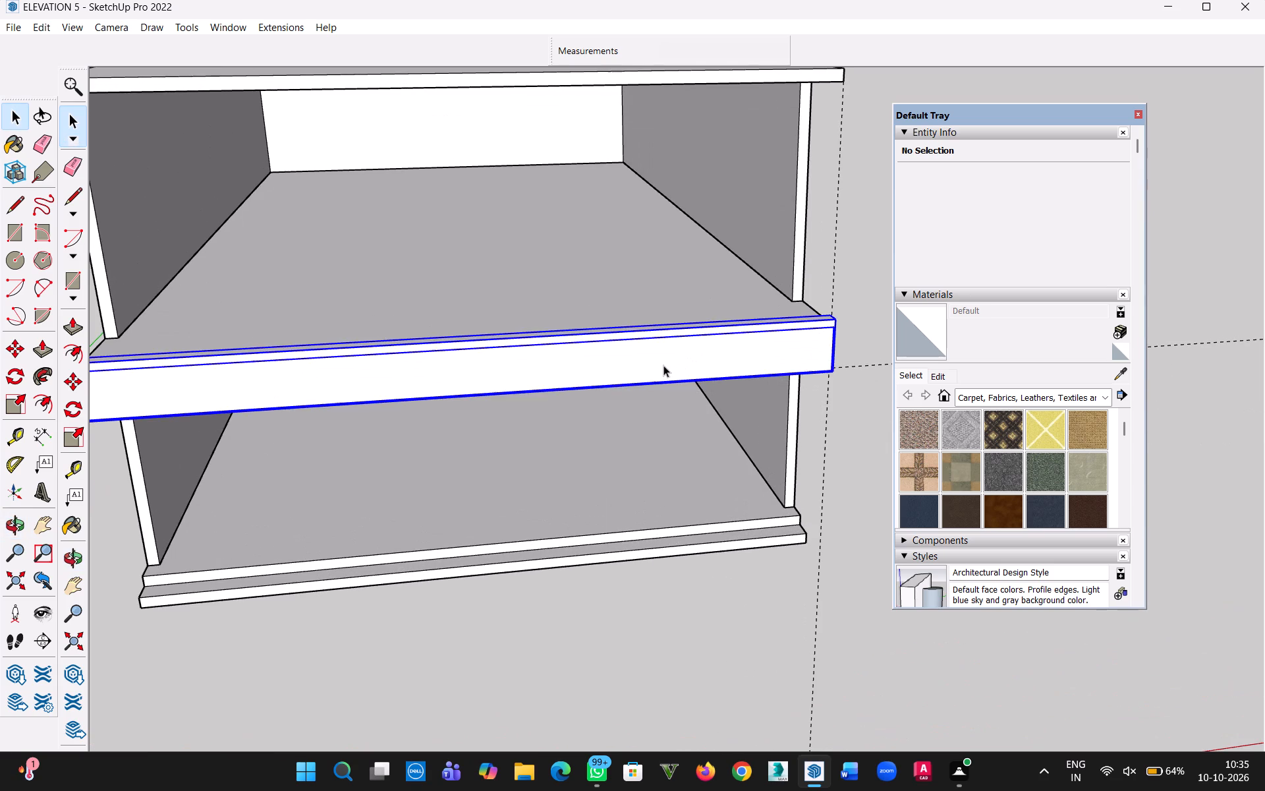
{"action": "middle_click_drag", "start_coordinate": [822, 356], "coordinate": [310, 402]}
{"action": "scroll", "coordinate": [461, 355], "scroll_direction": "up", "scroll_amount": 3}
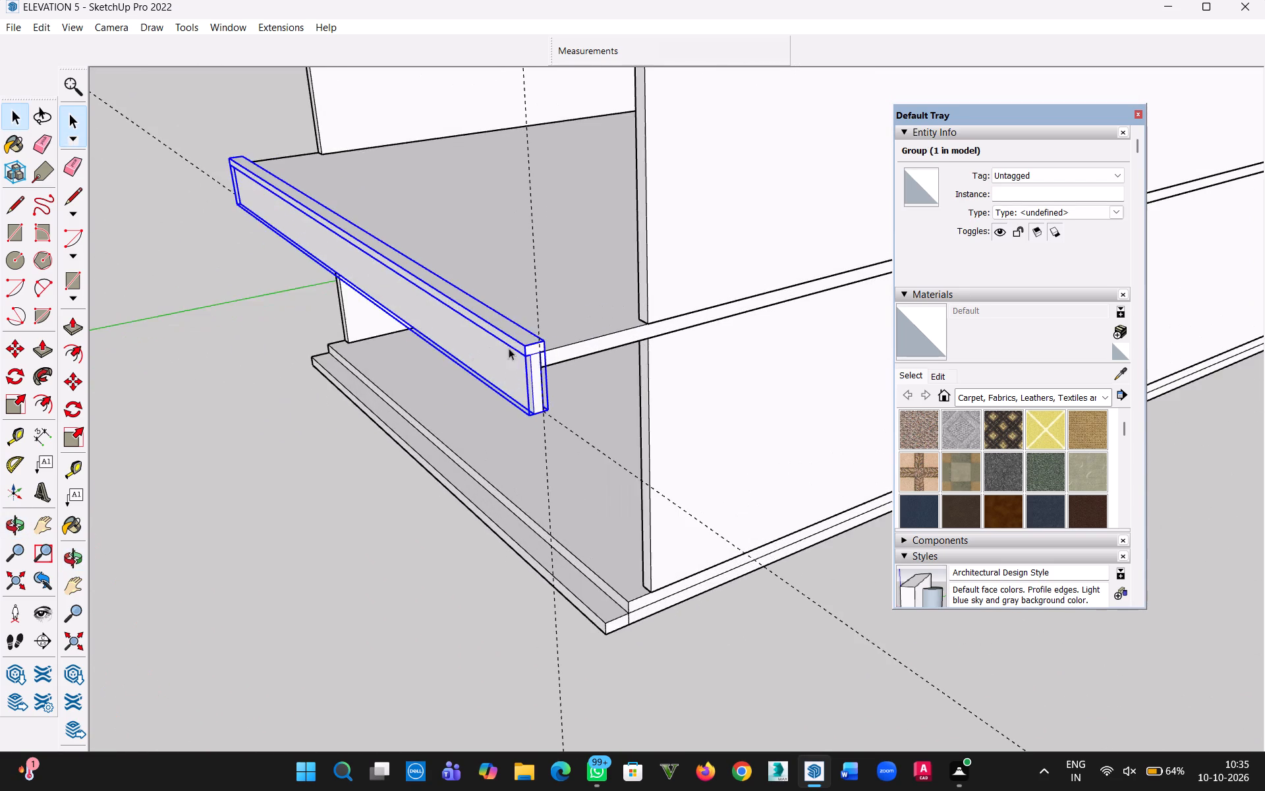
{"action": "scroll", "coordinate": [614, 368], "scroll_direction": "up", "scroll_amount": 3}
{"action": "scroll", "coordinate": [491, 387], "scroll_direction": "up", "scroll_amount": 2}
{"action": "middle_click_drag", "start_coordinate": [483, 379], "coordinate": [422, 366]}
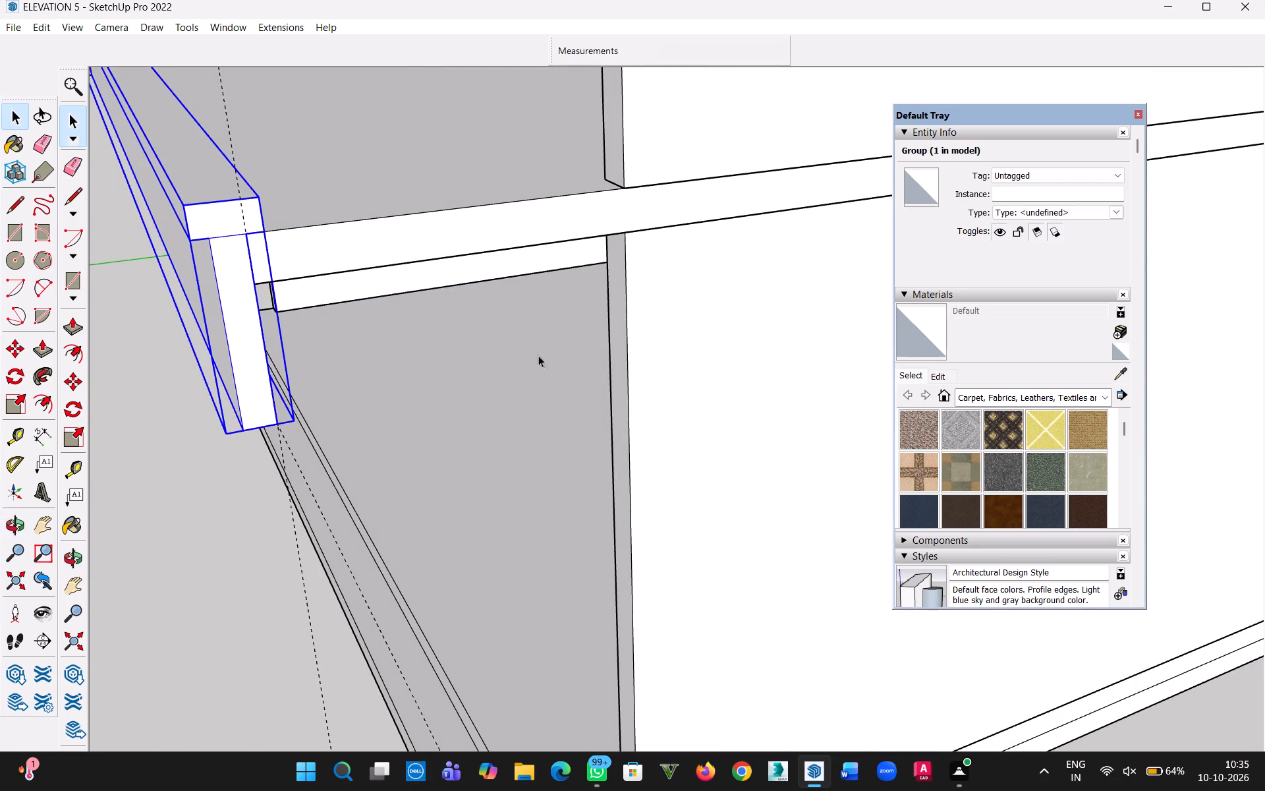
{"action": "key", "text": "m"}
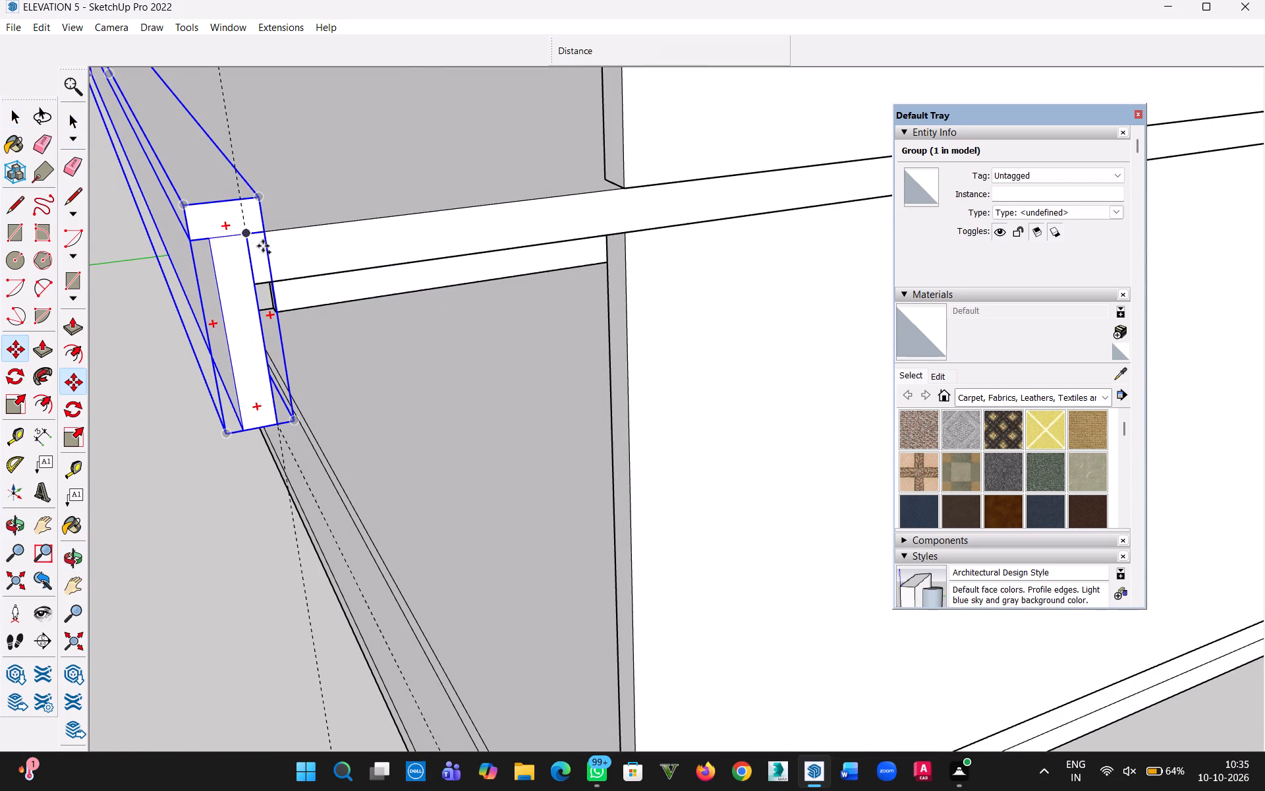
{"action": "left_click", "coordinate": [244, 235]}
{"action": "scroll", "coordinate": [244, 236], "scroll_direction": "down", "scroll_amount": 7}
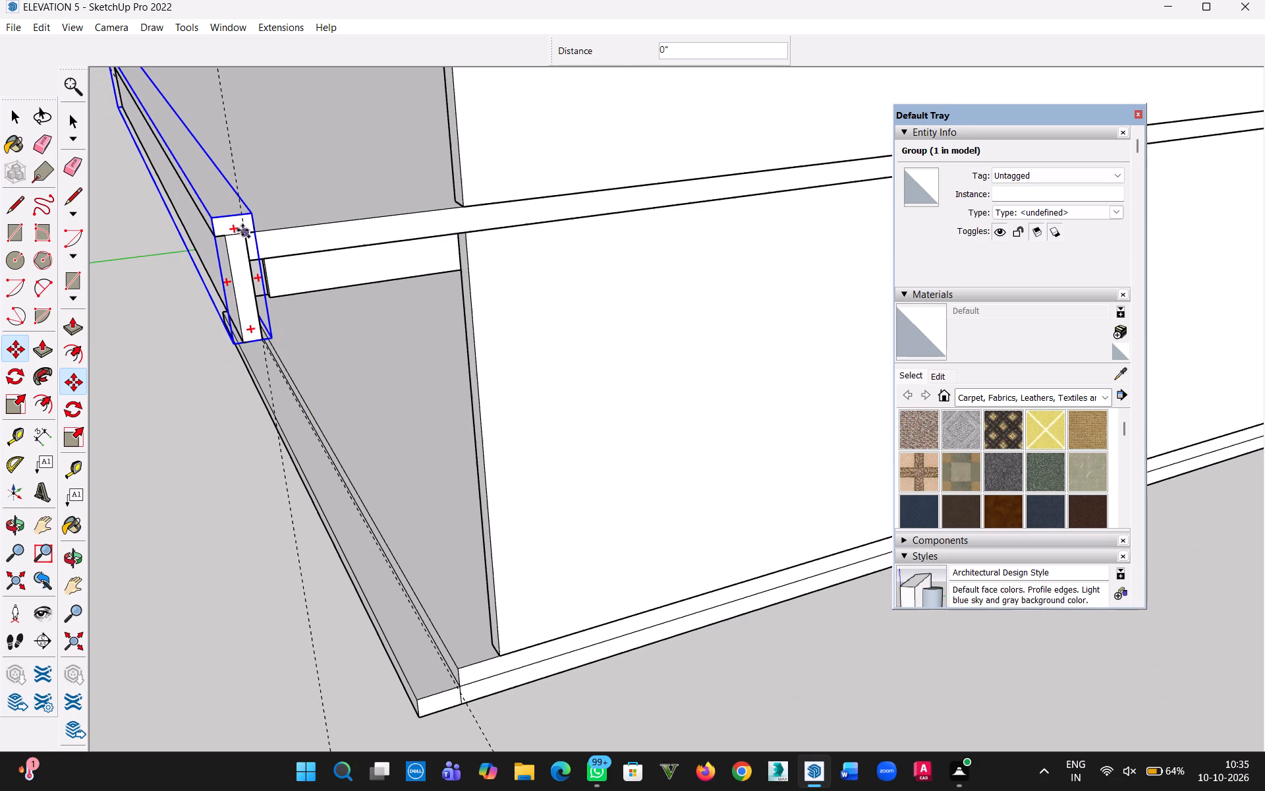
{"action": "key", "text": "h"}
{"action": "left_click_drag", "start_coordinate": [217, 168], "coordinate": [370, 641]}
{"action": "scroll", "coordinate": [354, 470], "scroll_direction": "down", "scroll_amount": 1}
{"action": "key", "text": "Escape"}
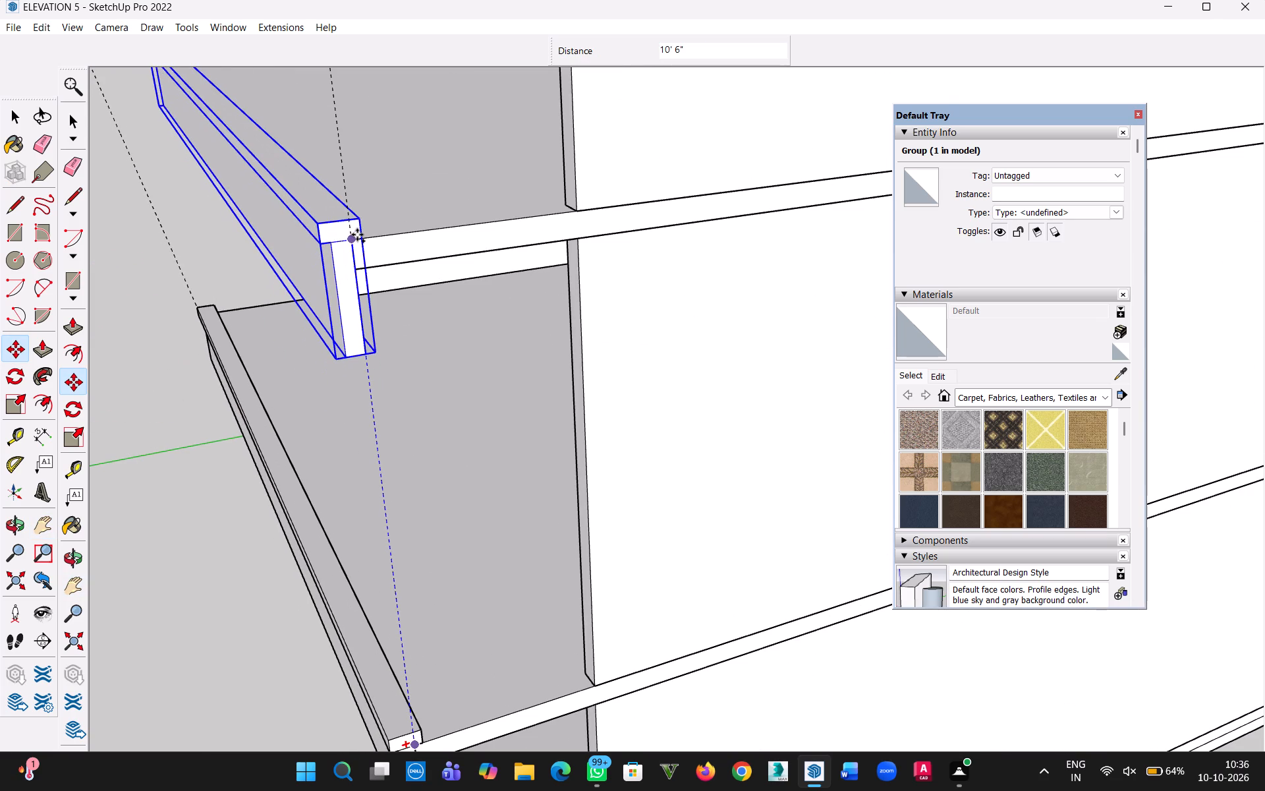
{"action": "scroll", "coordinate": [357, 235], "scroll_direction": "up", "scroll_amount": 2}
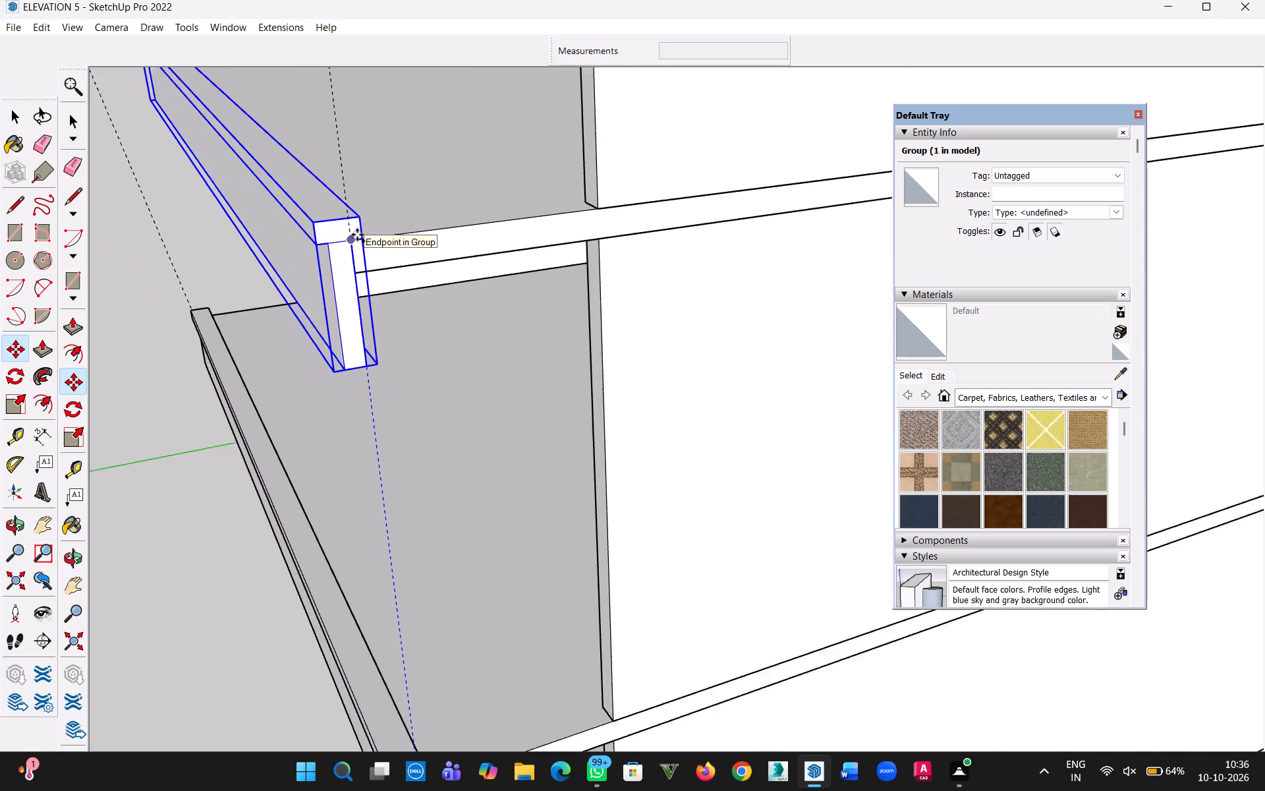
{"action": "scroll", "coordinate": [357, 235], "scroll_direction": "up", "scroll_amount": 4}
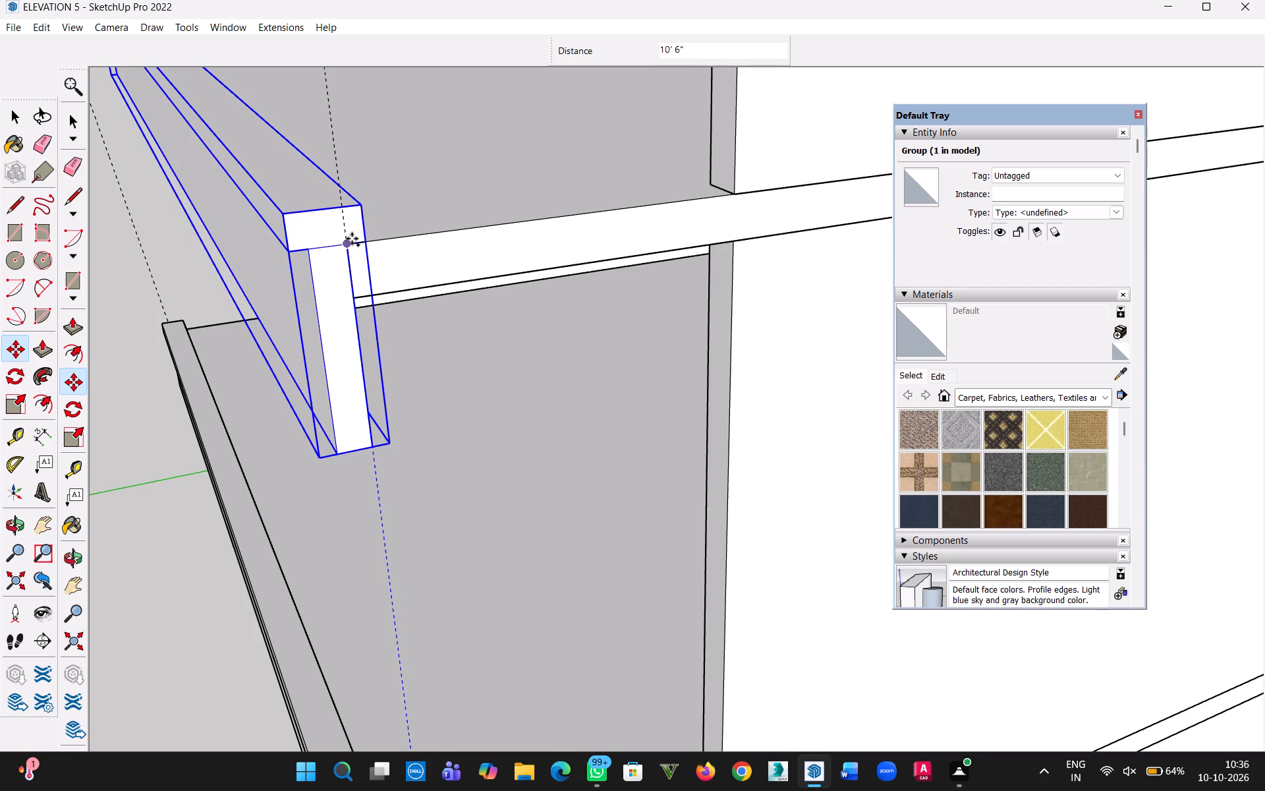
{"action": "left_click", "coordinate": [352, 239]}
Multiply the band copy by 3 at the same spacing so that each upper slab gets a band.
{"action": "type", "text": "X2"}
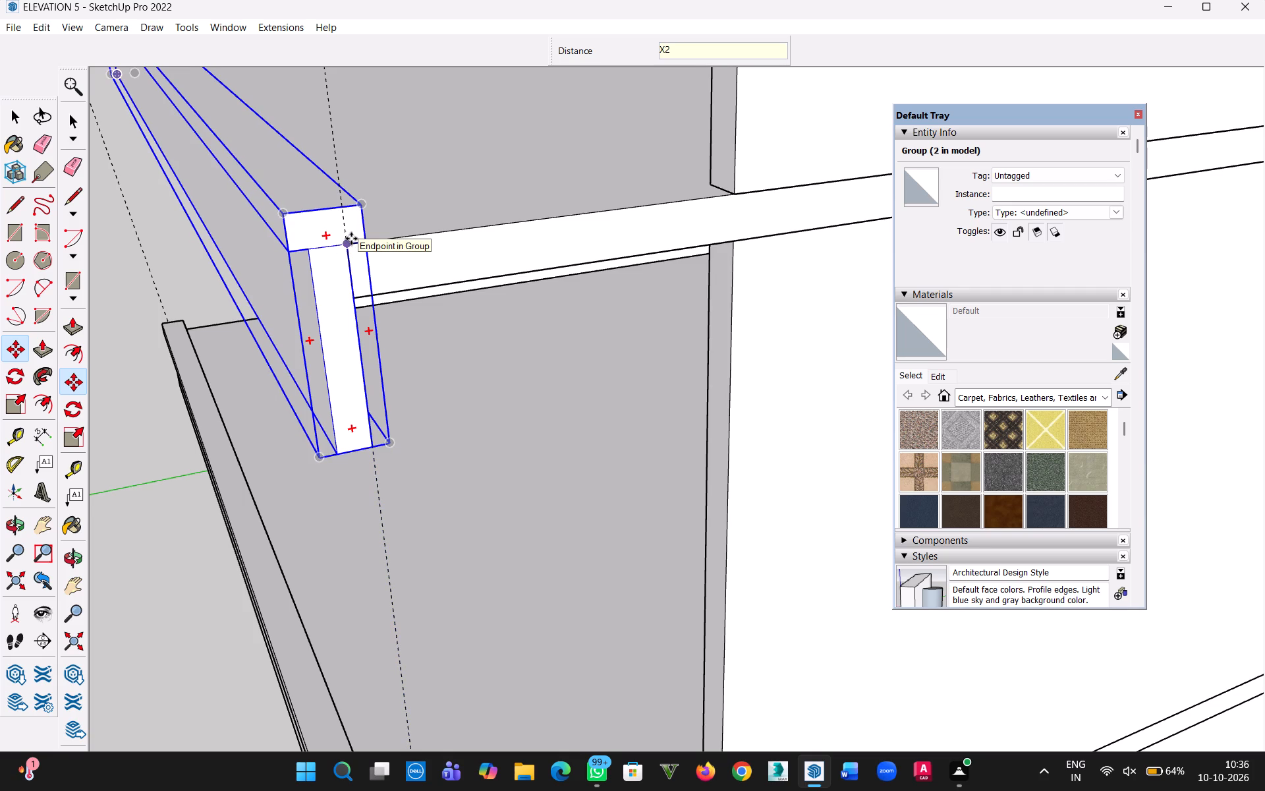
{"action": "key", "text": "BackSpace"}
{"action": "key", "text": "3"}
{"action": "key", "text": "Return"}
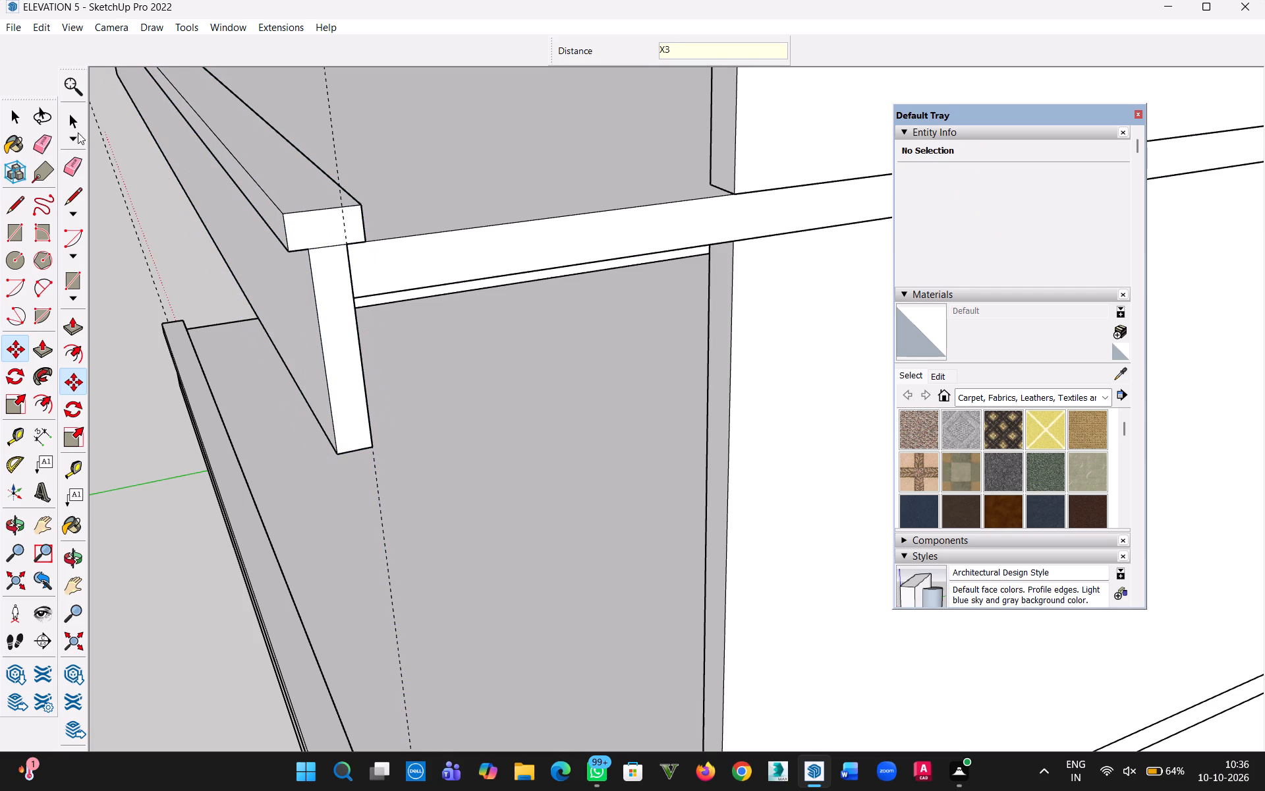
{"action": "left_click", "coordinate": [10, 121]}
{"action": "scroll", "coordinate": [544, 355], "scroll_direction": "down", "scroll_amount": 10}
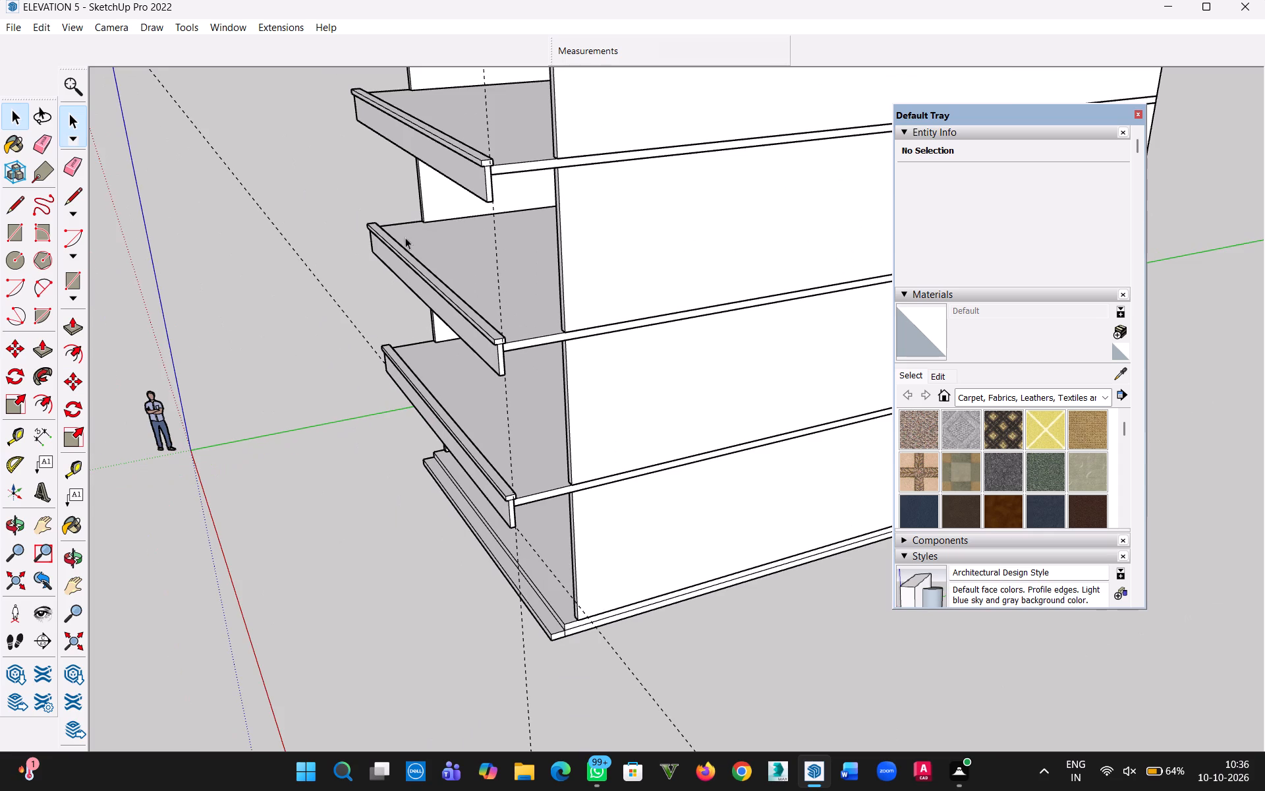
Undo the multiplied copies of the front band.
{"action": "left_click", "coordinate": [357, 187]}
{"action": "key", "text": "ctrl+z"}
Open the remaining front band group for editing at its left end, with Push/Pull active.
{"action": "middle_click_drag", "start_coordinate": [718, 477], "coordinate": [1247, 443]}
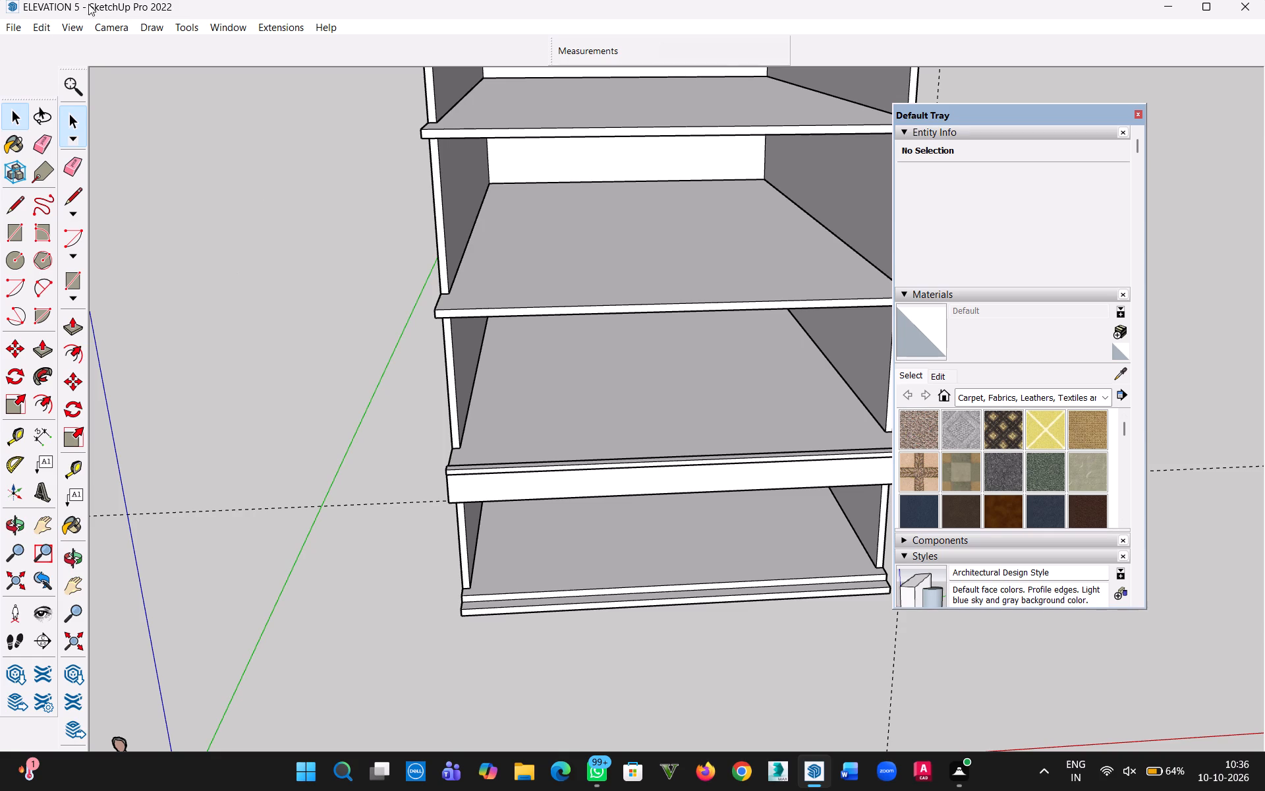
{"action": "left_click", "coordinate": [24, 114]}
{"action": "left_click", "coordinate": [360, 370]}
{"action": "scroll", "coordinate": [648, 515], "scroll_direction": "down", "scroll_amount": 2}
{"action": "key", "text": "h"}
{"action": "left_click_drag", "start_coordinate": [606, 530], "coordinate": [420, 465]}
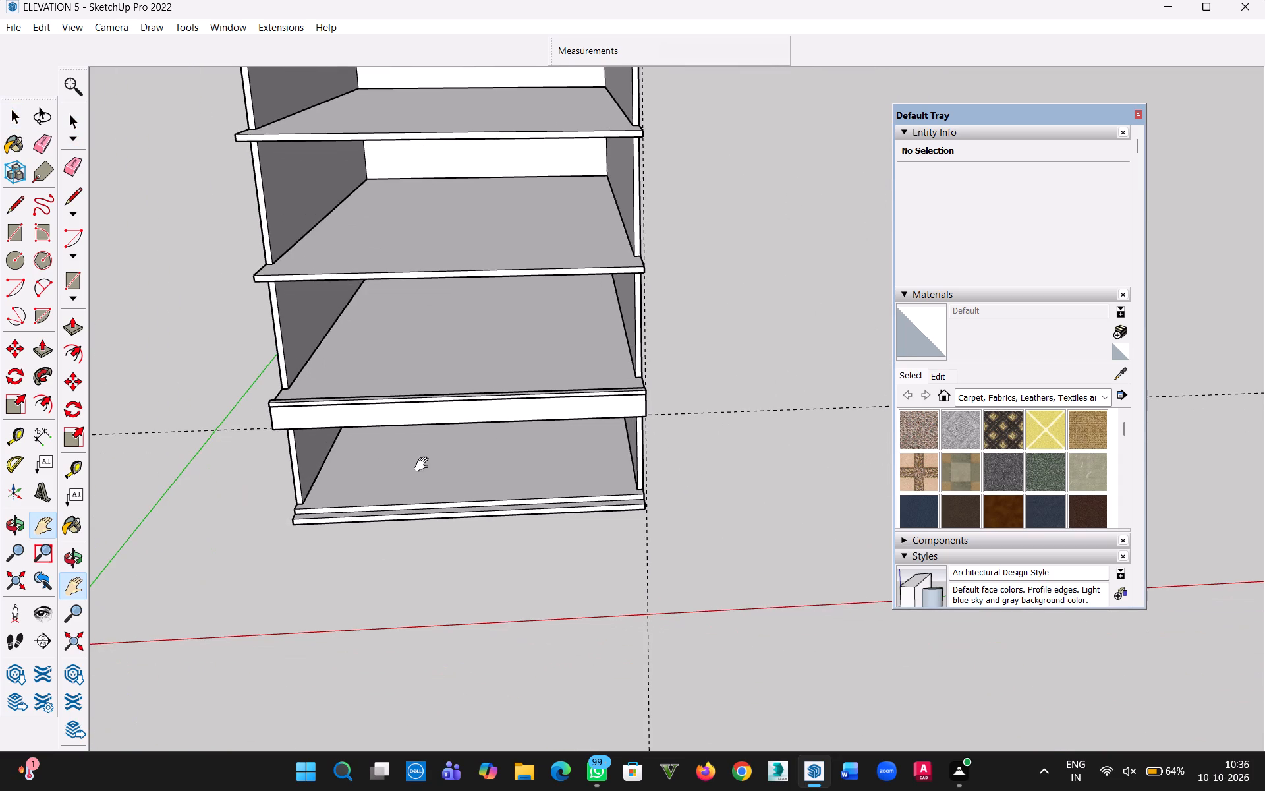
{"action": "key", "text": "h"}
{"action": "middle_click_drag", "start_coordinate": [510, 480], "coordinate": [601, 655]}
{"action": "scroll", "coordinate": [415, 553], "scroll_direction": "up", "scroll_amount": 4}
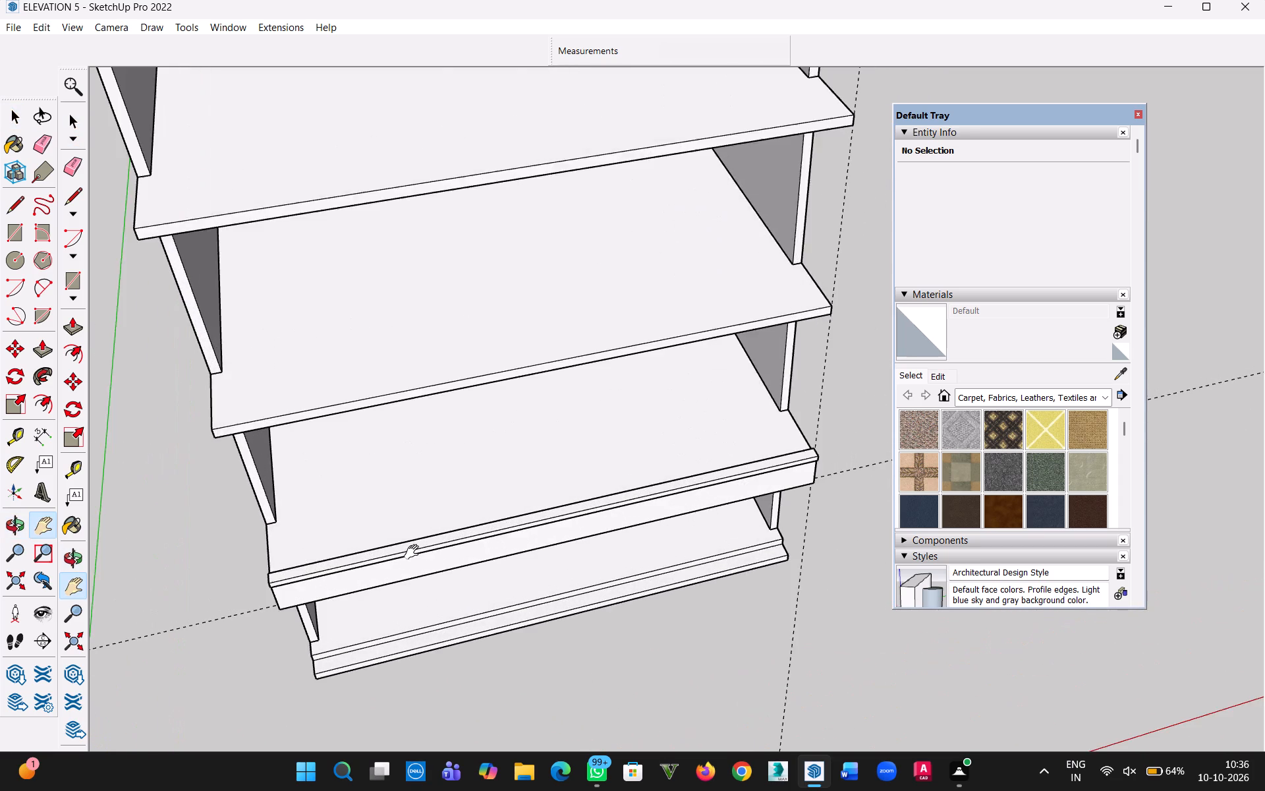
{"action": "scroll", "coordinate": [414, 554], "scroll_direction": "up", "scroll_amount": 2}
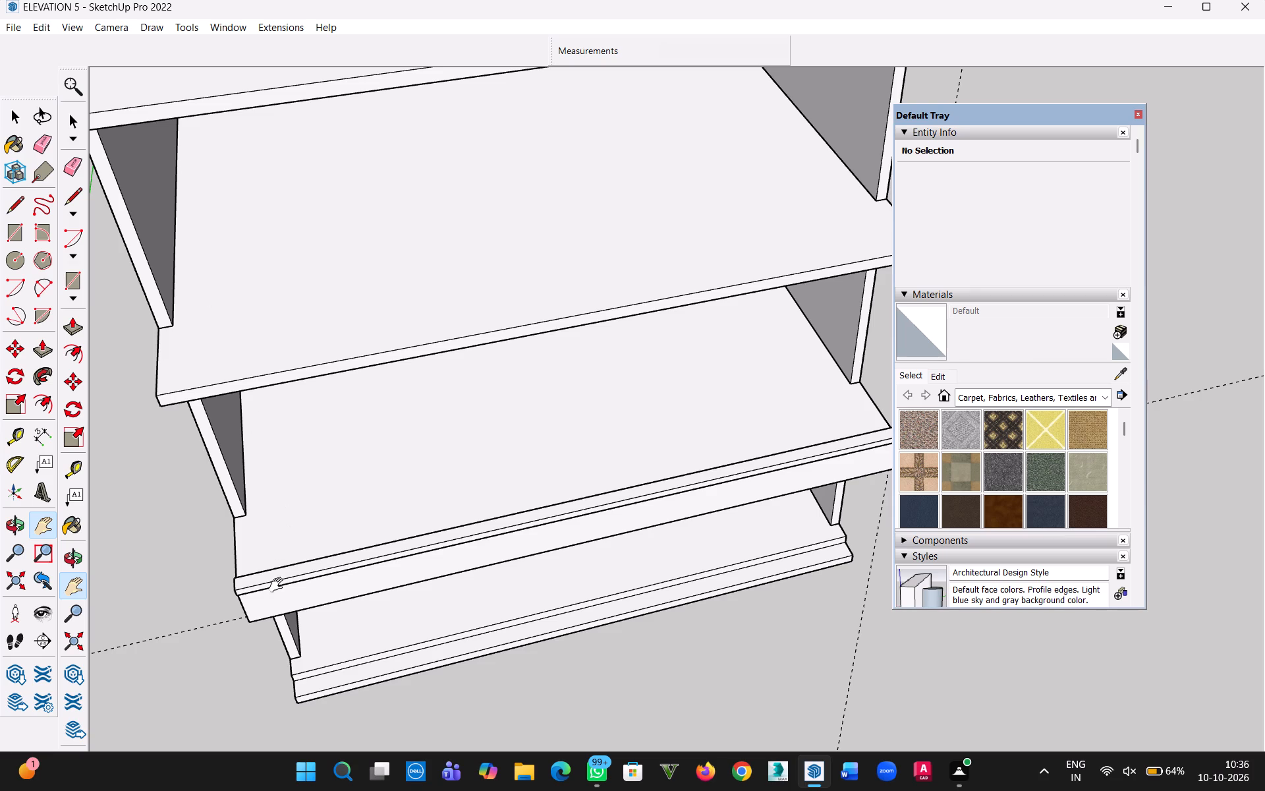
{"action": "middle_click_drag", "start_coordinate": [230, 663], "coordinate": [454, 442]}
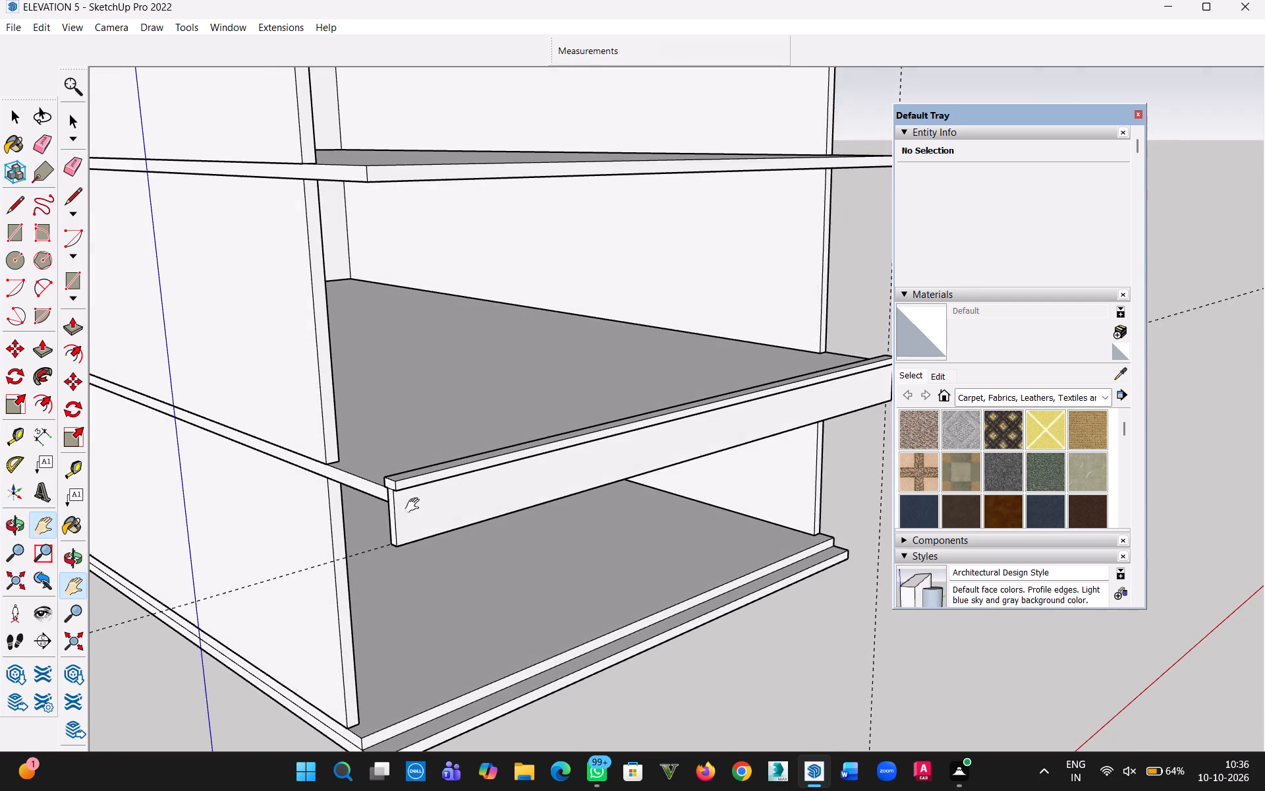
{"action": "scroll", "coordinate": [383, 529], "scroll_direction": "up", "scroll_amount": 4}
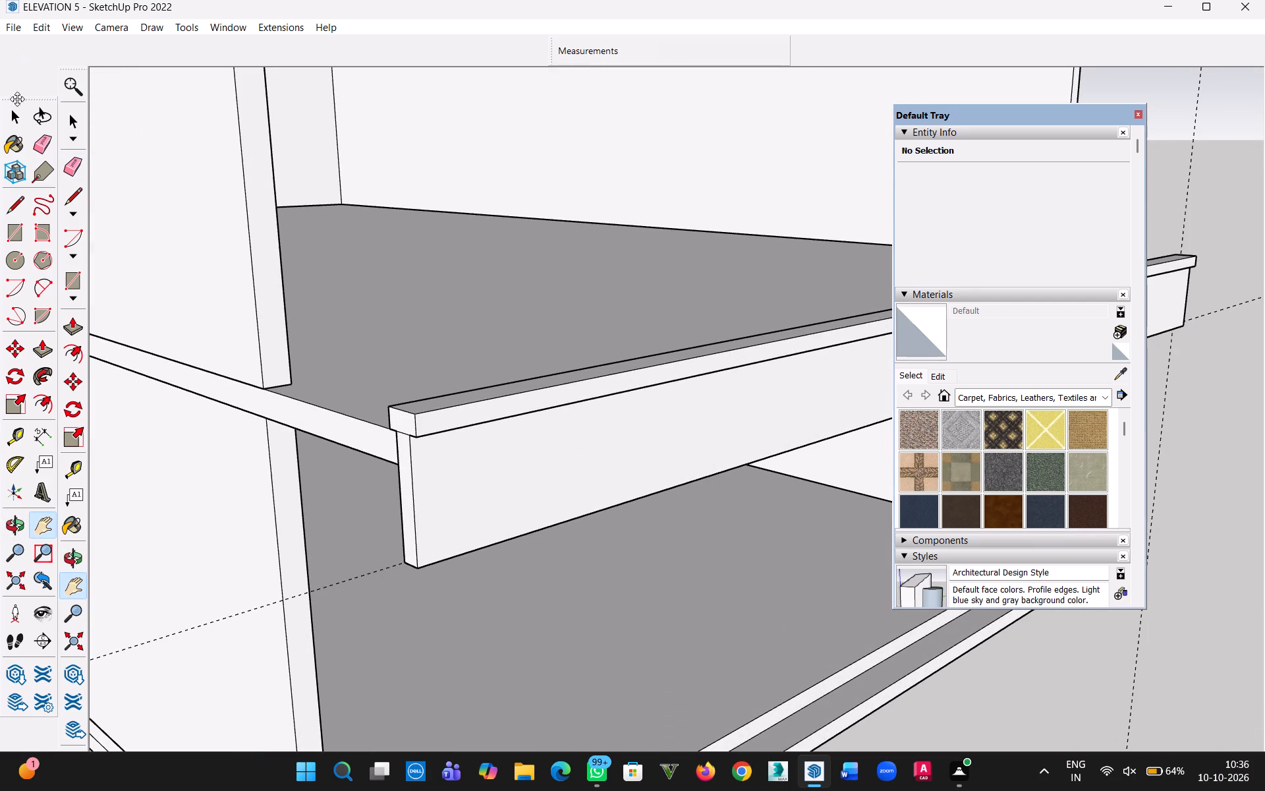
{"action": "left_click", "coordinate": [16, 109]}
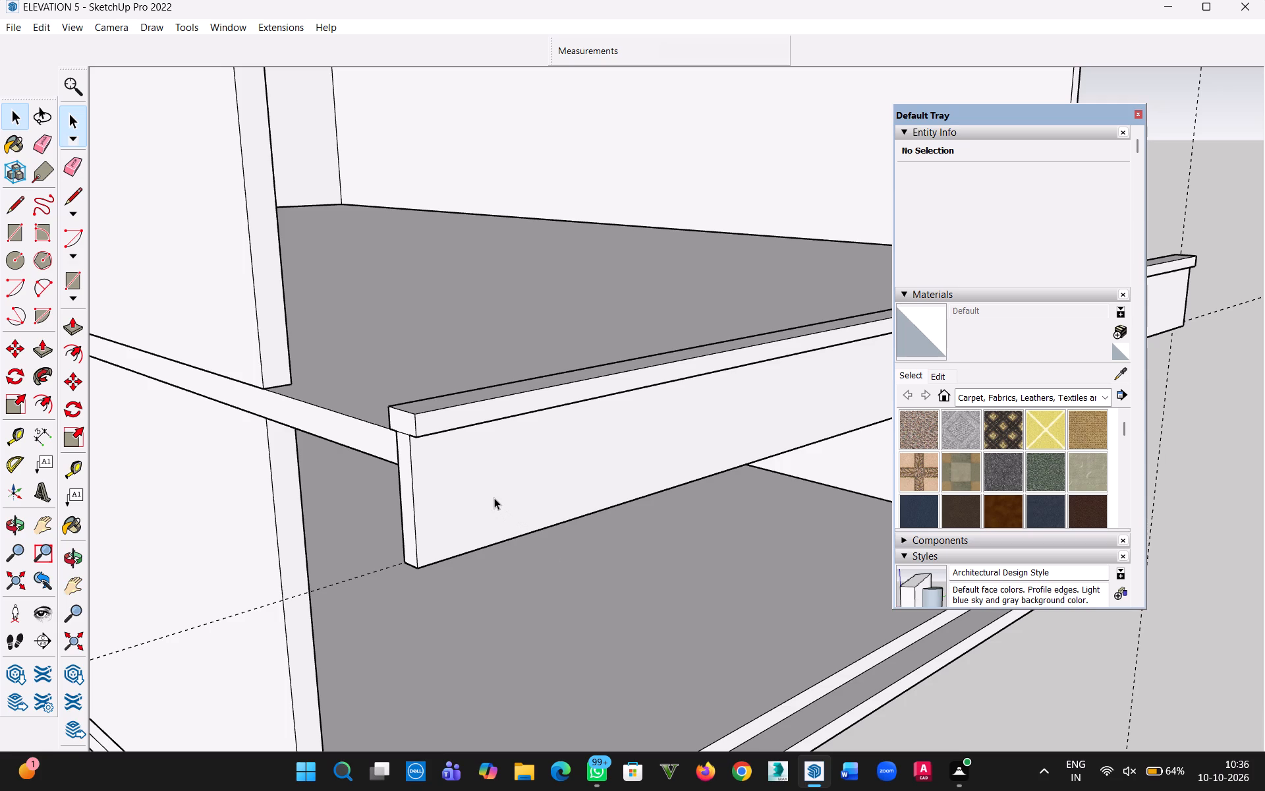
{"action": "double_click", "coordinate": [494, 498]}
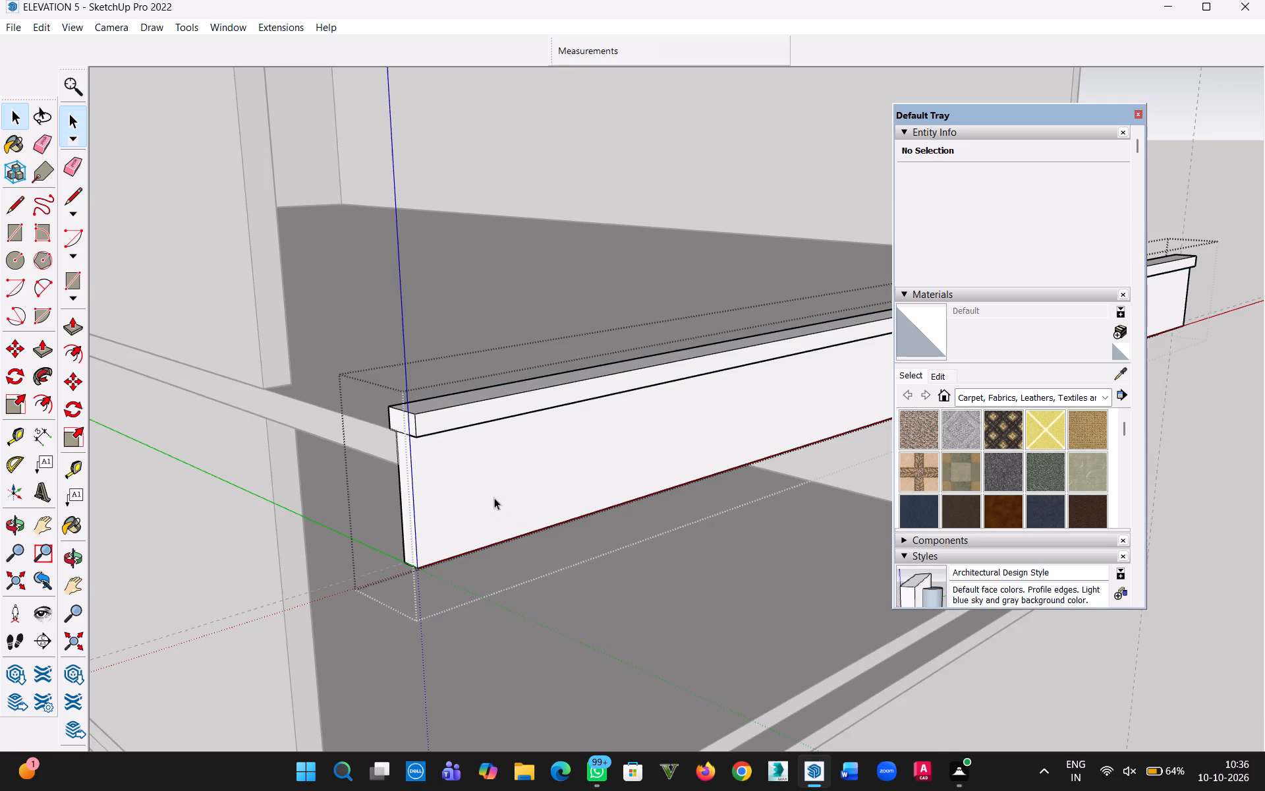
{"action": "key", "text": "p"}
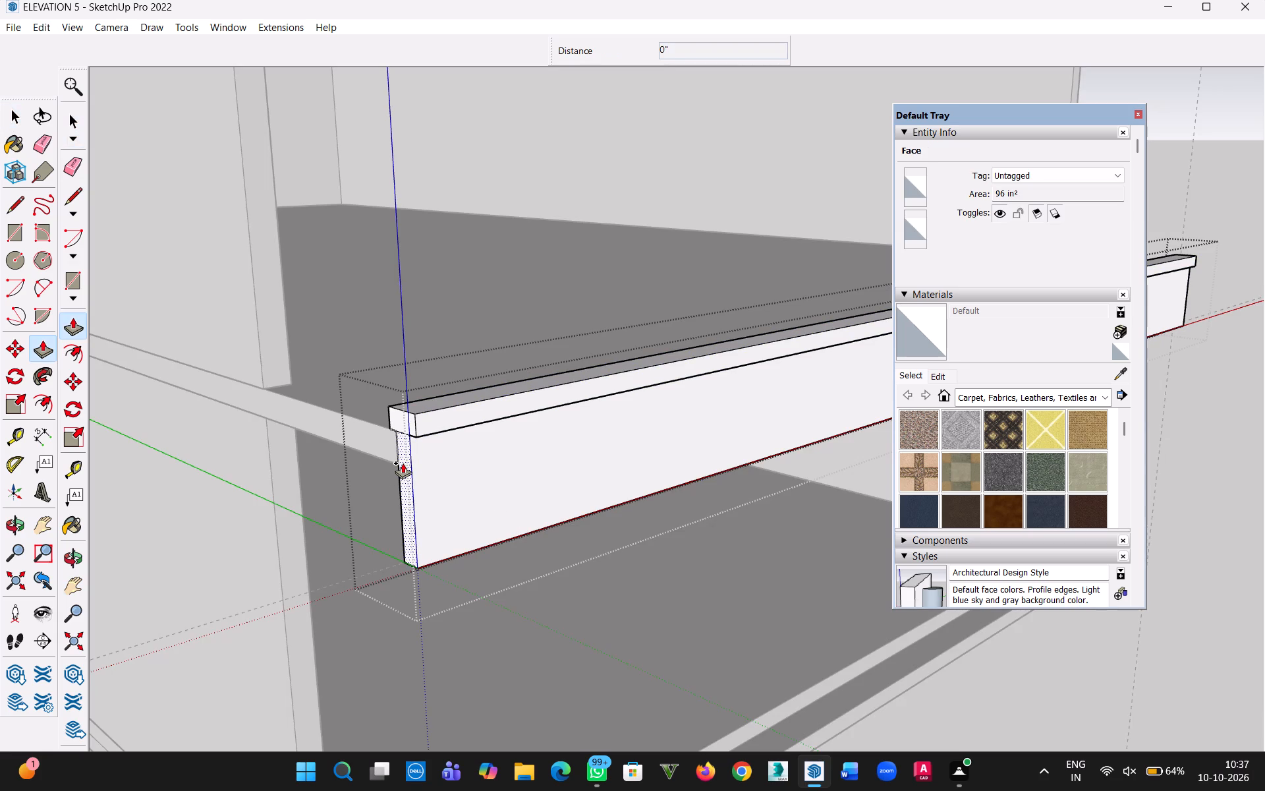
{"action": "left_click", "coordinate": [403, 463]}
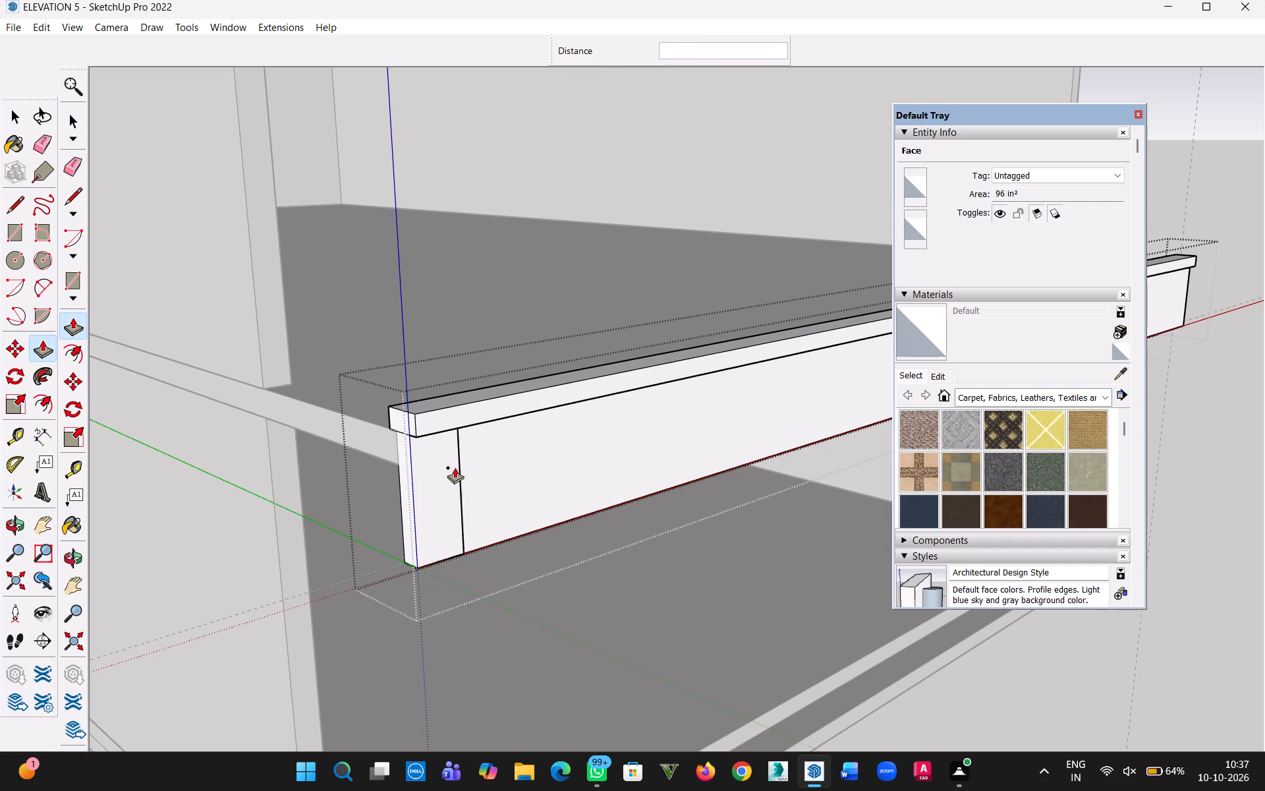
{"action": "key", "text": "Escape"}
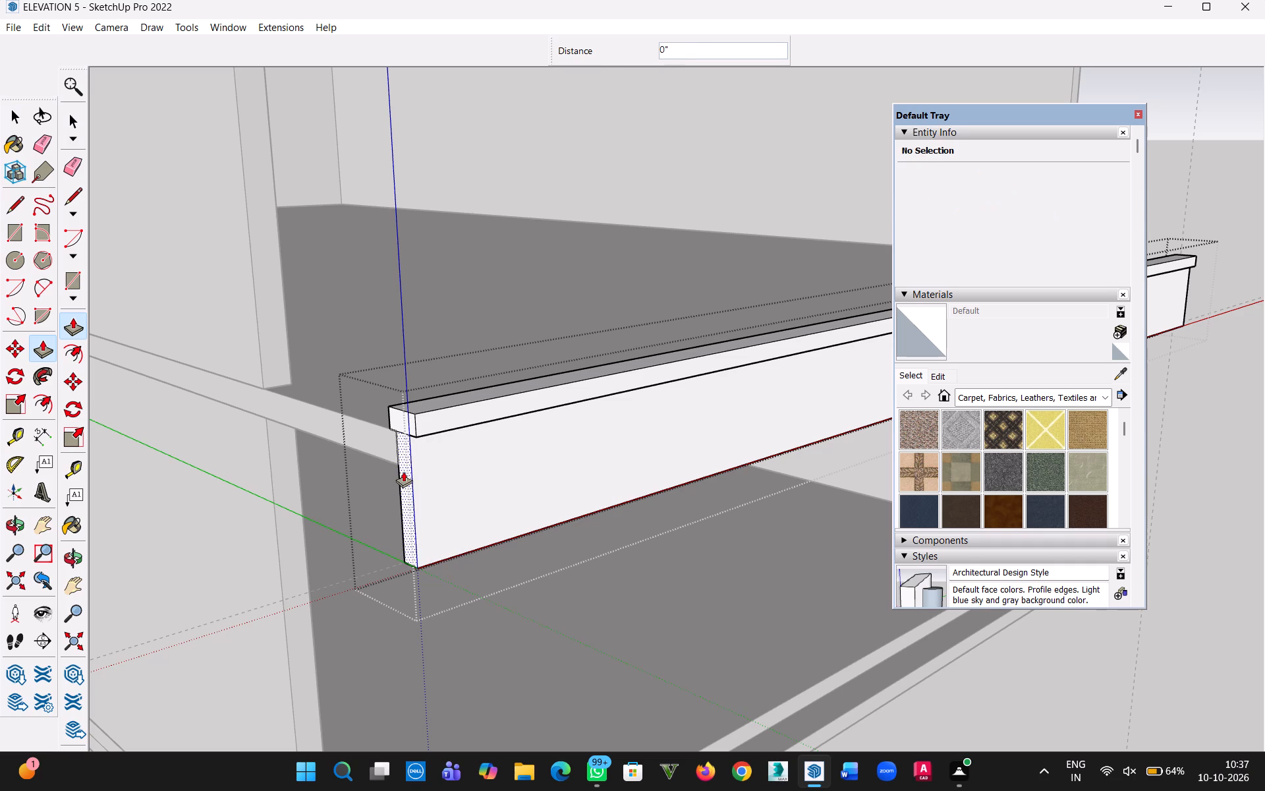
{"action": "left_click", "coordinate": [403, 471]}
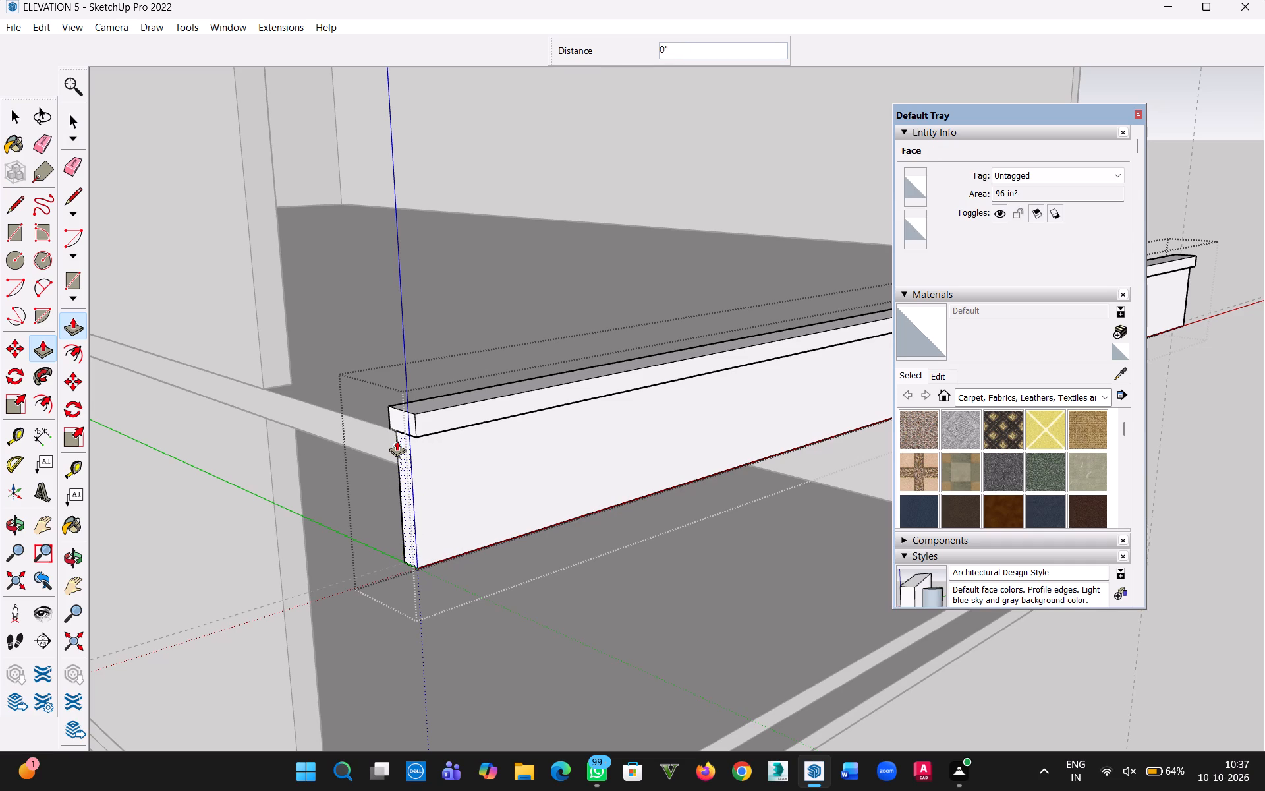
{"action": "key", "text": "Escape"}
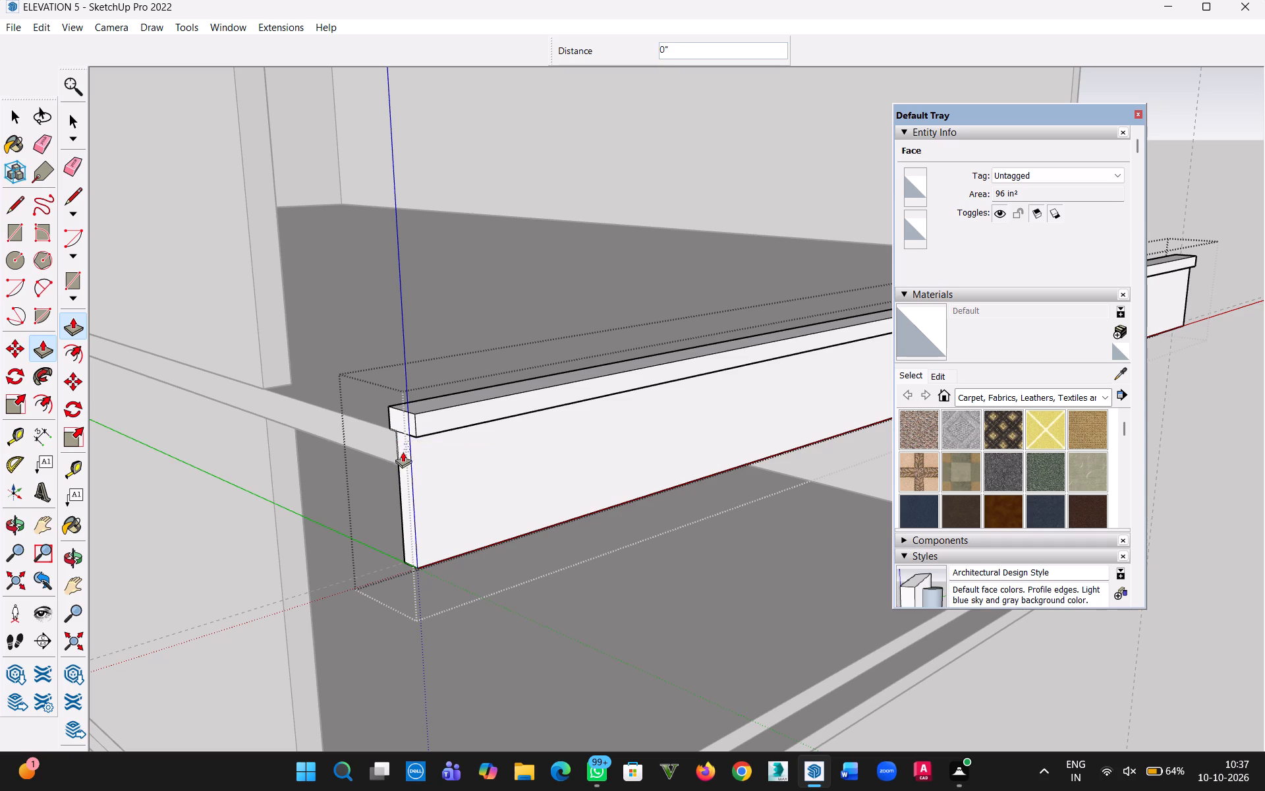
Push the left end face of the front band inward 1', and the top strip's left end face by the same amount.
{"action": "left_click", "coordinate": [403, 460]}
{"action": "key", "text": "1"}
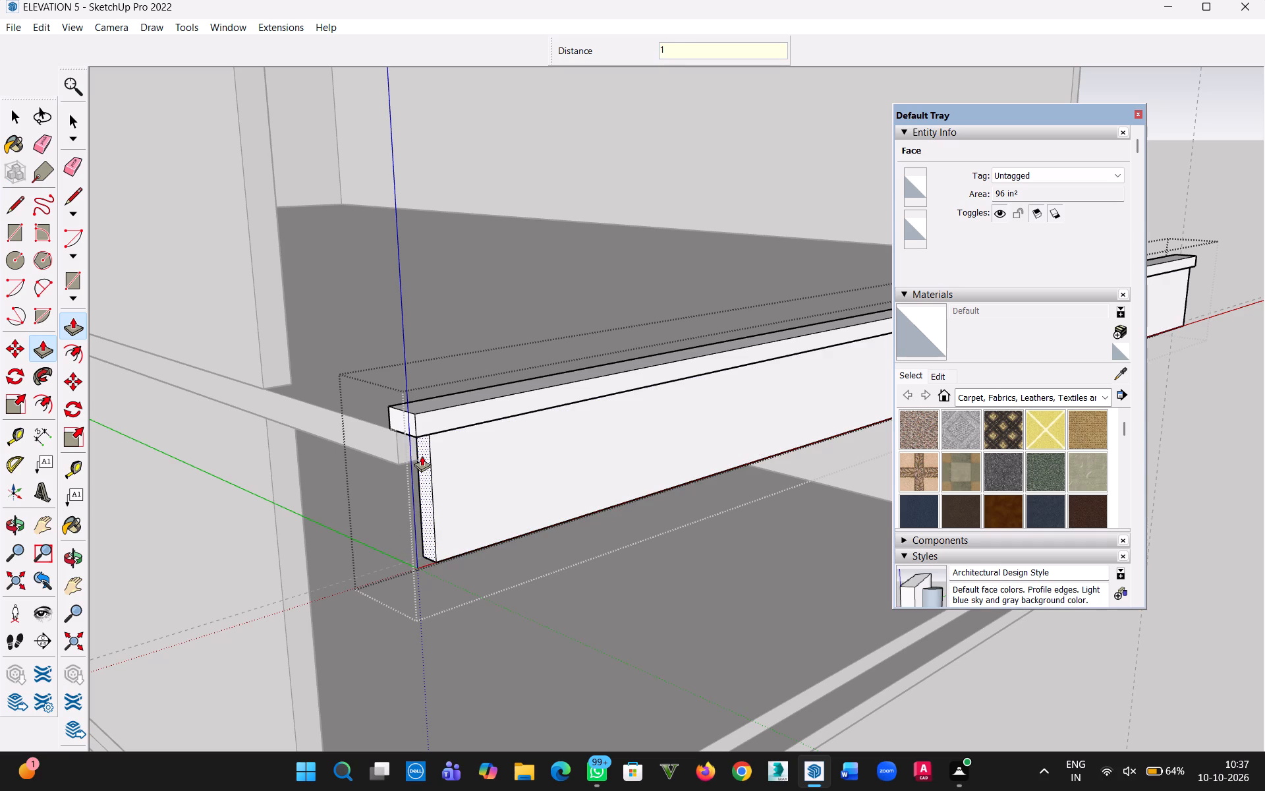
{"action": "key", "text": "apostrophe"}
{"action": "key", "text": "Return"}
{"action": "double_click", "coordinate": [395, 412]}
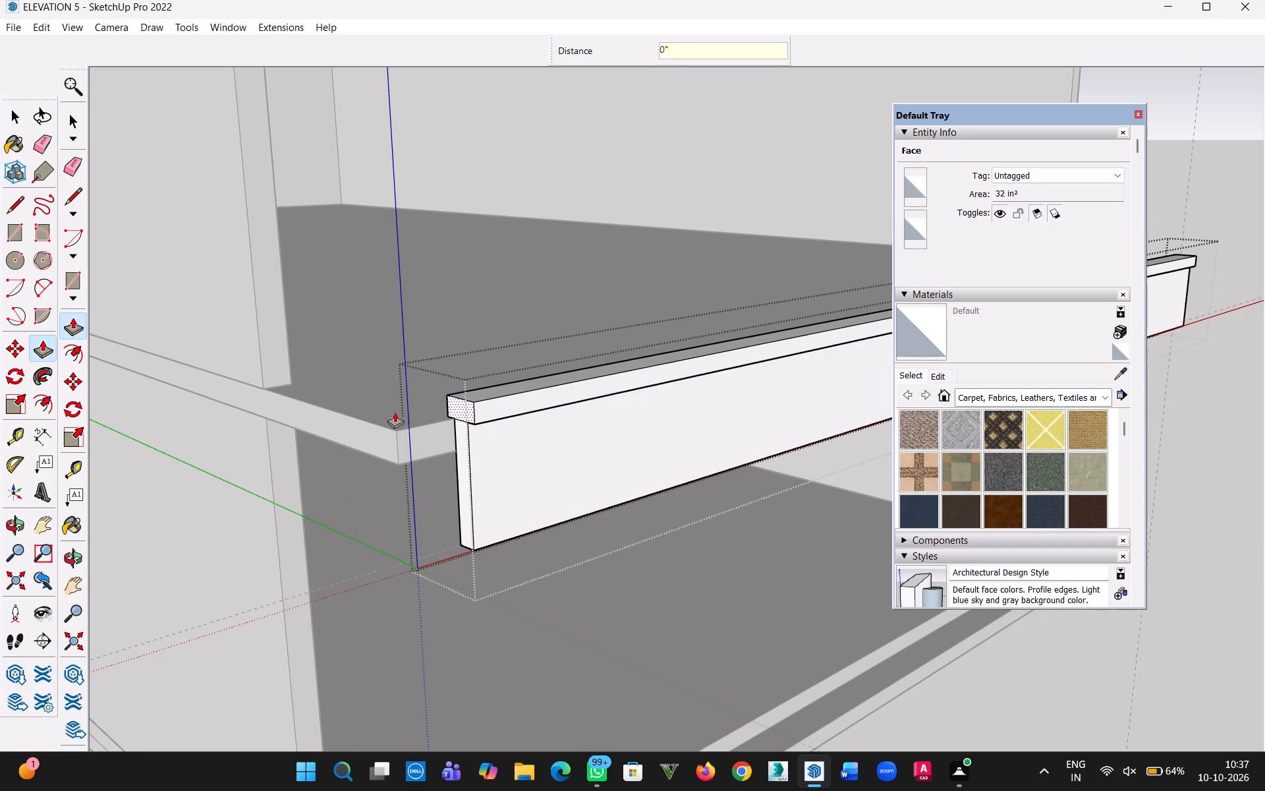
At the band's right end, push the top strip's end face inward 1' and the band's end face by the same amount.
{"action": "scroll", "coordinate": [520, 627], "scroll_direction": "down", "scroll_amount": 2}
{"action": "key", "text": "h"}
{"action": "scroll", "coordinate": [576, 612], "scroll_direction": "down", "scroll_amount": 1}
{"action": "left_click_drag", "start_coordinate": [587, 606], "coordinate": [117, 686]}
{"action": "middle_click_drag", "start_coordinate": [673, 452], "coordinate": [670, 454]}
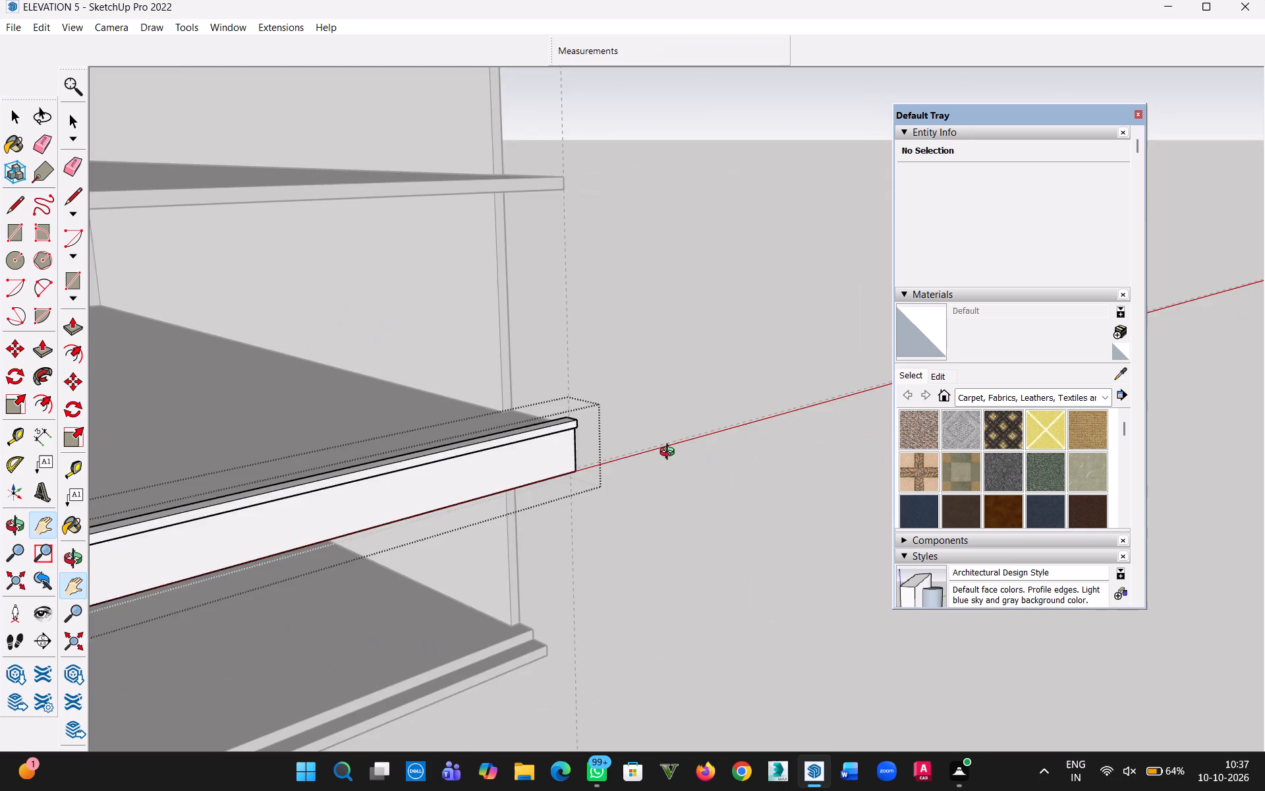
{"action": "middle_click_drag", "start_coordinate": [670, 454], "coordinate": [169, 448]}
{"action": "middle_click_drag", "start_coordinate": [575, 386], "coordinate": [355, 422]}
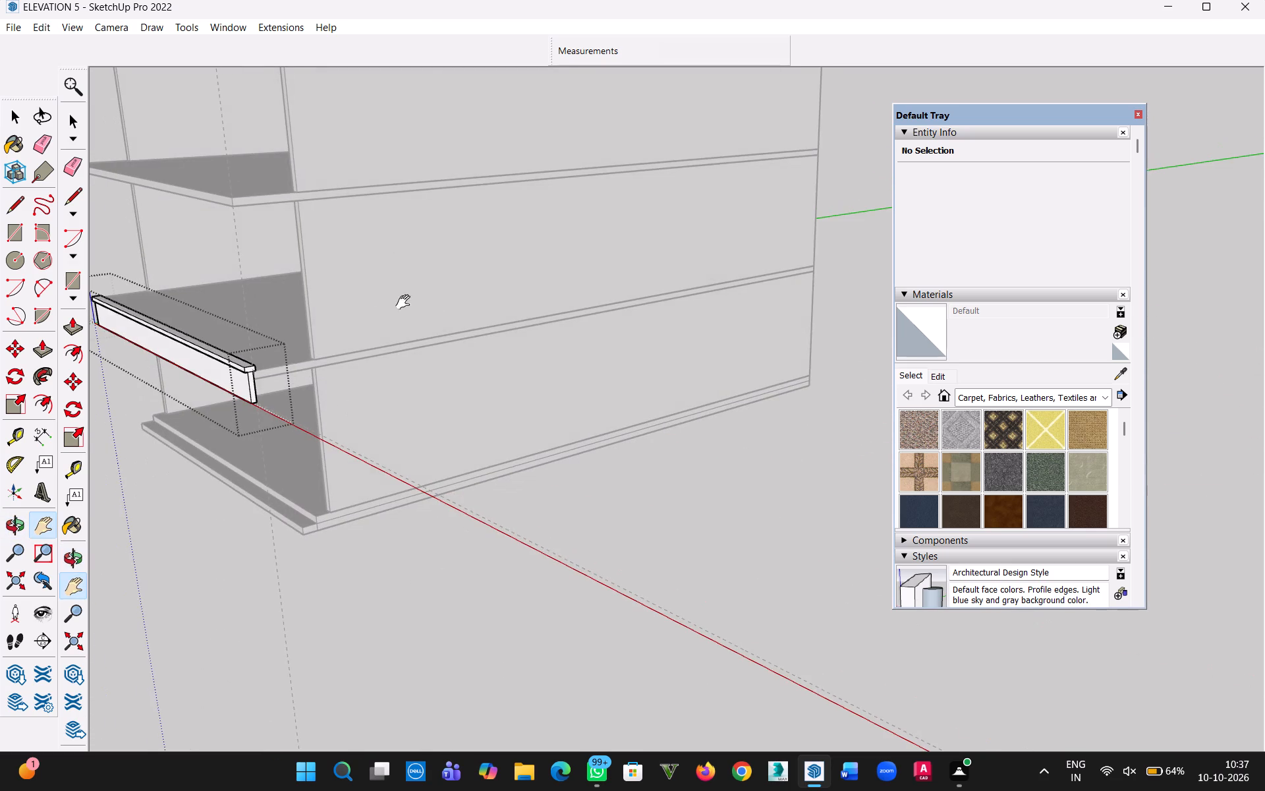
{"action": "scroll", "coordinate": [266, 384], "scroll_direction": "up", "scroll_amount": 8}
{"action": "key", "text": "Escape"}
{"action": "scroll", "coordinate": [244, 348], "scroll_direction": "up", "scroll_amount": 3}
{"action": "double_click", "coordinate": [248, 338]}
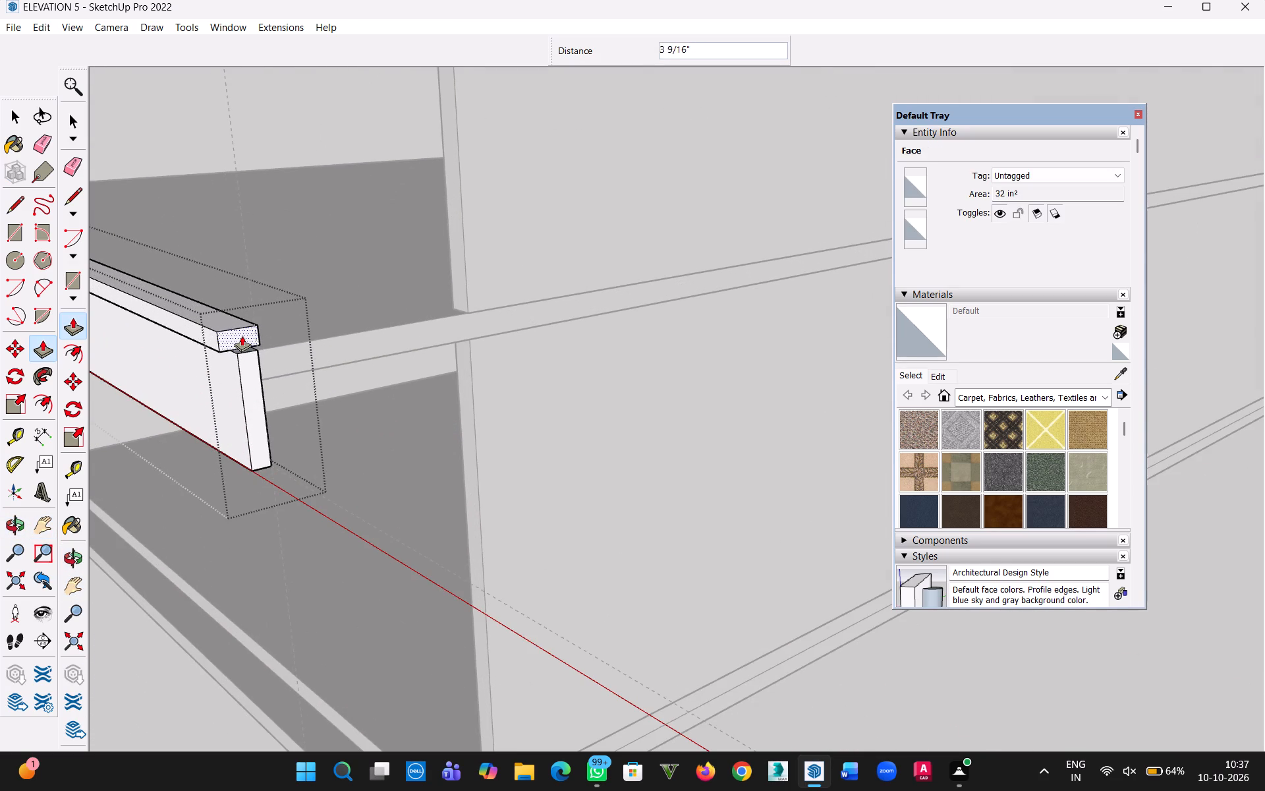
{"action": "type", "text": "1'"}
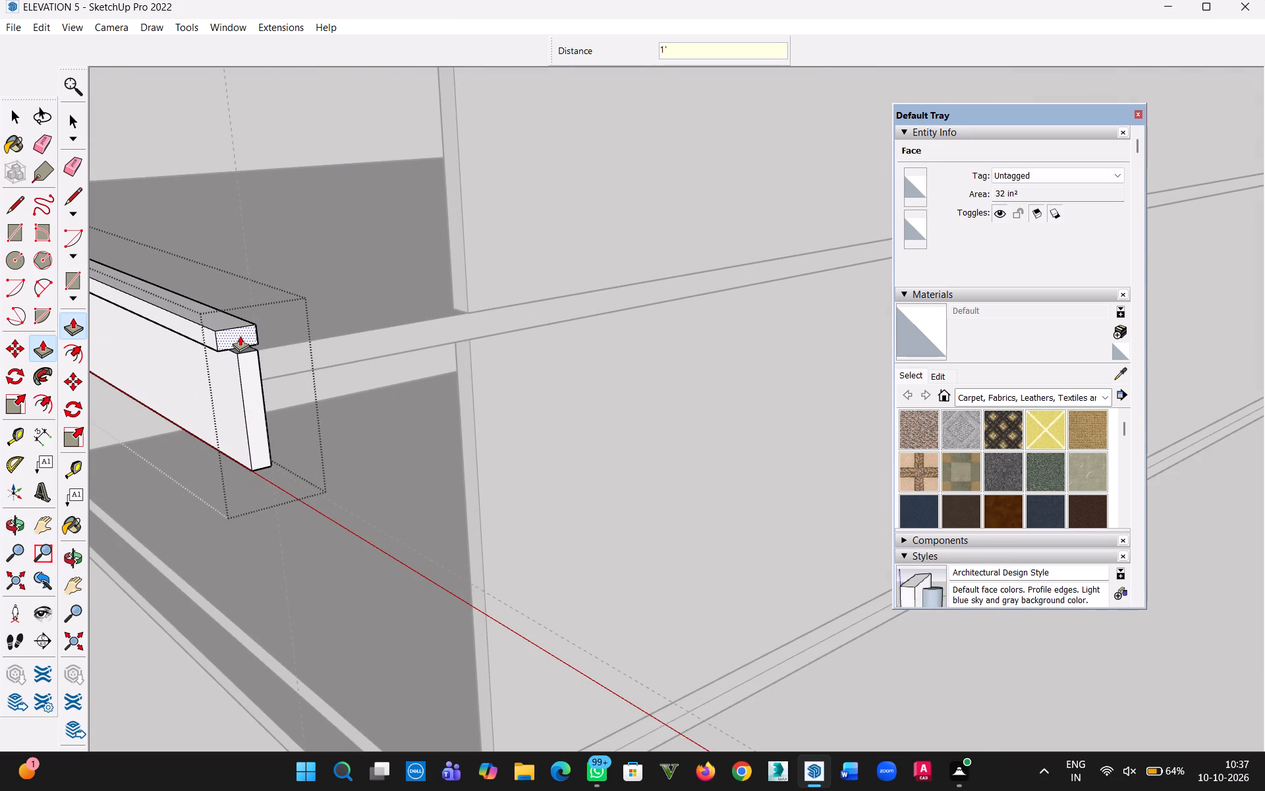
{"action": "key", "text": "Return"}
{"action": "double_click", "coordinate": [253, 391]}
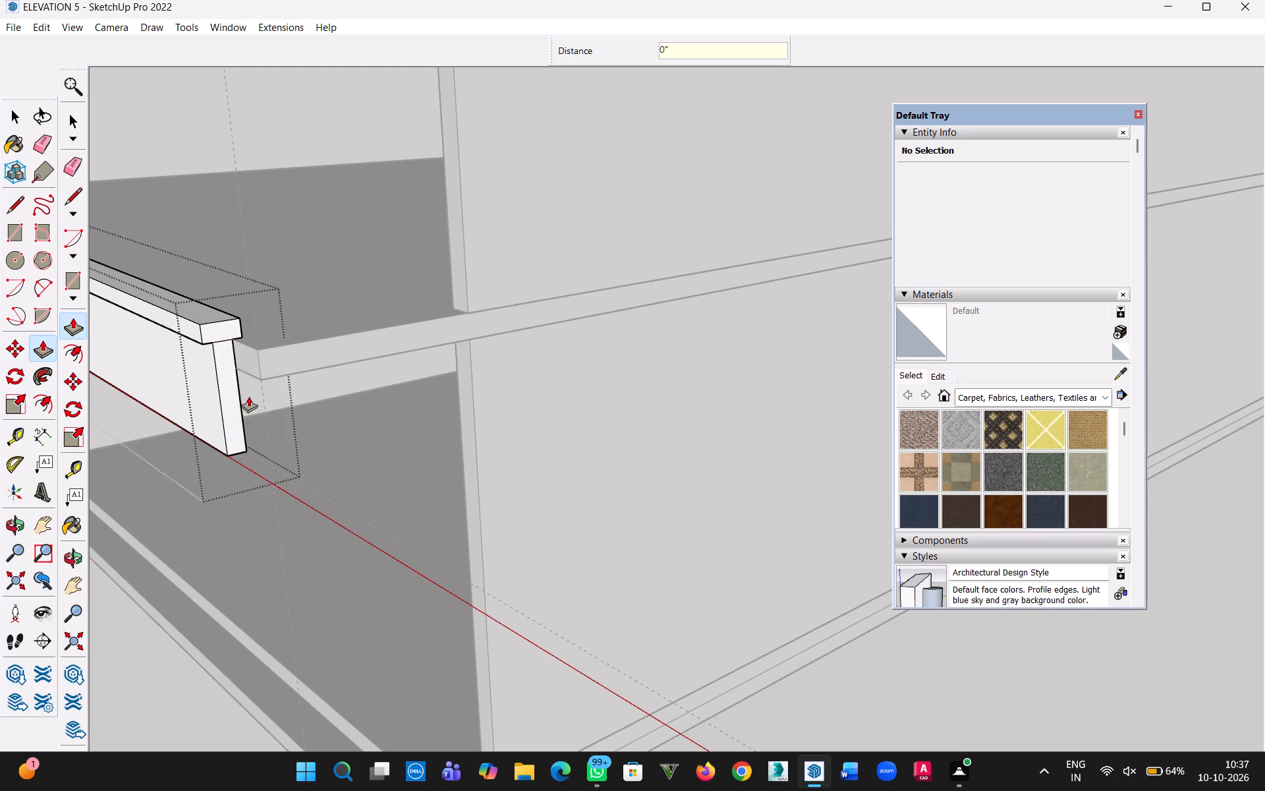
Finish editing the front band and close its group.
{"action": "left_click", "coordinate": [14, 112]}
{"action": "left_click", "coordinate": [315, 245]}
Place a guide 3' straight up from the left end edge of the front band's top strip.
{"action": "scroll", "coordinate": [299, 291], "scroll_direction": "down", "scroll_amount": 4}
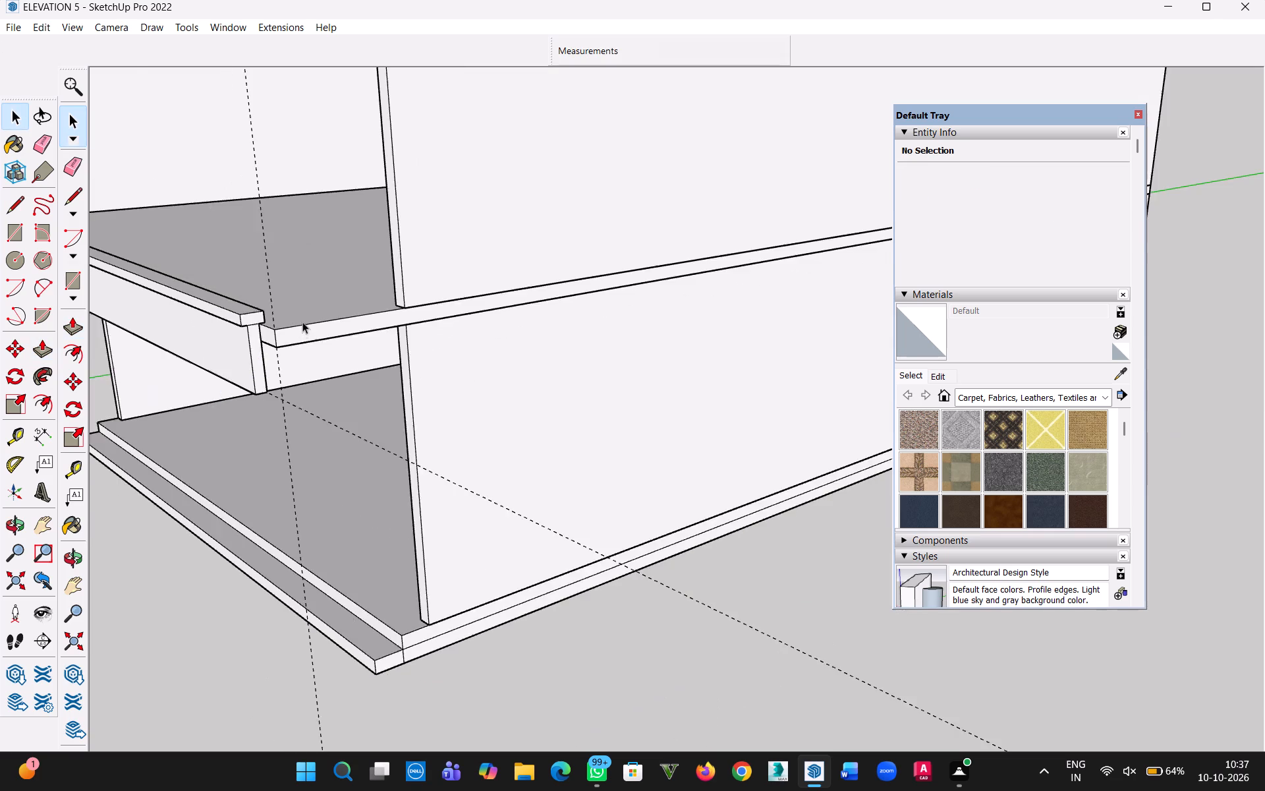
{"action": "scroll", "coordinate": [302, 322], "scroll_direction": "down", "scroll_amount": 6}
{"action": "middle_click_drag", "start_coordinate": [190, 432], "coordinate": [385, 491]}
{"action": "middle_click_drag", "start_coordinate": [397, 491], "coordinate": [652, 470]}
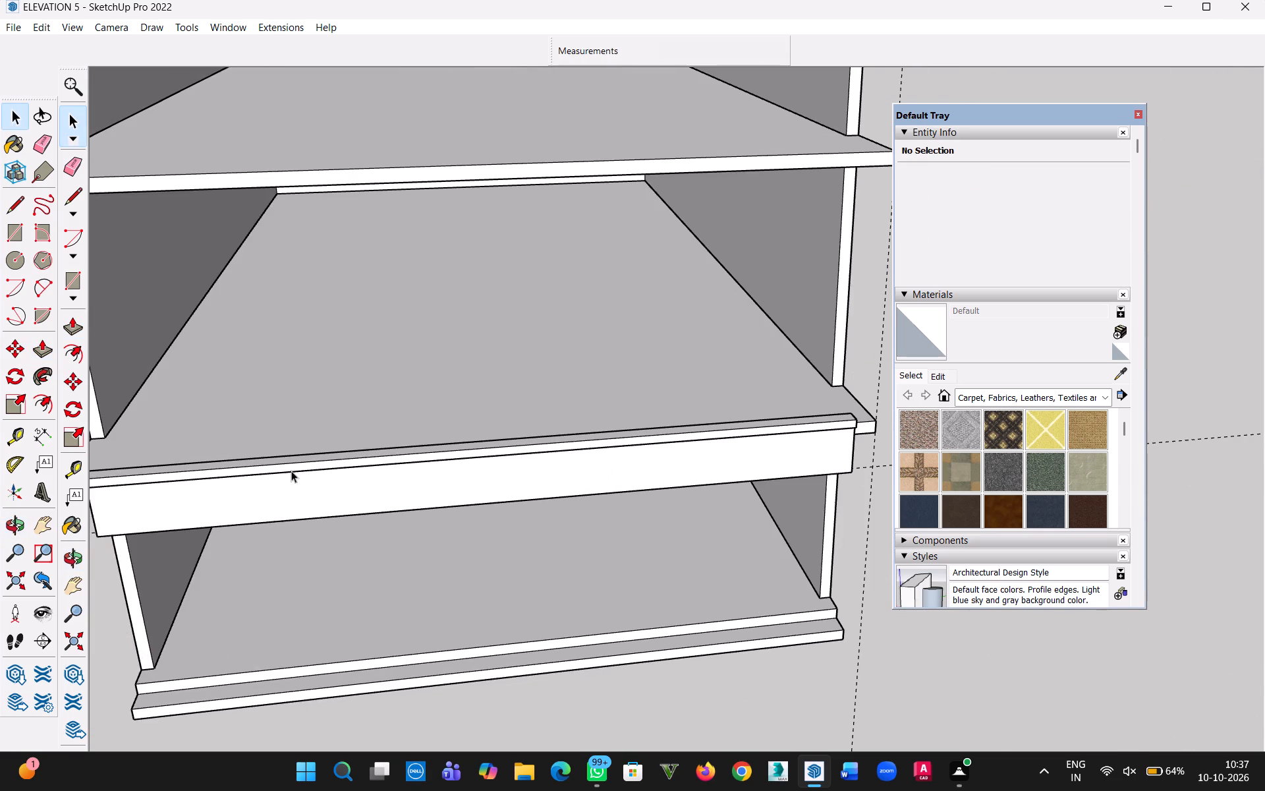
{"action": "scroll", "coordinate": [291, 471], "scroll_direction": "down", "scroll_amount": 3}
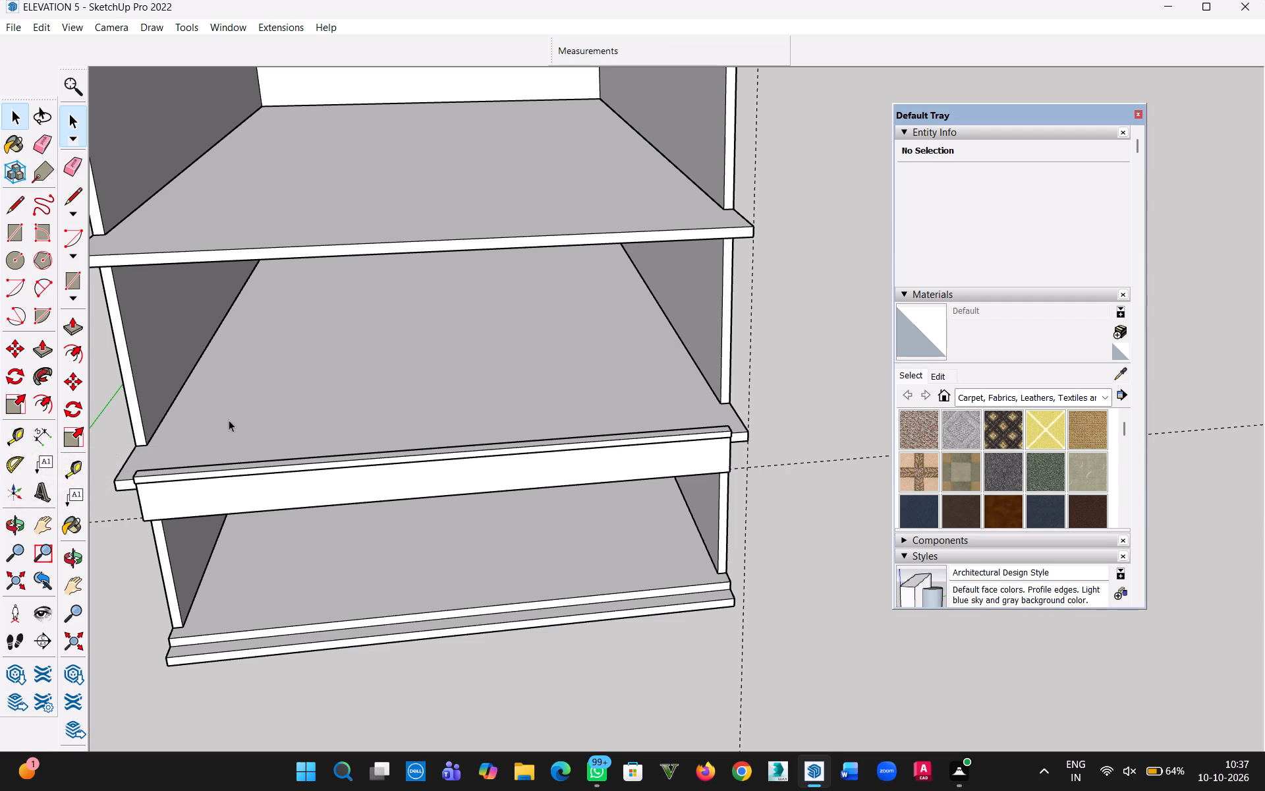
{"action": "middle_click_drag", "start_coordinate": [232, 421], "coordinate": [291, 439]}
{"action": "middle_click_drag", "start_coordinate": [308, 452], "coordinate": [343, 466]}
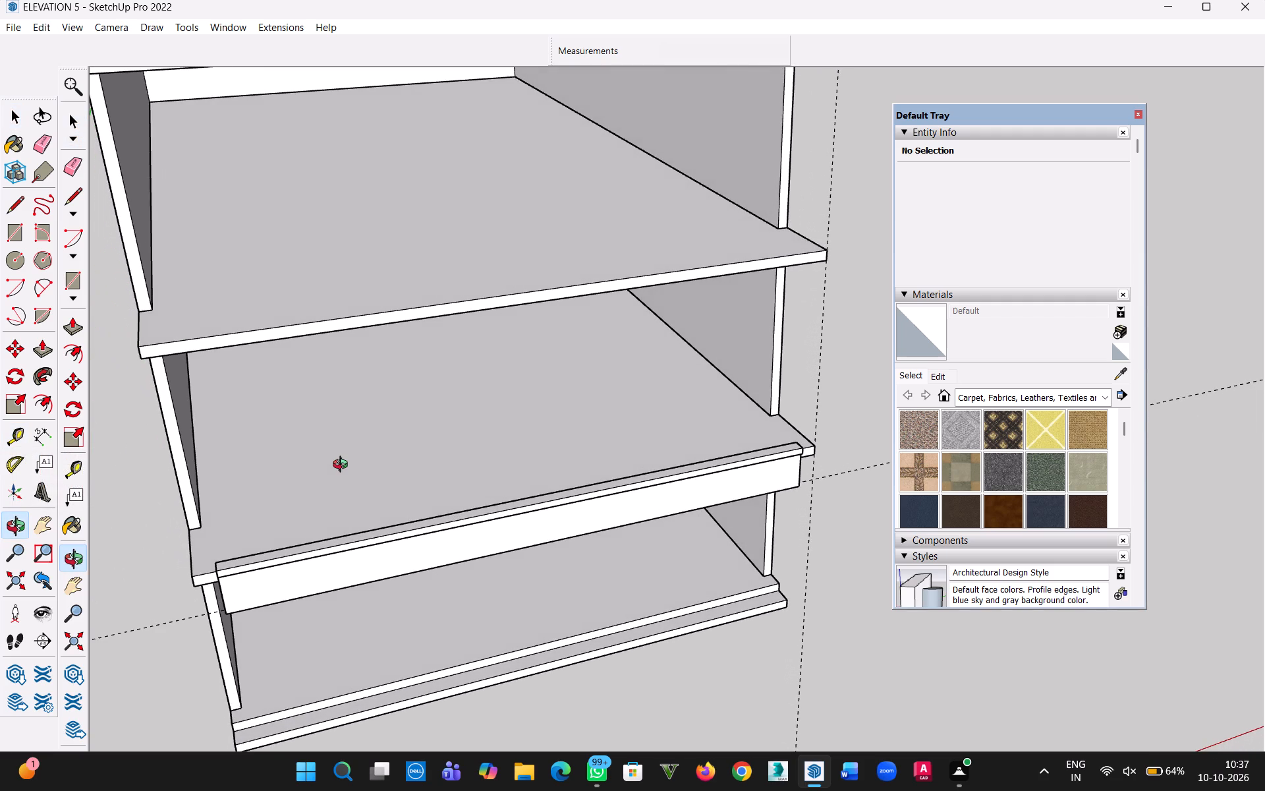
{"action": "middle_click_drag", "start_coordinate": [343, 466], "coordinate": [322, 456]}
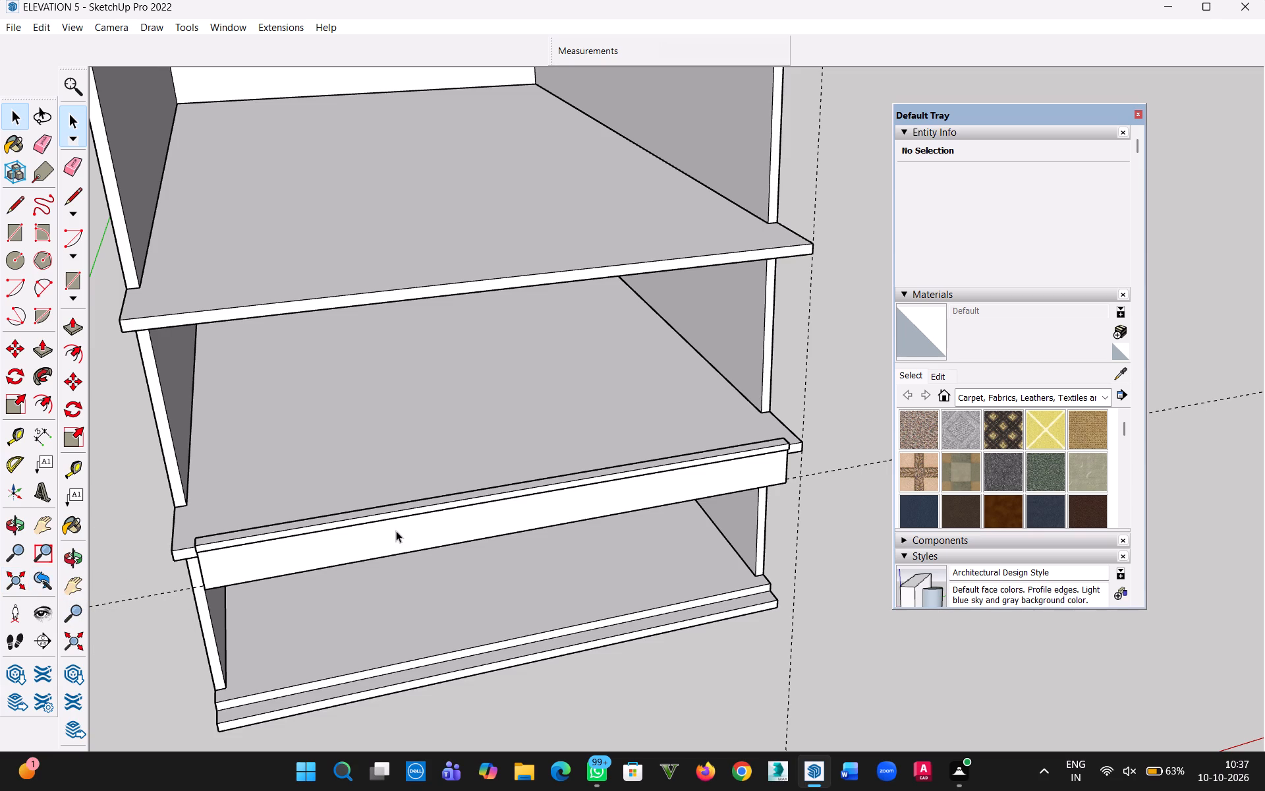
{"action": "scroll", "coordinate": [197, 587], "scroll_direction": "up", "scroll_amount": 3}
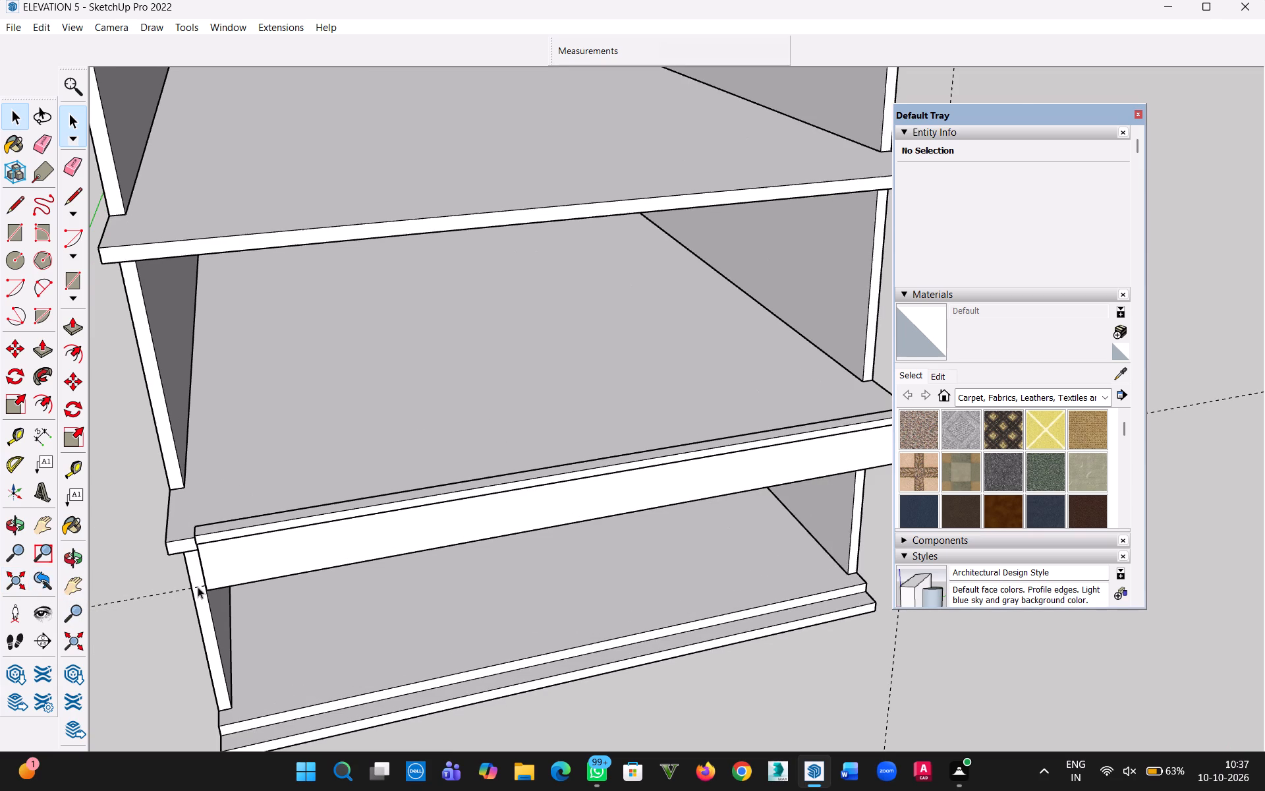
{"action": "key", "text": "t"}
{"action": "scroll", "coordinate": [201, 543], "scroll_direction": "up", "scroll_amount": 10}
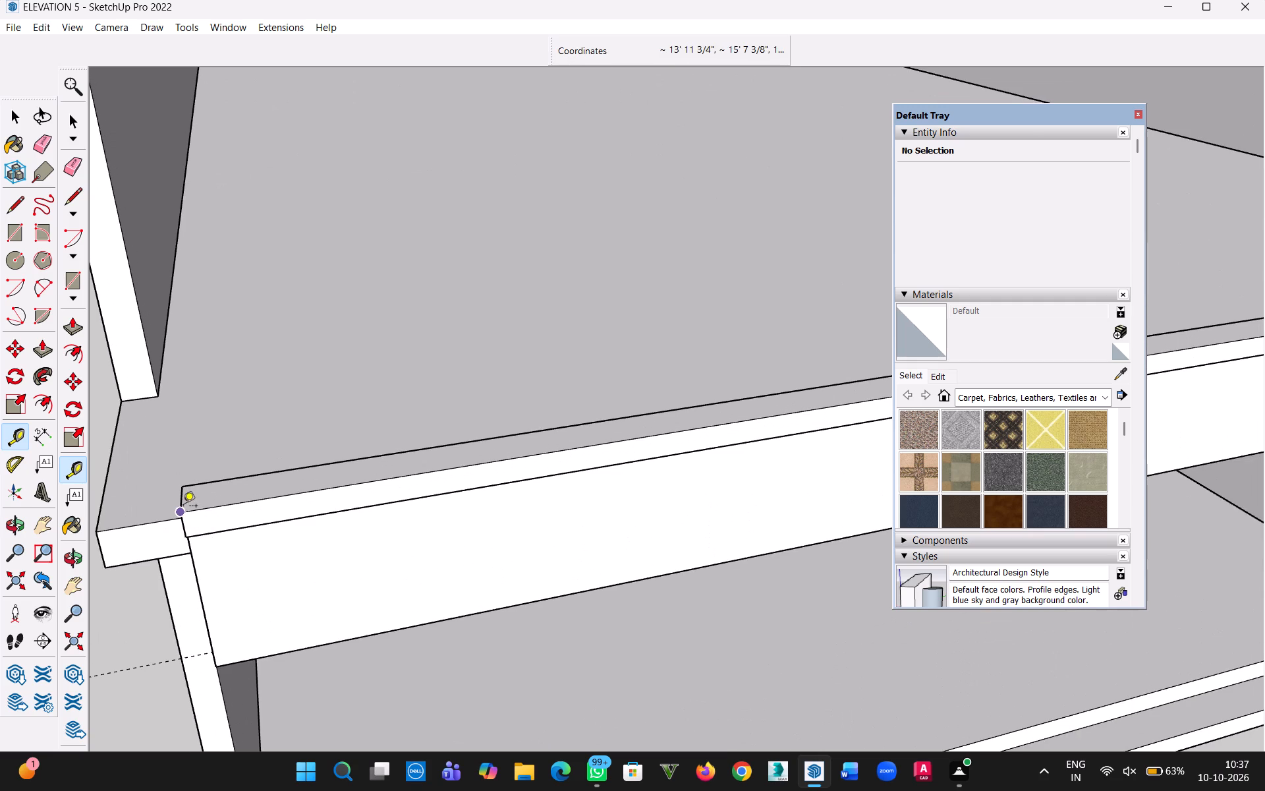
{"action": "left_click", "coordinate": [184, 503]}
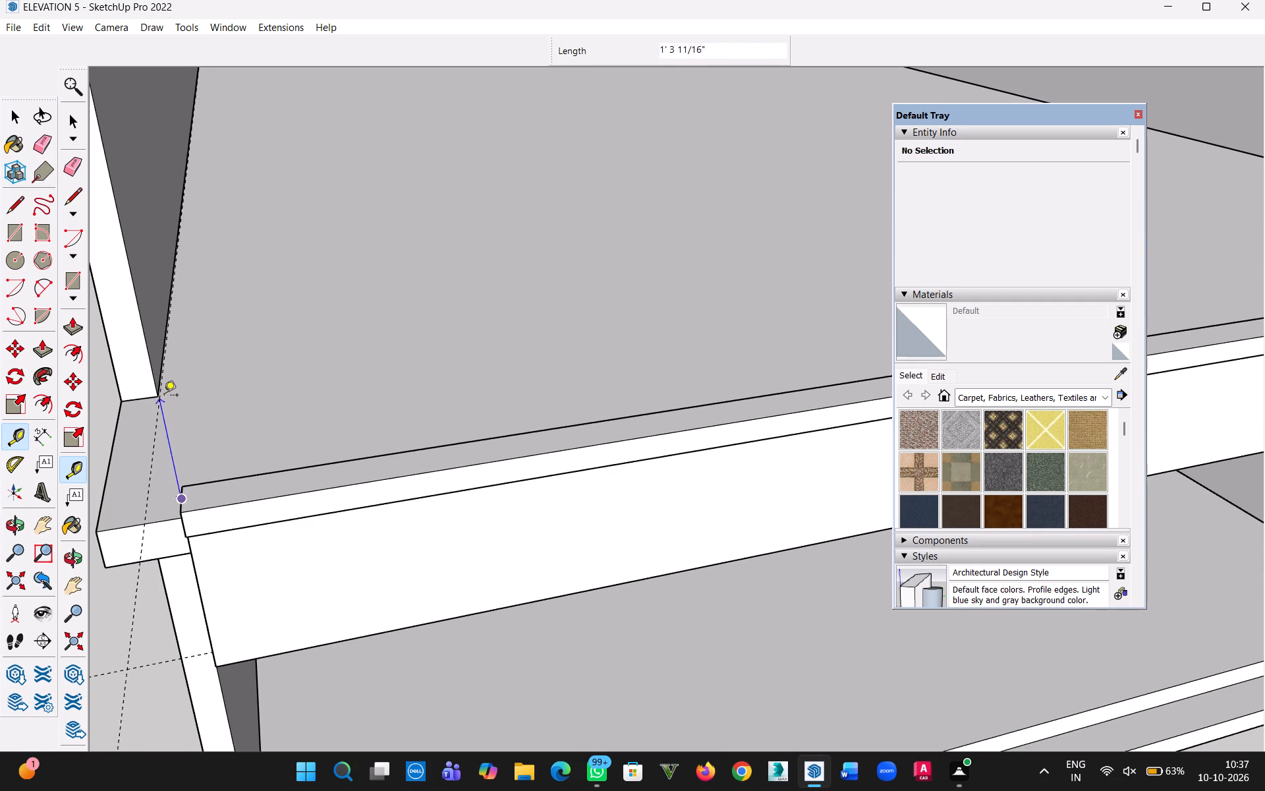
{"action": "scroll", "coordinate": [166, 401], "scroll_direction": "down", "scroll_amount": 8}
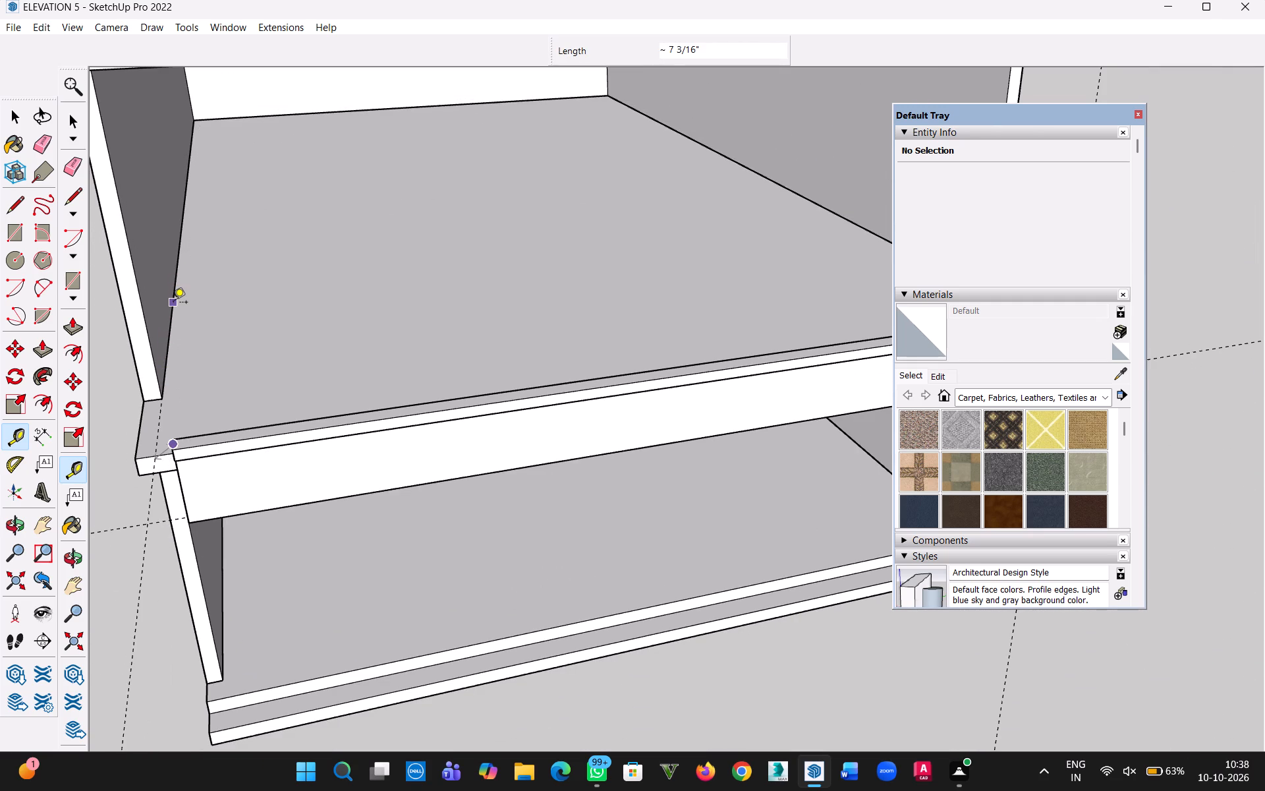
{"action": "key", "text": "Up"}
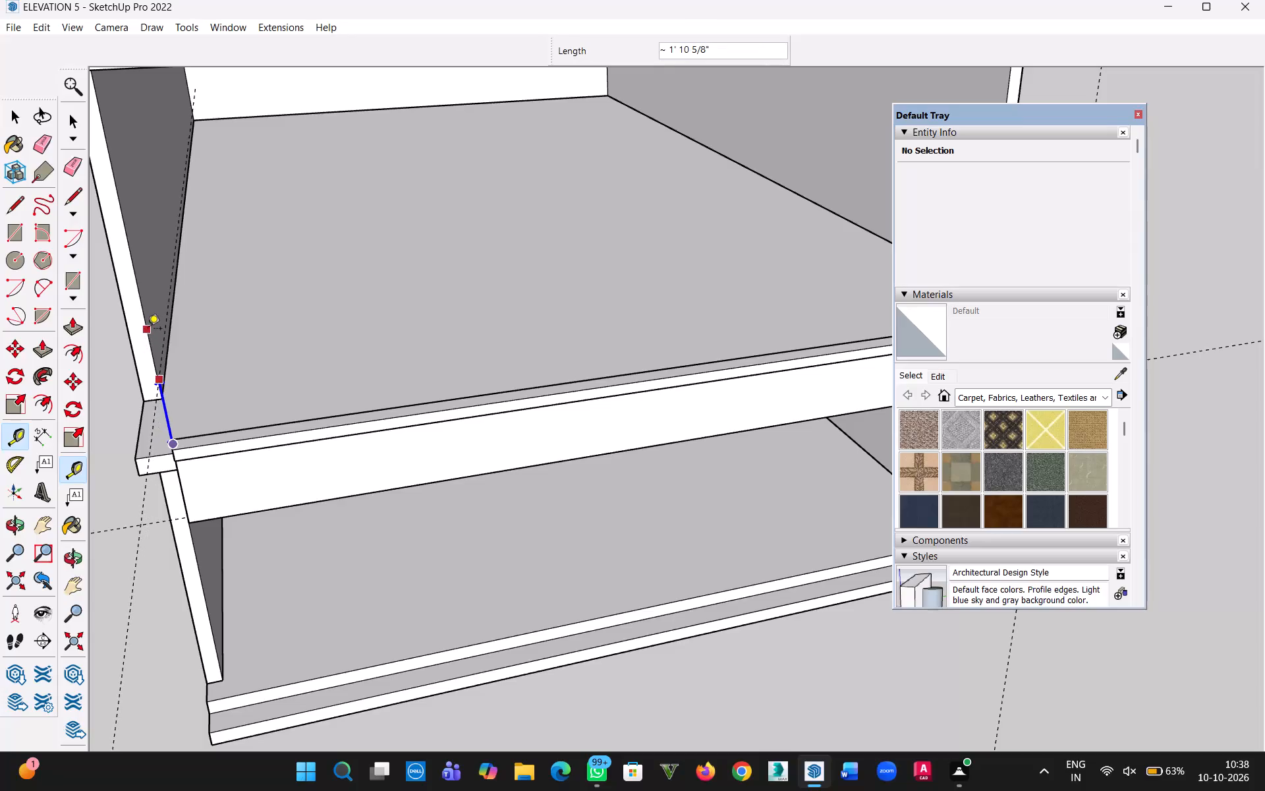
{"action": "type", "text": "3'"}
{"action": "key", "text": "Return"}
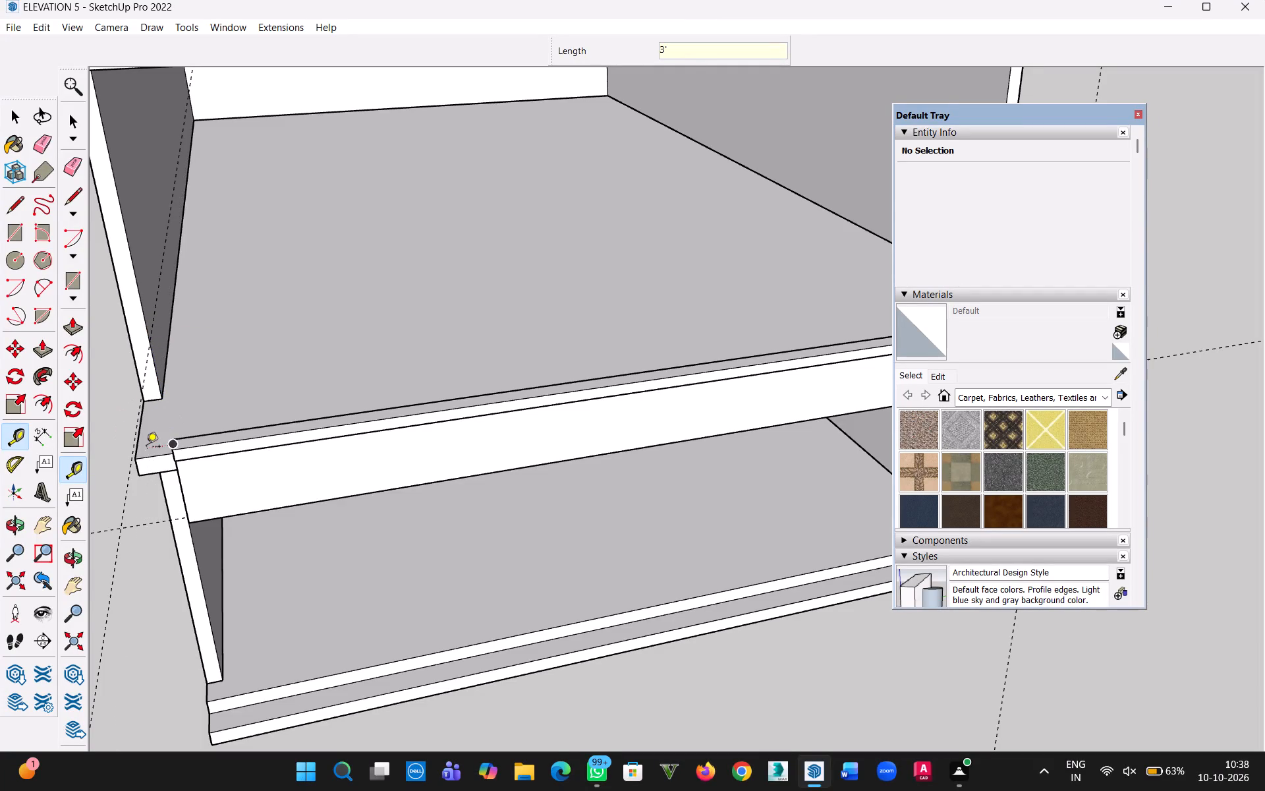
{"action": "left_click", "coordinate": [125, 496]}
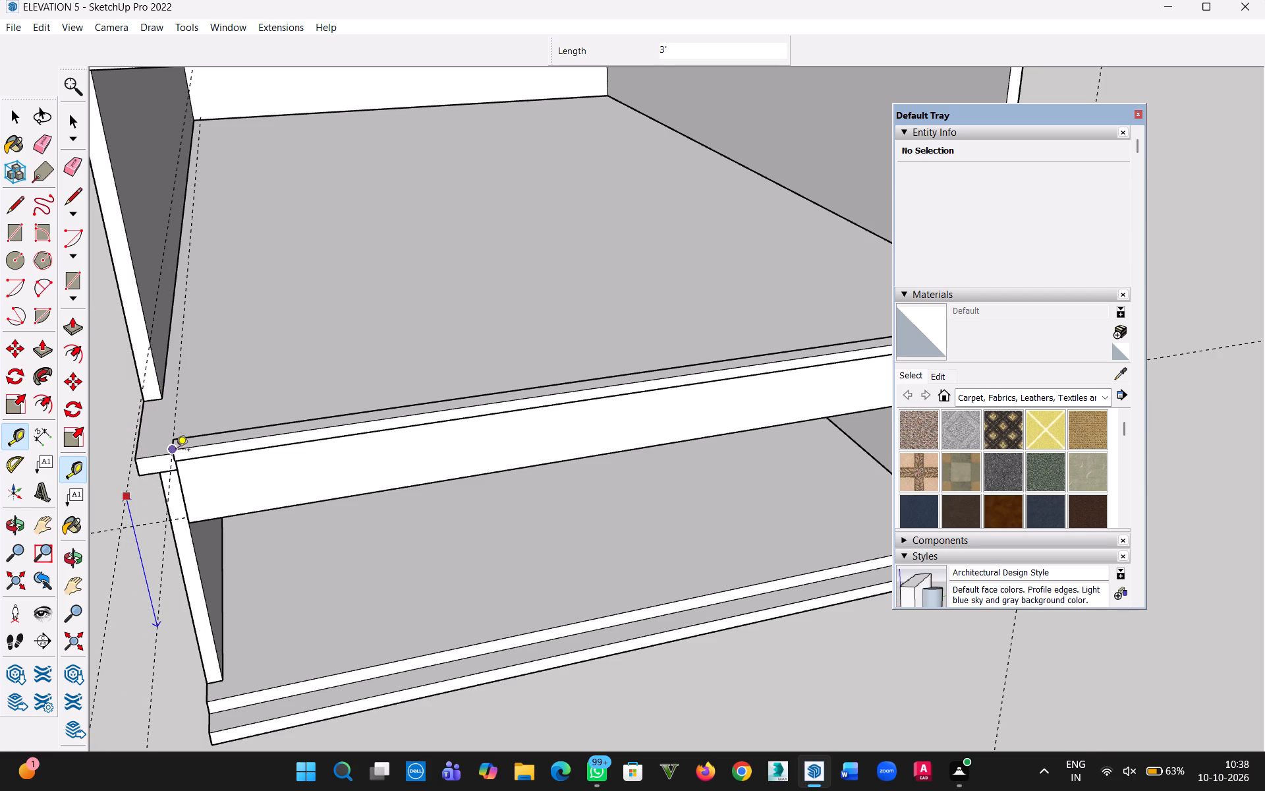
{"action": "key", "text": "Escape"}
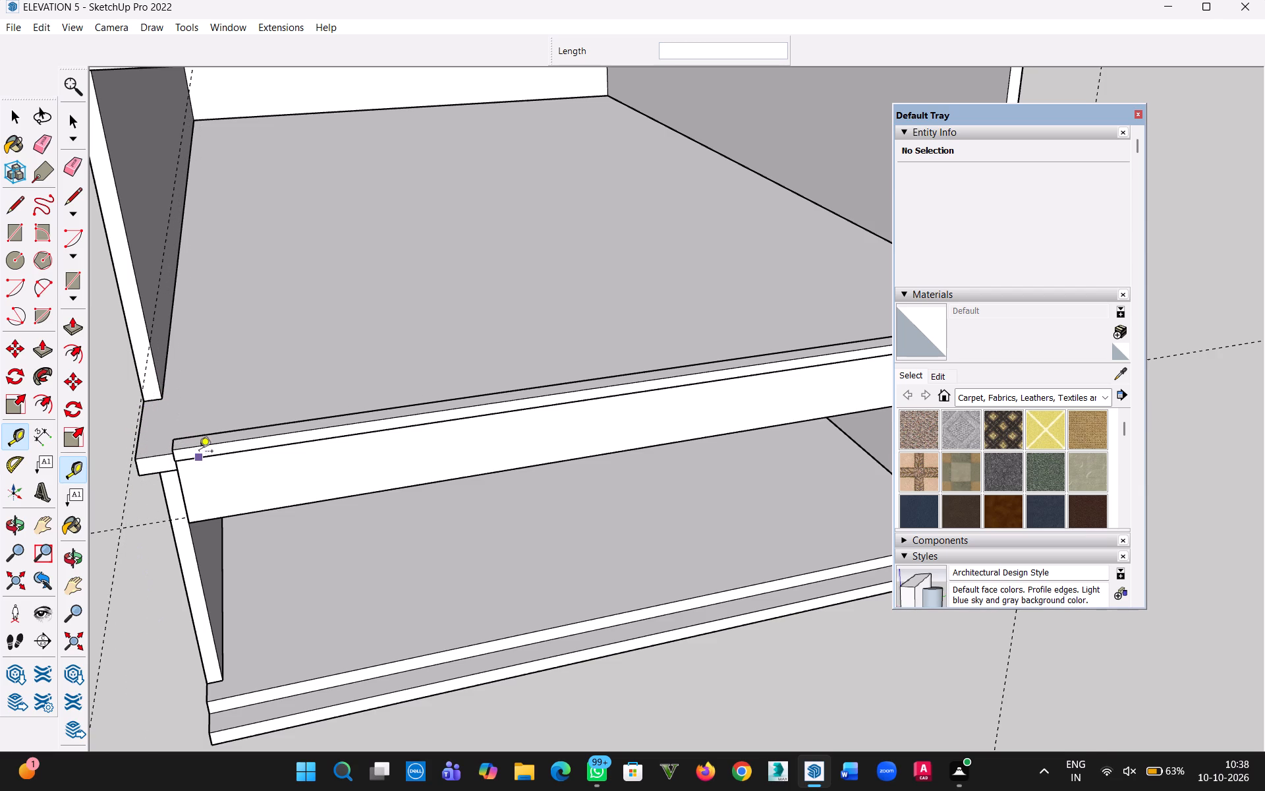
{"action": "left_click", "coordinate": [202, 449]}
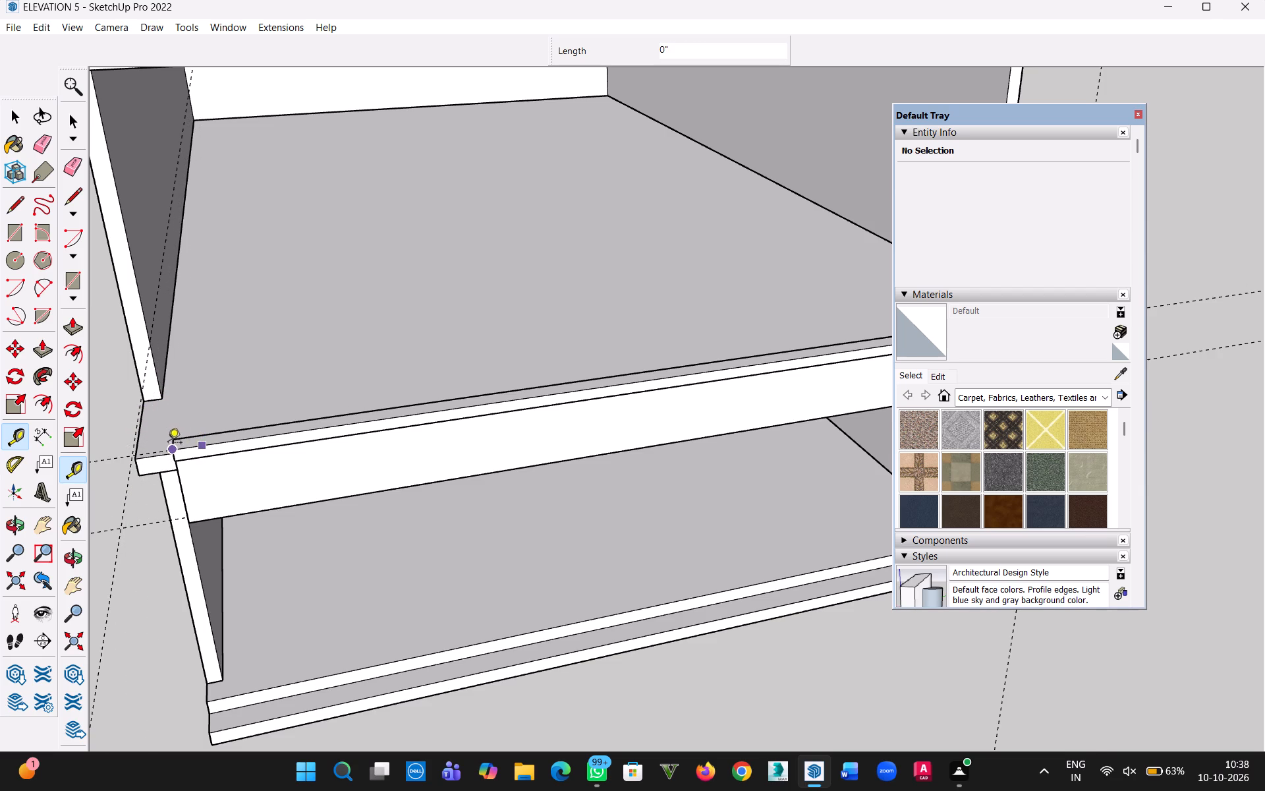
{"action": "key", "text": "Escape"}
Place a vertical guide, offset from the left wall's front edge, through the left end of the band's top strip.
{"action": "left_click", "coordinate": [167, 505]}
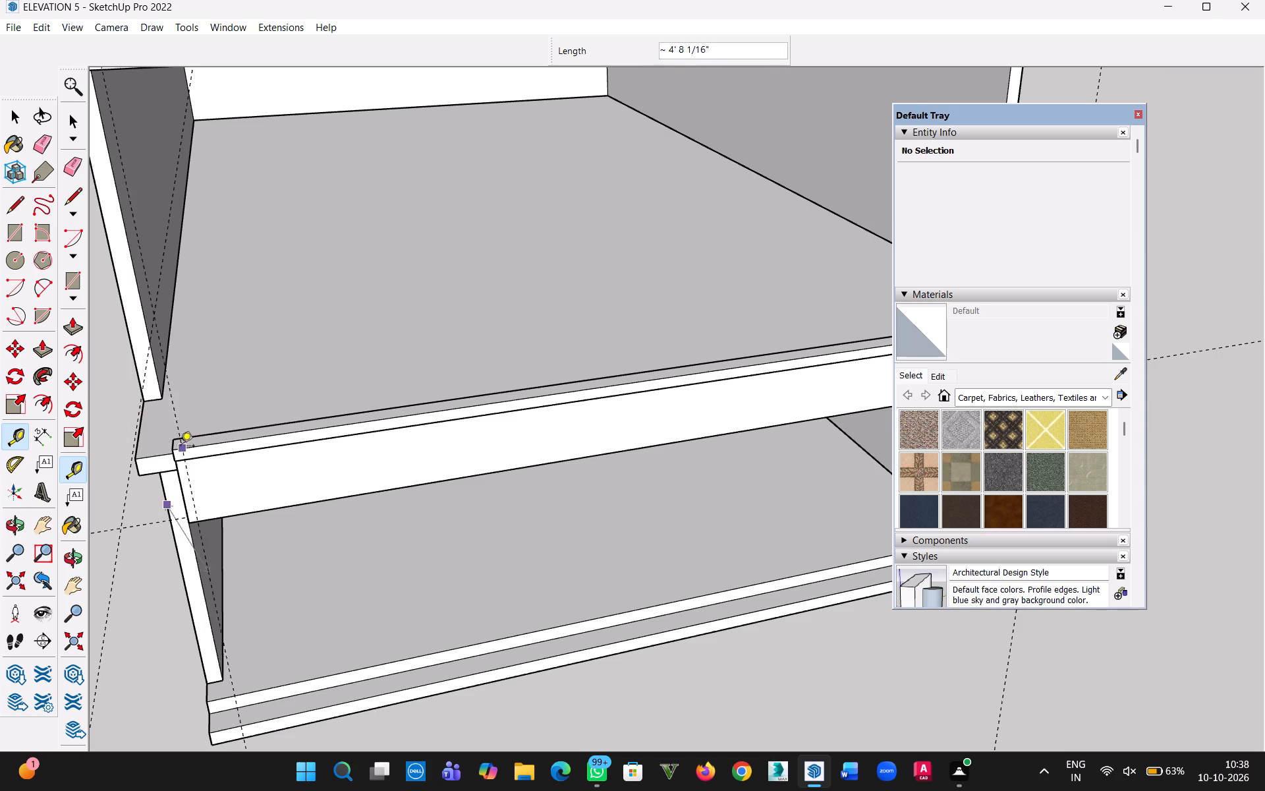
{"action": "middle_click_drag", "start_coordinate": [170, 446], "coordinate": [231, 473]}
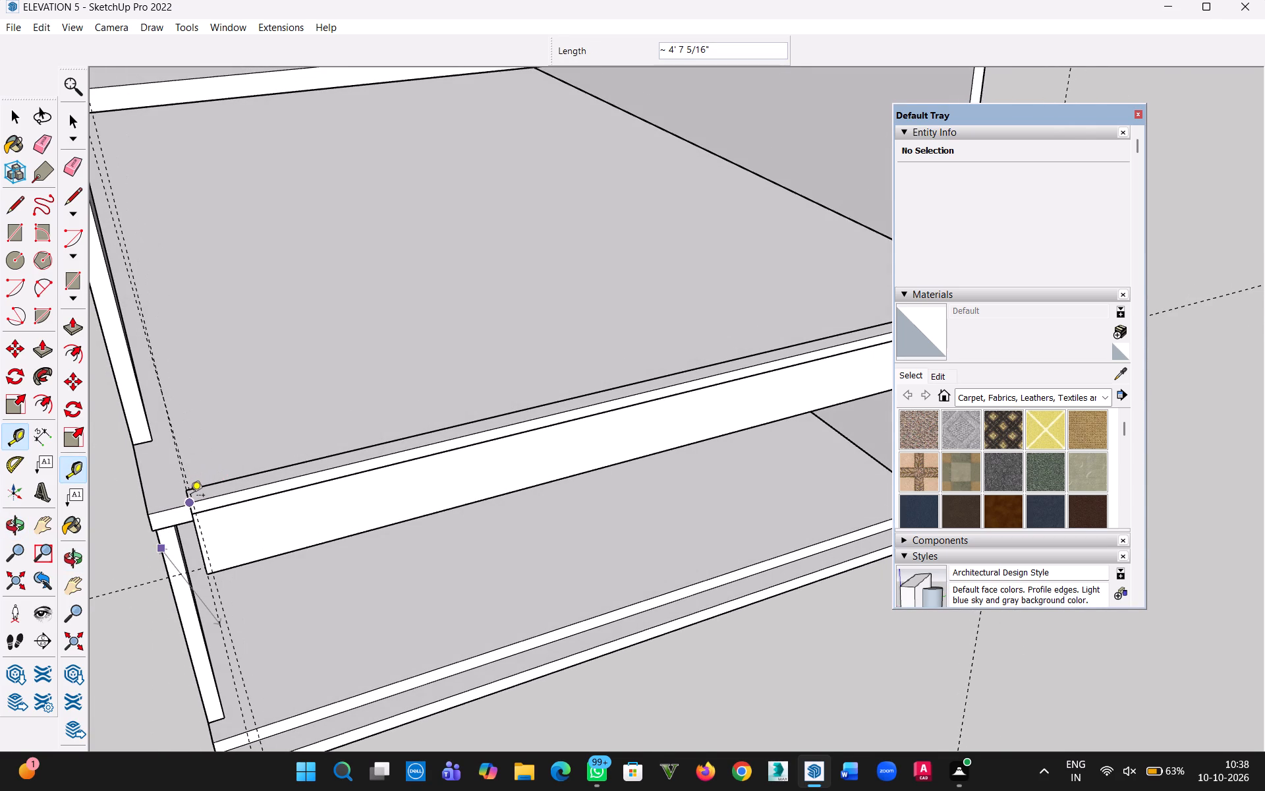
{"action": "scroll", "coordinate": [190, 496], "scroll_direction": "up", "scroll_amount": 8}
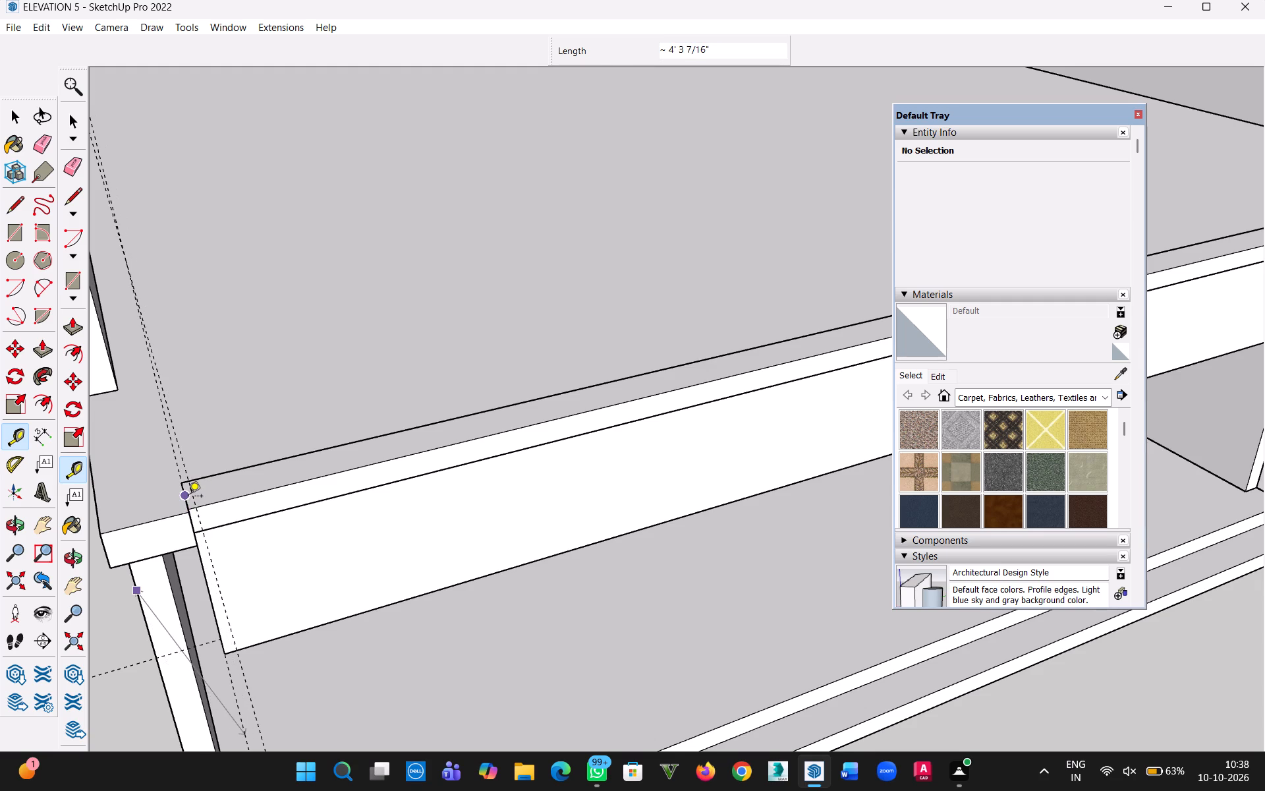
{"action": "middle_click_drag", "start_coordinate": [188, 498], "coordinate": [409, 455]}
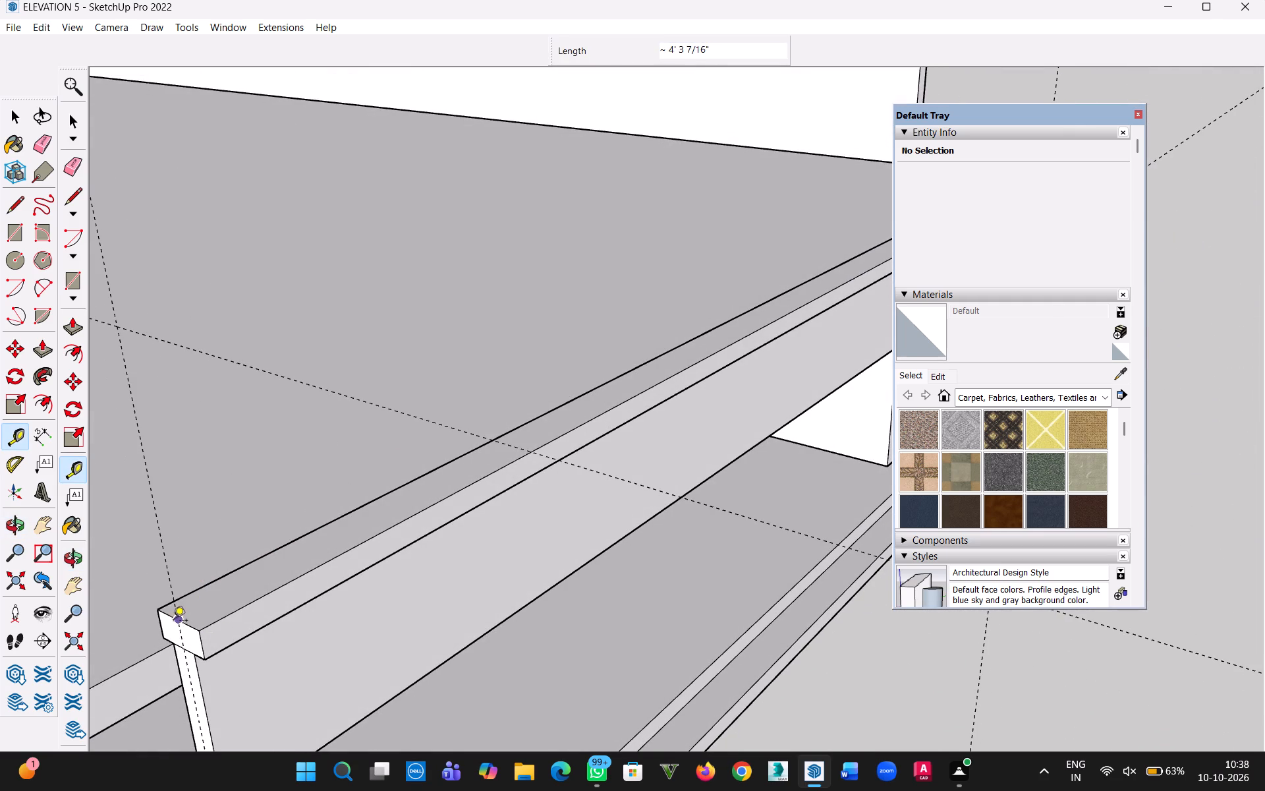
{"action": "left_click", "coordinate": [173, 622]}
Measure the front band's top strip from its left end edge to its right end.
{"action": "scroll", "coordinate": [193, 617], "scroll_direction": "down", "scroll_amount": 5}
{"action": "scroll", "coordinate": [210, 564], "scroll_direction": "down", "scroll_amount": 5}
{"action": "scroll", "coordinate": [335, 394], "scroll_direction": "down", "scroll_amount": 4}
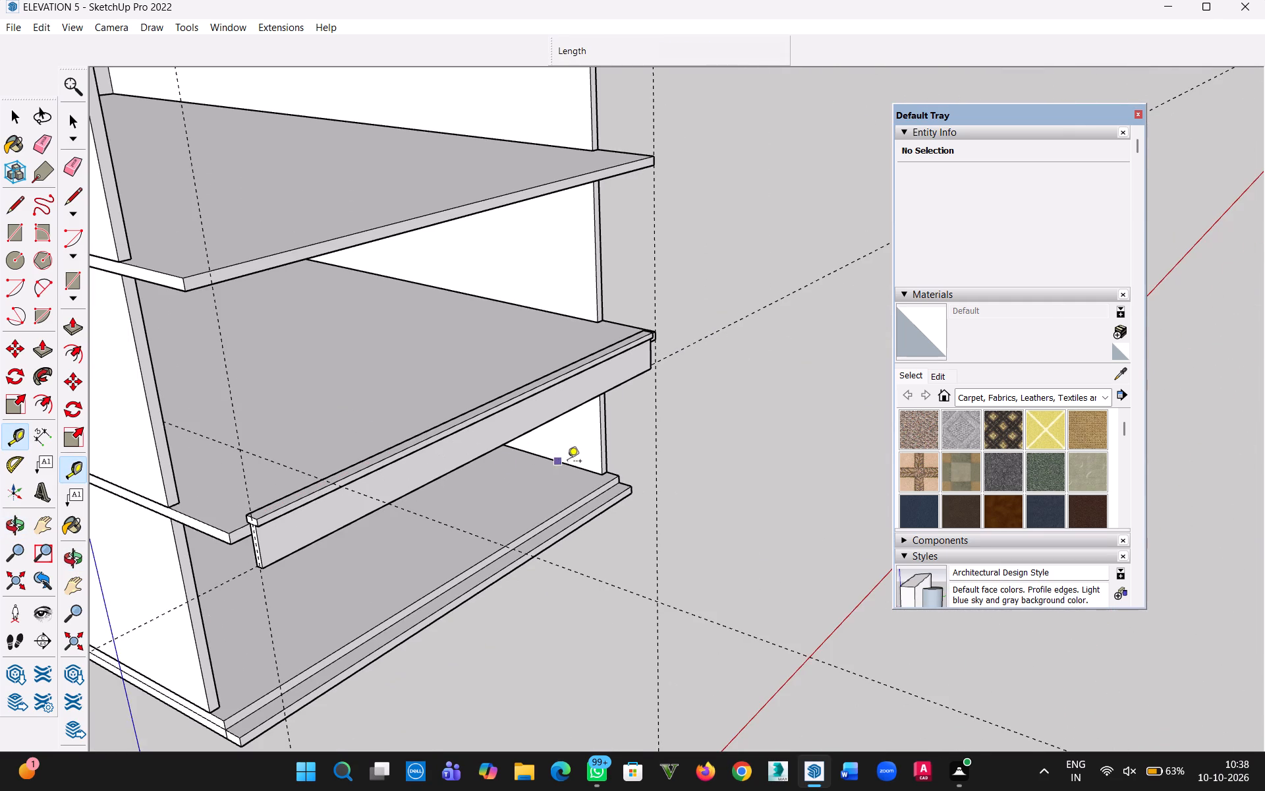
{"action": "middle_click_drag", "start_coordinate": [669, 433], "coordinate": [417, 637]}
{"action": "scroll", "coordinate": [102, 432], "scroll_direction": "up", "scroll_amount": 4}
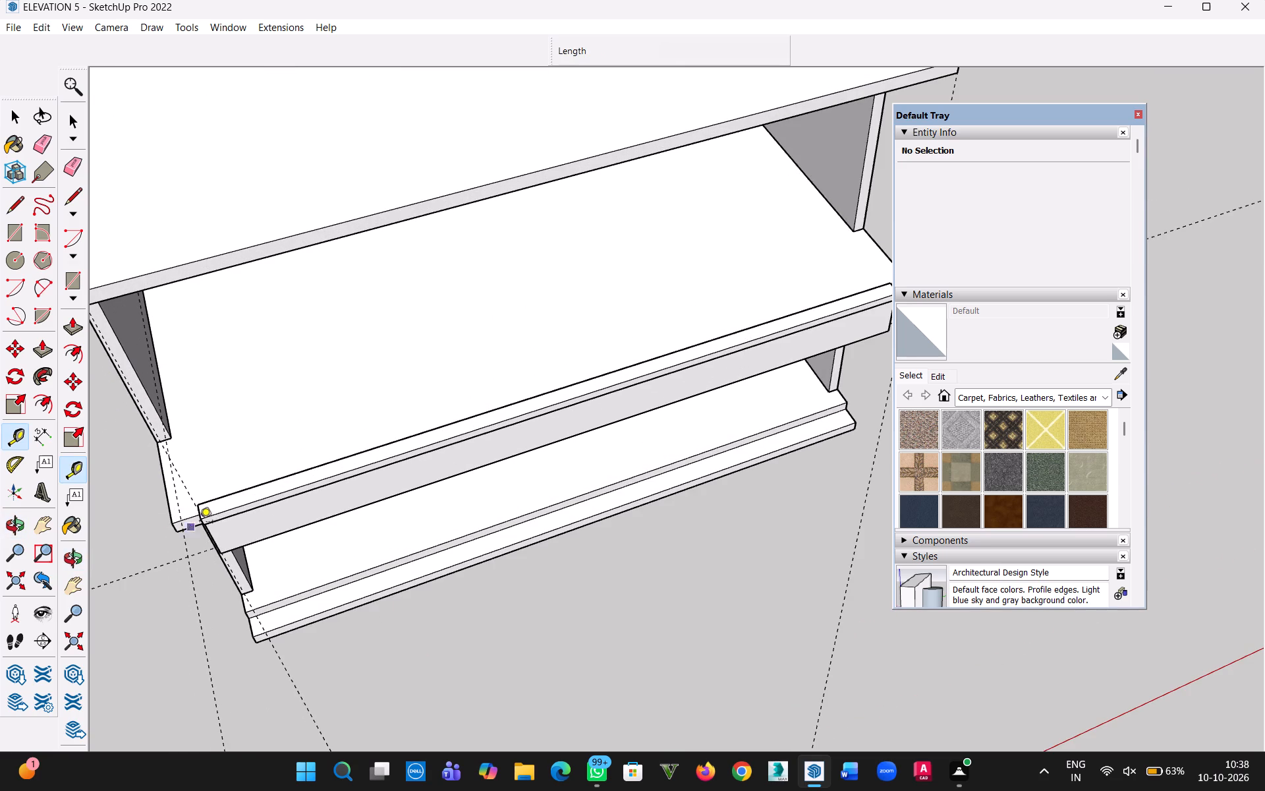
{"action": "scroll", "coordinate": [196, 511], "scroll_direction": "up", "scroll_amount": 4}
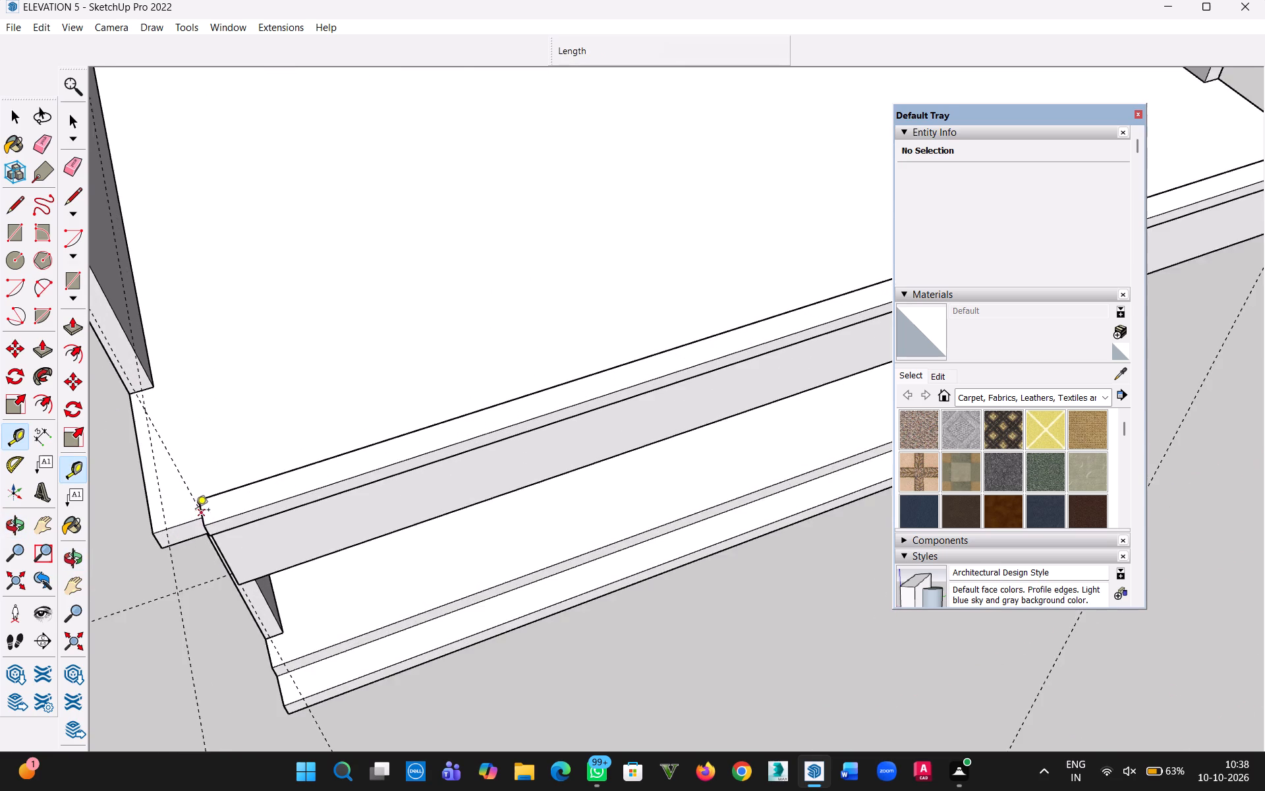
{"action": "scroll", "coordinate": [196, 511], "scroll_direction": "up", "scroll_amount": 5}
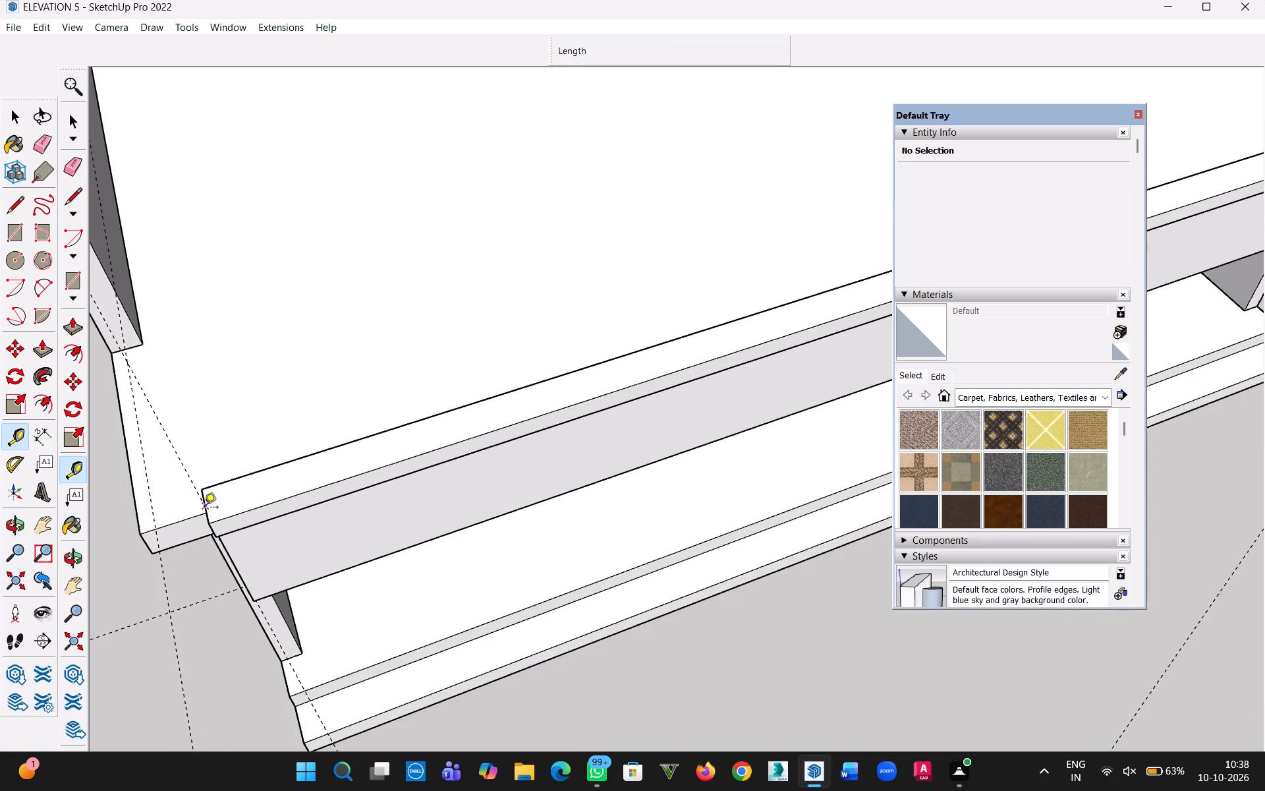
{"action": "left_click", "coordinate": [204, 508]}
{"action": "key", "text": "Escape"}
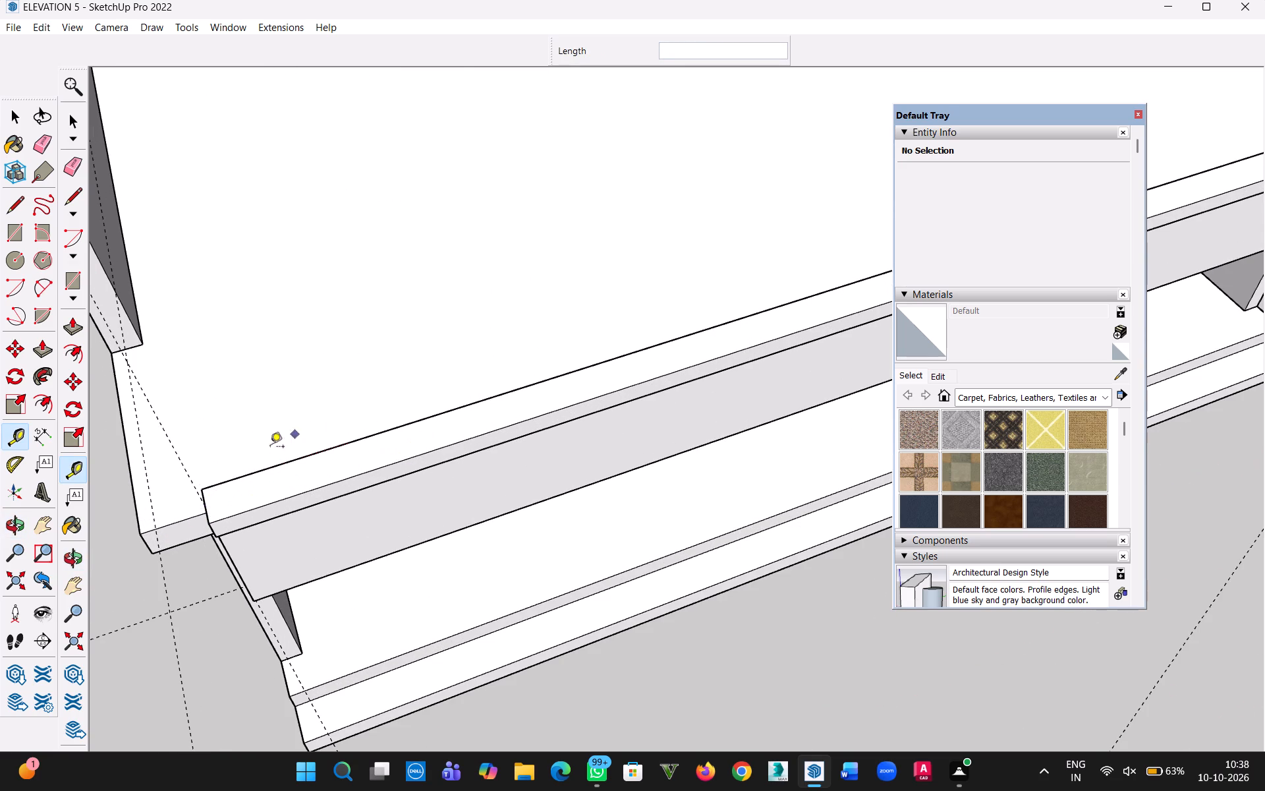
{"action": "scroll", "coordinate": [208, 513], "scroll_direction": "up", "scroll_amount": 6}
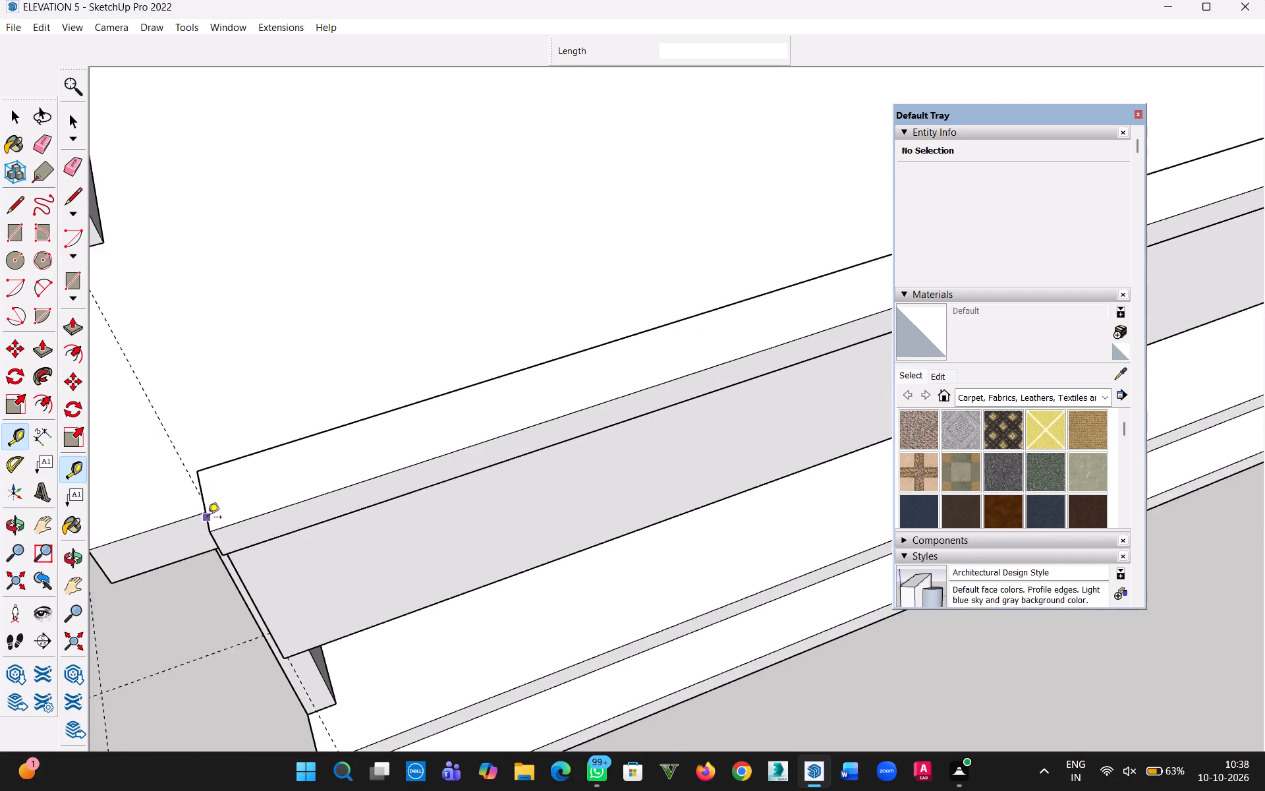
{"action": "scroll", "coordinate": [208, 518], "scroll_direction": "up", "scroll_amount": 4}
{"action": "left_click", "coordinate": [204, 514]}
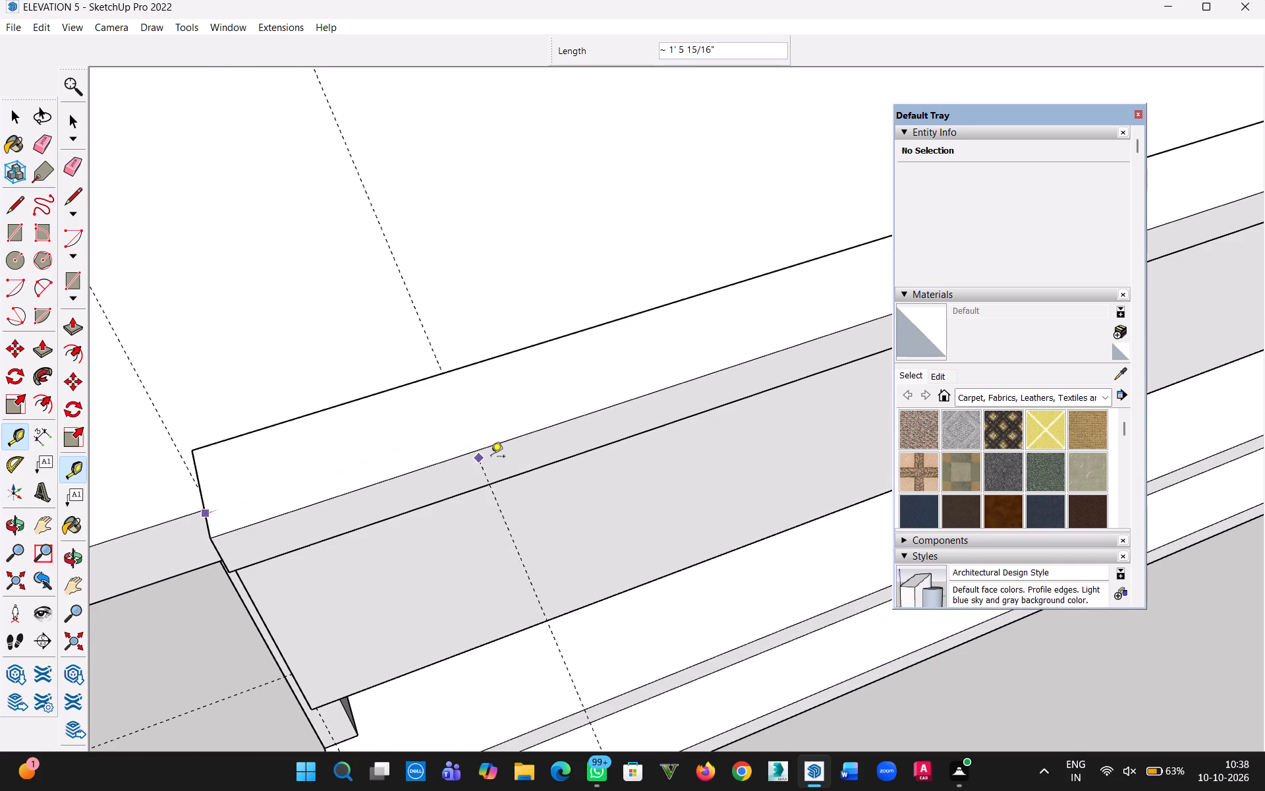
{"action": "scroll", "coordinate": [495, 457], "scroll_direction": "down", "scroll_amount": 5}
{"action": "key", "text": "h"}
{"action": "left_click_drag", "start_coordinate": [576, 414], "coordinate": [1, 573]}
{"action": "left_click_drag", "start_coordinate": [801, 367], "coordinate": [177, 602]}
{"action": "scroll", "coordinate": [522, 484], "scroll_direction": "down", "scroll_amount": 3}
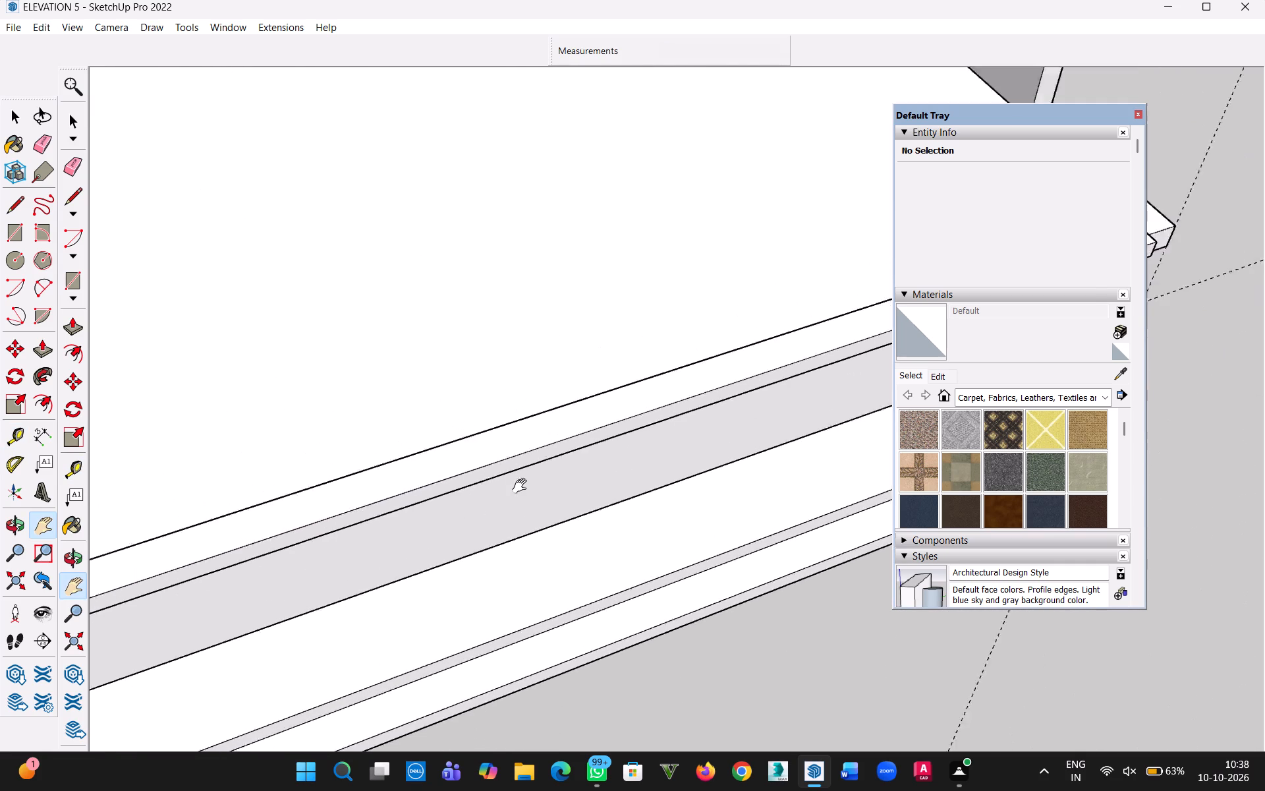
{"action": "scroll", "coordinate": [522, 486], "scroll_direction": "down", "scroll_amount": 3}
{"action": "left_click_drag", "start_coordinate": [636, 457], "coordinate": [87, 626]}
{"action": "key", "text": "Escape"}
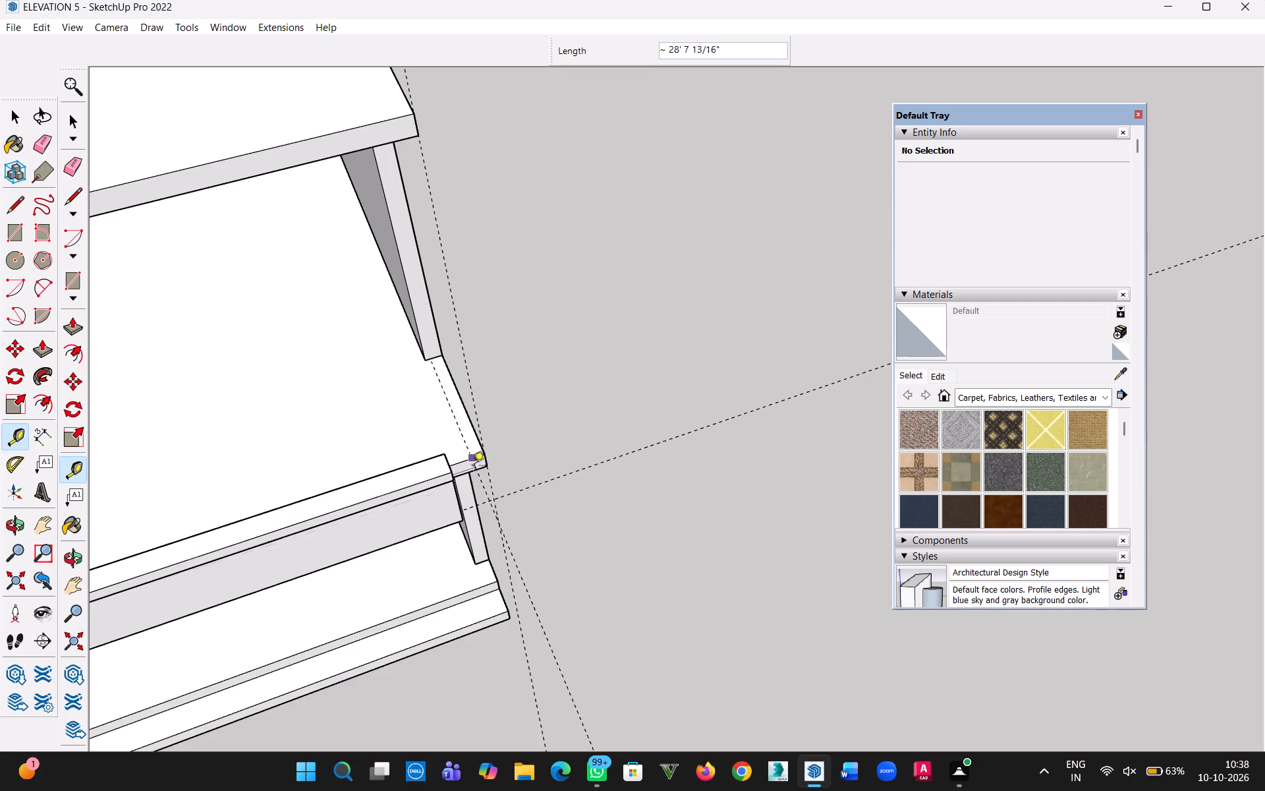
{"action": "middle_click_drag", "start_coordinate": [492, 479], "coordinate": [614, 459]}
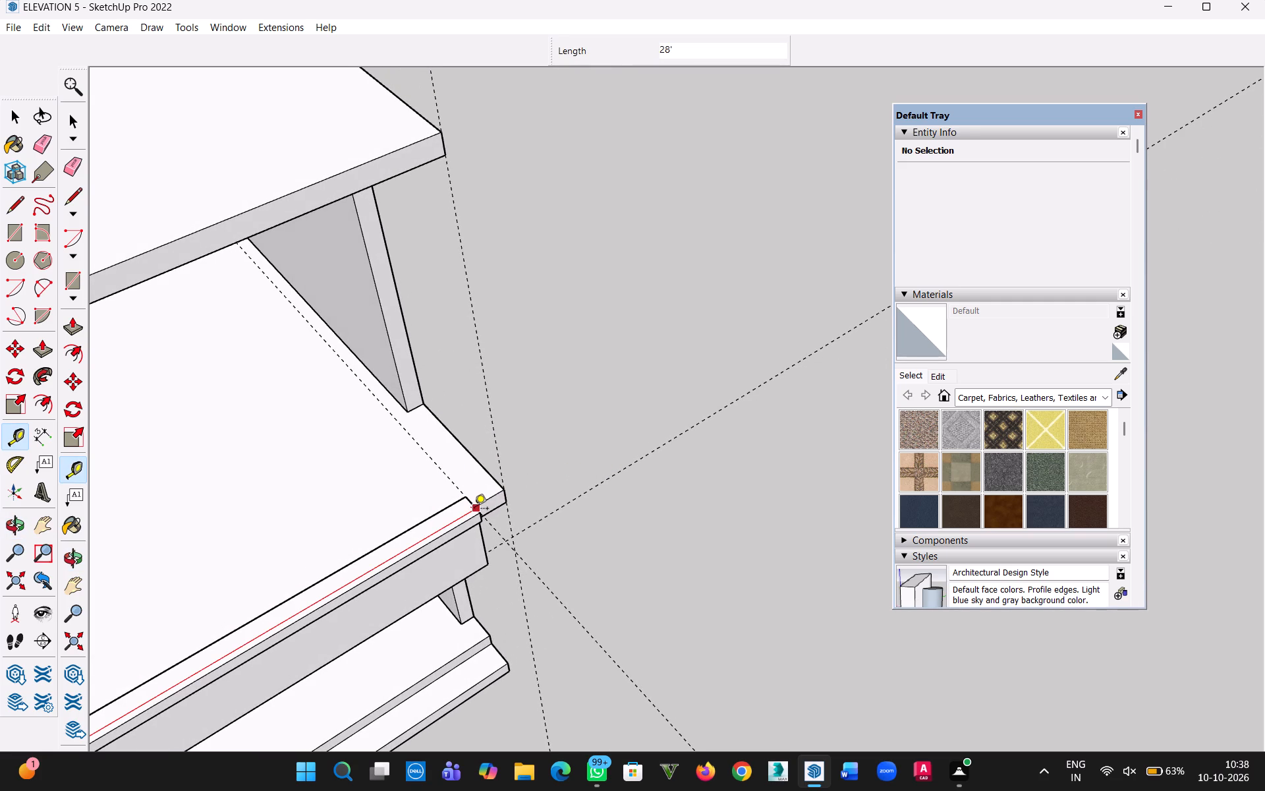
{"action": "key", "text": "Escape"}
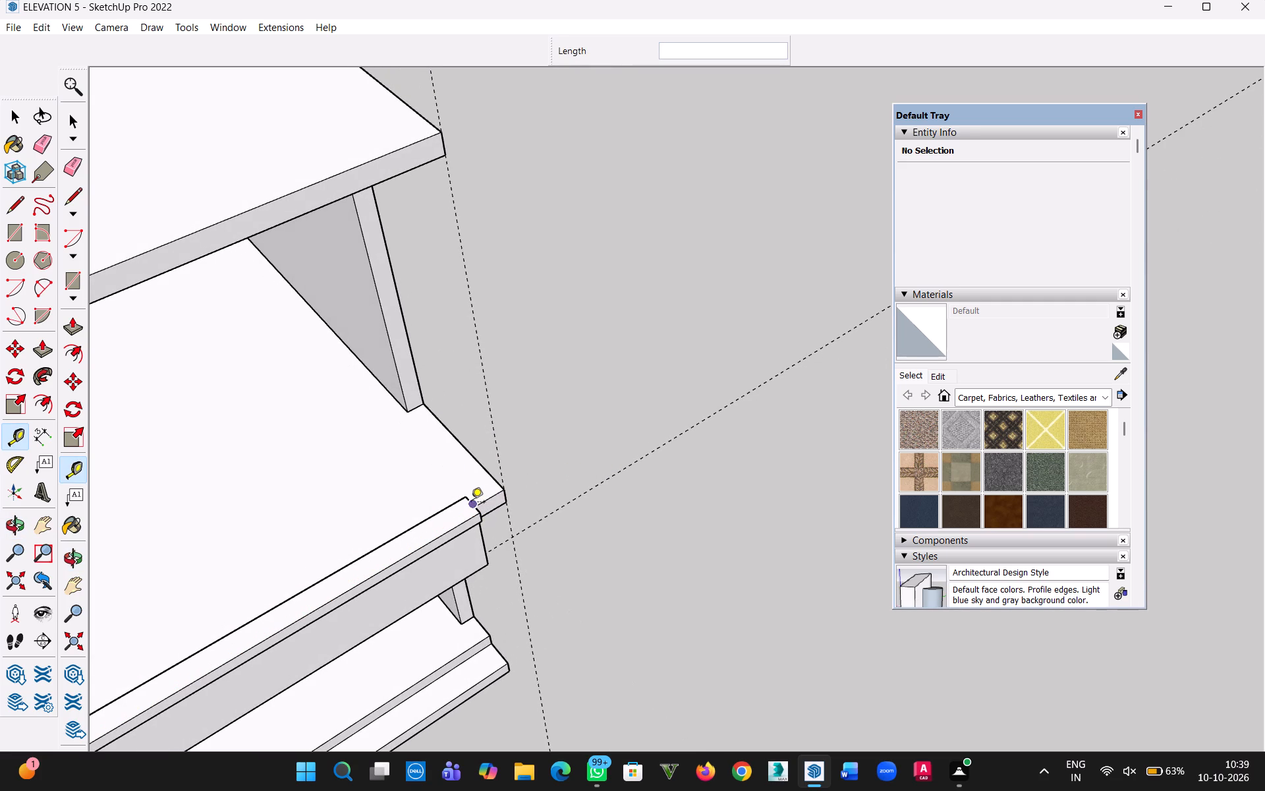
{"action": "left_click", "coordinate": [453, 509]}
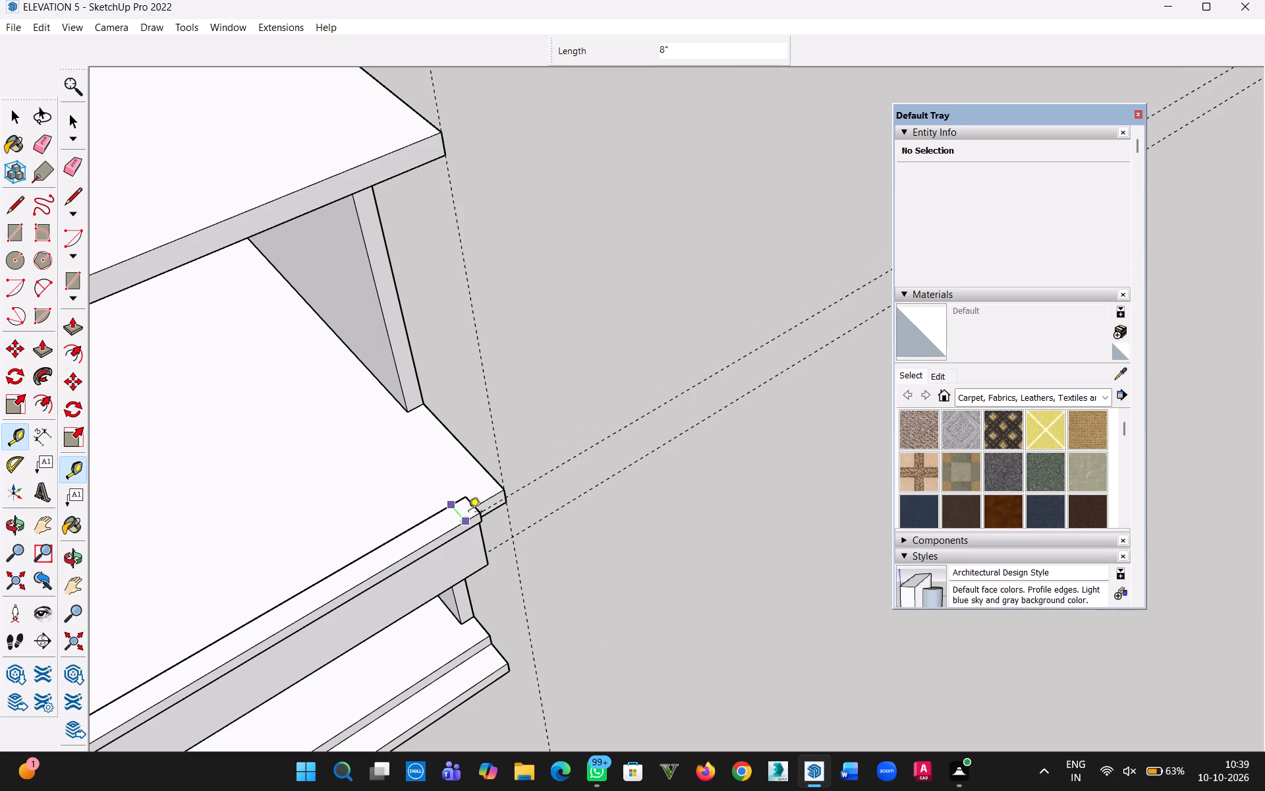
{"action": "key", "text": "Escape"}
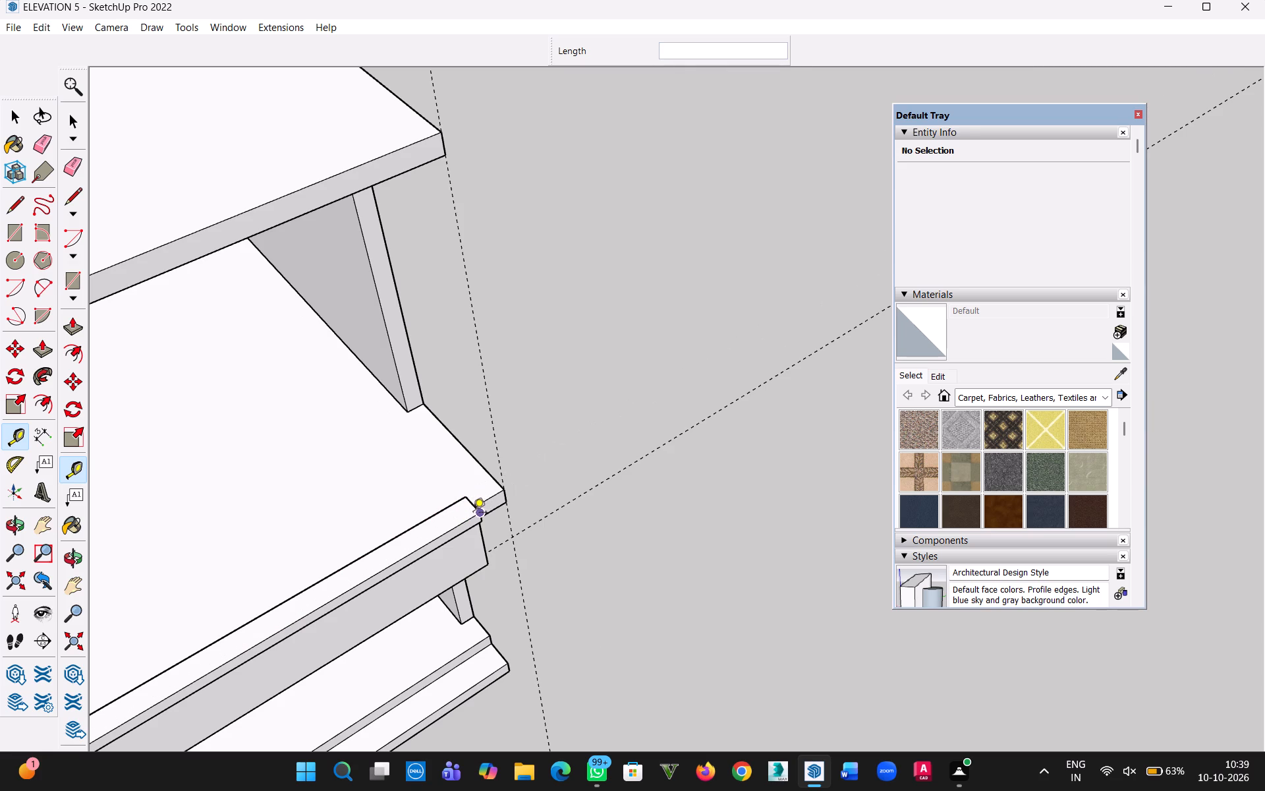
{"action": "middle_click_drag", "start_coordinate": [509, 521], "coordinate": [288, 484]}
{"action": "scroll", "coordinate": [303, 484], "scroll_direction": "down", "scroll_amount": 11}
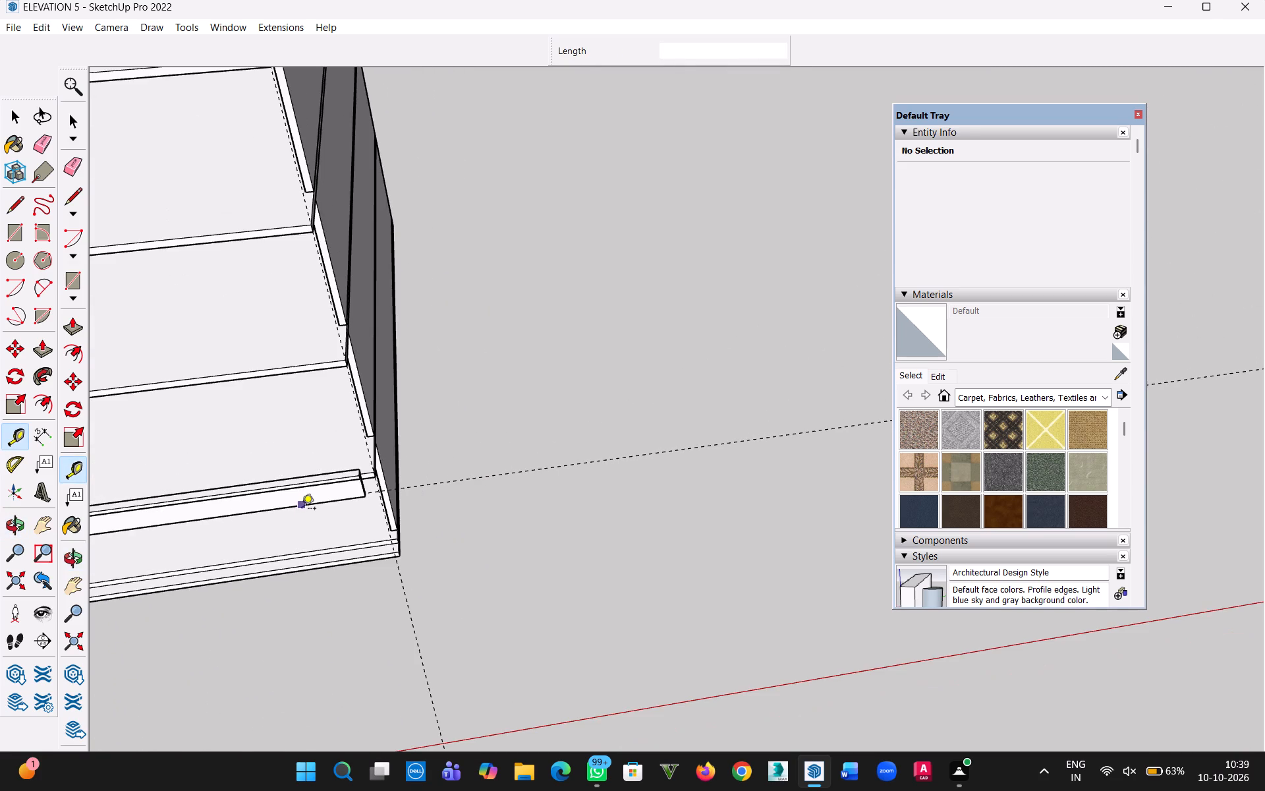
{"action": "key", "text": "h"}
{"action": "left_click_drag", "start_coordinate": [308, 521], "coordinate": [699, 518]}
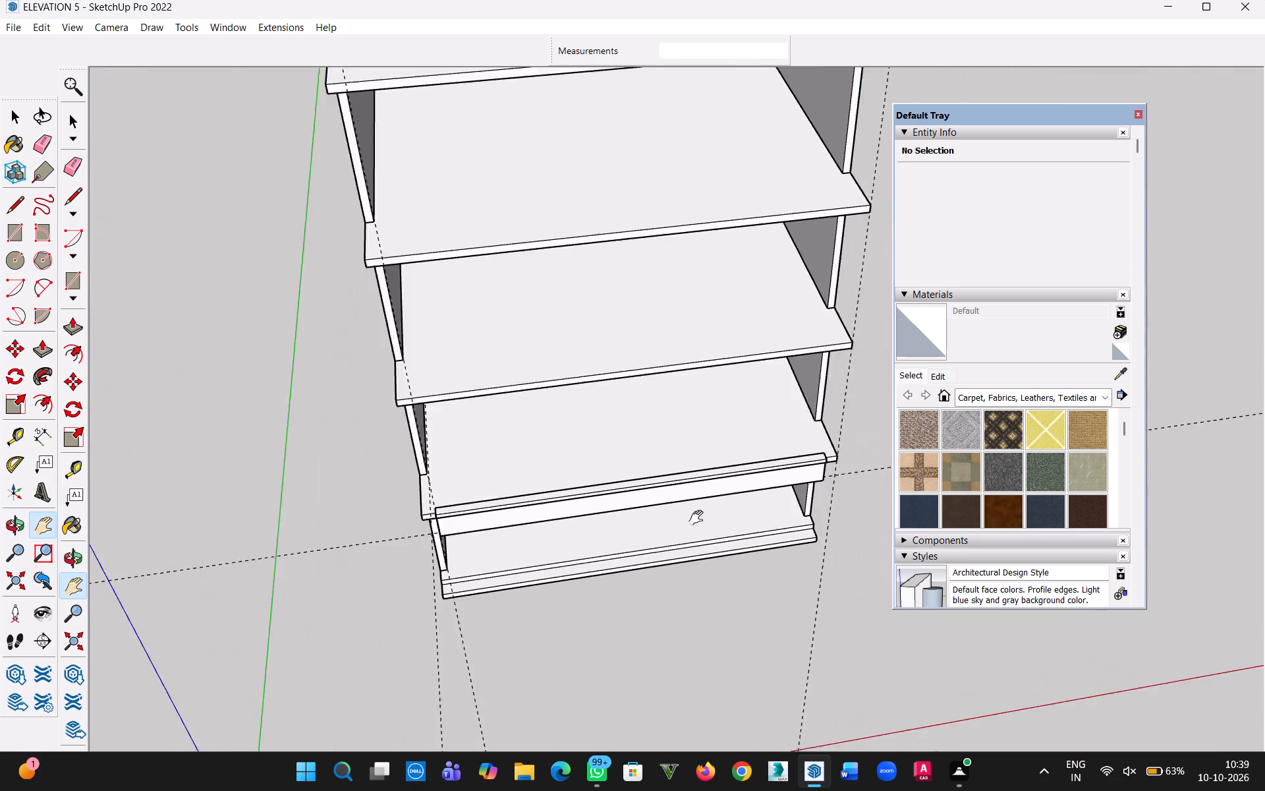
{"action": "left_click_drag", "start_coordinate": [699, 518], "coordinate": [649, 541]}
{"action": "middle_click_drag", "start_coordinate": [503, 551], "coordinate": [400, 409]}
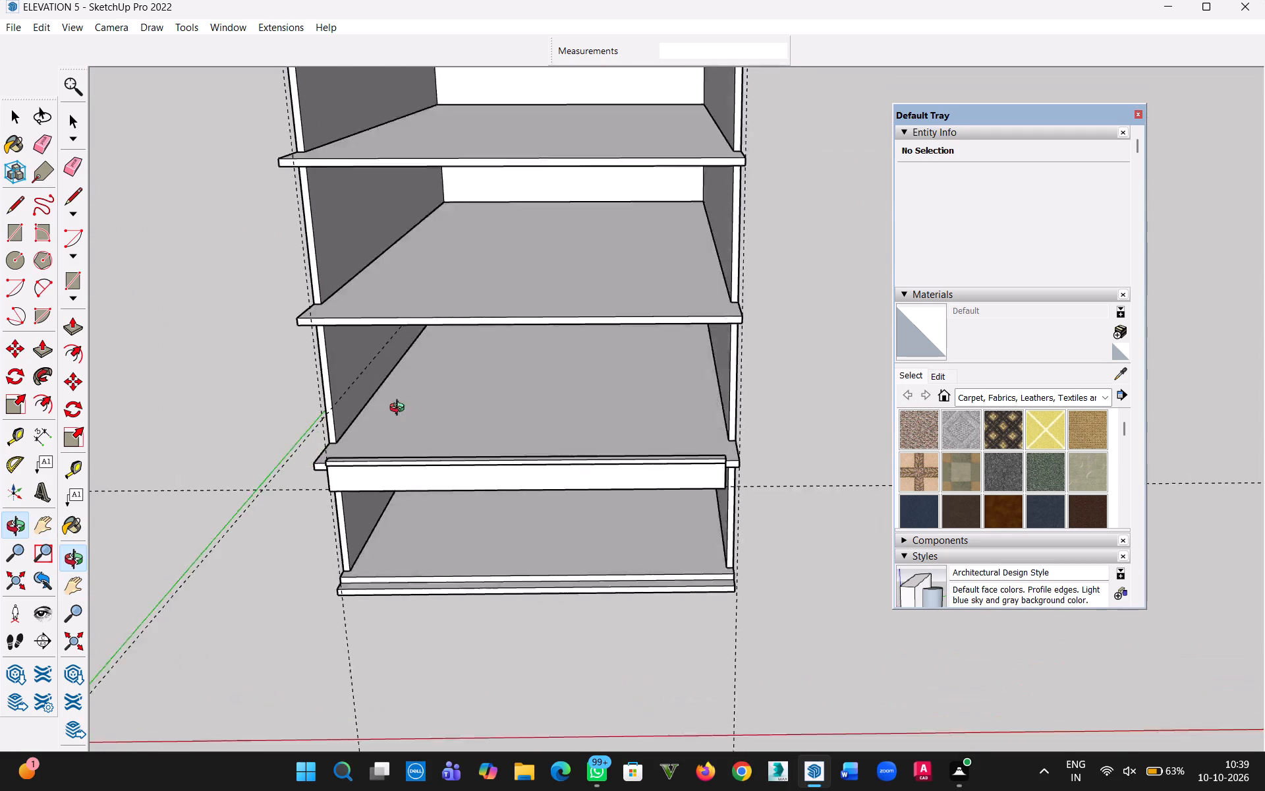
Place a guide 3' straight up from the right end edge of the front band's top strip.
{"action": "middle_click_drag", "start_coordinate": [400, 409], "coordinate": [391, 538]}
{"action": "scroll", "coordinate": [838, 510], "scroll_direction": "up", "scroll_amount": 7}
{"action": "key", "text": "Escape"}
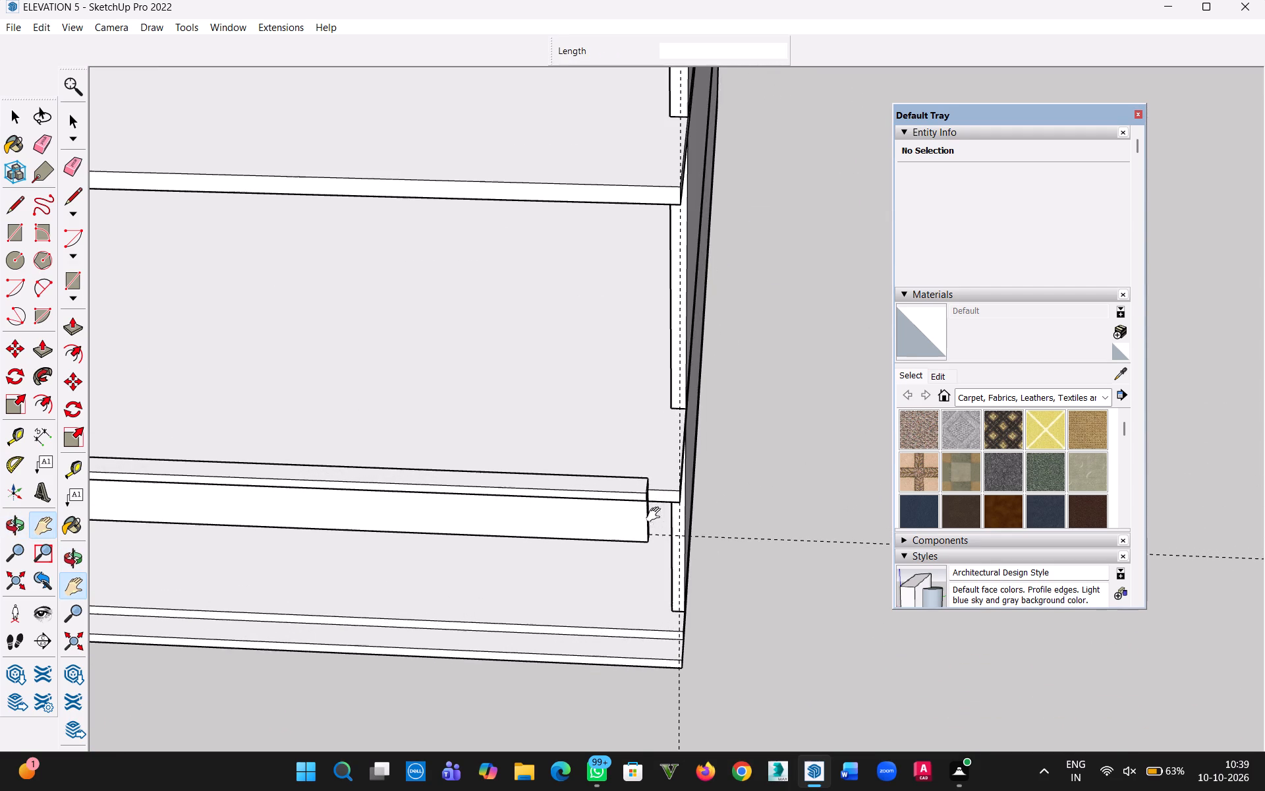
{"action": "scroll", "coordinate": [650, 490], "scroll_direction": "up", "scroll_amount": 8}
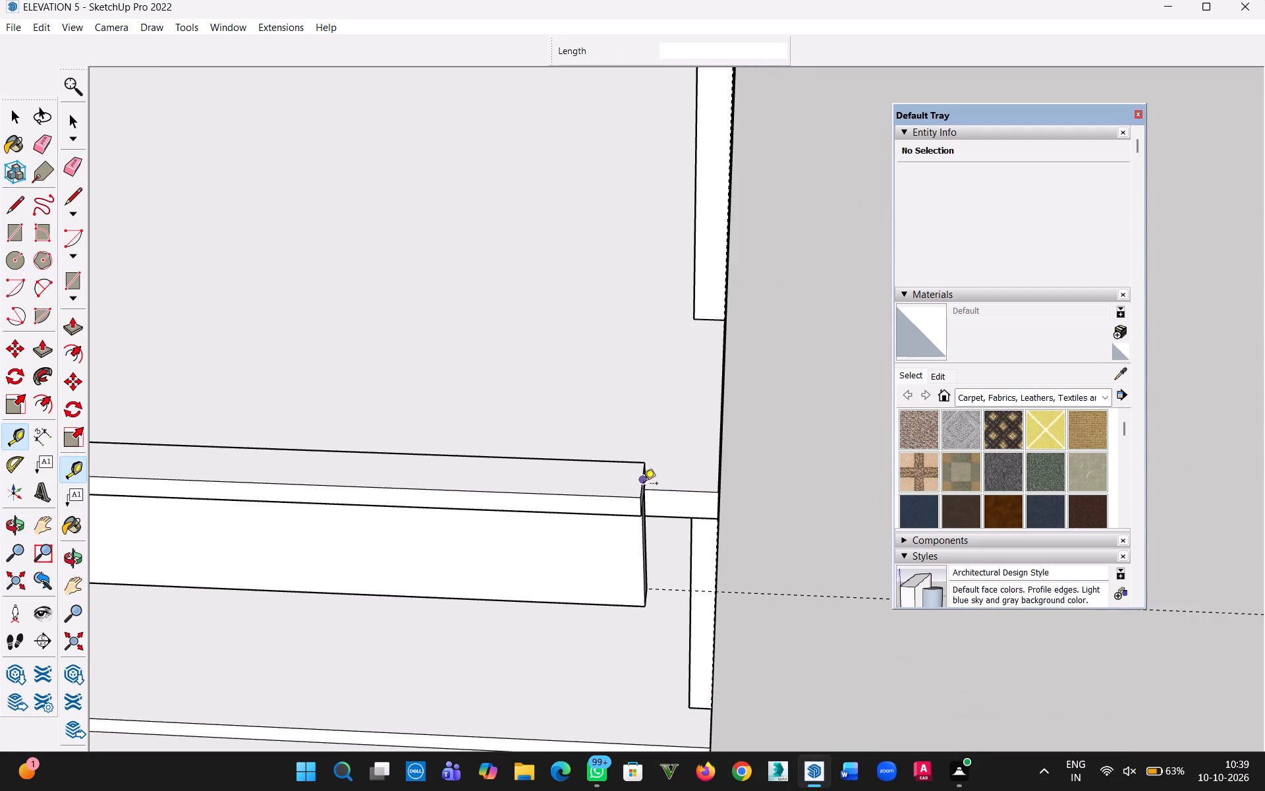
{"action": "left_click", "coordinate": [644, 484]}
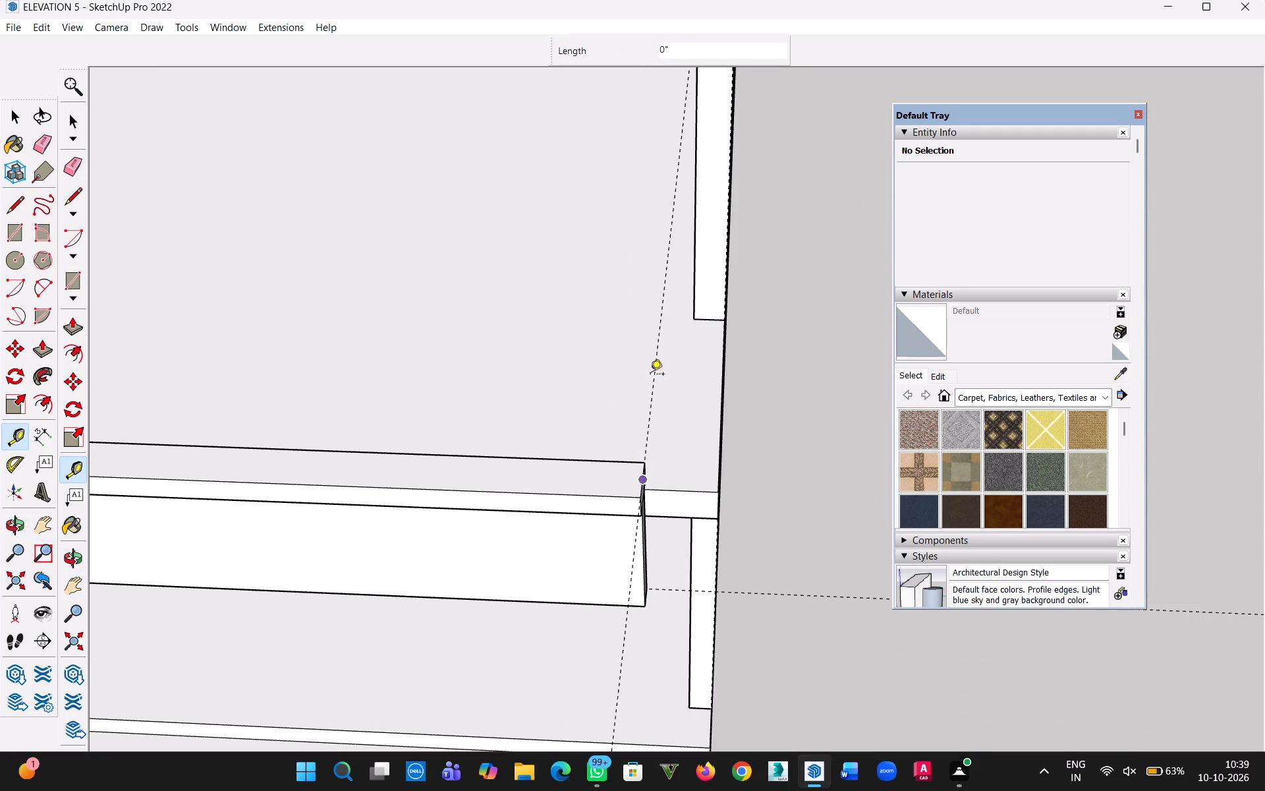
{"action": "type", "text": "3'"}
{"action": "key", "text": "Return"}
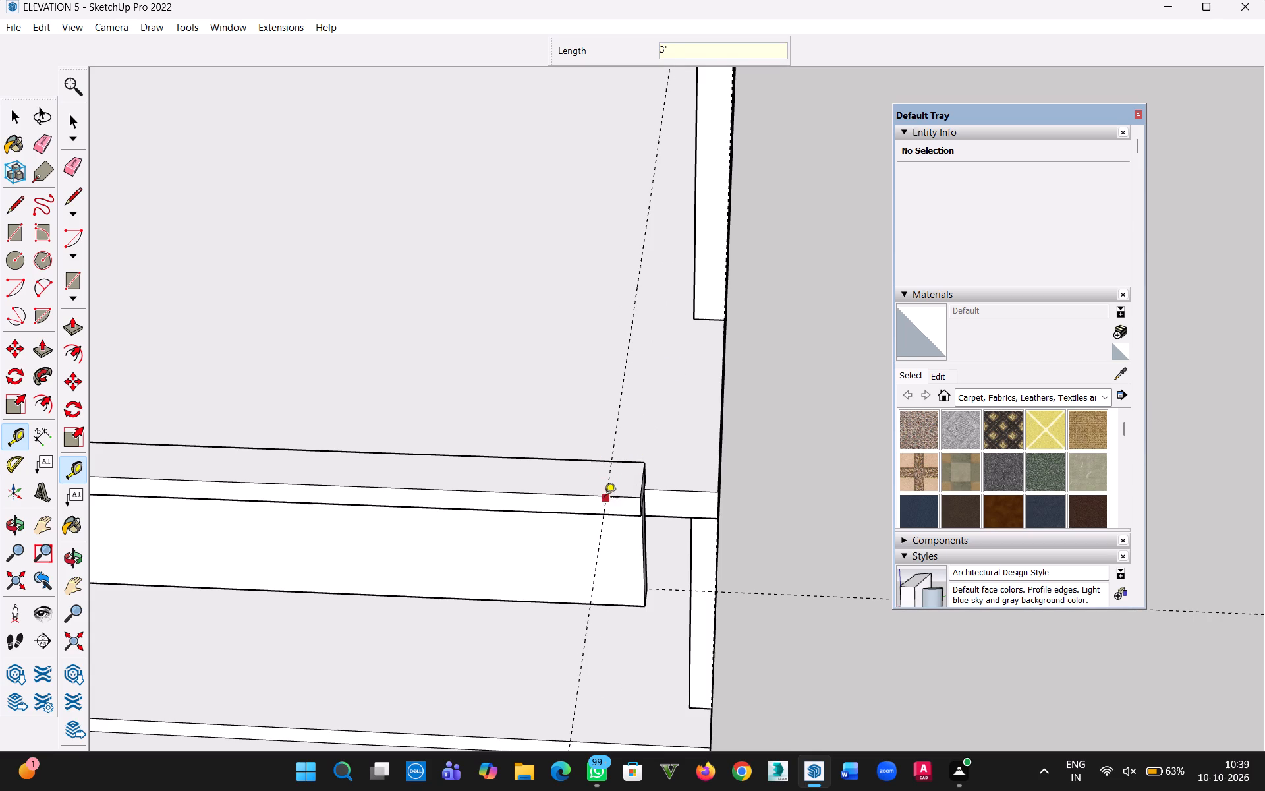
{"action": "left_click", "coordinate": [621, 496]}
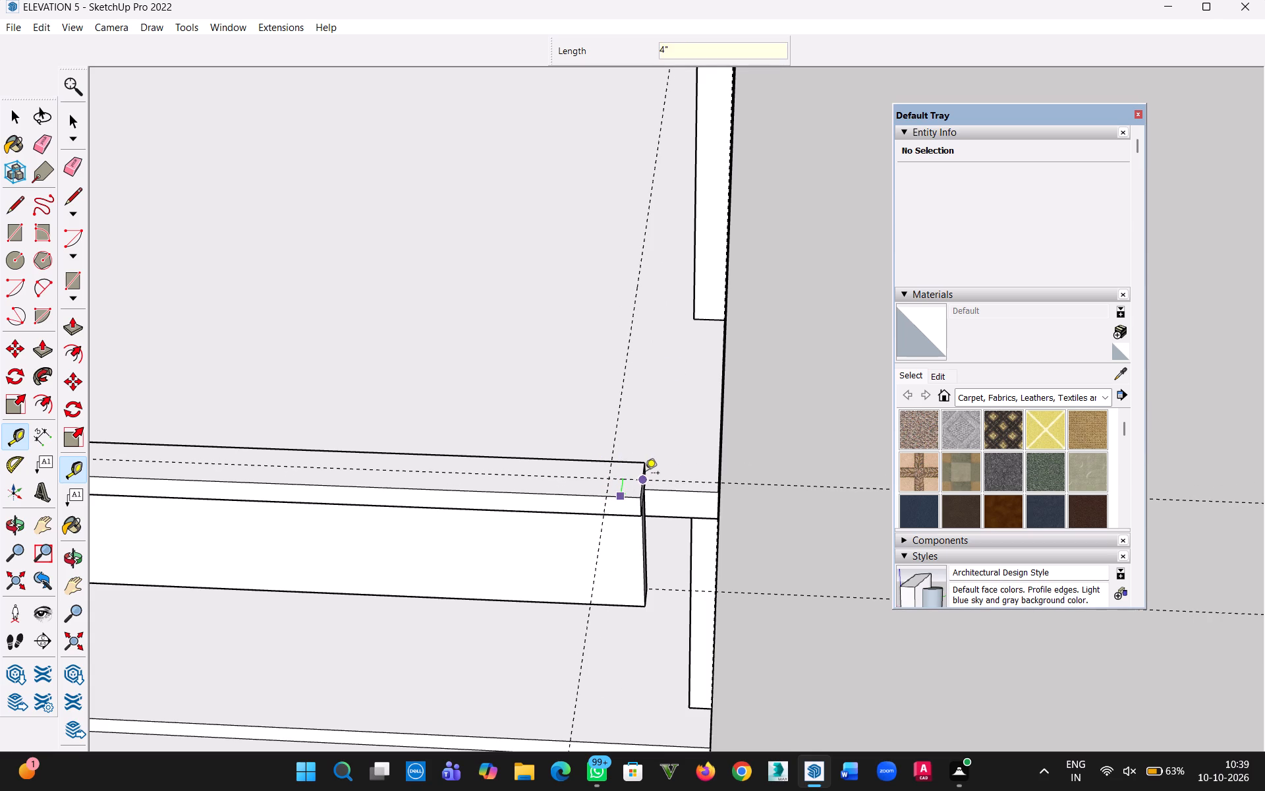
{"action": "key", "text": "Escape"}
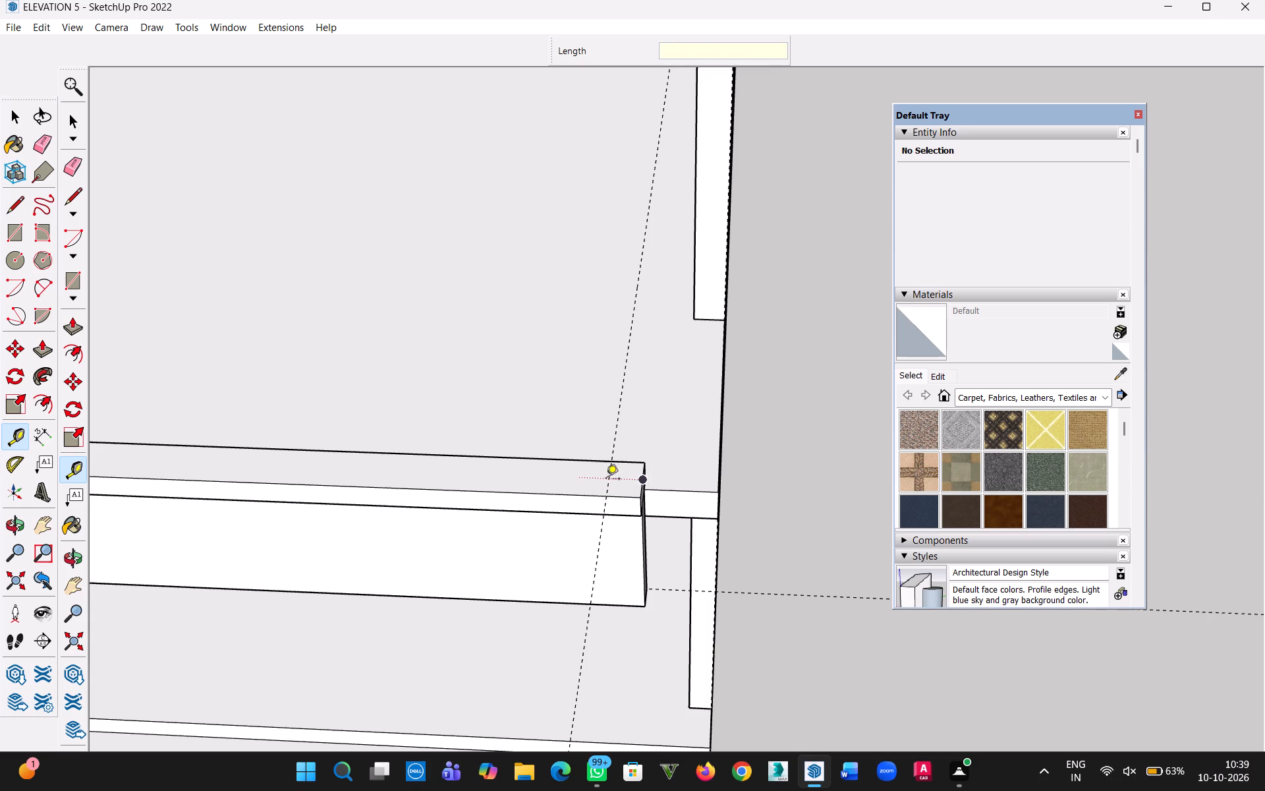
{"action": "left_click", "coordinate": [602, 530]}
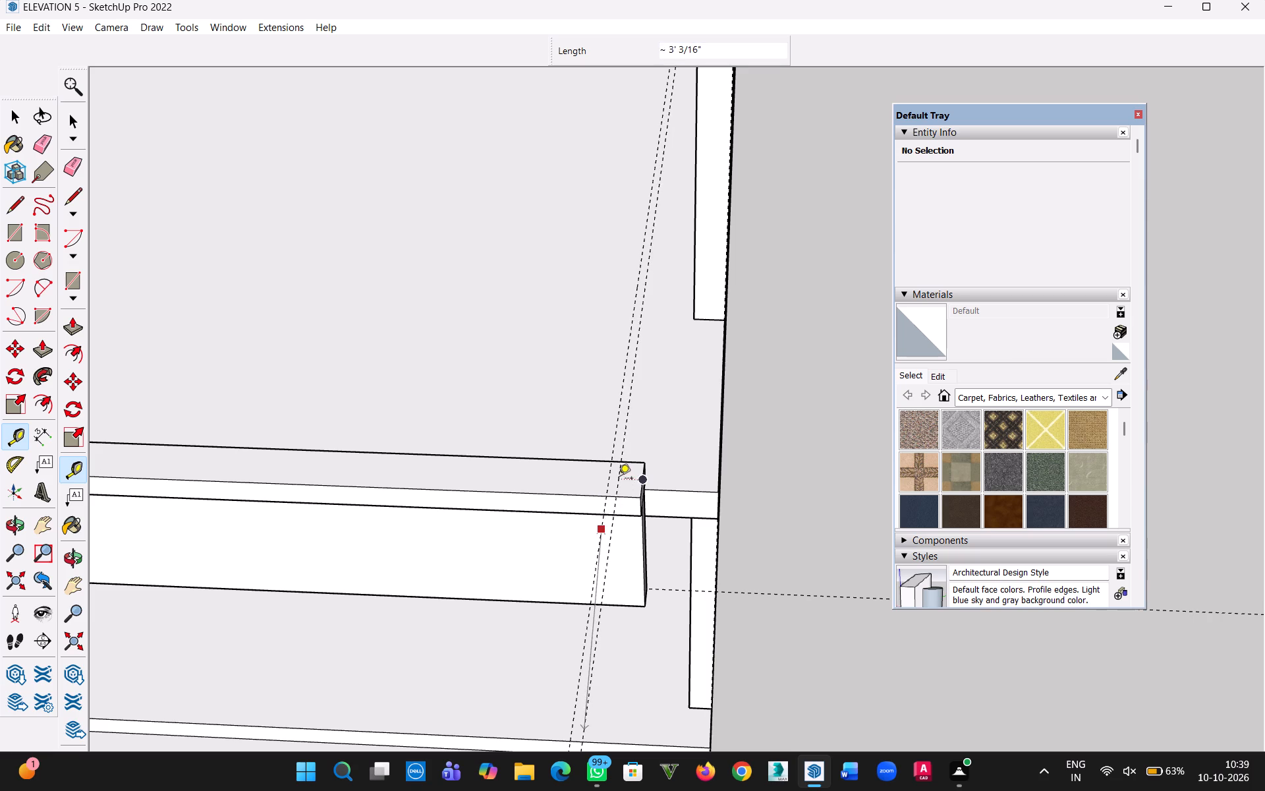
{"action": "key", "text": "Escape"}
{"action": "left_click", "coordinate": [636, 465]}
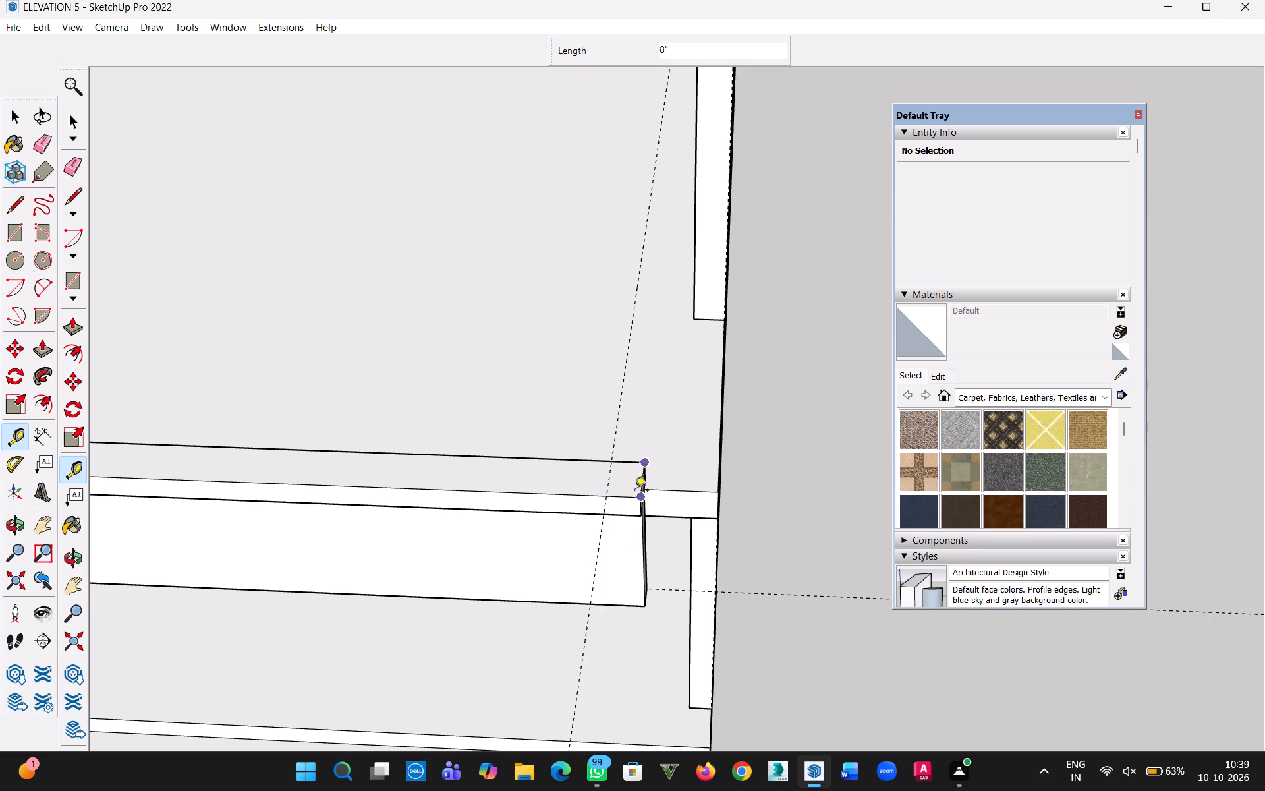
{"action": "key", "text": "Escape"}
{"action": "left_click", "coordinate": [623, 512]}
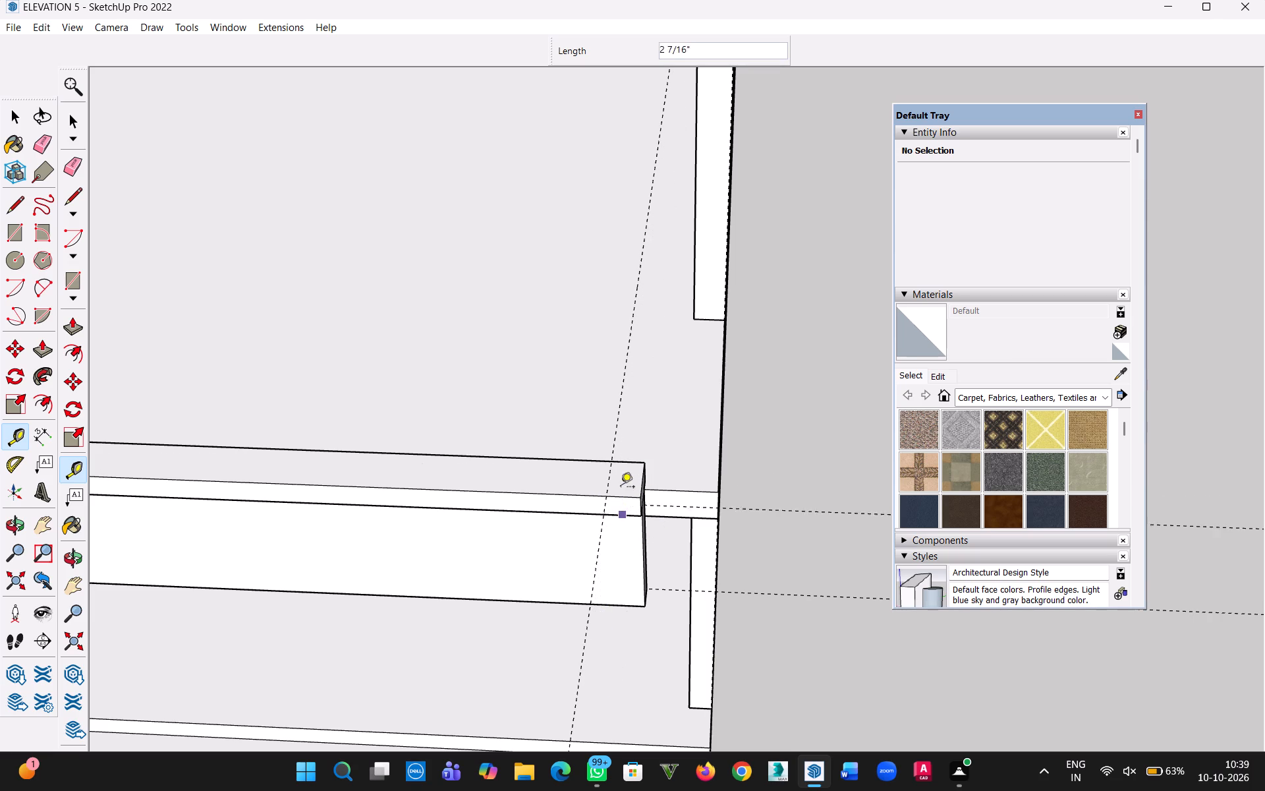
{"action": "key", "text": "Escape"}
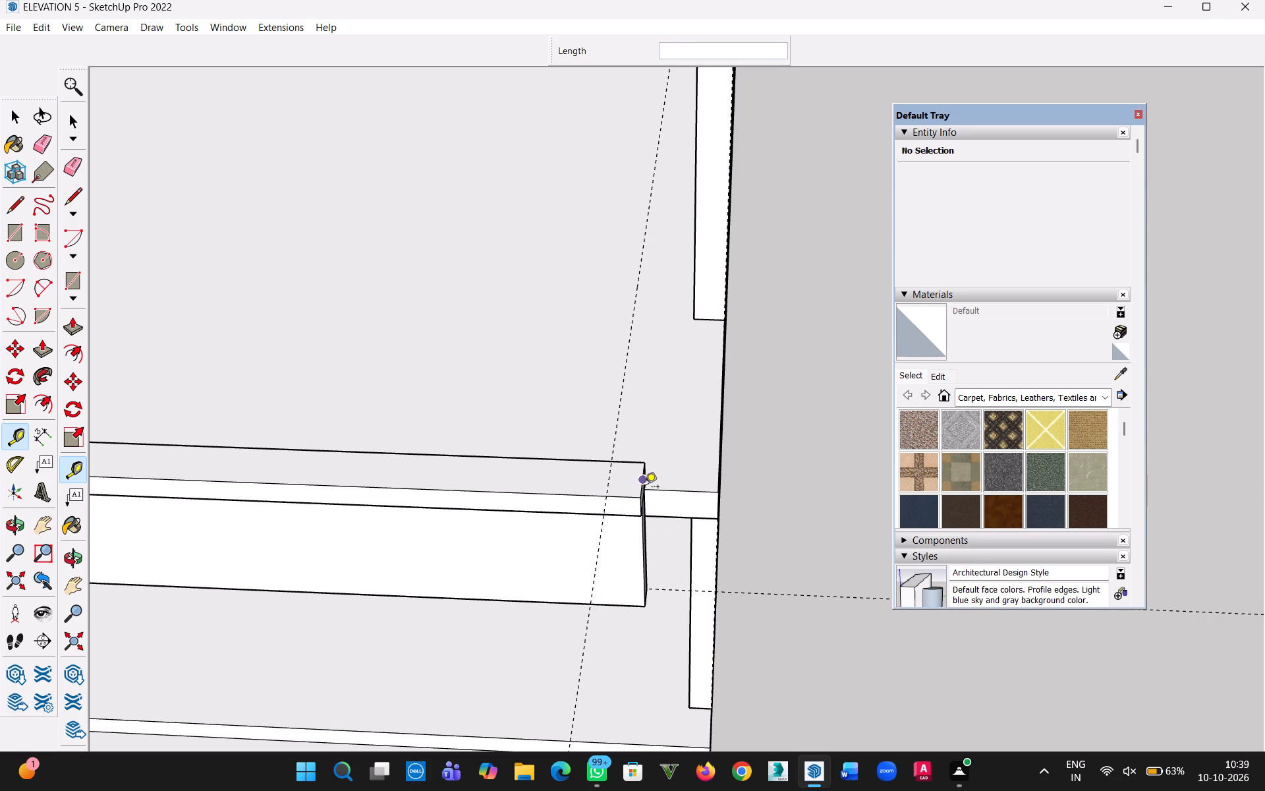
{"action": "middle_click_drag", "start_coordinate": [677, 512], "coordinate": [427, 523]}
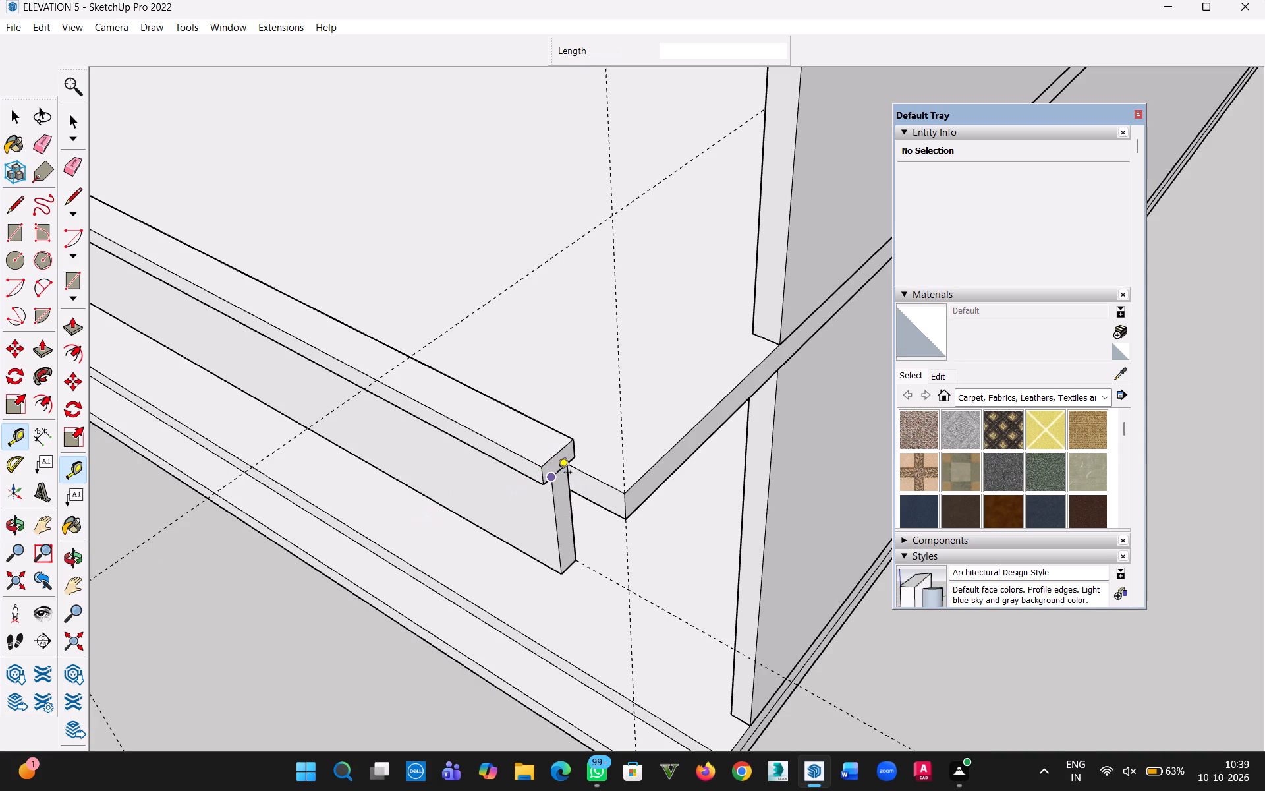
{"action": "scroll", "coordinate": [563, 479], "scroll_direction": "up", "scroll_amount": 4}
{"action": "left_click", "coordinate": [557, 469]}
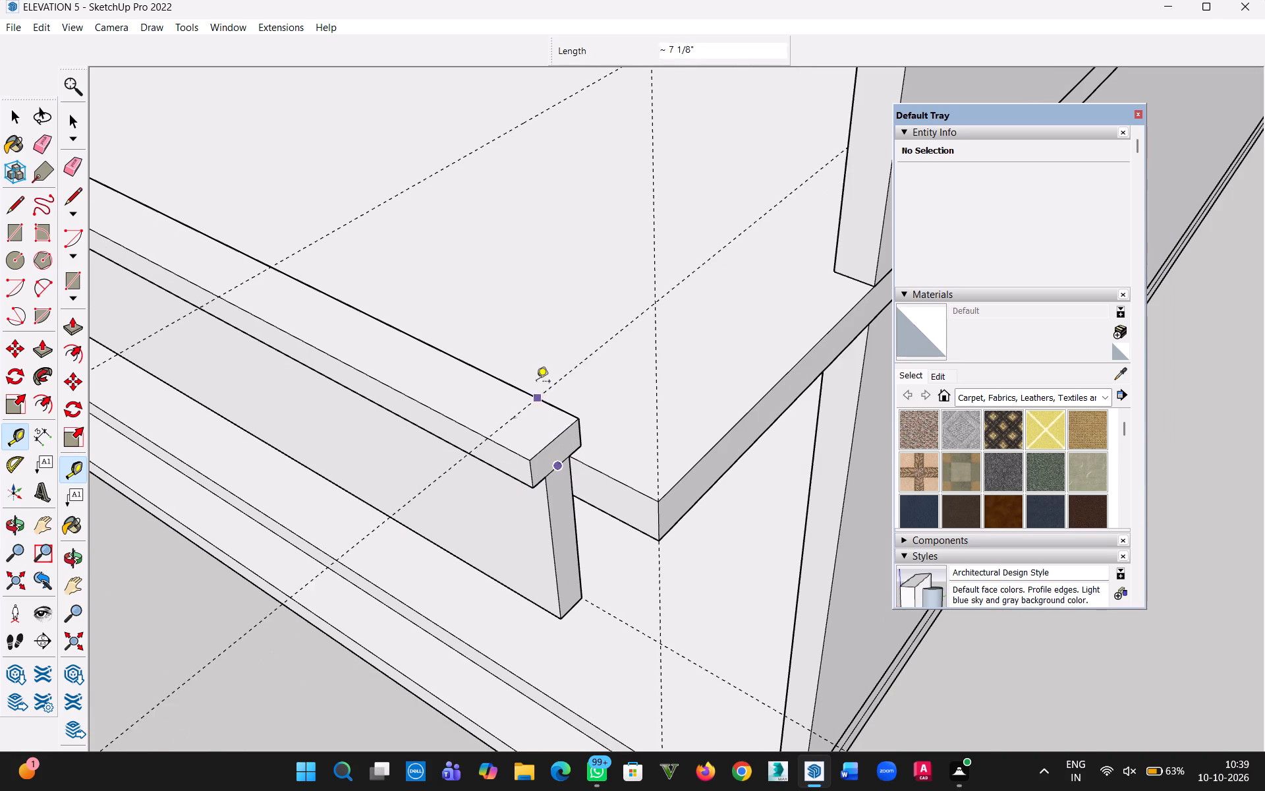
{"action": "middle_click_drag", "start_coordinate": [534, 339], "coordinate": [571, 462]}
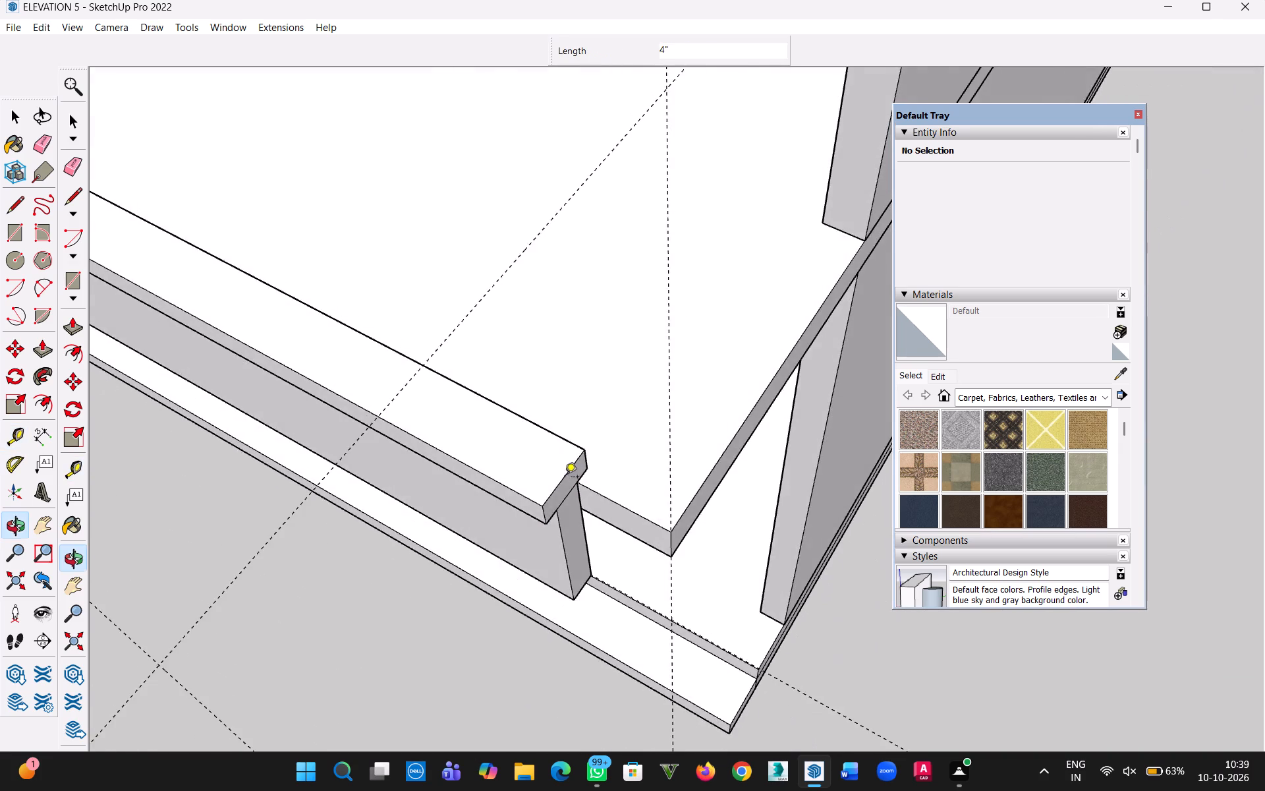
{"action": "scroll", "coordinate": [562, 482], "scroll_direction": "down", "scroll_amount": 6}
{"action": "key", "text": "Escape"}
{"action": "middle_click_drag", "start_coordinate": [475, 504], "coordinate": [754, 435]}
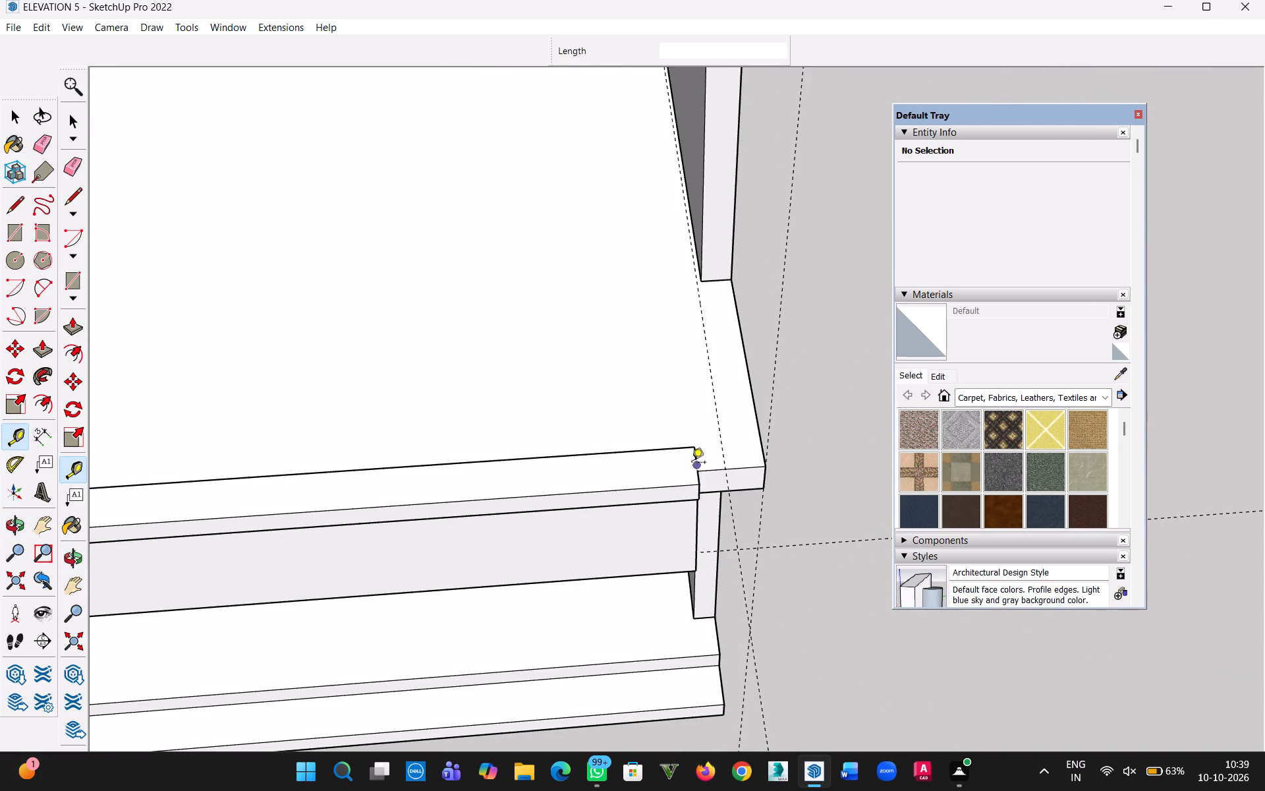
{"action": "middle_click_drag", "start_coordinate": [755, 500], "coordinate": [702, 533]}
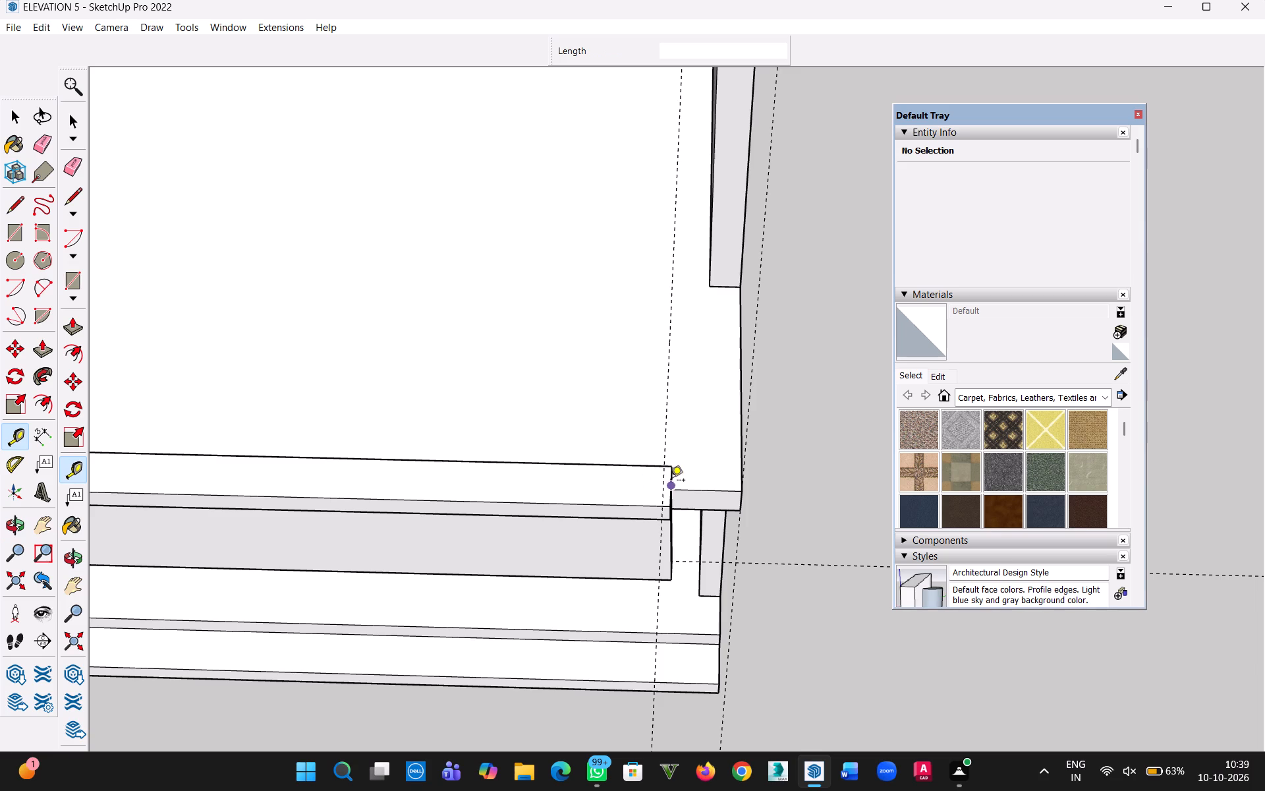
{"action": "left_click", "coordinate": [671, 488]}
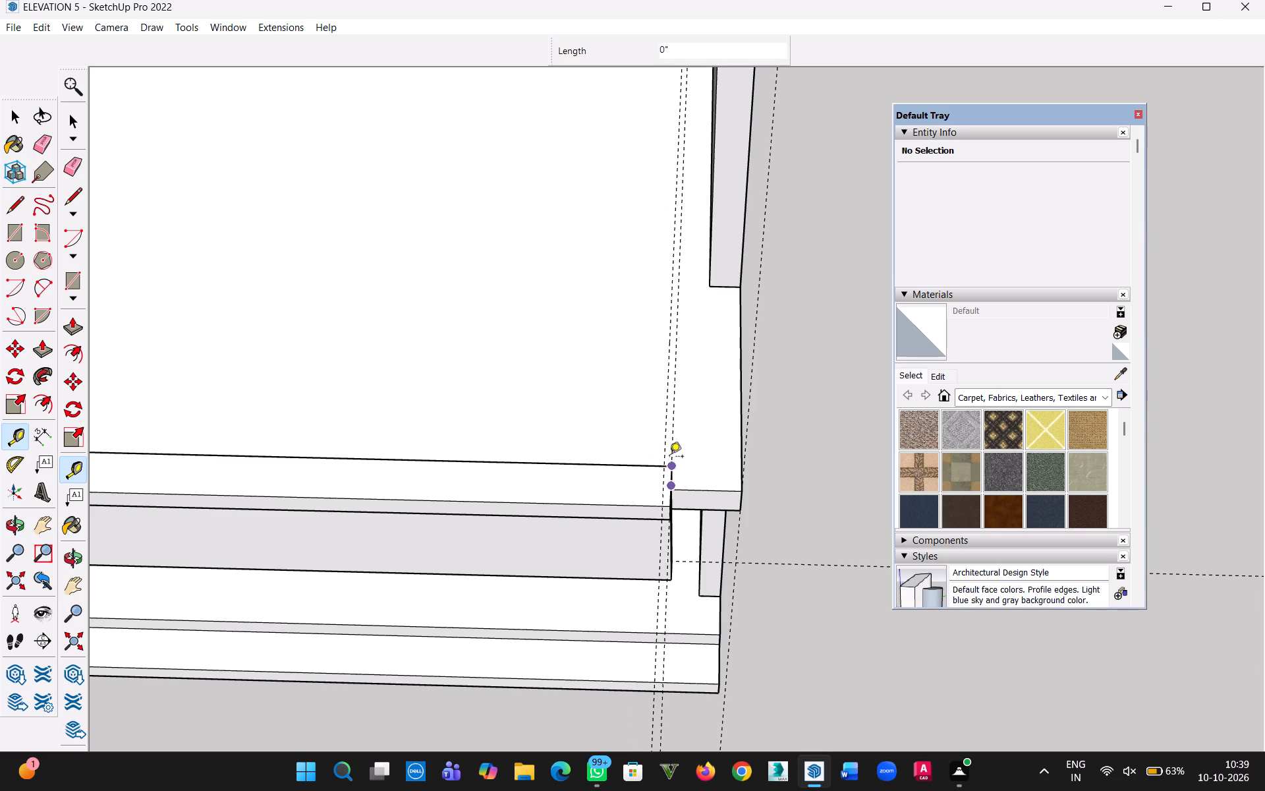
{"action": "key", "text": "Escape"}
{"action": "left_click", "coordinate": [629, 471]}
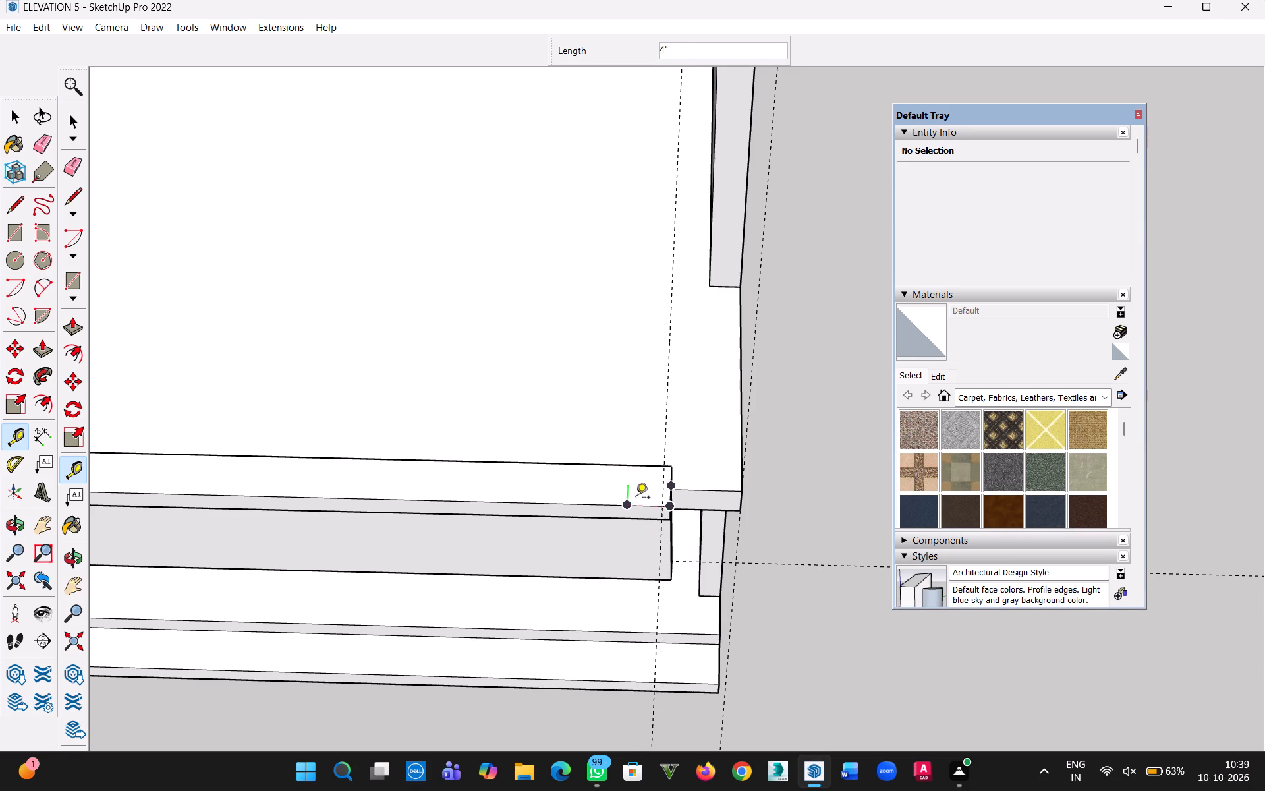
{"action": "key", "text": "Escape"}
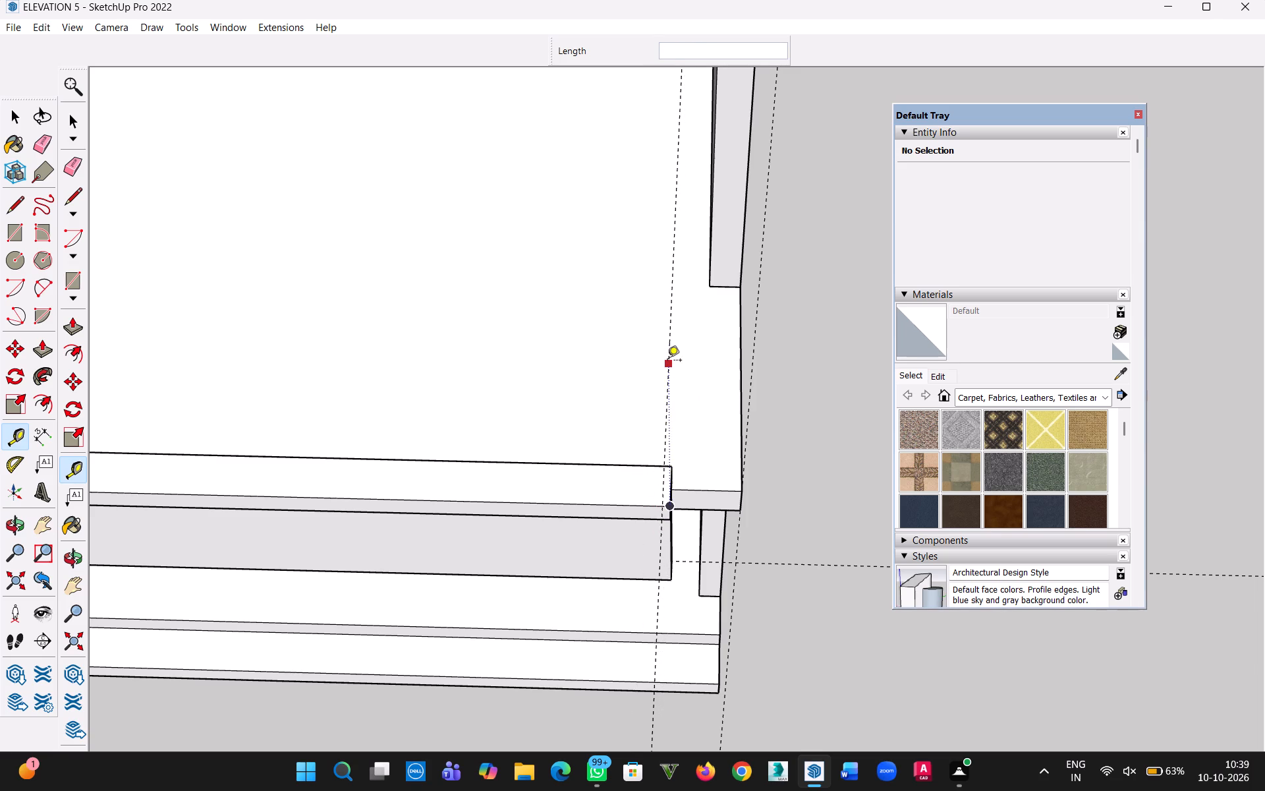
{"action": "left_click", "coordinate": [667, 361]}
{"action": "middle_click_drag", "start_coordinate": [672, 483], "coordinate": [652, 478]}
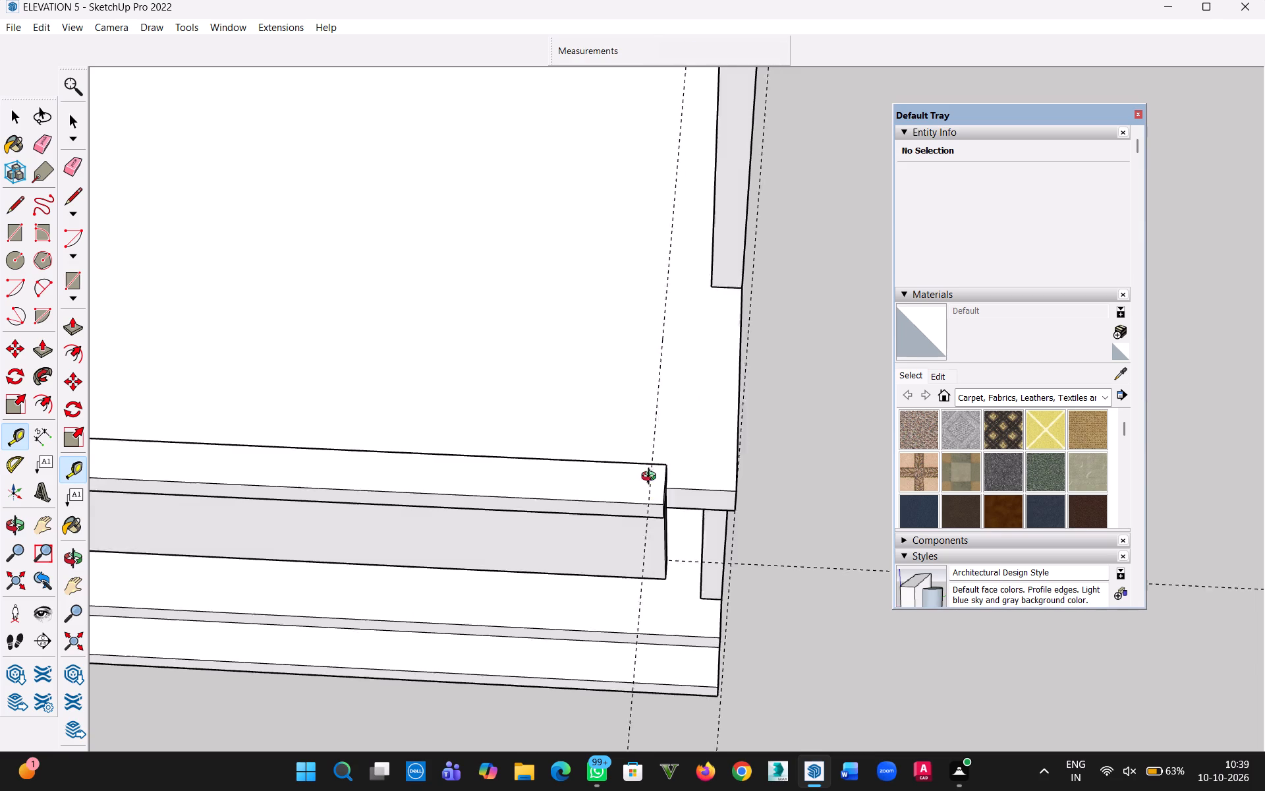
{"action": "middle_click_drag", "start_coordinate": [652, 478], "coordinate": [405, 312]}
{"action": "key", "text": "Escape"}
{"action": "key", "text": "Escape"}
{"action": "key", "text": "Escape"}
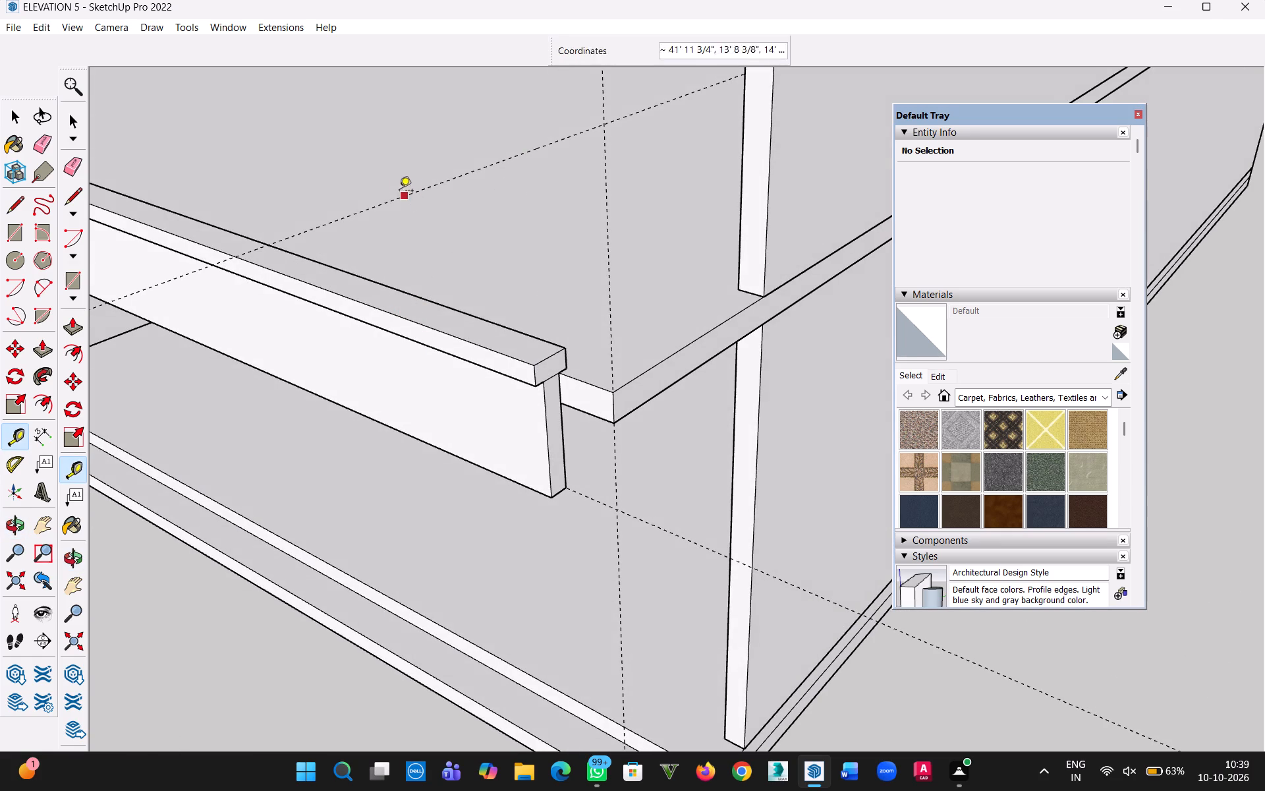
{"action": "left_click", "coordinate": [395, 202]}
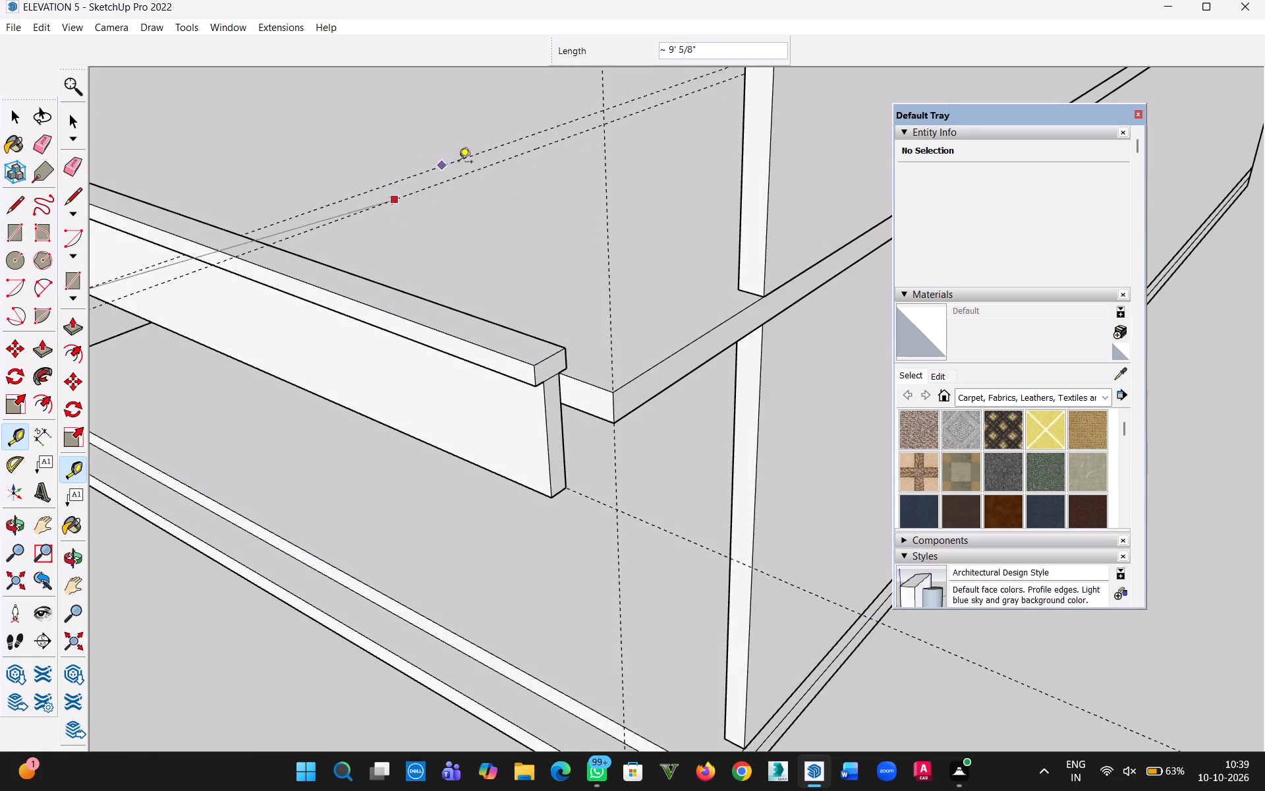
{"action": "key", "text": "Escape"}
Draw a vertical 28' by 3' rectangle from the raised left guide to the midpoint of the top strip's right end edge.
{"action": "middle_click_drag", "start_coordinate": [583, 237], "coordinate": [632, 353]}
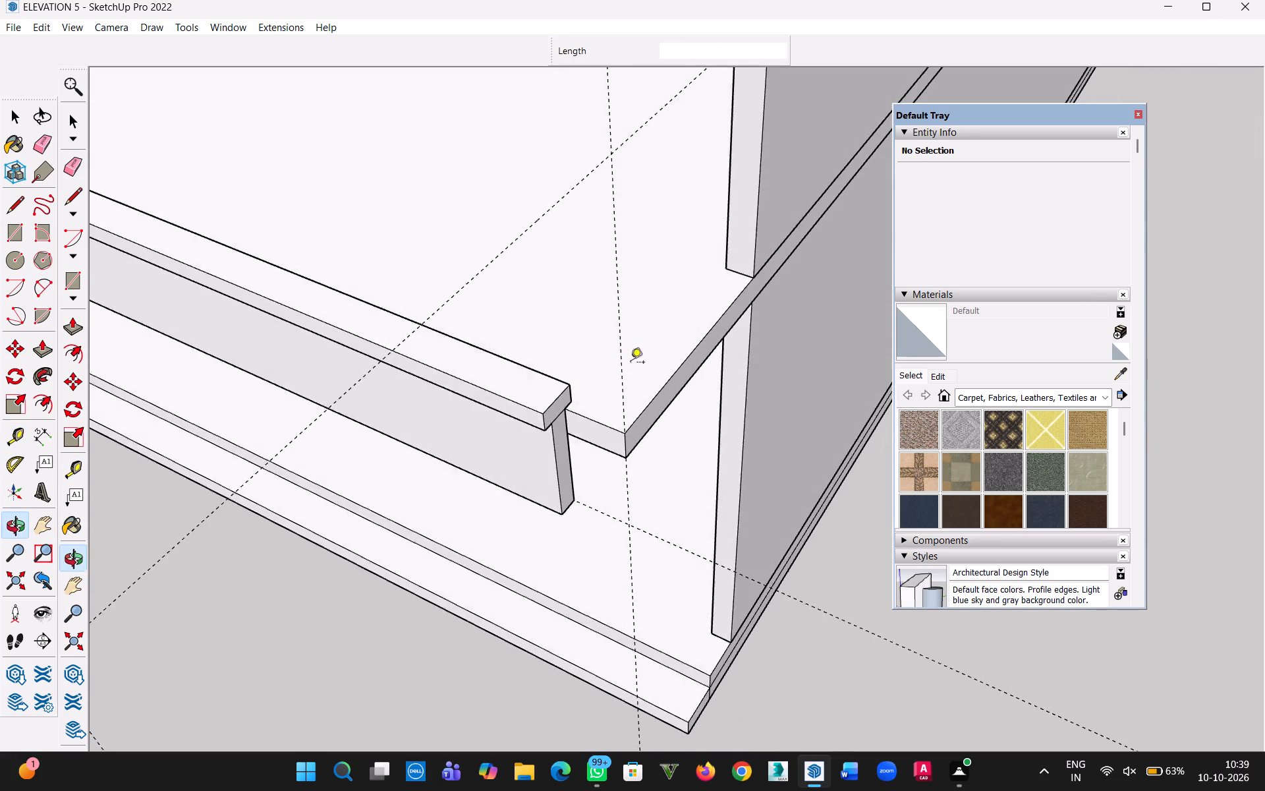
{"action": "scroll", "coordinate": [591, 377], "scroll_direction": "down", "scroll_amount": 14}
{"action": "middle_click_drag", "start_coordinate": [404, 406], "coordinate": [721, 426]}
{"action": "scroll", "coordinate": [660, 473], "scroll_direction": "down", "scroll_amount": 2}
{"action": "key", "text": "h"}
{"action": "left_click_drag", "start_coordinate": [621, 512], "coordinate": [674, 478]}
{"action": "scroll", "coordinate": [345, 514], "scroll_direction": "up", "scroll_amount": 3}
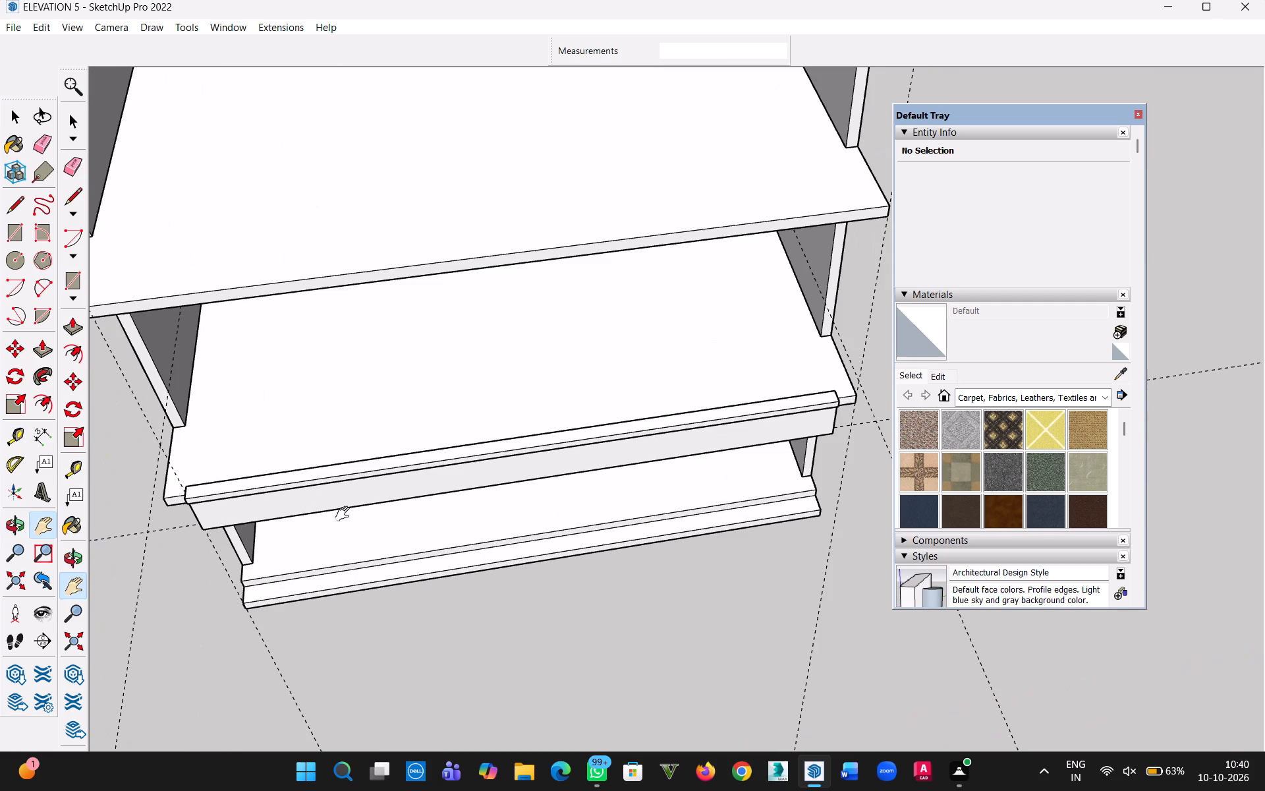
{"action": "key", "text": "r"}
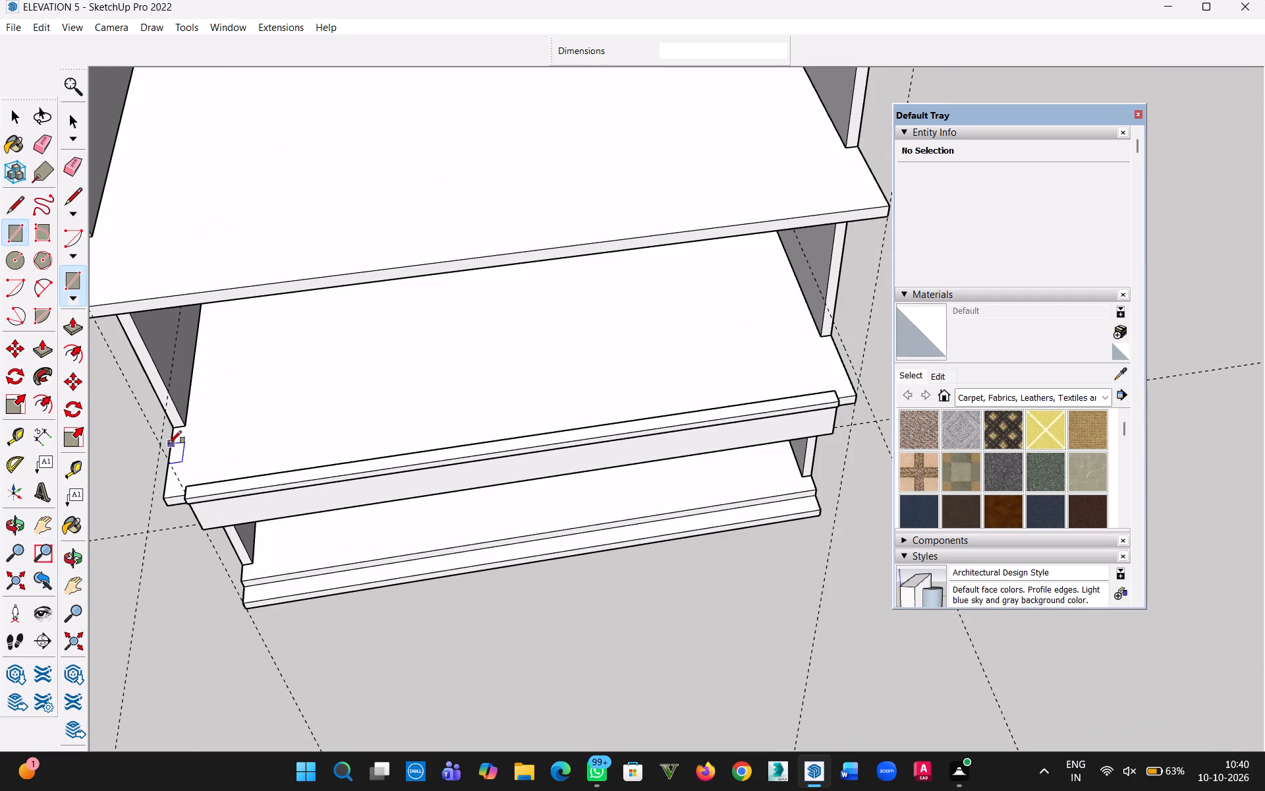
{"action": "left_click", "coordinate": [161, 448]}
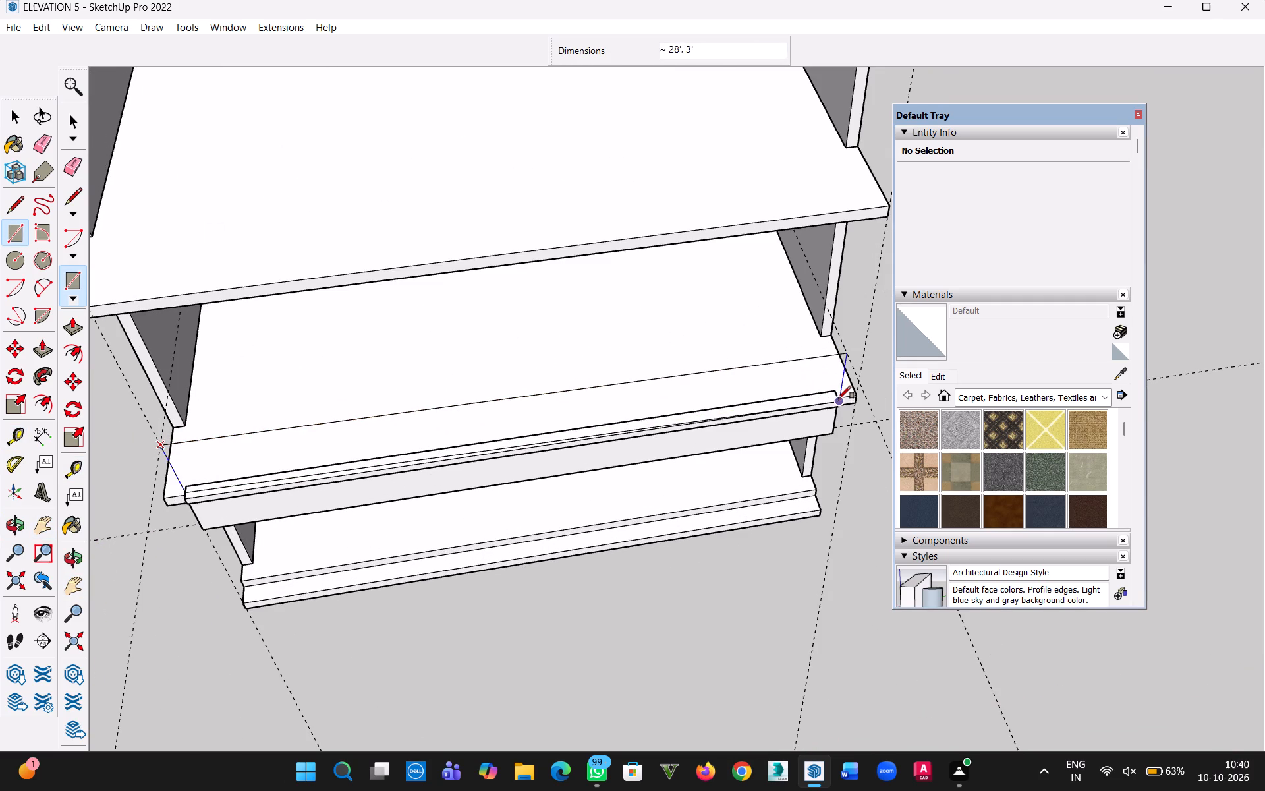
{"action": "scroll", "coordinate": [831, 401], "scroll_direction": "up", "scroll_amount": 8}
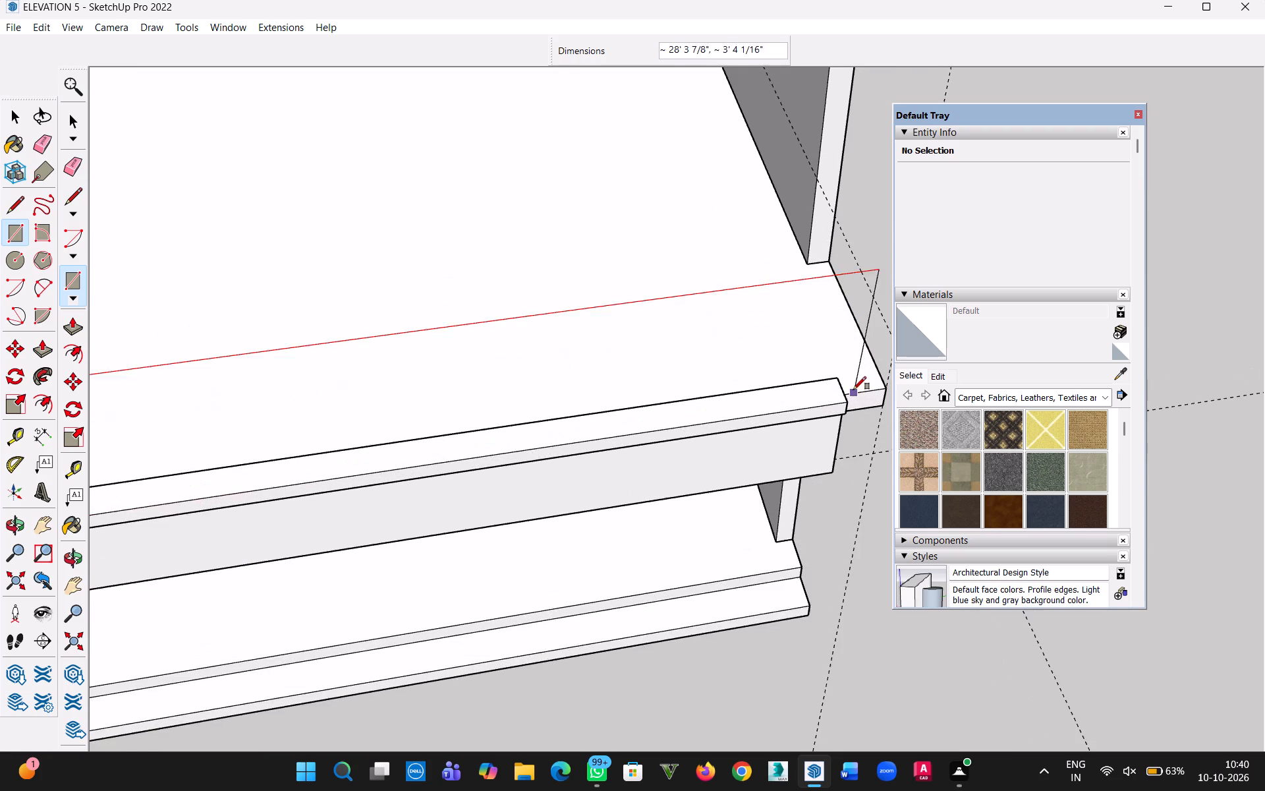
{"action": "scroll", "coordinate": [853, 390], "scroll_direction": "up", "scroll_amount": 4}
{"action": "scroll", "coordinate": [832, 390], "scroll_direction": "down", "scroll_amount": 2}
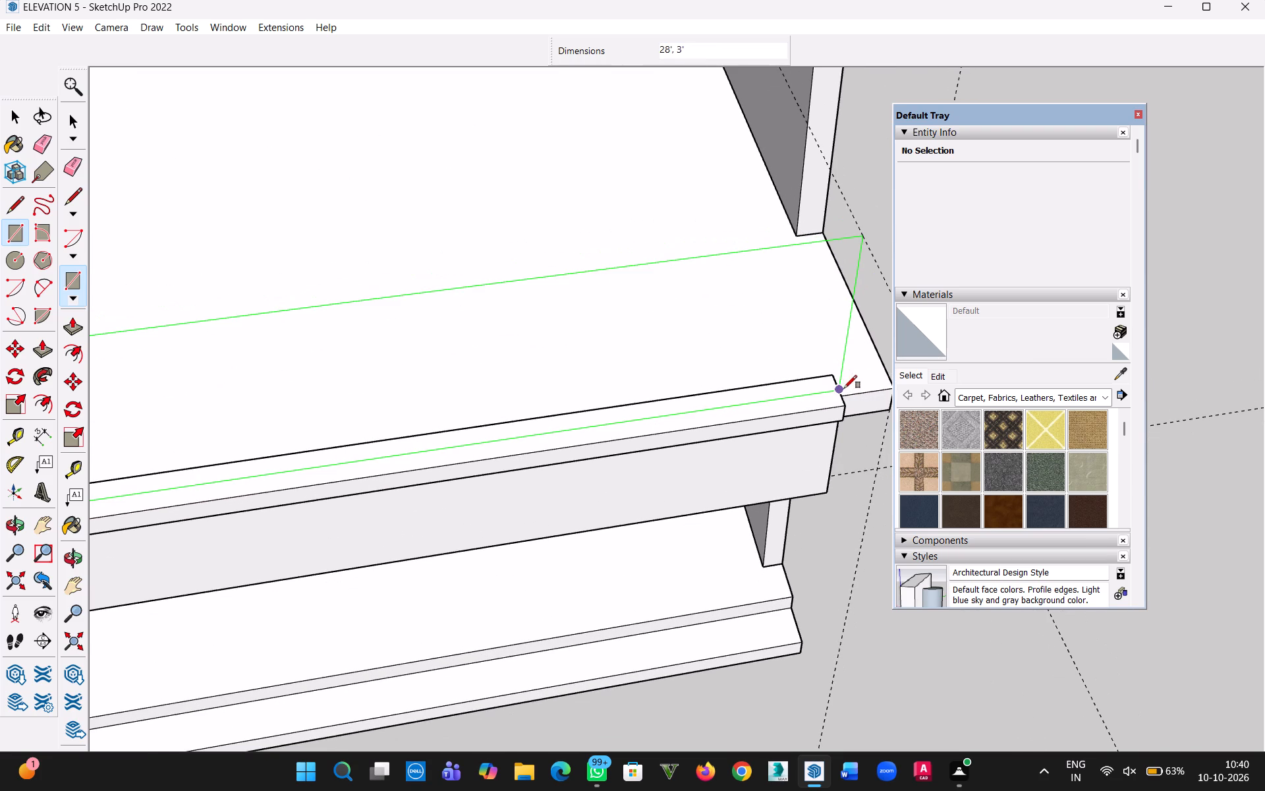
{"action": "scroll", "coordinate": [839, 397], "scroll_direction": "up", "scroll_amount": 7}
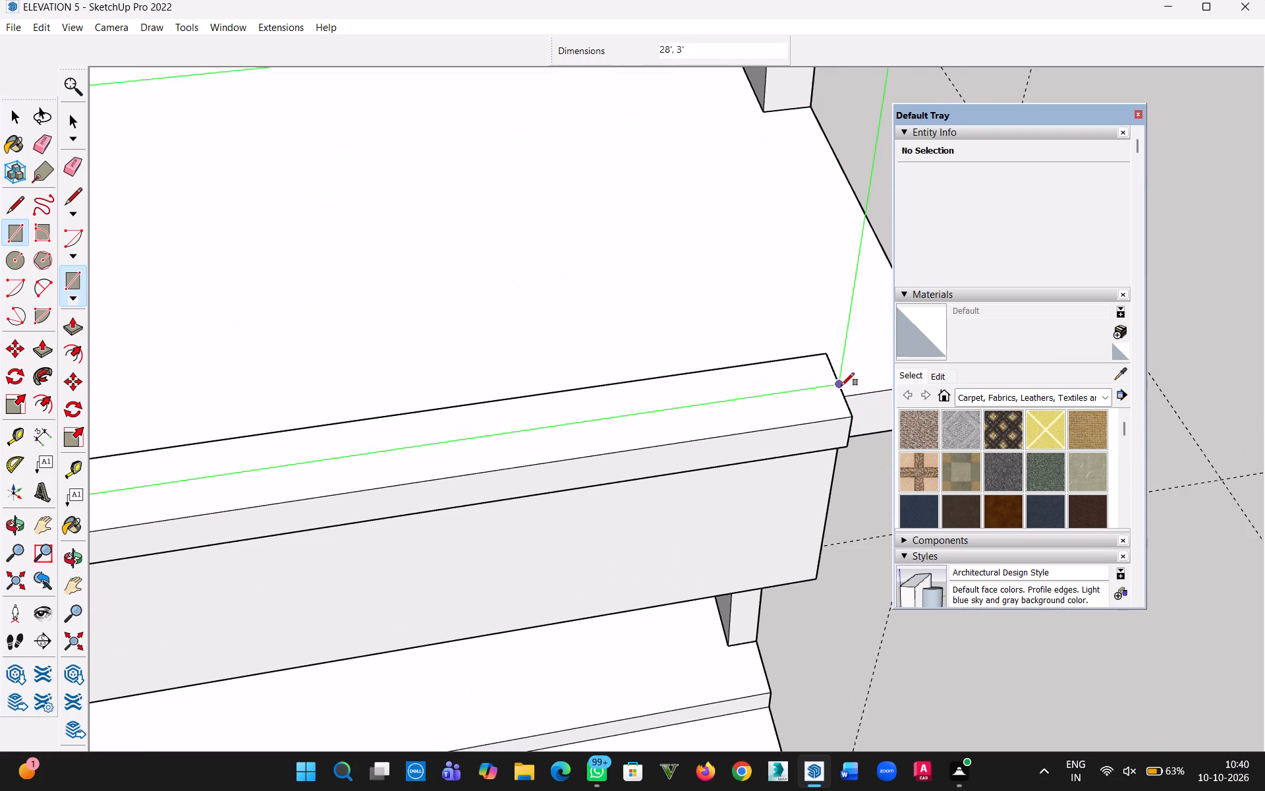
{"action": "left_click", "coordinate": [842, 385]}
{"action": "scroll", "coordinate": [146, 278], "scroll_direction": "down", "scroll_amount": 9}
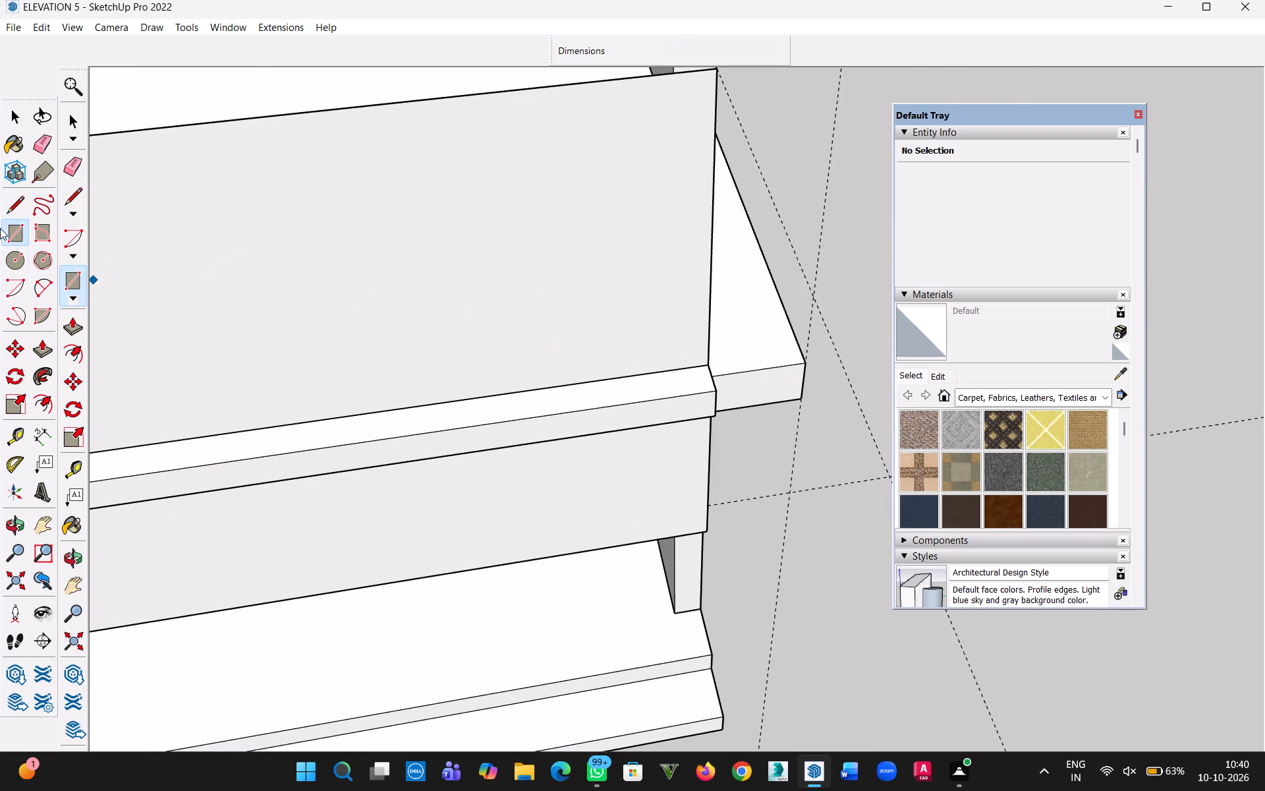
{"action": "left_click", "coordinate": [15, 114]}
{"action": "scroll", "coordinate": [511, 396], "scroll_direction": "down", "scroll_amount": 11}
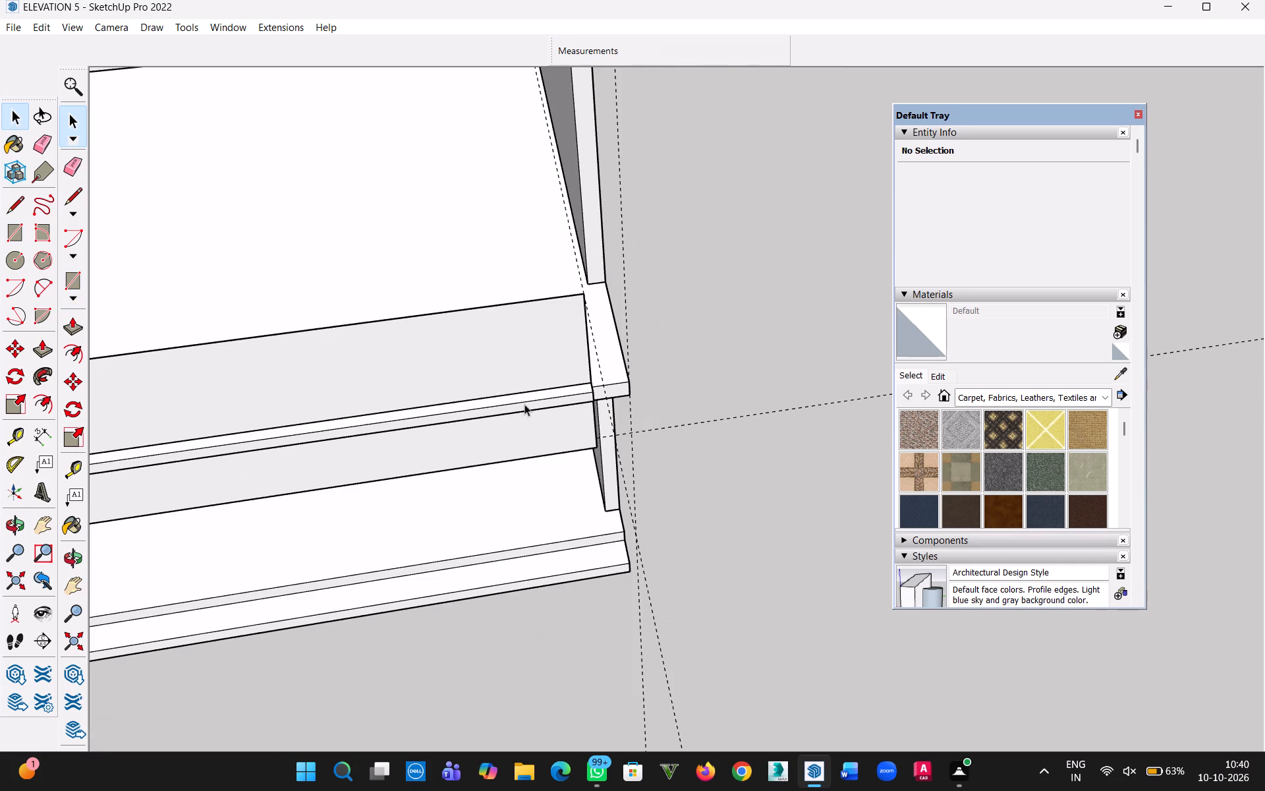
{"action": "key", "text": "h"}
{"action": "left_click_drag", "start_coordinate": [455, 406], "coordinate": [796, 382]}
{"action": "scroll", "coordinate": [542, 468], "scroll_direction": "down", "scroll_amount": 10}
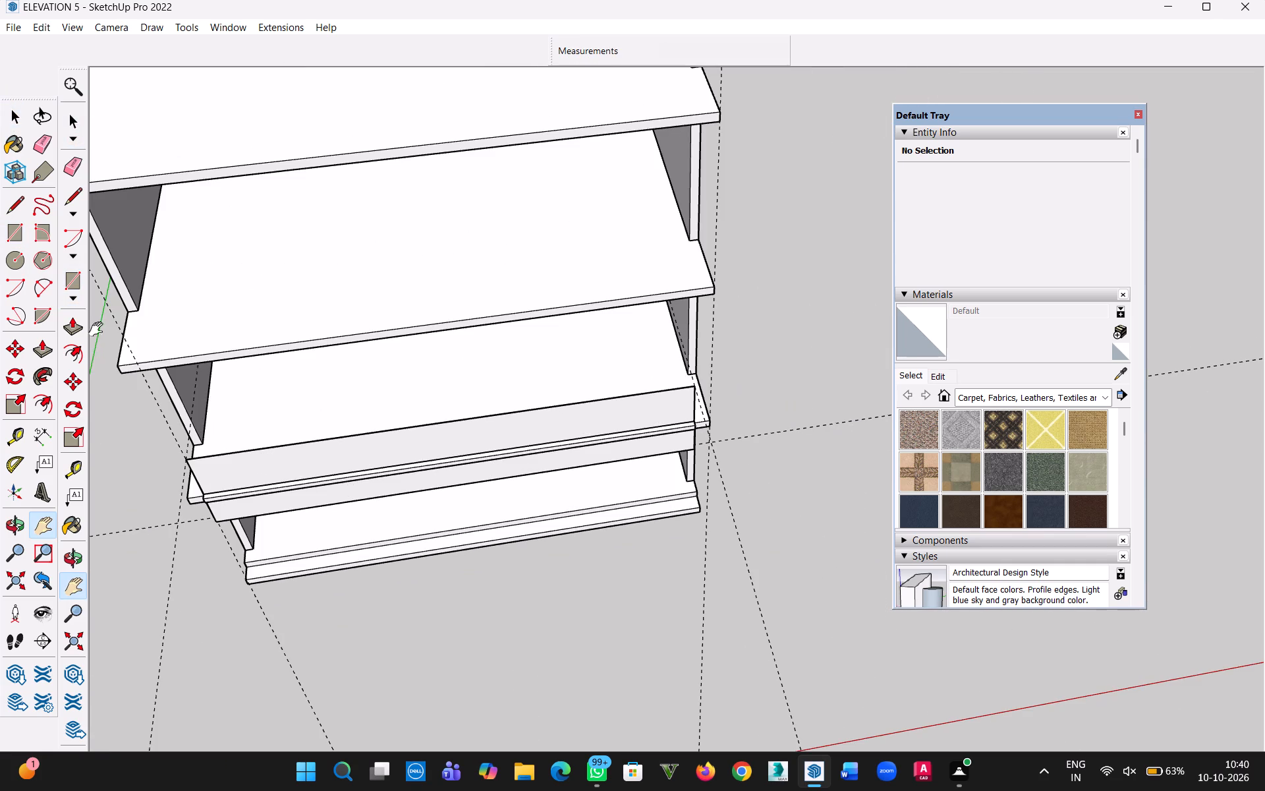
Save the model.
{"action": "left_click", "coordinate": [13, 28]}
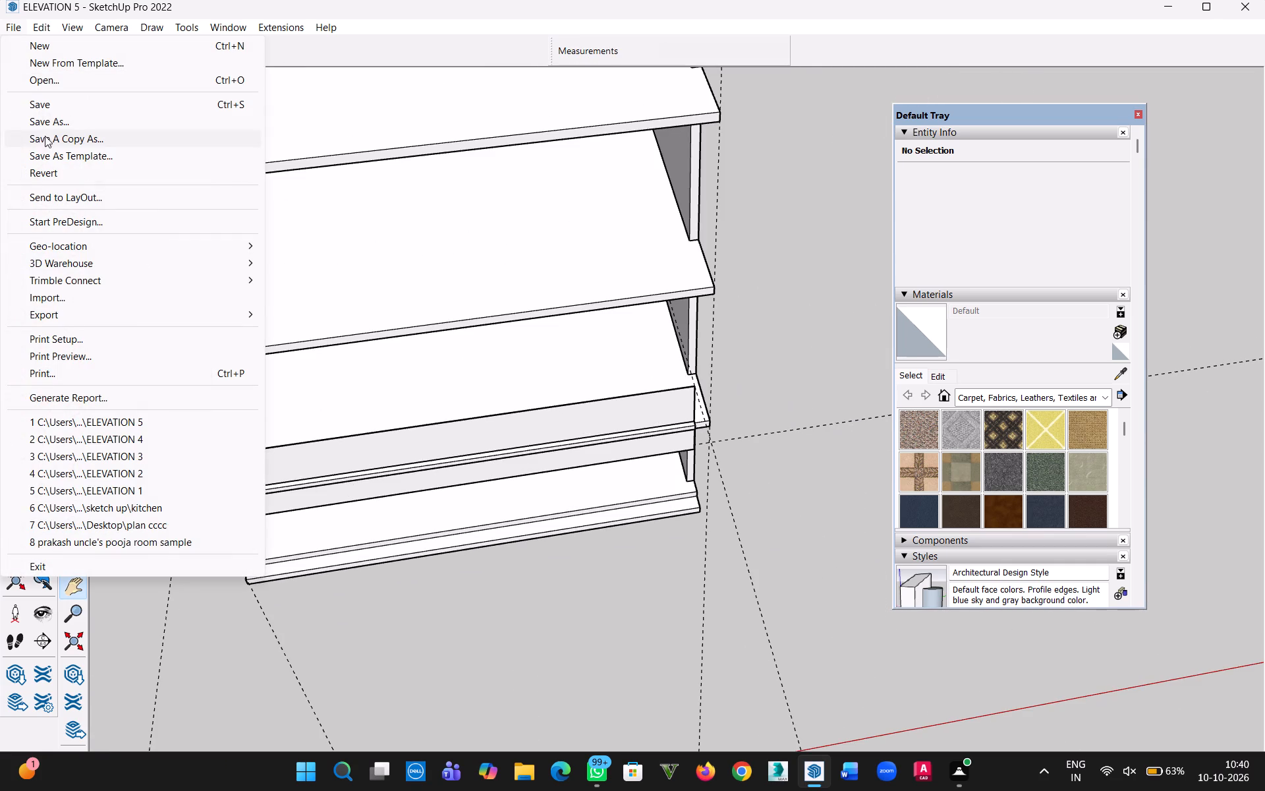
{"action": "left_click", "coordinate": [47, 105]}
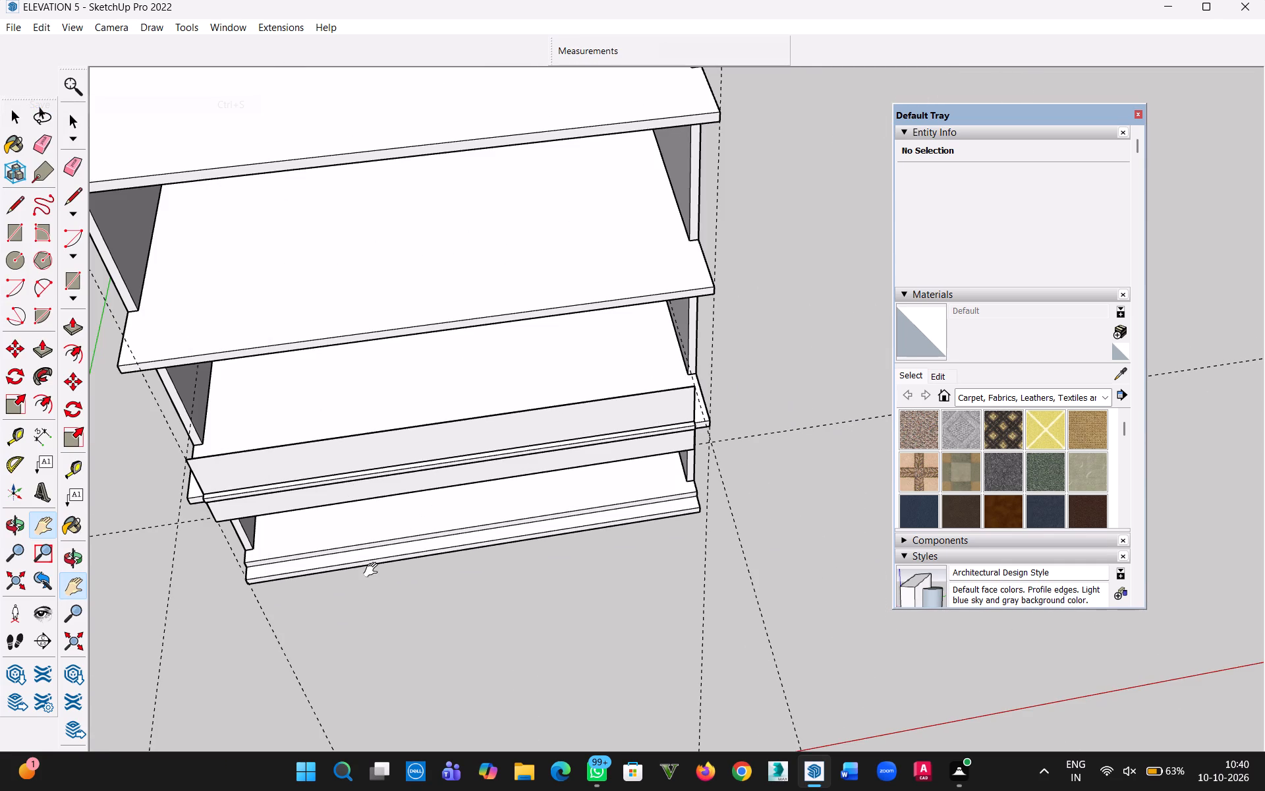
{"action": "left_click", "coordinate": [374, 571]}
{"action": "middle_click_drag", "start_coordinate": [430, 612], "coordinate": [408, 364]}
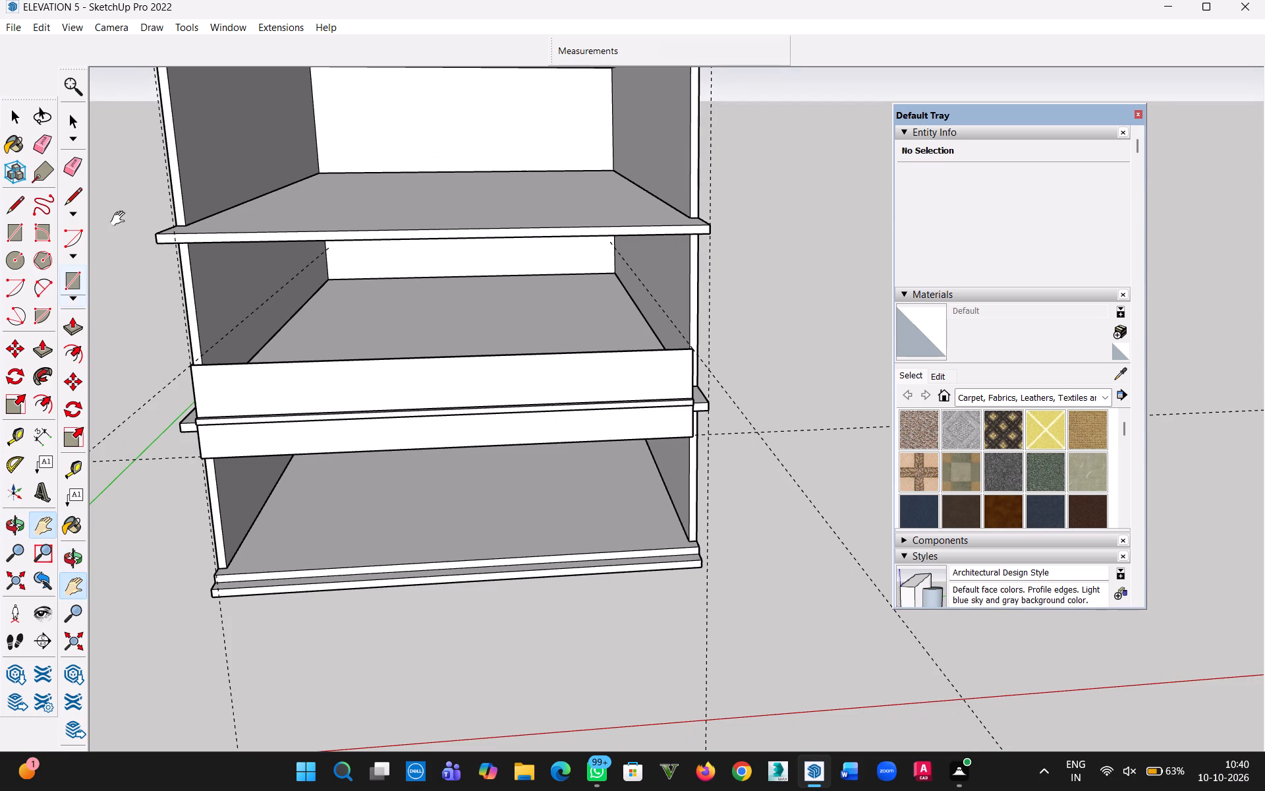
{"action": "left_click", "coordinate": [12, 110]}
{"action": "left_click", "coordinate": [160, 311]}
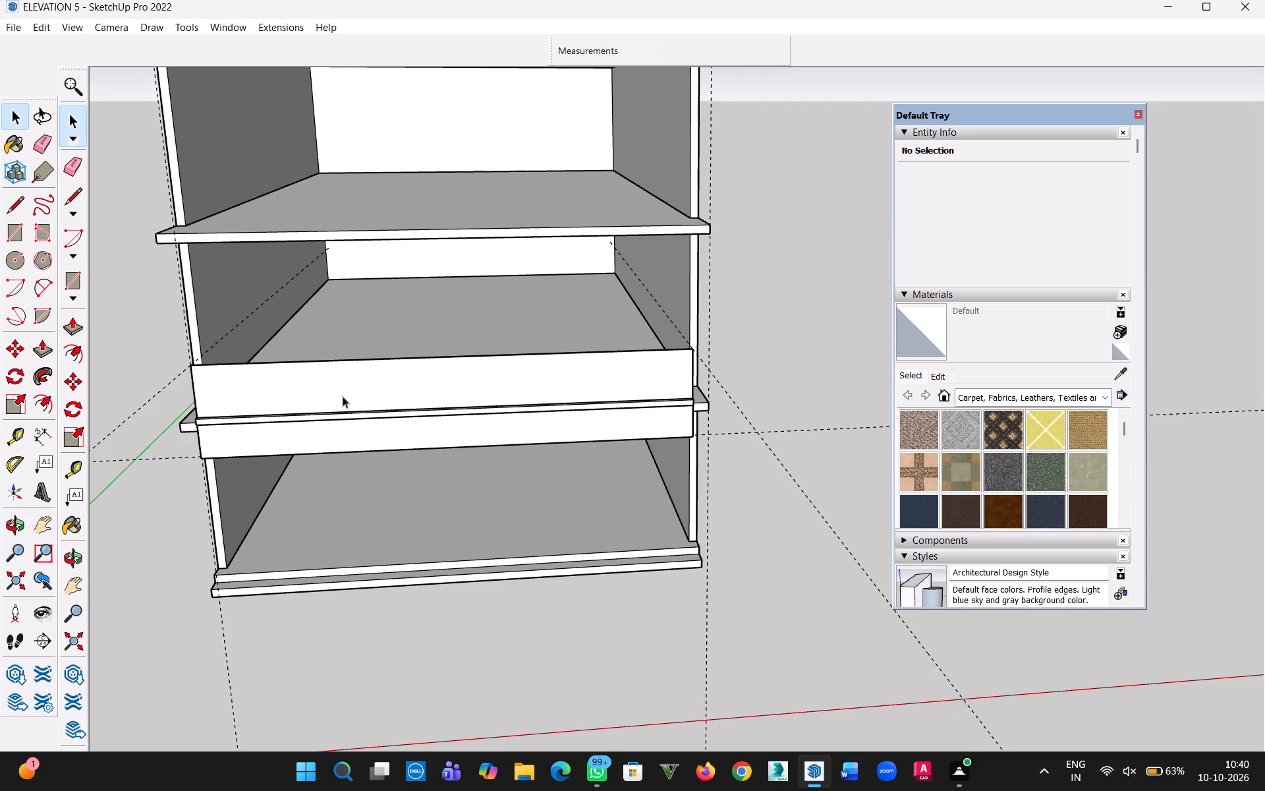
Group the 3' high front panel face with its bounding edges.
{"action": "left_click", "coordinate": [343, 396]}
{"action": "left_click", "coordinate": [348, 434]}
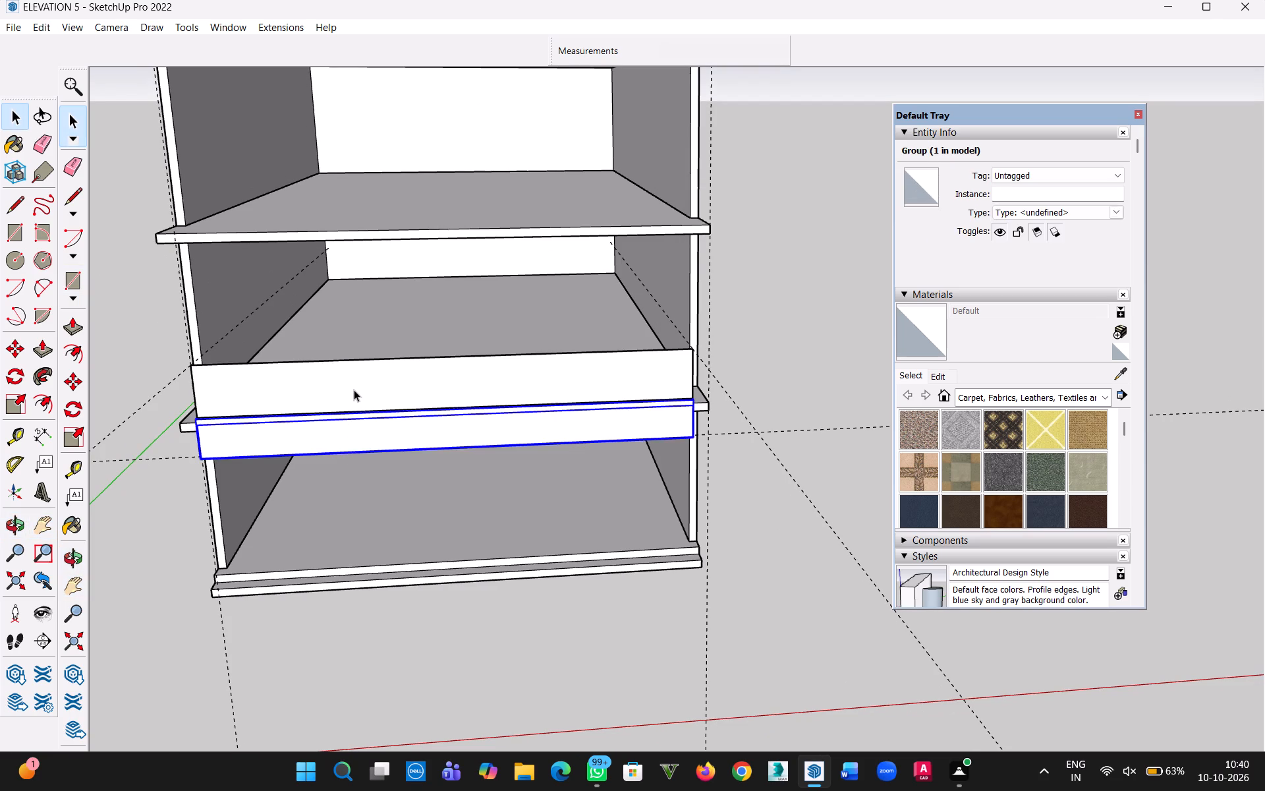
{"action": "left_click", "coordinate": [354, 390]}
{"action": "double_click", "coordinate": [354, 390]}
{"action": "right_click", "coordinate": [354, 390]}
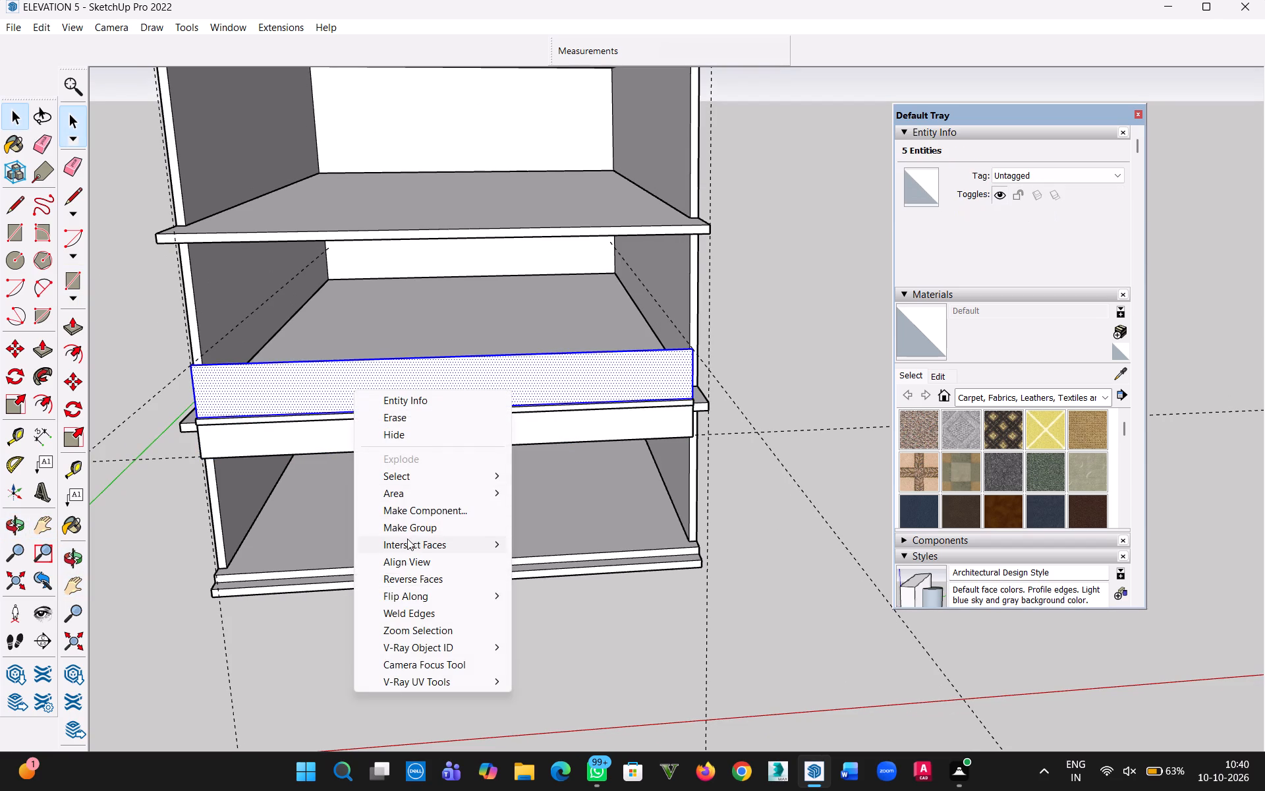
{"action": "left_click", "coordinate": [408, 527]}
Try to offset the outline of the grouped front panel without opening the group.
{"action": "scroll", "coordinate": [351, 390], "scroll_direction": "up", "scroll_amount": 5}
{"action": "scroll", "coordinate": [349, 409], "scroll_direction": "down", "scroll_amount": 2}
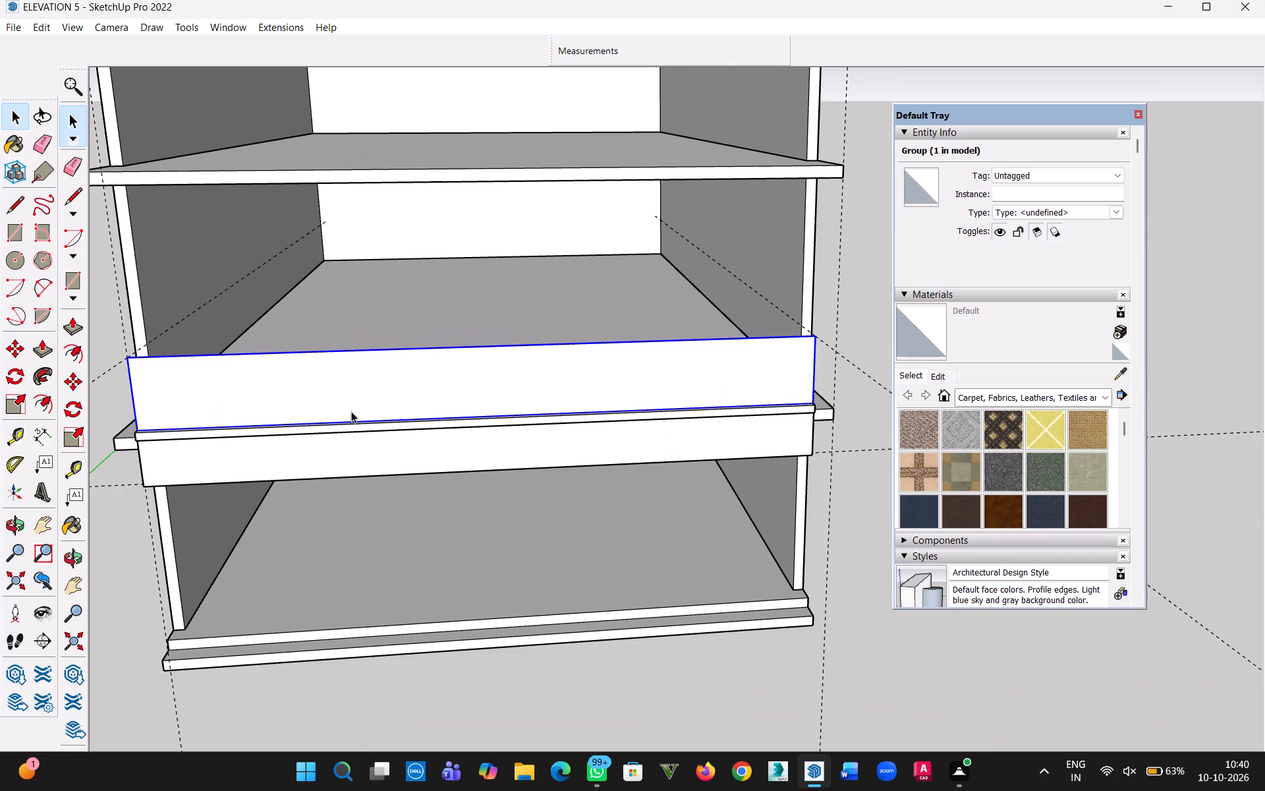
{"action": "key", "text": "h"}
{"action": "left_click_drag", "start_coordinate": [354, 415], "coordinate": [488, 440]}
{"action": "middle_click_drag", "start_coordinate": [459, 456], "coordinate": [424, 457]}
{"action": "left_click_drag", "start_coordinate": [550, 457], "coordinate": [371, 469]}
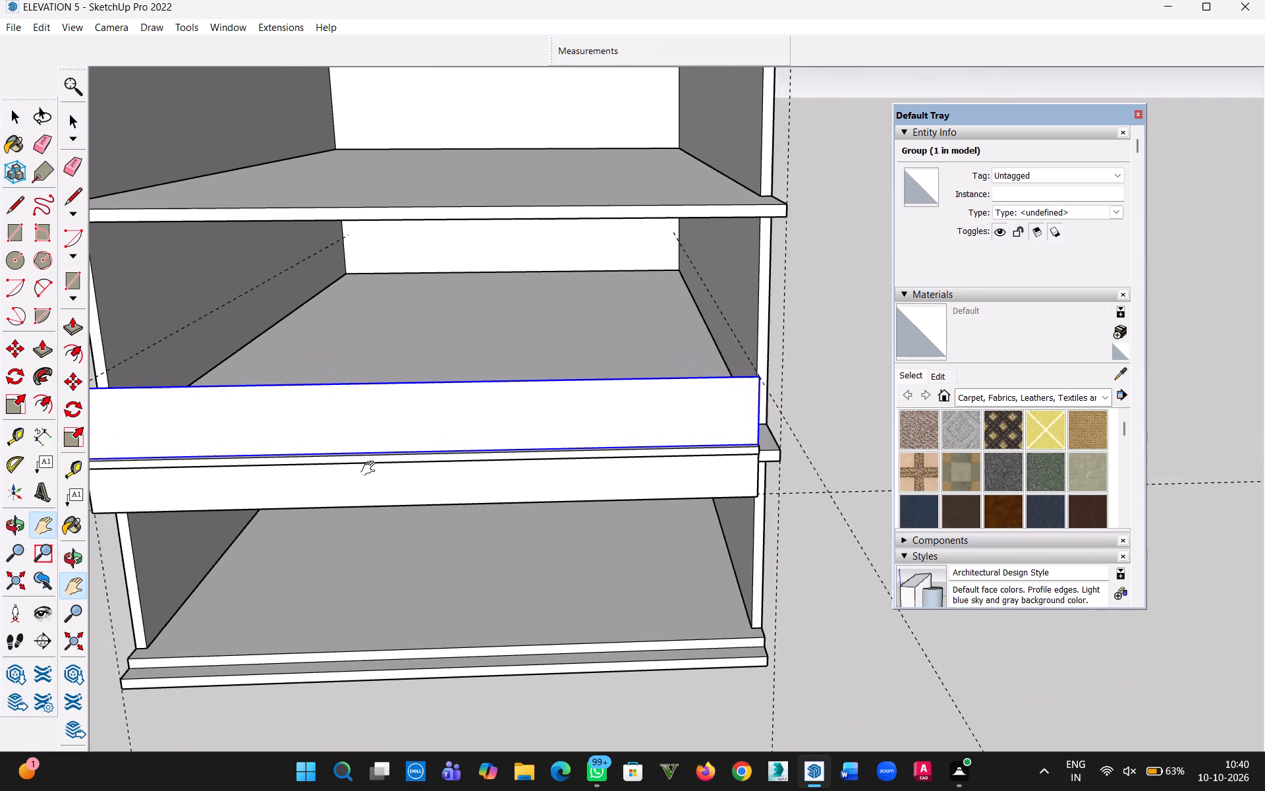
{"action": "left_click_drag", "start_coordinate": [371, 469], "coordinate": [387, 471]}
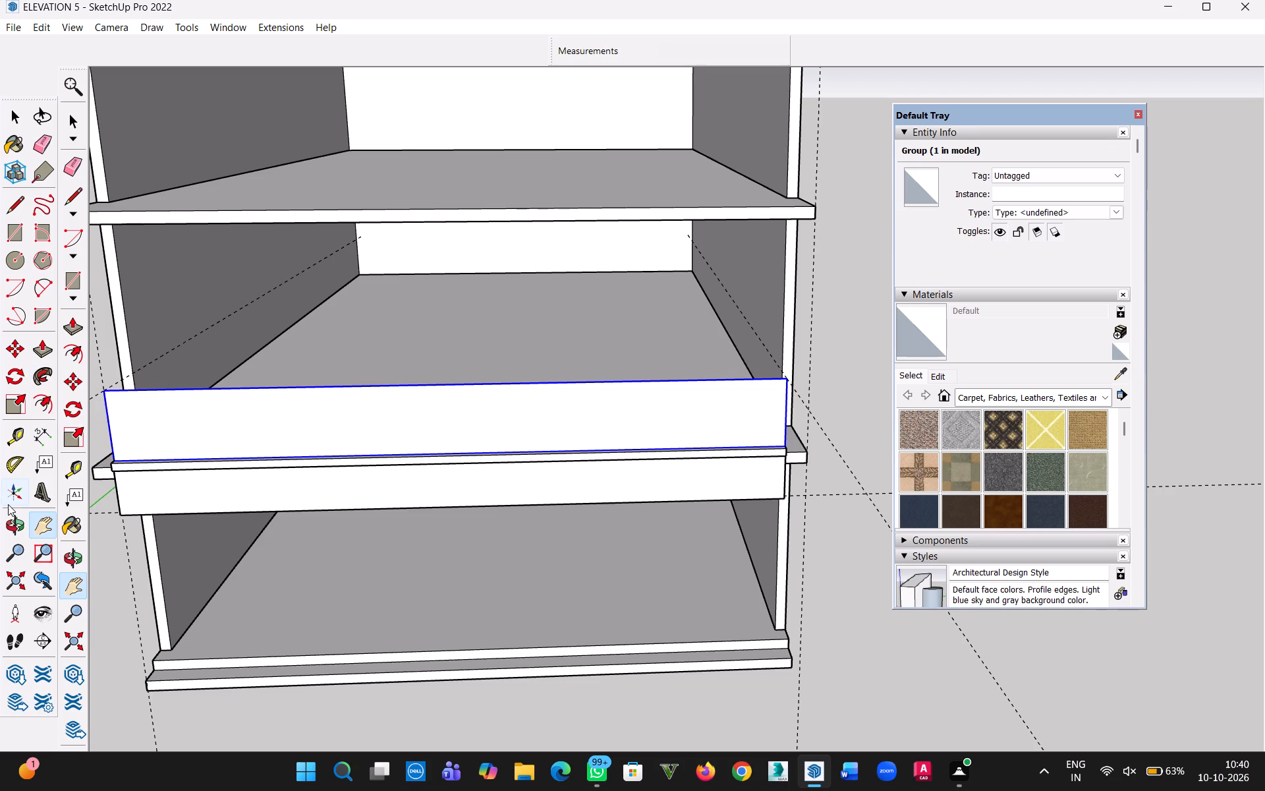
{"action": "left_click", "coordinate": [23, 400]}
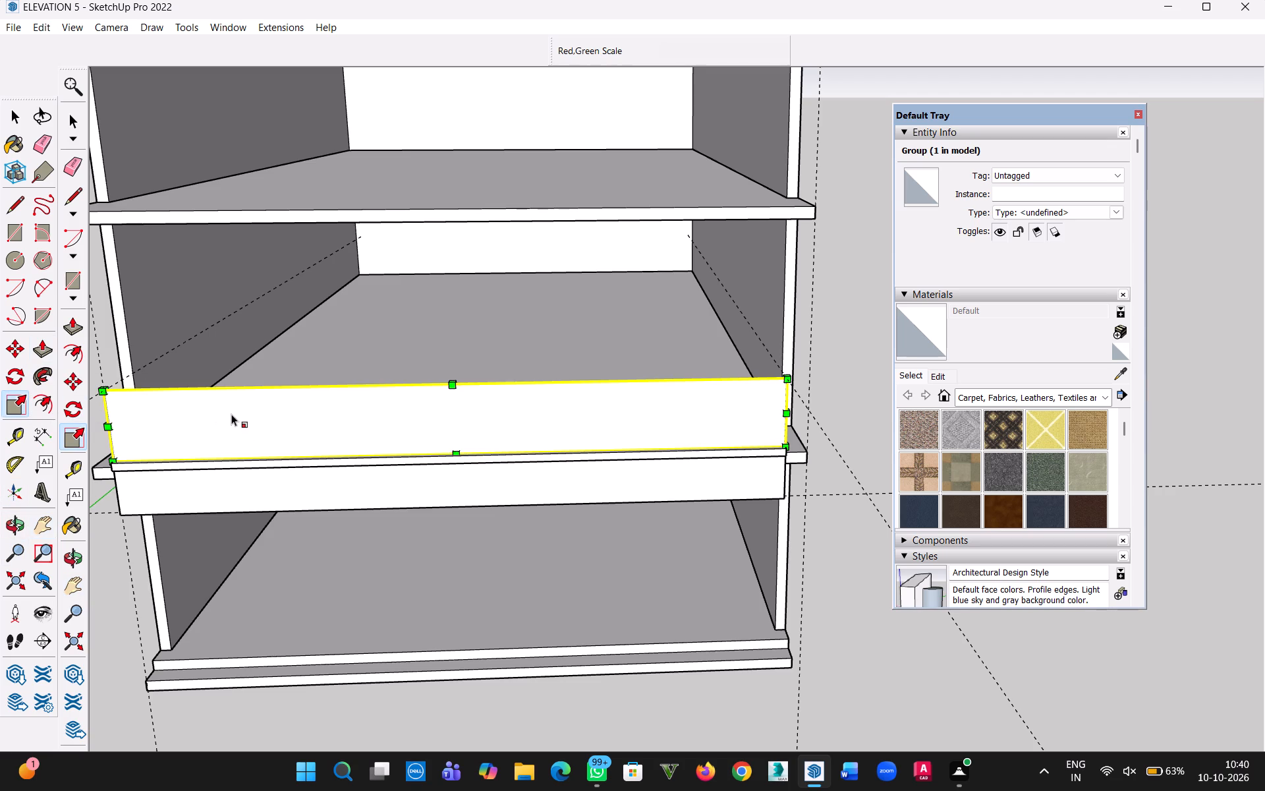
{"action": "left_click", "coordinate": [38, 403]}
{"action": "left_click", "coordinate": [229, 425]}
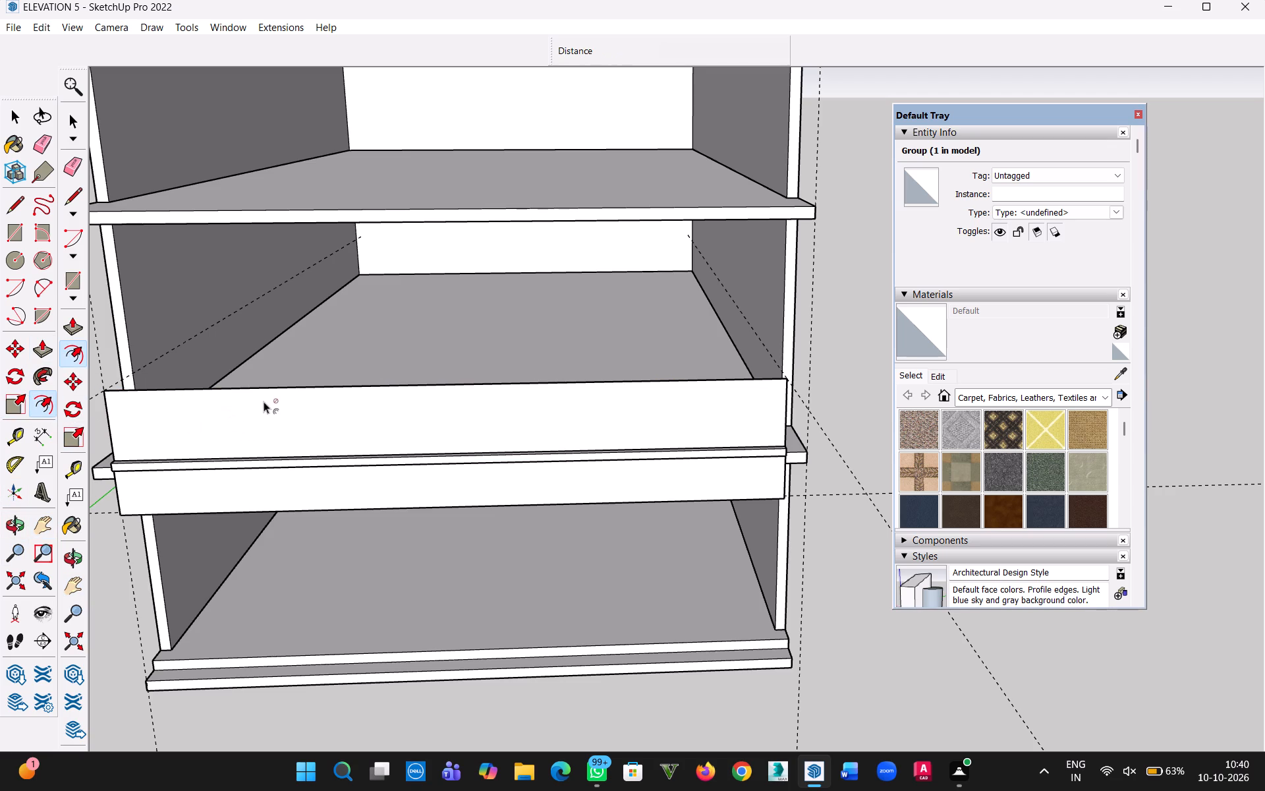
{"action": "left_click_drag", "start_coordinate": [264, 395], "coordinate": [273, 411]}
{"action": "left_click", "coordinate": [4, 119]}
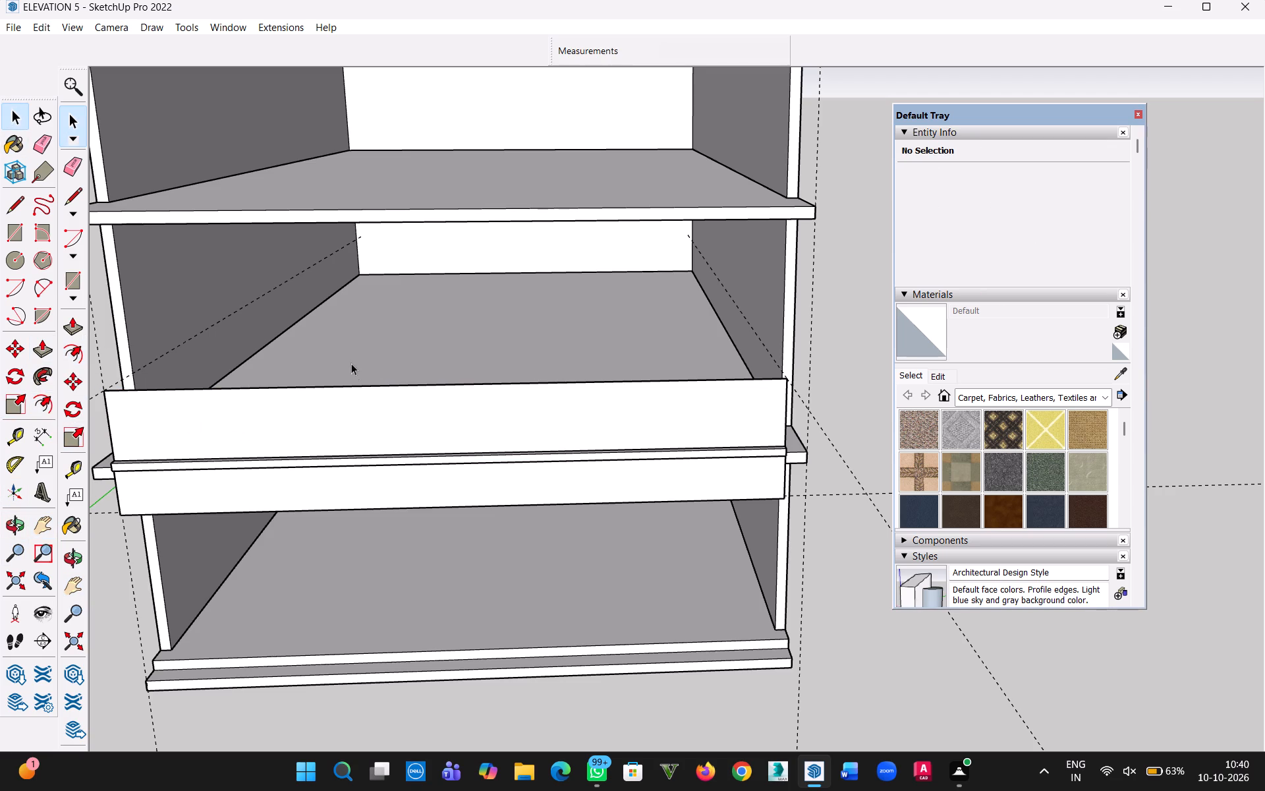
Open the front panel group for editing, ready to offset its face.
{"action": "double_click", "coordinate": [361, 405]}
{"action": "left_click", "coordinate": [51, 394]}
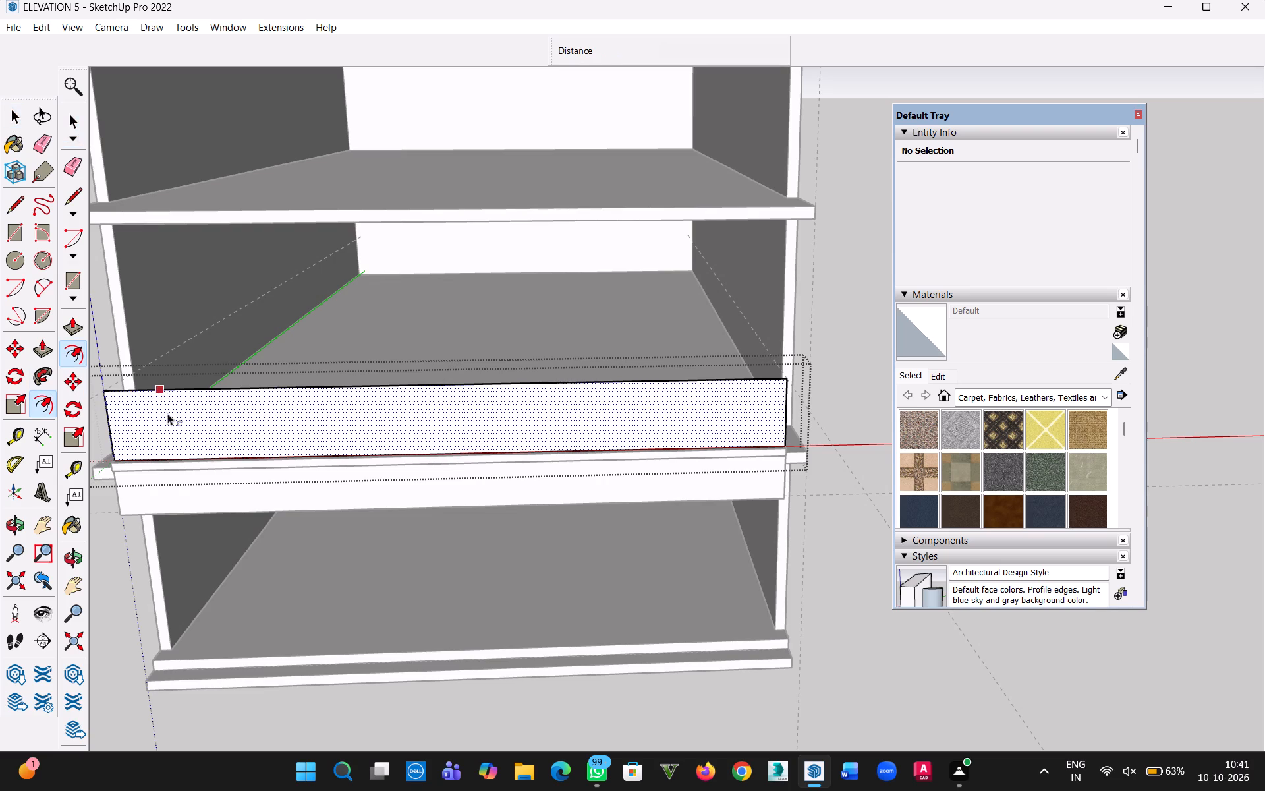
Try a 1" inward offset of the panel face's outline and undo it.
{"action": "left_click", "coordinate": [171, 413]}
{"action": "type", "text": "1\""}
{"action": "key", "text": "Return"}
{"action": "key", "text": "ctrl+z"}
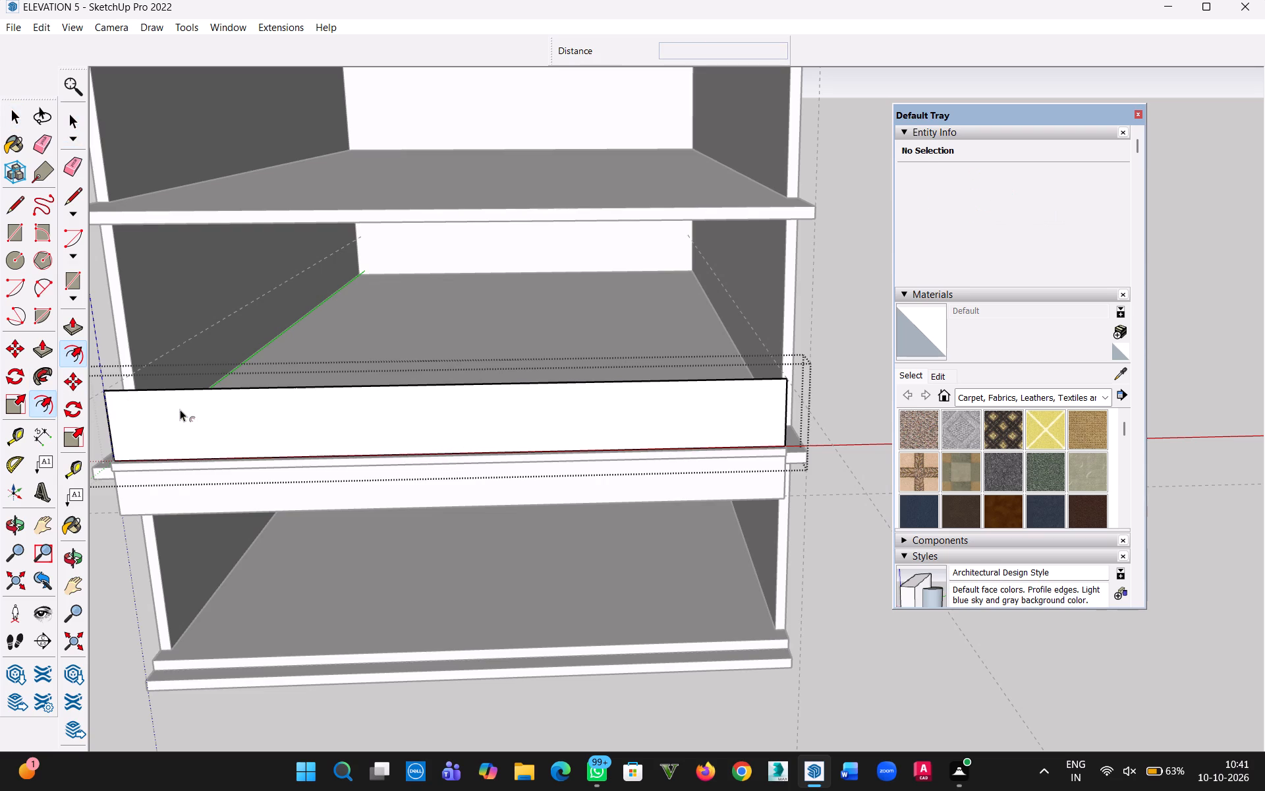
Offset the front panel face's outline 2" inward.
{"action": "left_click", "coordinate": [181, 411]}
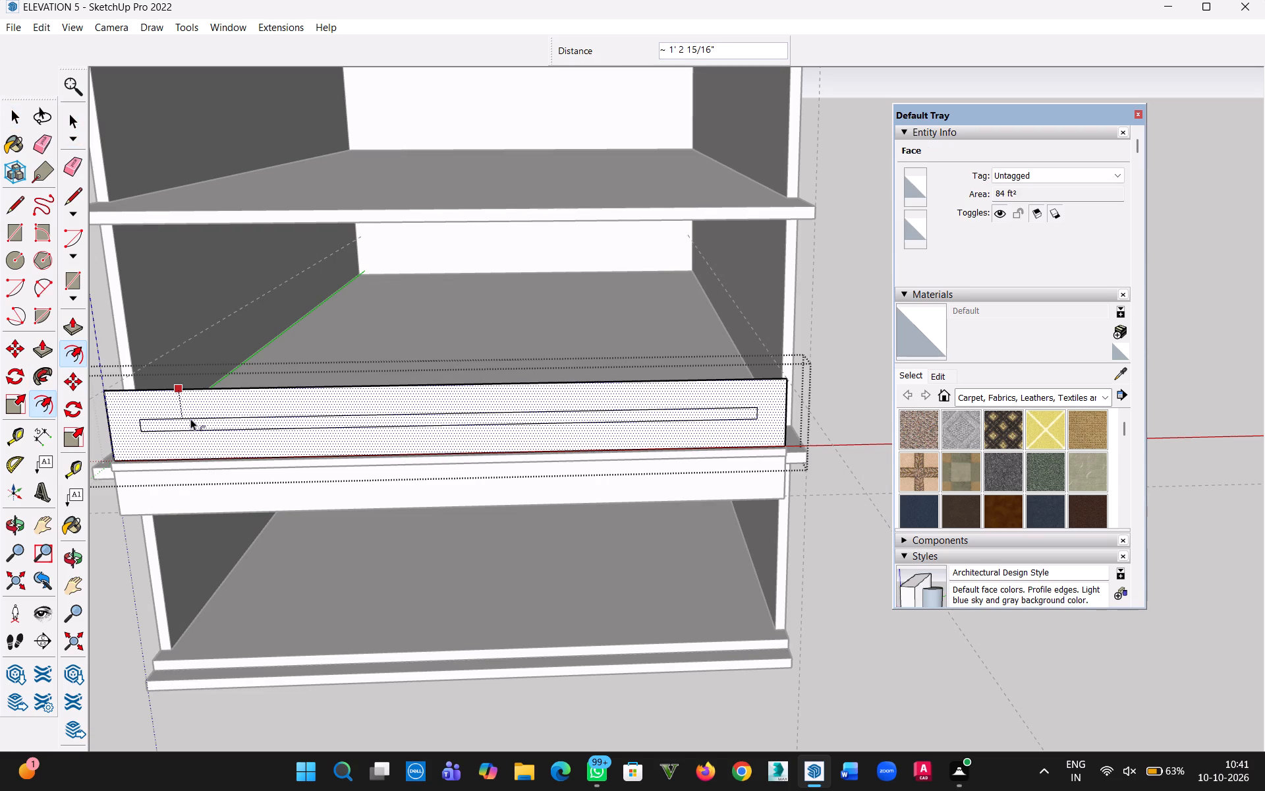
{"action": "type", "text": "2\""}
{"action": "key", "text": "Return"}
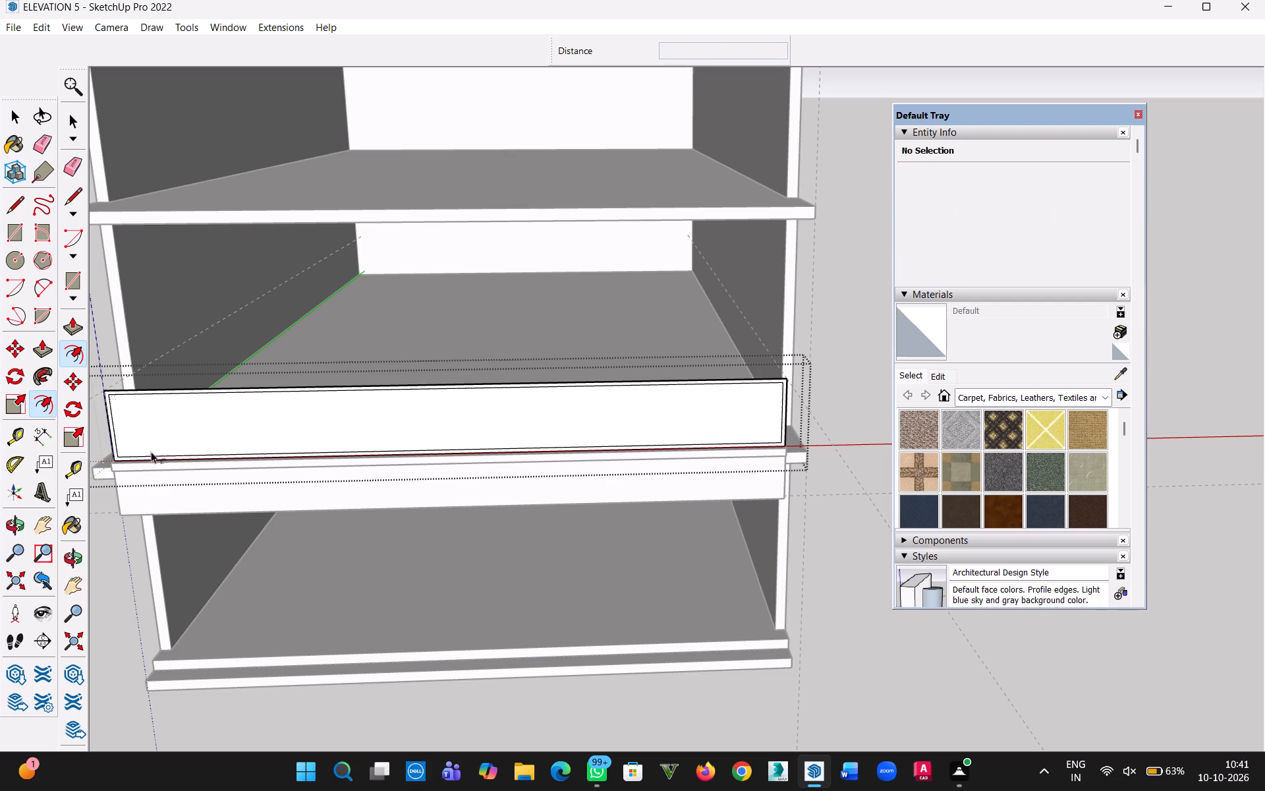
Delete the inner face of the front panel, keeping only the 2" wide border.
{"action": "left_click", "coordinate": [16, 109]}
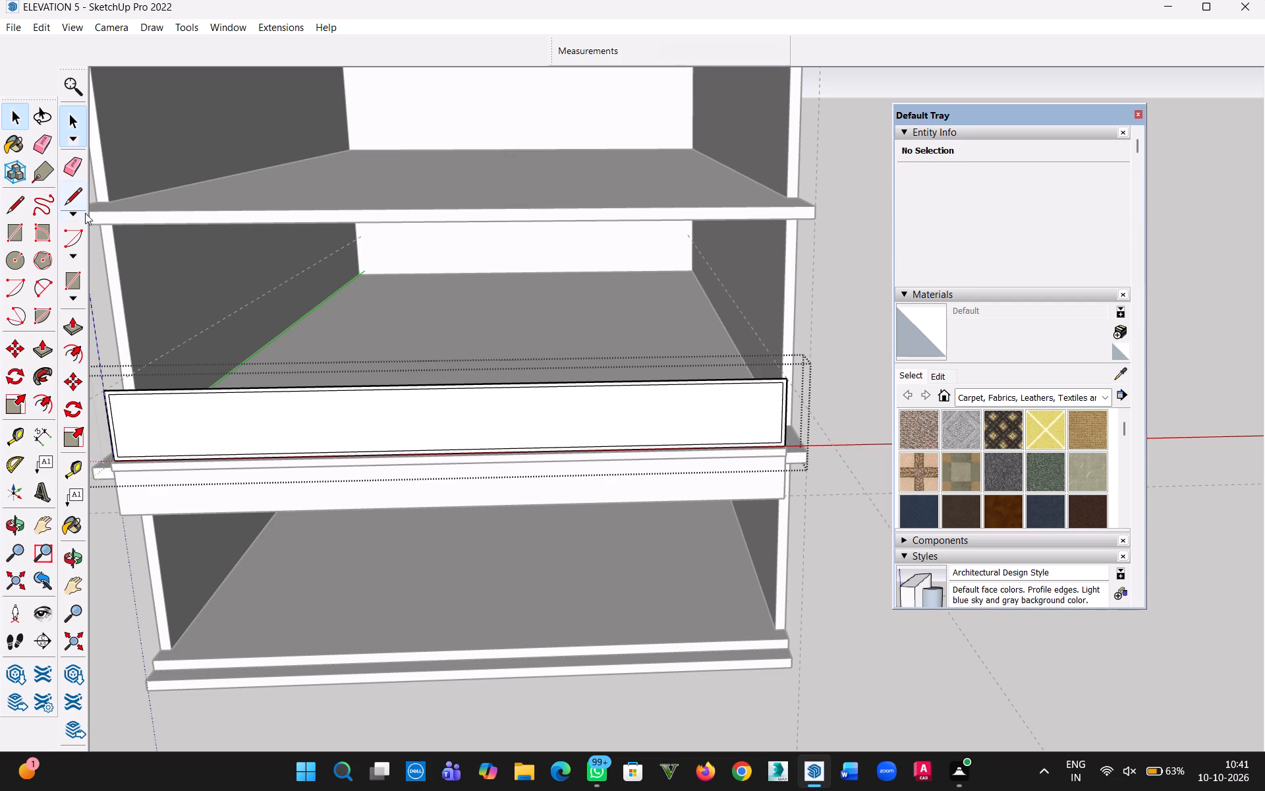
{"action": "left_click", "coordinate": [299, 429]}
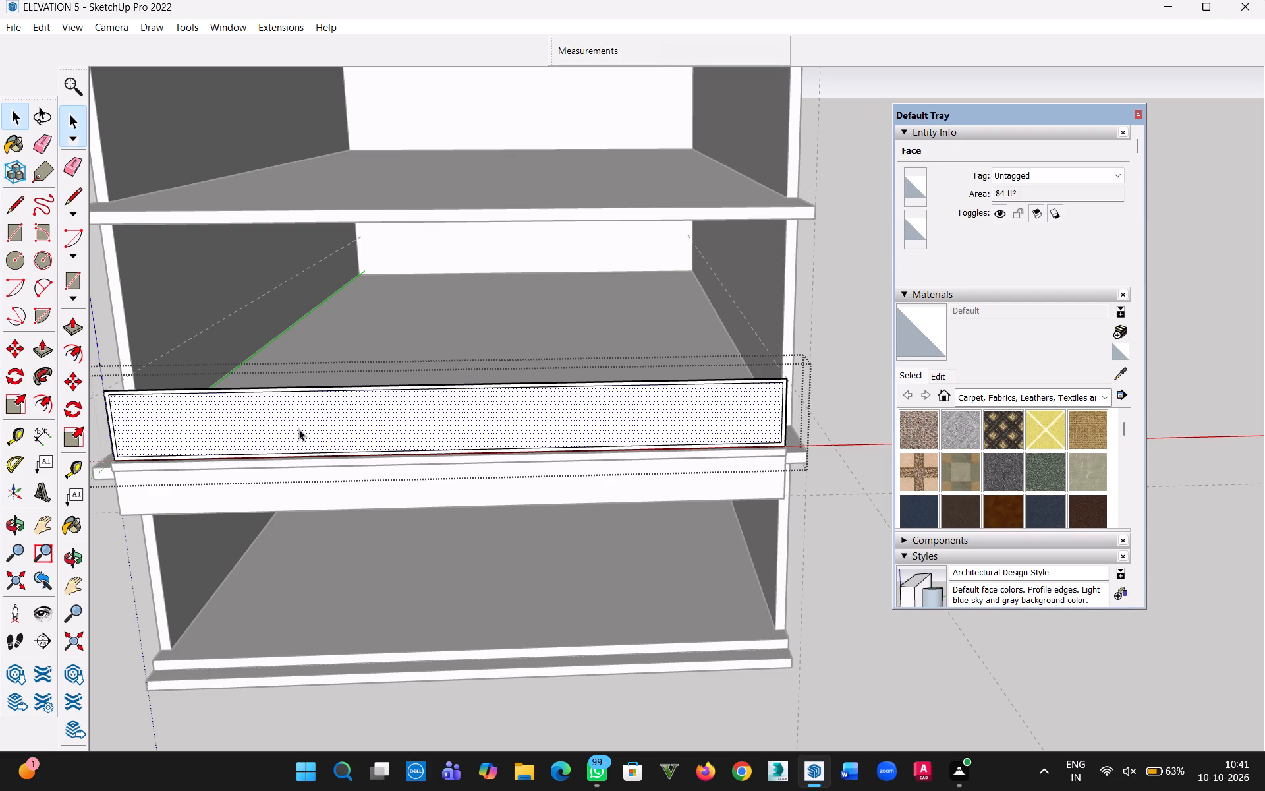
{"action": "key", "text": "Delete"}
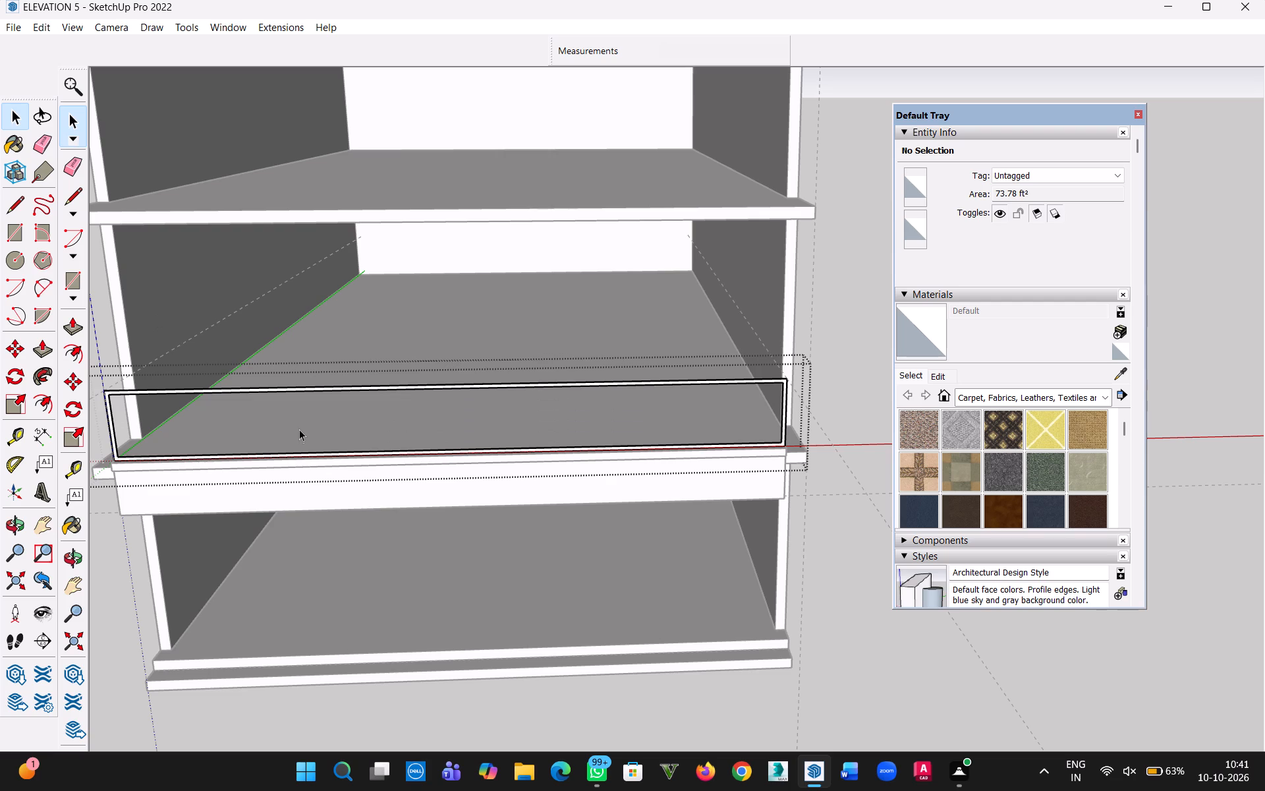
Push/pull the panel's border face by 1" to make a solid frame, and close the group.
{"action": "scroll", "coordinate": [443, 423], "scroll_direction": "up", "scroll_amount": 4}
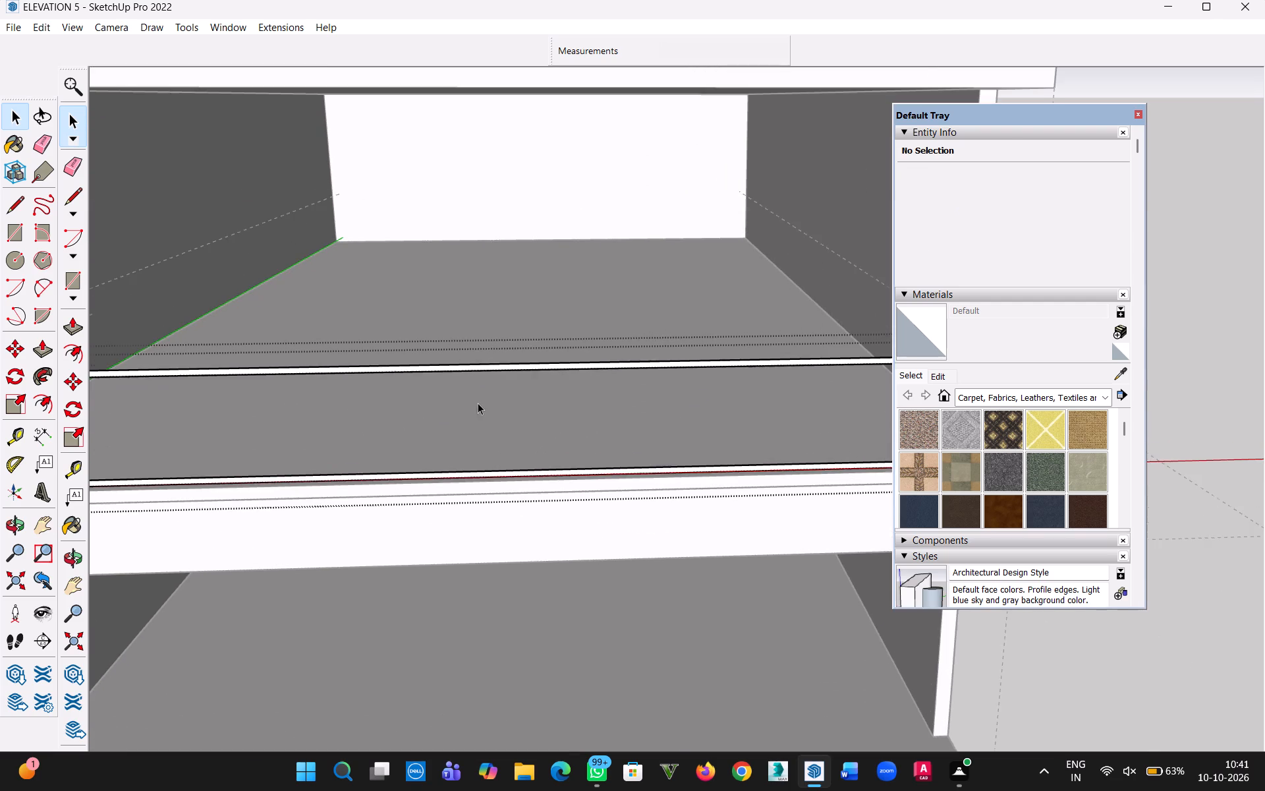
{"action": "scroll", "coordinate": [503, 374], "scroll_direction": "up", "scroll_amount": 2}
{"action": "key", "text": "p"}
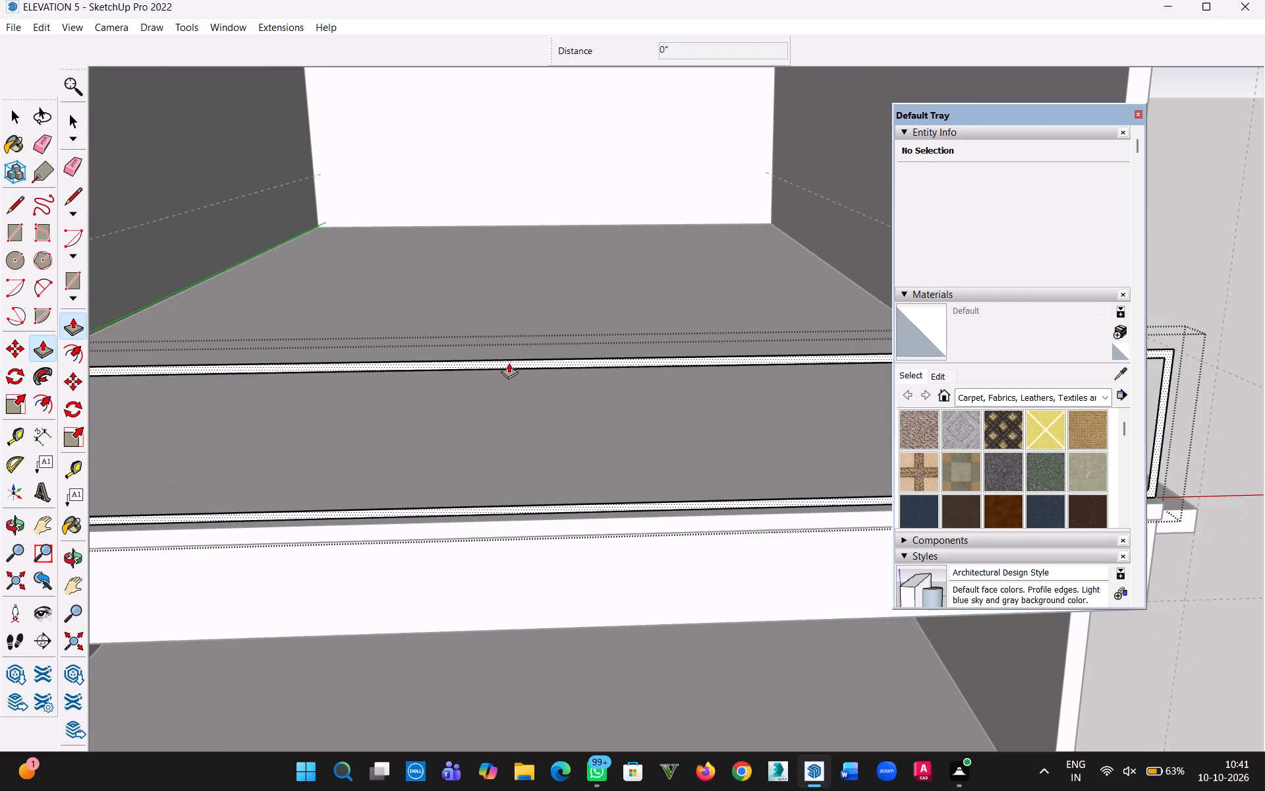
{"action": "left_click", "coordinate": [509, 363]}
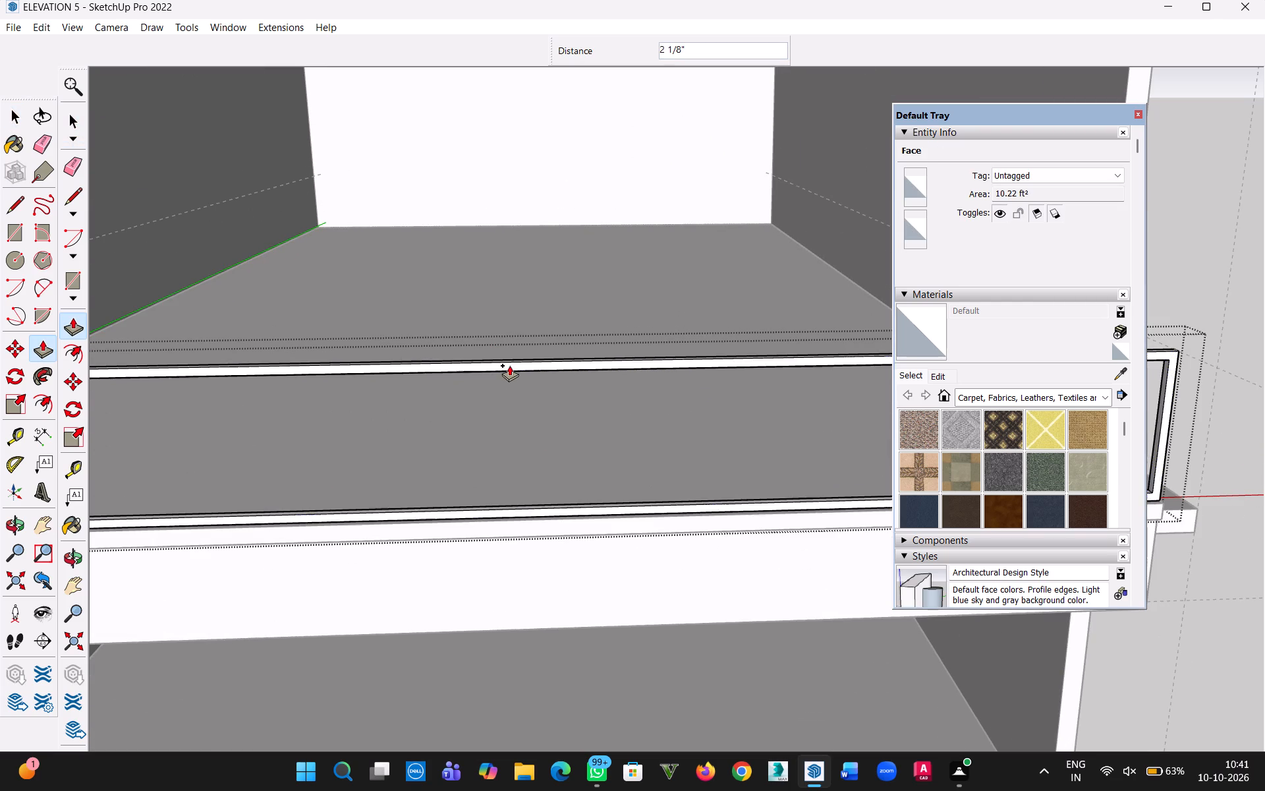
{"action": "type", "text": "1\""}
{"action": "key", "text": "Return"}
{"action": "left_click", "coordinate": [9, 117]}
{"action": "scroll", "coordinate": [677, 453], "scroll_direction": "down", "scroll_amount": 3}
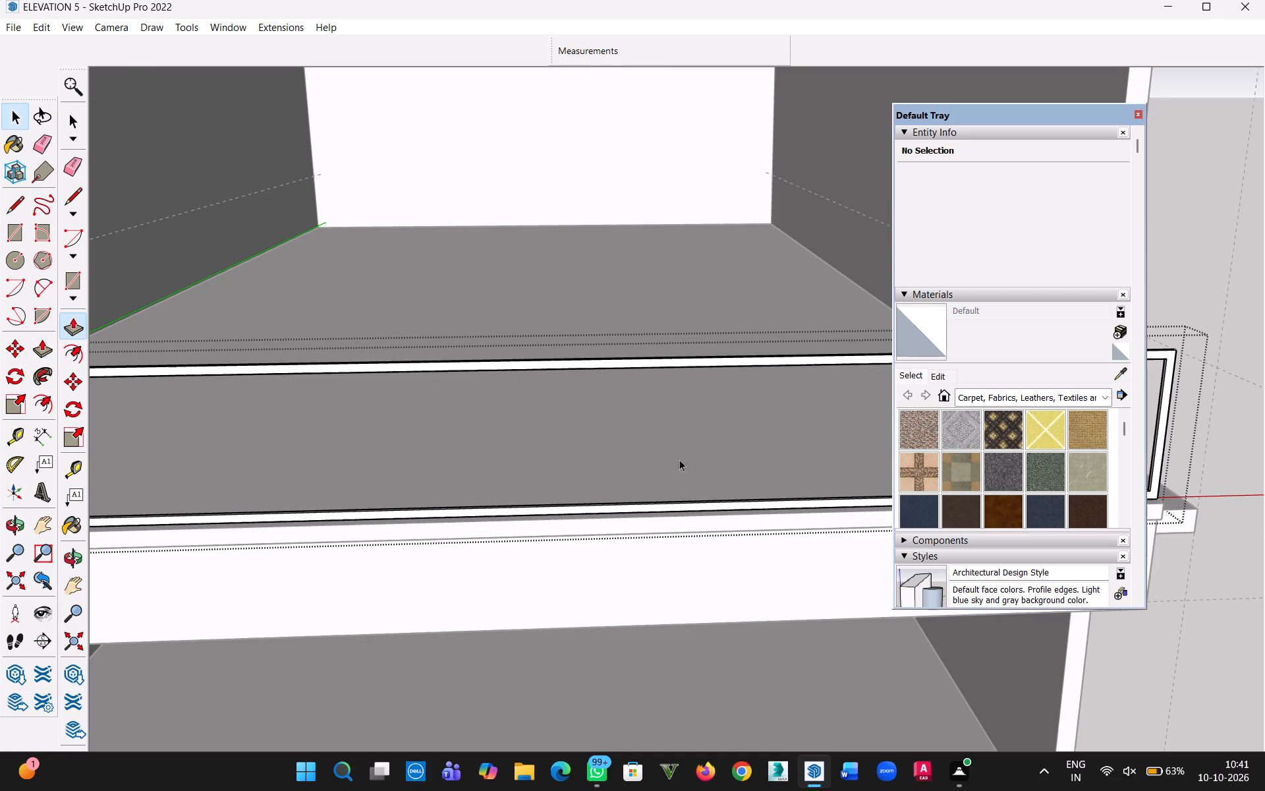
{"action": "scroll", "coordinate": [679, 459], "scroll_direction": "down", "scroll_amount": 3}
{"action": "key", "text": "h"}
{"action": "left_click_drag", "start_coordinate": [495, 475], "coordinate": [494, 475]}
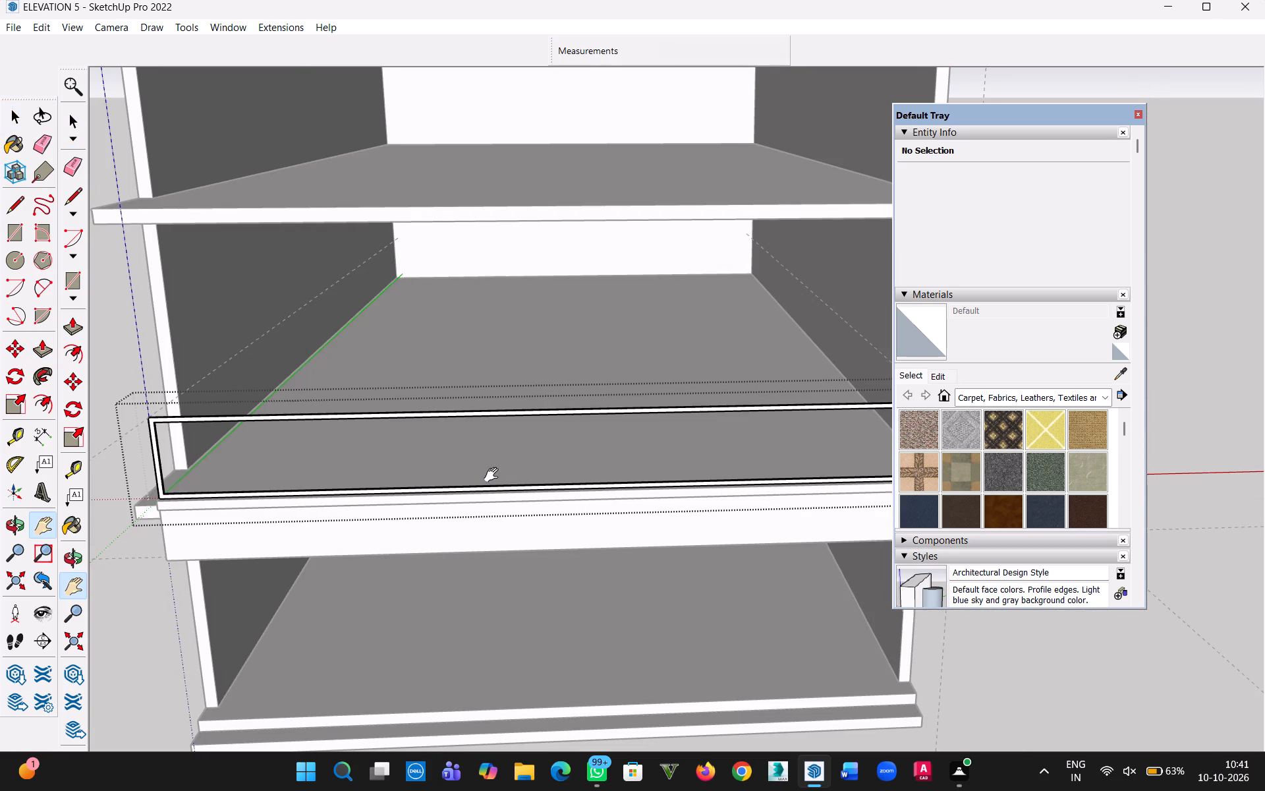
{"action": "left_click_drag", "start_coordinate": [494, 475], "coordinate": [378, 467]}
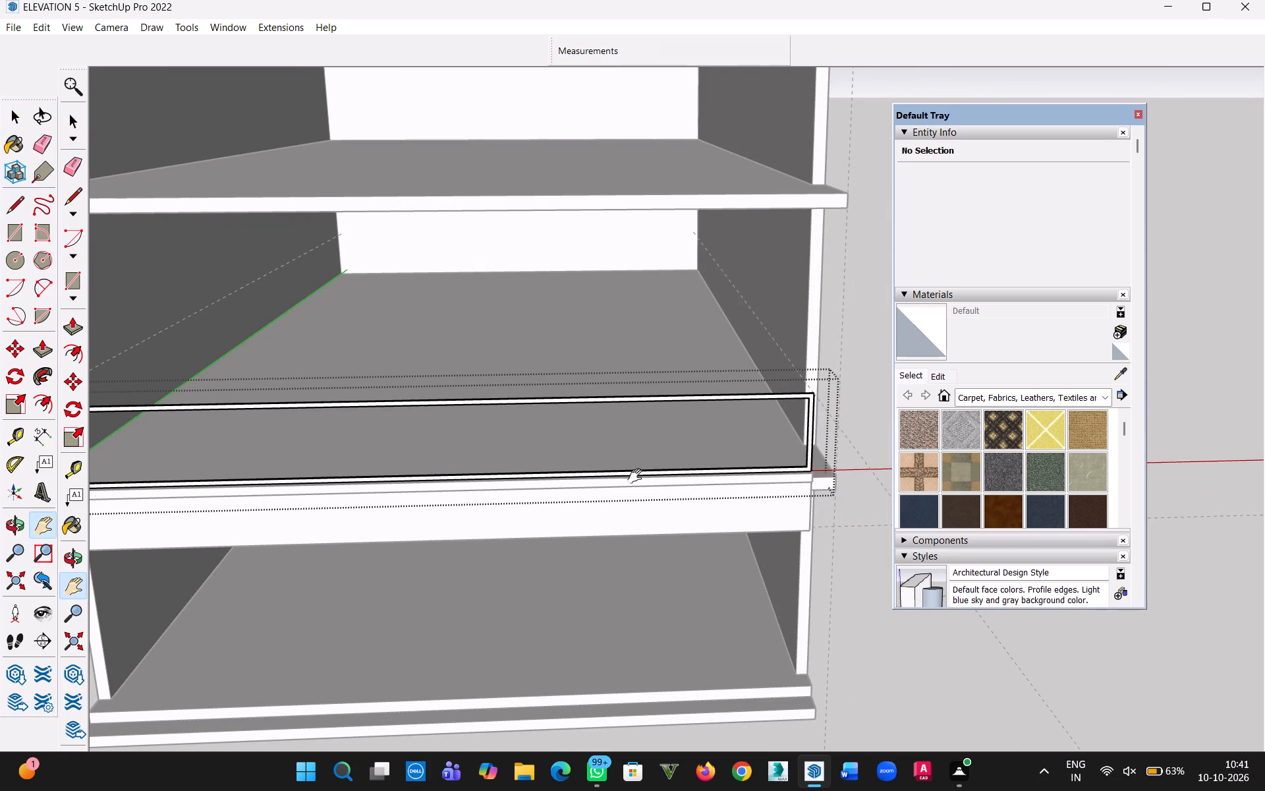
{"action": "scroll", "coordinate": [624, 488], "scroll_direction": "down", "scroll_amount": 5}
{"action": "middle_click_drag", "start_coordinate": [414, 515], "coordinate": [573, 515]}
{"action": "scroll", "coordinate": [517, 514], "scroll_direction": "up", "scroll_amount": 4}
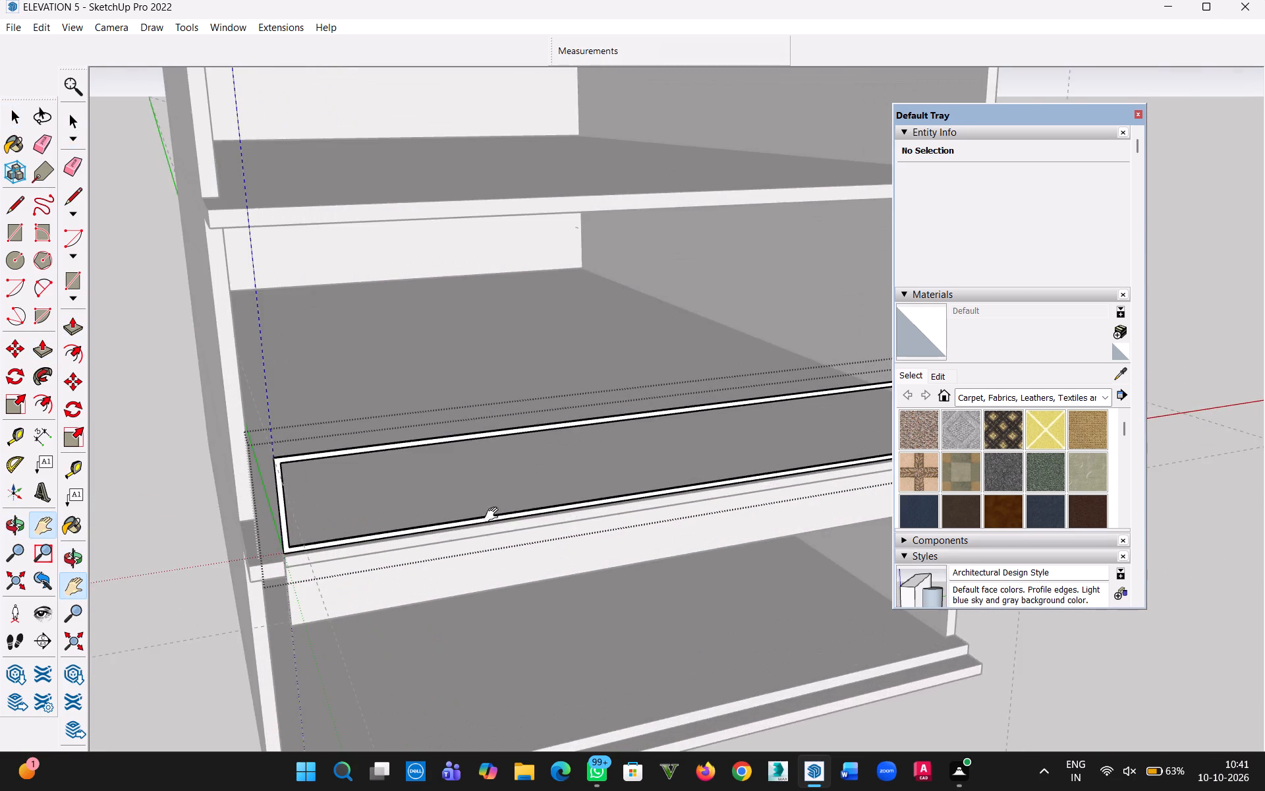
{"action": "scroll", "coordinate": [494, 515], "scroll_direction": "up", "scroll_amount": 3}
{"action": "left_click", "coordinate": [9, 114]}
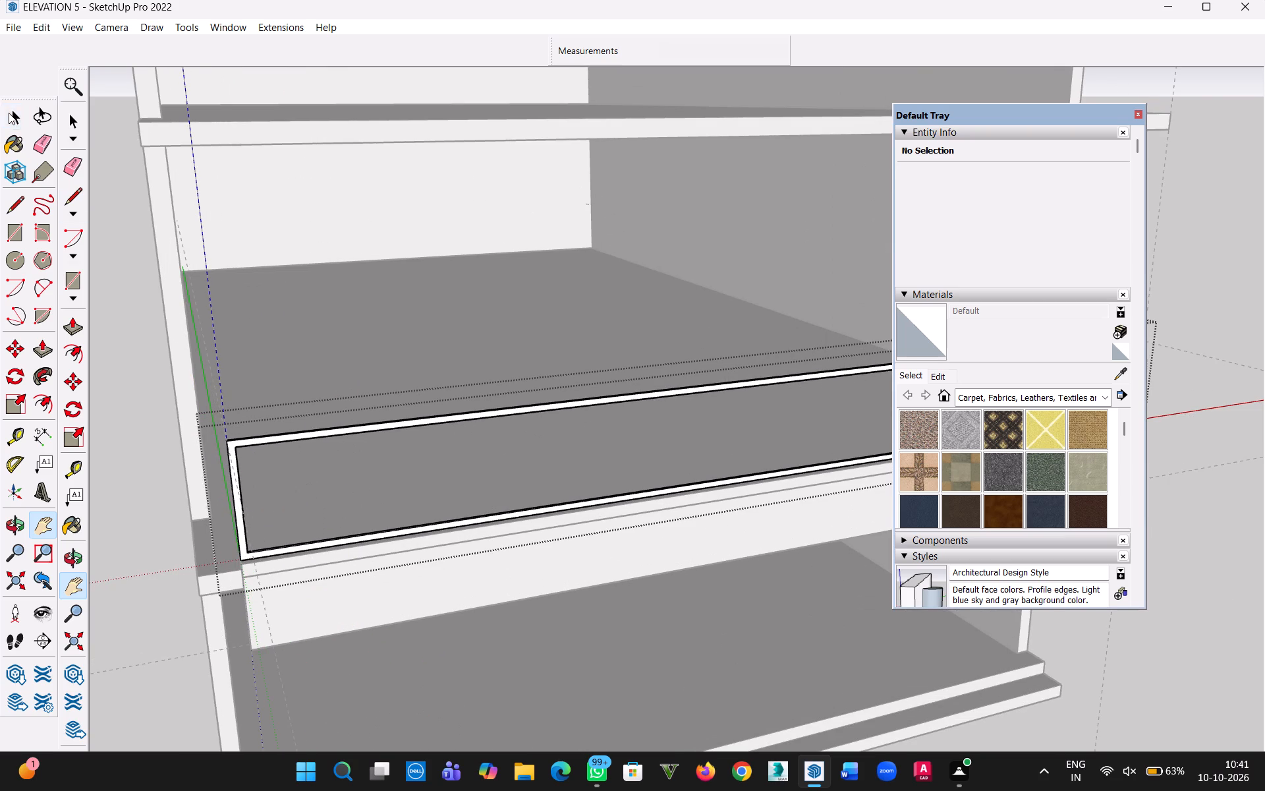
{"action": "left_click", "coordinate": [154, 503]}
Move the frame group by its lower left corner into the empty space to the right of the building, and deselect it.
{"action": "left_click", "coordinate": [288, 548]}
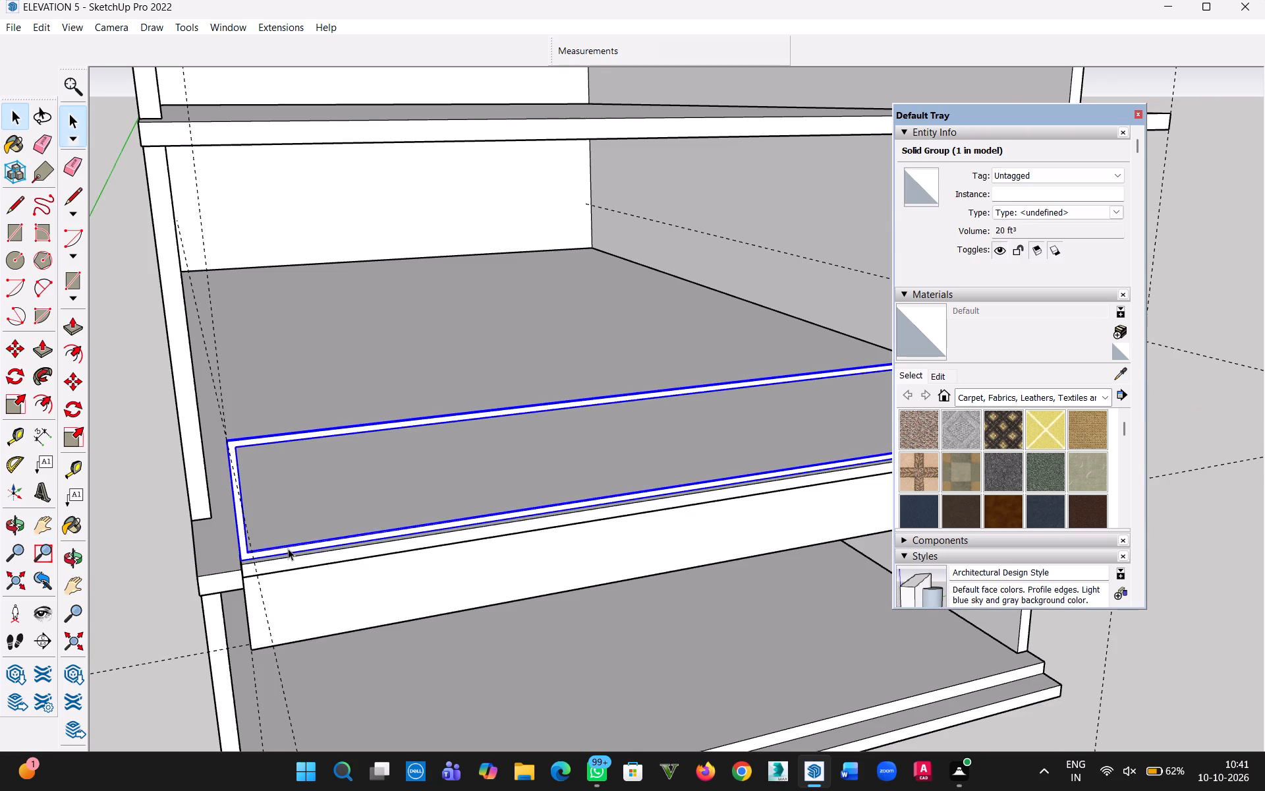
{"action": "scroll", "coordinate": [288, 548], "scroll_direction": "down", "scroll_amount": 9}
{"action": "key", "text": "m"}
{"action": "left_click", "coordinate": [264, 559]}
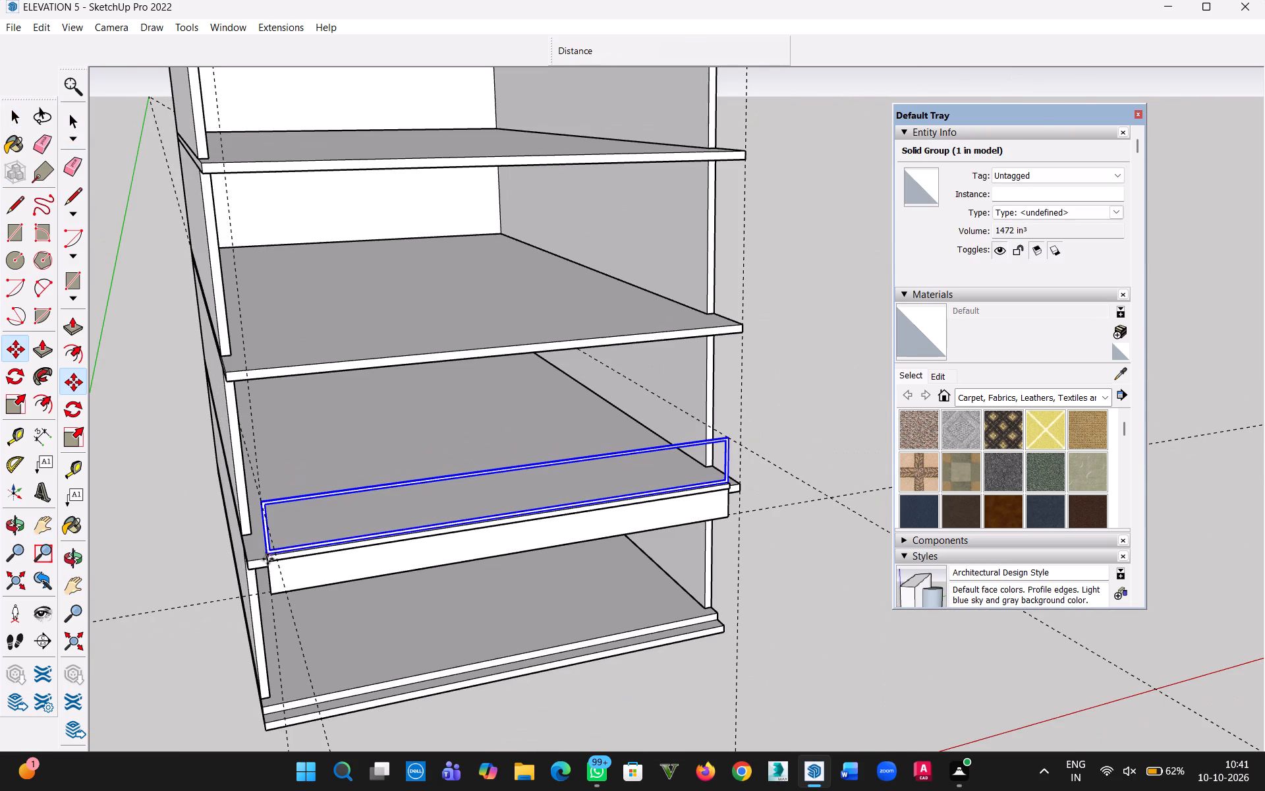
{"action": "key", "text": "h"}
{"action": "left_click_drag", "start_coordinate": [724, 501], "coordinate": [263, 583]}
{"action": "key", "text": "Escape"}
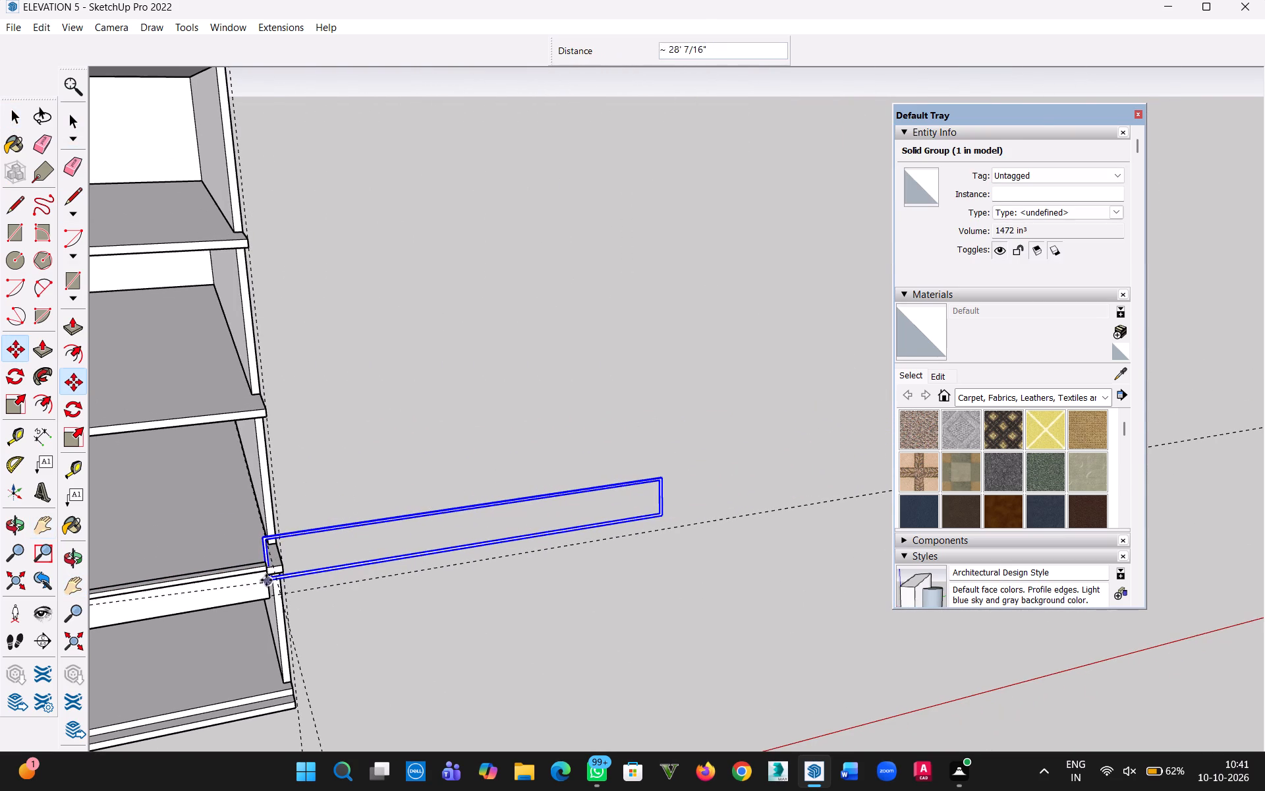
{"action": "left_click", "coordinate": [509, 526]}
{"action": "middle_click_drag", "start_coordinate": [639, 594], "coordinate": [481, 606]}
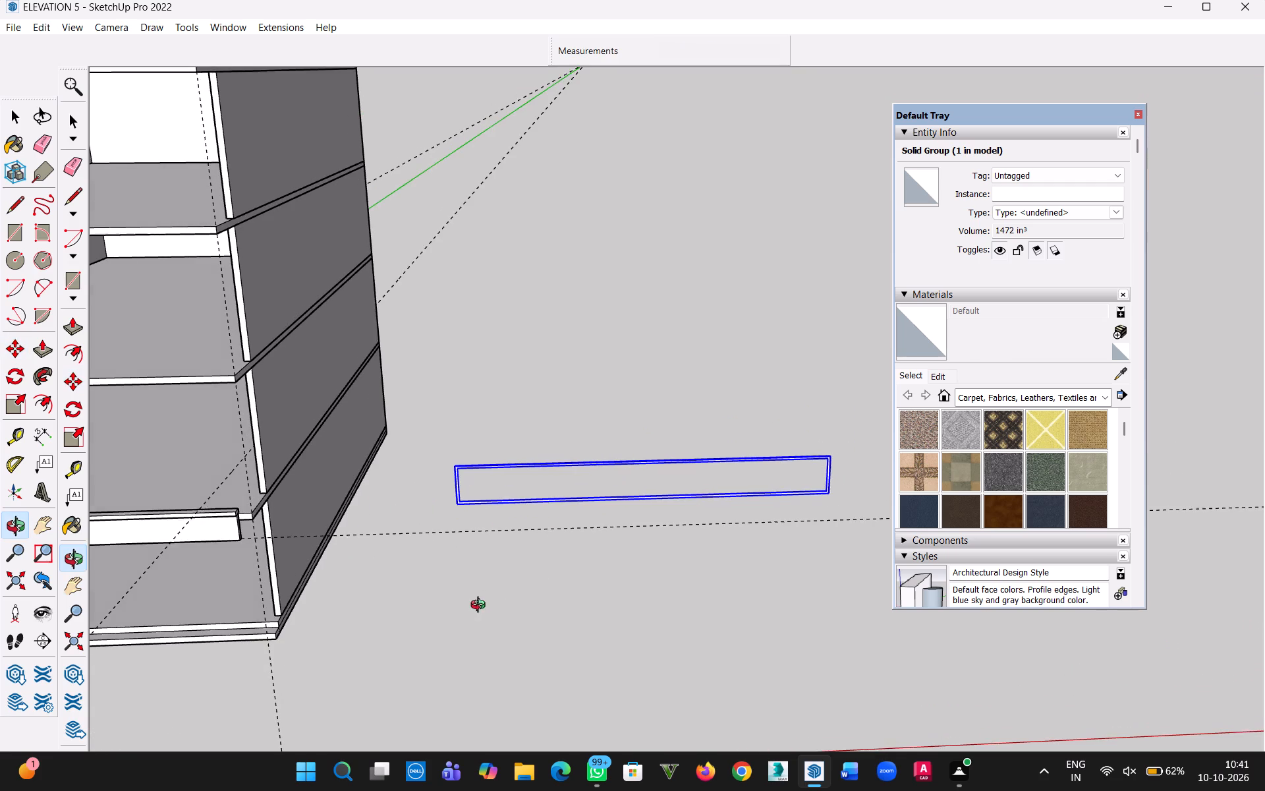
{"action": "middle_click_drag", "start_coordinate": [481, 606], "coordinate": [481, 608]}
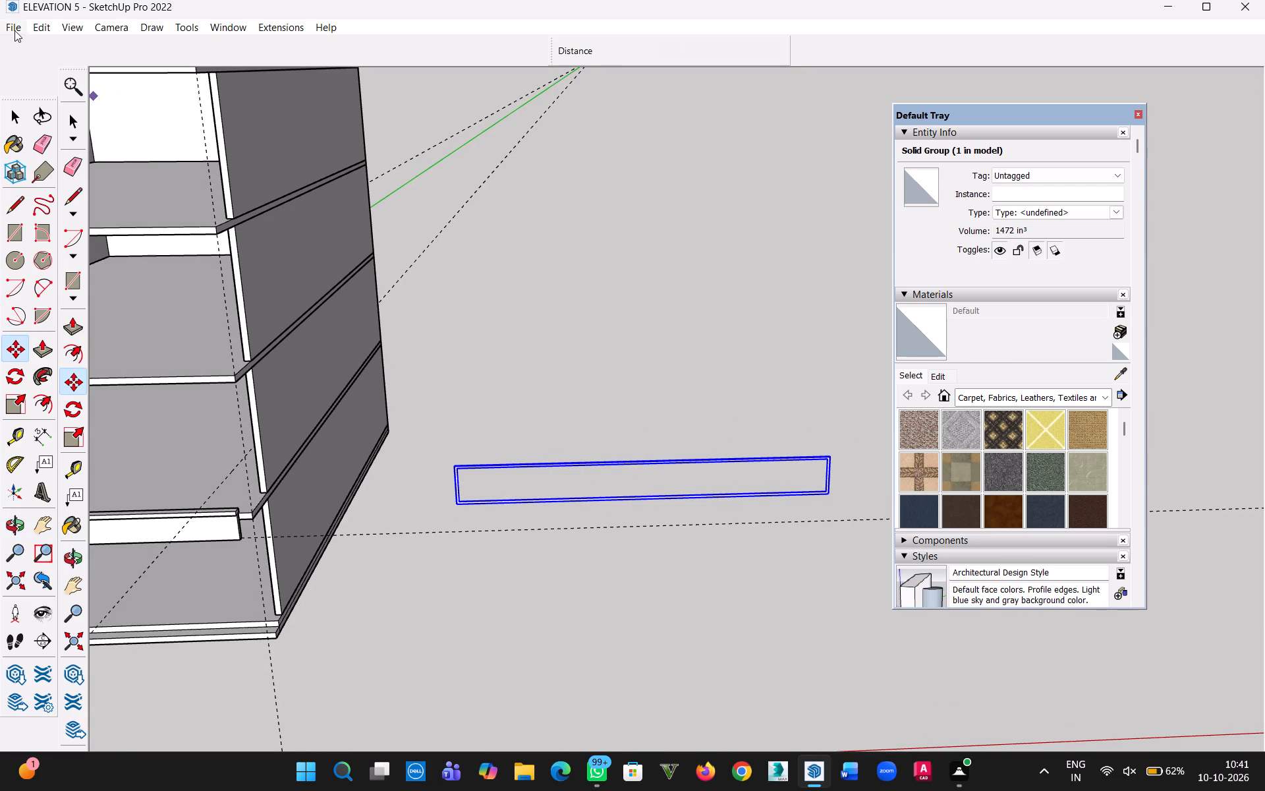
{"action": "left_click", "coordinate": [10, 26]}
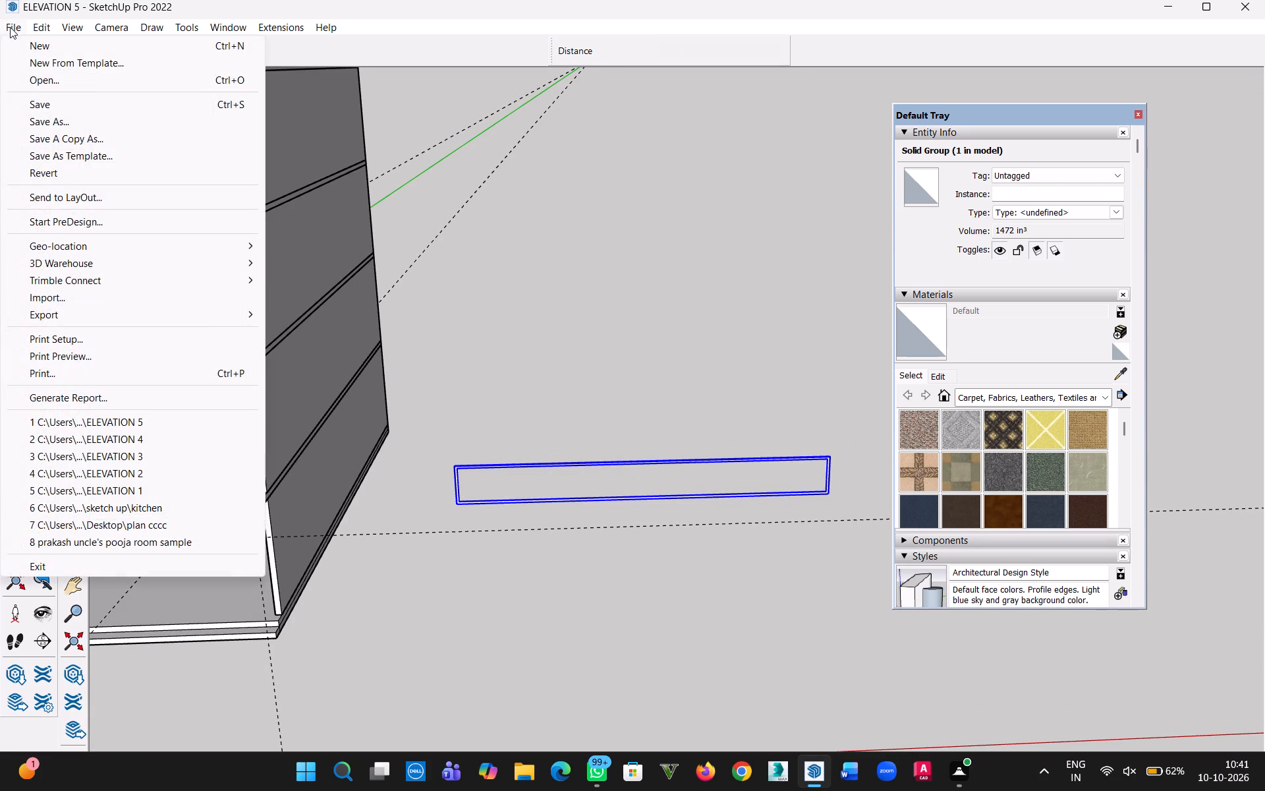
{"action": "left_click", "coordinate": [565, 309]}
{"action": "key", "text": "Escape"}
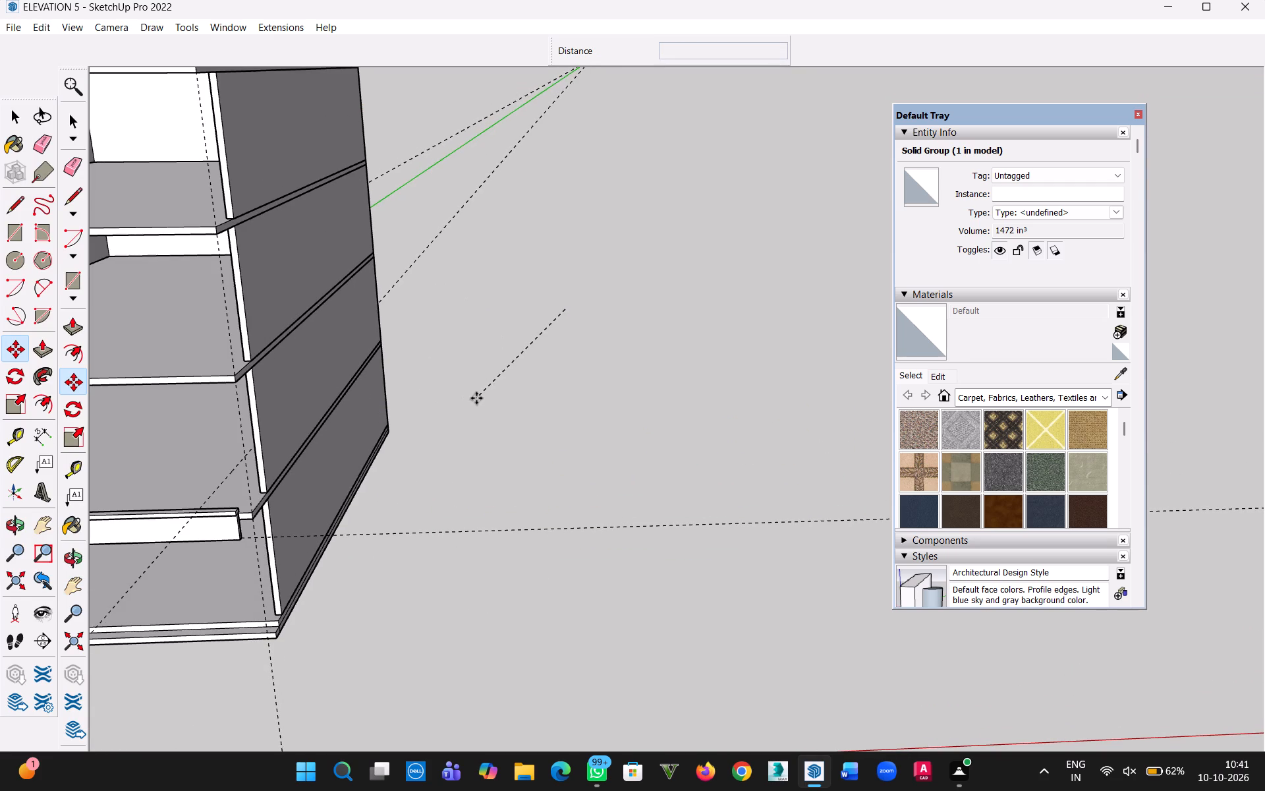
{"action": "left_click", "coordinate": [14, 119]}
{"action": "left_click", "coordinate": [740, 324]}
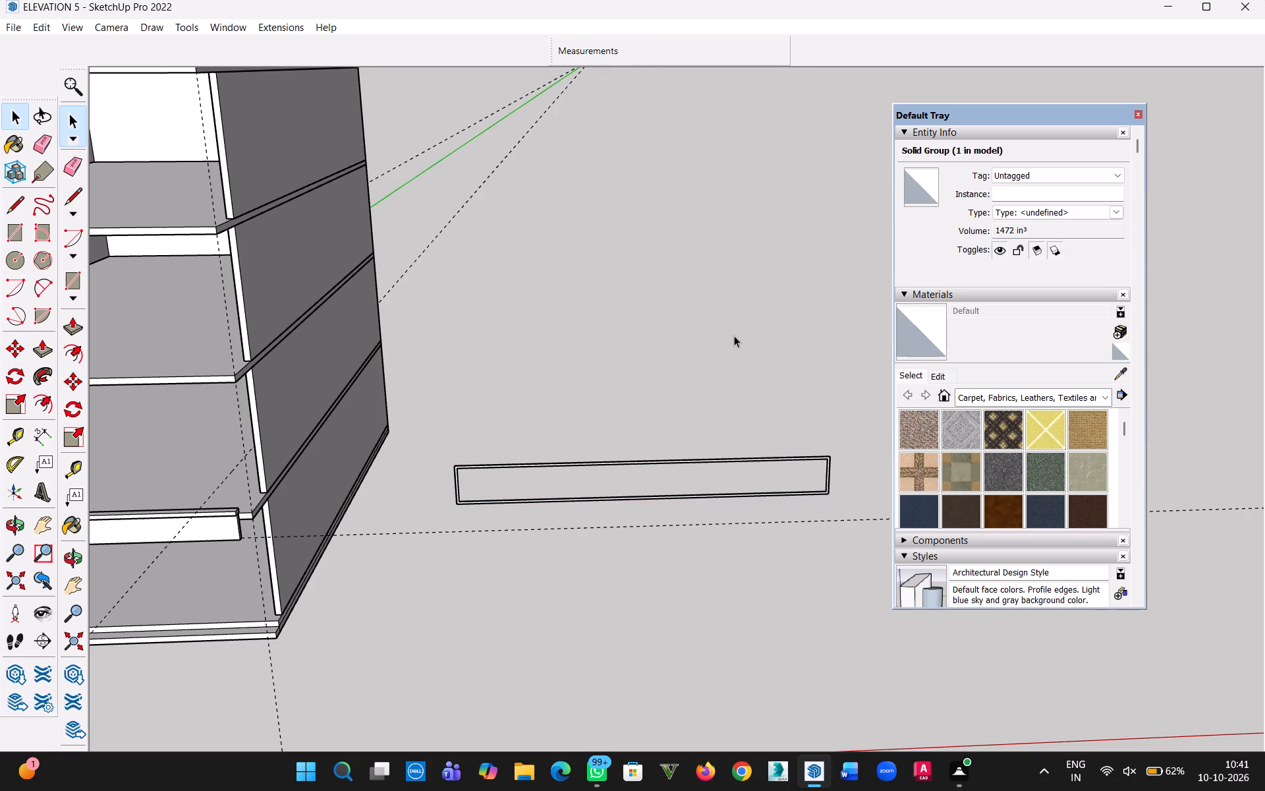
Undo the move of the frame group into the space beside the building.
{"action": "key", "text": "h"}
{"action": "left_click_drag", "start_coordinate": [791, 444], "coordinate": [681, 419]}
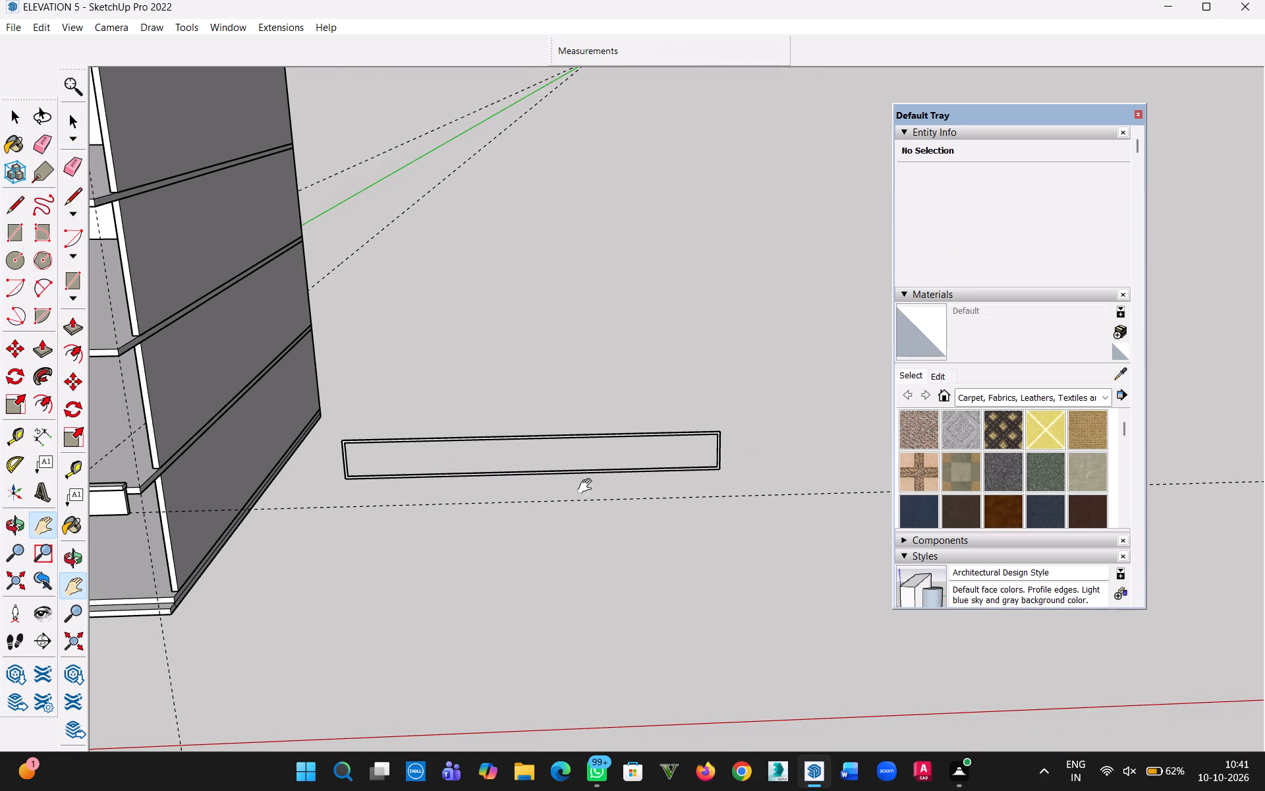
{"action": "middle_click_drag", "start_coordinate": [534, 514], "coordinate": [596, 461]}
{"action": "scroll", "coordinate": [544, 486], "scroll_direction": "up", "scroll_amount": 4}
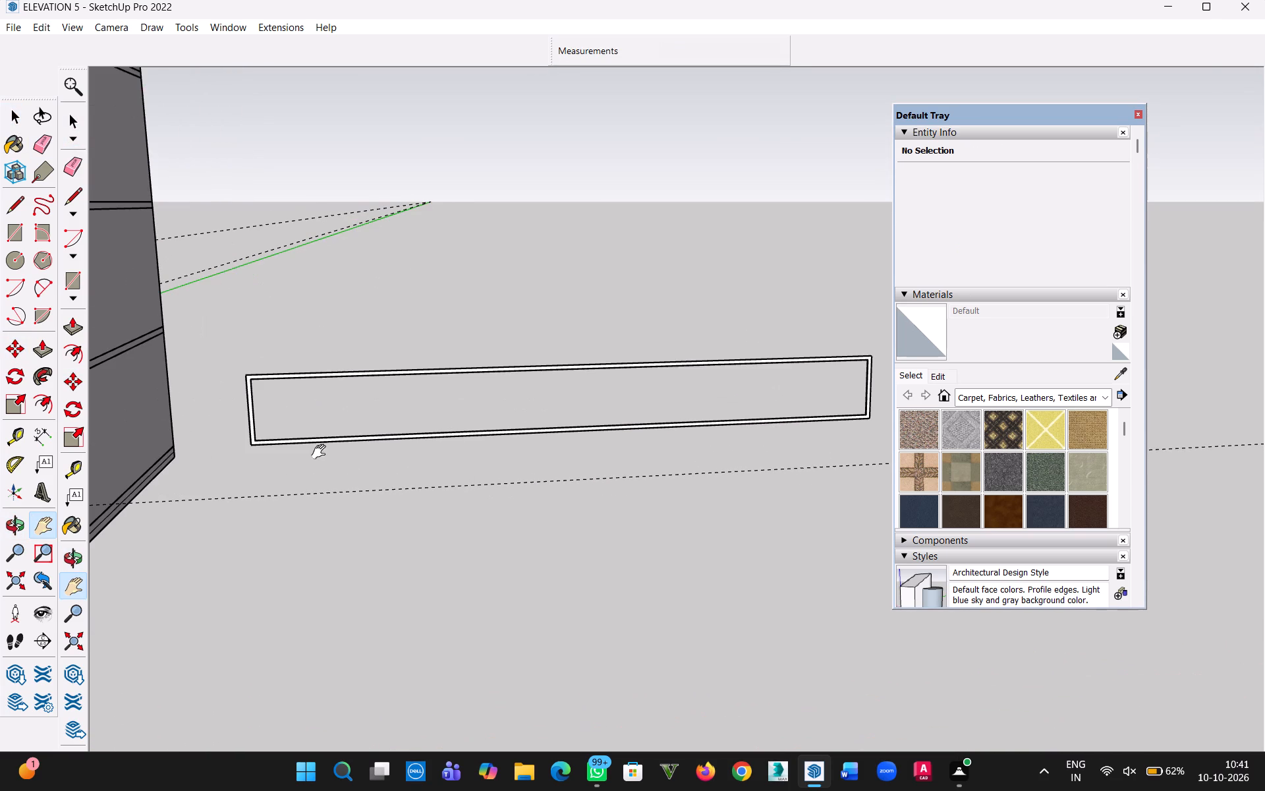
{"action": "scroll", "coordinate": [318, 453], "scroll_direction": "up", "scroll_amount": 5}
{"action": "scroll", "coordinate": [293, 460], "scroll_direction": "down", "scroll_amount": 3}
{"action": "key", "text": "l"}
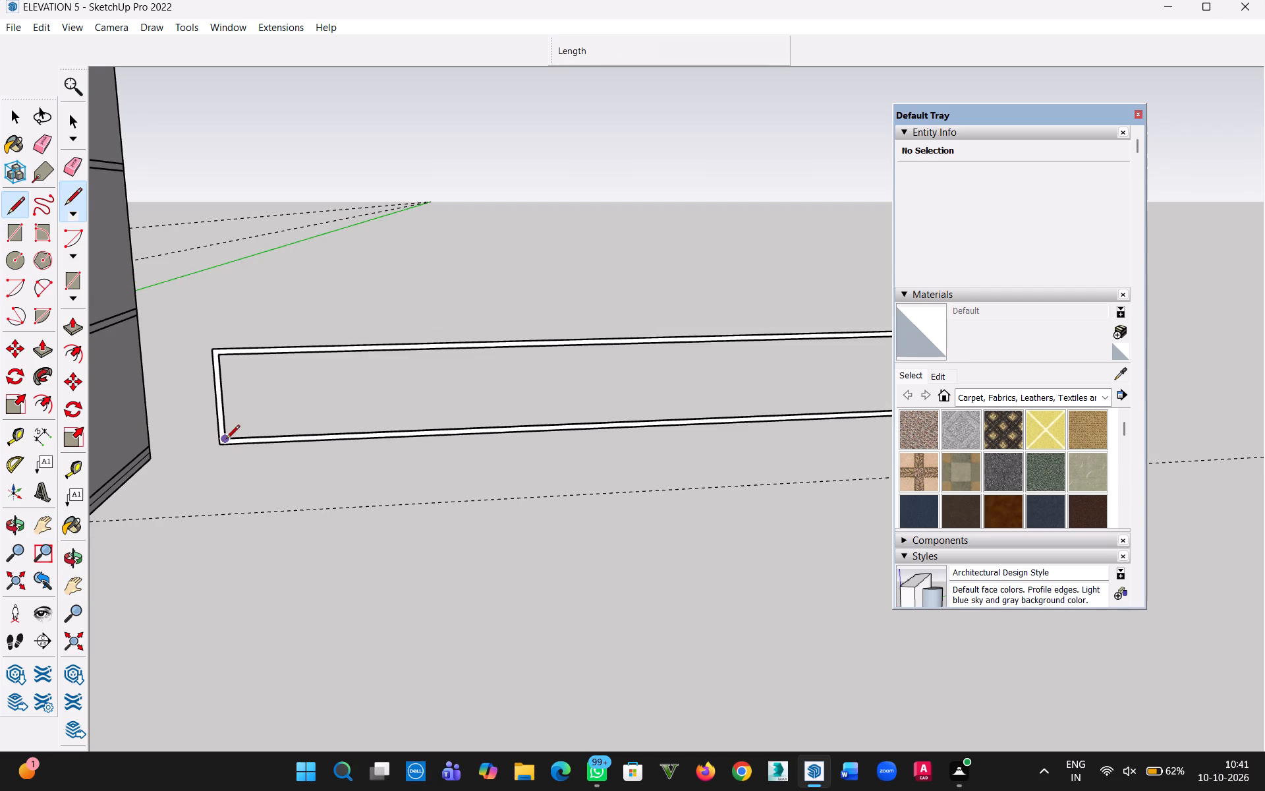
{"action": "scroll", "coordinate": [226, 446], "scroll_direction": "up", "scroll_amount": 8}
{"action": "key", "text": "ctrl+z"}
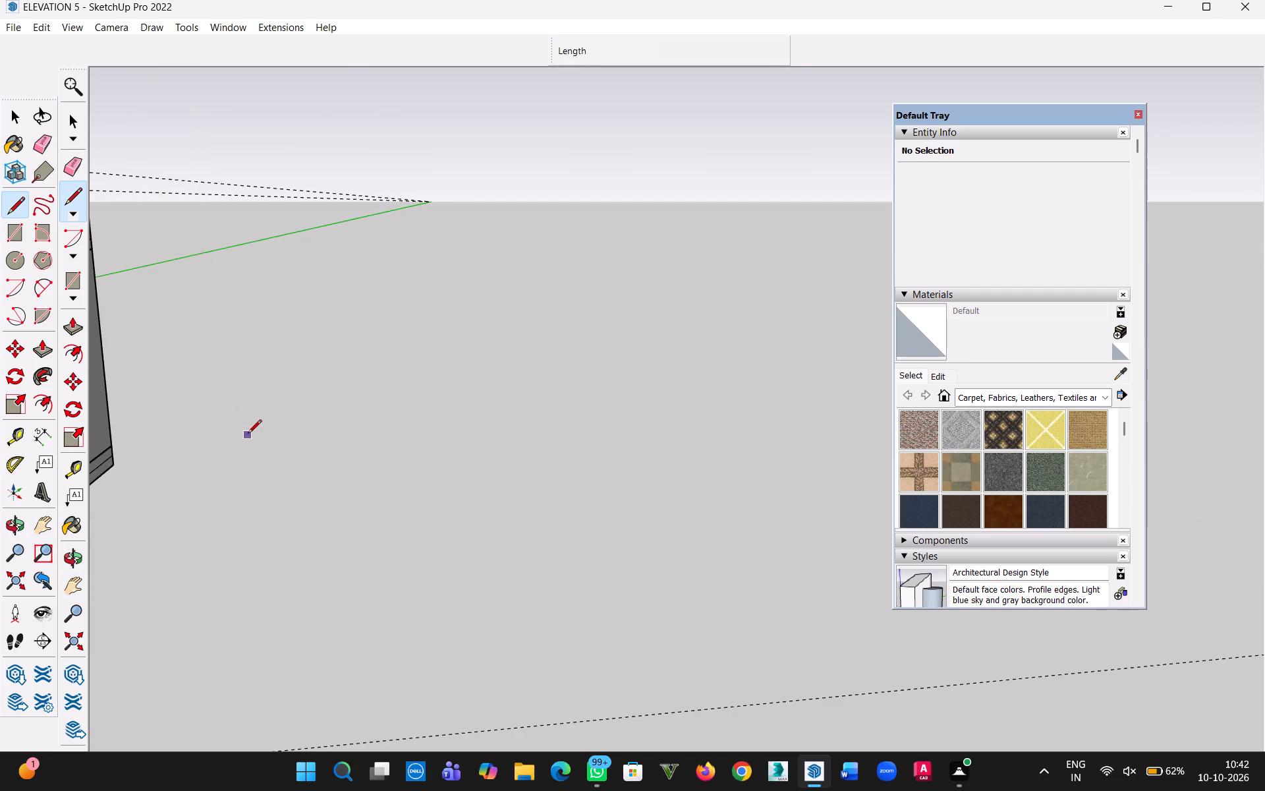
Undo the front frame's extrusion and the deletion of the panel's inner face.
{"action": "key", "text": "ctrl+z"}
{"action": "scroll", "coordinate": [258, 441], "scroll_direction": "down", "scroll_amount": 20}
{"action": "scroll", "coordinate": [258, 441], "scroll_direction": "down", "scroll_amount": 11}
{"action": "key", "text": "h"}
{"action": "left_click_drag", "start_coordinate": [280, 494], "coordinate": [394, 494]}
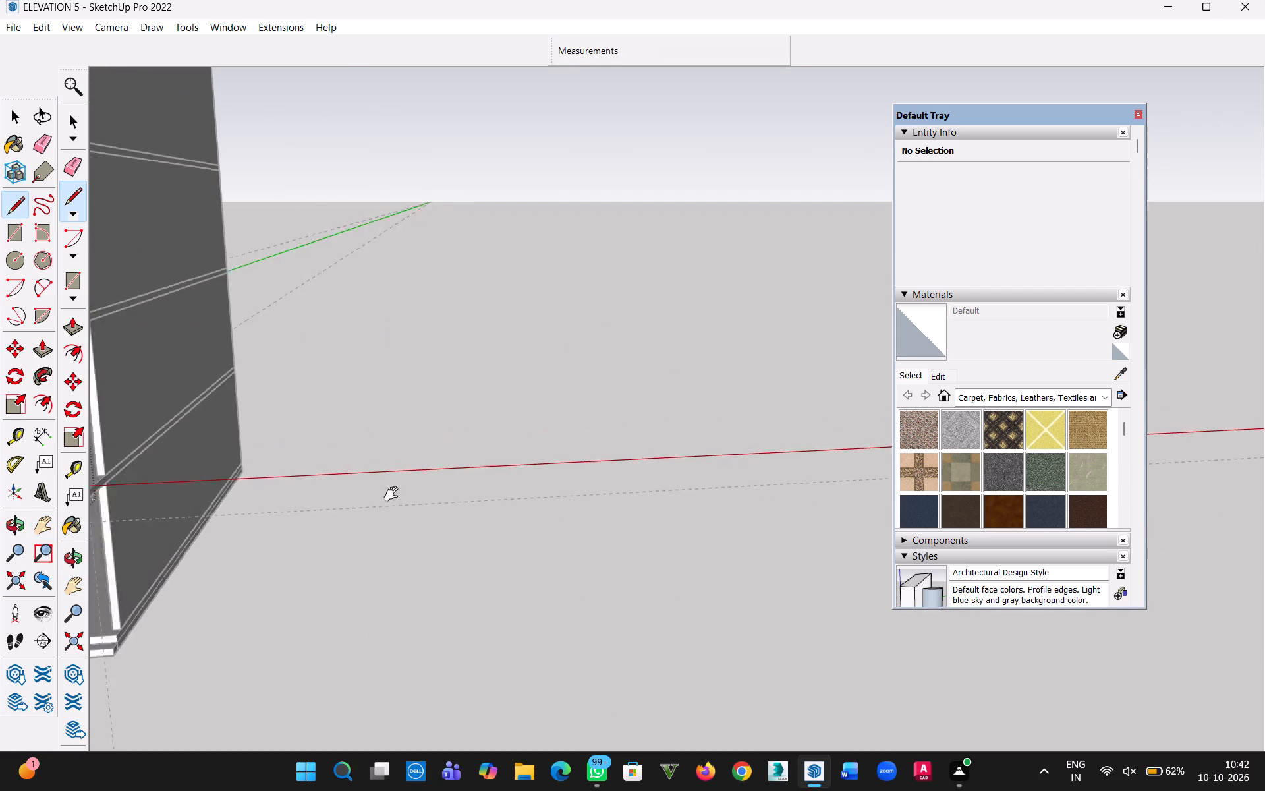
{"action": "left_click_drag", "start_coordinate": [394, 494], "coordinate": [998, 471]}
{"action": "scroll", "coordinate": [574, 467], "scroll_direction": "down", "scroll_amount": 6}
{"action": "key", "text": "h"}
{"action": "left_click_drag", "start_coordinate": [646, 467], "coordinate": [403, 501]}
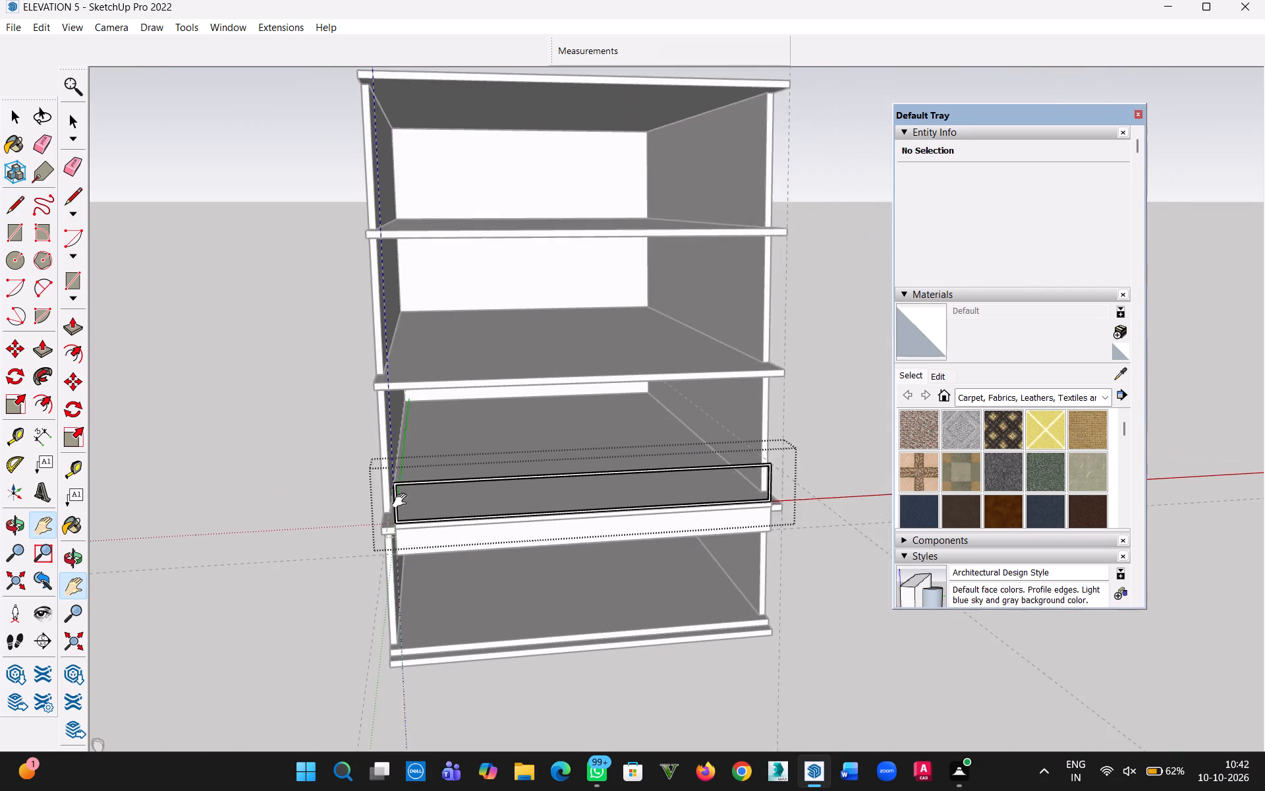
{"action": "scroll", "coordinate": [508, 477], "scroll_direction": "up", "scroll_amount": 4}
{"action": "key", "text": "ctrl+z"}
{"action": "key", "text": "ctrl+z"}
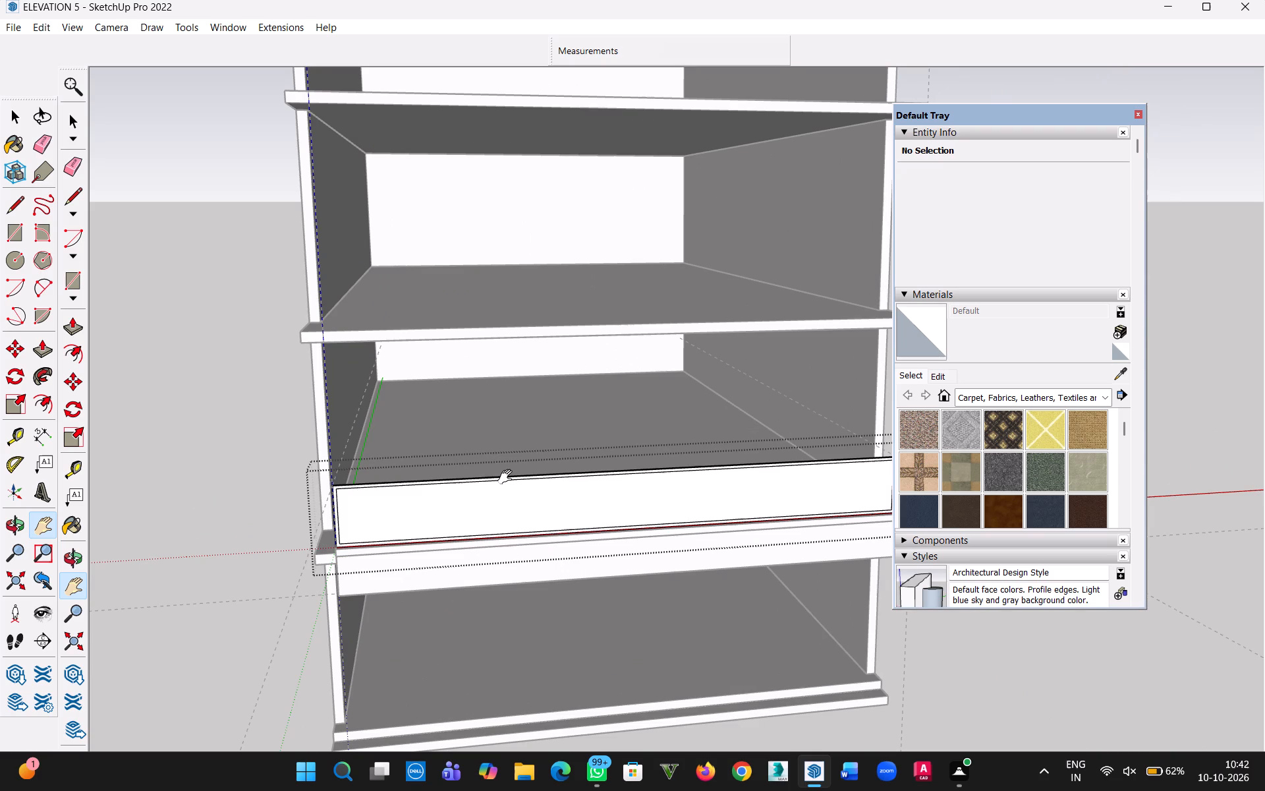
{"action": "key", "text": "ctrl+y"}
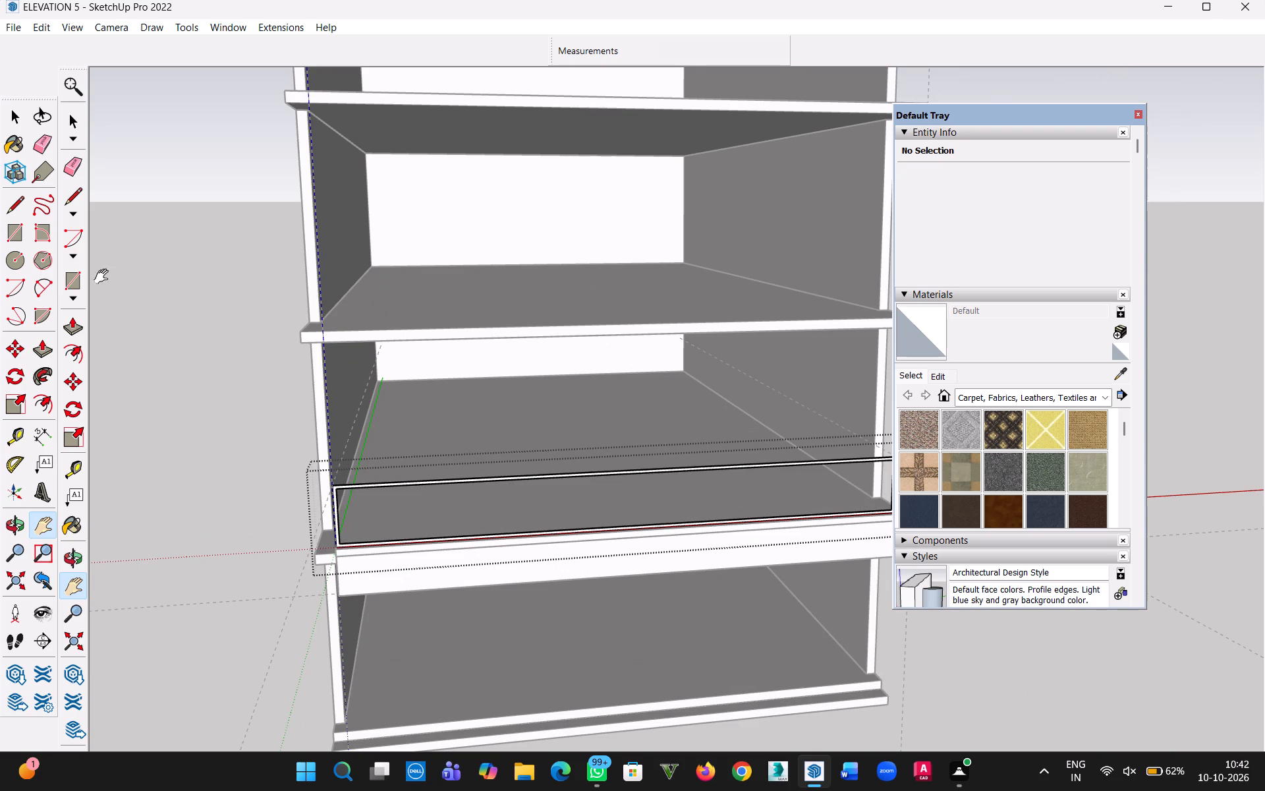
{"action": "left_click", "coordinate": [20, 113]}
{"action": "scroll", "coordinate": [316, 669], "scroll_direction": "up", "scroll_amount": 4}
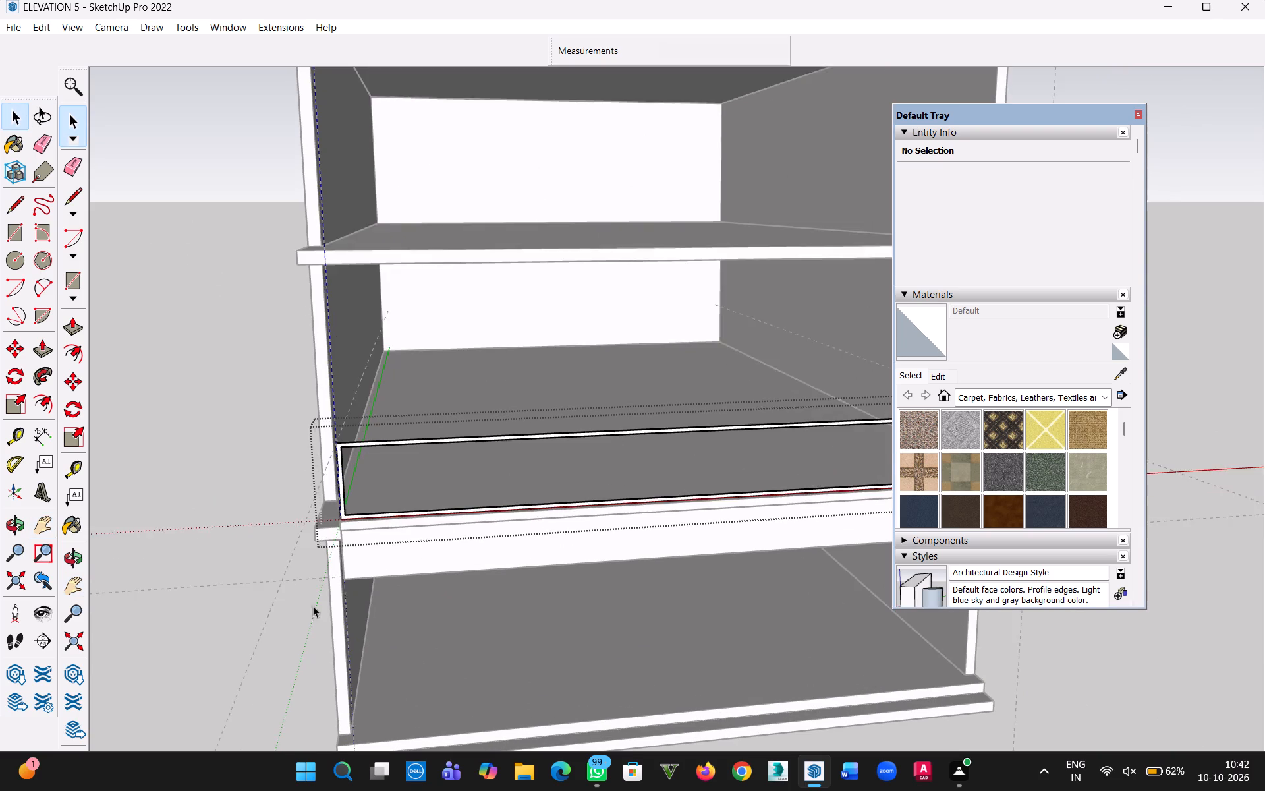
{"action": "scroll", "coordinate": [313, 606], "scroll_direction": "up", "scroll_amount": 10}
{"action": "key", "text": "ctrl+z"}
{"action": "scroll", "coordinate": [357, 514], "scroll_direction": "up", "scroll_amount": 3}
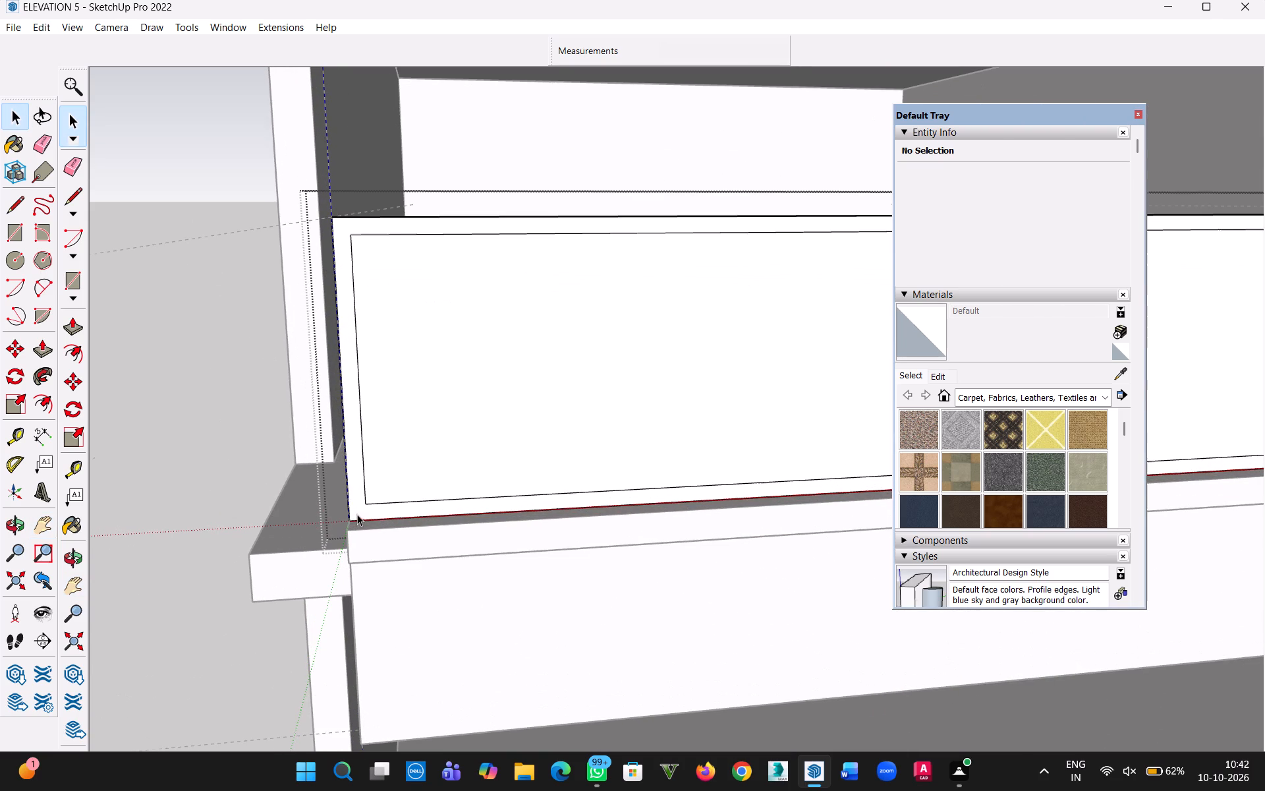
Draw a 2" vertical line from each lower corner of the panel's inner rectangle down to its bottom edge.
{"action": "key", "text": "l"}
{"action": "left_click", "coordinate": [366, 505]}
{"action": "left_click", "coordinate": [366, 519]}
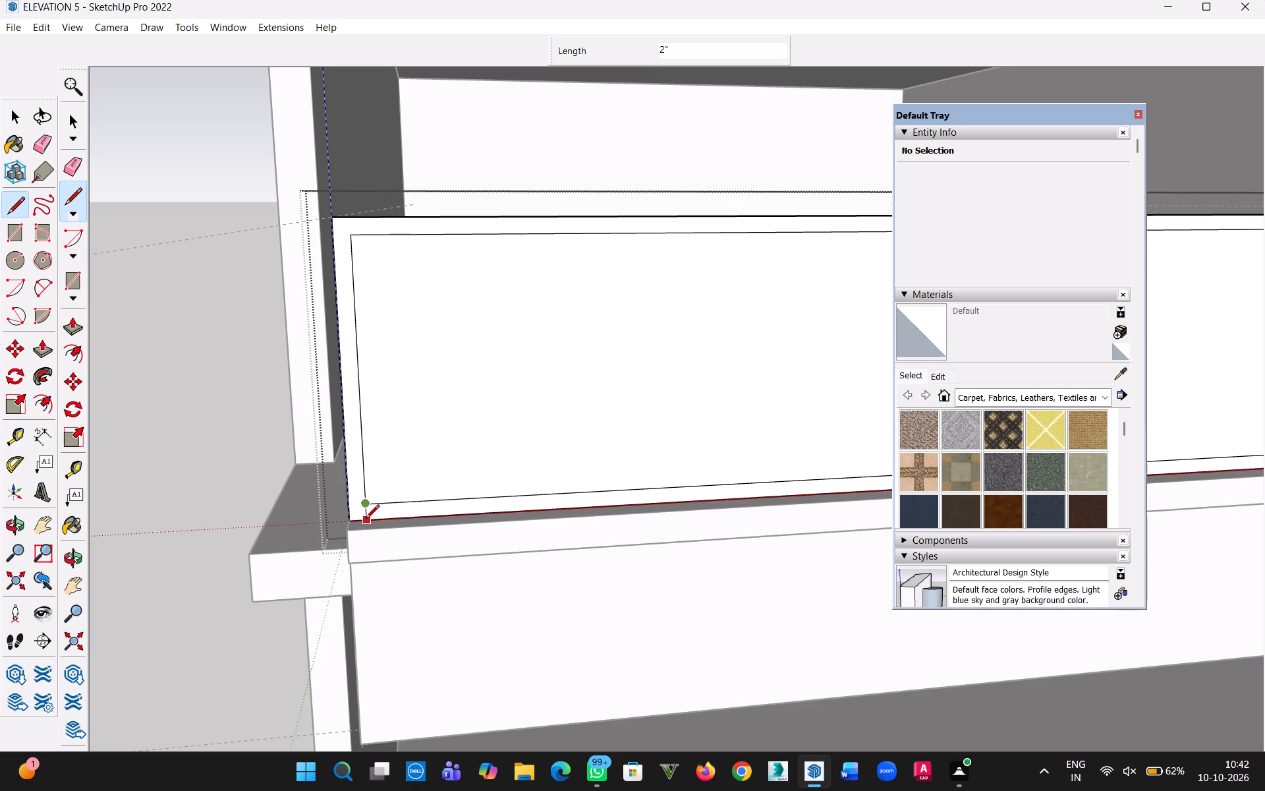
{"action": "scroll", "coordinate": [421, 546], "scroll_direction": "down", "scroll_amount": 4}
{"action": "key", "text": "h"}
{"action": "left_click_drag", "start_coordinate": [495, 562], "coordinate": [52, 581]}
{"action": "left_click_drag", "start_coordinate": [827, 537], "coordinate": [813, 537]}
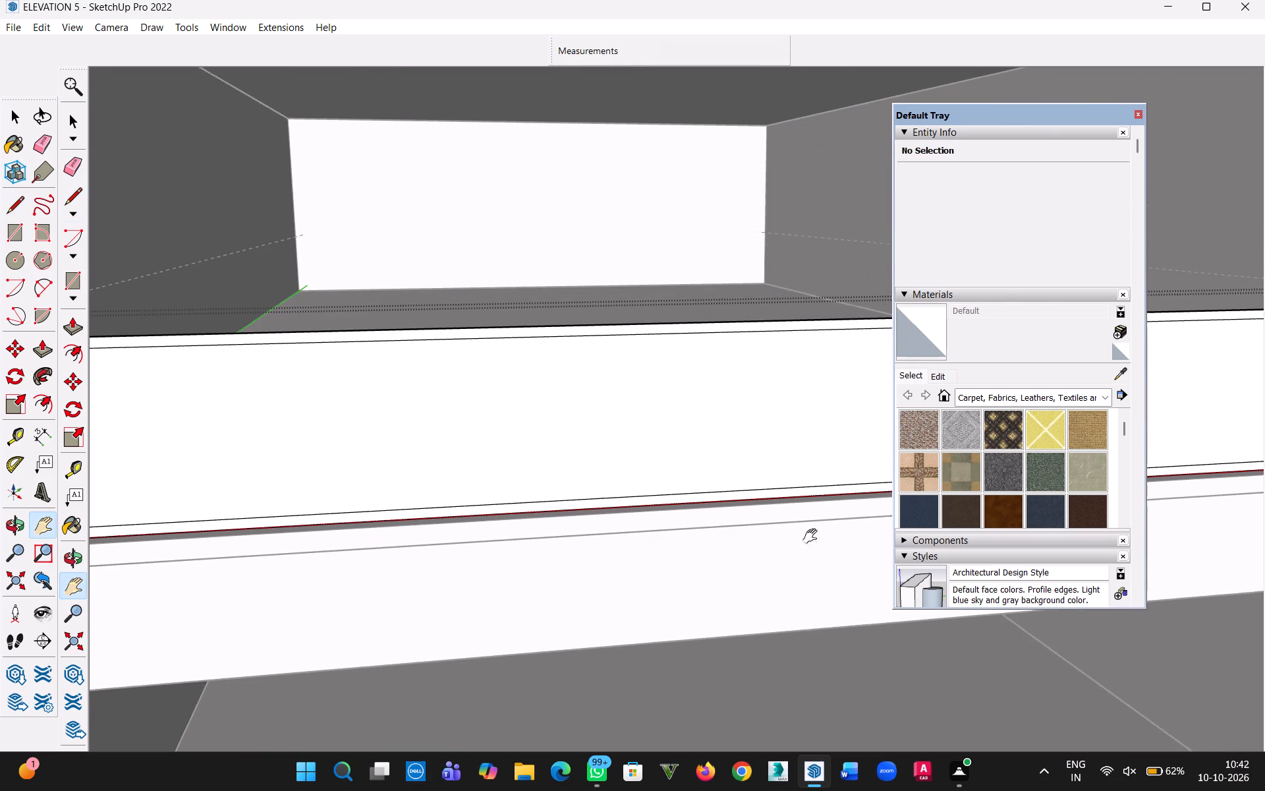
{"action": "left_click_drag", "start_coordinate": [813, 537], "coordinate": [239, 566]}
{"action": "left_click_drag", "start_coordinate": [900, 564], "coordinate": [480, 586]}
{"action": "left_click_drag", "start_coordinate": [706, 549], "coordinate": [423, 603]}
{"action": "key", "text": "Escape"}
{"action": "scroll", "coordinate": [746, 527], "scroll_direction": "up", "scroll_amount": 5}
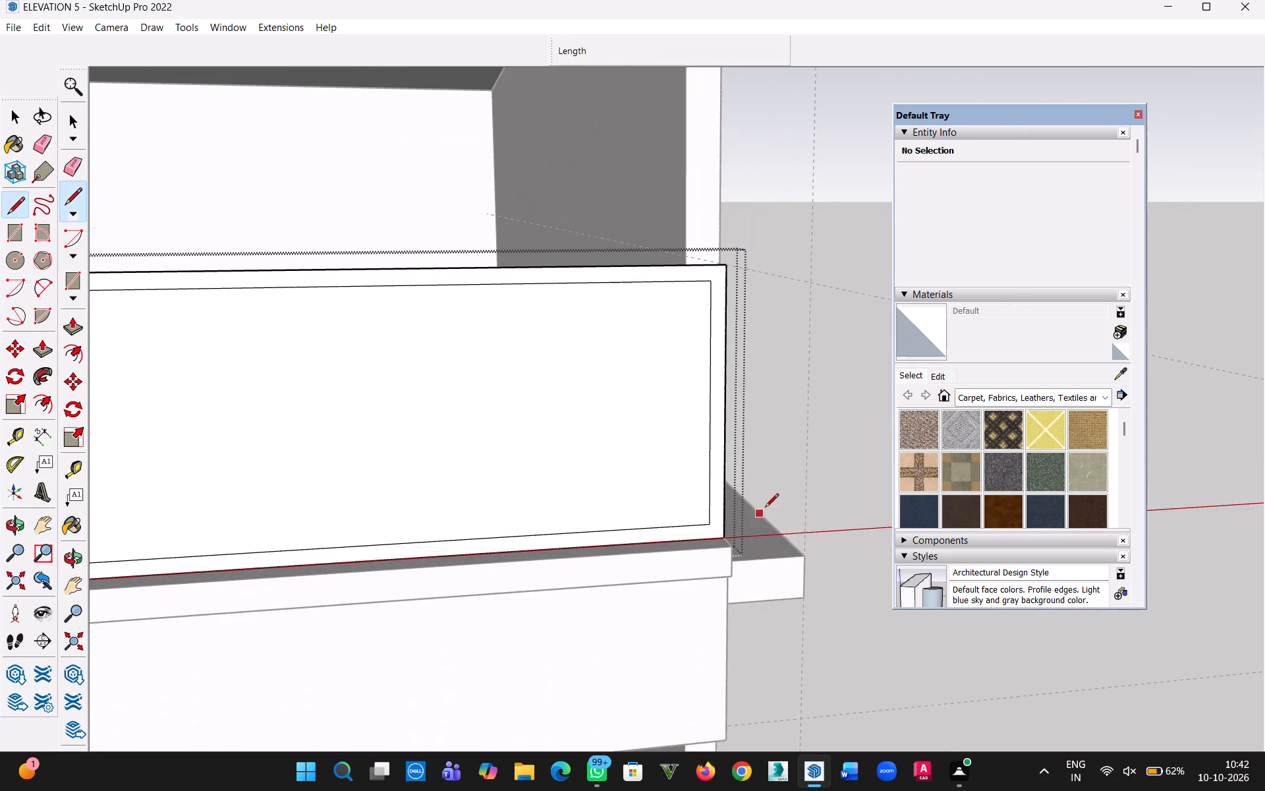
{"action": "left_click", "coordinate": [710, 524]}
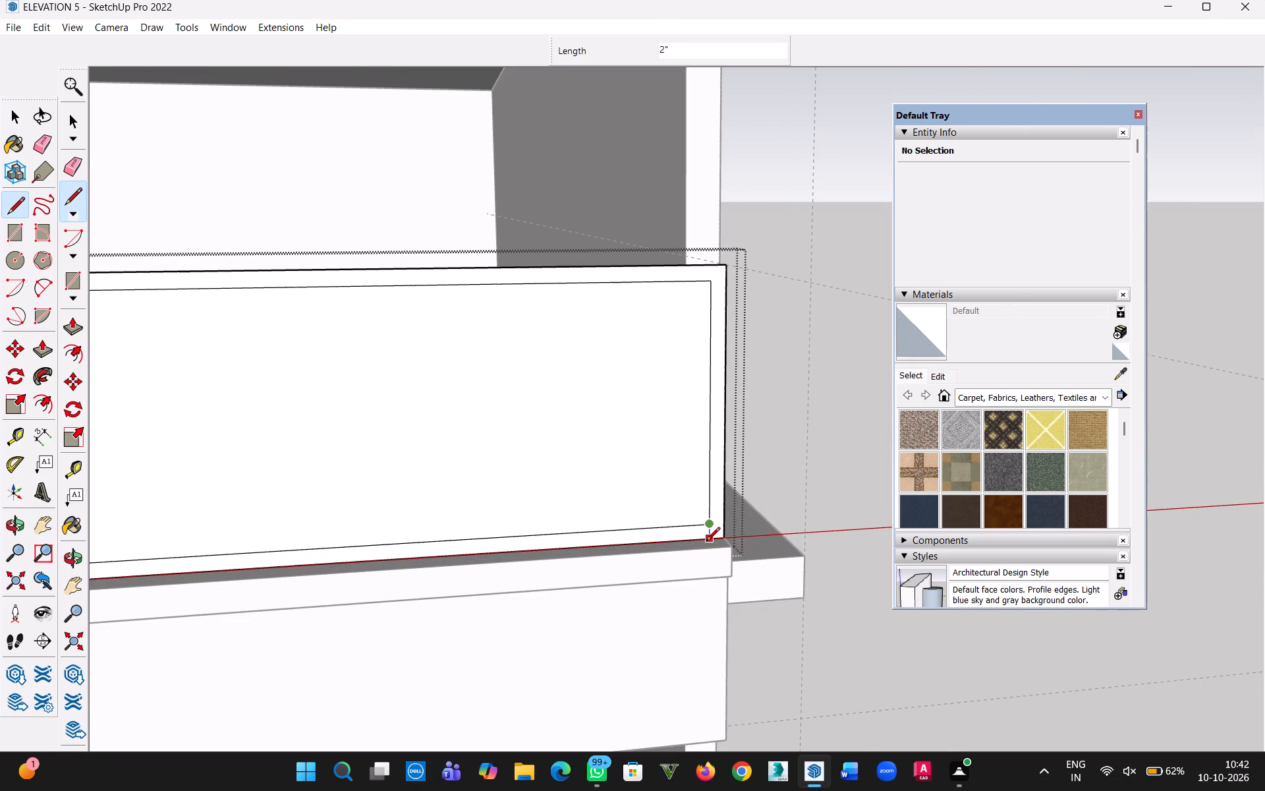
{"action": "left_click", "coordinate": [706, 542]}
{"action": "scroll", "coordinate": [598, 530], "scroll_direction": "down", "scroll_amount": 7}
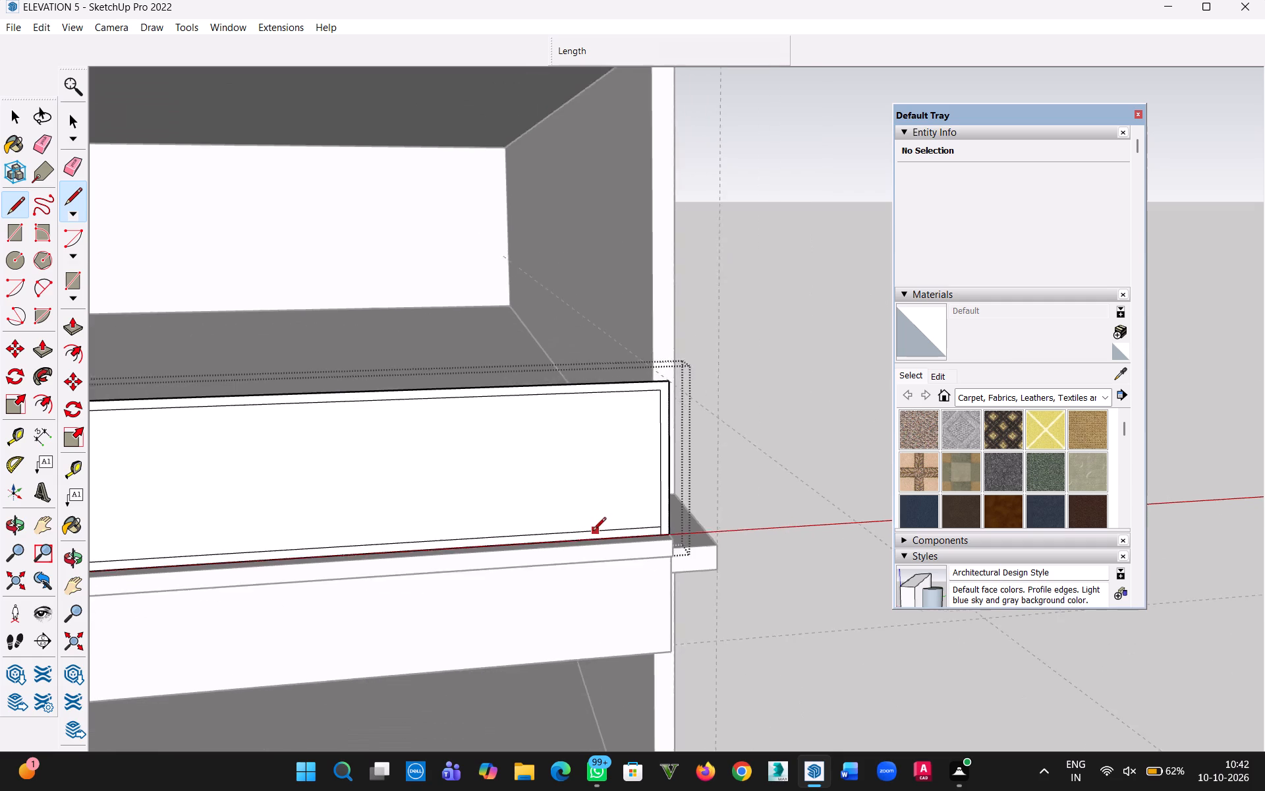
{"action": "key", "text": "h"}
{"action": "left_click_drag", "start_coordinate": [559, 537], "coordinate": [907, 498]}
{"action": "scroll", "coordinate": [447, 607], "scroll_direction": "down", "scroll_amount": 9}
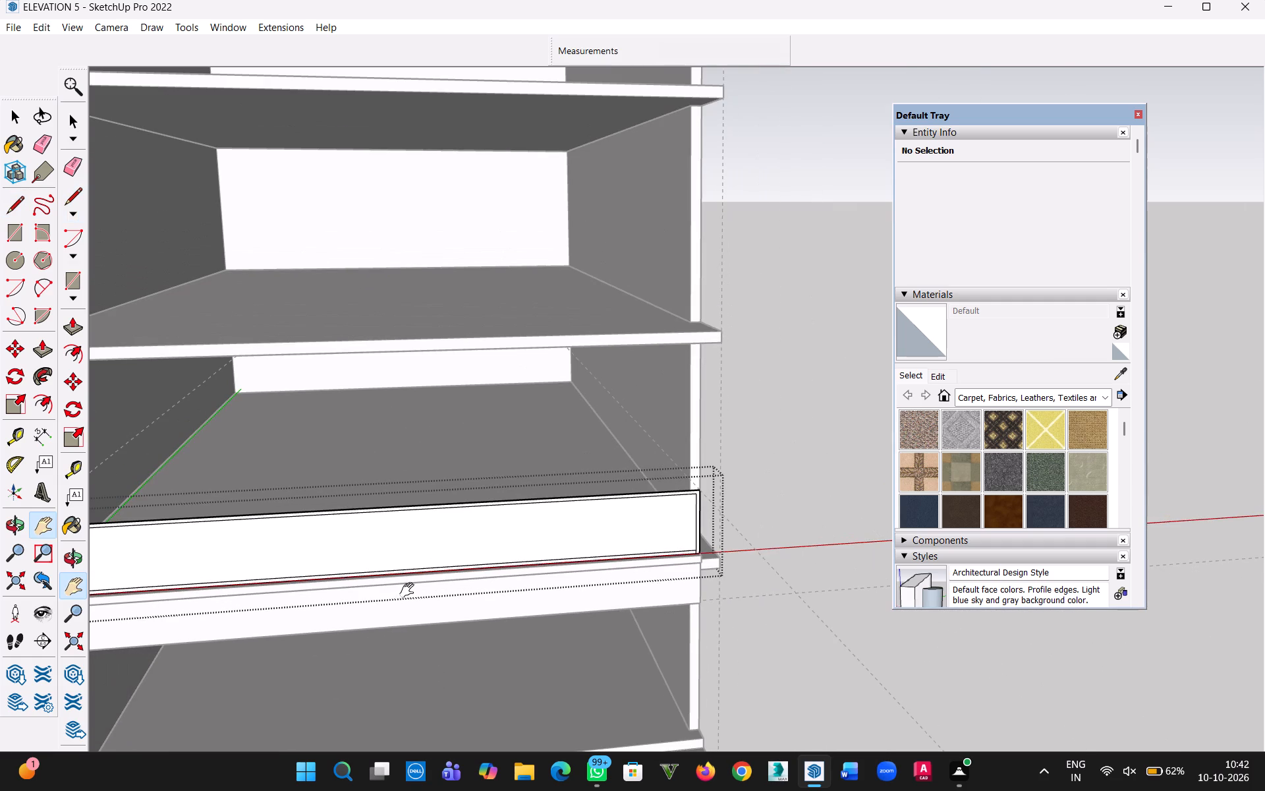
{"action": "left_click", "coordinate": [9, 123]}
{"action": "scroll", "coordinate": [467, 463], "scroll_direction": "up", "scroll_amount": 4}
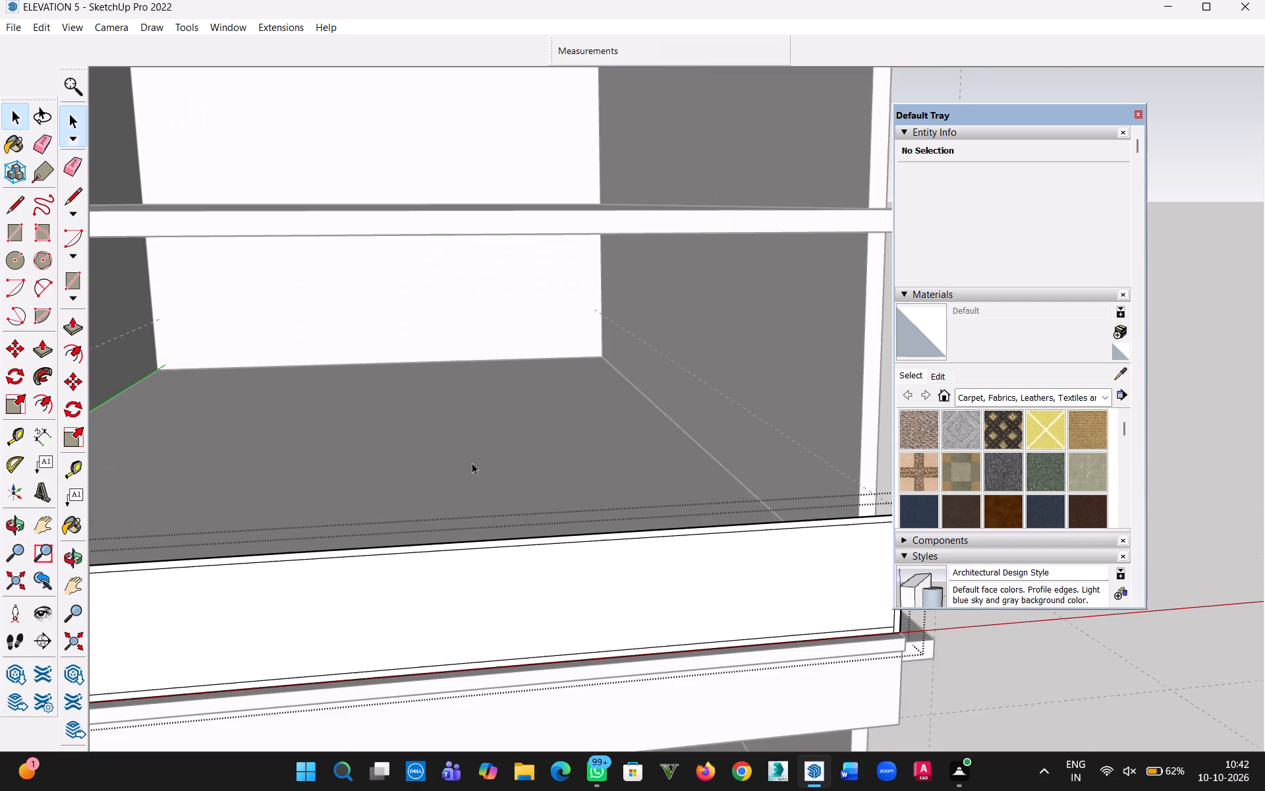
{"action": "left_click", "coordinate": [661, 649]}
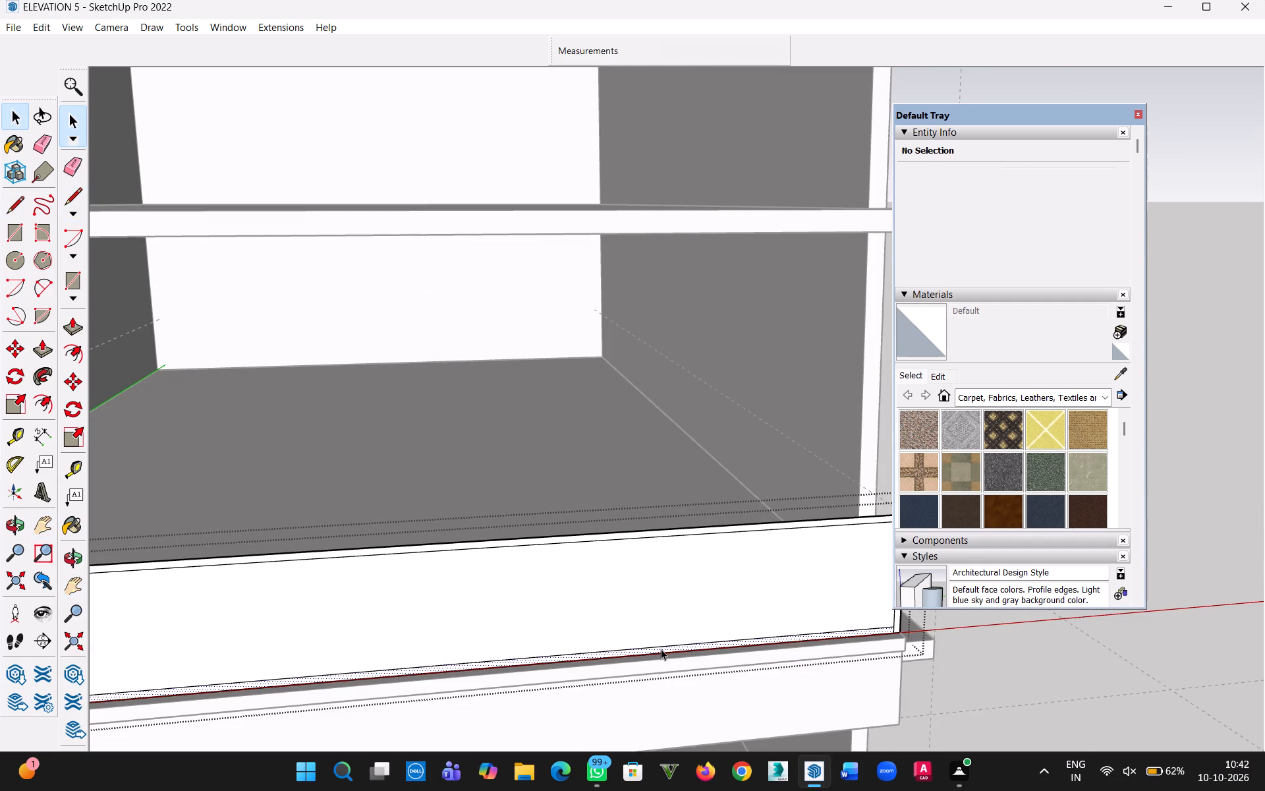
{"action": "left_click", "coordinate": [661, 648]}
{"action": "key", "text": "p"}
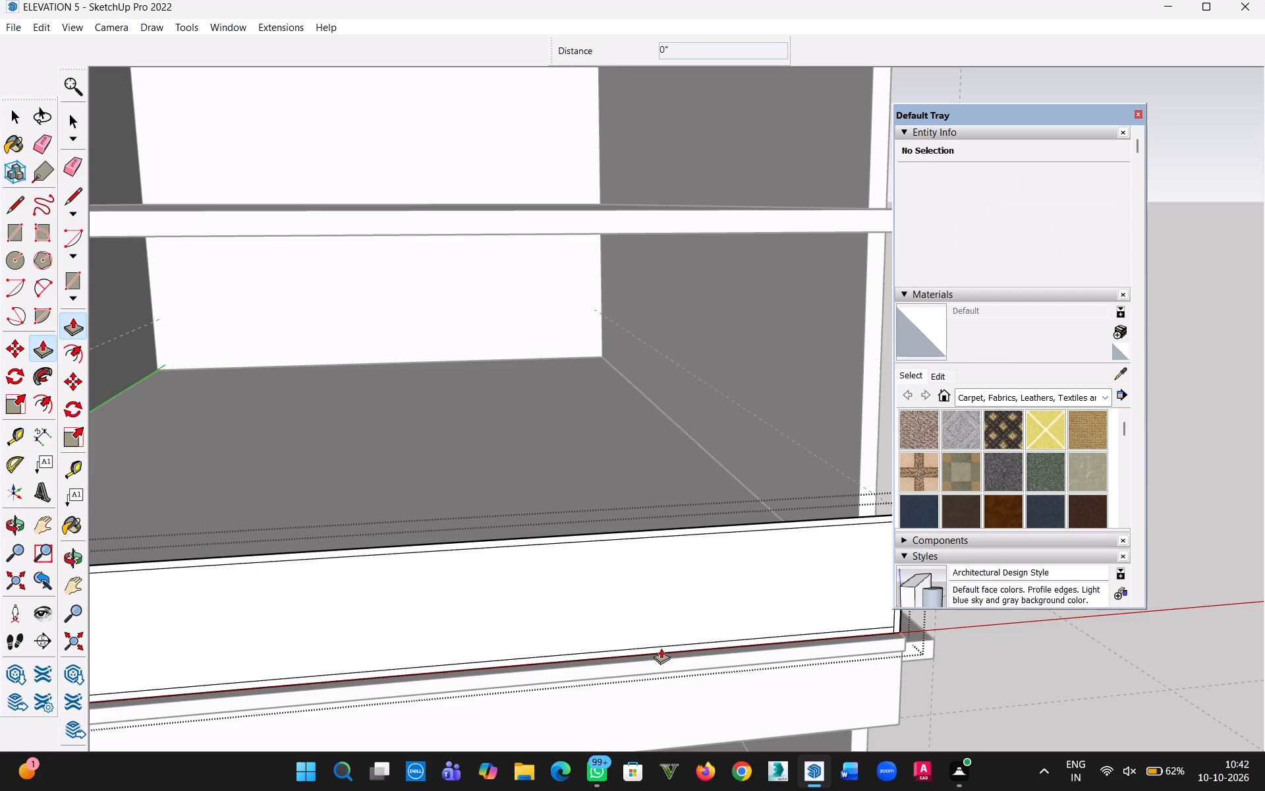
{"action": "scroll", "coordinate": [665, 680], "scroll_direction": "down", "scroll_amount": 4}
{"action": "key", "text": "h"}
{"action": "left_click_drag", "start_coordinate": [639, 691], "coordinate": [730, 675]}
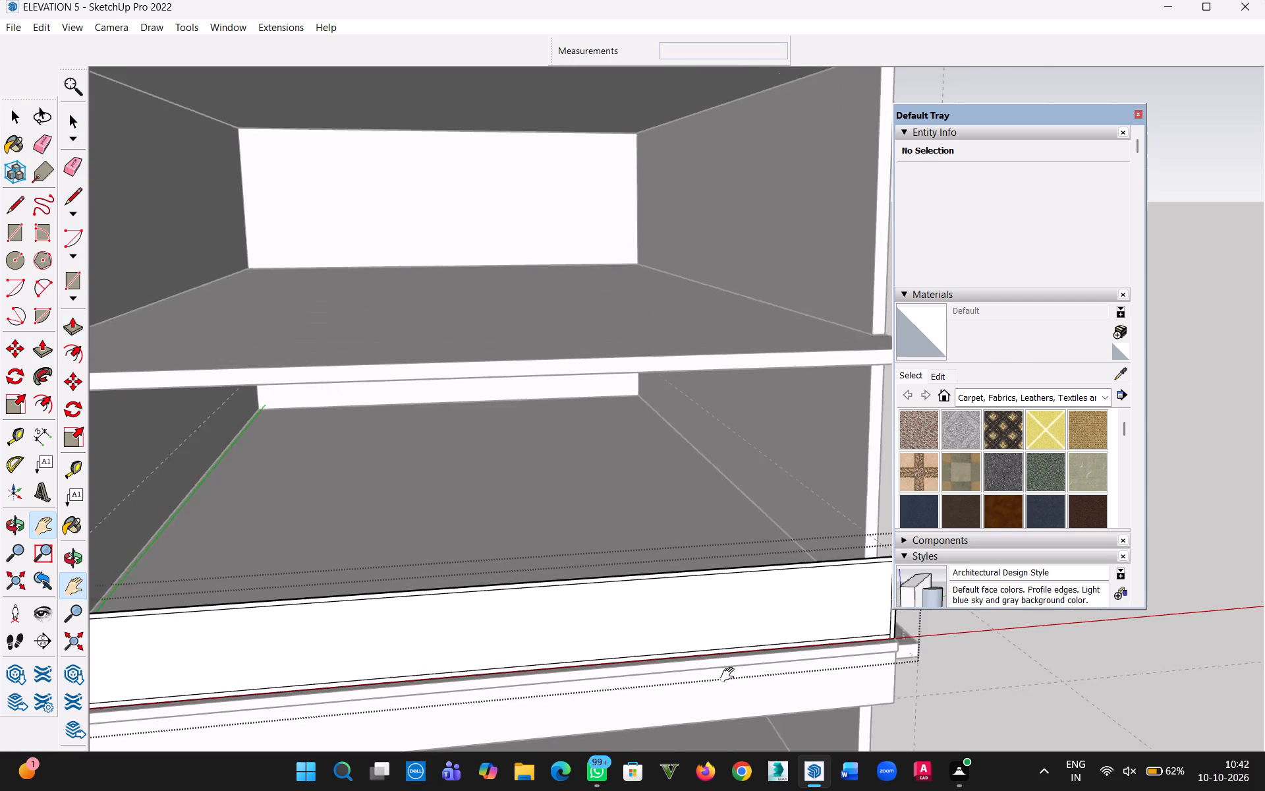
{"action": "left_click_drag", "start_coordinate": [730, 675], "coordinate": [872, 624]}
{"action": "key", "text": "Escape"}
Delete the inner rectangle's lower edge between the two short vertical lines.
{"action": "left_click", "coordinate": [5, 127]}
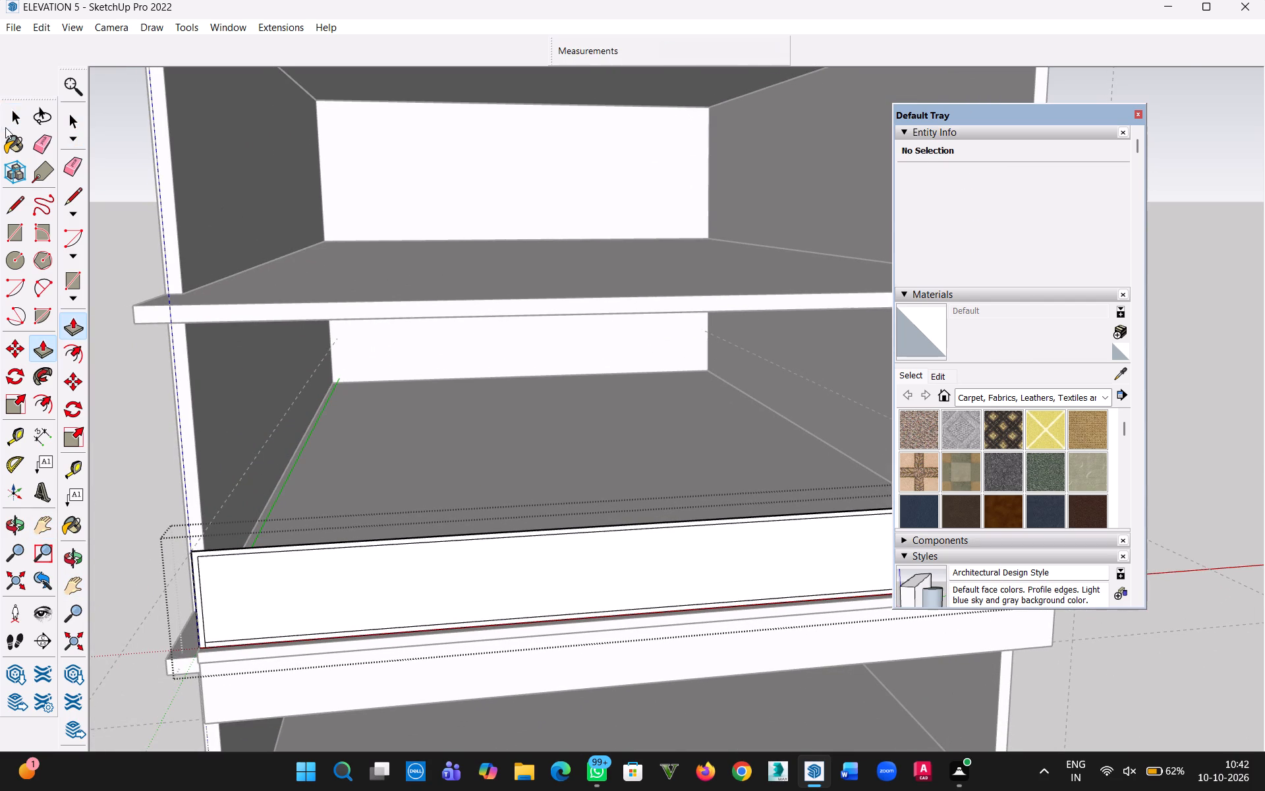
{"action": "scroll", "coordinate": [469, 568], "scroll_direction": "up", "scroll_amount": 3}
{"action": "left_click", "coordinate": [372, 649]}
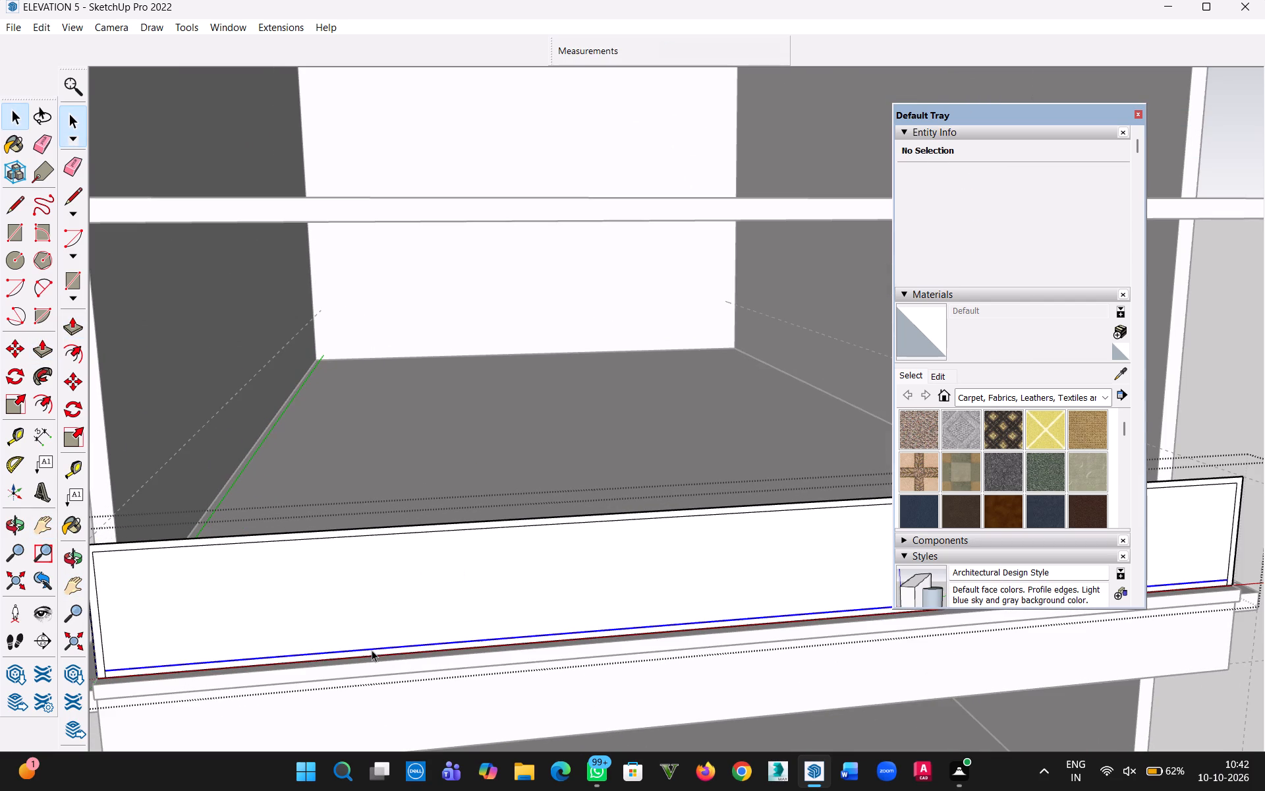
{"action": "key", "text": "Delete"}
Delete the panel's large inner face, keeping the border along the top and both sides.
{"action": "scroll", "coordinate": [373, 649], "scroll_direction": "down", "scroll_amount": 5}
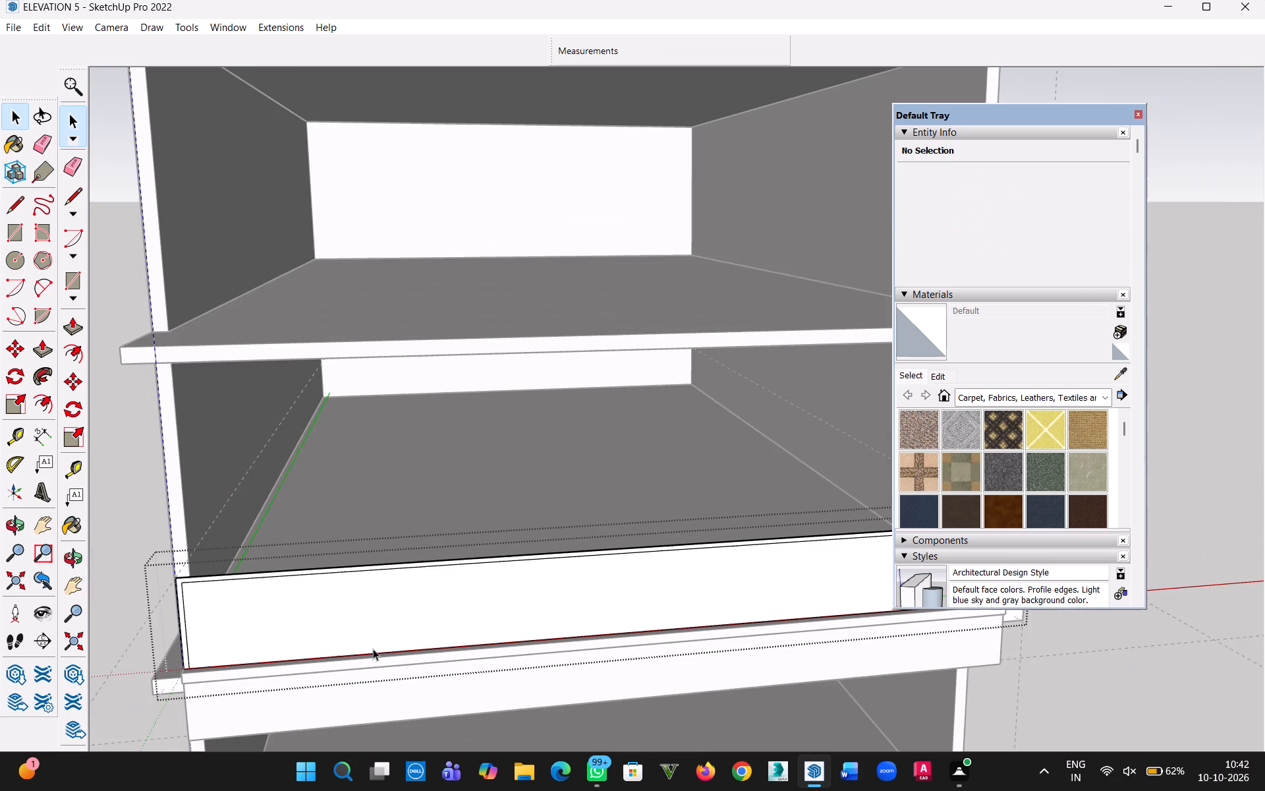
{"action": "left_click", "coordinate": [354, 641]}
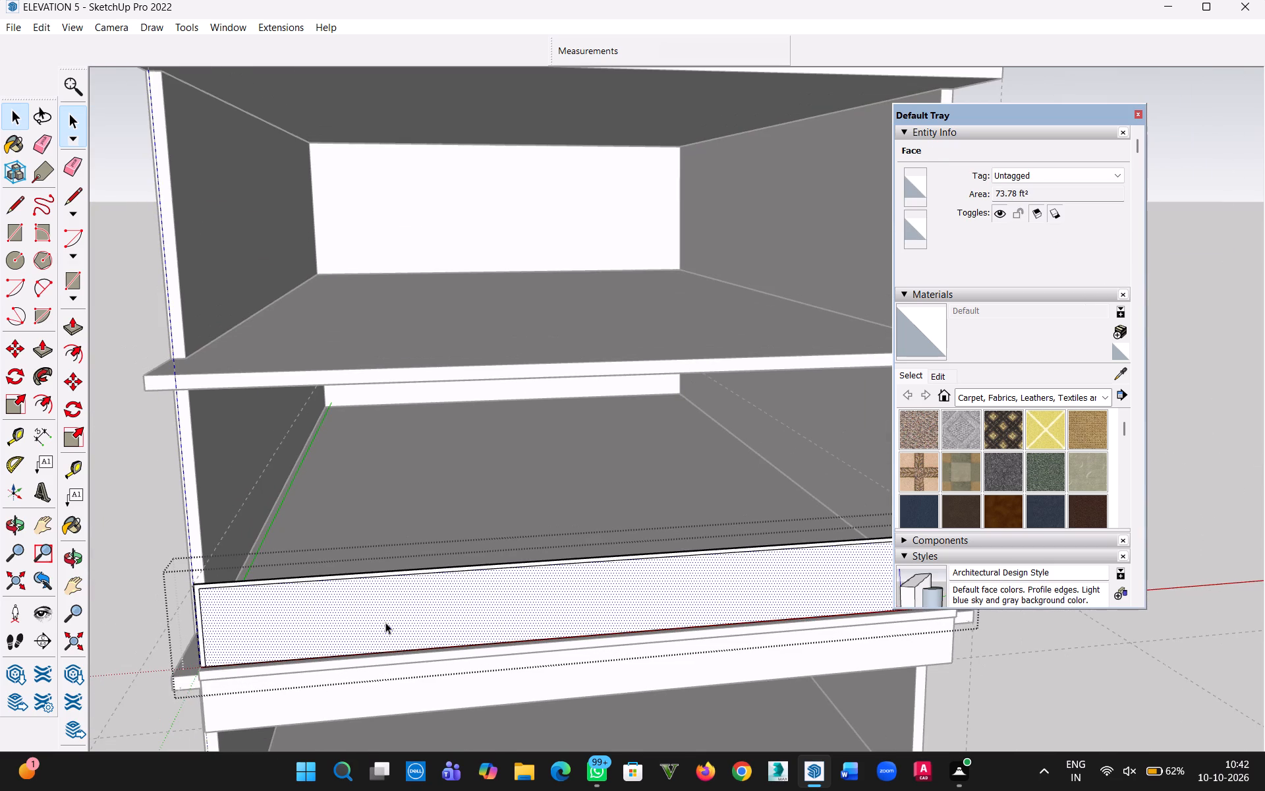
{"action": "key", "text": "Delete"}
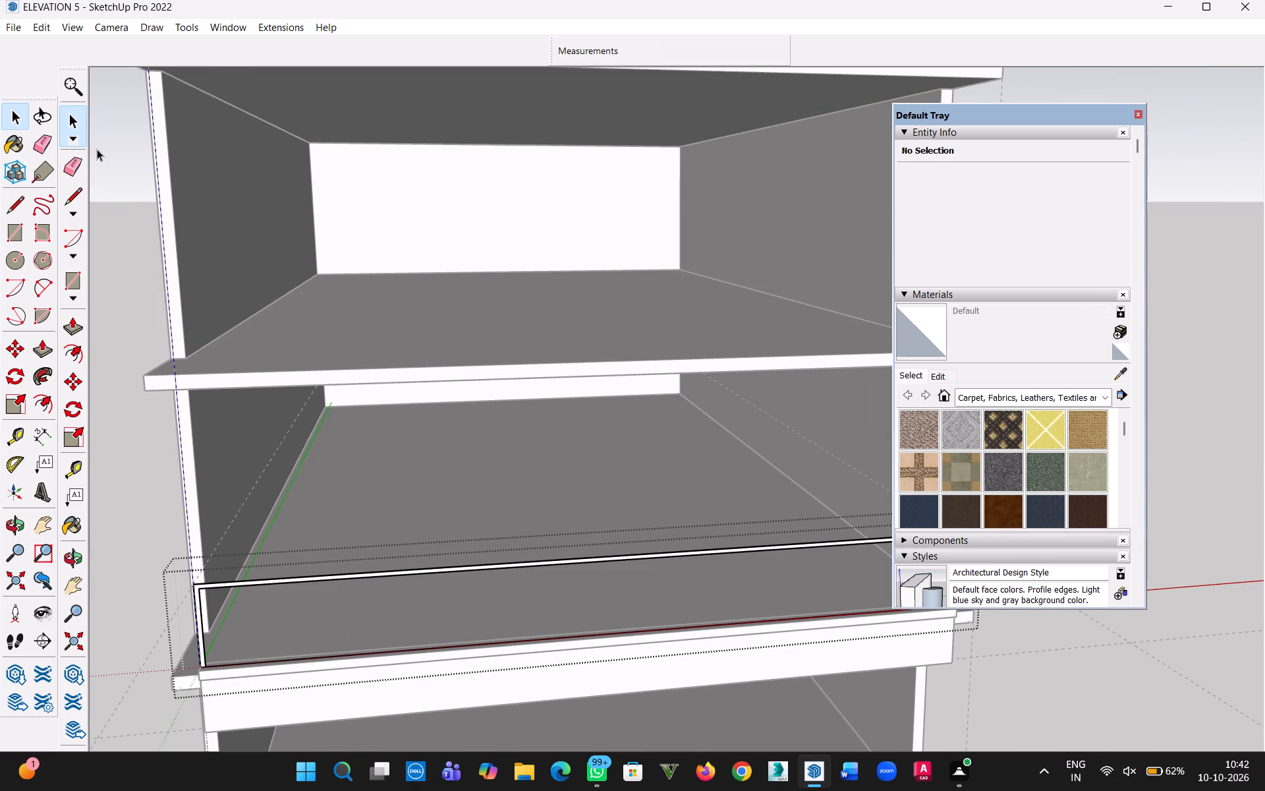
Delete the remaining bottom edge between the frame's two legs, leaving the frame open at the base.
{"action": "left_click", "coordinate": [16, 117]}
{"action": "middle_click_drag", "start_coordinate": [659, 580], "coordinate": [646, 672]}
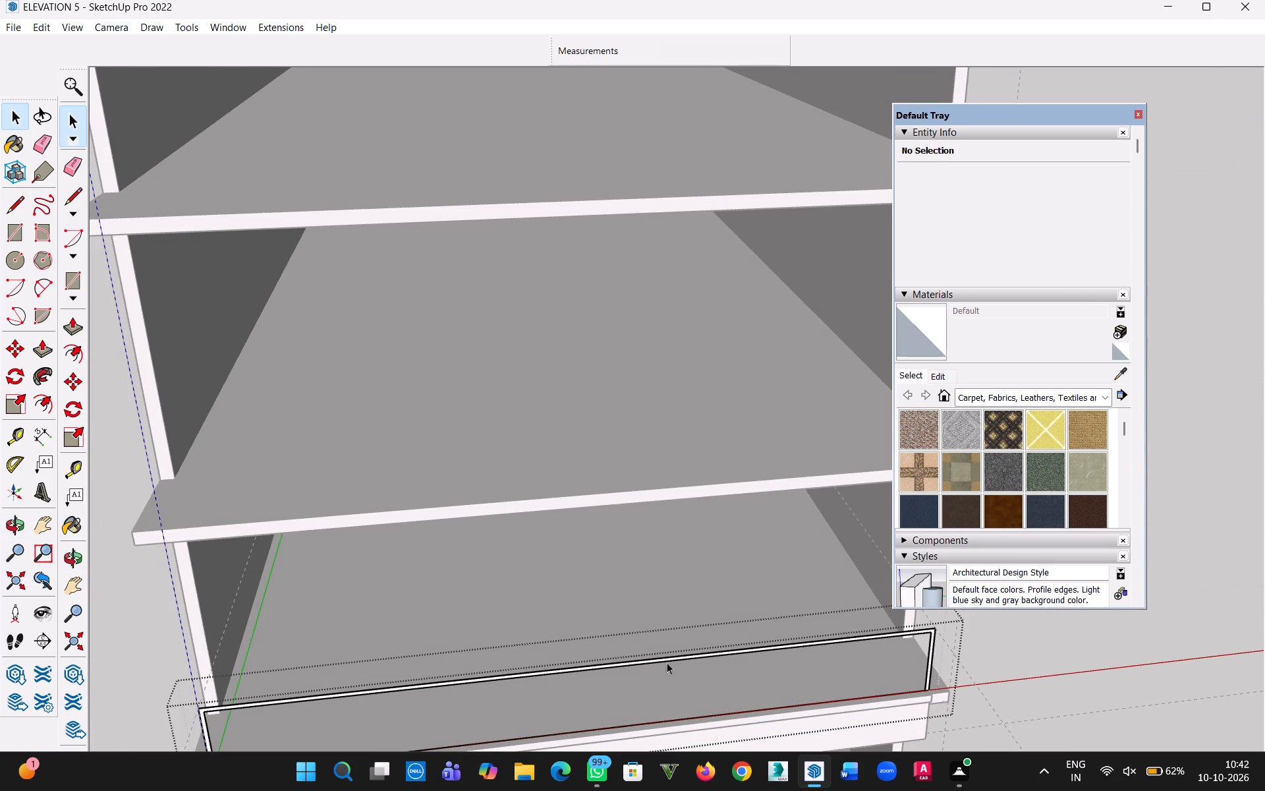
{"action": "key", "text": "h"}
{"action": "left_click_drag", "start_coordinate": [667, 664], "coordinate": [617, 403]}
{"action": "middle_click_drag", "start_coordinate": [618, 407], "coordinate": [642, 604]}
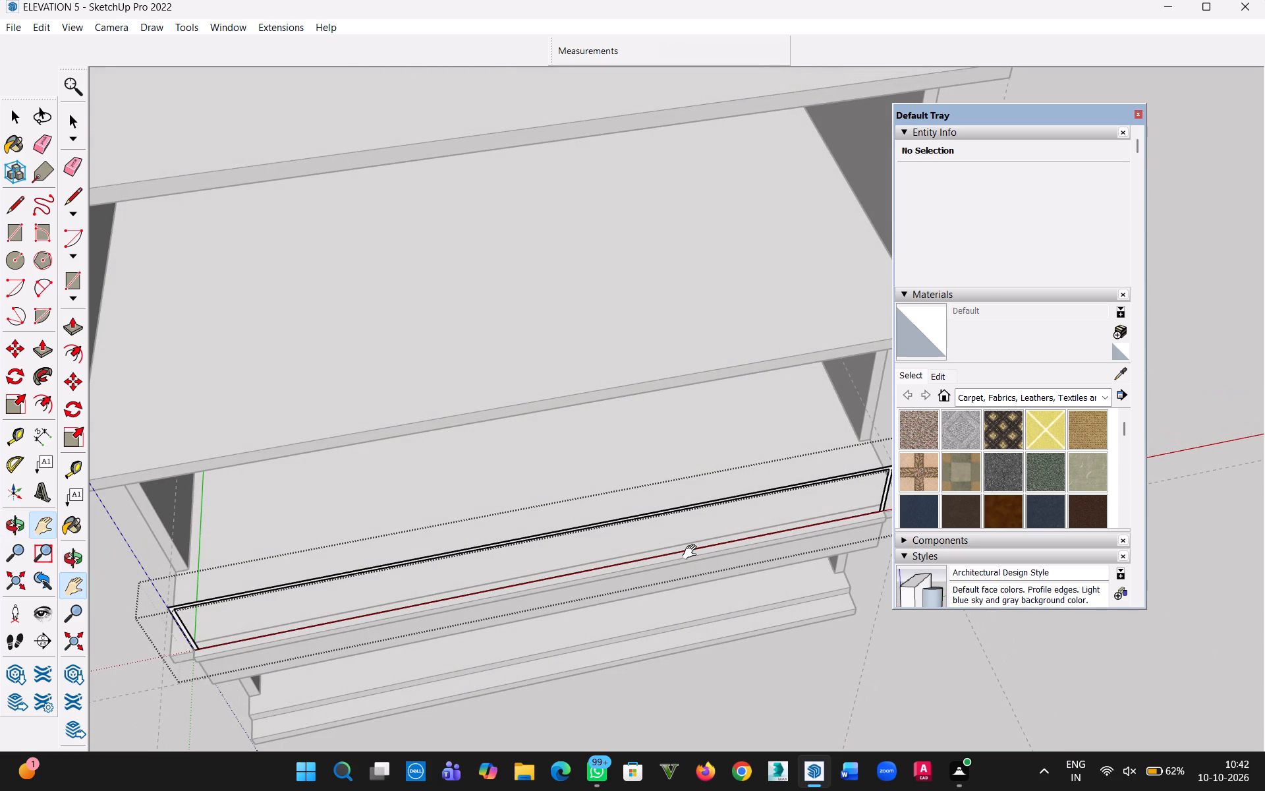
{"action": "key", "text": "Escape"}
{"action": "left_click", "coordinate": [689, 550]}
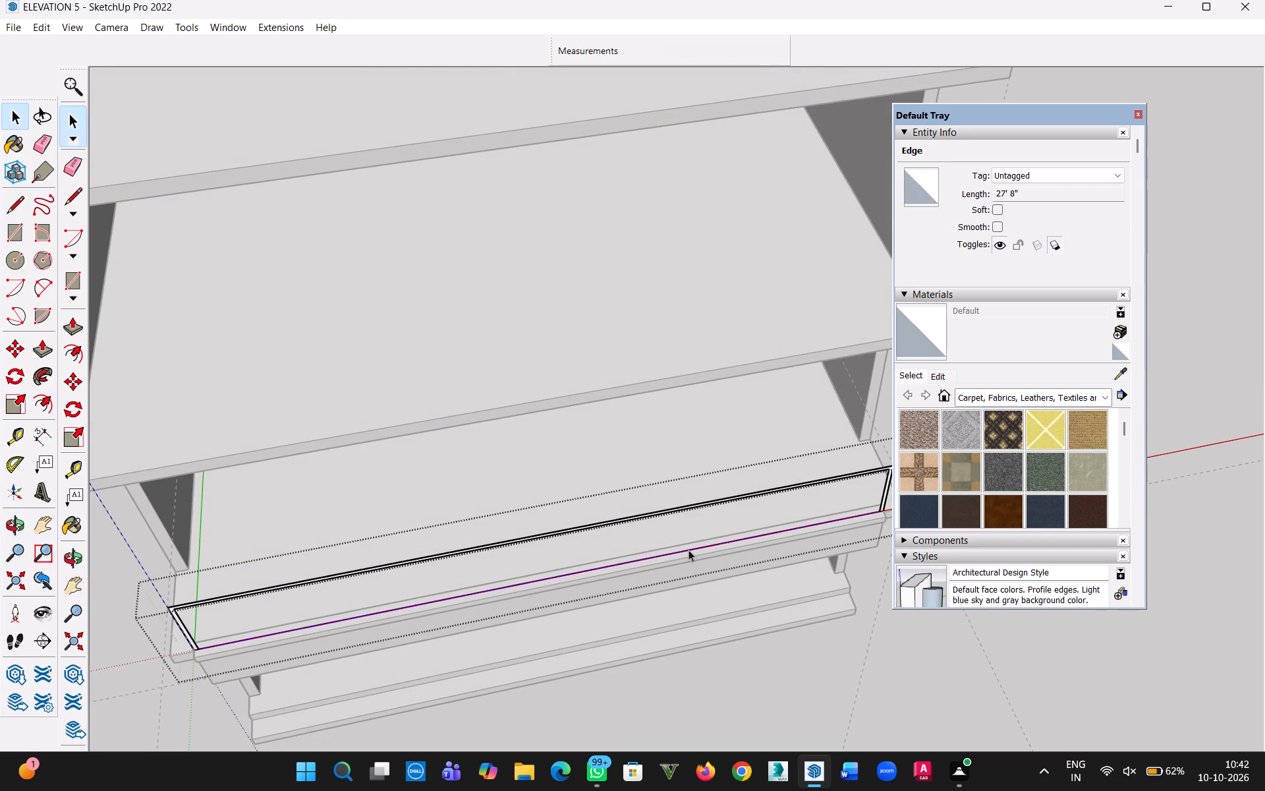
{"action": "key", "text": "Delete"}
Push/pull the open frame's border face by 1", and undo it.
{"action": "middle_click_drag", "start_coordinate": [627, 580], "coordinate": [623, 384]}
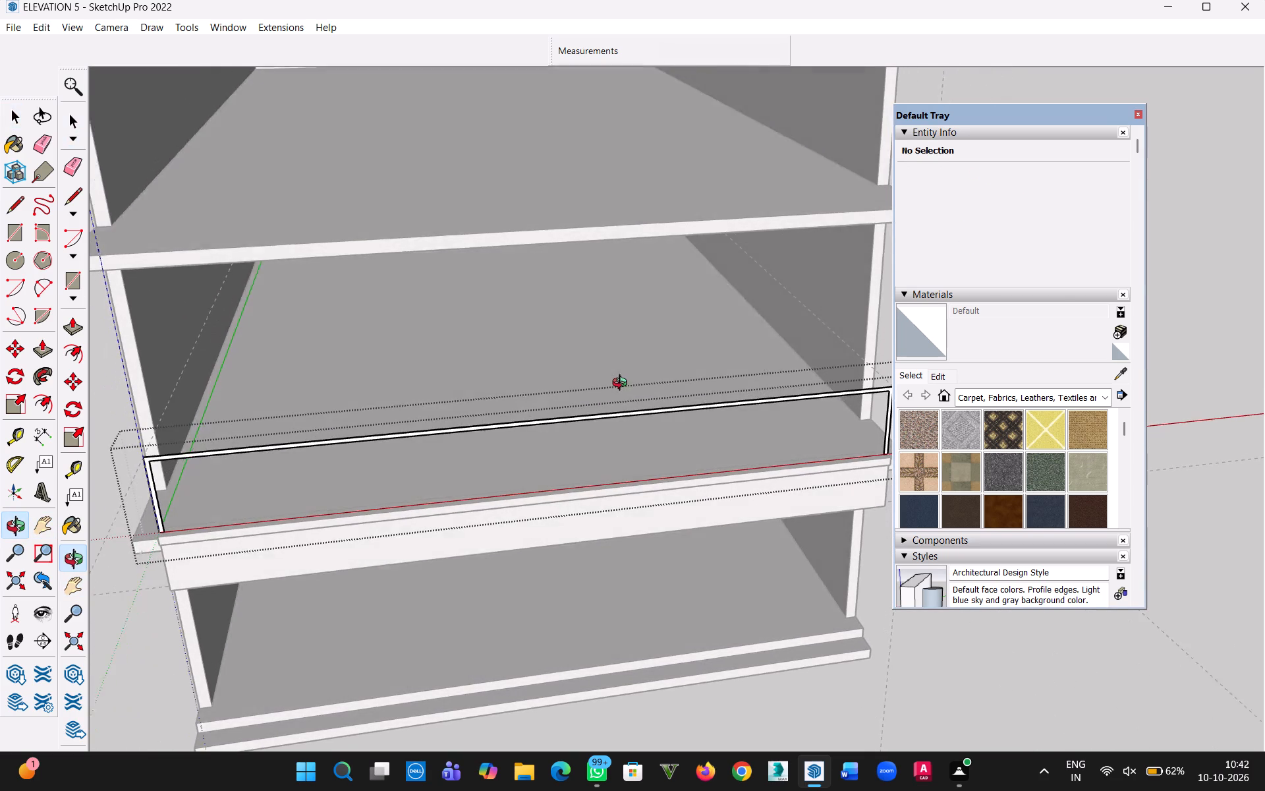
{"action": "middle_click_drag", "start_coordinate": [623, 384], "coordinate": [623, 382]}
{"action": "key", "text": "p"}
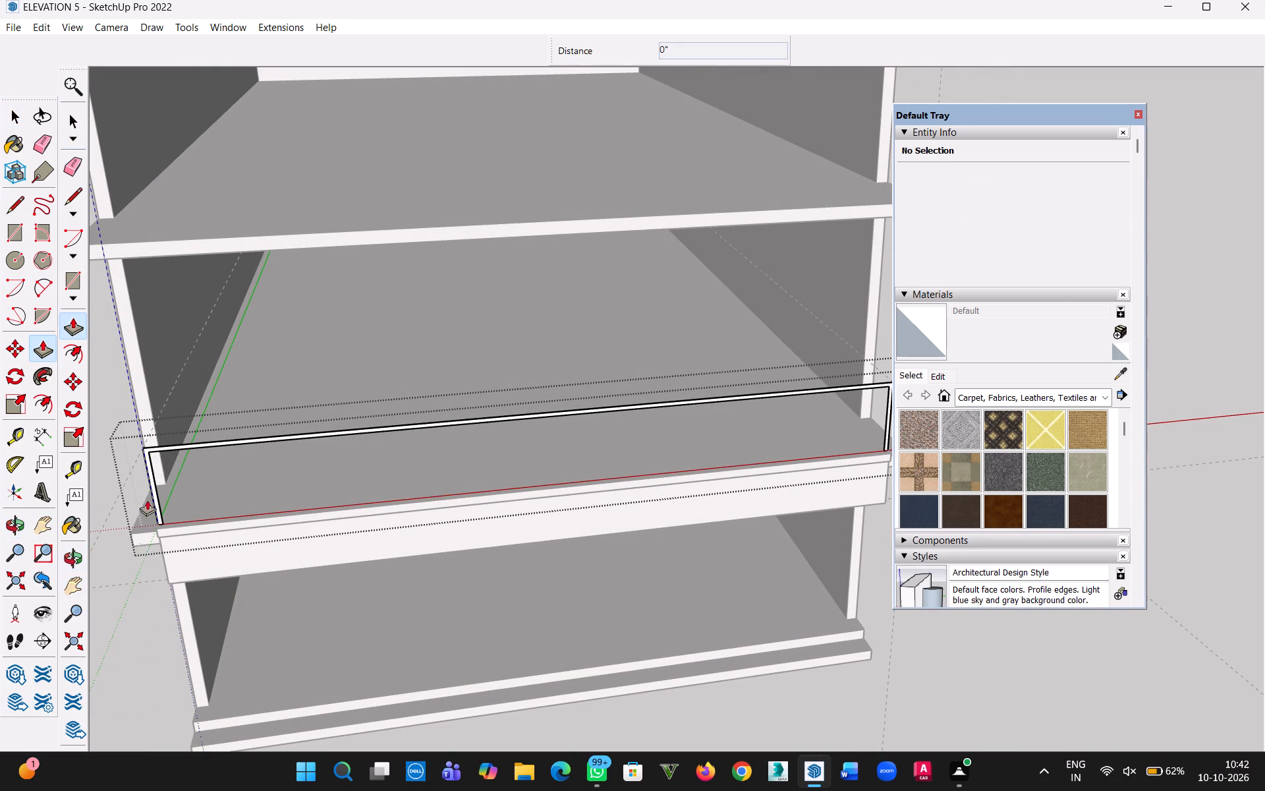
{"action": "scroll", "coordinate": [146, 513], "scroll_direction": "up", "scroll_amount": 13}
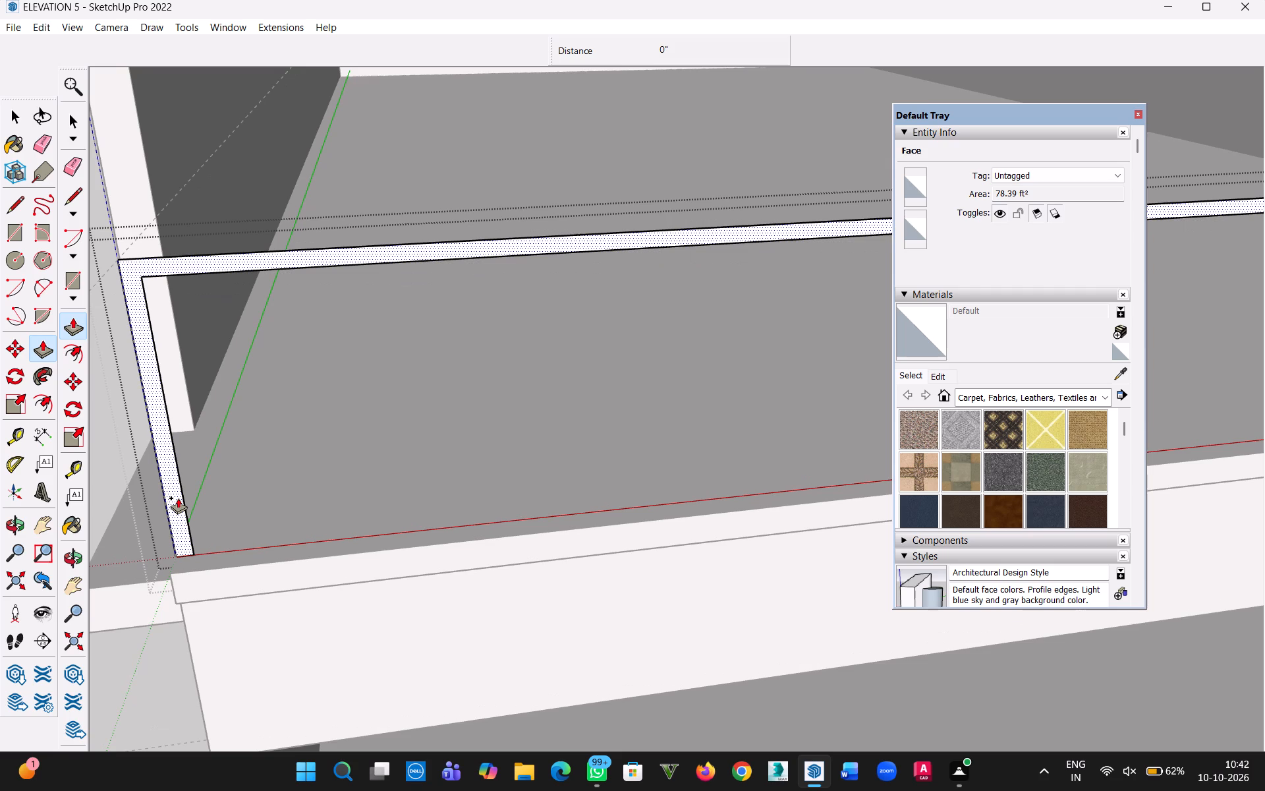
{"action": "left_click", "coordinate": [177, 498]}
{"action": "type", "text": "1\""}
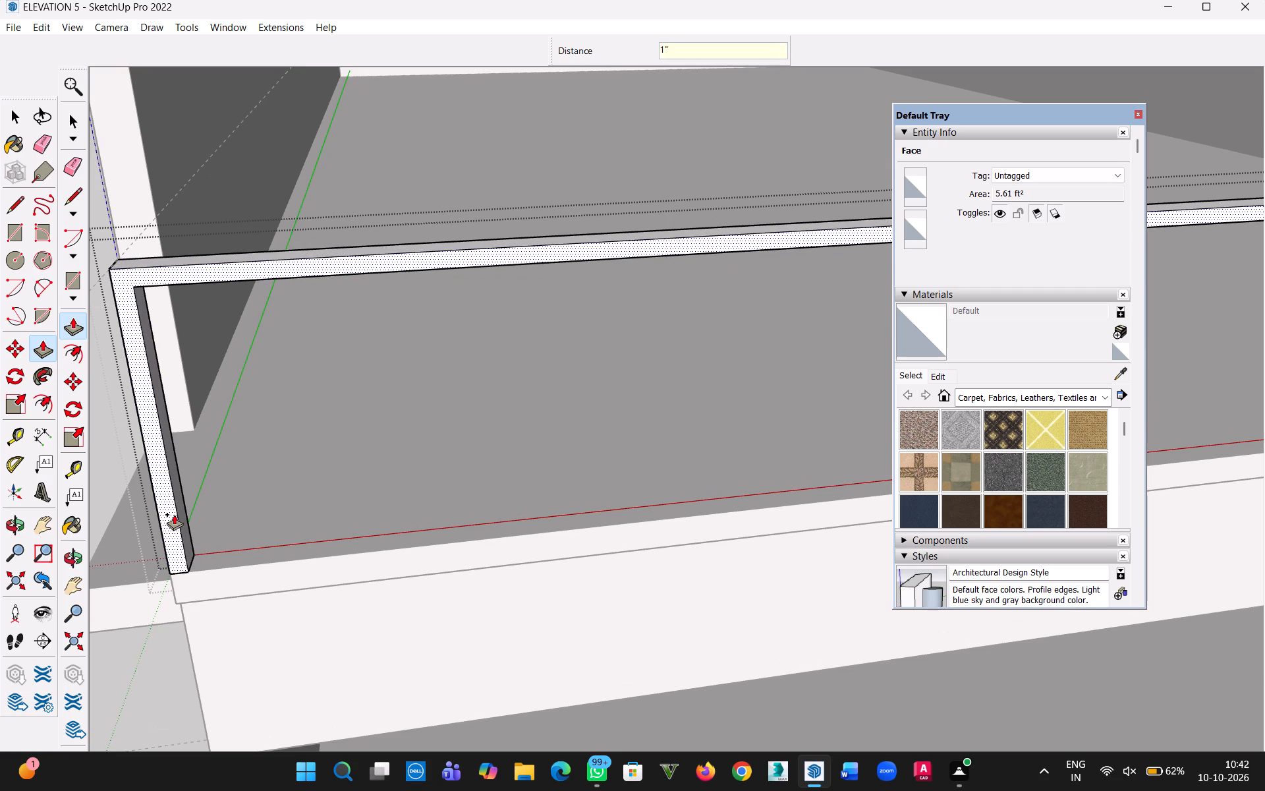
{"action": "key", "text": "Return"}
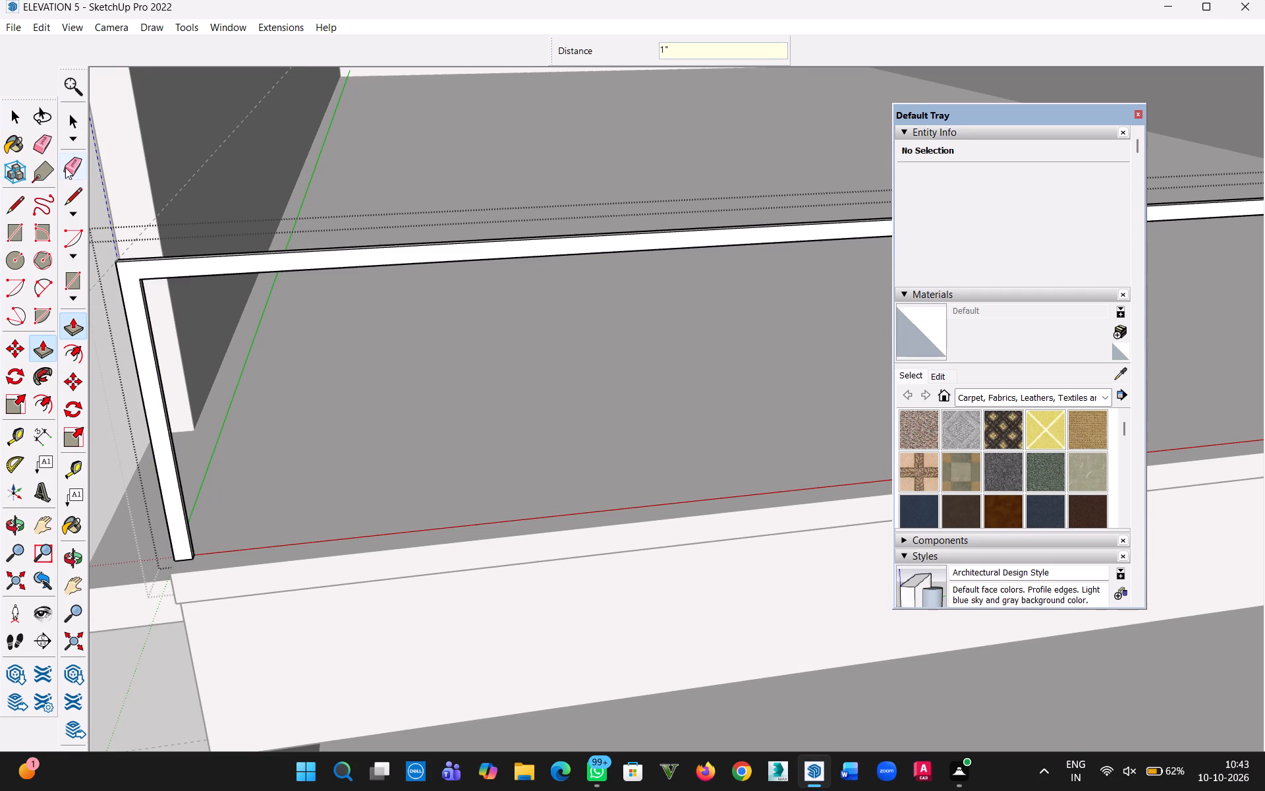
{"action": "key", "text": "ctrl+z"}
Push/pull the open frame's border face by 2" to make it solid, and close the group.
{"action": "left_click", "coordinate": [140, 333]}
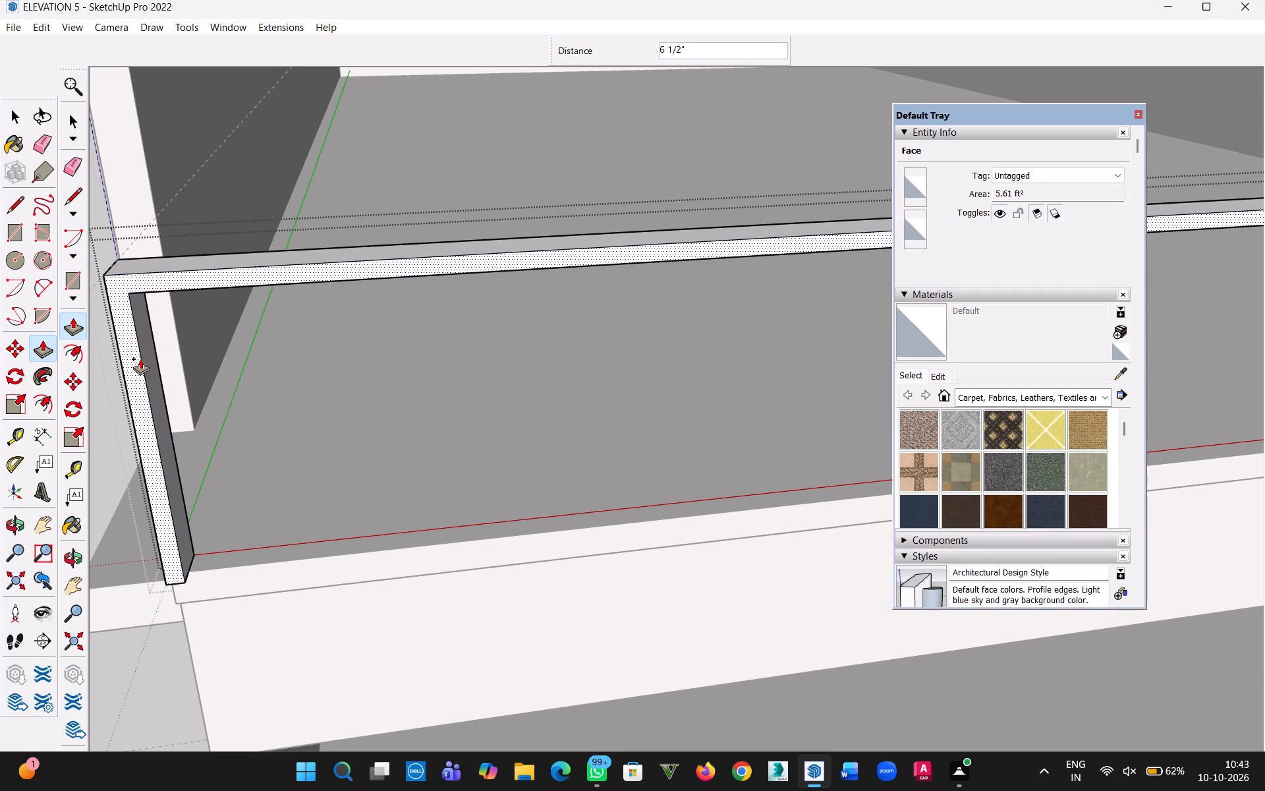
{"action": "type", "text": "2\""}
{"action": "key", "text": "Return"}
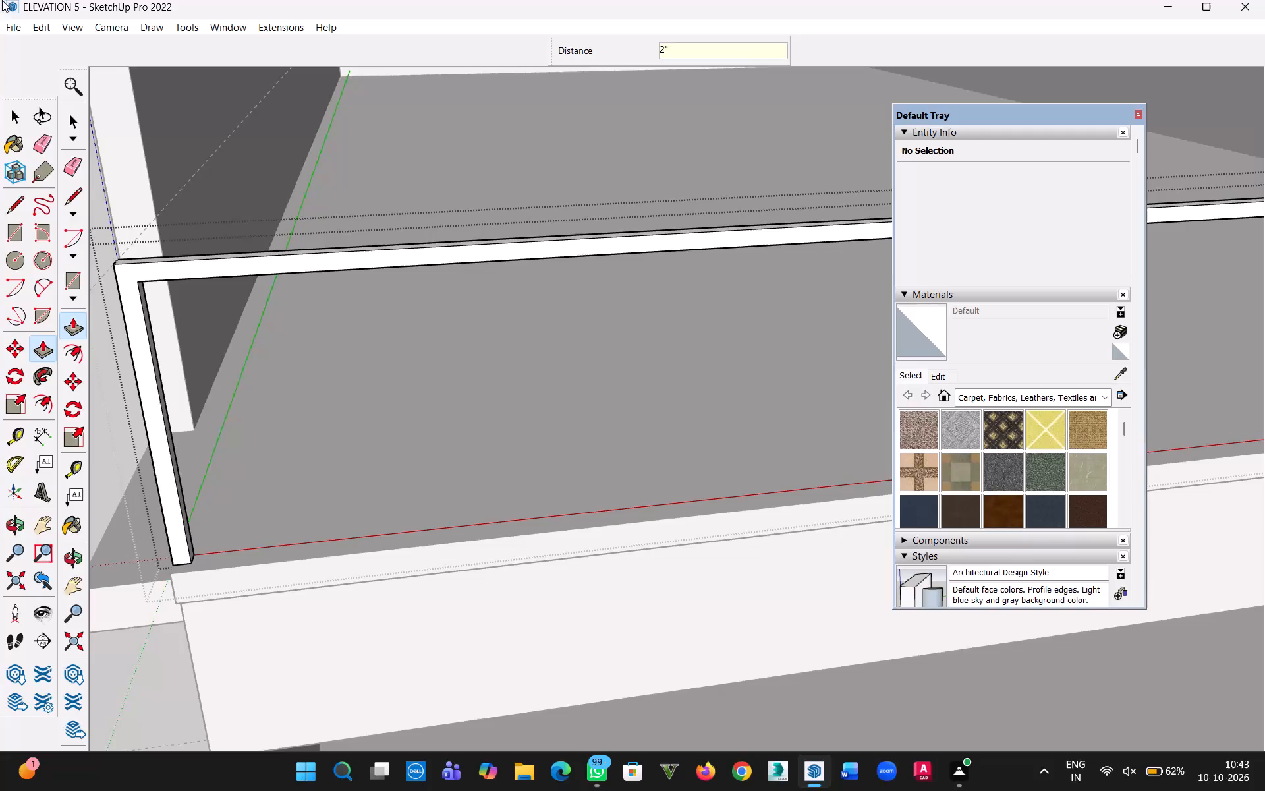
{"action": "left_click", "coordinate": [13, 112]}
{"action": "scroll", "coordinate": [119, 190], "scroll_direction": "down", "scroll_amount": 18}
{"action": "scroll", "coordinate": [368, 336], "scroll_direction": "down", "scroll_amount": 1}
{"action": "left_click", "coordinate": [761, 337]}
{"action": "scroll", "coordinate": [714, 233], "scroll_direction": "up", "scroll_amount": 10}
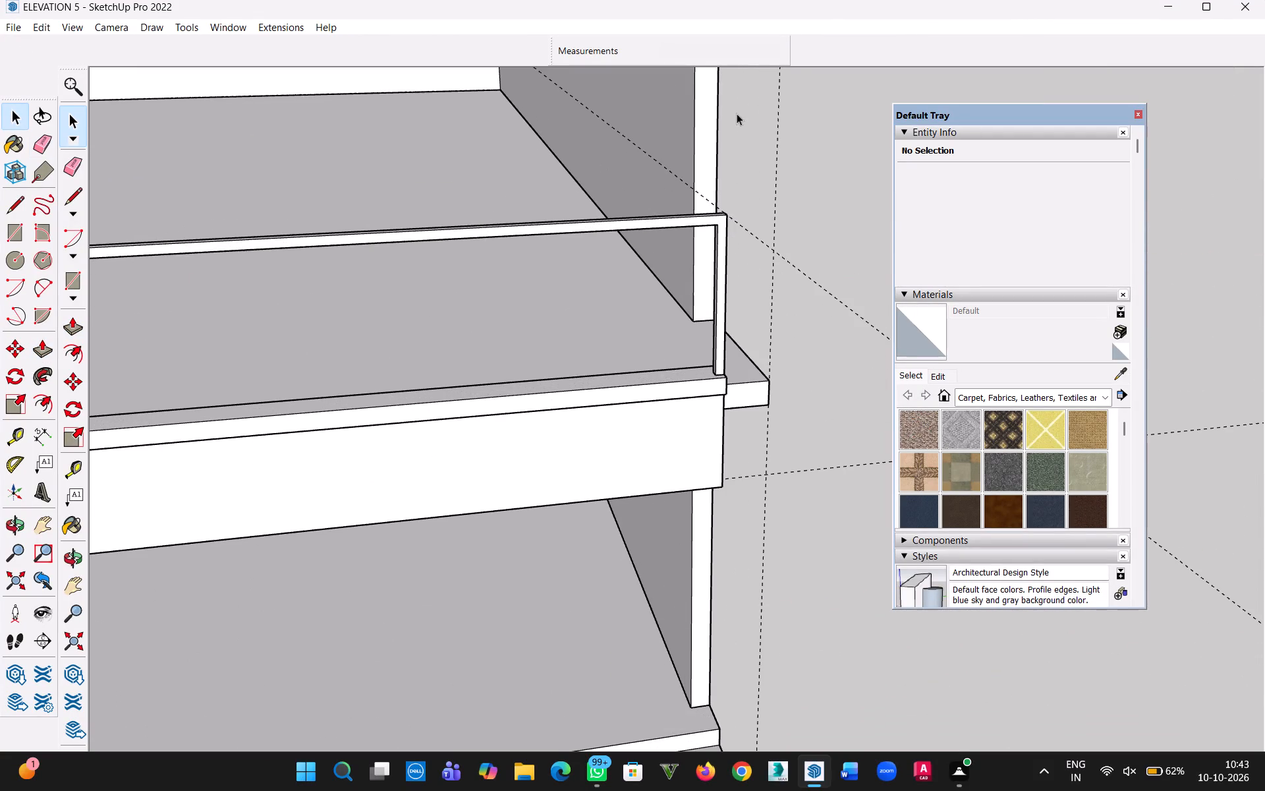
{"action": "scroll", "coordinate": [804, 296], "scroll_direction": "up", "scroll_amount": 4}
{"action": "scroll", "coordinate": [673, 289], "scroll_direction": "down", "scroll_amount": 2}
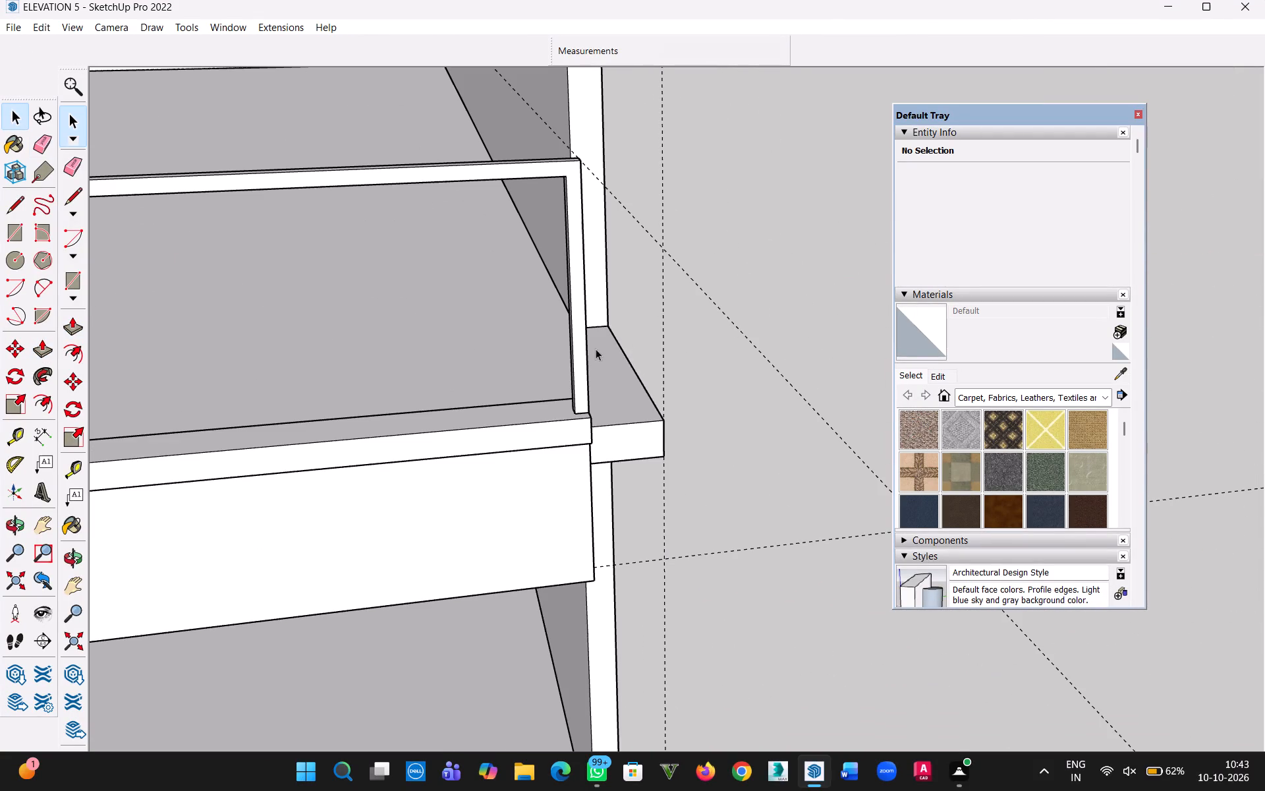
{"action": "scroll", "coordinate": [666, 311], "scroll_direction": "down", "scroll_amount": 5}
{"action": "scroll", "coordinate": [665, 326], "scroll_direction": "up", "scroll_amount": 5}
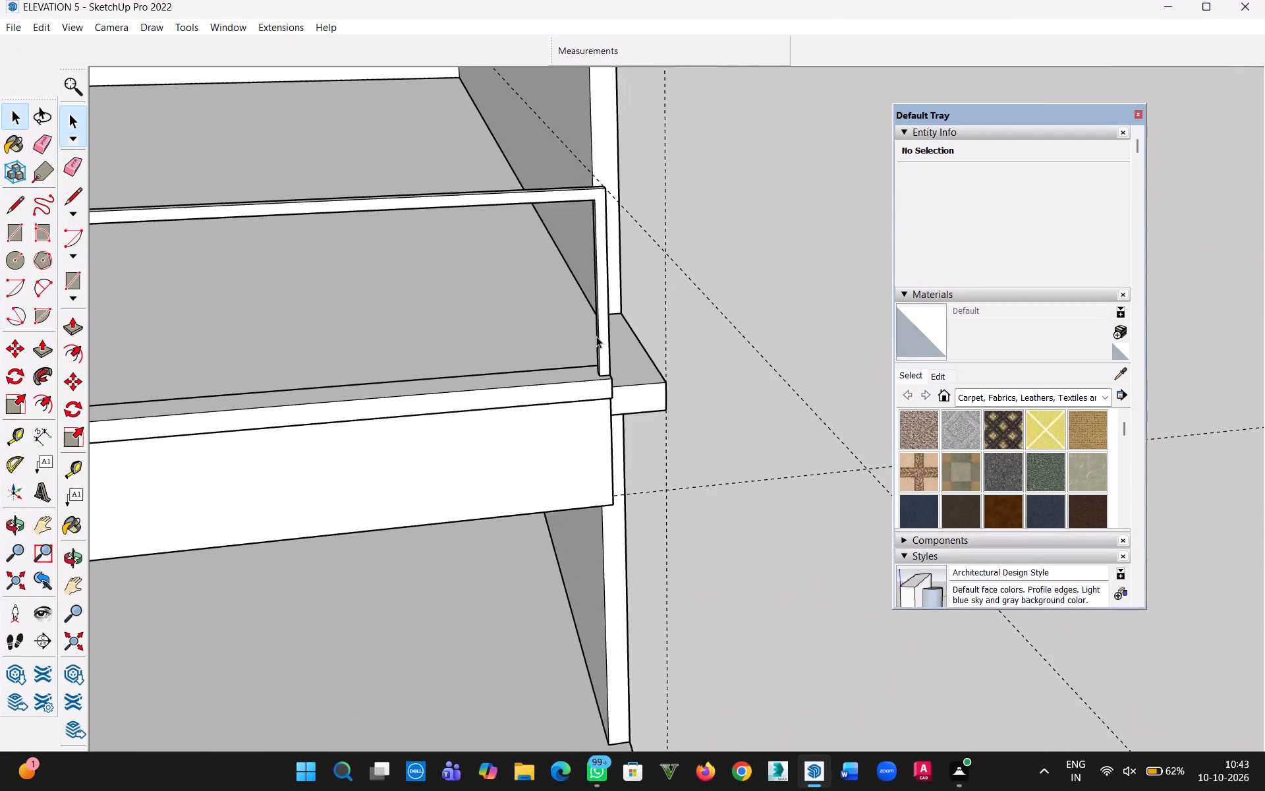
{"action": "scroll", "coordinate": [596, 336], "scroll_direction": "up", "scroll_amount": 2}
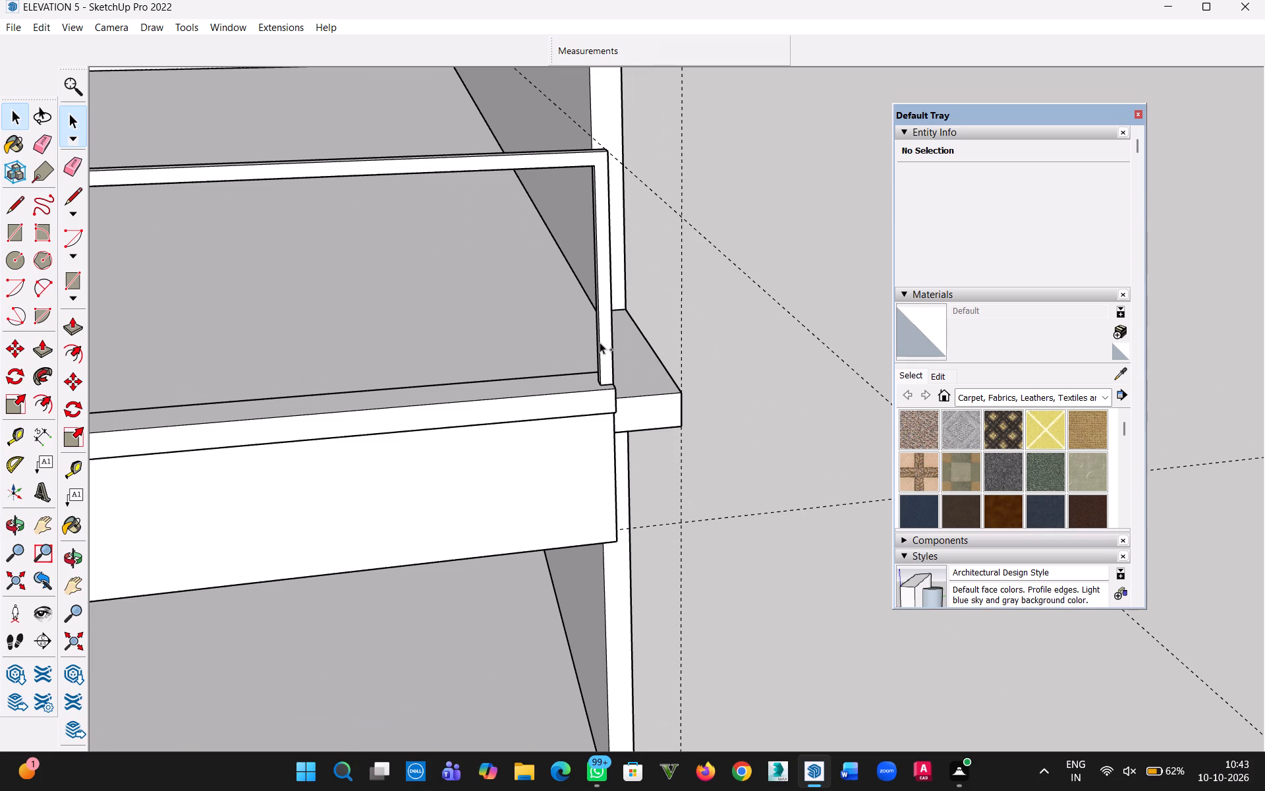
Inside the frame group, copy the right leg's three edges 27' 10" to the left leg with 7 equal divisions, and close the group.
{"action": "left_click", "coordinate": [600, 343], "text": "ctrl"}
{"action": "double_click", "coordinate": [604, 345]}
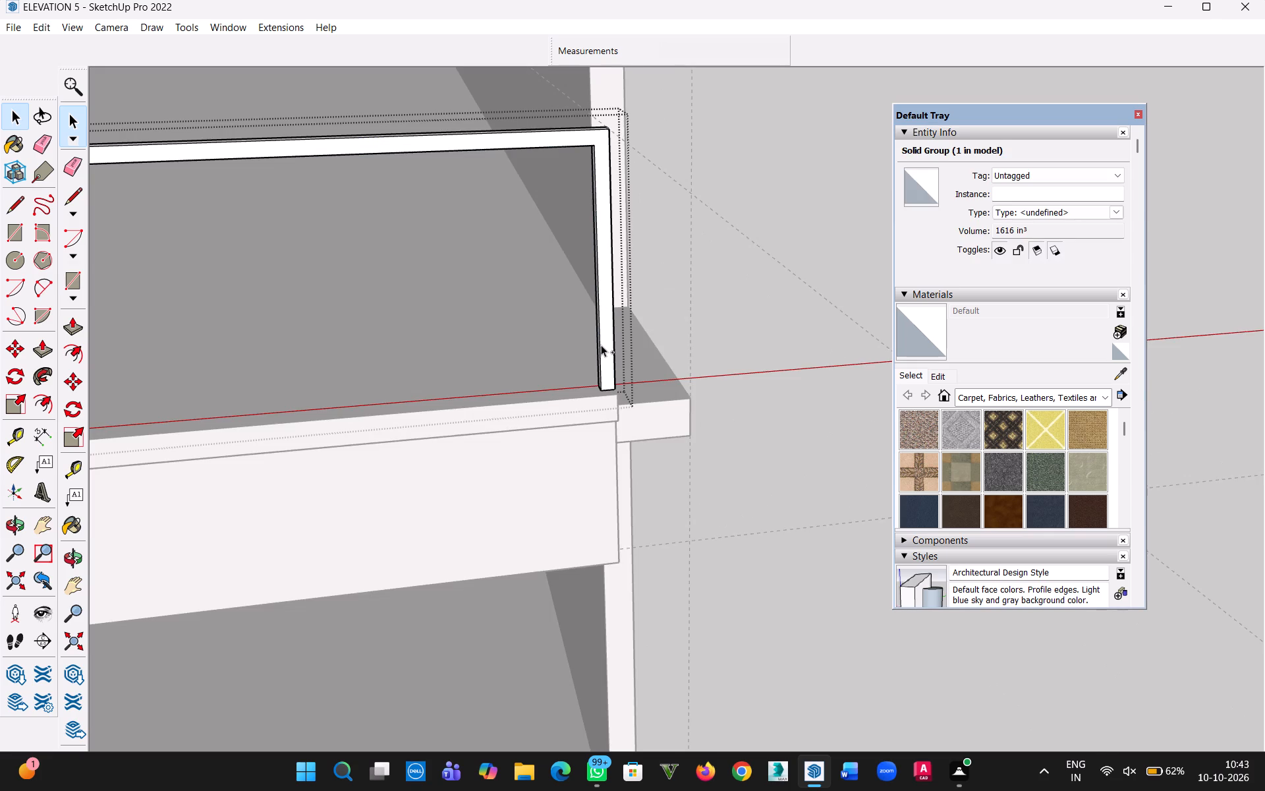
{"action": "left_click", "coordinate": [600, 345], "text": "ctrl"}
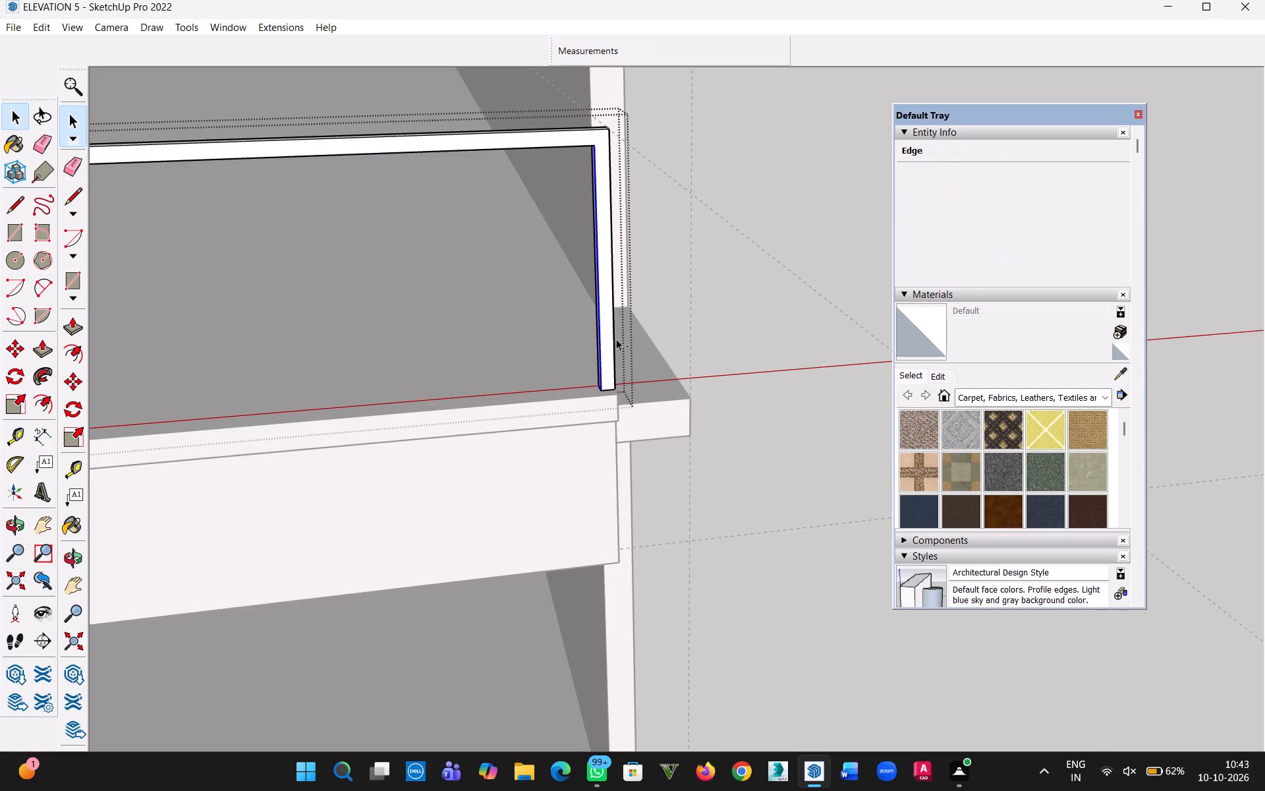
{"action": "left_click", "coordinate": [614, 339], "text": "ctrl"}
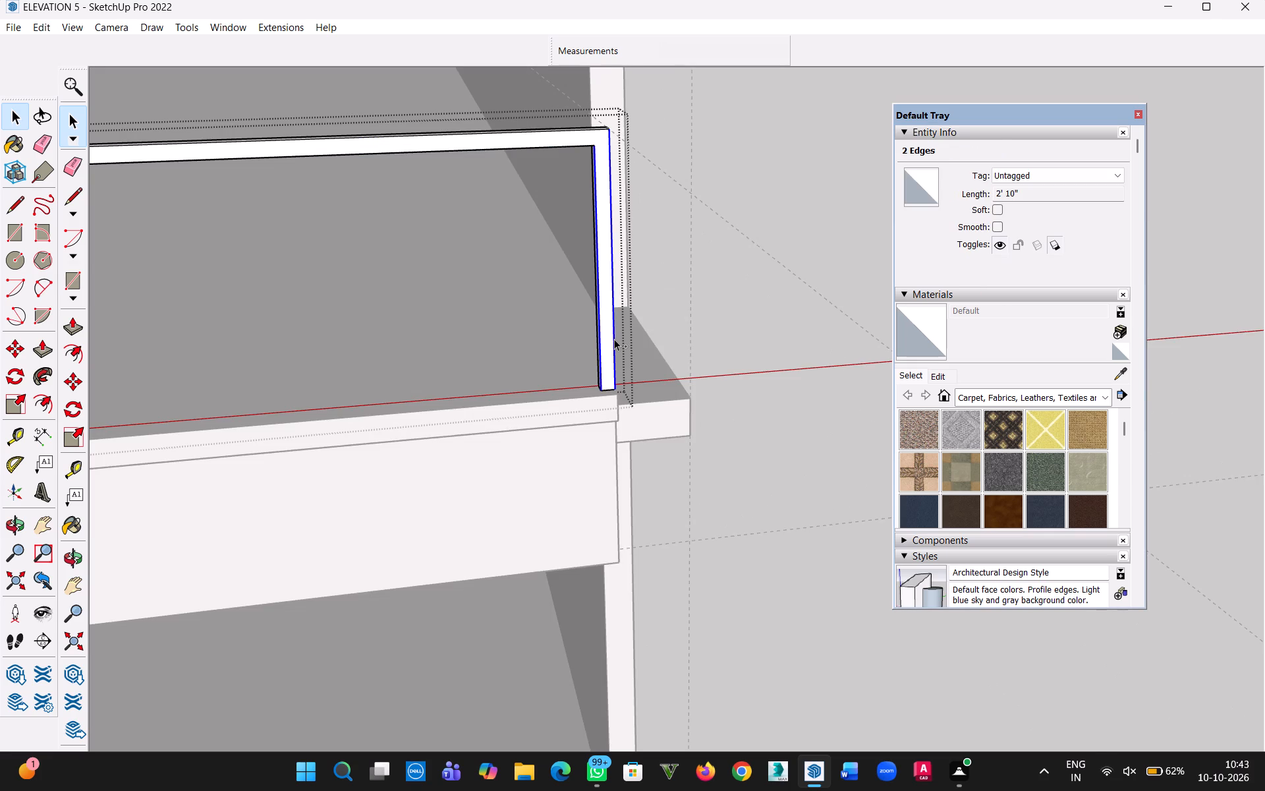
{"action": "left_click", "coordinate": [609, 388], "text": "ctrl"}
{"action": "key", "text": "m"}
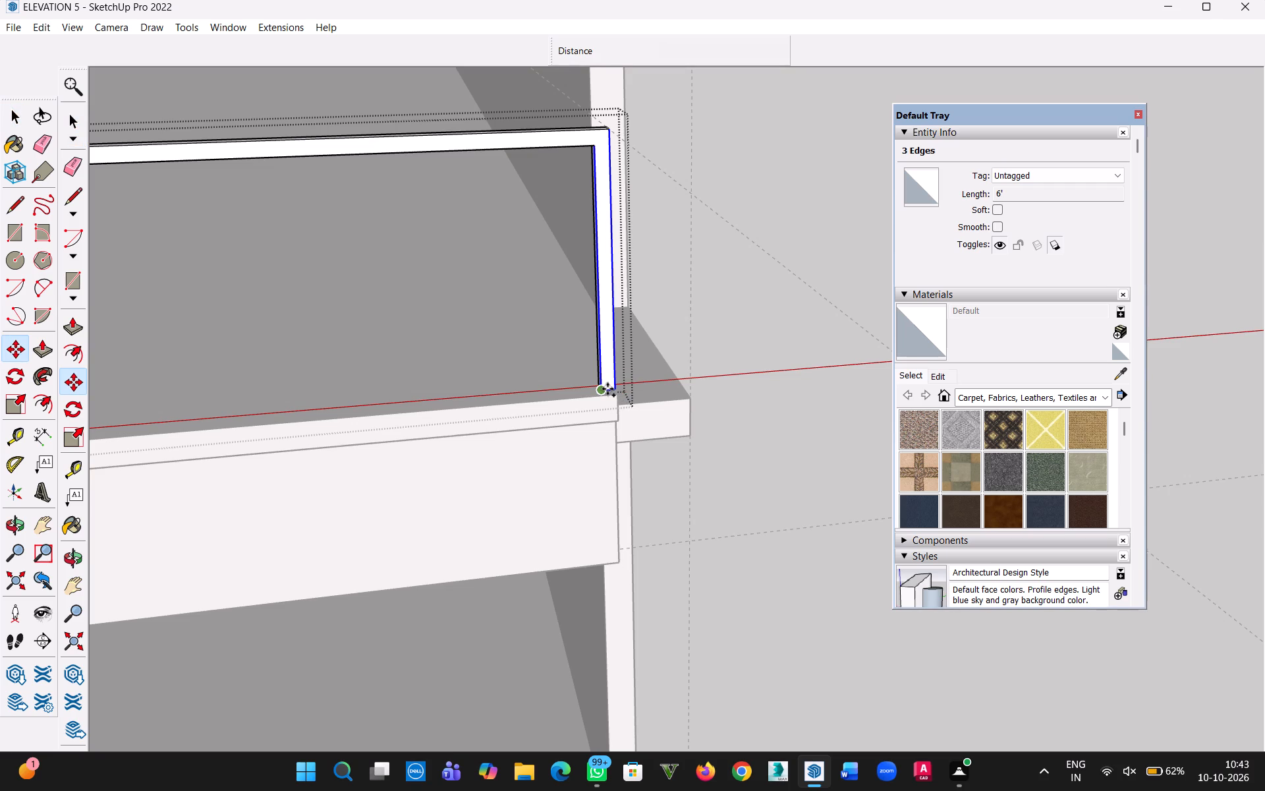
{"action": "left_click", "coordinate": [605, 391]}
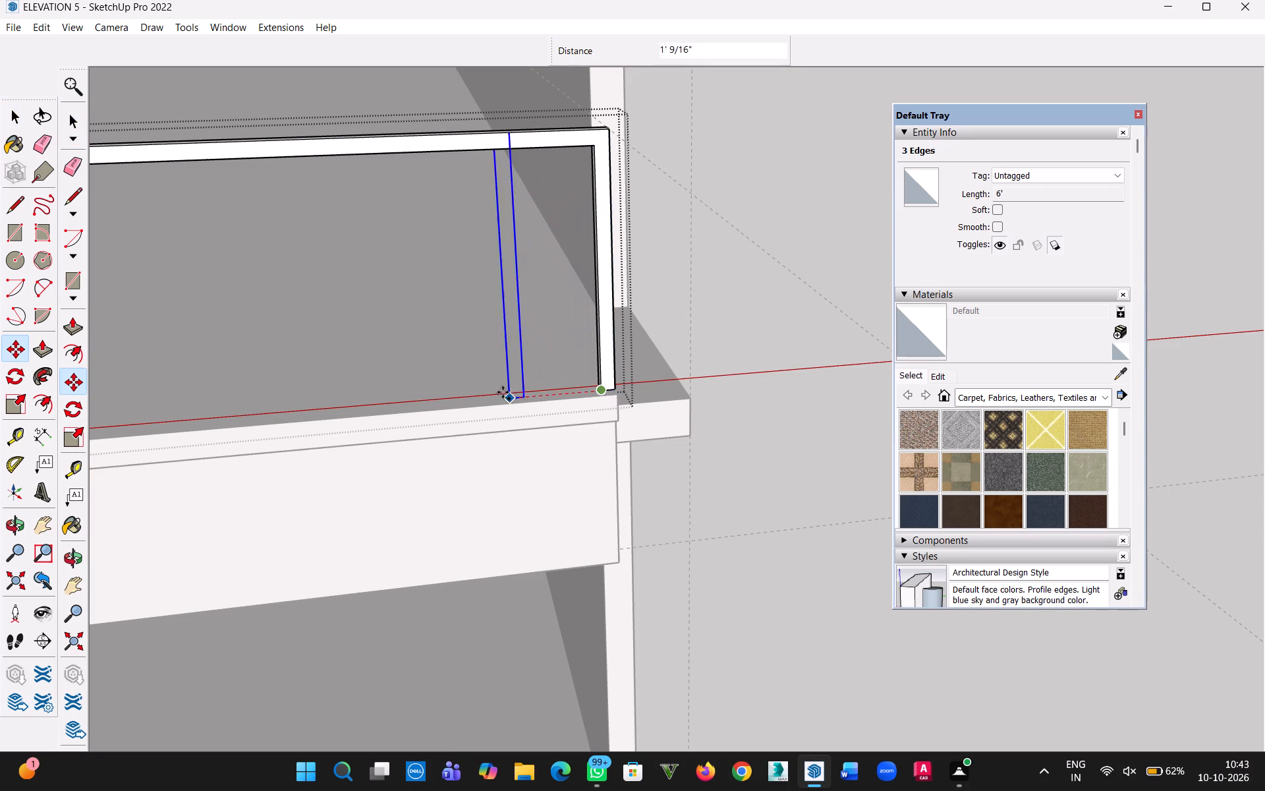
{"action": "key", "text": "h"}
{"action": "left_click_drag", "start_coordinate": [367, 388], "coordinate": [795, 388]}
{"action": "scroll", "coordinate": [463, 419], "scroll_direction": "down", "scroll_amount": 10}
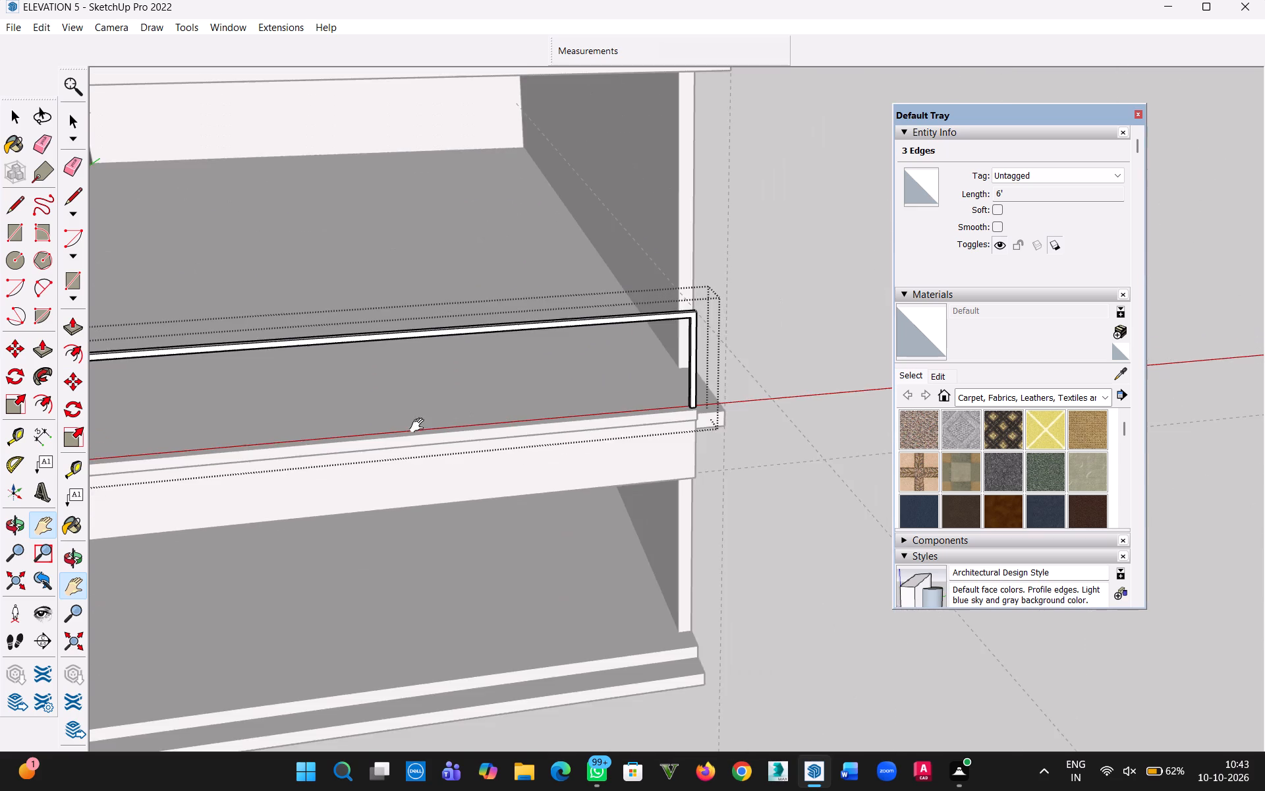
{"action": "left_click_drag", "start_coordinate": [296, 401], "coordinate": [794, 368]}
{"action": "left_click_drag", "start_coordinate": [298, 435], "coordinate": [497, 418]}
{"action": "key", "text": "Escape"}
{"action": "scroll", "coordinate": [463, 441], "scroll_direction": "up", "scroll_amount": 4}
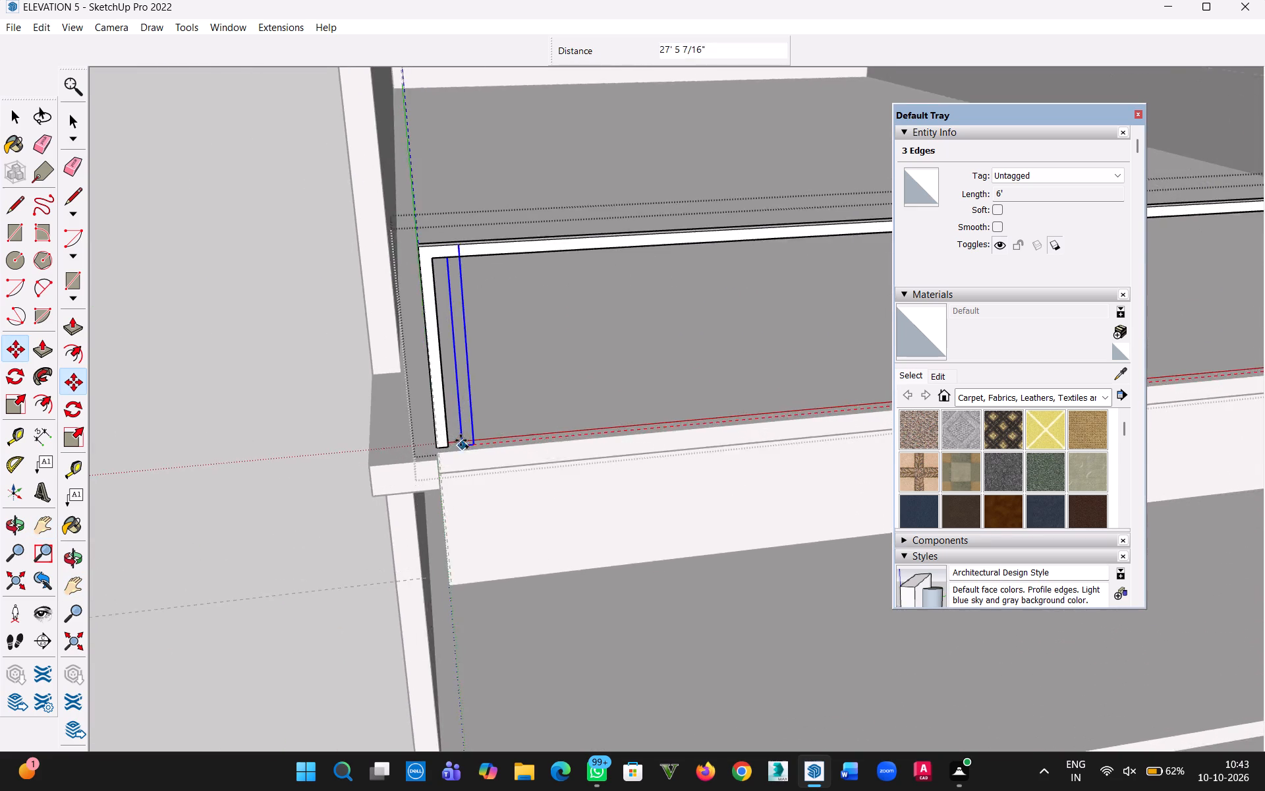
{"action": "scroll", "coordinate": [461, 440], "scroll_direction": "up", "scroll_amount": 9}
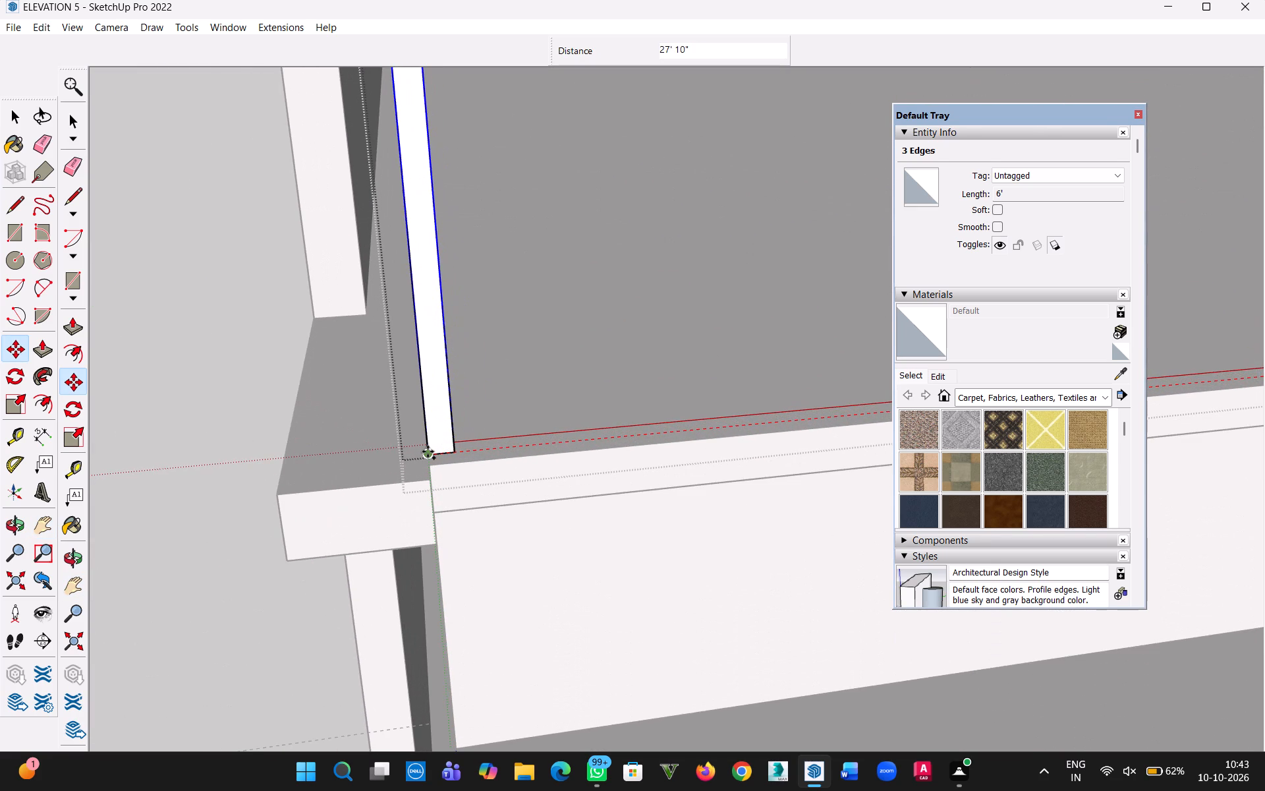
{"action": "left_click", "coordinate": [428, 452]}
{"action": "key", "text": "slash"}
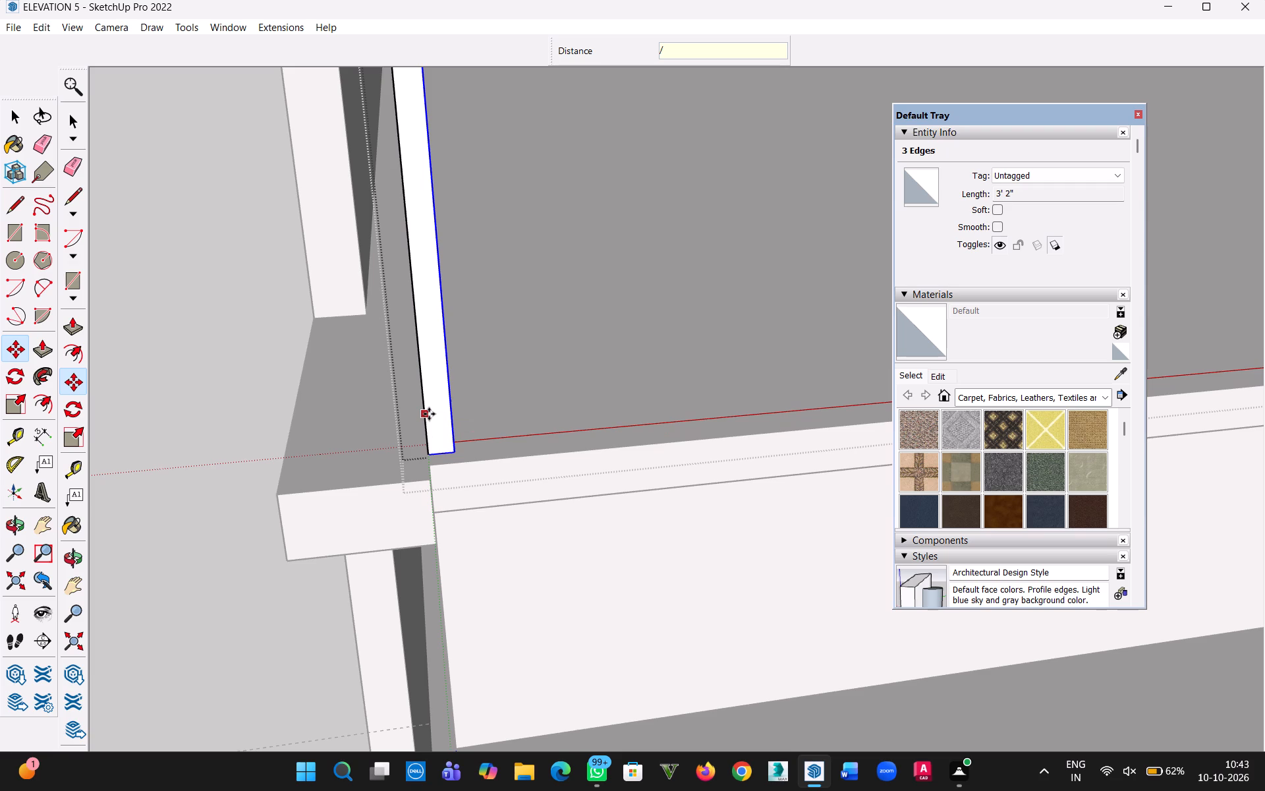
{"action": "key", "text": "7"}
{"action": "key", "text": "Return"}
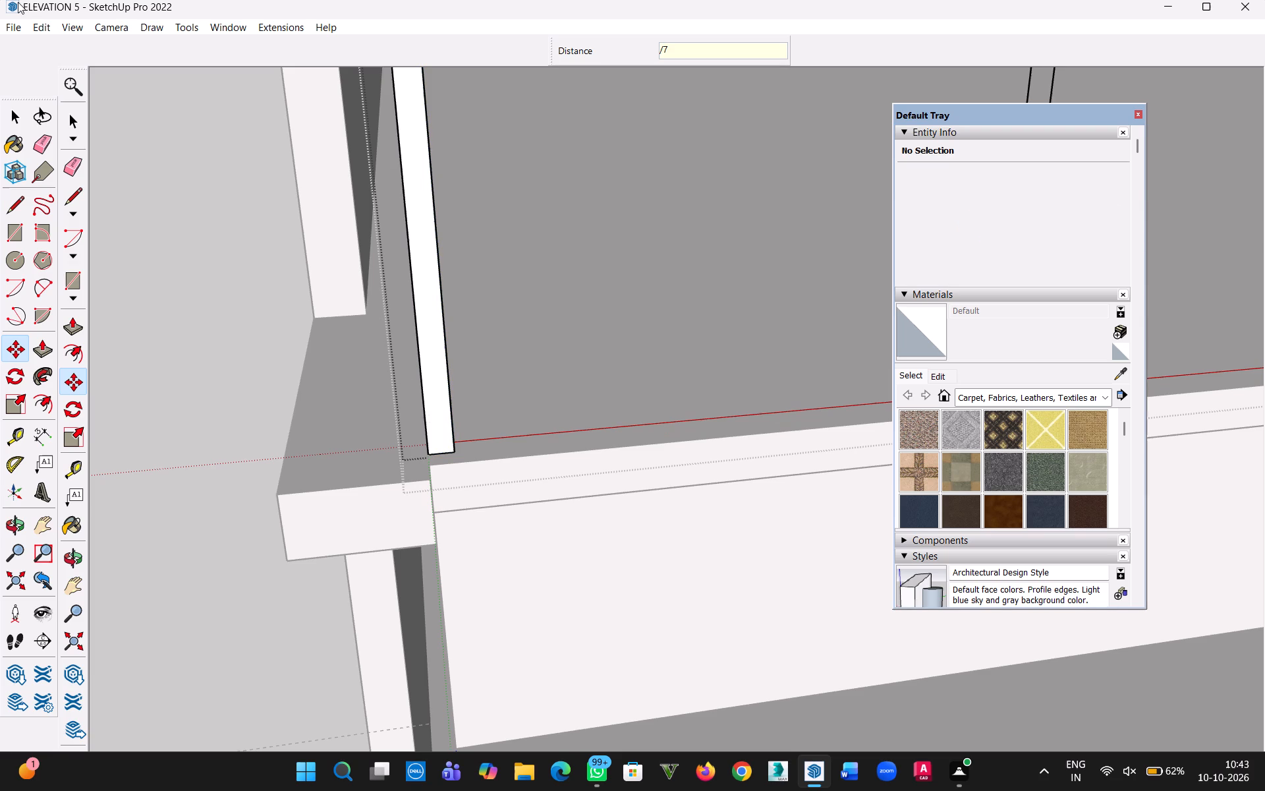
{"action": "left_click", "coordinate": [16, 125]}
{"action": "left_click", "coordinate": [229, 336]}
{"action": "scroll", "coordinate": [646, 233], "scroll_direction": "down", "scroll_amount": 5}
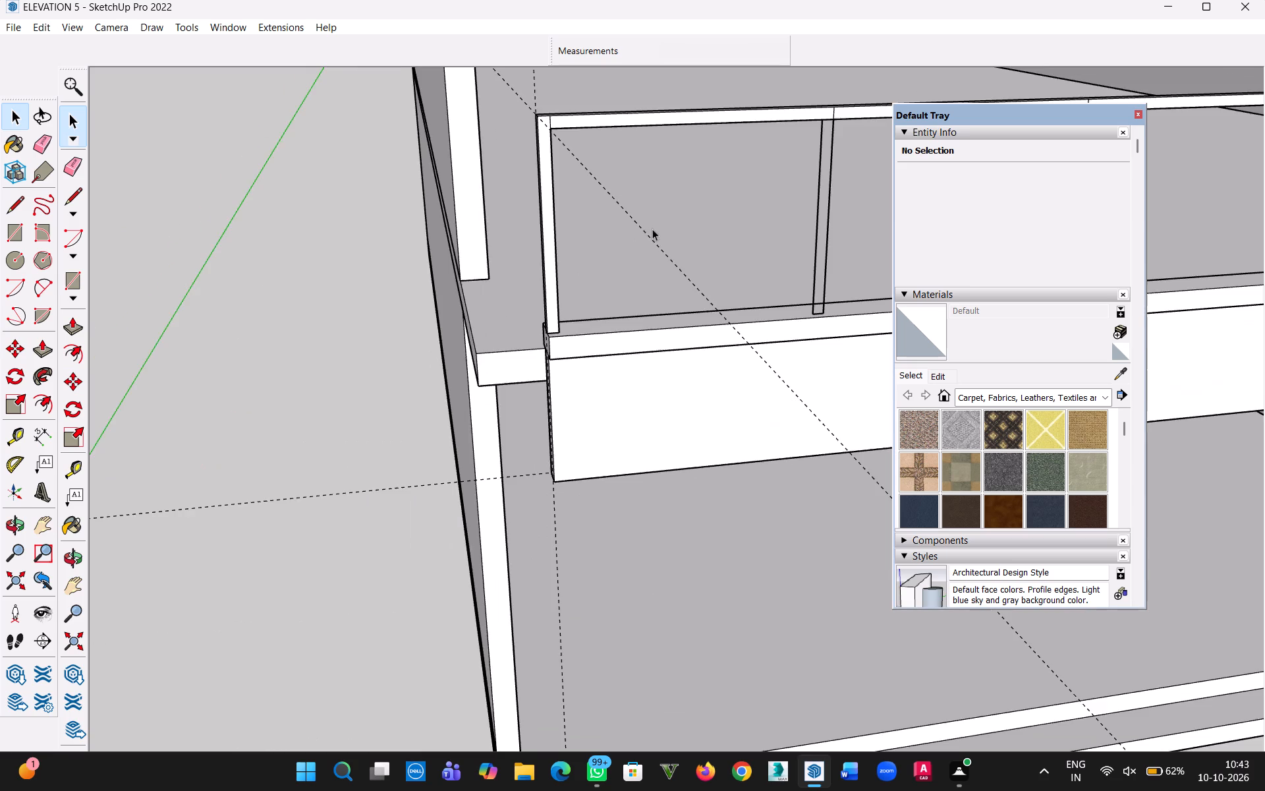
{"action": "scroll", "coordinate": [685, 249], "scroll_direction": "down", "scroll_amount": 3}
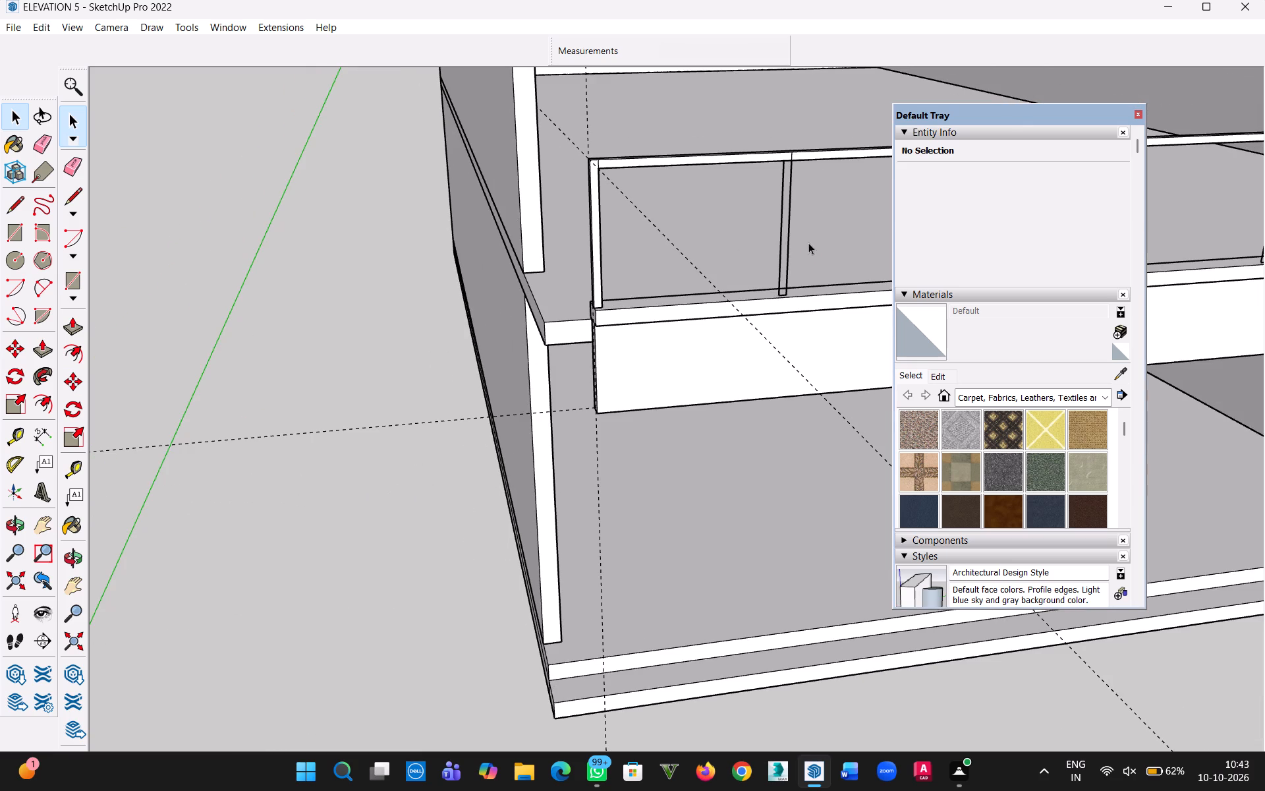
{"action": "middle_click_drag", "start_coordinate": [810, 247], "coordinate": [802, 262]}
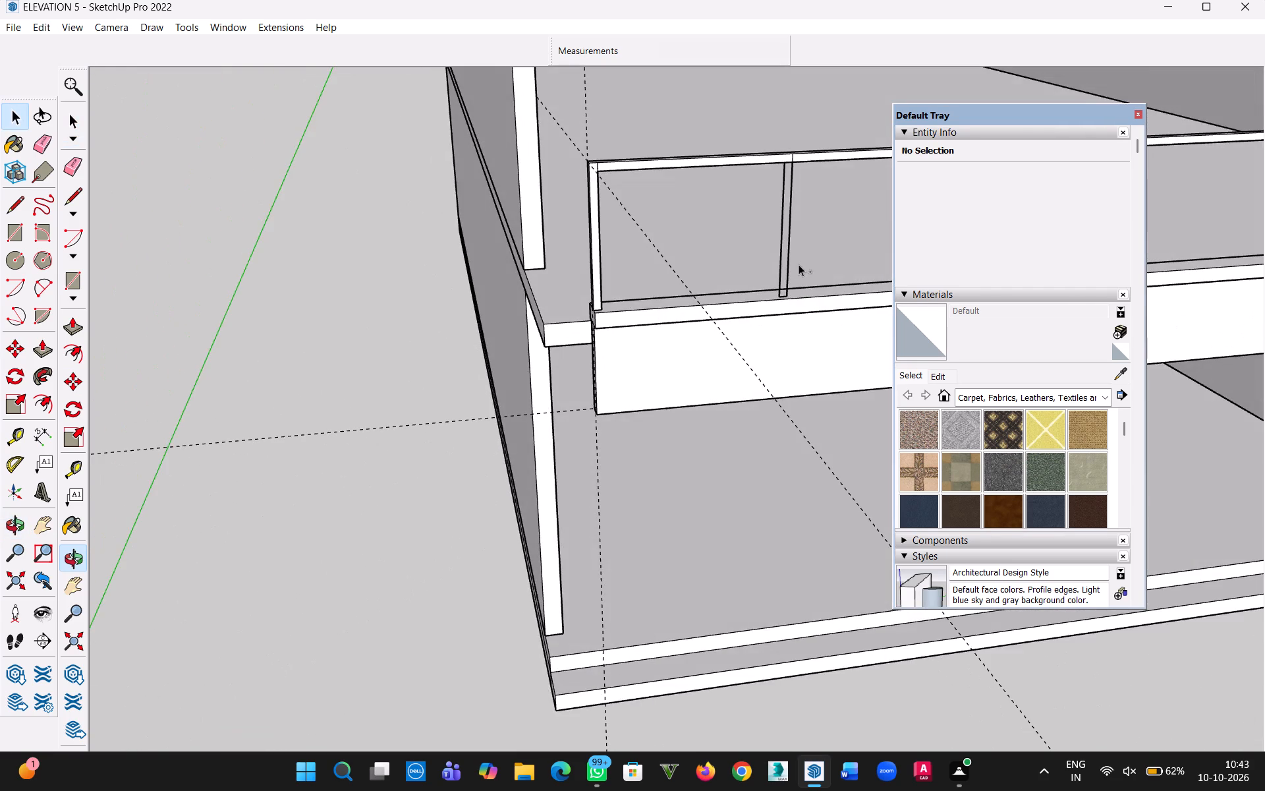
Undo the leg copies, the frame's 2" push/pull, and the deletions of its bottom edge and inner face.
{"action": "key", "text": "ctrl+z"}
{"action": "key", "text": "ctrl+z"}
{"action": "key", "text": "ctrl+z"}
{"action": "key", "text": "ctrl+z"}
{"action": "key", "text": "ctrl+z"}
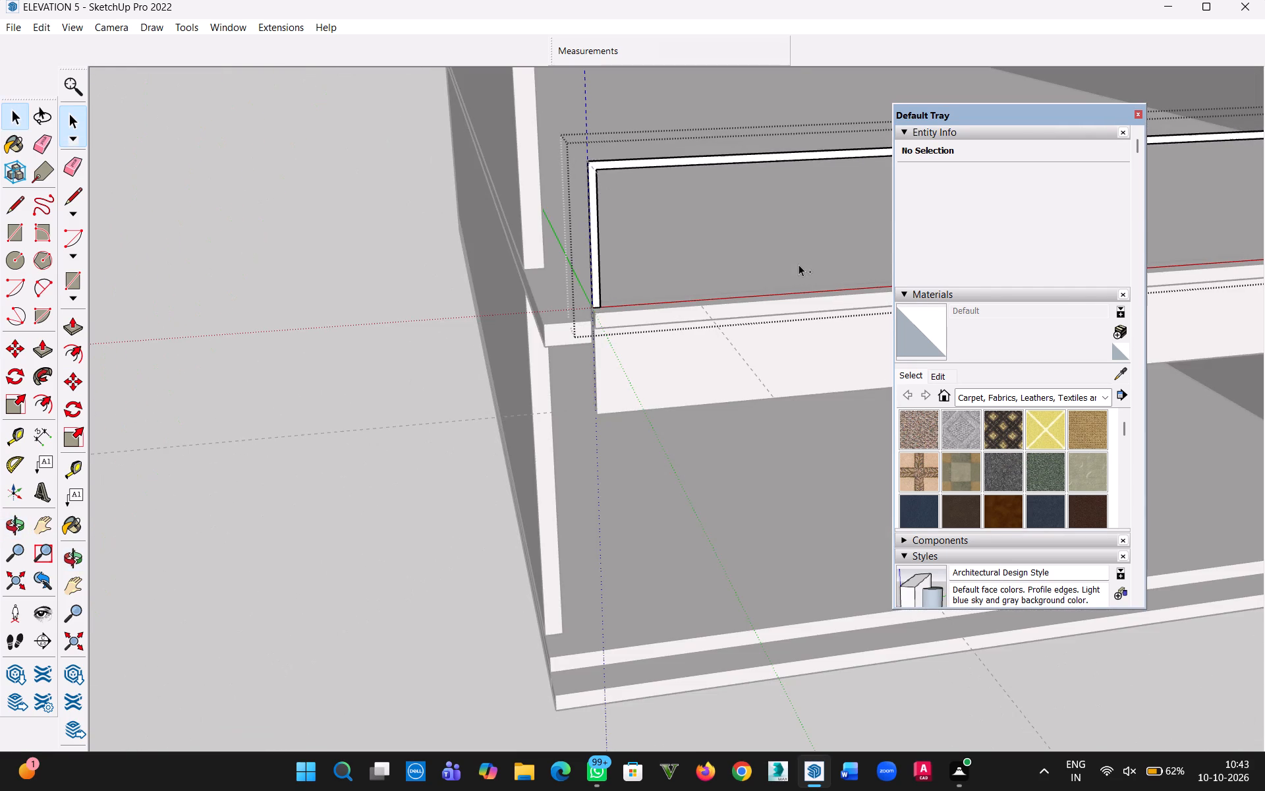
{"action": "key", "text": "ctrl+z"}
{"action": "key", "text": "ctrl+z"}
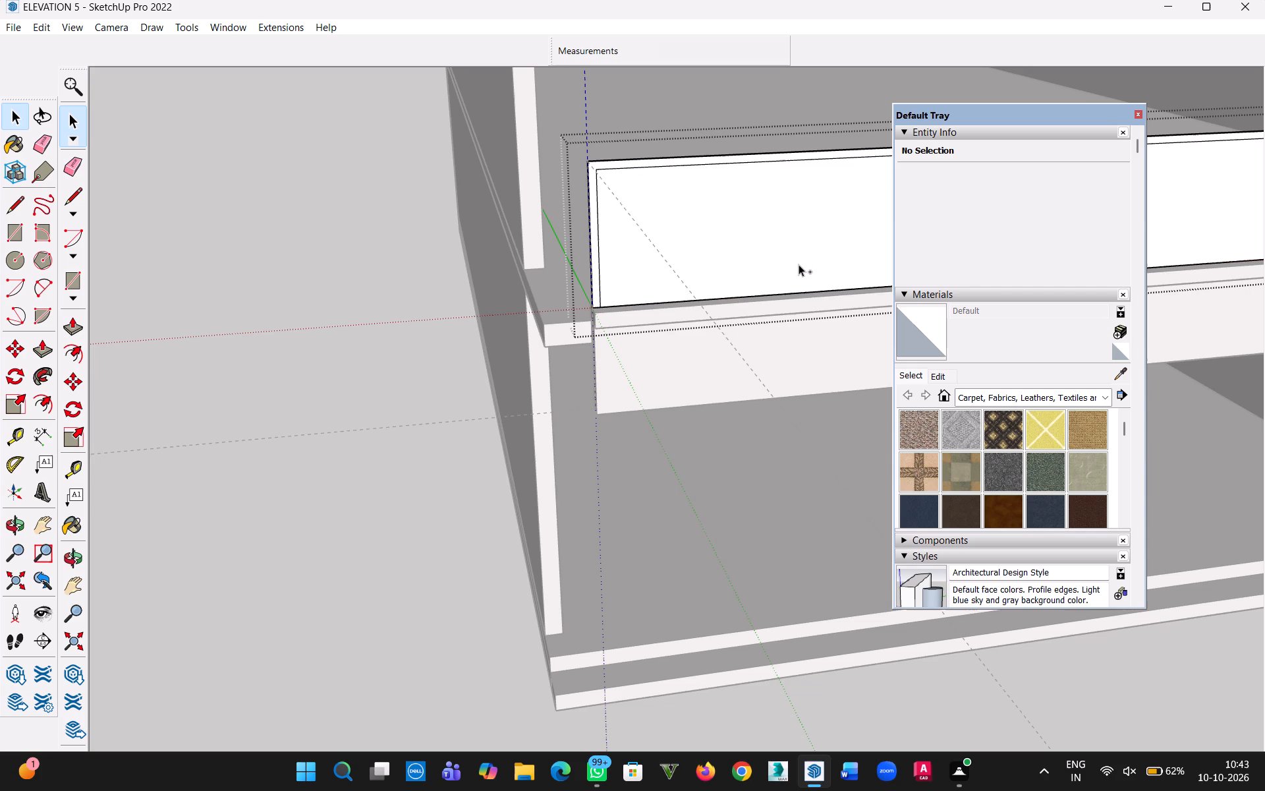
{"action": "key", "text": "ctrl+y"}
{"action": "scroll", "coordinate": [782, 258], "scroll_direction": "down", "scroll_amount": 4}
{"action": "key", "text": "h"}
{"action": "left_click_drag", "start_coordinate": [765, 260], "coordinate": [319, 351]}
{"action": "key", "text": "ctrl+y"}
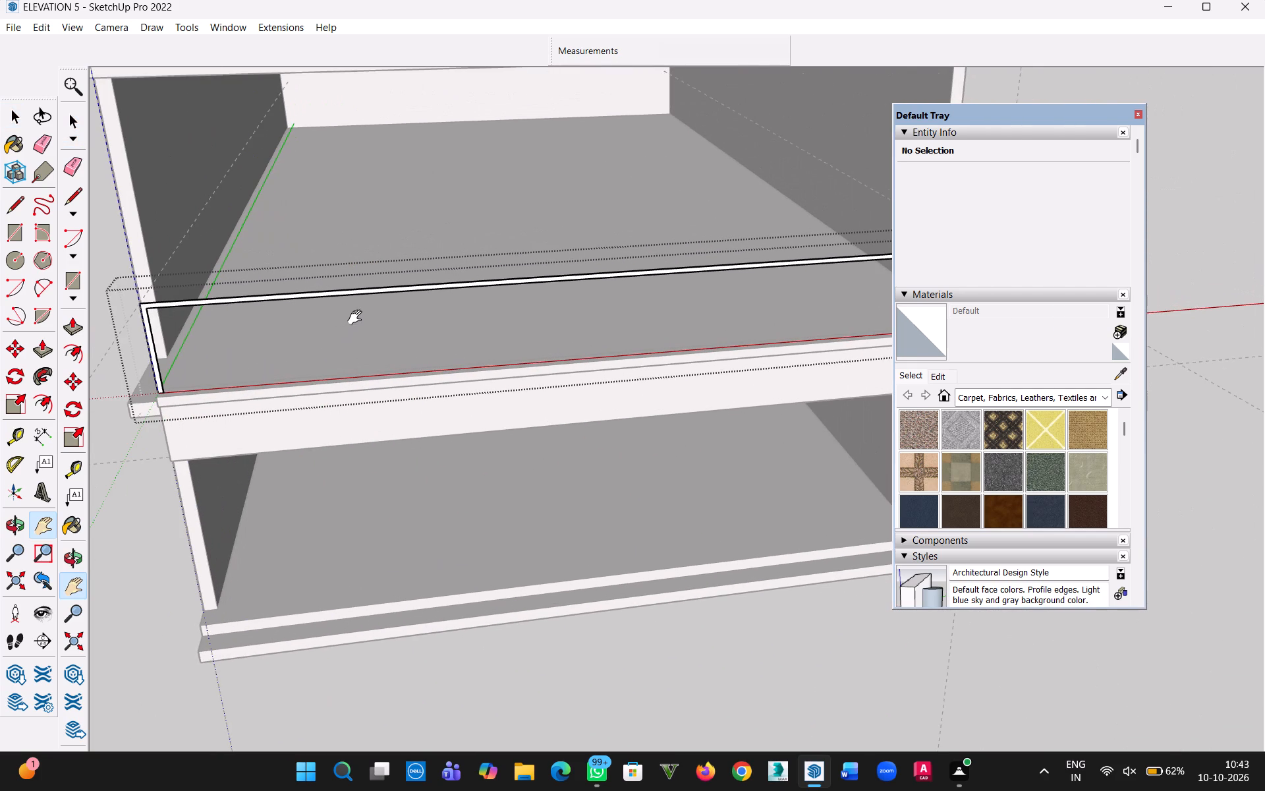
{"action": "key", "text": "ctrl+y"}
{"action": "key", "text": "ctrl+z"}
{"action": "key", "text": "ctrl+z"}
{"action": "key", "text": "ctrl+z"}
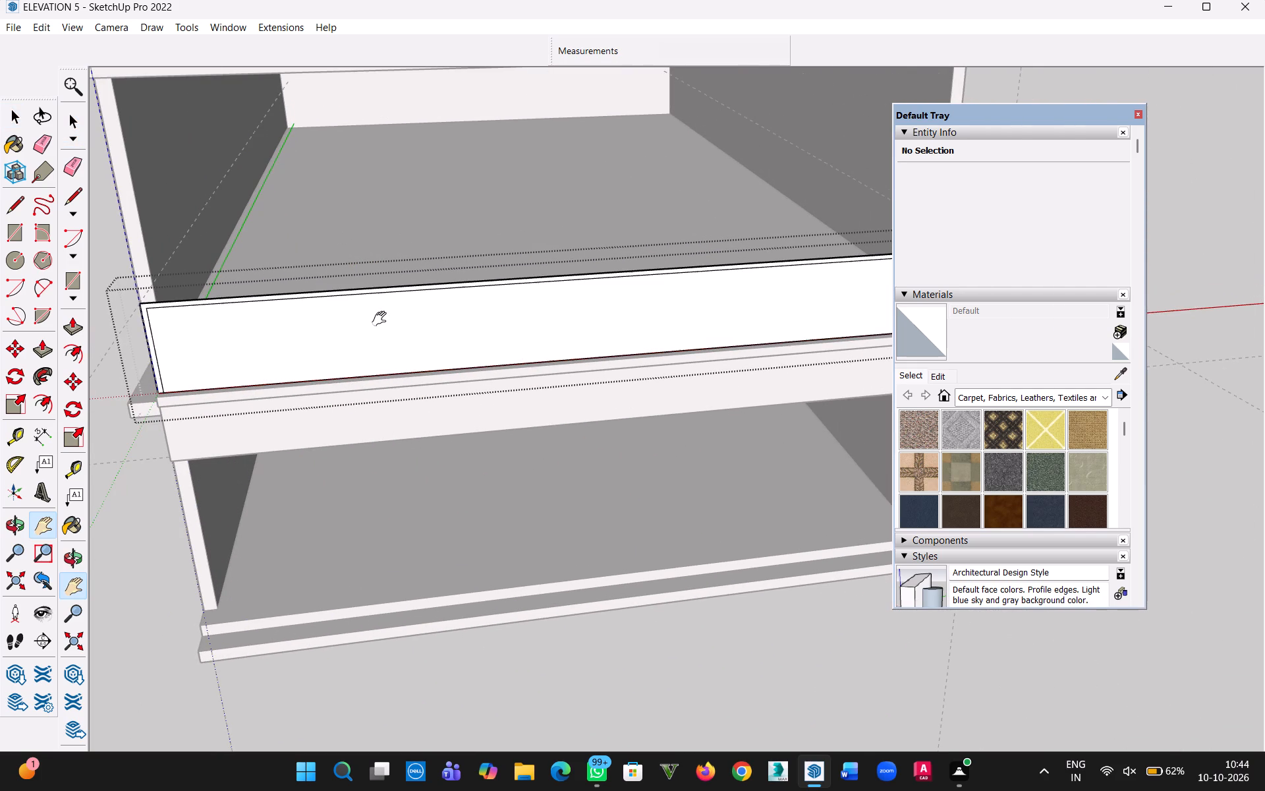
Inside the panel group, copy the left inner vertical edge 27' 8" to the right inner edge with 7 equal divisions.
{"action": "left_click", "coordinate": [17, 127]}
{"action": "left_click", "coordinate": [219, 266]}
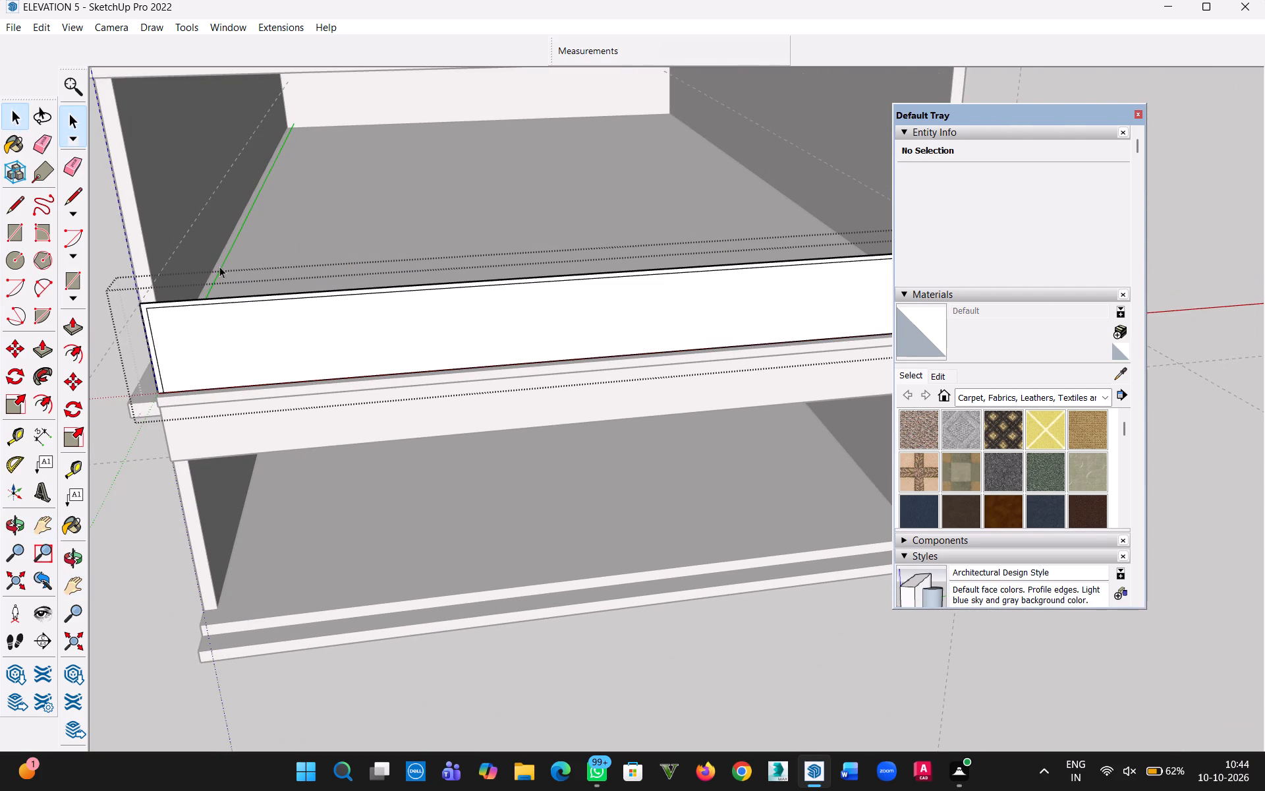
{"action": "left_click", "coordinate": [235, 353]}
{"action": "scroll", "coordinate": [125, 342], "scroll_direction": "up", "scroll_amount": 3}
{"action": "left_click", "coordinate": [109, 383]}
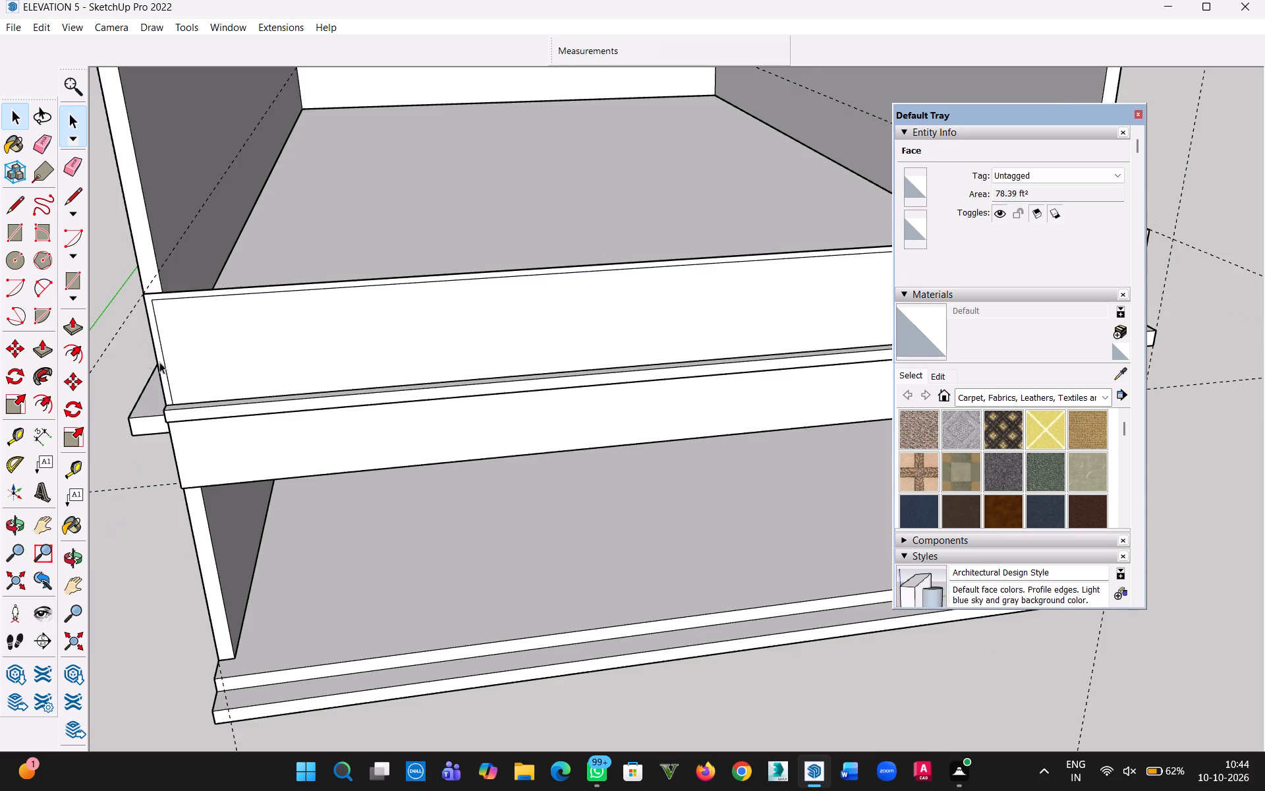
{"action": "scroll", "coordinate": [165, 357], "scroll_direction": "up", "scroll_amount": 3}
{"action": "left_click", "coordinate": [161, 350]}
{"action": "double_click", "coordinate": [161, 350]}
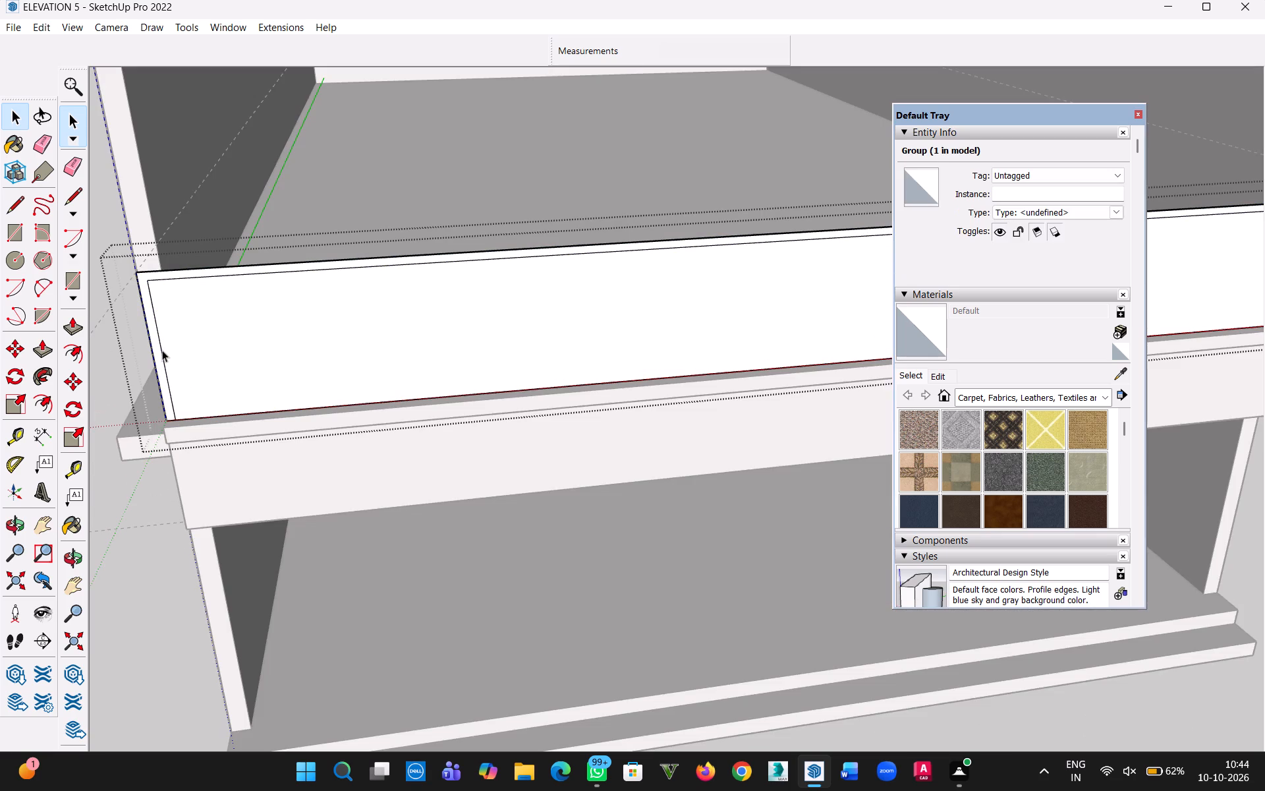
{"action": "left_click", "coordinate": [161, 349]}
{"action": "scroll", "coordinate": [190, 357], "scroll_direction": "down", "scroll_amount": 2}
{"action": "key", "text": "m"}
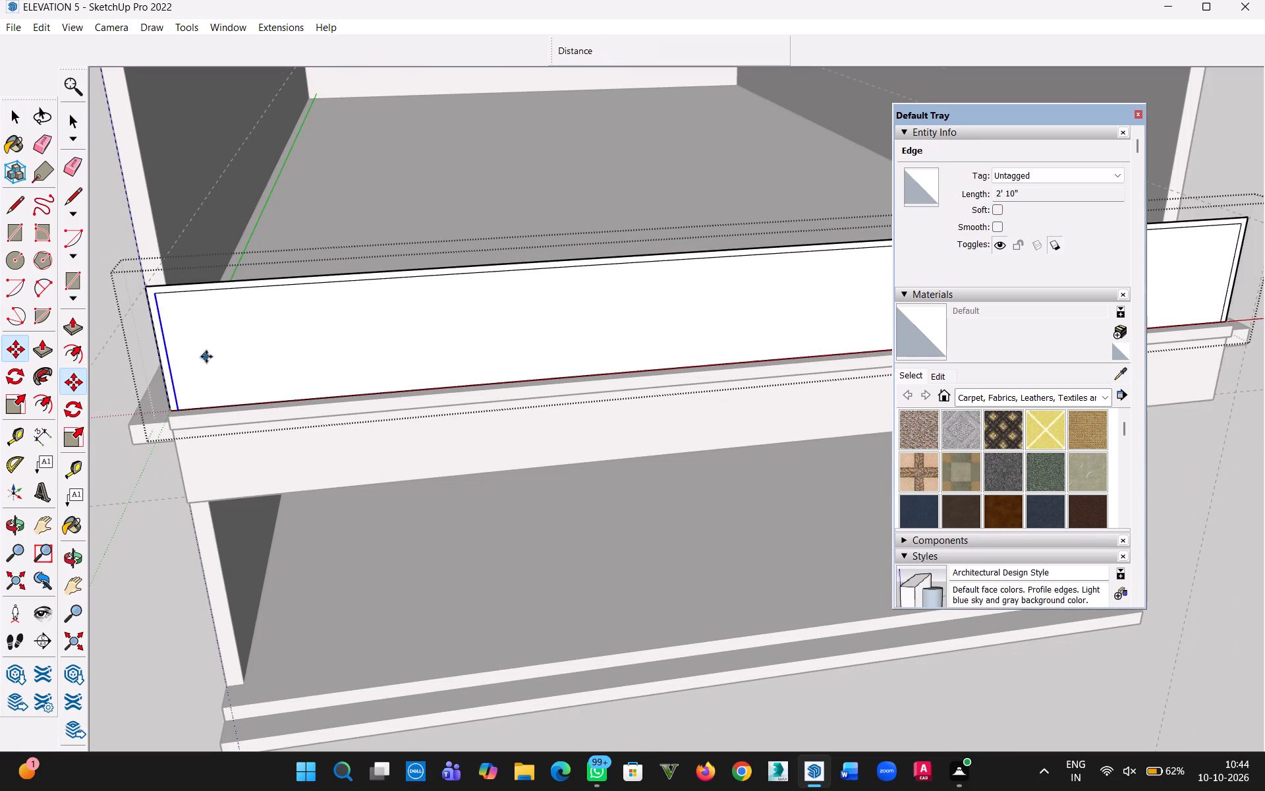
{"action": "left_click", "coordinate": [167, 357]}
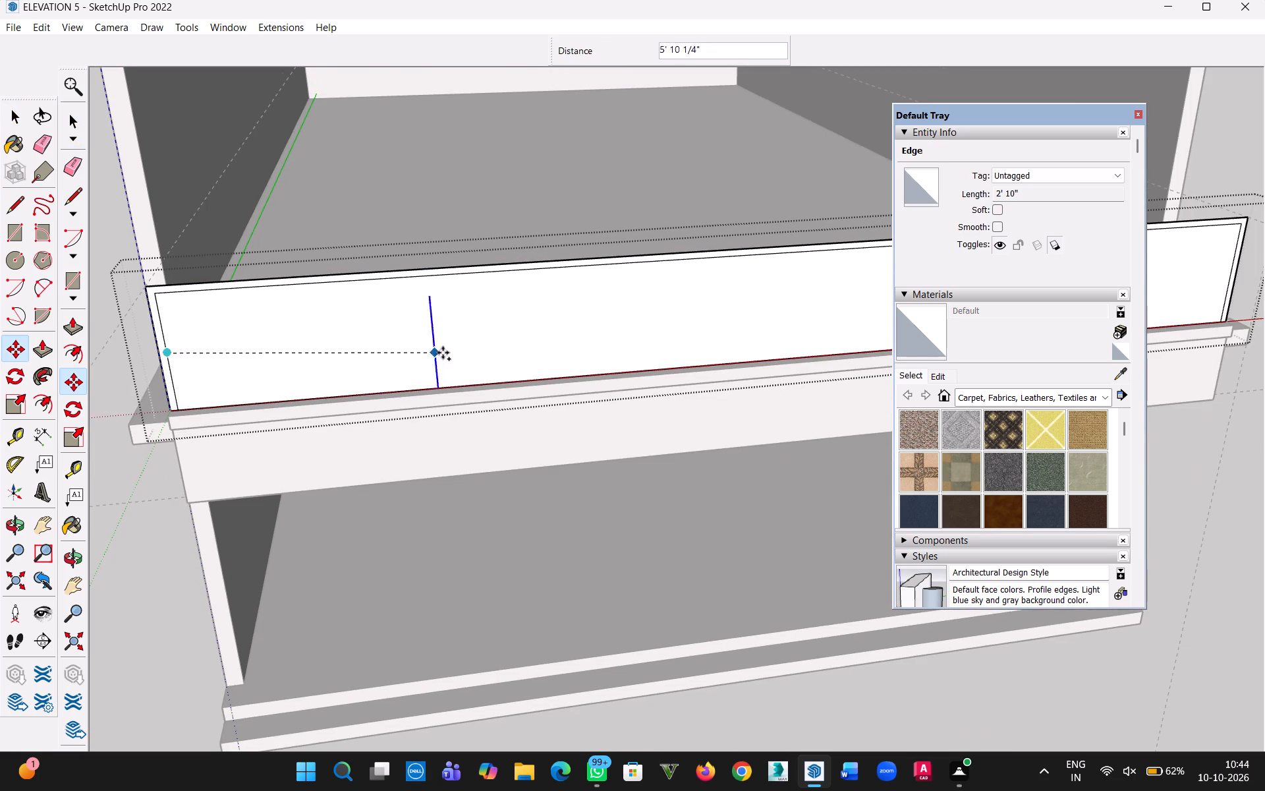
{"action": "key", "text": "h"}
{"action": "left_click_drag", "start_coordinate": [525, 346], "coordinate": [50, 421]}
{"action": "left_click_drag", "start_coordinate": [606, 367], "coordinate": [356, 425]}
{"action": "key", "text": "Escape"}
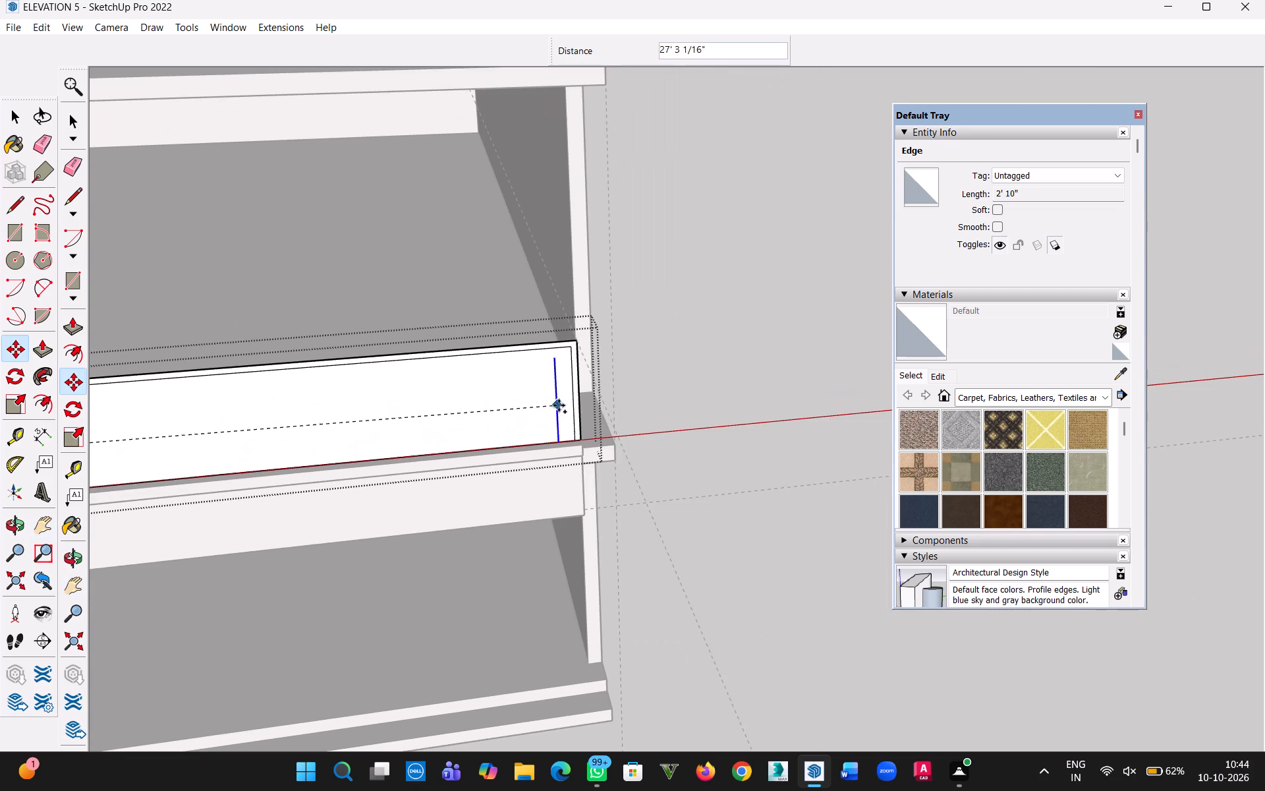
{"action": "scroll", "coordinate": [559, 405], "scroll_direction": "up", "scroll_amount": 13}
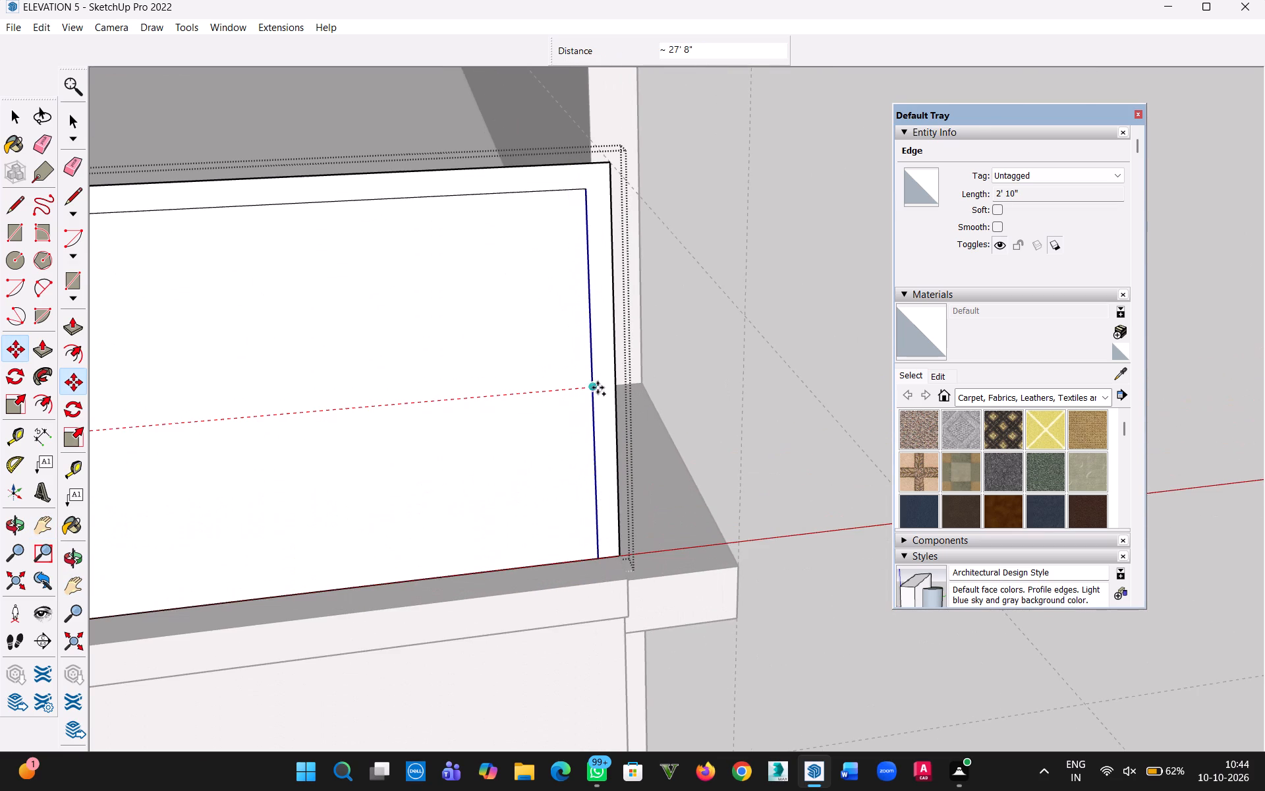
{"action": "left_click", "coordinate": [590, 385]}
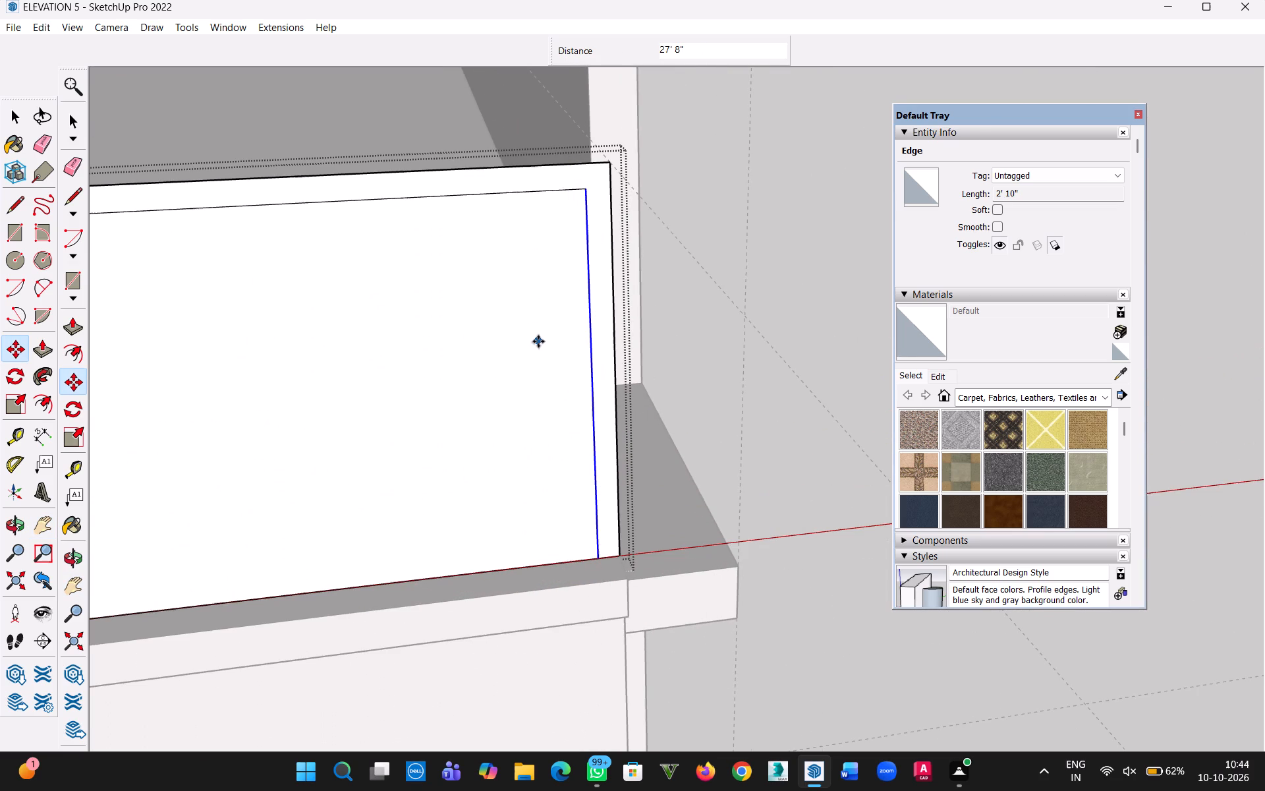
{"action": "type", "text": "/7"}
{"action": "key", "text": "Return"}
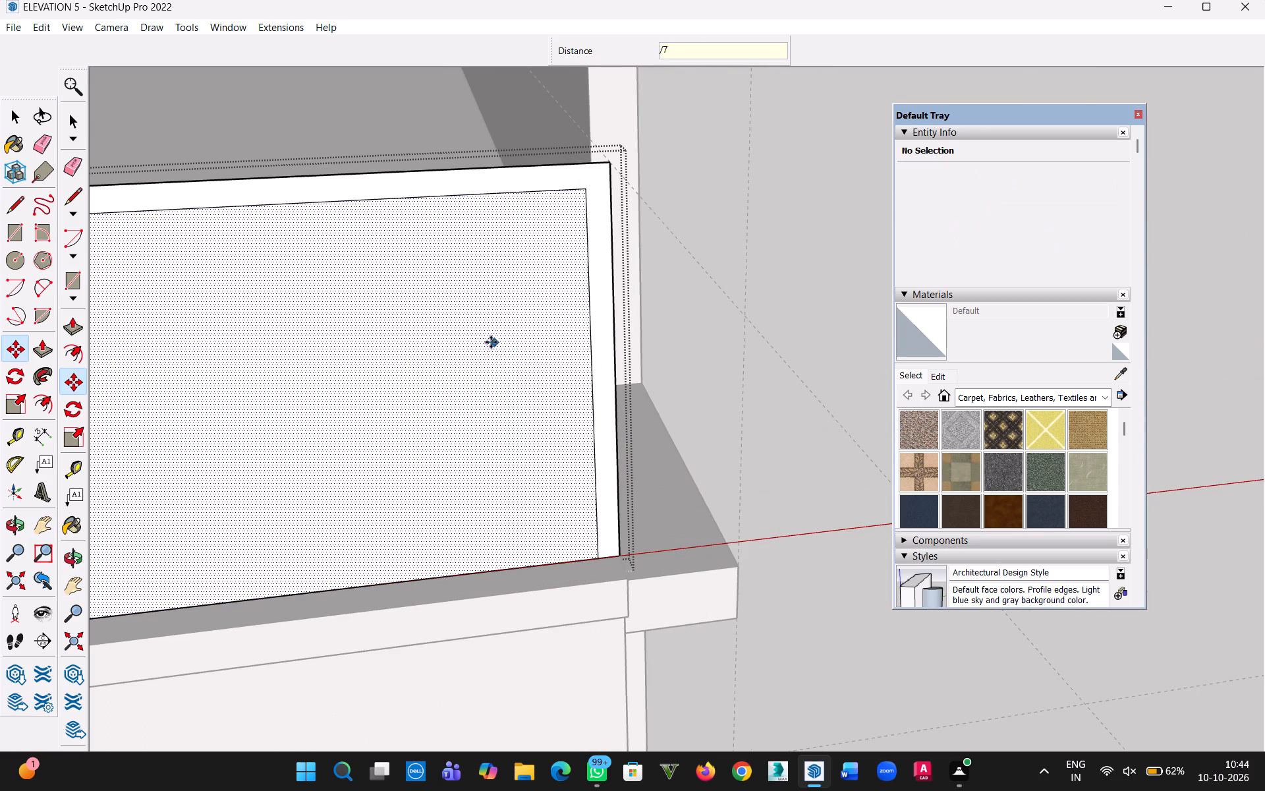
Examine the dividing lines along the railing panel's full length, and close the group.
{"action": "left_click", "coordinate": [7, 119]}
{"action": "scroll", "coordinate": [222, 274], "scroll_direction": "down", "scroll_amount": 12}
{"action": "key", "text": "h"}
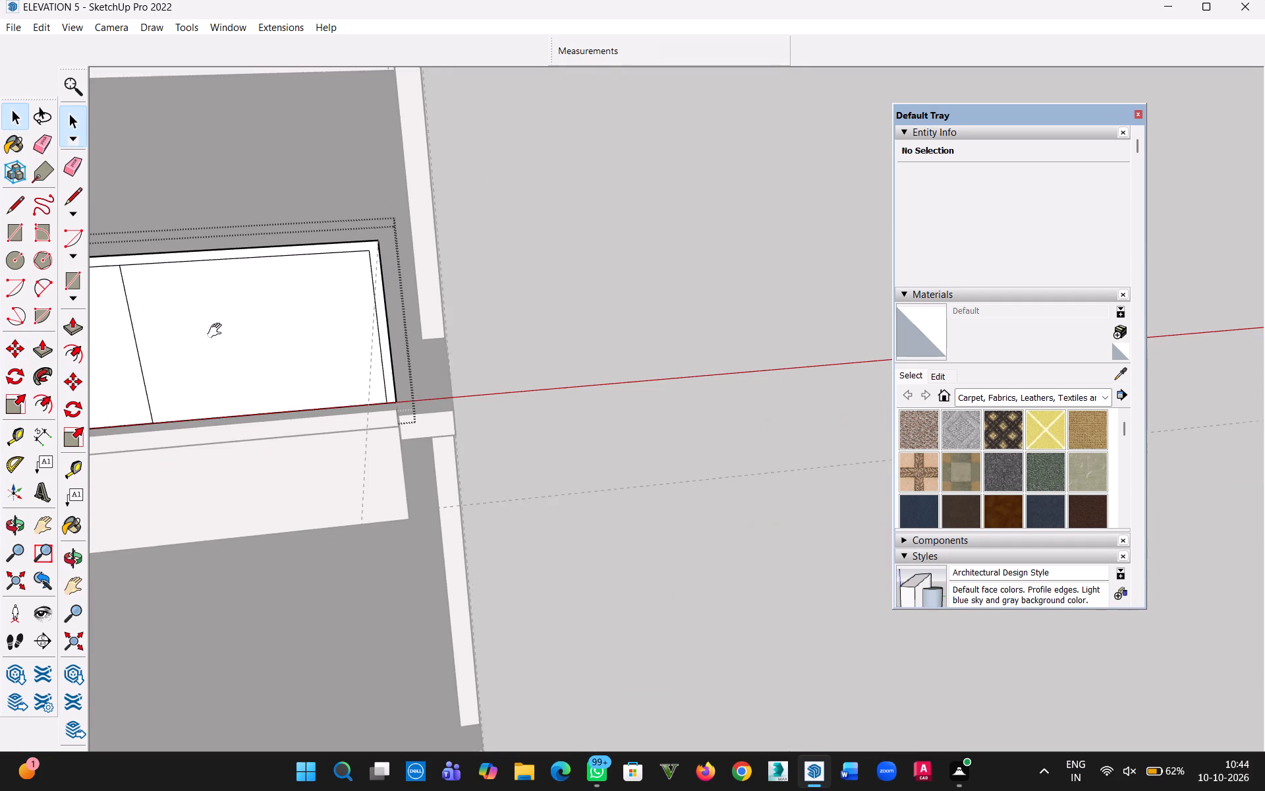
{"action": "left_click_drag", "start_coordinate": [217, 331], "coordinate": [786, 262]}
{"action": "scroll", "coordinate": [437, 361], "scroll_direction": "down", "scroll_amount": 5}
{"action": "scroll", "coordinate": [333, 391], "scroll_direction": "down", "scroll_amount": 4}
{"action": "key", "text": "h"}
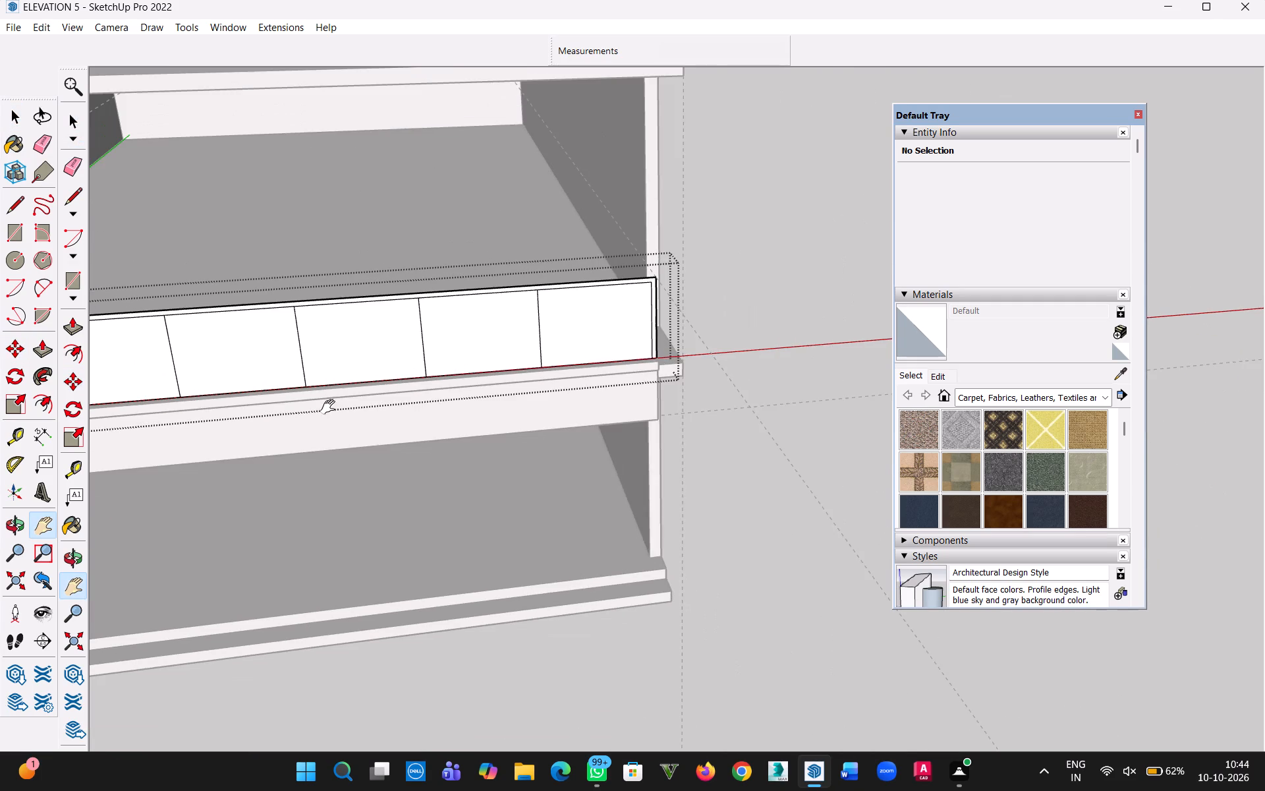
{"action": "left_click_drag", "start_coordinate": [331, 408], "coordinate": [528, 364]}
{"action": "left_click", "coordinate": [18, 127]}
{"action": "left_click", "coordinate": [258, 511]}
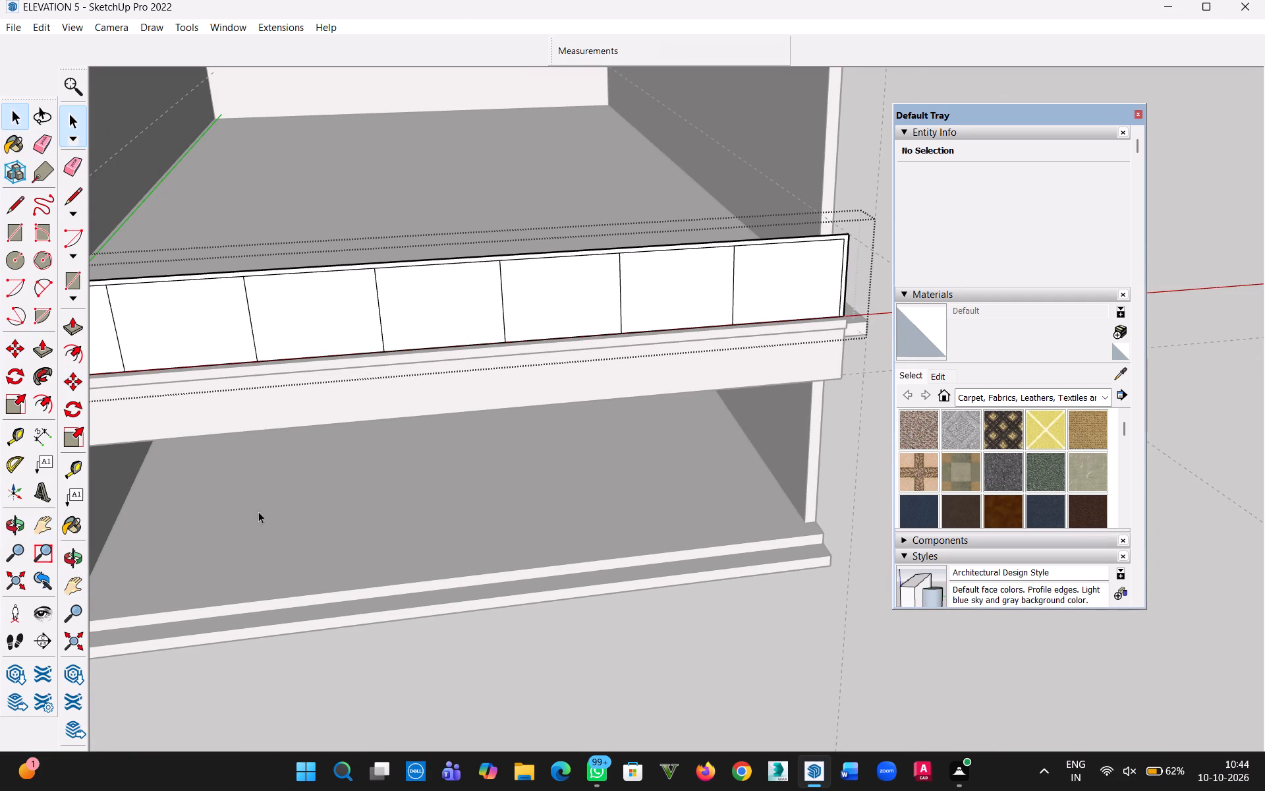
{"action": "key", "text": "h"}
{"action": "left_click_drag", "start_coordinate": [238, 455], "coordinate": [501, 508]}
{"action": "left_click", "coordinate": [429, 428]}
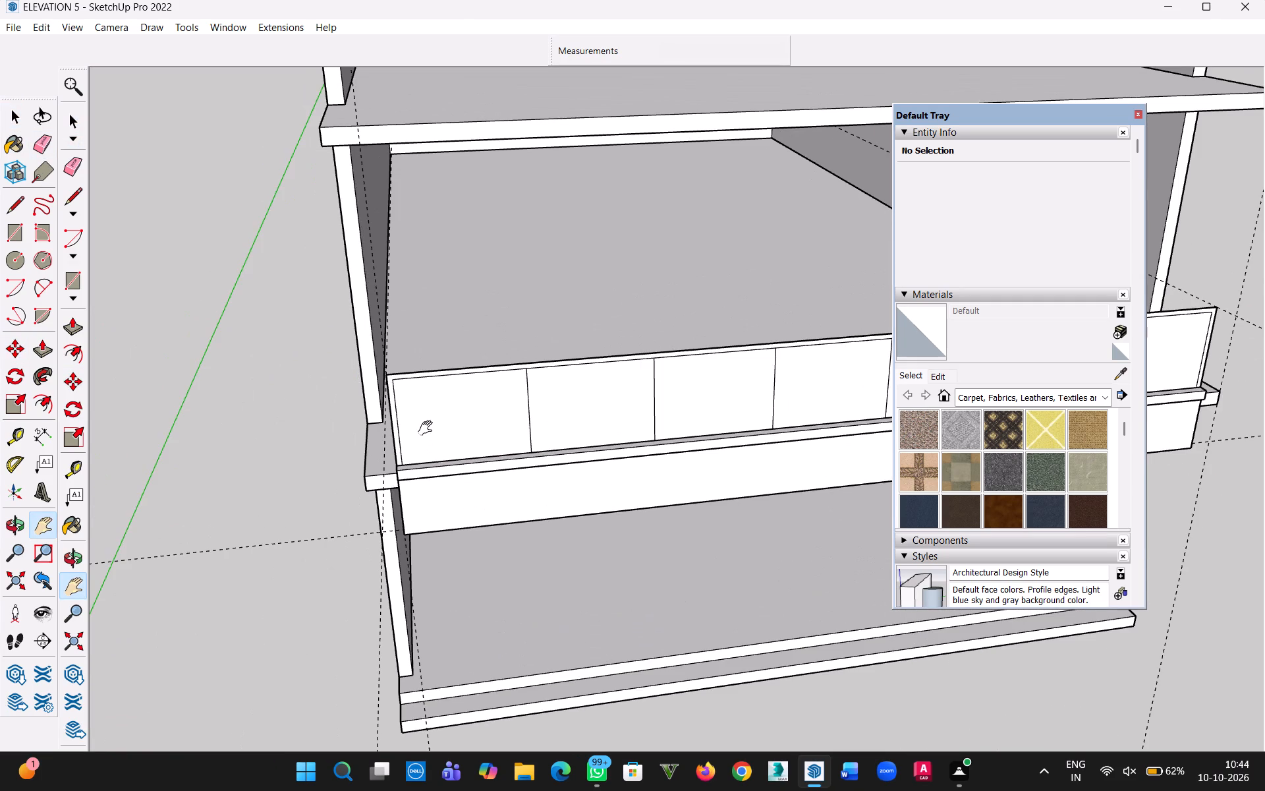
{"action": "key", "text": "Escape"}
Move the railing panel group about 39' 7" along the red axis to clear space beside the building.
{"action": "left_click", "coordinate": [16, 121]}
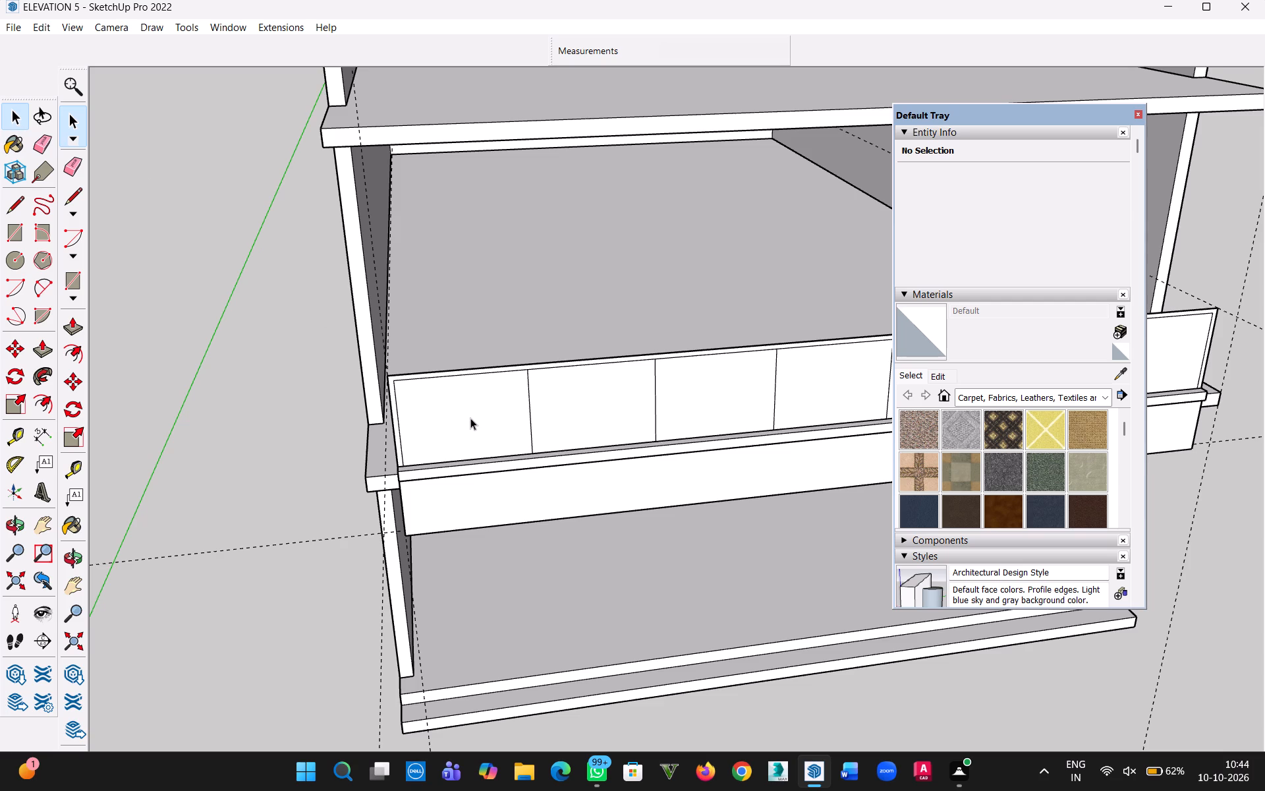
{"action": "triple_click", "coordinate": [470, 418]}
{"action": "left_click", "coordinate": [239, 420]}
{"action": "left_click", "coordinate": [505, 430]}
{"action": "key", "text": "m"}
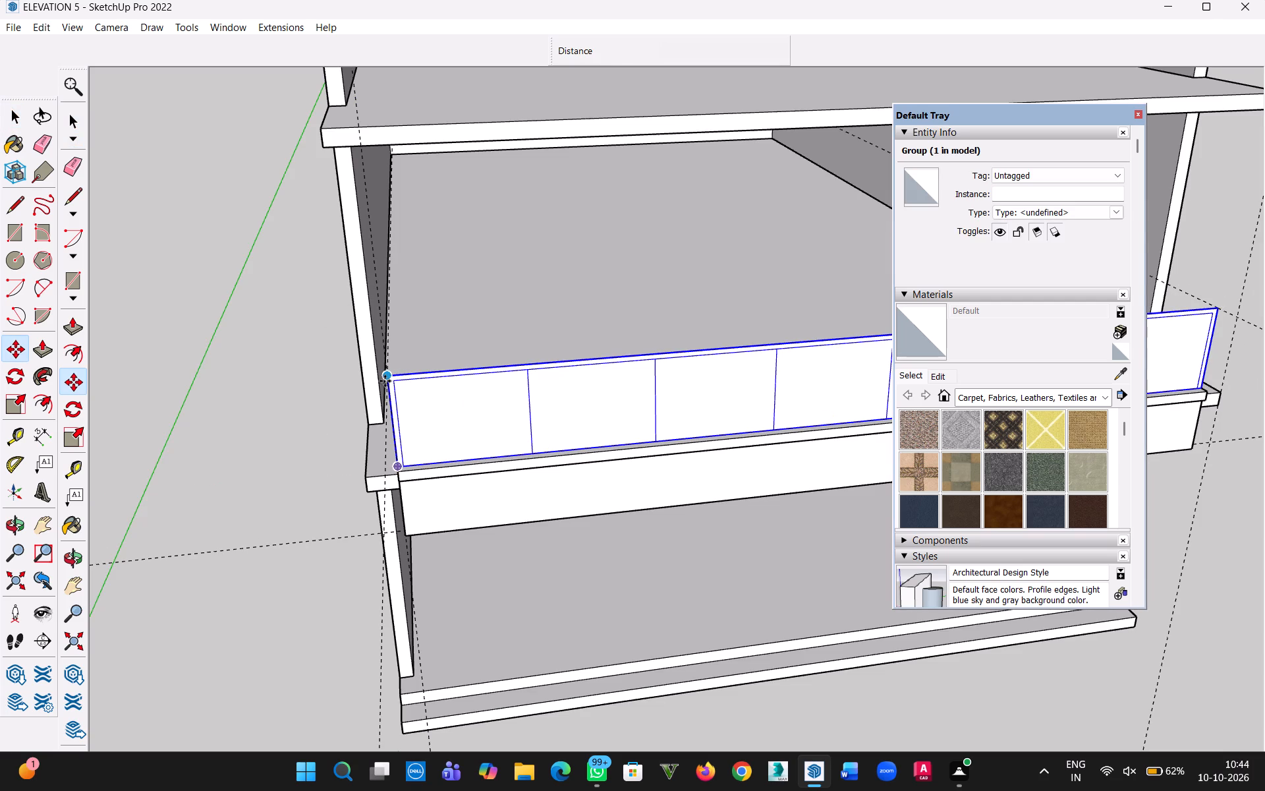
{"action": "left_click", "coordinate": [385, 381]}
{"action": "key", "text": "h"}
{"action": "left_click_drag", "start_coordinate": [795, 338], "coordinate": [154, 492]}
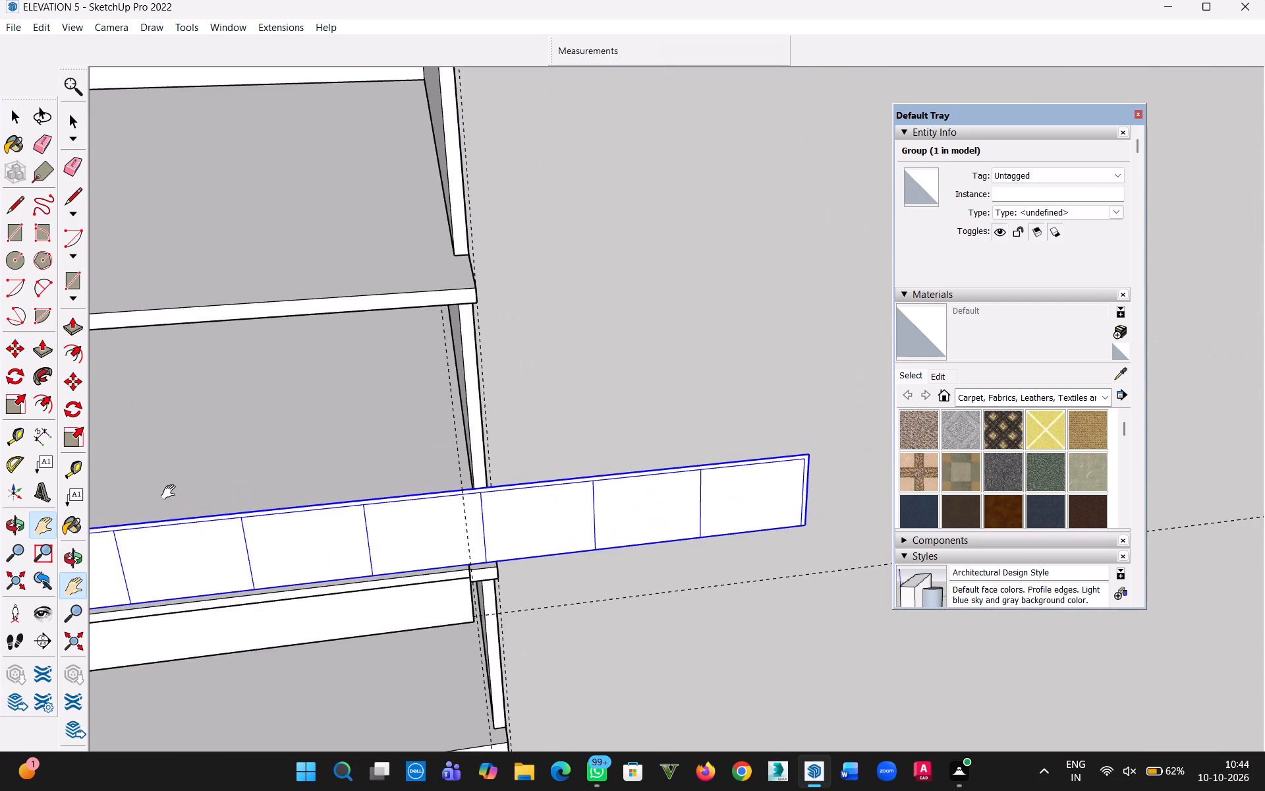
{"action": "left_click_drag", "start_coordinate": [542, 473], "coordinate": [252, 452]}
{"action": "key", "text": "Escape"}
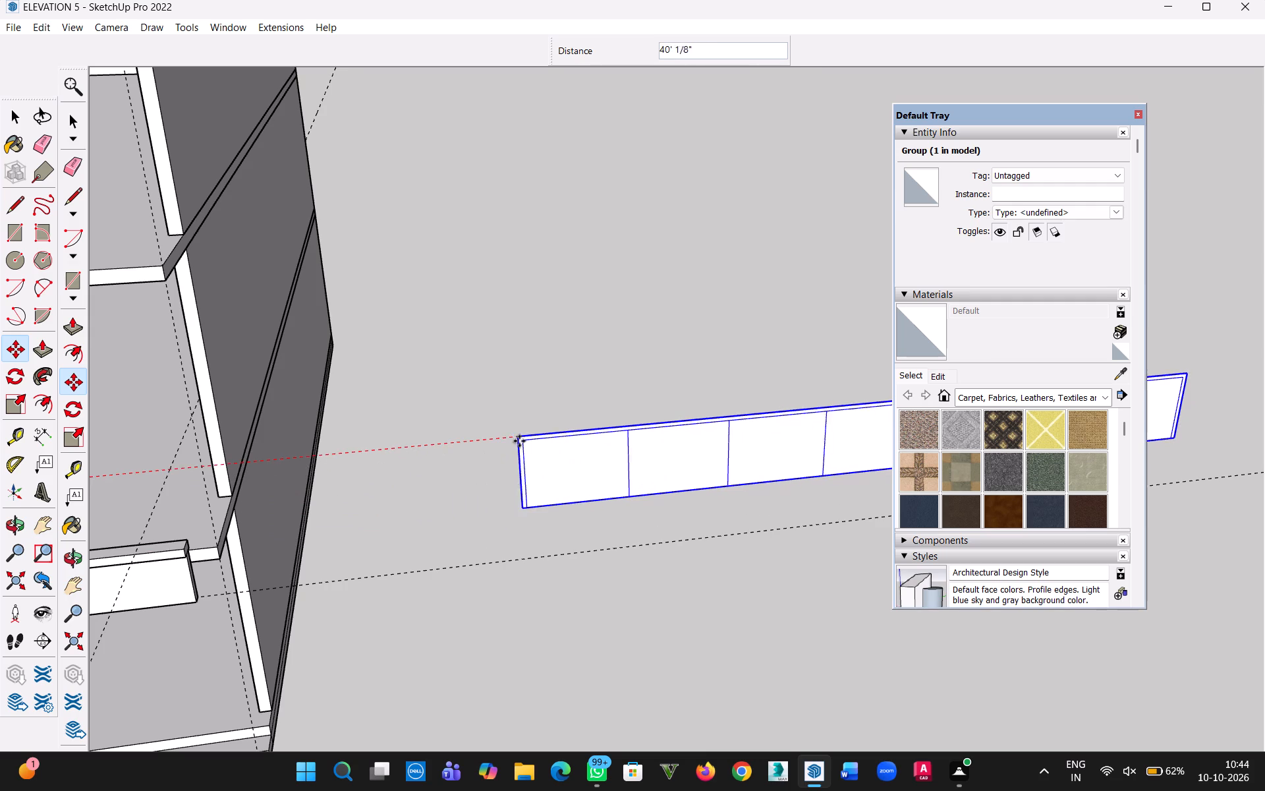
{"action": "left_click", "coordinate": [506, 431]}
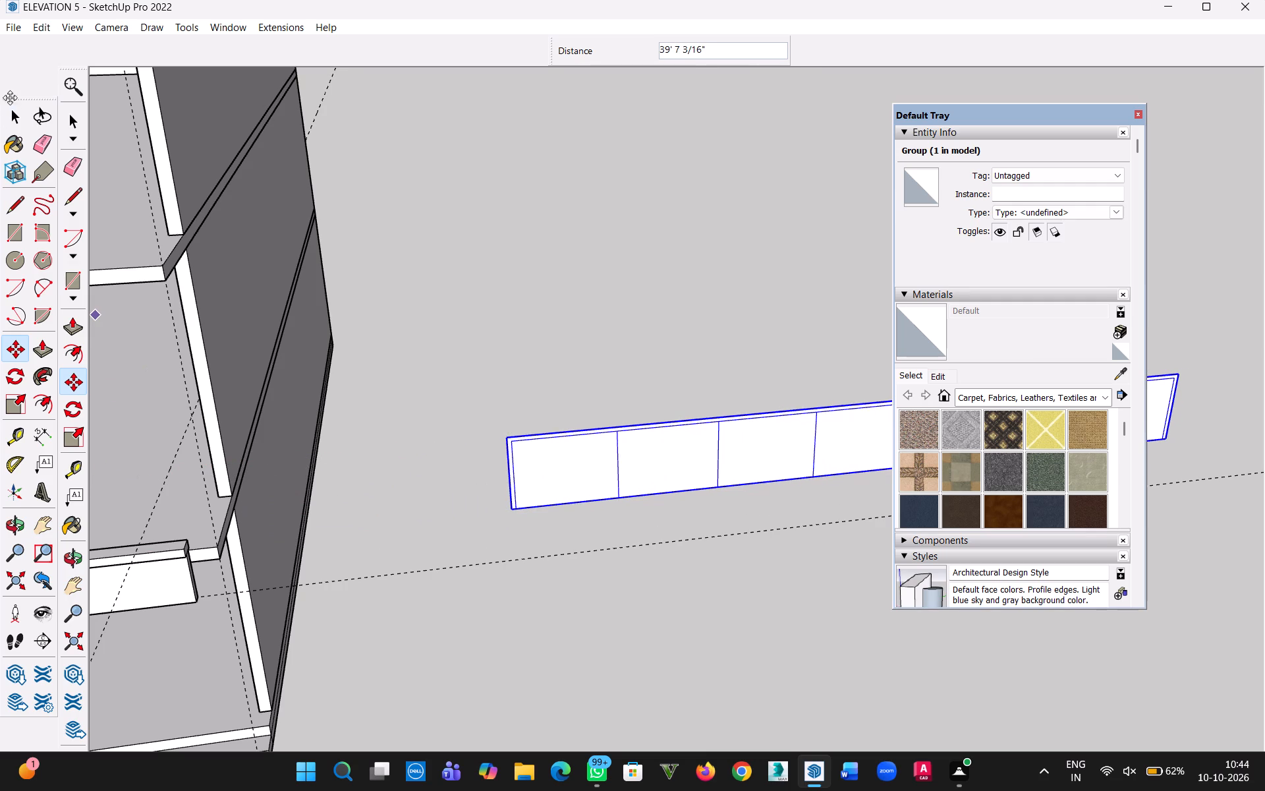
{"action": "left_click", "coordinate": [19, 111]}
{"action": "left_click", "coordinate": [500, 585]}
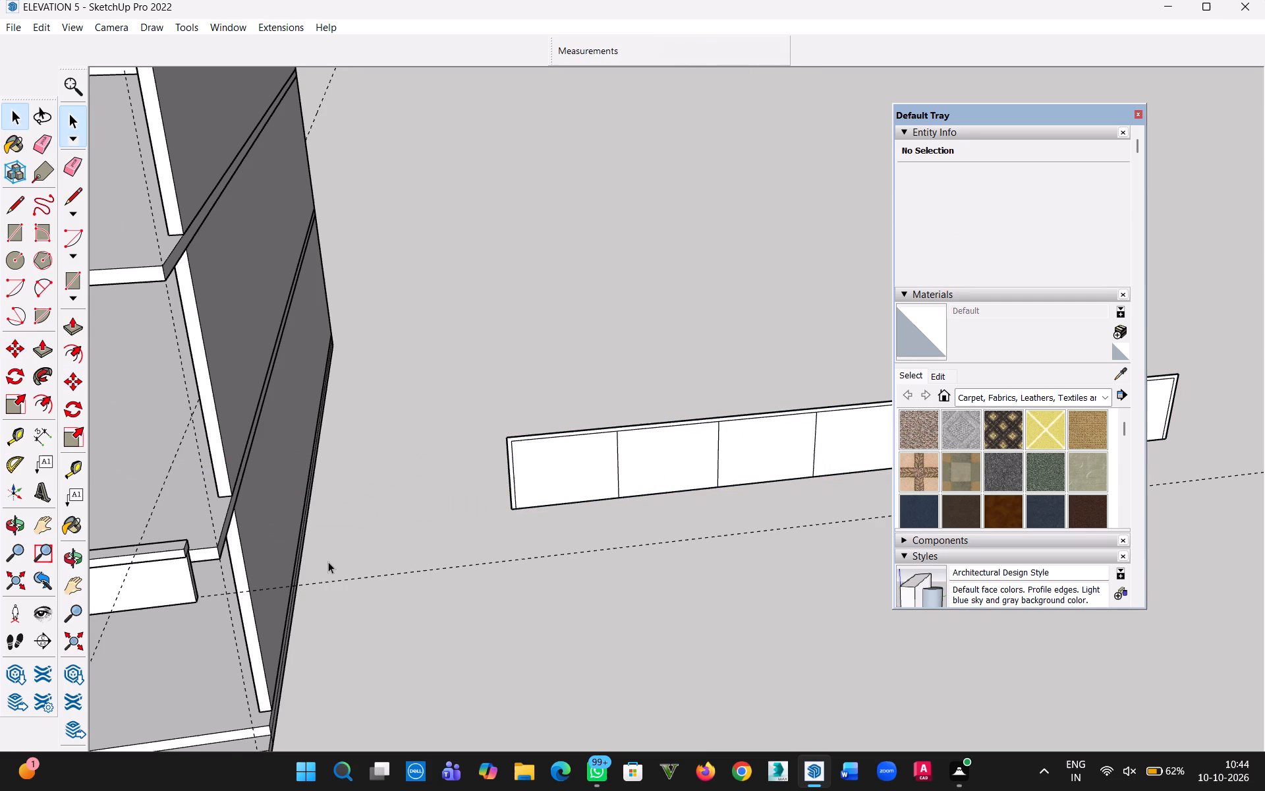
Close the Default Tray to free the drawing area around the moved railing panel.
{"action": "middle_click_drag", "start_coordinate": [332, 562], "coordinate": [351, 554]}
{"action": "left_click_drag", "start_coordinate": [314, 573], "coordinate": [526, 520]}
{"action": "key", "text": "Escape"}
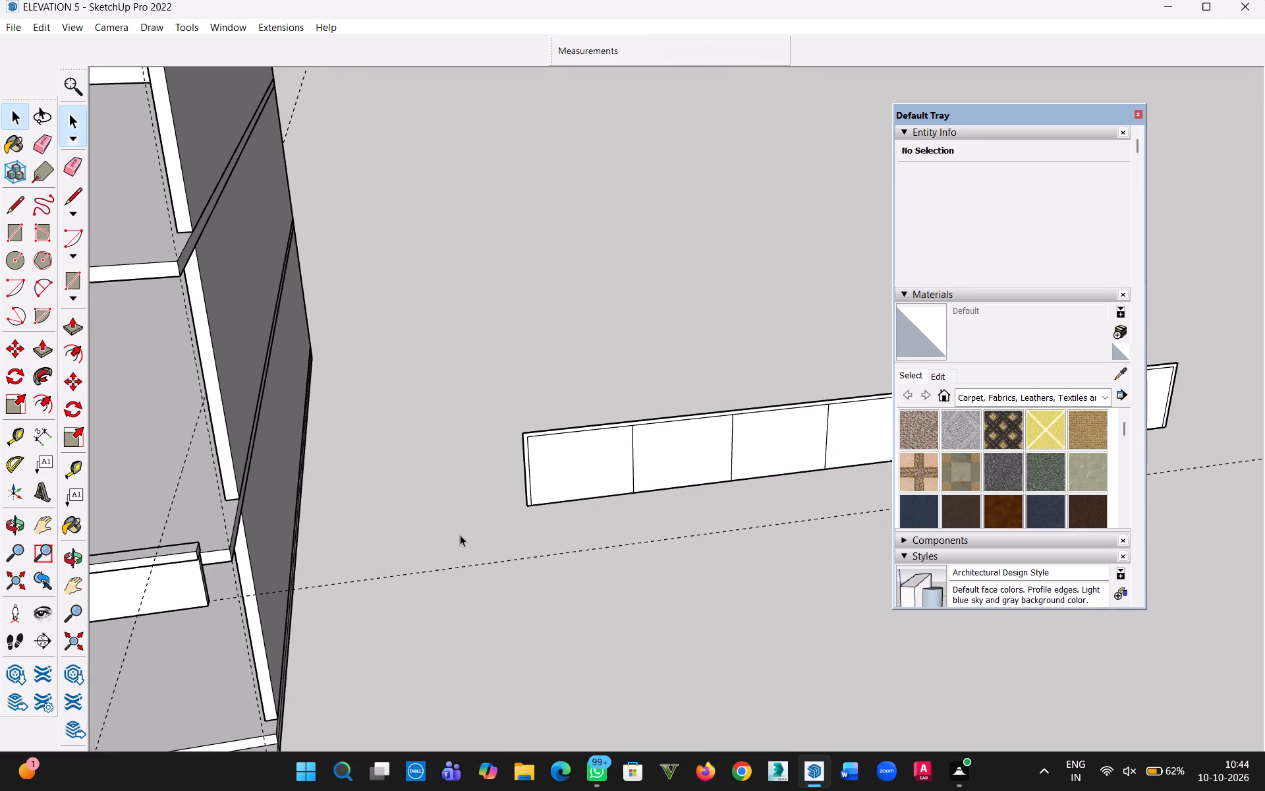
{"action": "key", "text": "Escape"}
{"action": "key", "text": "h"}
{"action": "left_click_drag", "start_coordinate": [403, 550], "coordinate": [880, 436]}
{"action": "middle_click_drag", "start_coordinate": [534, 493], "coordinate": [534, 494]}
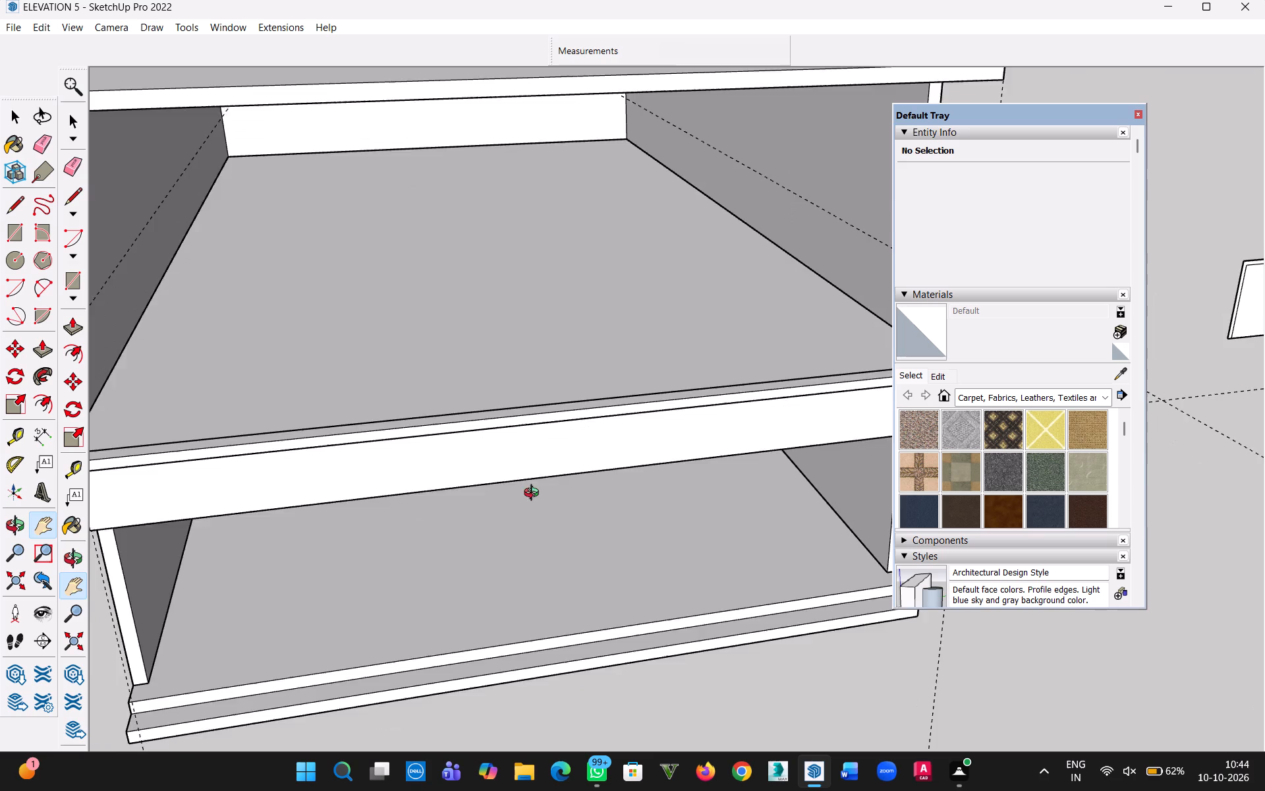
{"action": "middle_click_drag", "start_coordinate": [534, 494], "coordinate": [347, 547]}
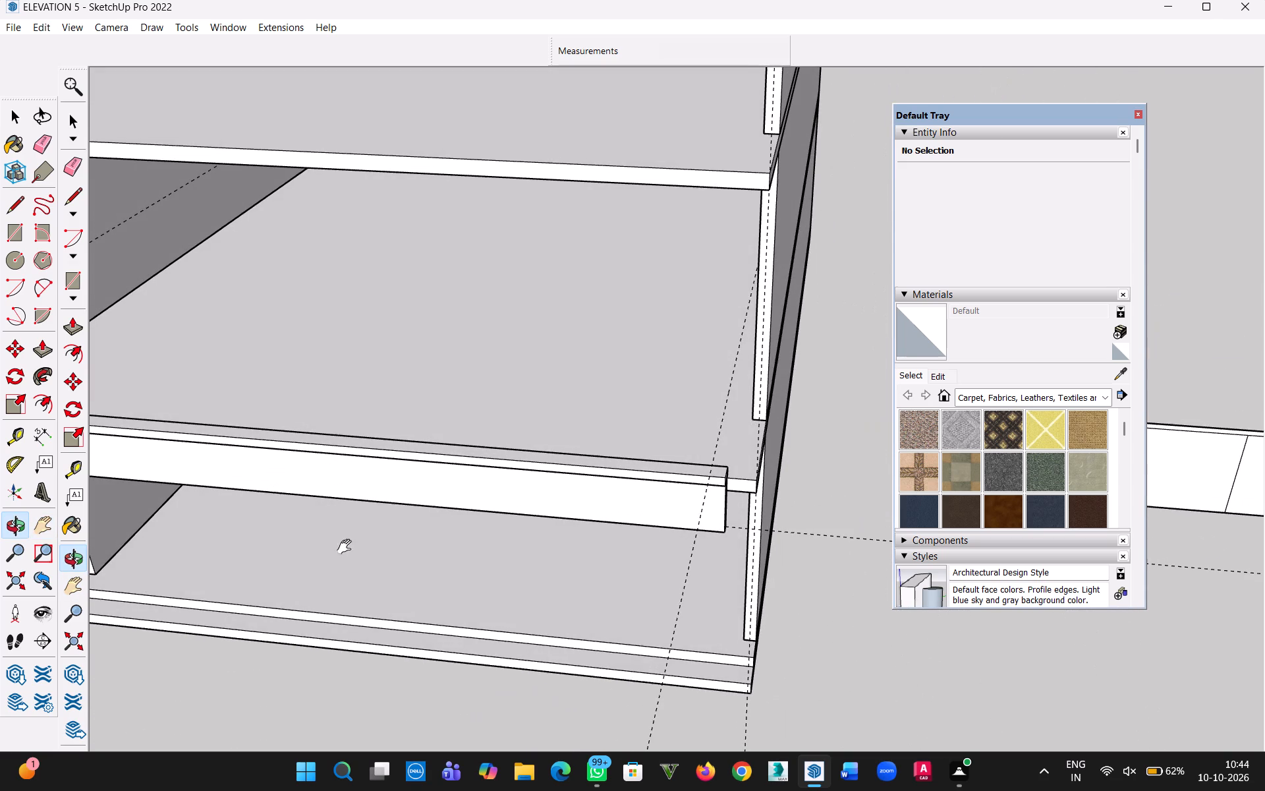
{"action": "key", "text": "h"}
{"action": "left_click_drag", "start_coordinate": [712, 583], "coordinate": [151, 575]}
{"action": "left_click_drag", "start_coordinate": [713, 577], "coordinate": [501, 536]}
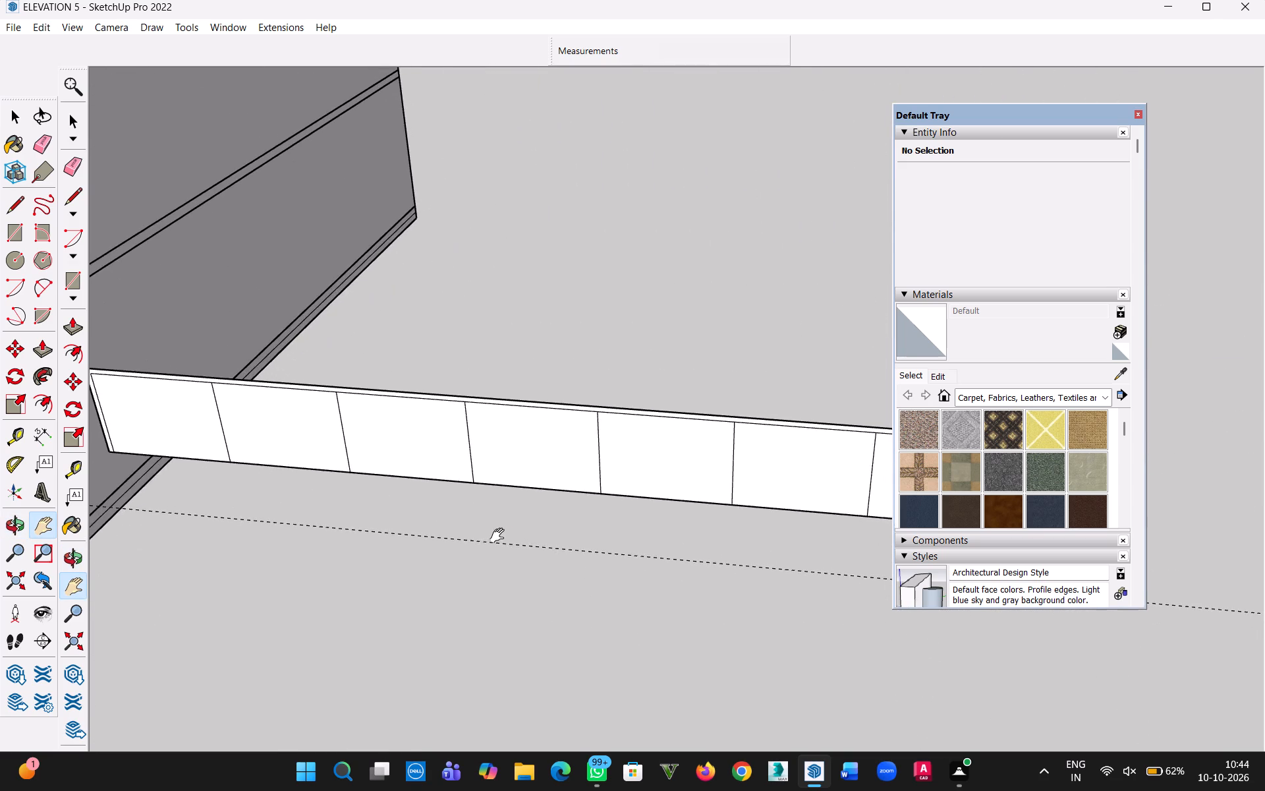
{"action": "middle_click_drag", "start_coordinate": [501, 537], "coordinate": [600, 428]}
{"action": "scroll", "coordinate": [603, 427], "scroll_direction": "down", "scroll_amount": 4}
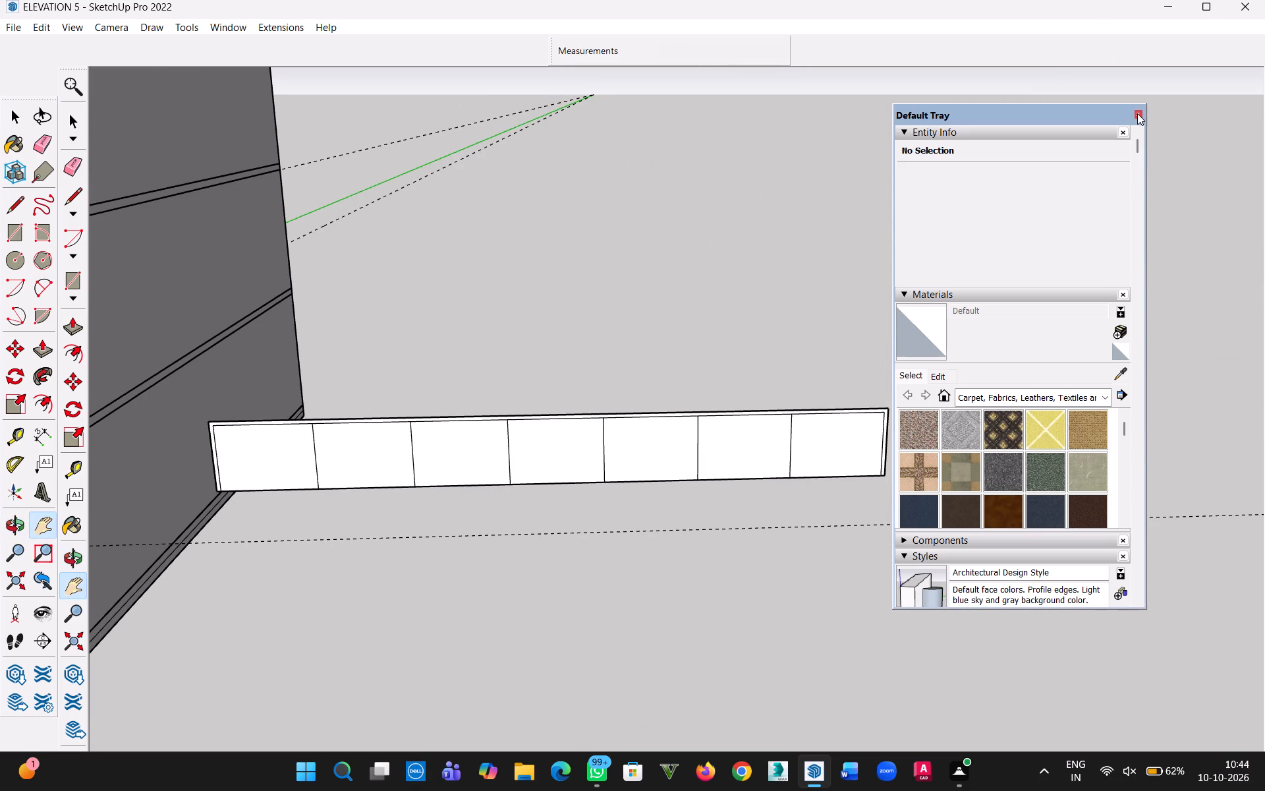
{"action": "left_click", "coordinate": [1137, 113]}
Inside the railing panel group, copy all six vertical dividing lines 1" toward the panel's left end.
{"action": "scroll", "coordinate": [548, 666], "scroll_direction": "up", "scroll_amount": 2}
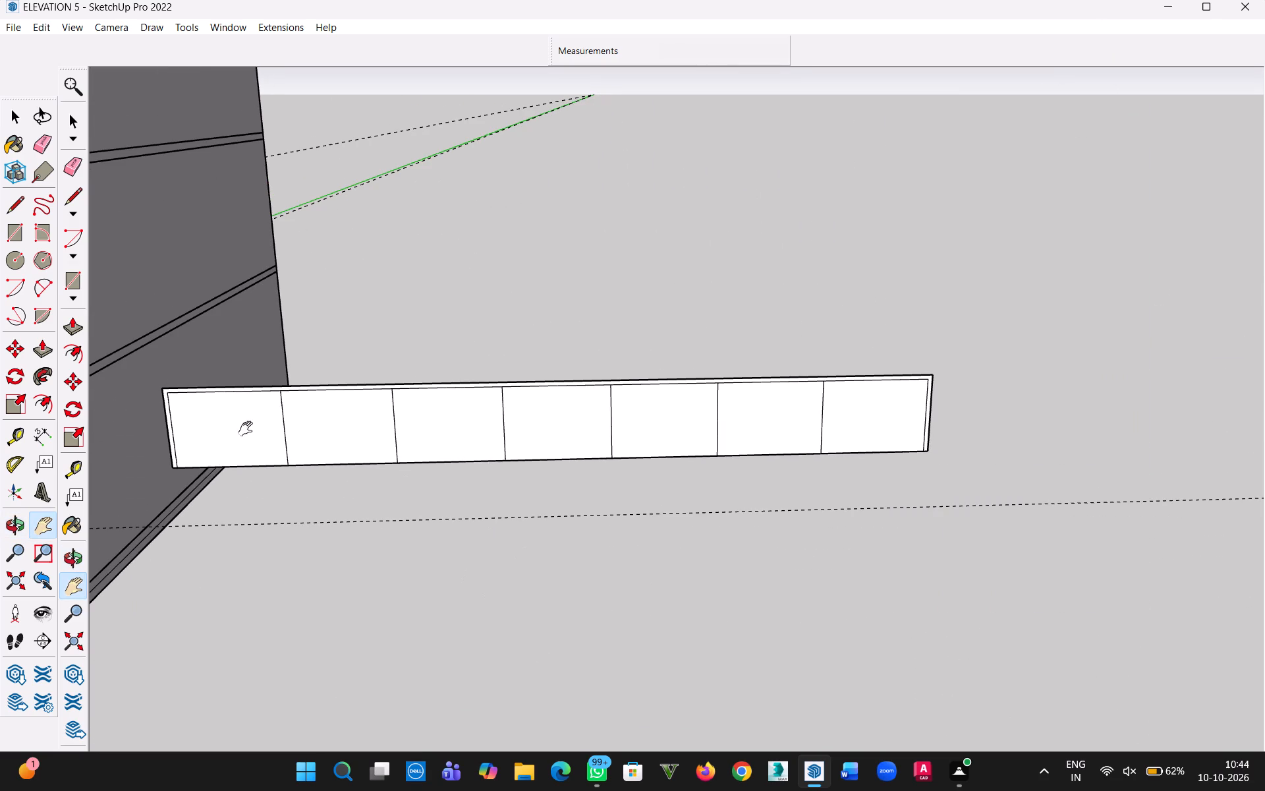
{"action": "scroll", "coordinate": [244, 426], "scroll_direction": "up", "scroll_amount": 4}
{"action": "left_click", "coordinate": [13, 108]}
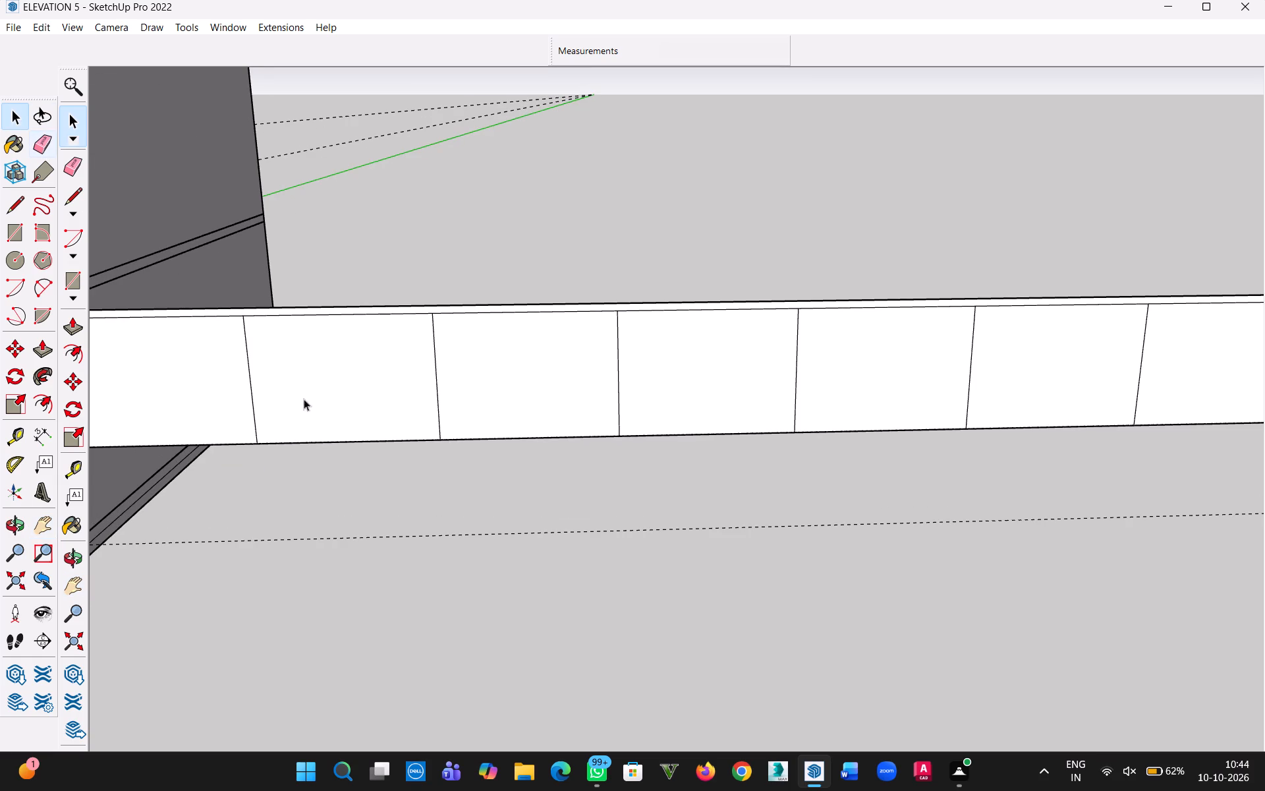
{"action": "double_click", "coordinate": [322, 415]}
{"action": "left_click", "coordinate": [253, 397]}
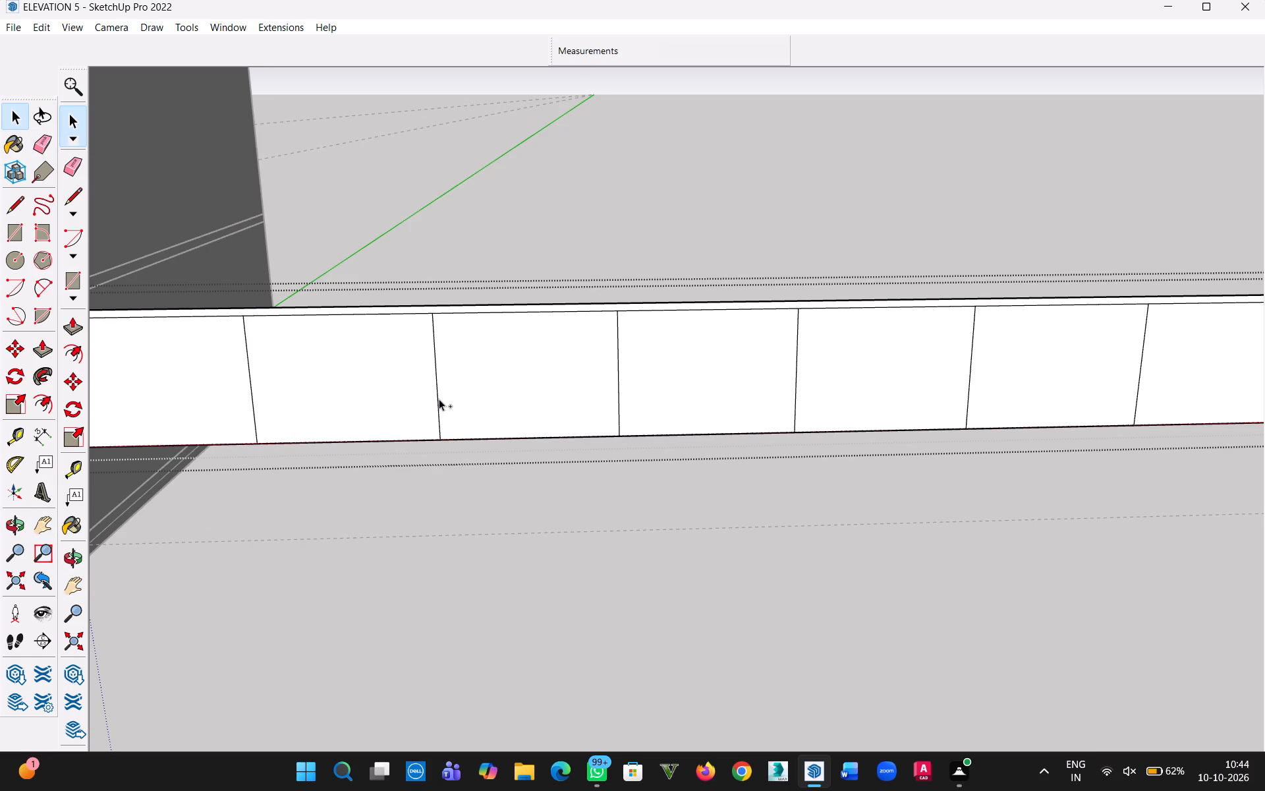
{"action": "left_click", "coordinate": [439, 399], "text": "ctrl"}
{"action": "left_click", "coordinate": [617, 404], "text": "ctrl"}
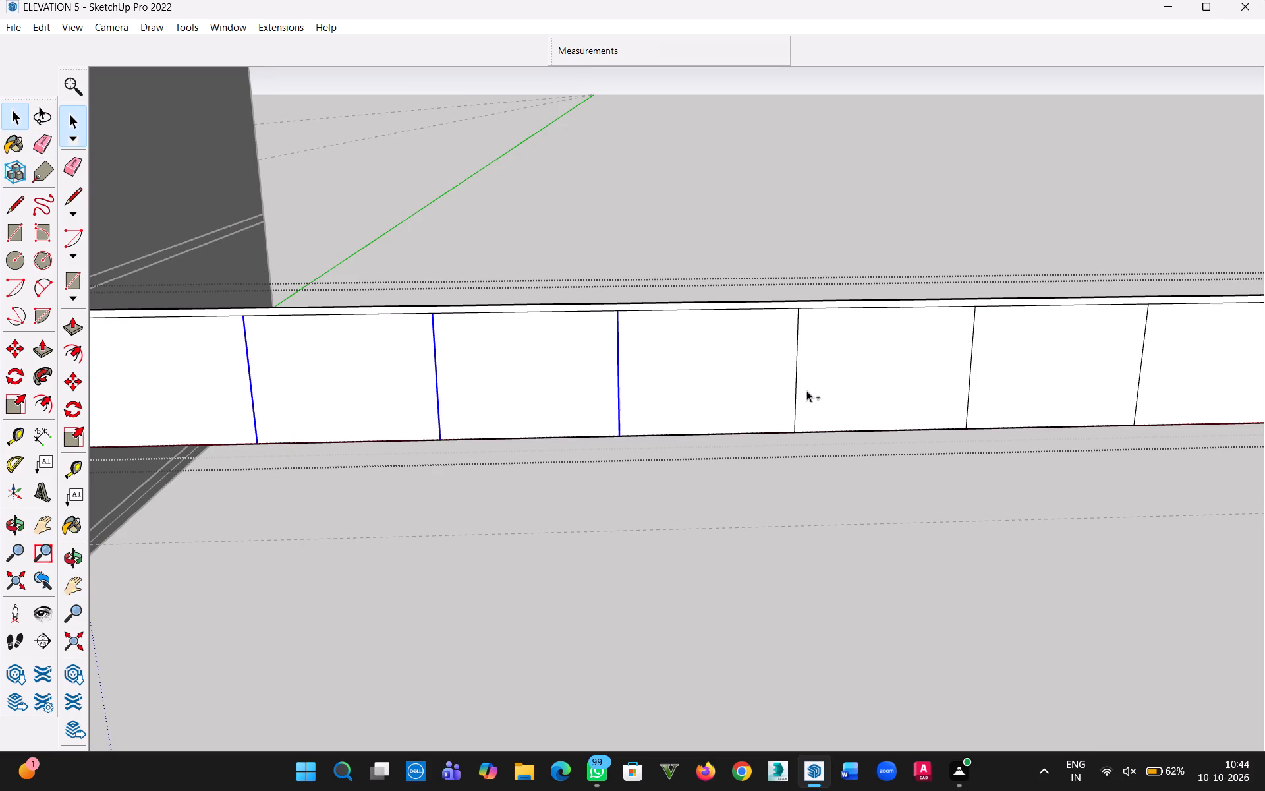
{"action": "left_click", "coordinate": [795, 393], "text": "ctrl"}
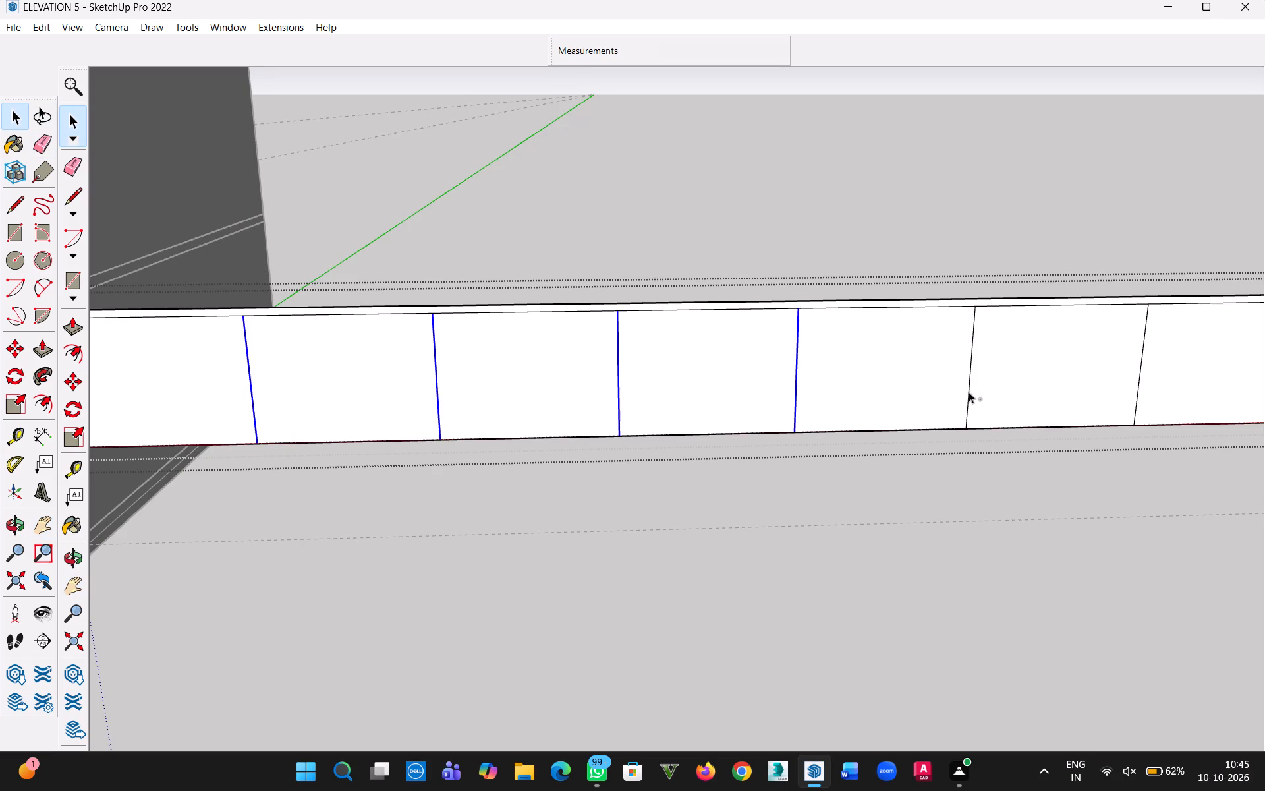
{"action": "left_click", "coordinate": [969, 392], "text": "ctrl"}
{"action": "left_click", "coordinate": [1140, 380], "text": "ctrl"}
{"action": "scroll", "coordinate": [812, 347], "scroll_direction": "down", "scroll_amount": 4}
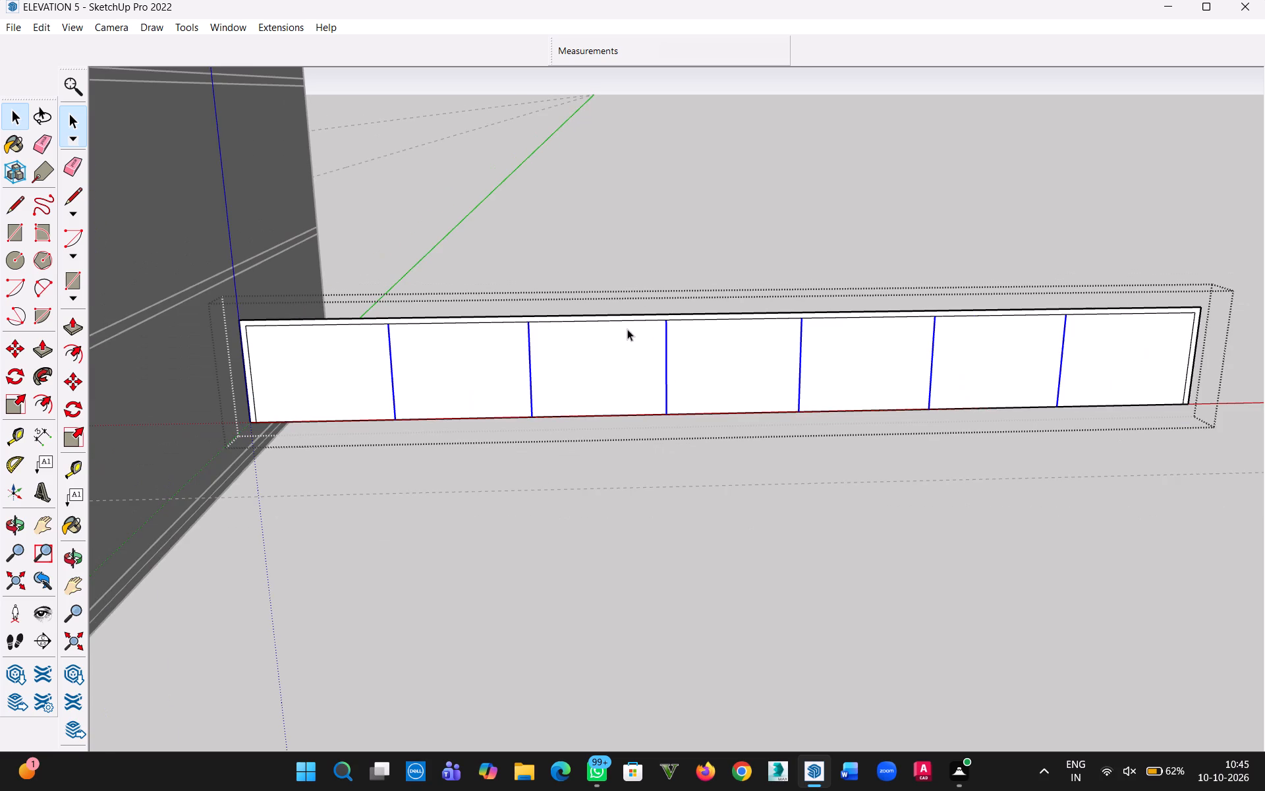
{"action": "key", "text": "m"}
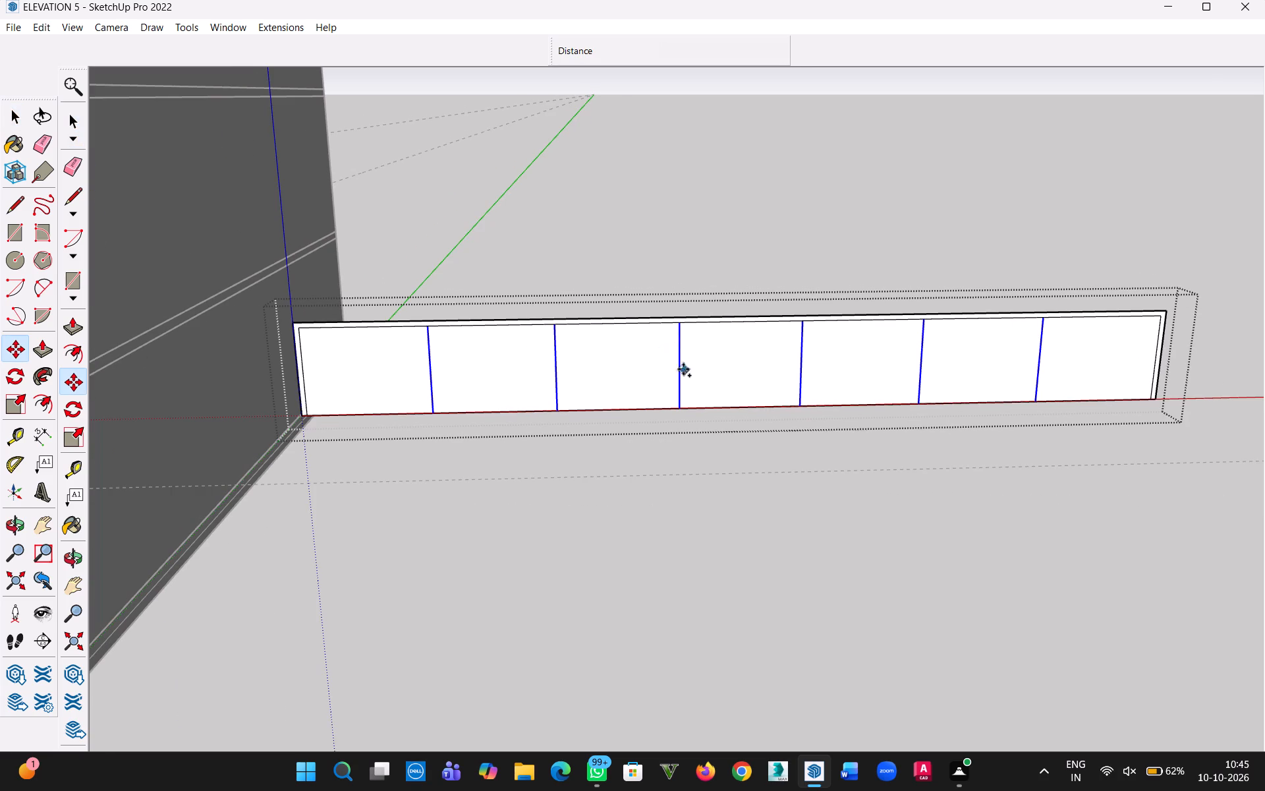
{"action": "left_click", "coordinate": [681, 367]}
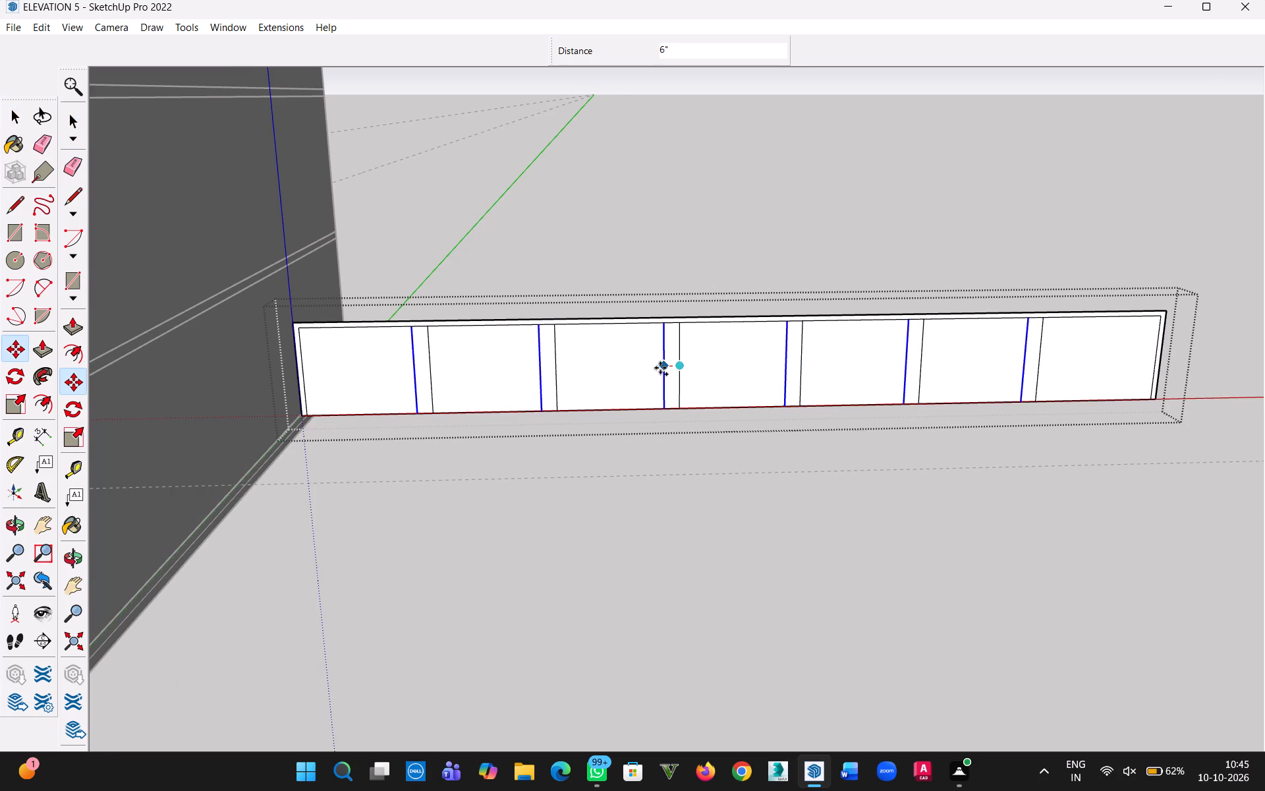
{"action": "type", "text": "1\""}
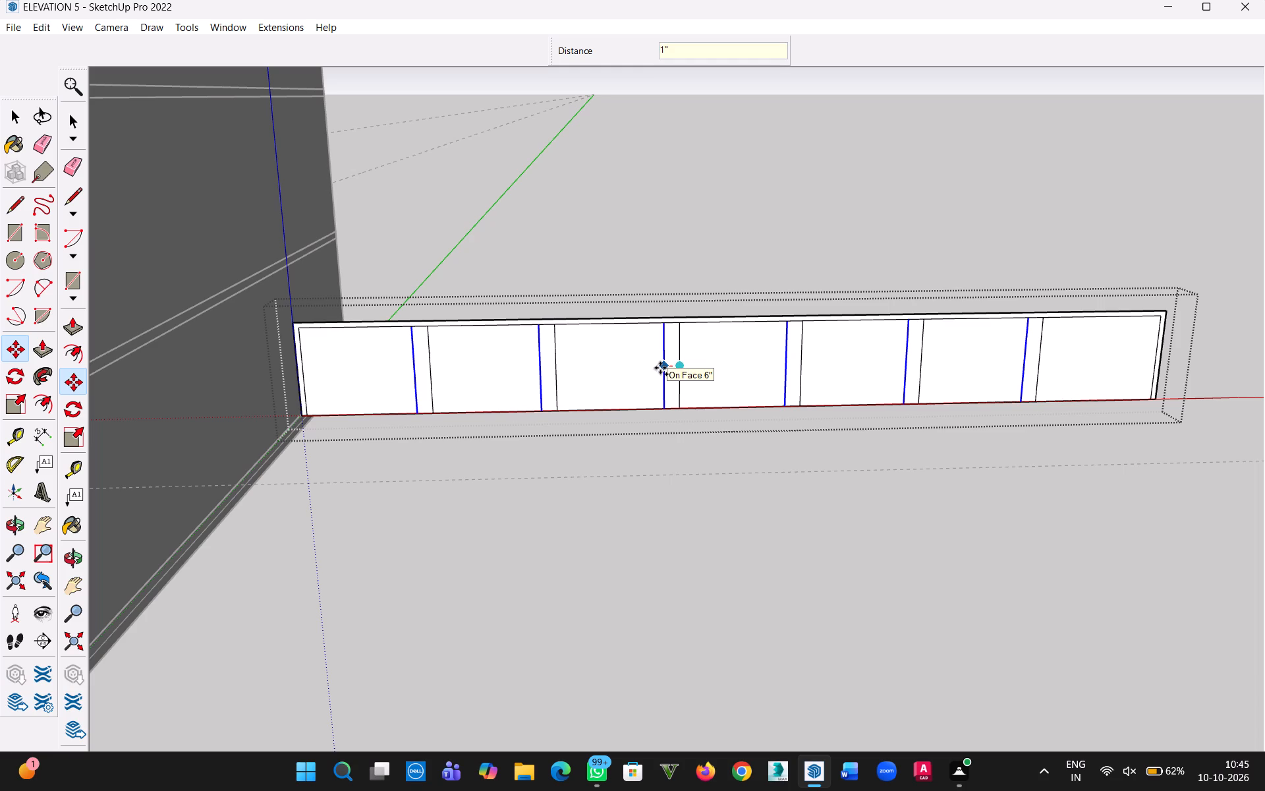
{"action": "key", "text": "Return"}
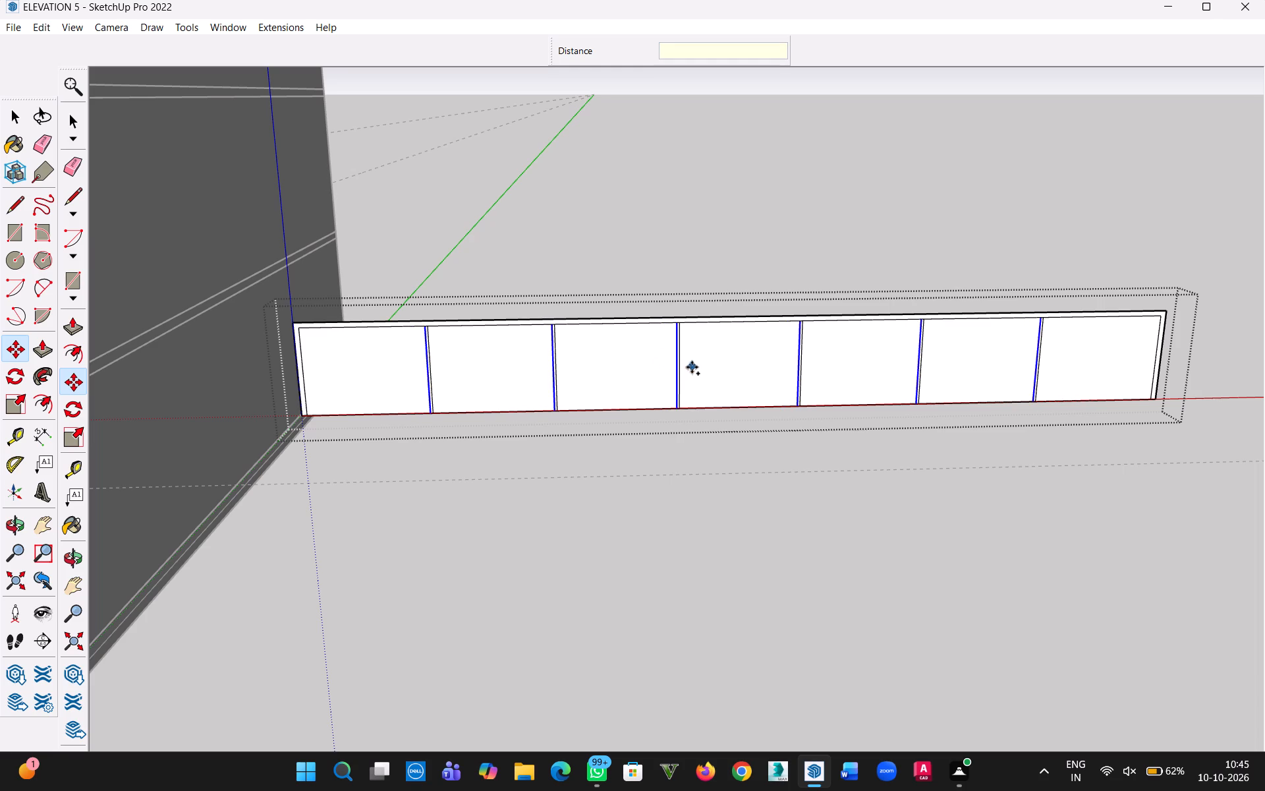
Copy the six offset divider lines 2" toward the panel's right end to form the posts' opposite edges.
{"action": "scroll", "coordinate": [681, 364], "scroll_direction": "up", "scroll_amount": 10}
{"action": "left_click", "coordinate": [652, 371]}
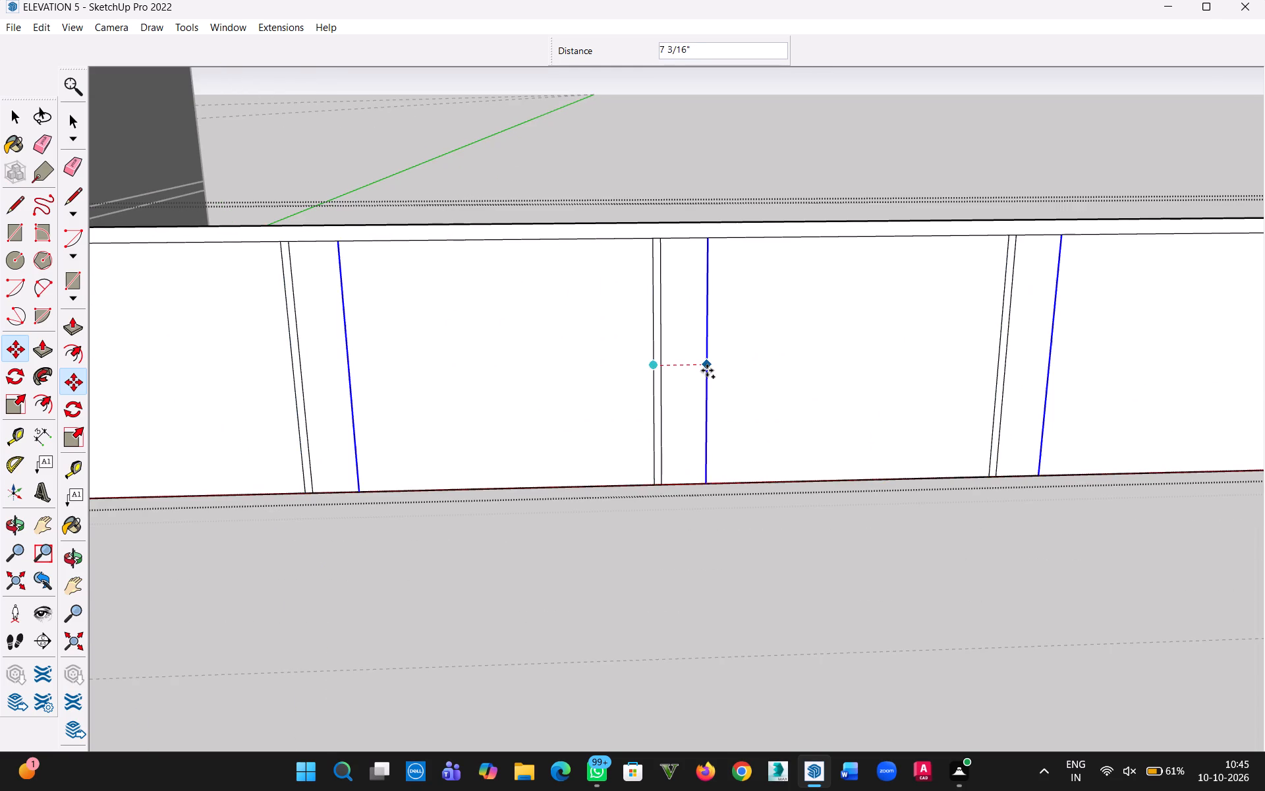
{"action": "type", "text": "2\""}
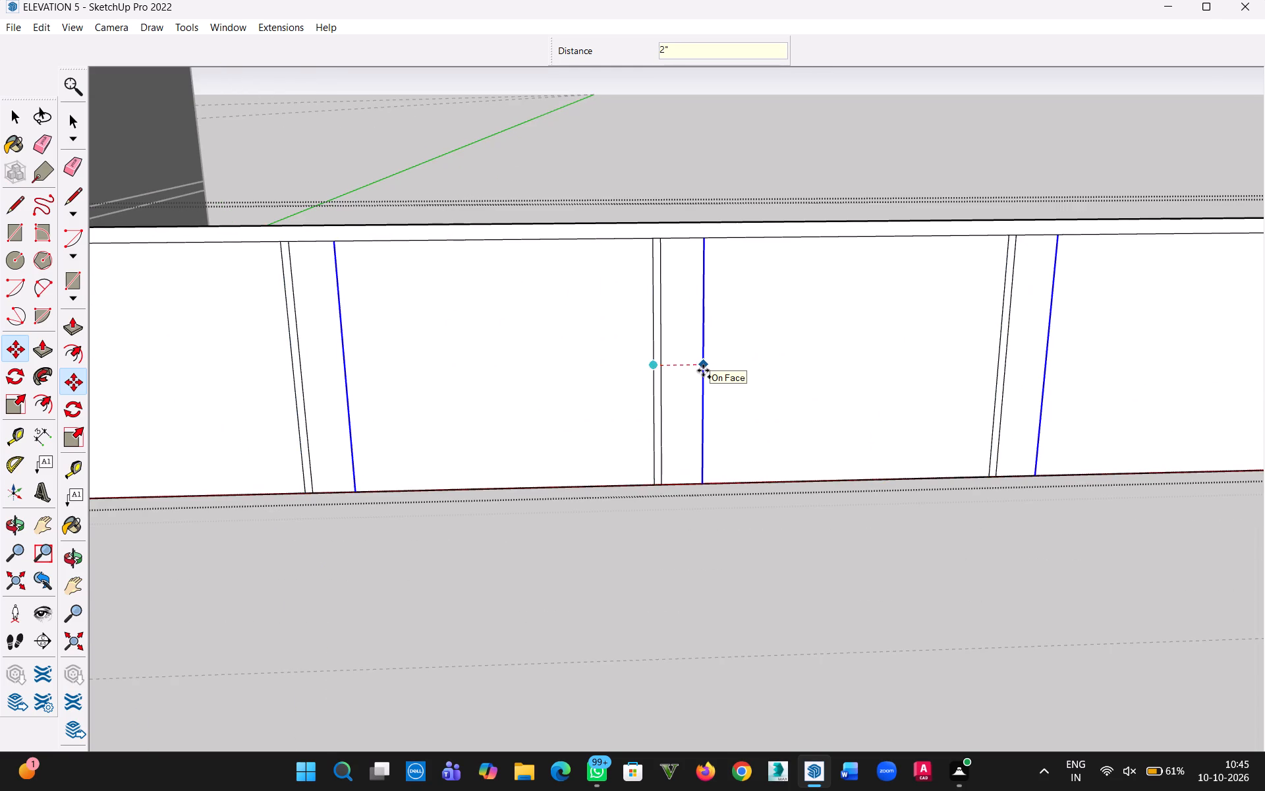
{"action": "key", "text": "Return"}
Erase the middle line of the second, third and fourth dividers from the left end of the panel.
{"action": "left_click", "coordinate": [14, 124]}
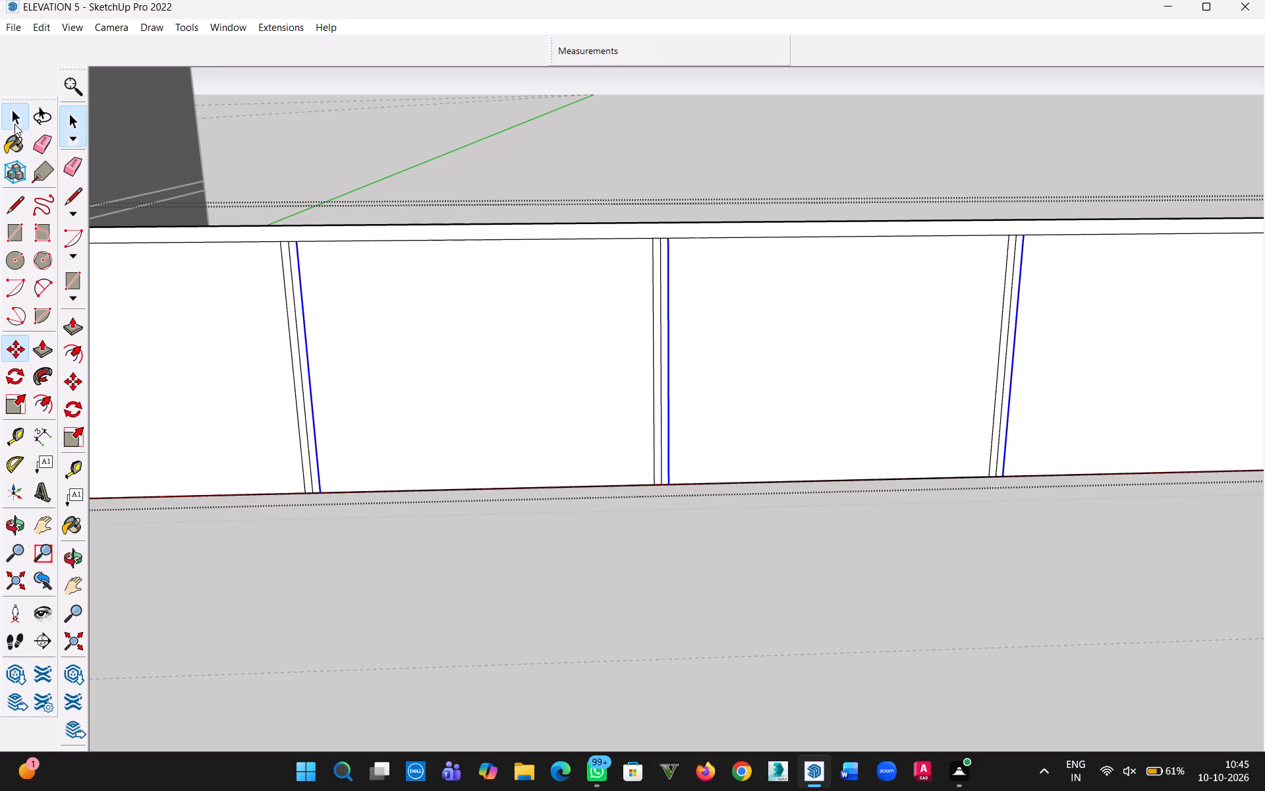
{"action": "key", "text": "e"}
{"action": "scroll", "coordinate": [281, 271], "scroll_direction": "up", "scroll_amount": 6}
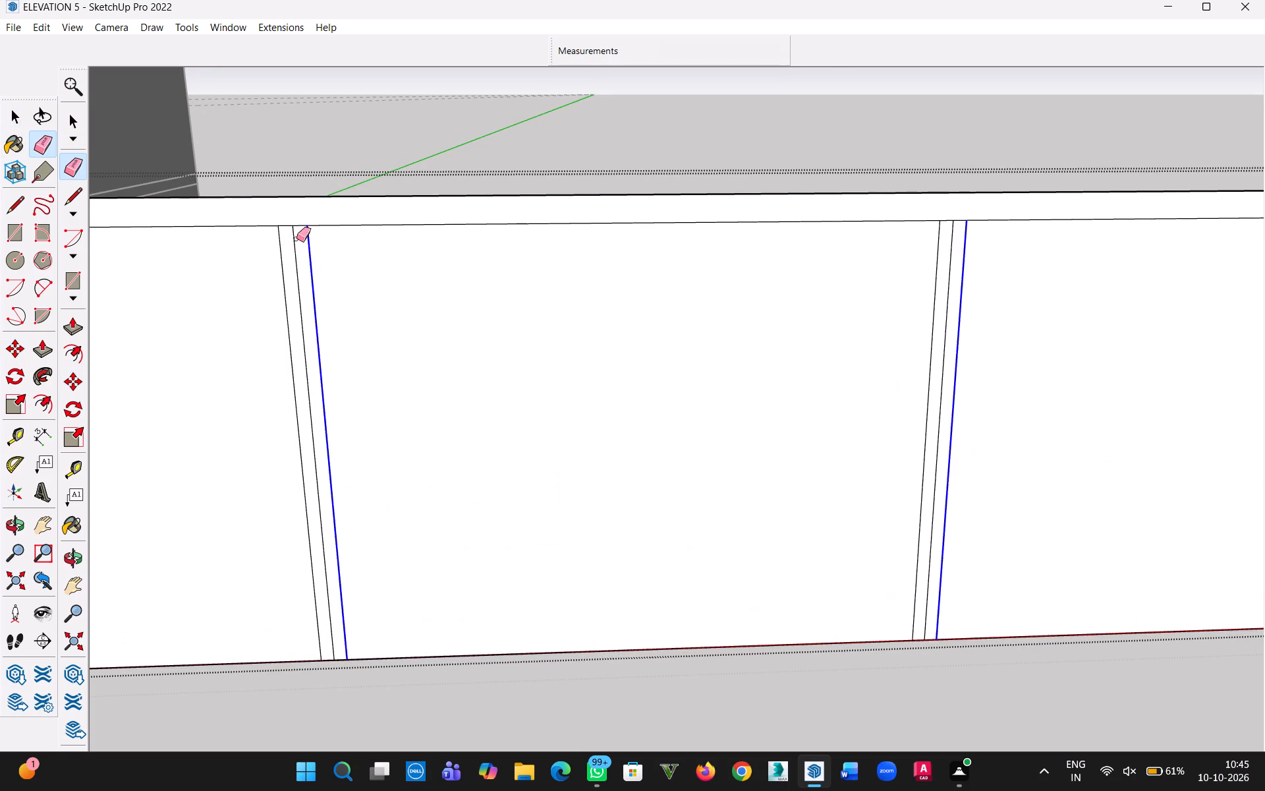
{"action": "left_click_drag", "start_coordinate": [295, 239], "coordinate": [288, 237]}
{"action": "left_click_drag", "start_coordinate": [289, 222], "coordinate": [291, 239]}
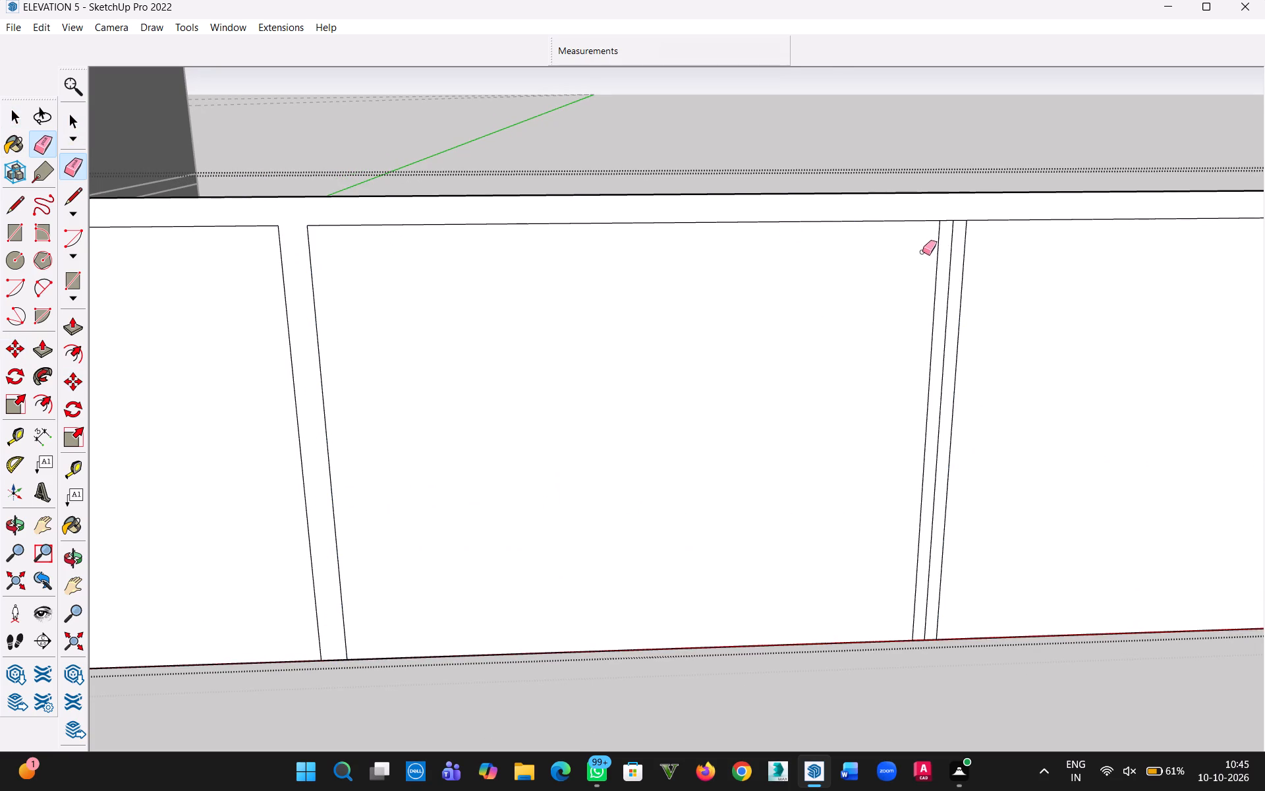
{"action": "left_click_drag", "start_coordinate": [952, 216], "coordinate": [951, 239]}
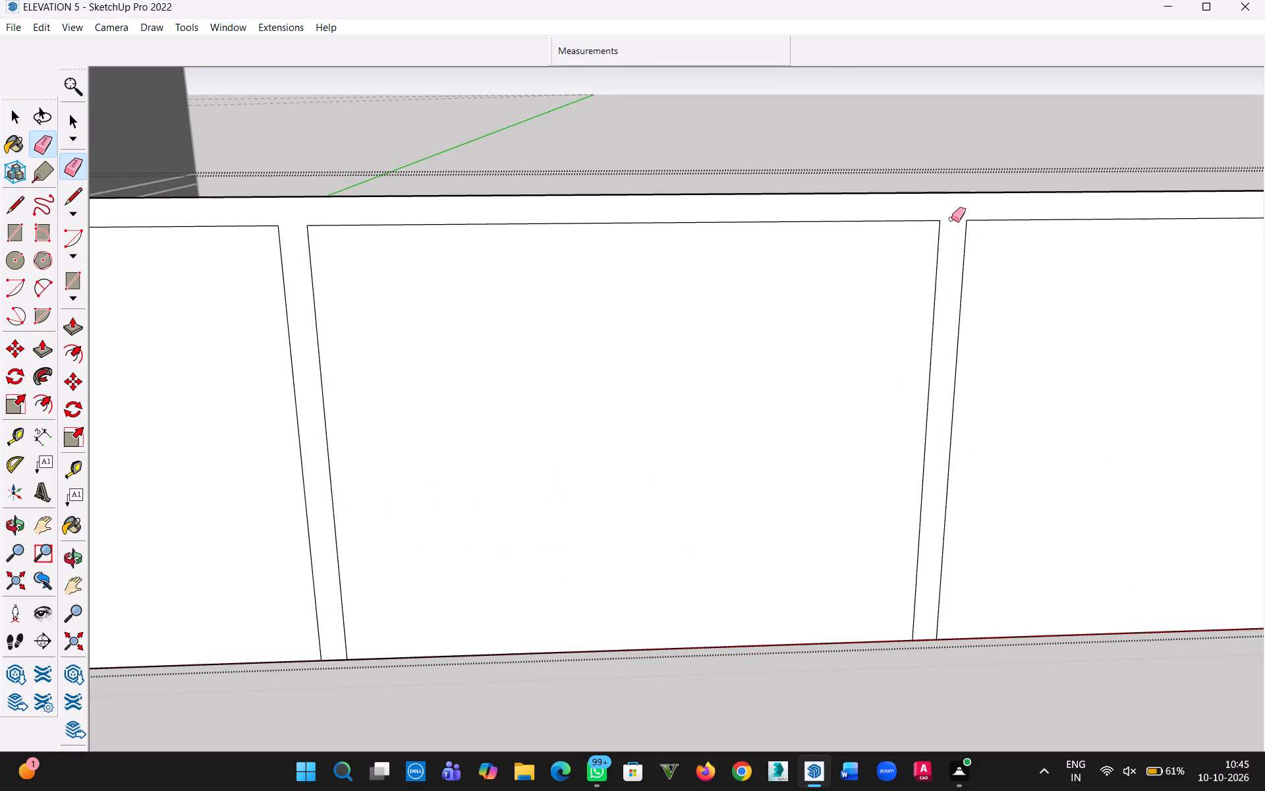
{"action": "scroll", "coordinate": [957, 497], "scroll_direction": "down", "scroll_amount": 7}
{"action": "key", "text": "h"}
{"action": "left_click_drag", "start_coordinate": [969, 500], "coordinate": [262, 529]}
{"action": "key", "text": "Escape"}
{"action": "scroll", "coordinate": [519, 380], "scroll_direction": "up", "scroll_amount": 7}
{"action": "left_click_drag", "start_coordinate": [571, 374], "coordinate": [564, 396]}
Erase the middle line of the fifth and sixth dividers, keeping both outer edges of each post.
{"action": "scroll", "coordinate": [826, 427], "scroll_direction": "down", "scroll_amount": 5}
{"action": "key", "text": "h"}
{"action": "left_click_drag", "start_coordinate": [845, 452], "coordinate": [360, 489]}
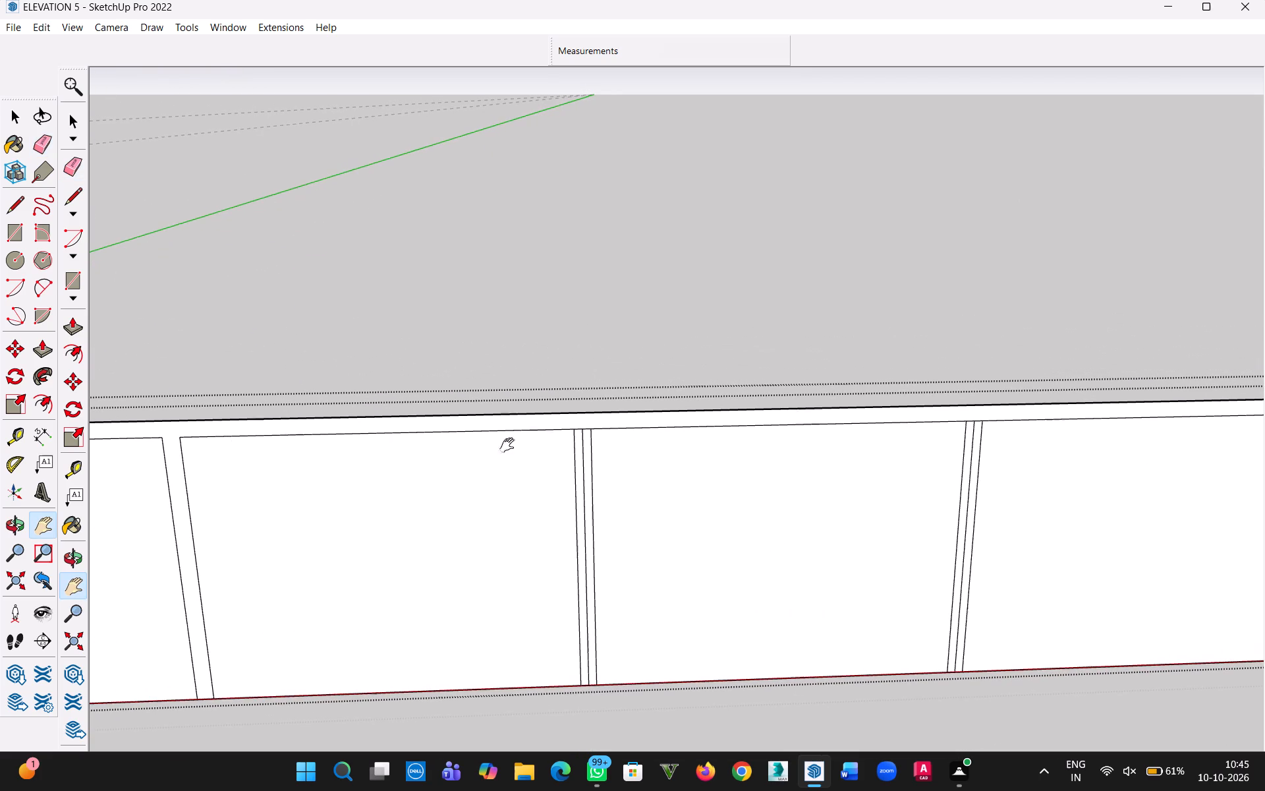
{"action": "key", "text": "Escape"}
{"action": "scroll", "coordinate": [602, 426], "scroll_direction": "up", "scroll_amount": 3}
{"action": "left_click_drag", "start_coordinate": [575, 426], "coordinate": [569, 449]}
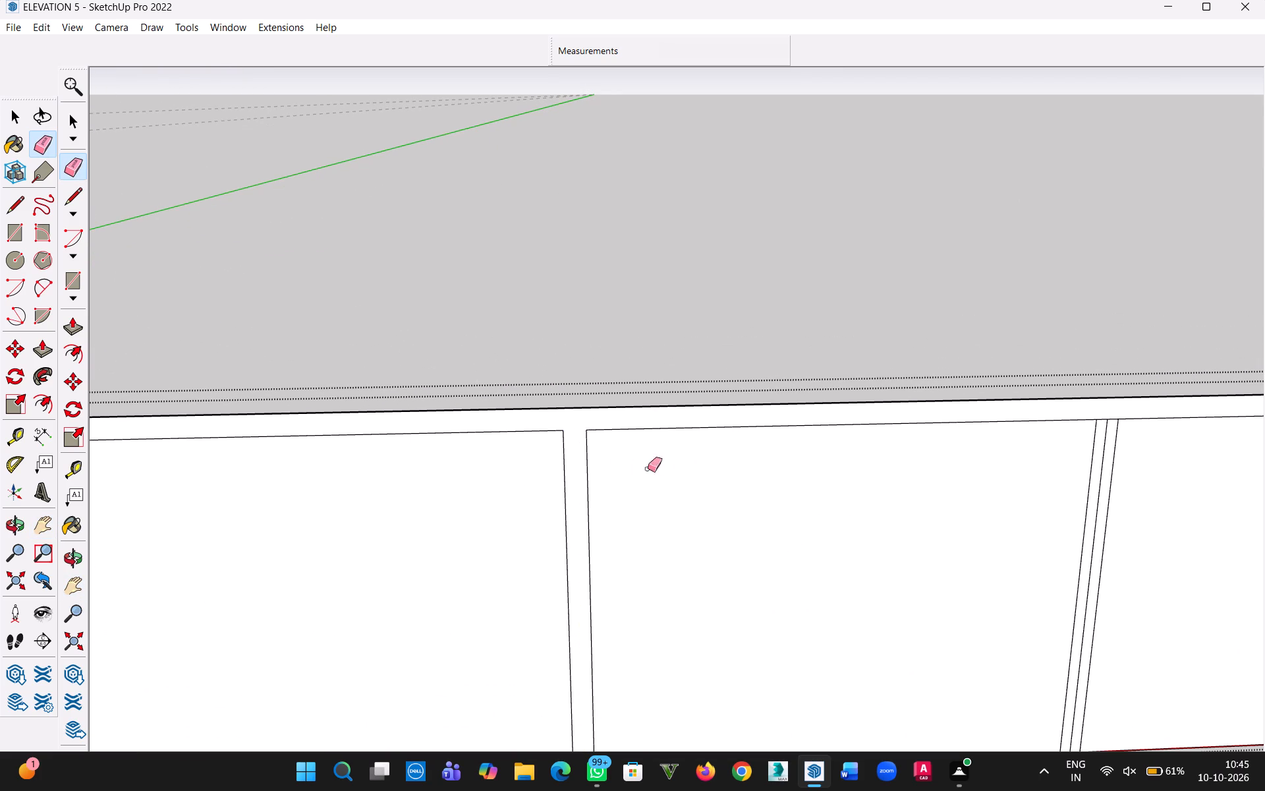
{"action": "scroll", "coordinate": [716, 465], "scroll_direction": "down", "scroll_amount": 5}
{"action": "key", "text": "h"}
{"action": "left_click_drag", "start_coordinate": [851, 488], "coordinate": [546, 506]}
{"action": "key", "text": "Escape"}
{"action": "scroll", "coordinate": [663, 473], "scroll_direction": "up", "scroll_amount": 5}
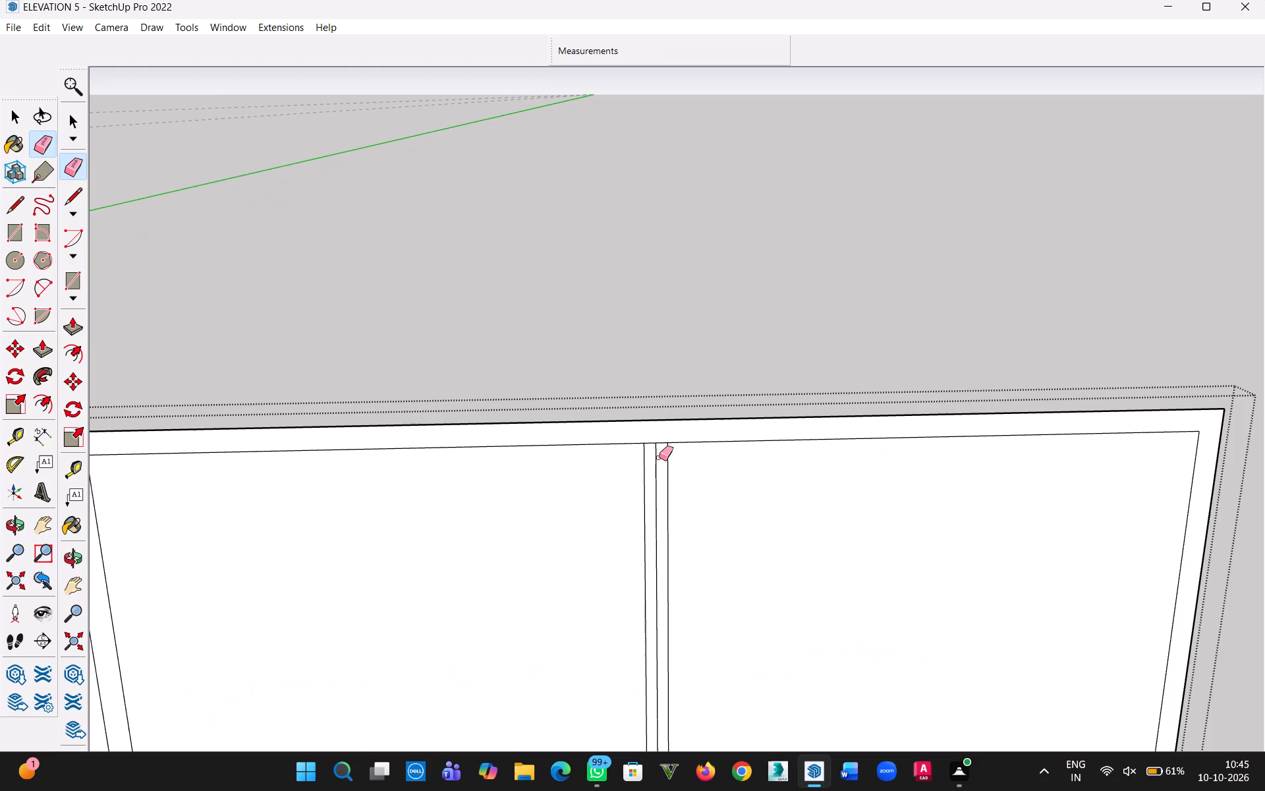
{"action": "left_click_drag", "start_coordinate": [658, 438], "coordinate": [646, 459]}
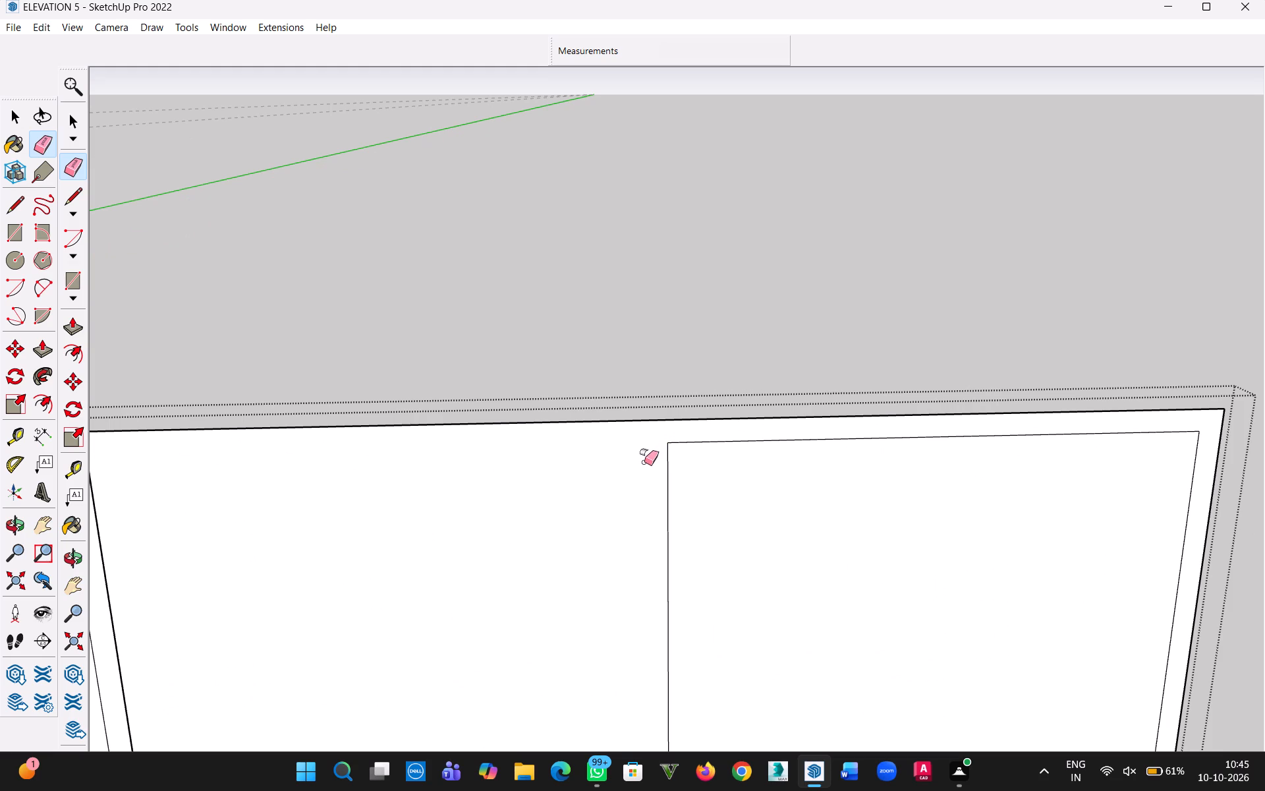
{"action": "key", "text": "ctrl+z"}
{"action": "left_click_drag", "start_coordinate": [656, 441], "coordinate": [655, 457]}
{"action": "scroll", "coordinate": [662, 467], "scroll_direction": "down", "scroll_amount": 4}
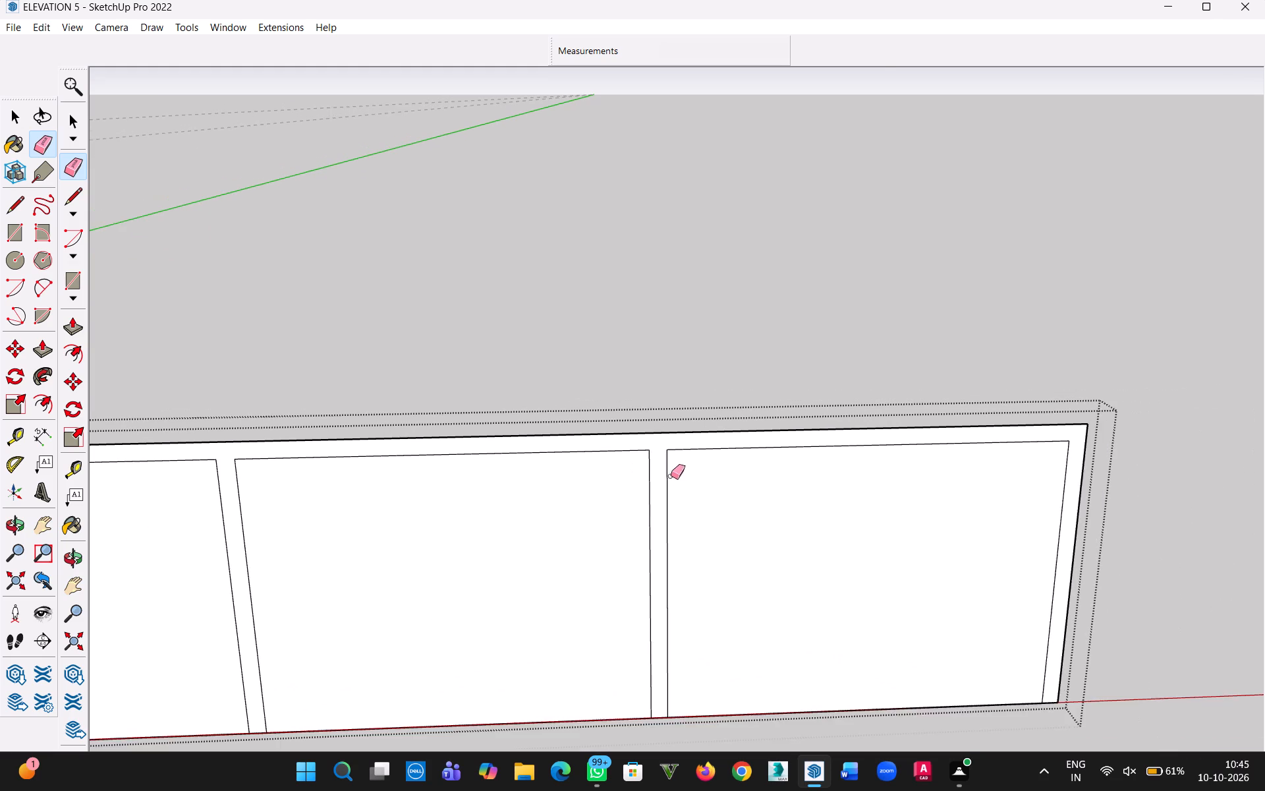
{"action": "key", "text": "h"}
{"action": "left_click_drag", "start_coordinate": [734, 492], "coordinate": [464, 446]}
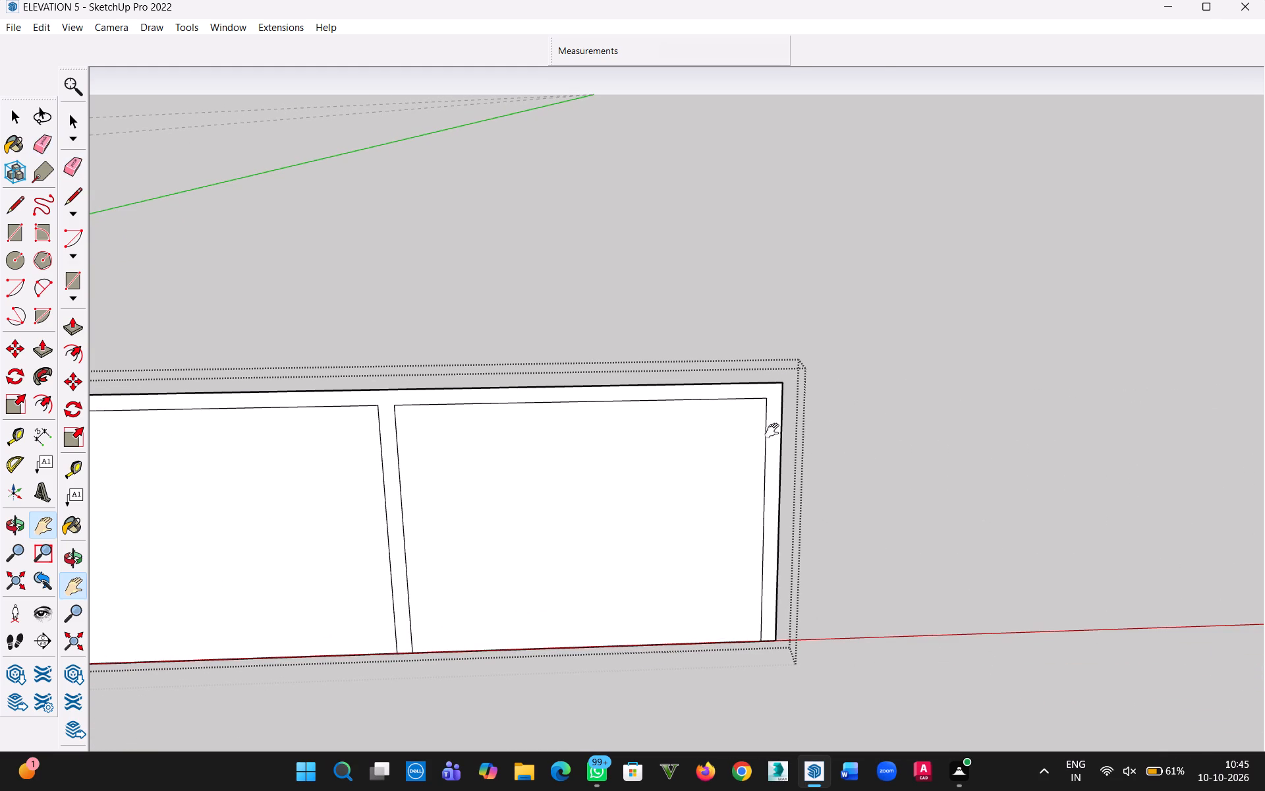
Delete the infill face and bottom edge of the railing panel's first bay from the left end.
{"action": "key", "text": "Escape"}
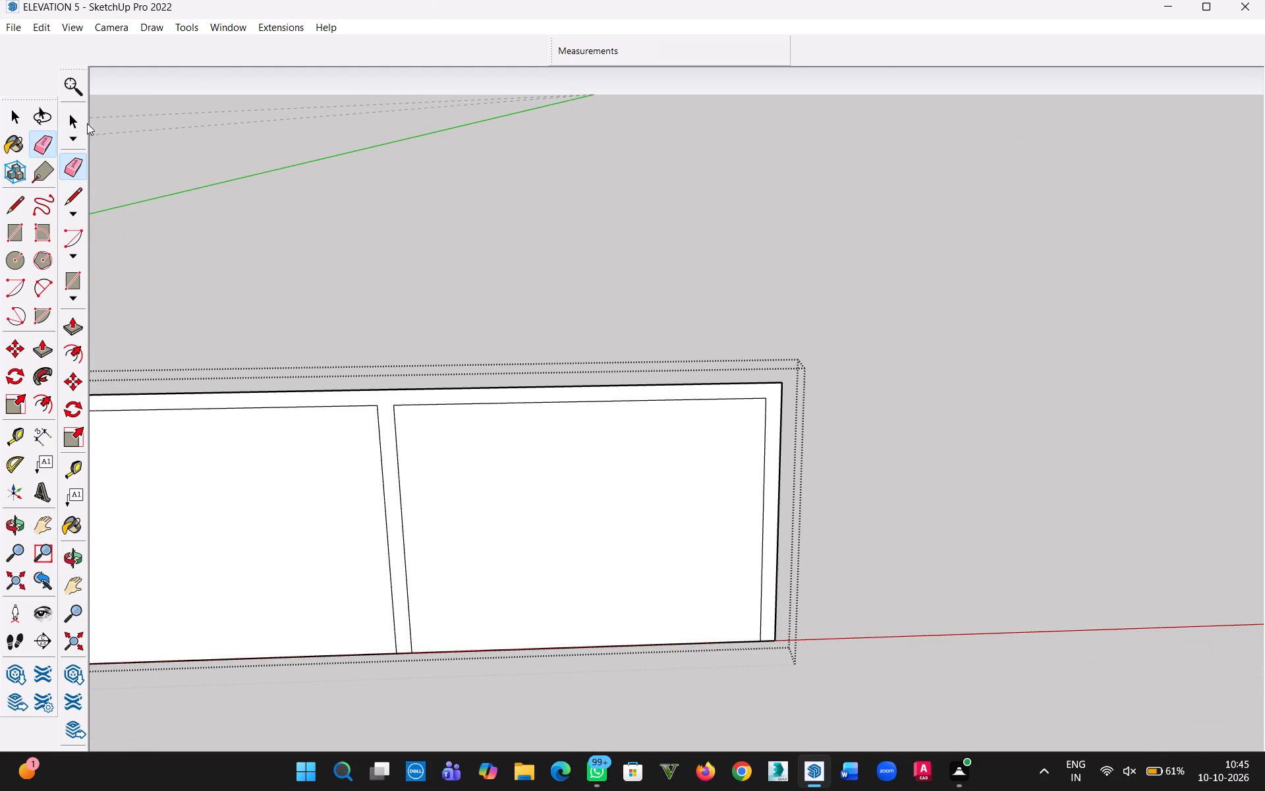
{"action": "left_click", "coordinate": [12, 119]}
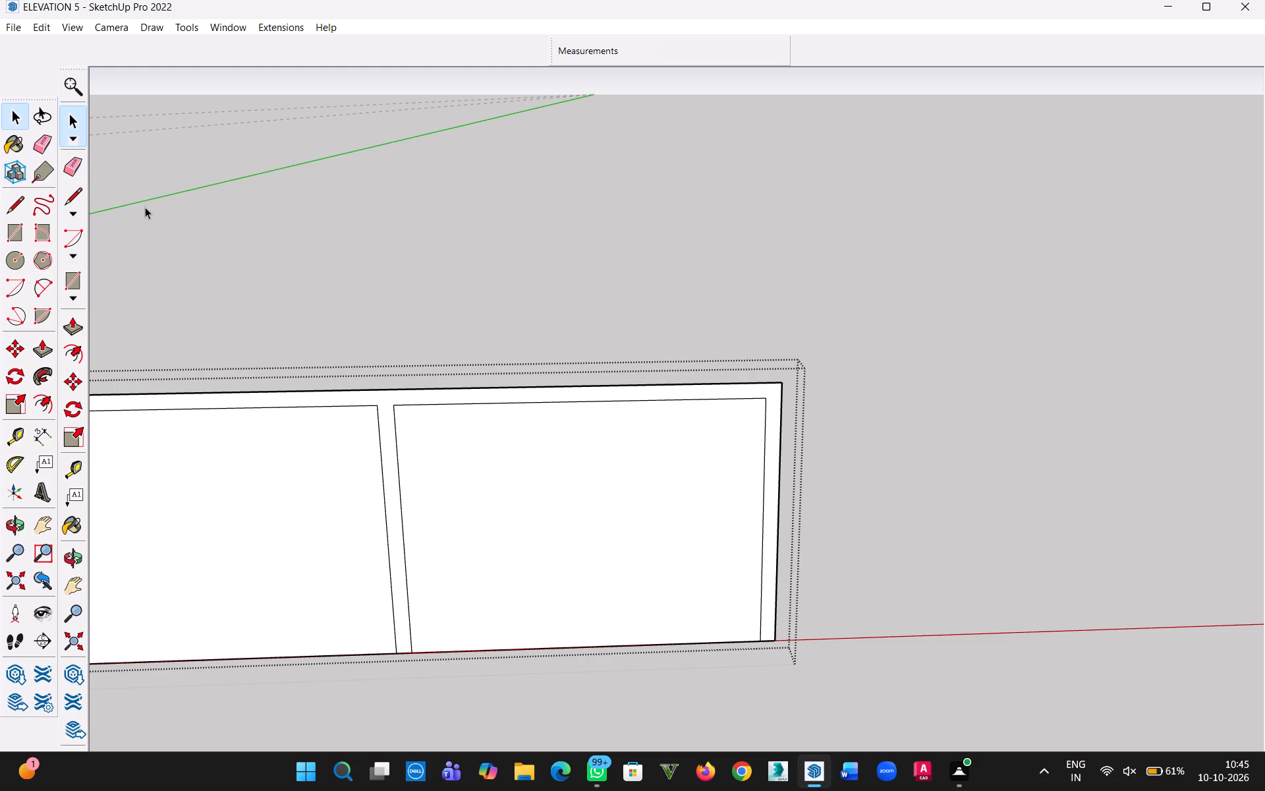
{"action": "scroll", "coordinate": [157, 232], "scroll_direction": "down", "scroll_amount": 4}
{"action": "scroll", "coordinate": [352, 366], "scroll_direction": "down", "scroll_amount": 3}
{"action": "key", "text": "h"}
{"action": "left_click_drag", "start_coordinate": [357, 376], "coordinate": [1046, 324]}
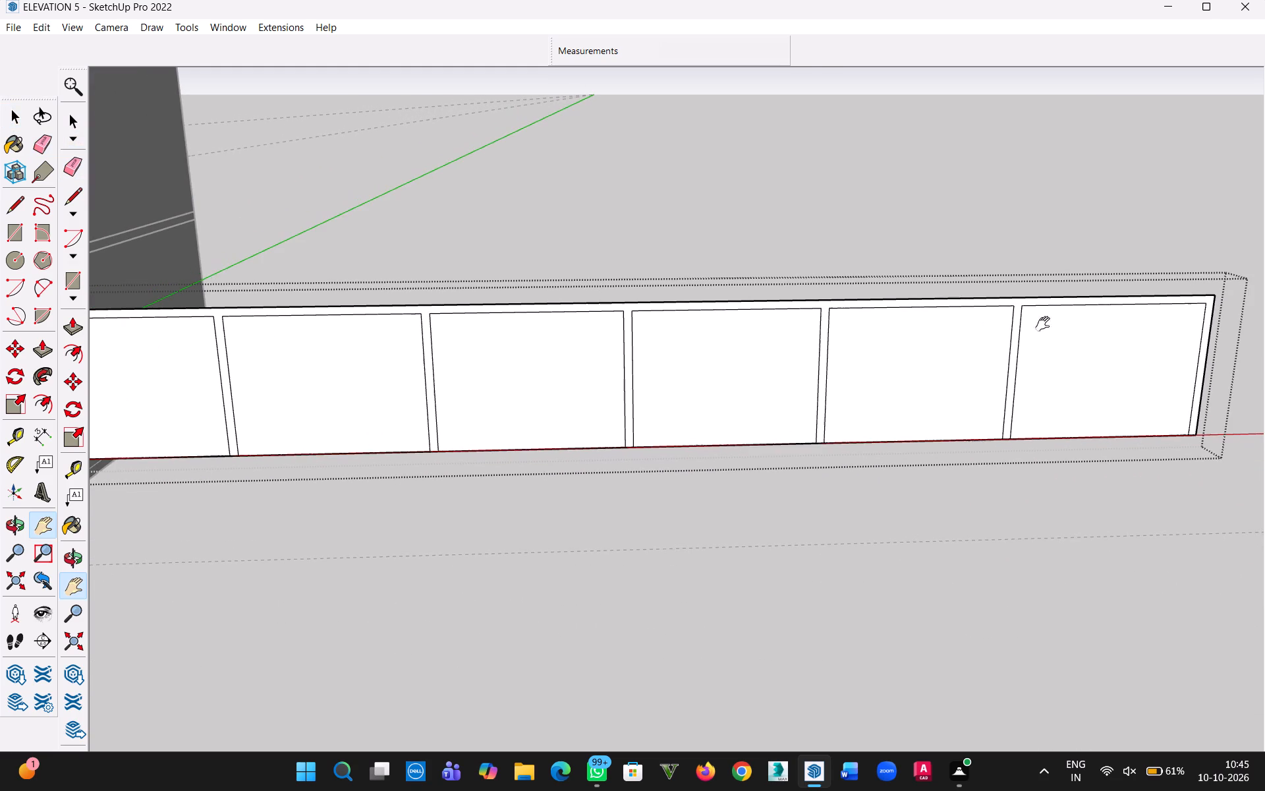
{"action": "left_click_drag", "start_coordinate": [1046, 324], "coordinate": [1046, 324]}
{"action": "left_click_drag", "start_coordinate": [559, 395], "coordinate": [974, 406]}
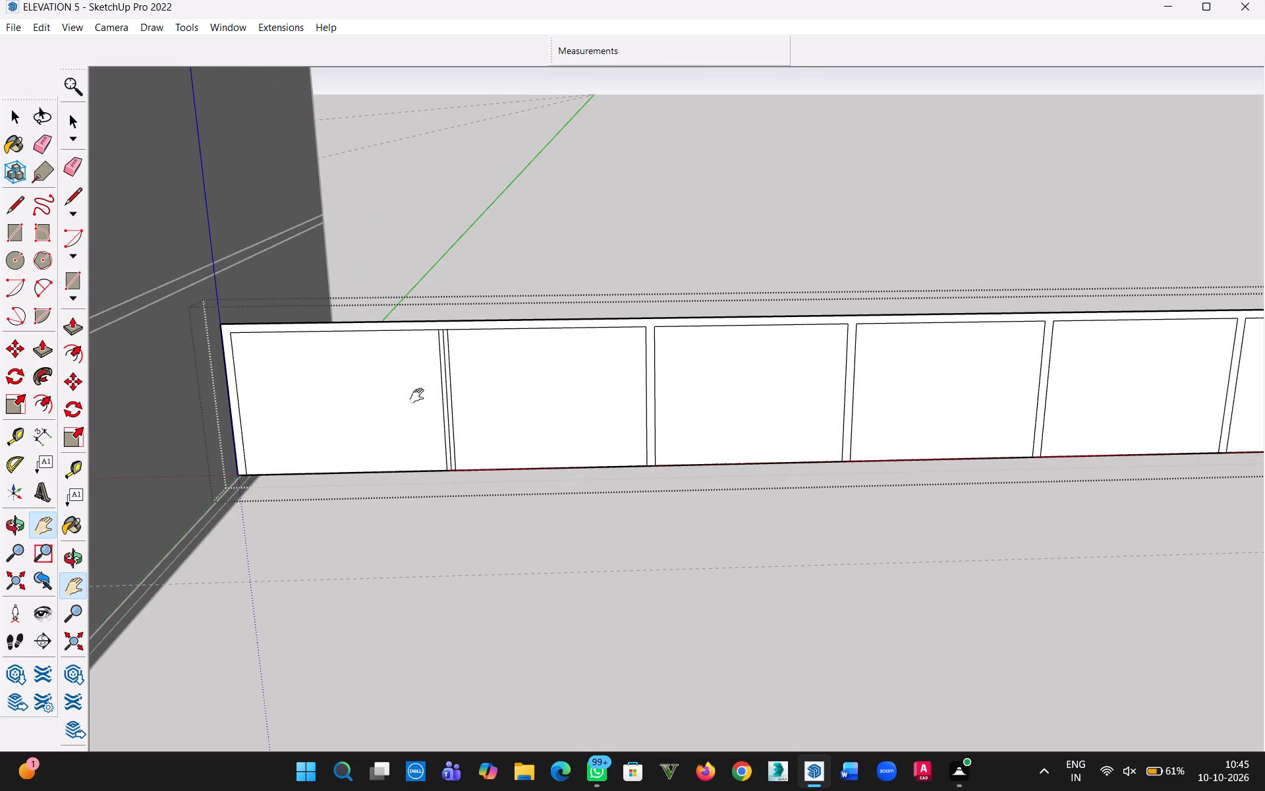
{"action": "key", "text": "e"}
{"action": "left_click", "coordinate": [351, 410]}
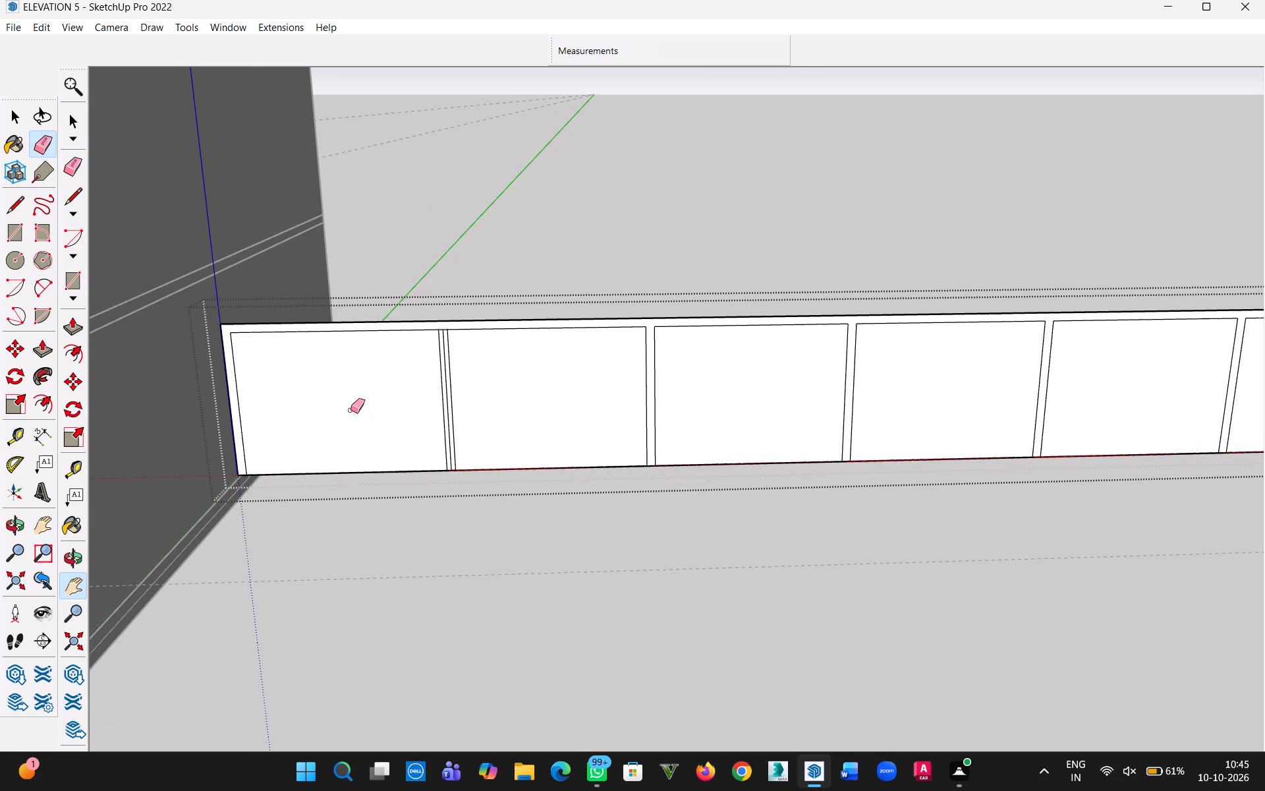
{"action": "left_click_drag", "start_coordinate": [347, 395], "coordinate": [366, 426]}
{"action": "left_click_drag", "start_coordinate": [372, 429], "coordinate": [315, 394]}
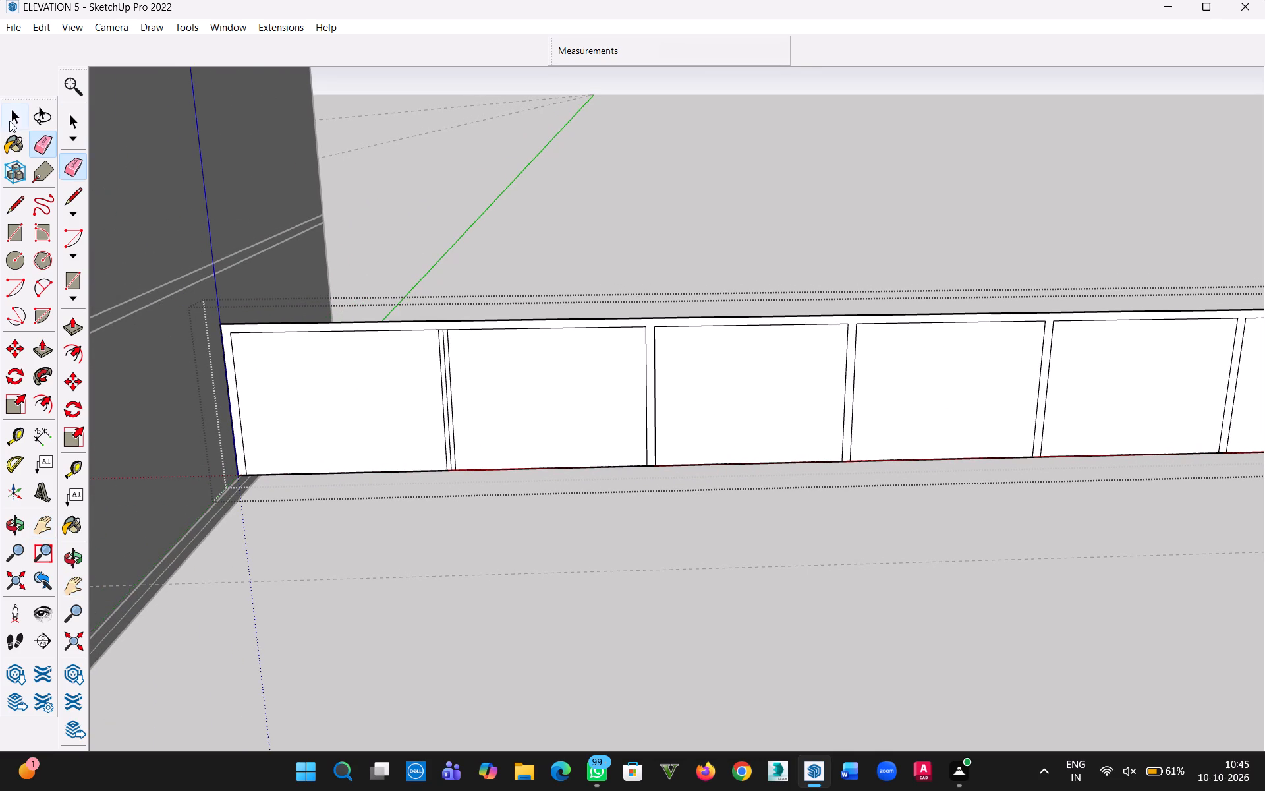
{"action": "left_click", "coordinate": [9, 121]}
{"action": "left_click", "coordinate": [362, 374]}
{"action": "key", "text": "Delete"}
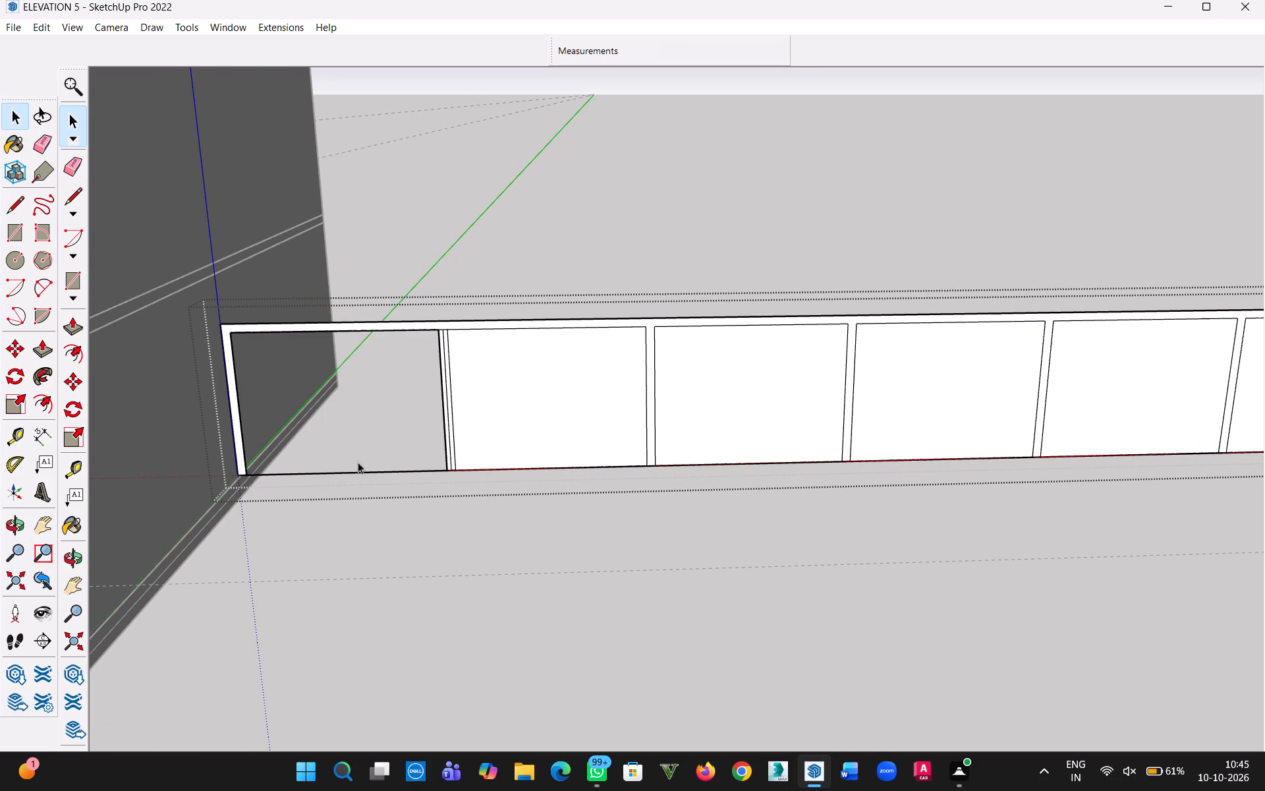
{"action": "left_click", "coordinate": [357, 473]}
{"action": "key", "text": "Delete"}
Delete the infill faces and bottom edges of the second and third railing bays.
{"action": "left_click", "coordinate": [564, 422]}
{"action": "key", "text": "Delete"}
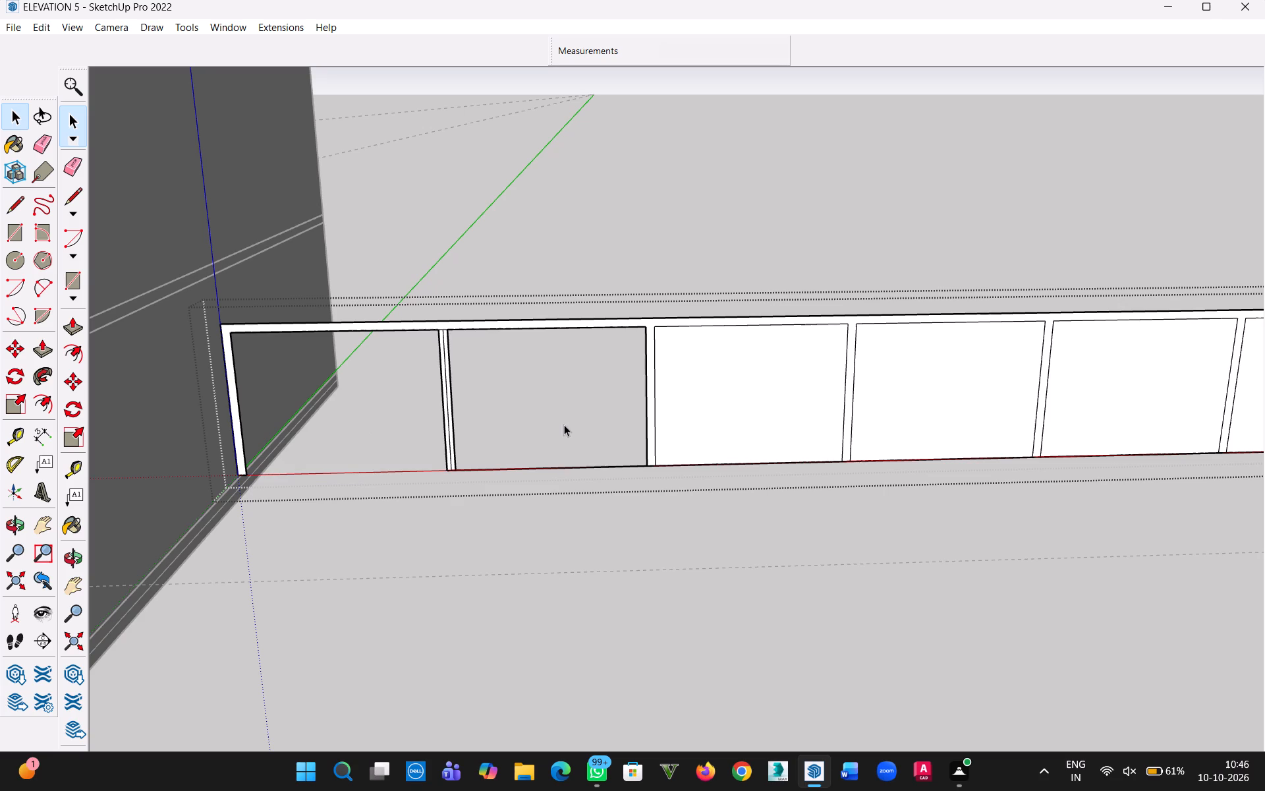
{"action": "left_click", "coordinate": [559, 467]}
{"action": "key", "text": "Delete"}
{"action": "left_click", "coordinate": [760, 395]}
{"action": "key", "text": "Delete"}
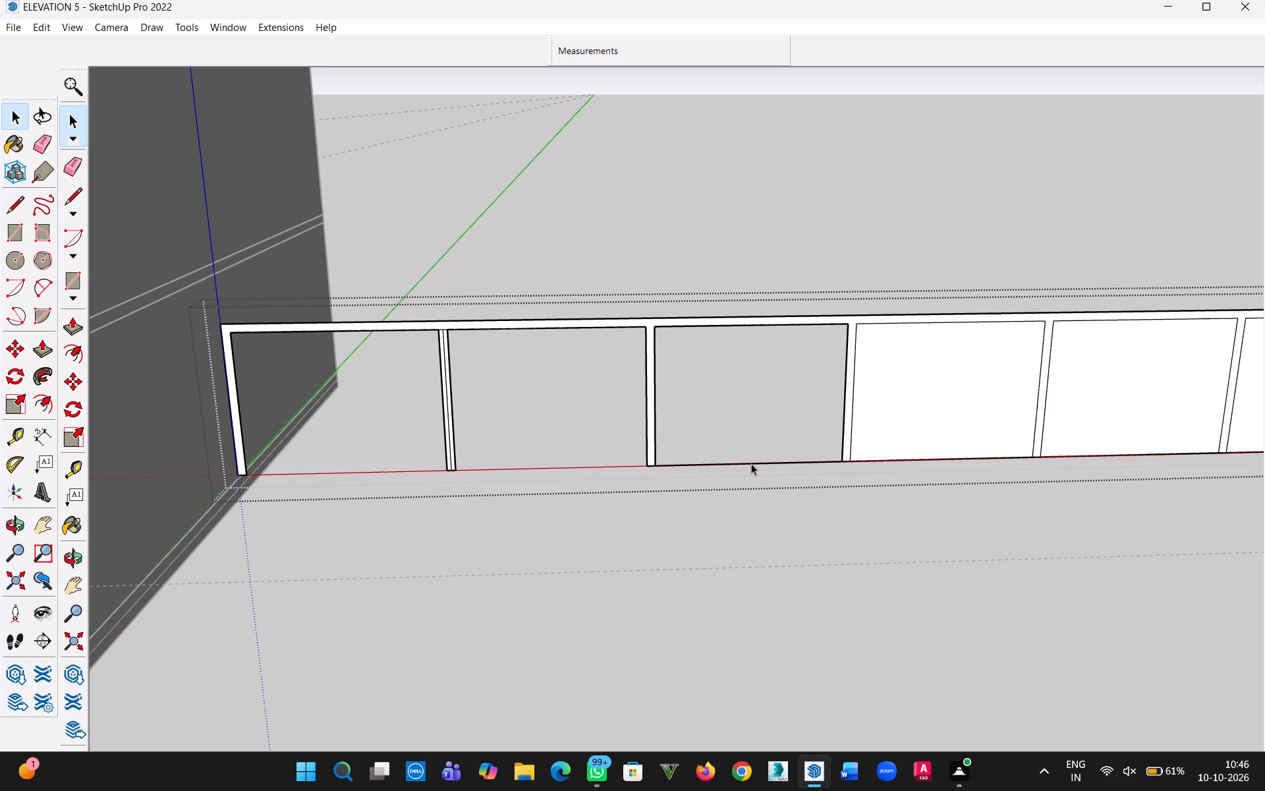
{"action": "left_click", "coordinate": [751, 463]}
{"action": "key", "text": "Delete"}
Erase the leftover middle line of the post between the first and second bays.
{"action": "scroll", "coordinate": [384, 377], "scroll_direction": "up", "scroll_amount": 13}
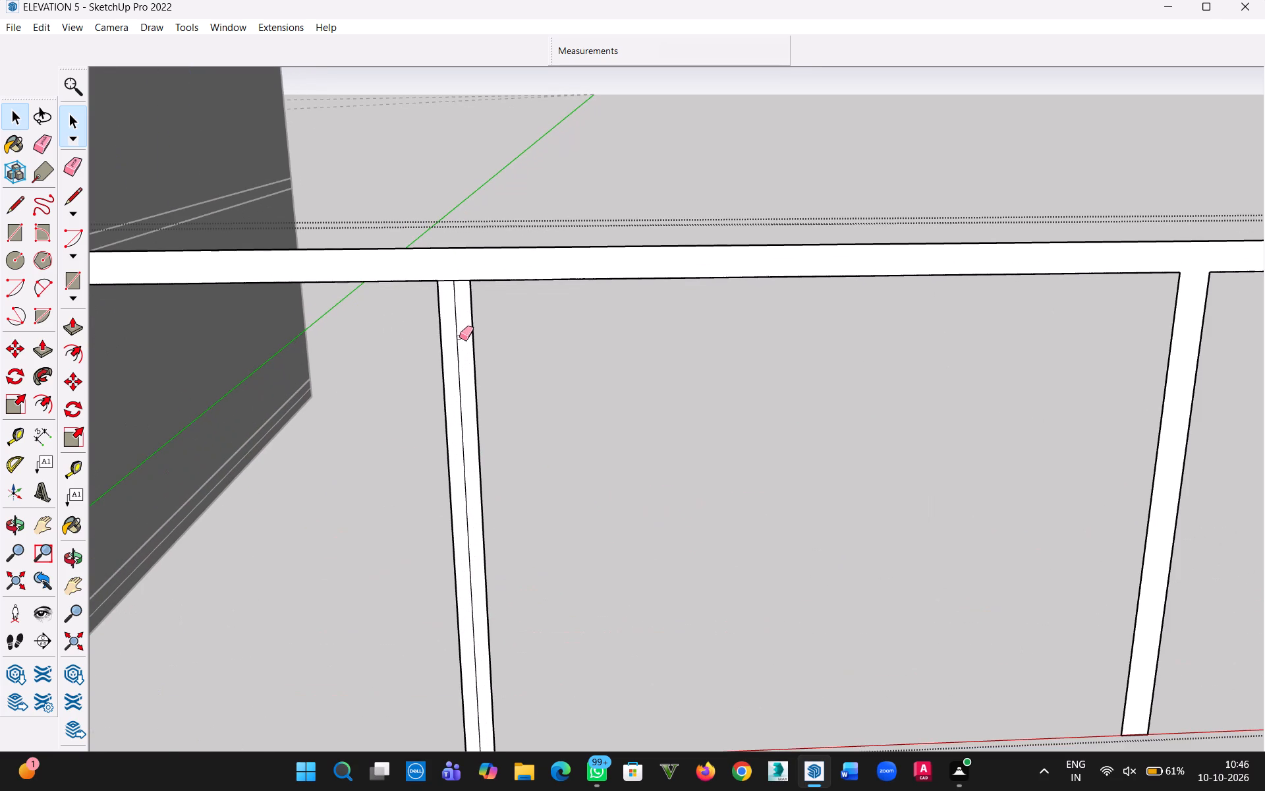
{"action": "key", "text": "e"}
{"action": "left_click_drag", "start_coordinate": [454, 275], "coordinate": [454, 306]}
Erase the bottom edges of the fourth and fifth railing bays to remove their infill faces.
{"action": "scroll", "coordinate": [538, 384], "scroll_direction": "down", "scroll_amount": 11}
{"action": "key", "text": "h"}
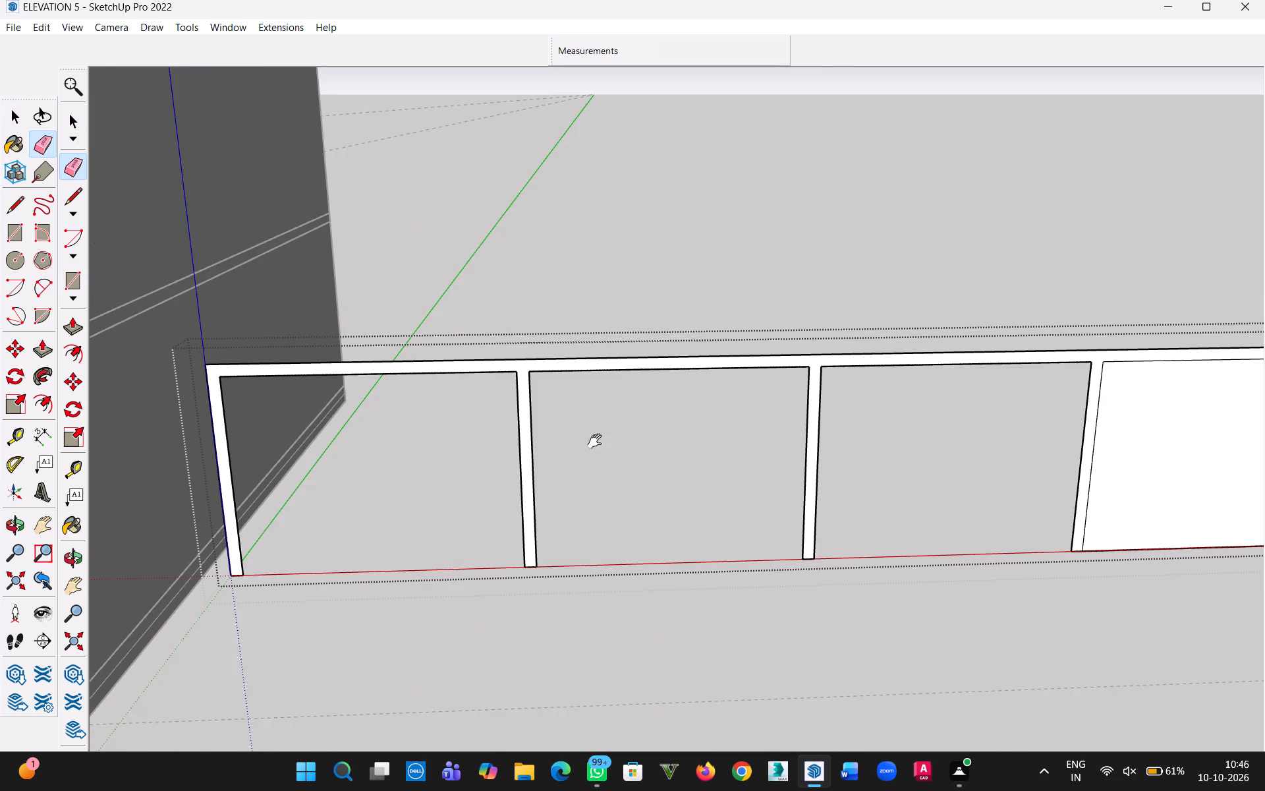
{"action": "left_click_drag", "start_coordinate": [637, 437], "coordinate": [289, 482]}
{"action": "left_click_drag", "start_coordinate": [643, 458], "coordinate": [403, 458]}
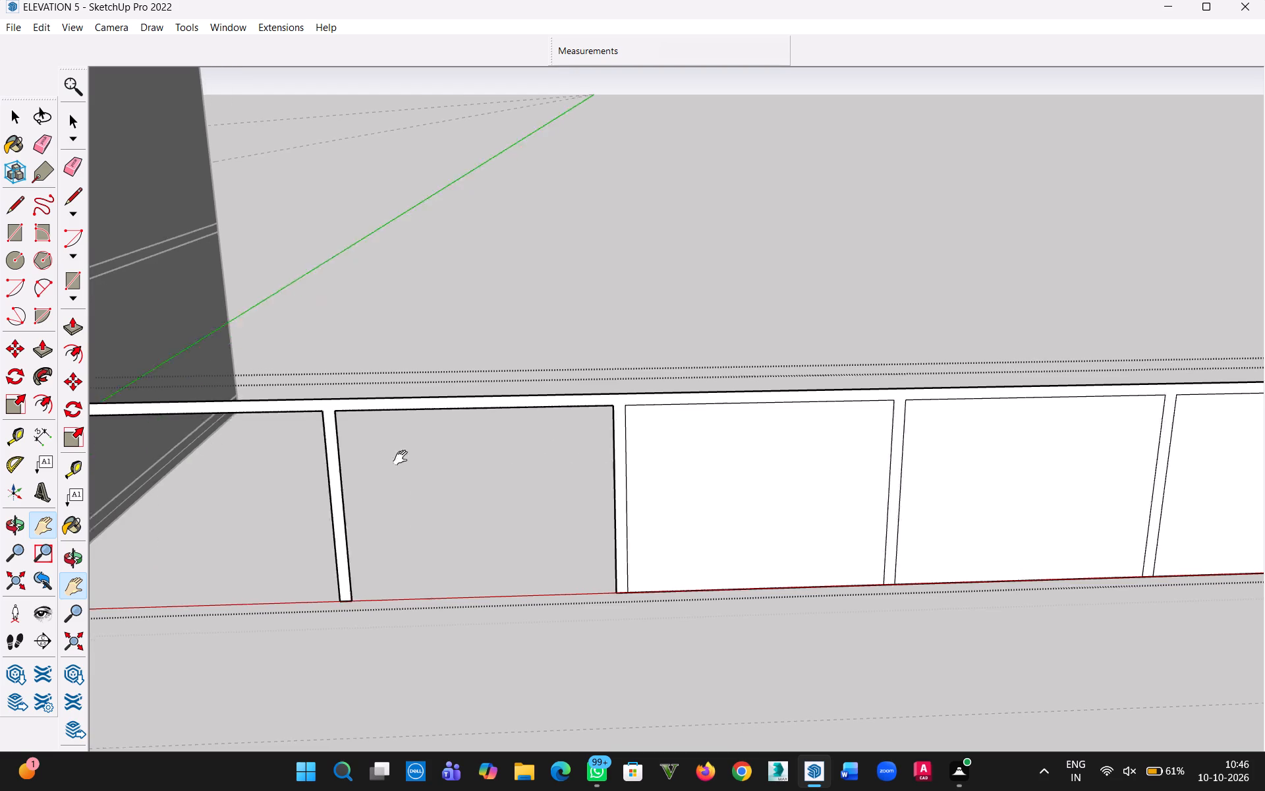
{"action": "left_click_drag", "start_coordinate": [403, 458], "coordinate": [120, 461]}
{"action": "scroll", "coordinate": [317, 446], "scroll_direction": "down", "scroll_amount": 2}
{"action": "scroll", "coordinate": [374, 459], "scroll_direction": "up", "scroll_amount": 4}
{"action": "key", "text": "Escape"}
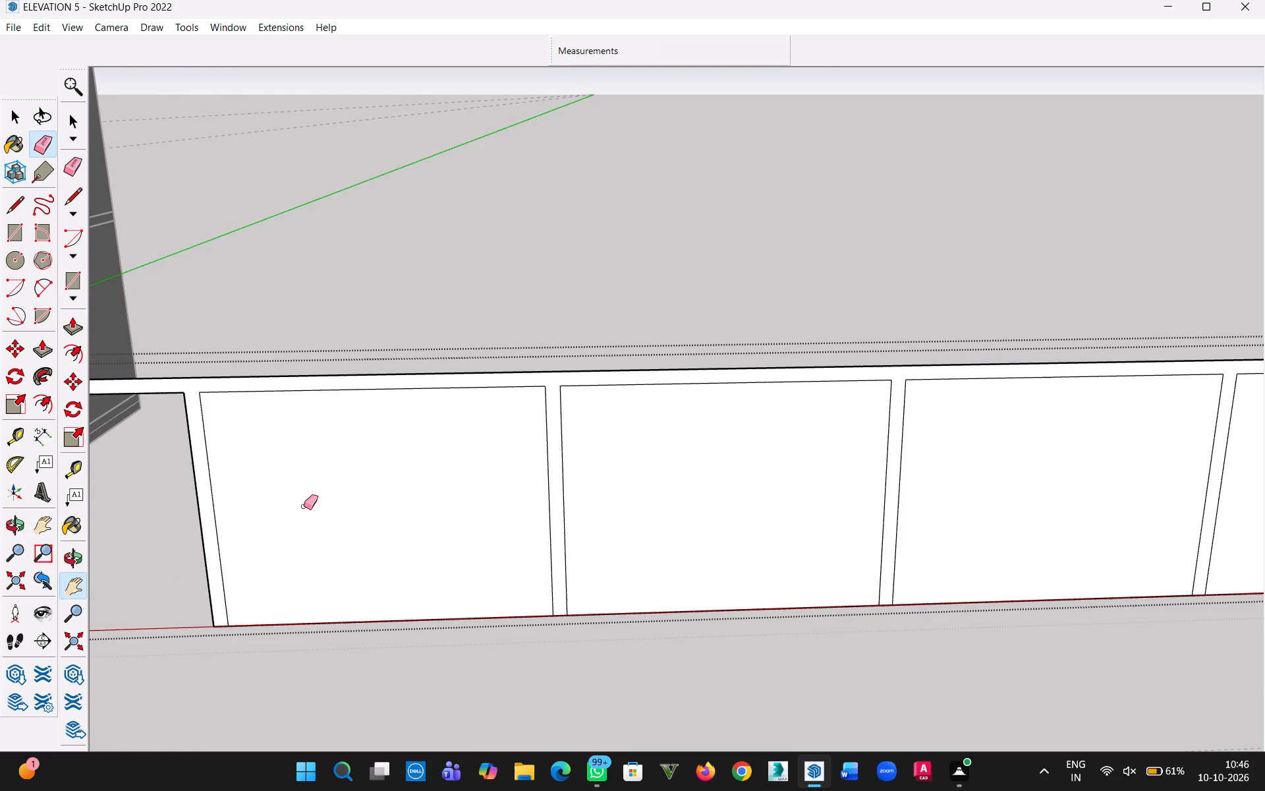
{"action": "scroll", "coordinate": [316, 560], "scroll_direction": "up", "scroll_amount": 4}
{"action": "left_click_drag", "start_coordinate": [392, 626], "coordinate": [392, 654]}
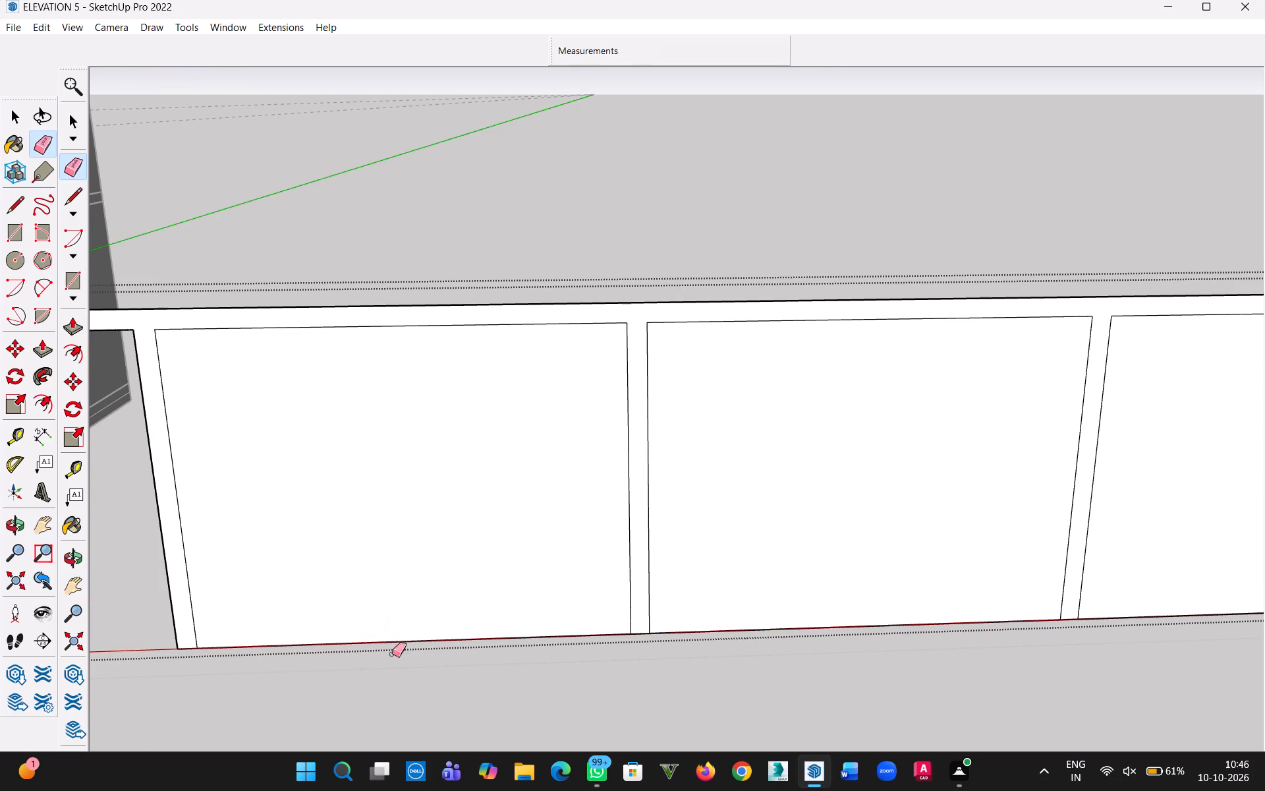
{"action": "left_click_drag", "start_coordinate": [392, 654], "coordinate": [392, 693]}
{"action": "left_click_drag", "start_coordinate": [836, 519], "coordinate": [864, 709]}
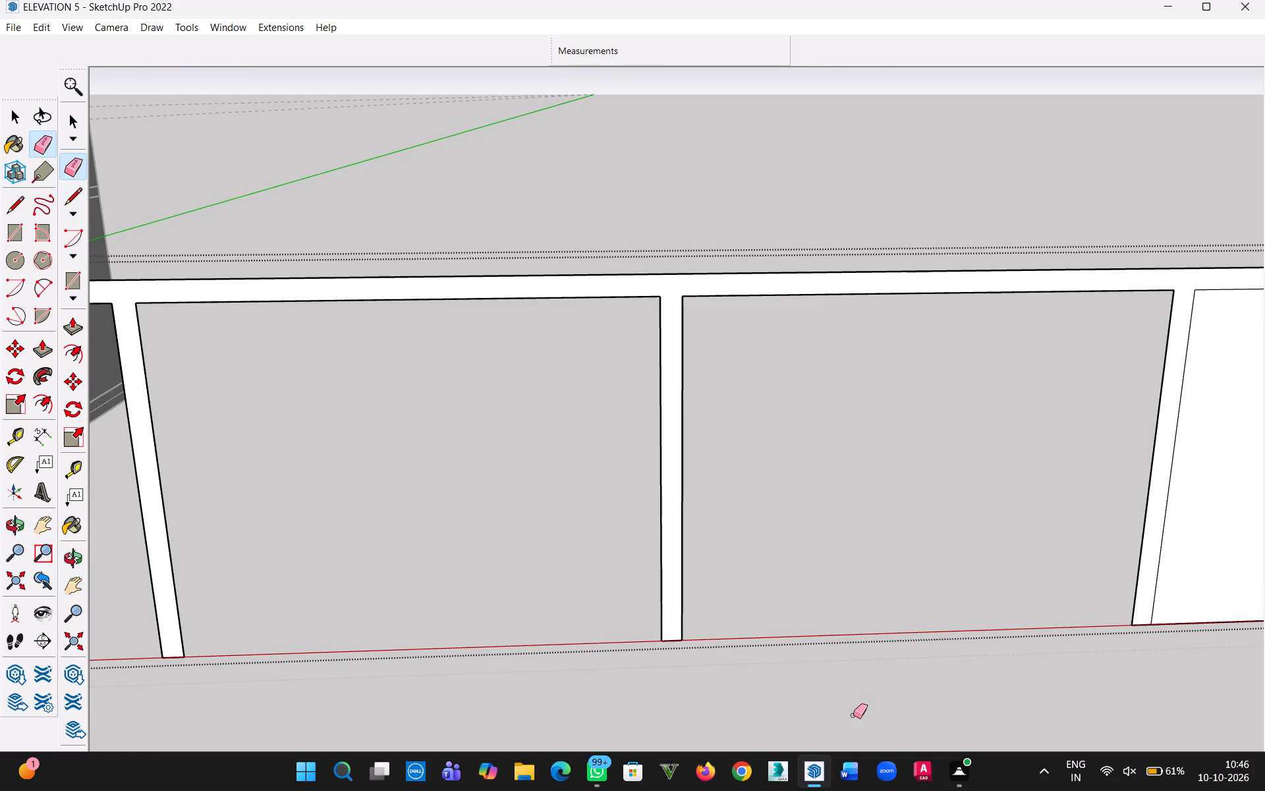
Erase the bottom edges of the sixth and seventh railing bays to open them up as well.
{"action": "key", "text": "h"}
{"action": "left_click_drag", "start_coordinate": [895, 606], "coordinate": [269, 605]}
{"action": "key", "text": "Escape"}
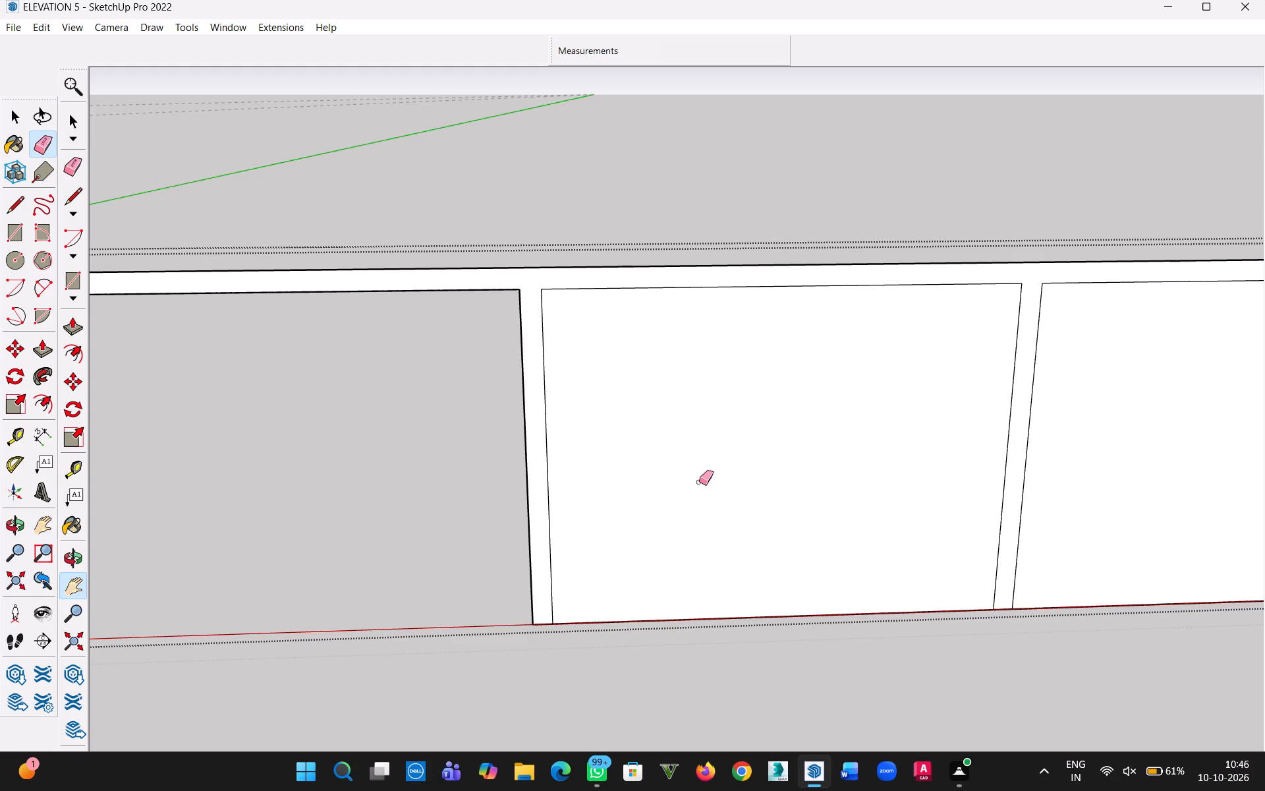
{"action": "left_click_drag", "start_coordinate": [700, 488], "coordinate": [704, 695]}
{"action": "left_click_drag", "start_coordinate": [752, 570], "coordinate": [750, 682]}
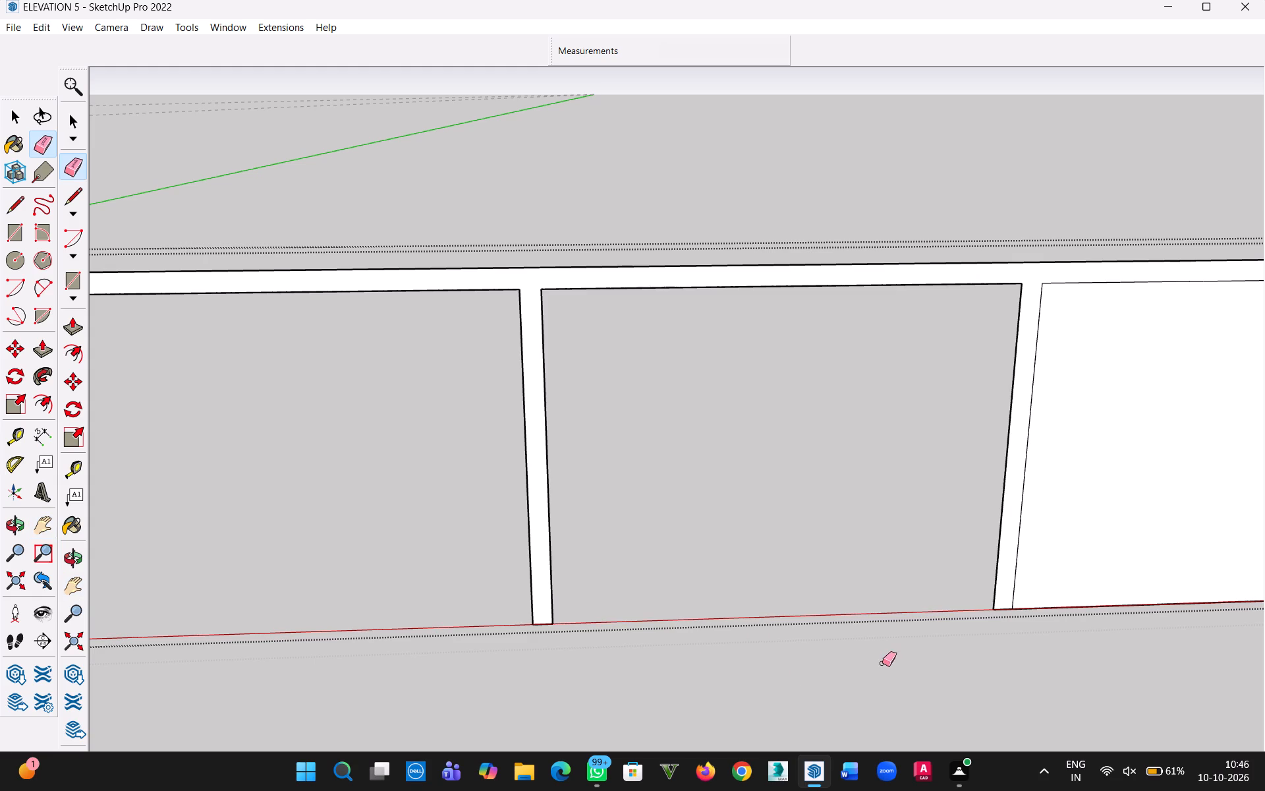
{"action": "key", "text": "h"}
{"action": "left_click_drag", "start_coordinate": [873, 662], "coordinate": [384, 660]}
{"action": "left_click_drag", "start_coordinate": [651, 492], "coordinate": [648, 503]}
{"action": "key", "text": "Escape"}
{"action": "left_click", "coordinate": [648, 503]}
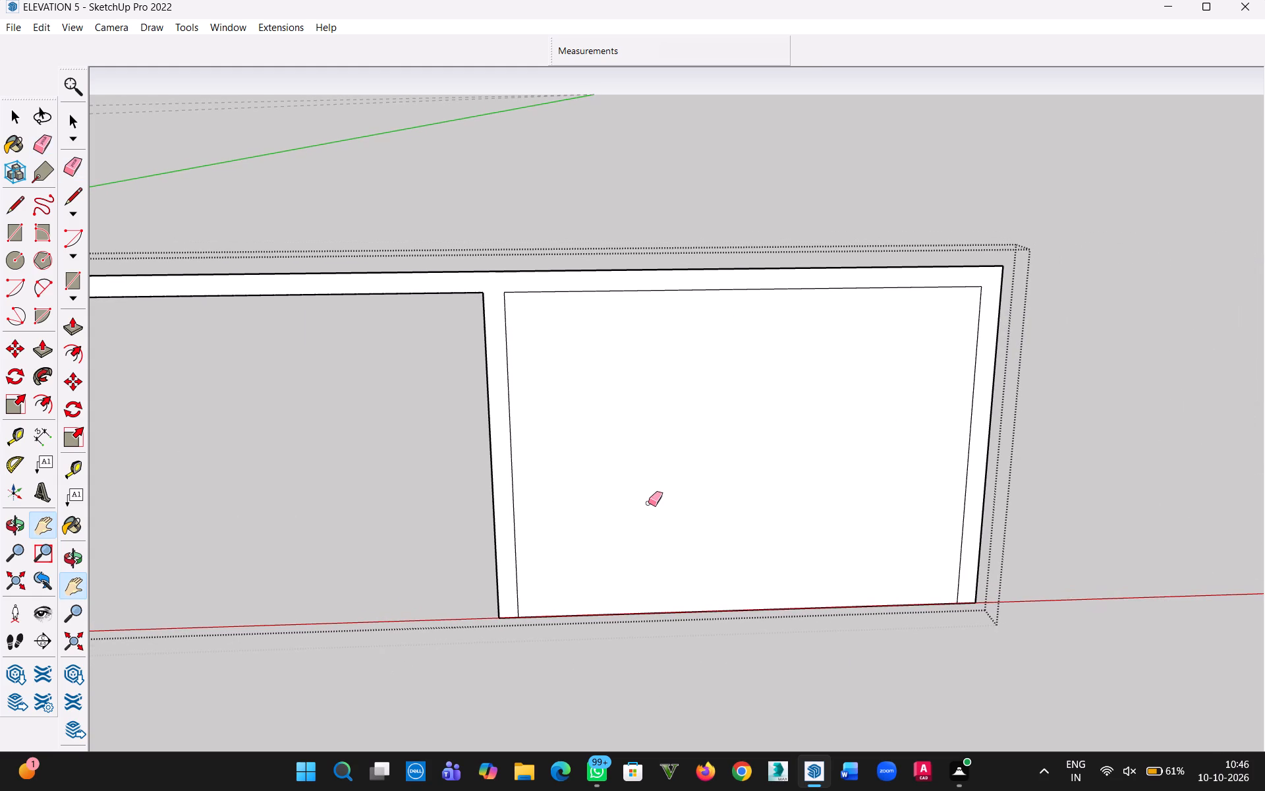
{"action": "left_click_drag", "start_coordinate": [648, 503], "coordinate": [644, 664]}
{"action": "left_click_drag", "start_coordinate": [661, 579], "coordinate": [659, 664]}
{"action": "left_click_drag", "start_coordinate": [625, 597], "coordinate": [633, 657]}
Push/Pull the railing frame face, with its top rail and posts, outward by 2".
{"action": "scroll", "coordinate": [401, 431], "scroll_direction": "down", "scroll_amount": 4}
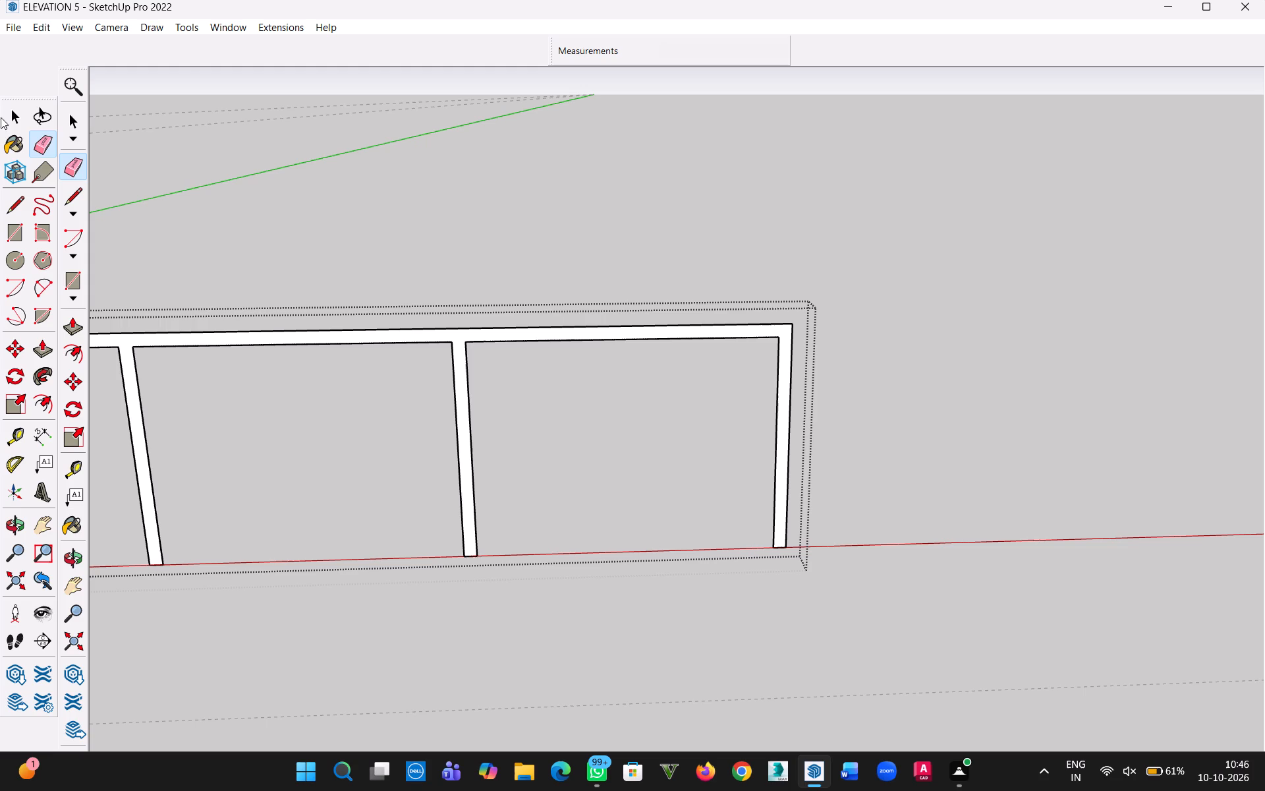
{"action": "left_click", "coordinate": [10, 126]}
{"action": "key", "text": "p"}
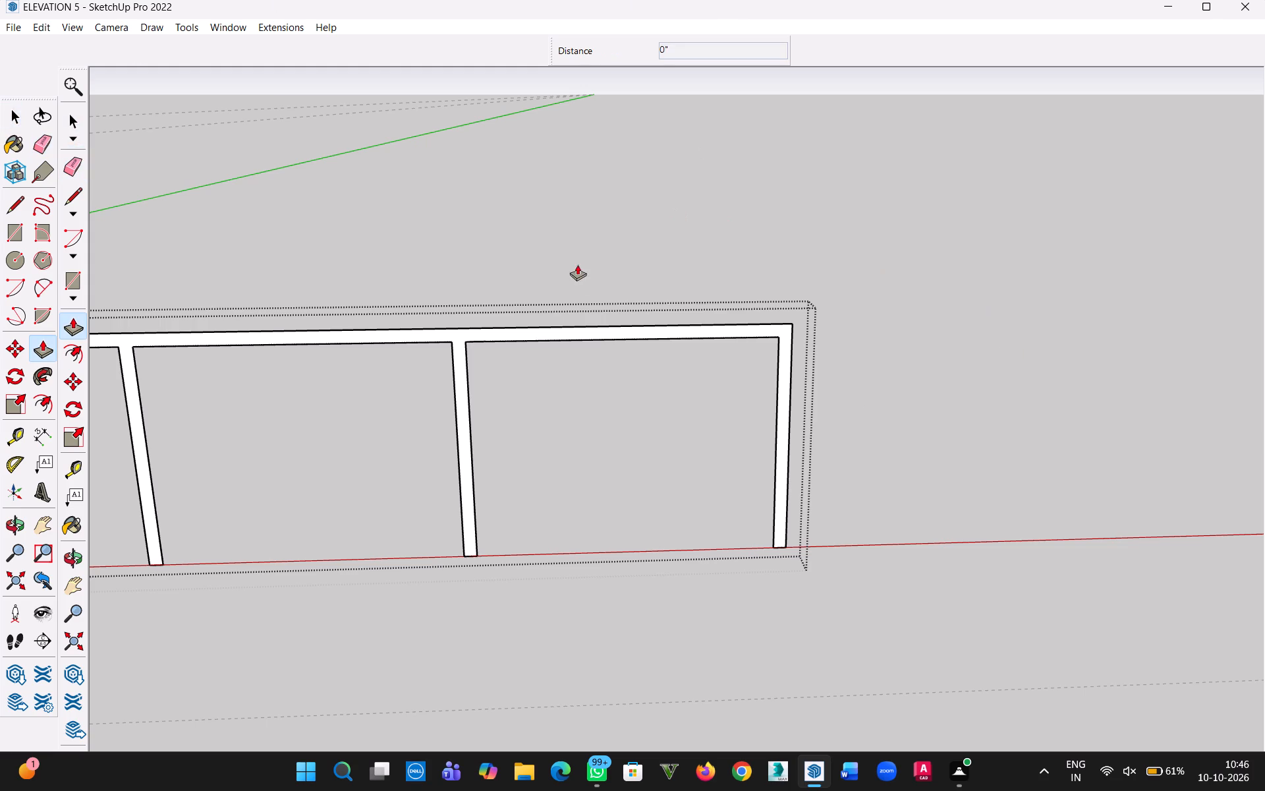
{"action": "left_click", "coordinate": [624, 332]}
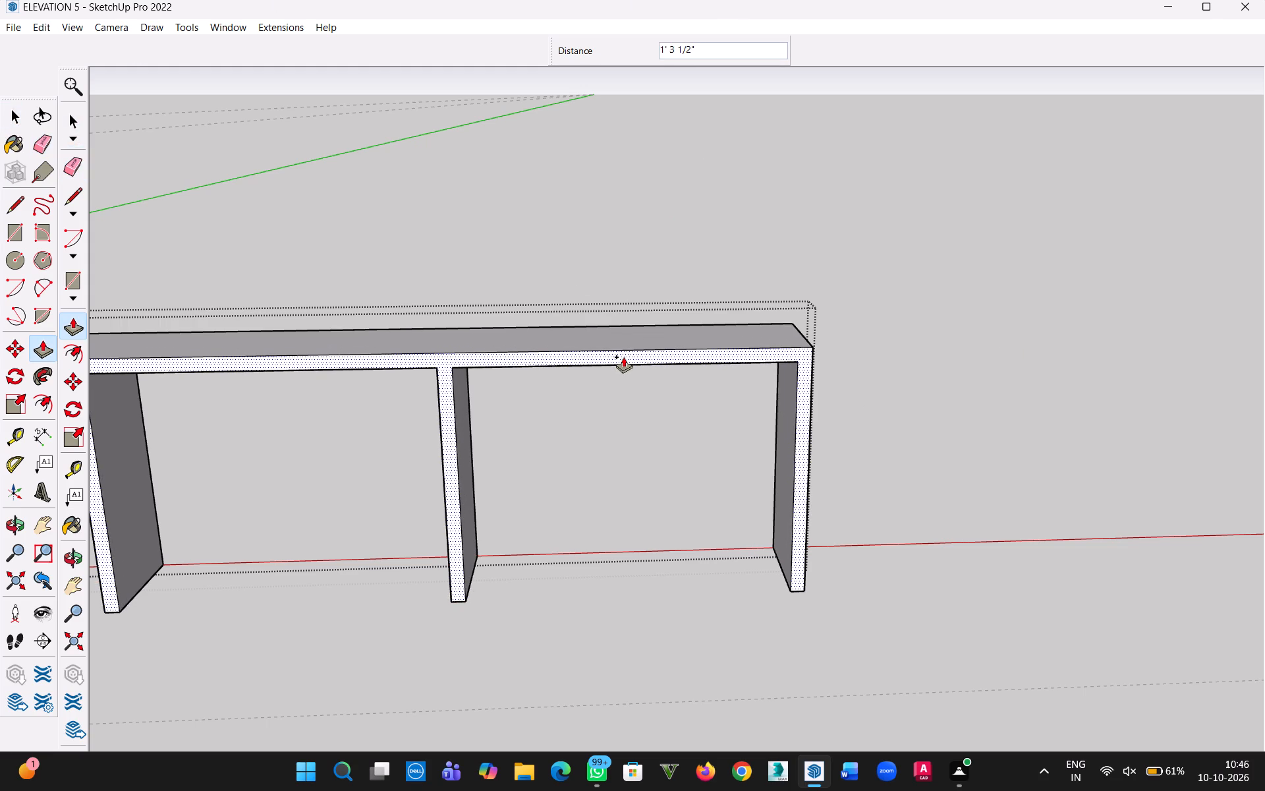
{"action": "type", "text": "2\""}
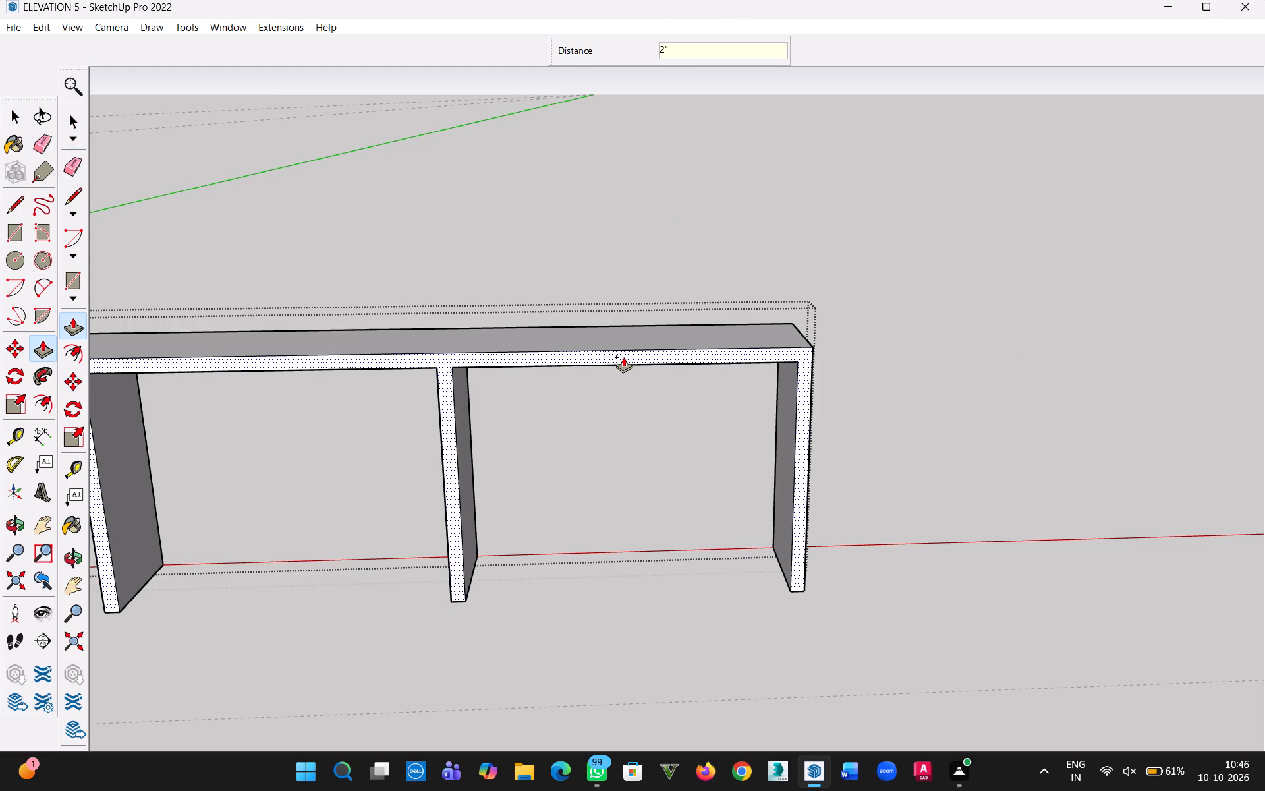
{"action": "key", "text": "Return"}
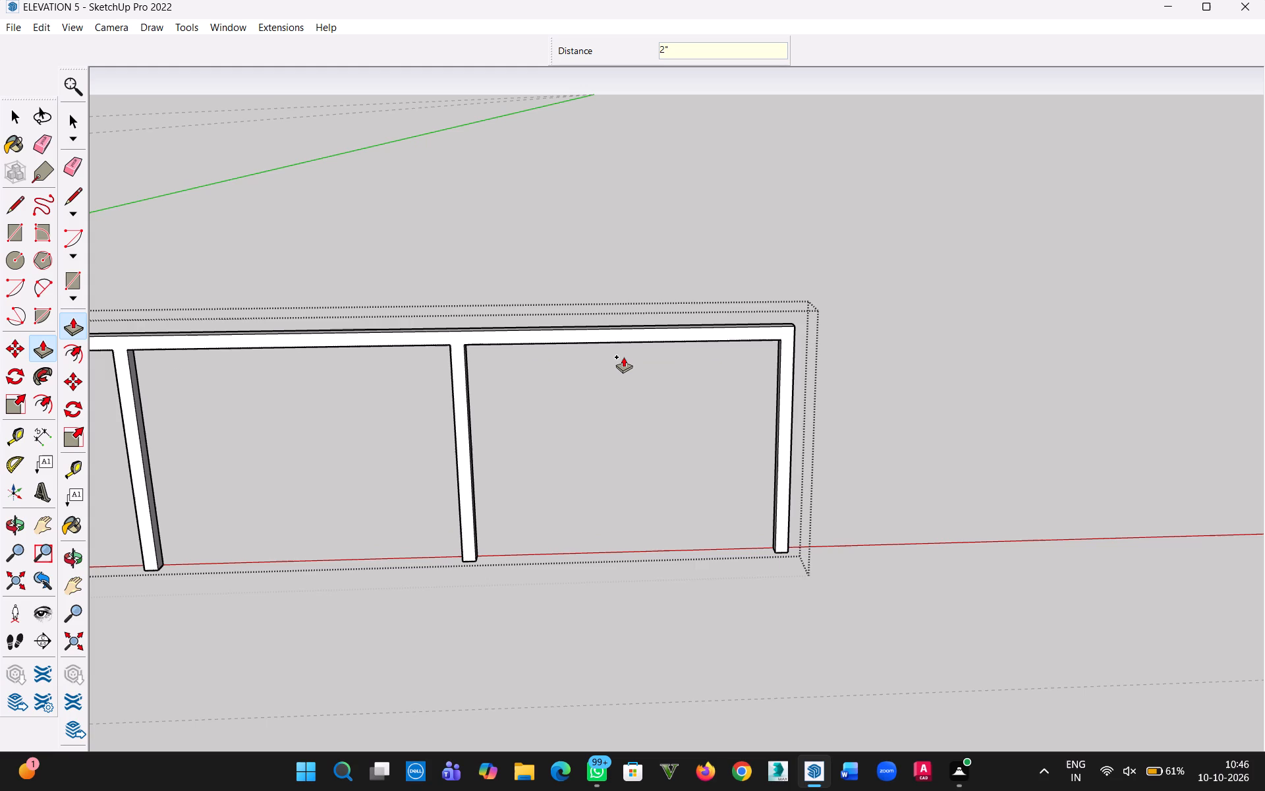
{"action": "left_click", "coordinate": [18, 113]}
{"action": "left_click", "coordinate": [746, 299]}
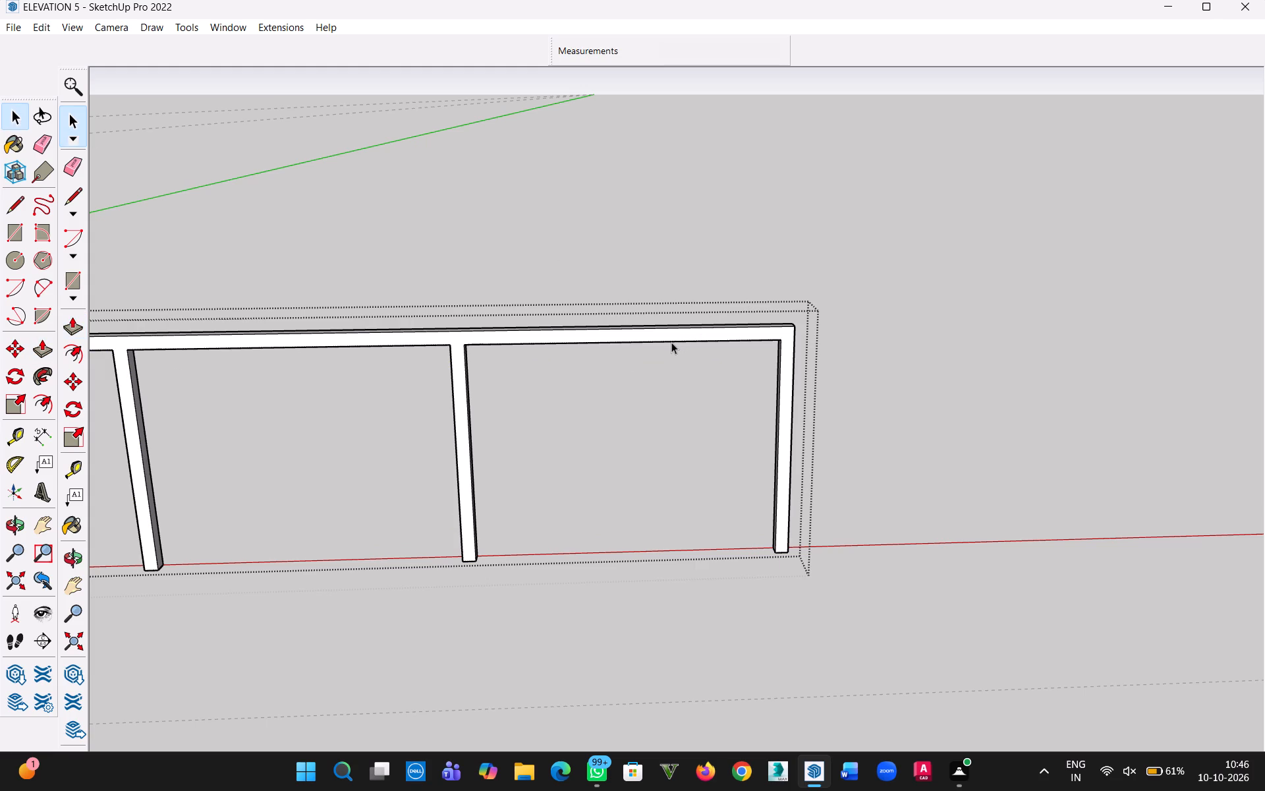
Draw a 28' by 3' rectangle across the railing frame's front, from its top-left corner to the bottom-right corner of the last post.
{"action": "scroll", "coordinate": [590, 370], "scroll_direction": "down", "scroll_amount": 9}
{"action": "key", "text": "h"}
{"action": "left_click_drag", "start_coordinate": [576, 392], "coordinate": [1063, 441]}
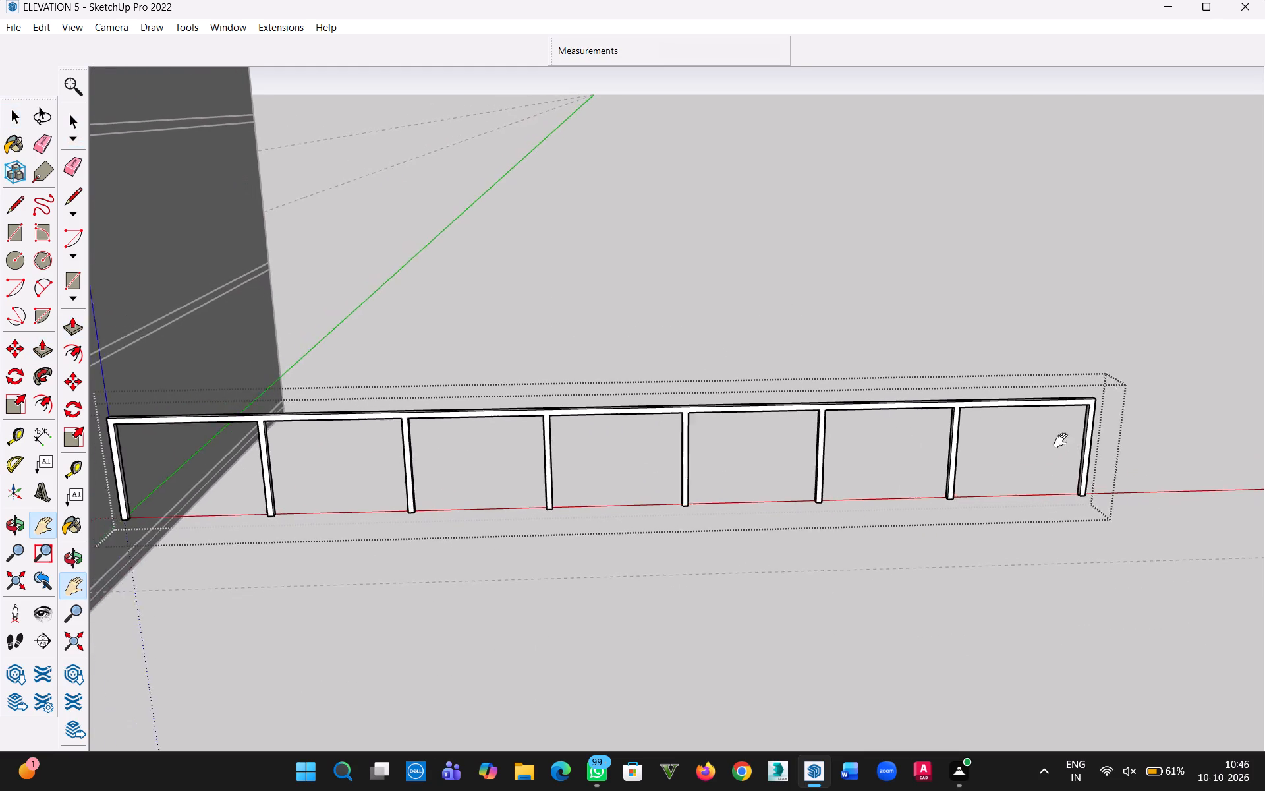
{"action": "left_click_drag", "start_coordinate": [1063, 441], "coordinate": [1264, 441]}
{"action": "key", "text": "Escape"}
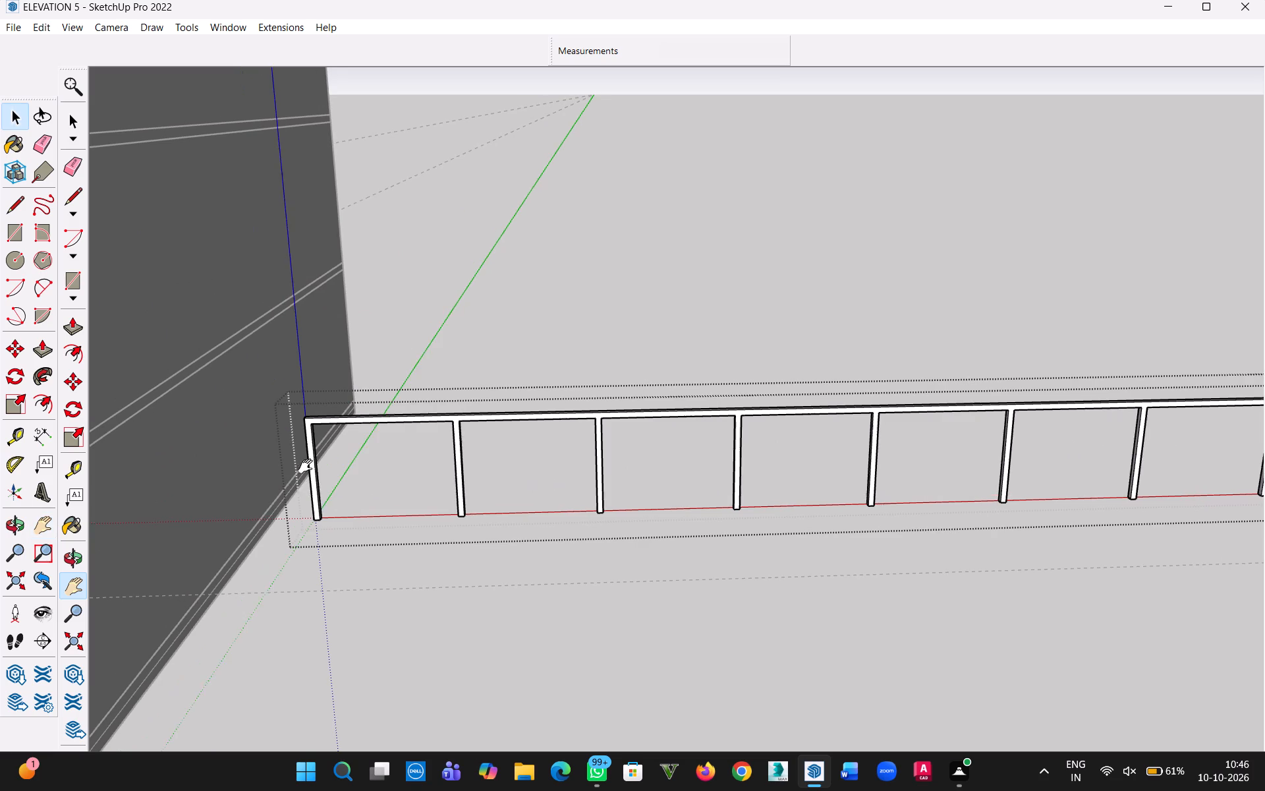
{"action": "scroll", "coordinate": [327, 443], "scroll_direction": "up", "scroll_amount": 4}
{"action": "scroll", "coordinate": [315, 425], "scroll_direction": "down", "scroll_amount": 1}
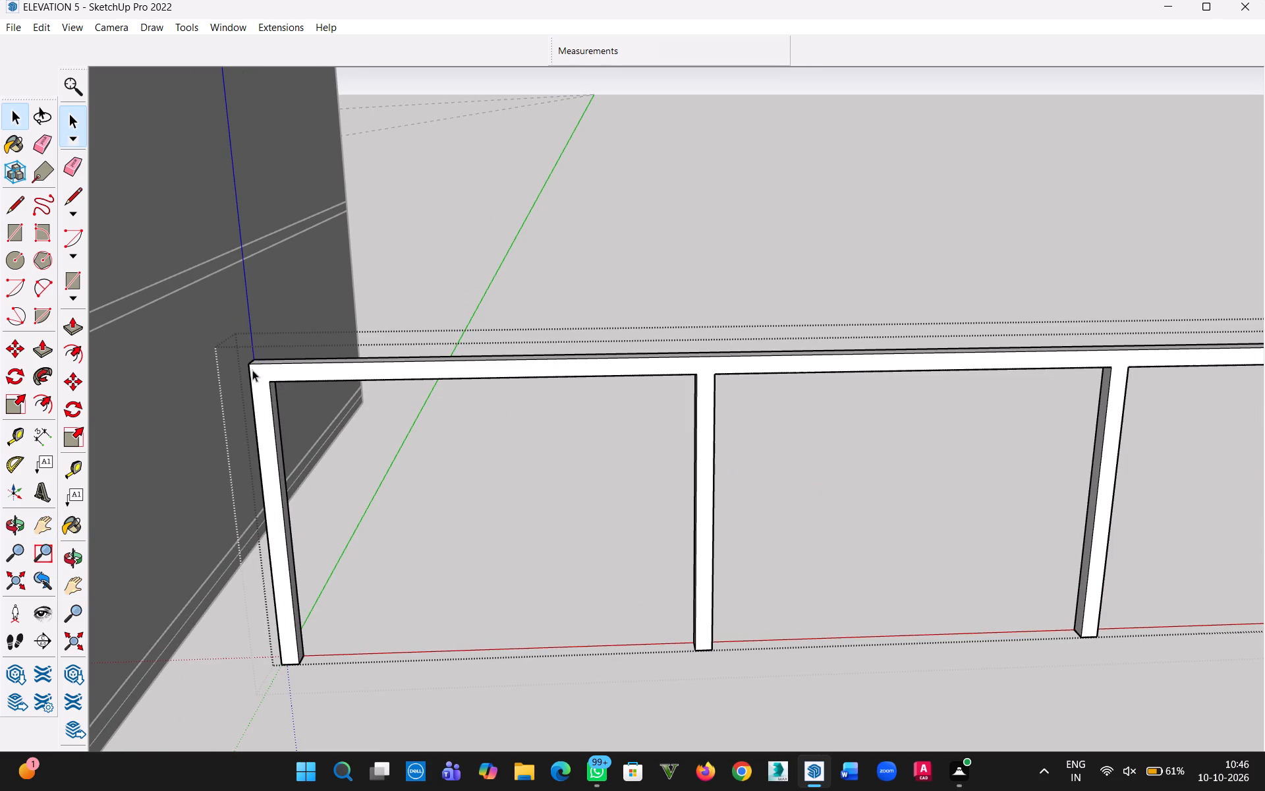
{"action": "key", "text": "r"}
{"action": "left_click", "coordinate": [252, 369]}
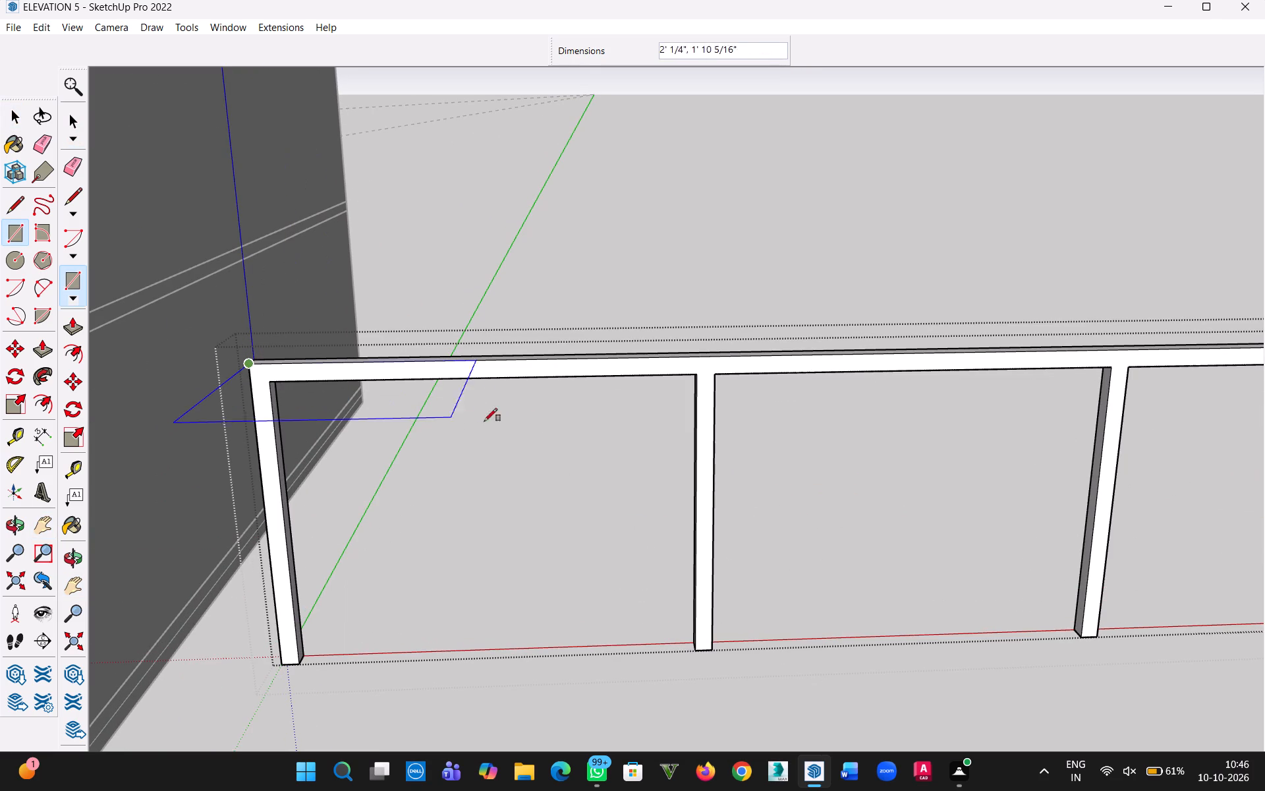
{"action": "key", "text": "h"}
{"action": "left_click_drag", "start_coordinate": [867, 517], "coordinate": [418, 517]}
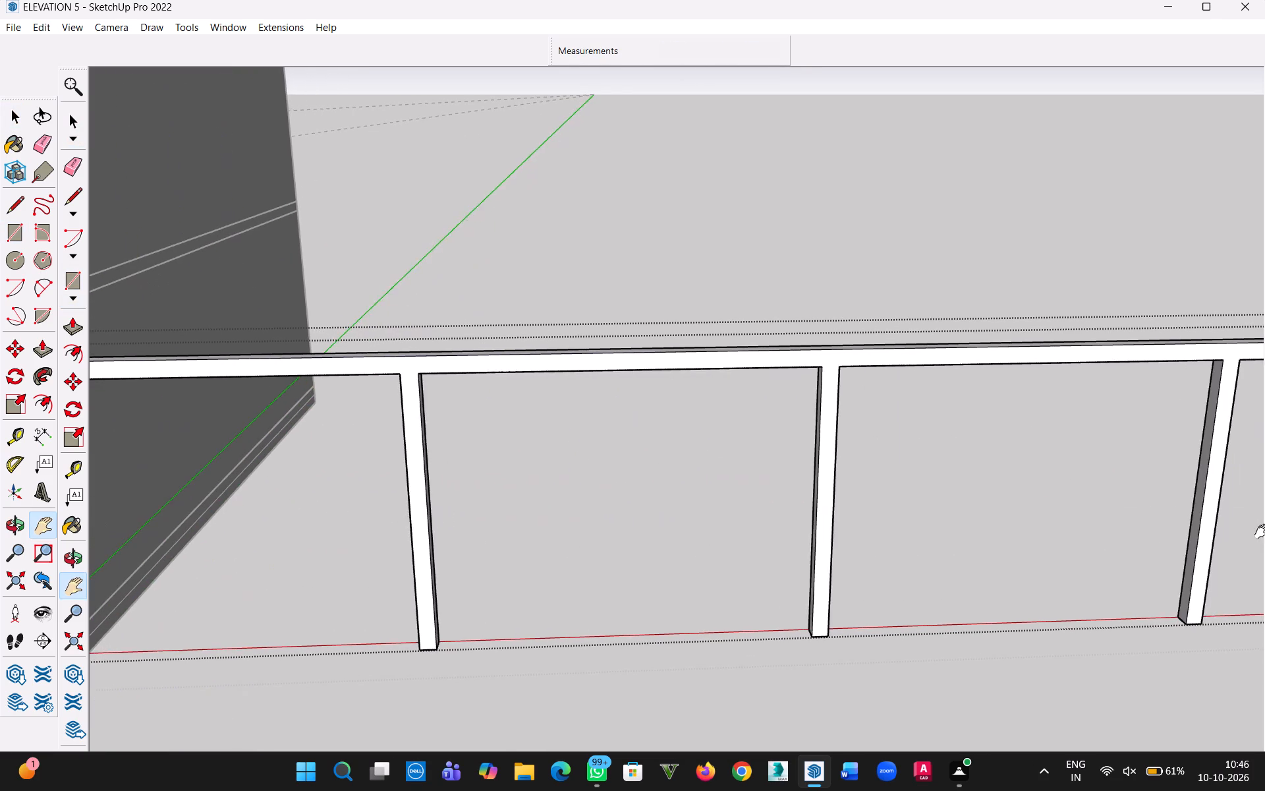
{"action": "left_click_drag", "start_coordinate": [1263, 530], "coordinate": [476, 521]}
{"action": "left_click_drag", "start_coordinate": [1263, 522], "coordinate": [677, 523]}
{"action": "left_click_drag", "start_coordinate": [1228, 517], "coordinate": [702, 517]}
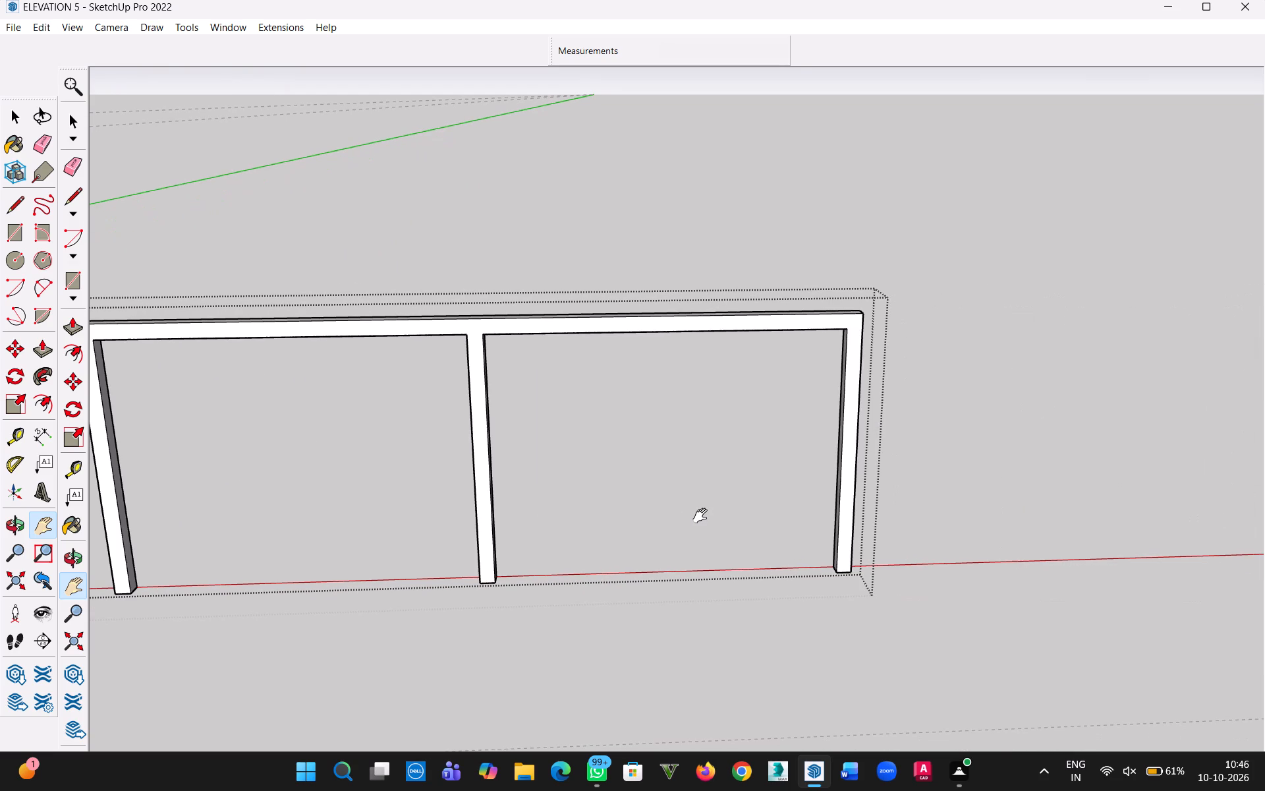
{"action": "key", "text": "Escape"}
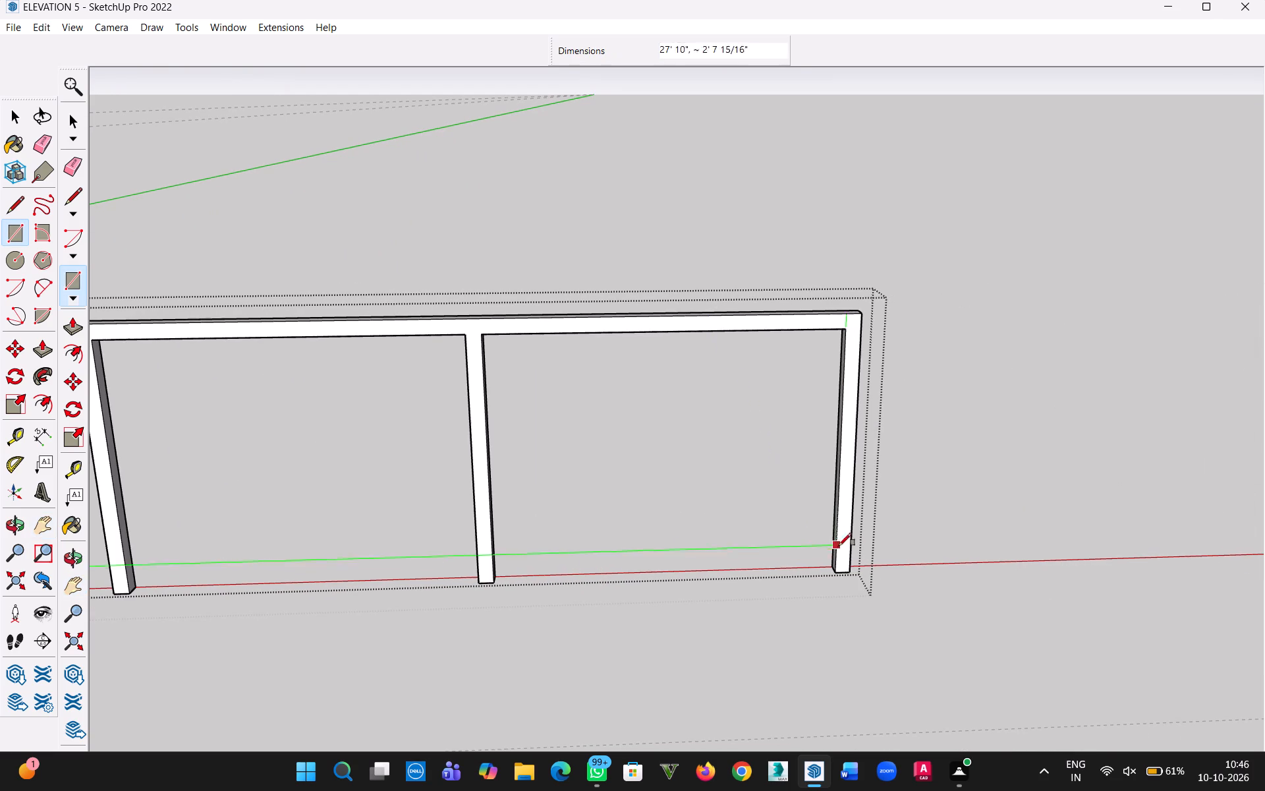
{"action": "scroll", "coordinate": [853, 563], "scroll_direction": "up", "scroll_amount": 6}
{"action": "left_click", "coordinate": [851, 575]}
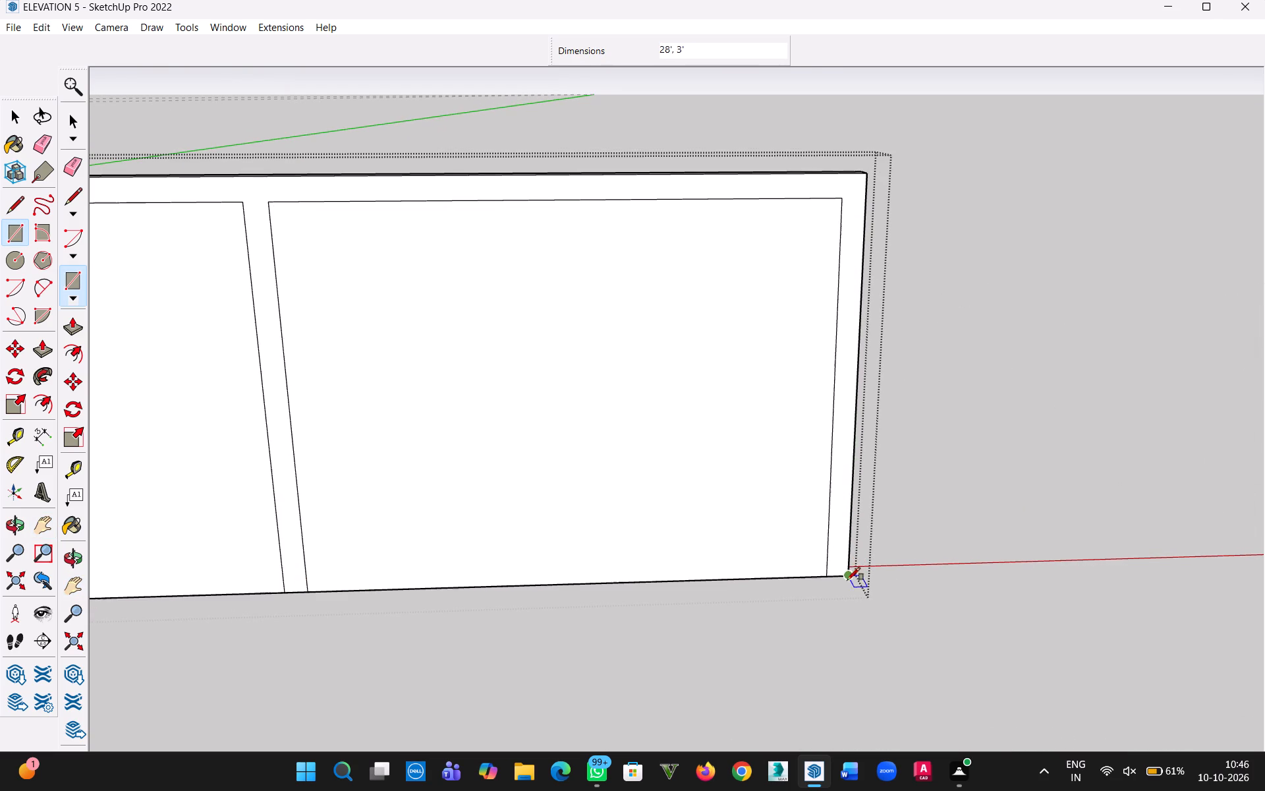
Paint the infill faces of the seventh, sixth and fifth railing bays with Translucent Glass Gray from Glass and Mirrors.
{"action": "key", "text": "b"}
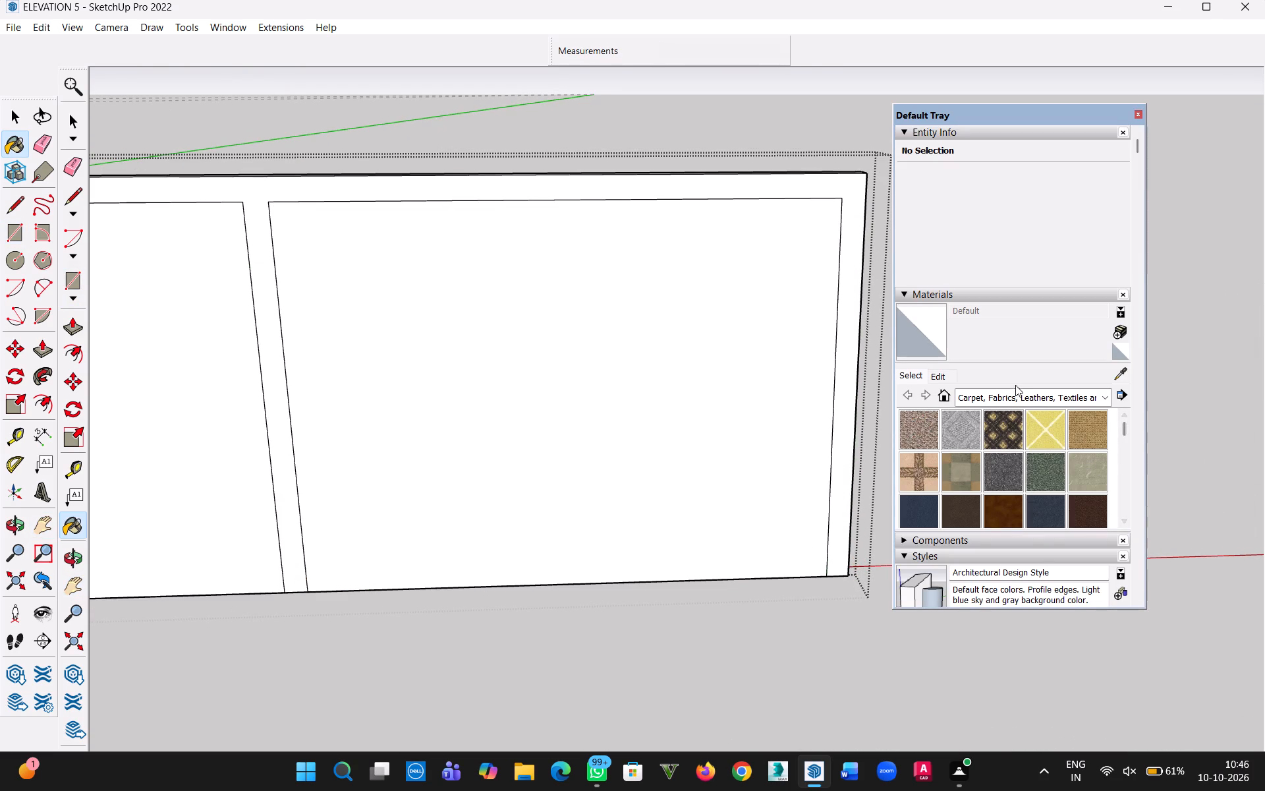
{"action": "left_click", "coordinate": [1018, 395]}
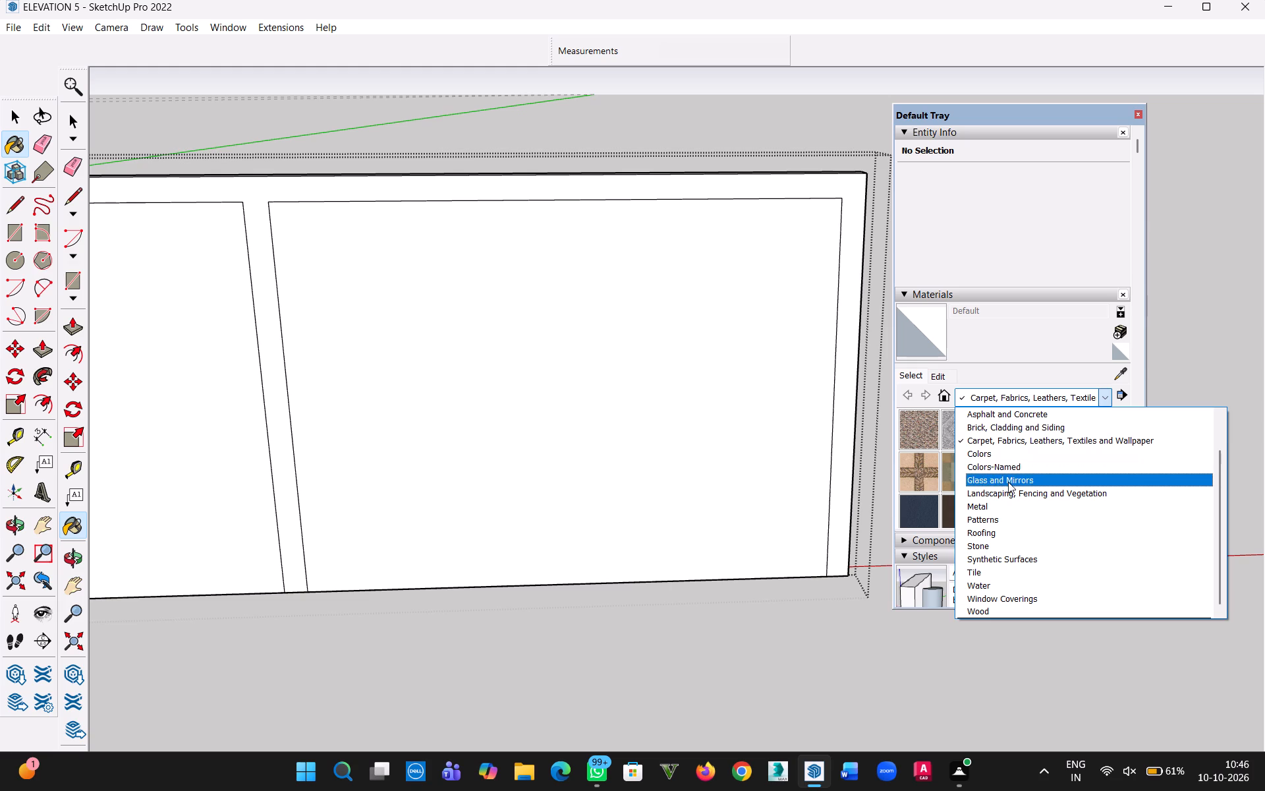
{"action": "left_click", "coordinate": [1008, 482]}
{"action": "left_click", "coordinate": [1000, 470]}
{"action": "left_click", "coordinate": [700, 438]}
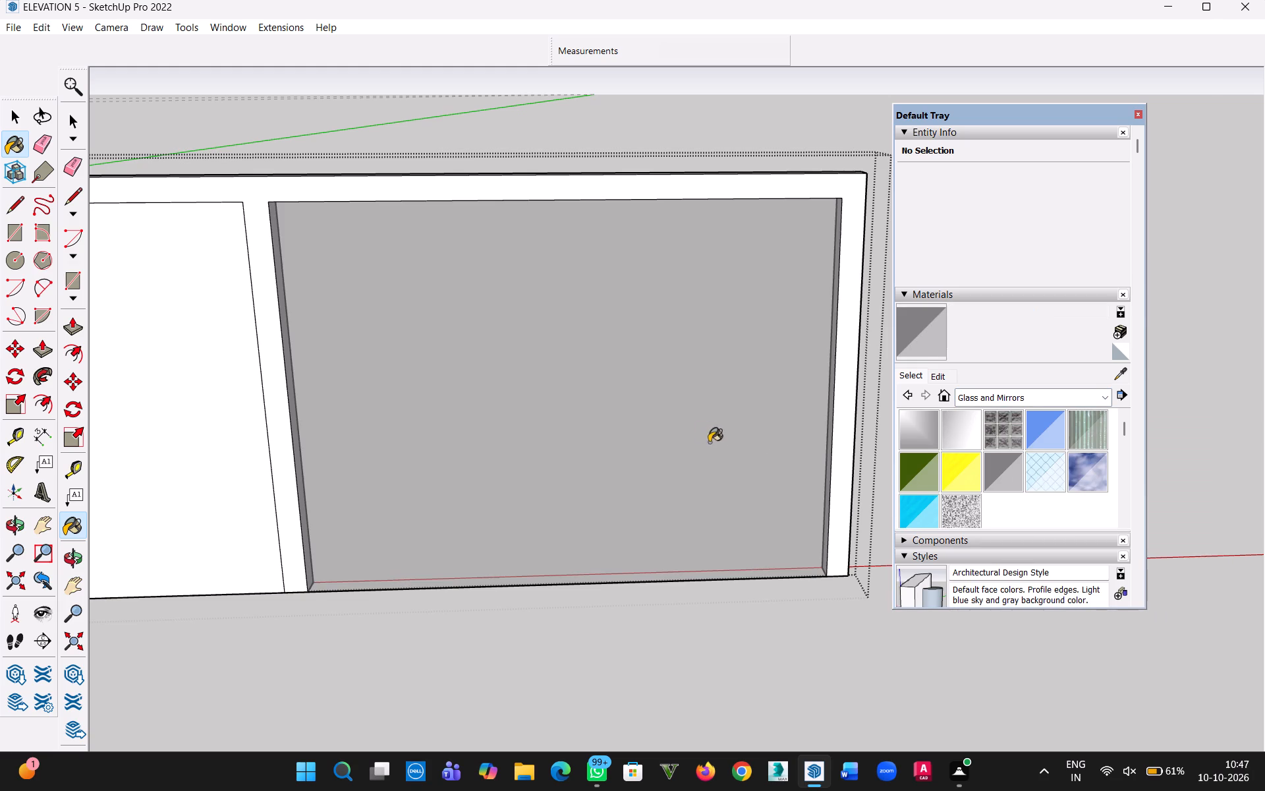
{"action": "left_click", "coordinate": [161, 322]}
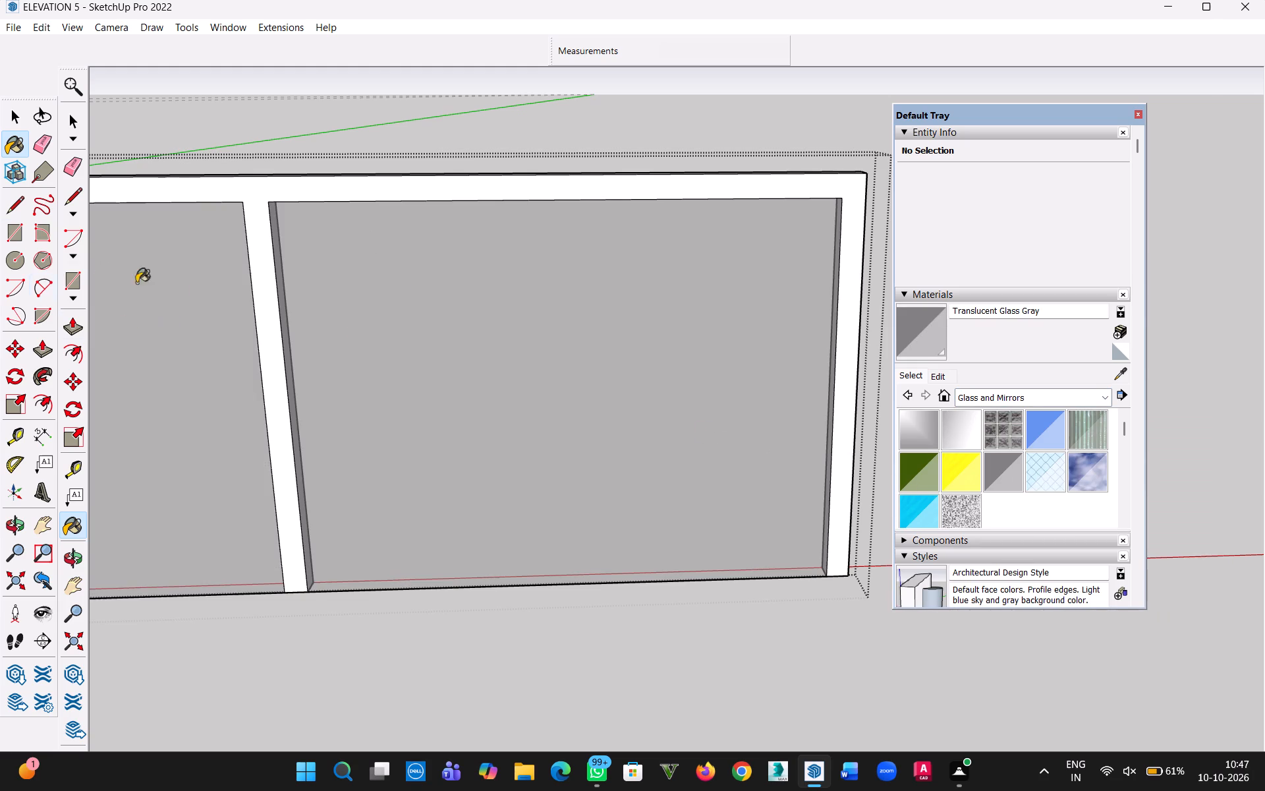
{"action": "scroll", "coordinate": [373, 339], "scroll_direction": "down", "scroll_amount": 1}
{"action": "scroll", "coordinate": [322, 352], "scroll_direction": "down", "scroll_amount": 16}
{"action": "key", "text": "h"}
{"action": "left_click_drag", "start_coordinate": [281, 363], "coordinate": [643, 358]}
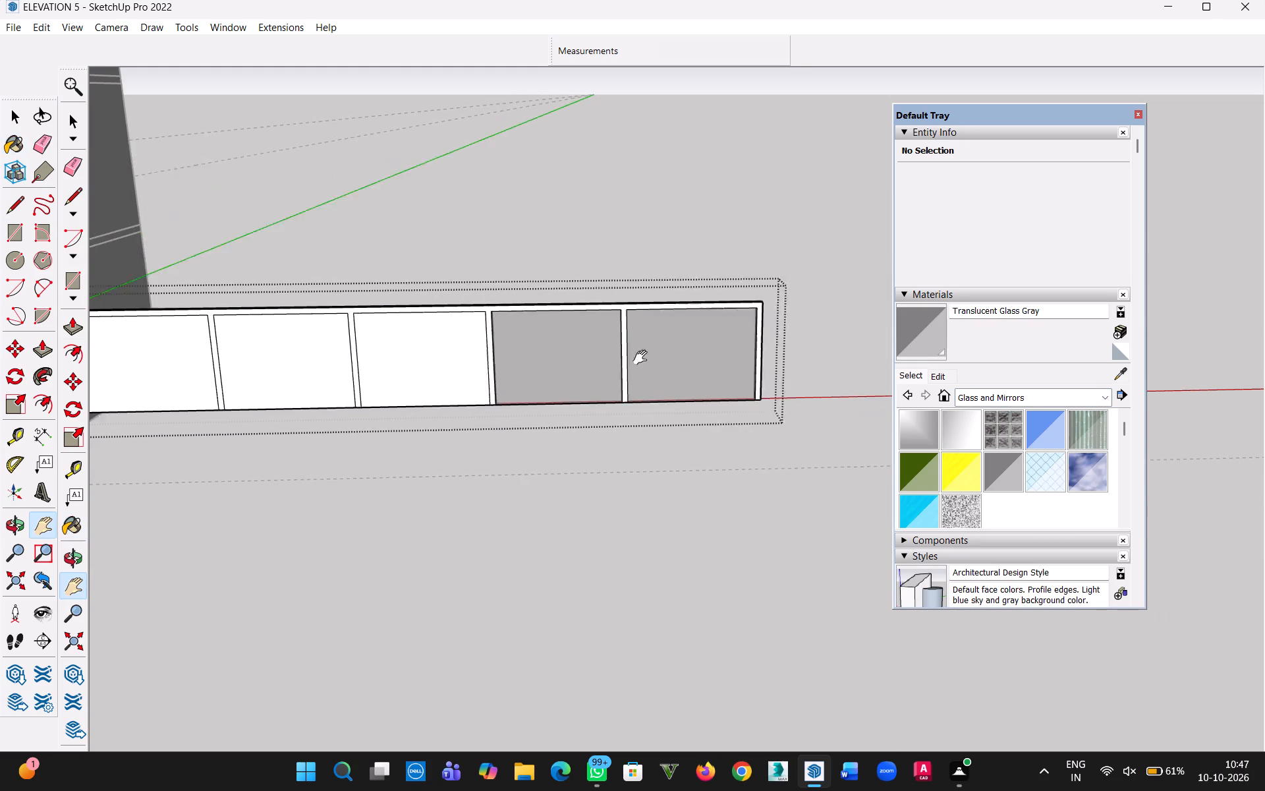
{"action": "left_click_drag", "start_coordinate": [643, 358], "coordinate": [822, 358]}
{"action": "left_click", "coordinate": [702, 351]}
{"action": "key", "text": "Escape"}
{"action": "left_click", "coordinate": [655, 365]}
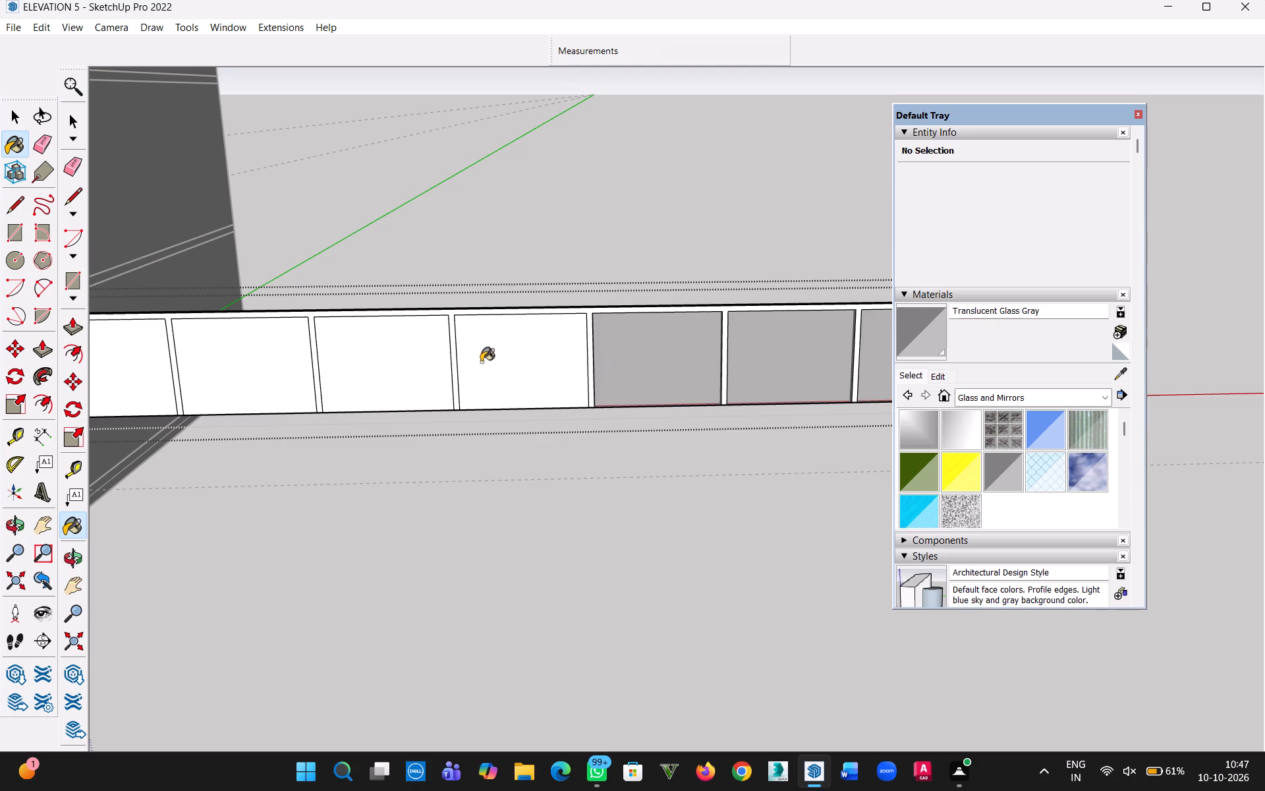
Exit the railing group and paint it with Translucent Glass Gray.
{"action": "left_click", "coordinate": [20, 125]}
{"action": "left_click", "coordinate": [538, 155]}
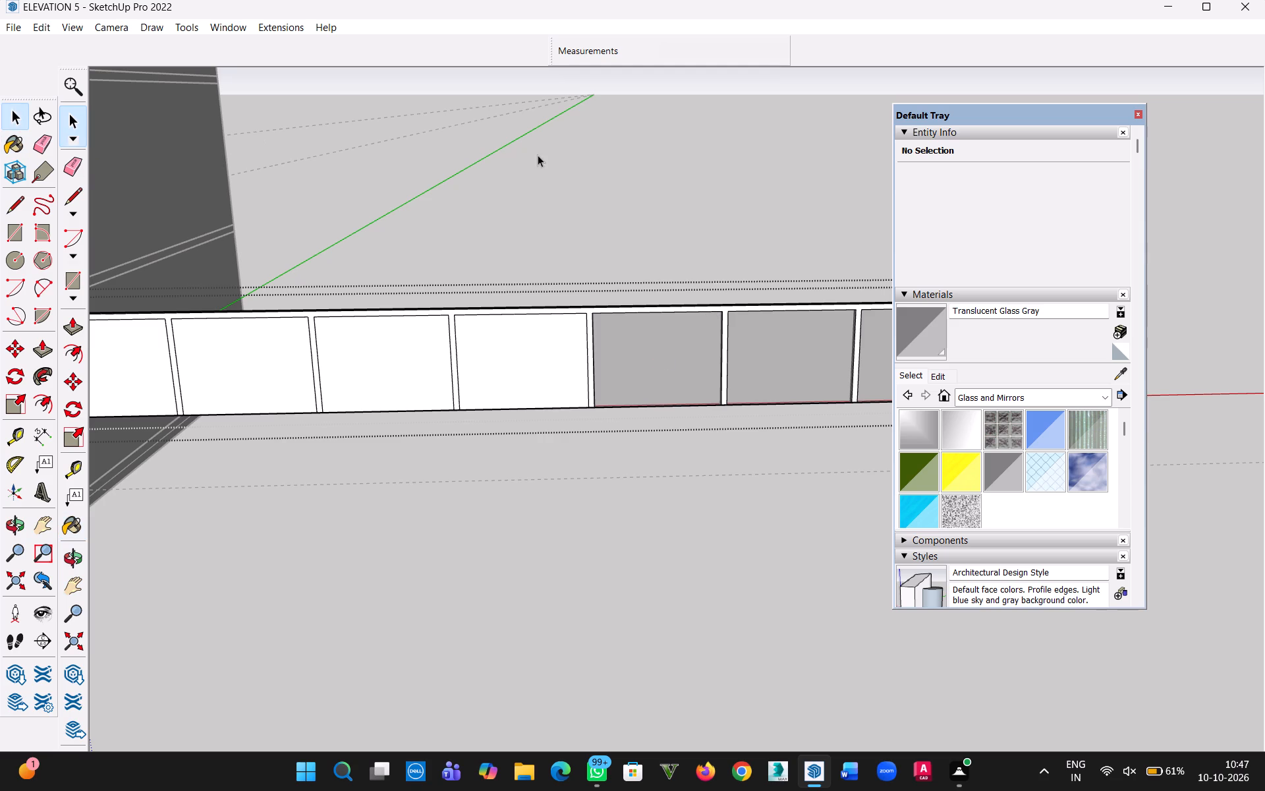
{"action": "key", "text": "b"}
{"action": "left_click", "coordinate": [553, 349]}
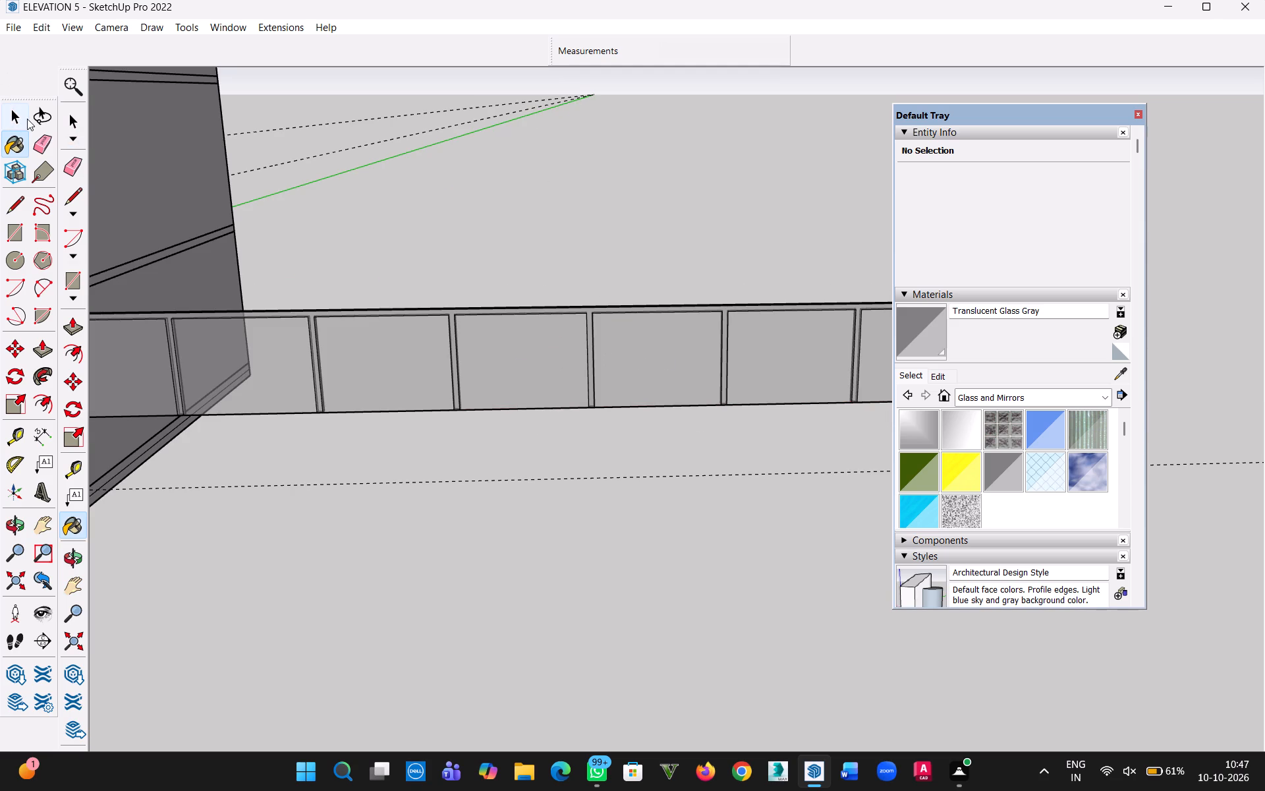
Undo all the glass painting and the 28' by 3' rectangle drawn inside the railing group.
{"action": "key", "text": "ctrl+z"}
{"action": "key", "text": "ctrl+z"}
{"action": "key", "text": "ctrl+z"}
{"action": "key", "text": "ctrl+z"}
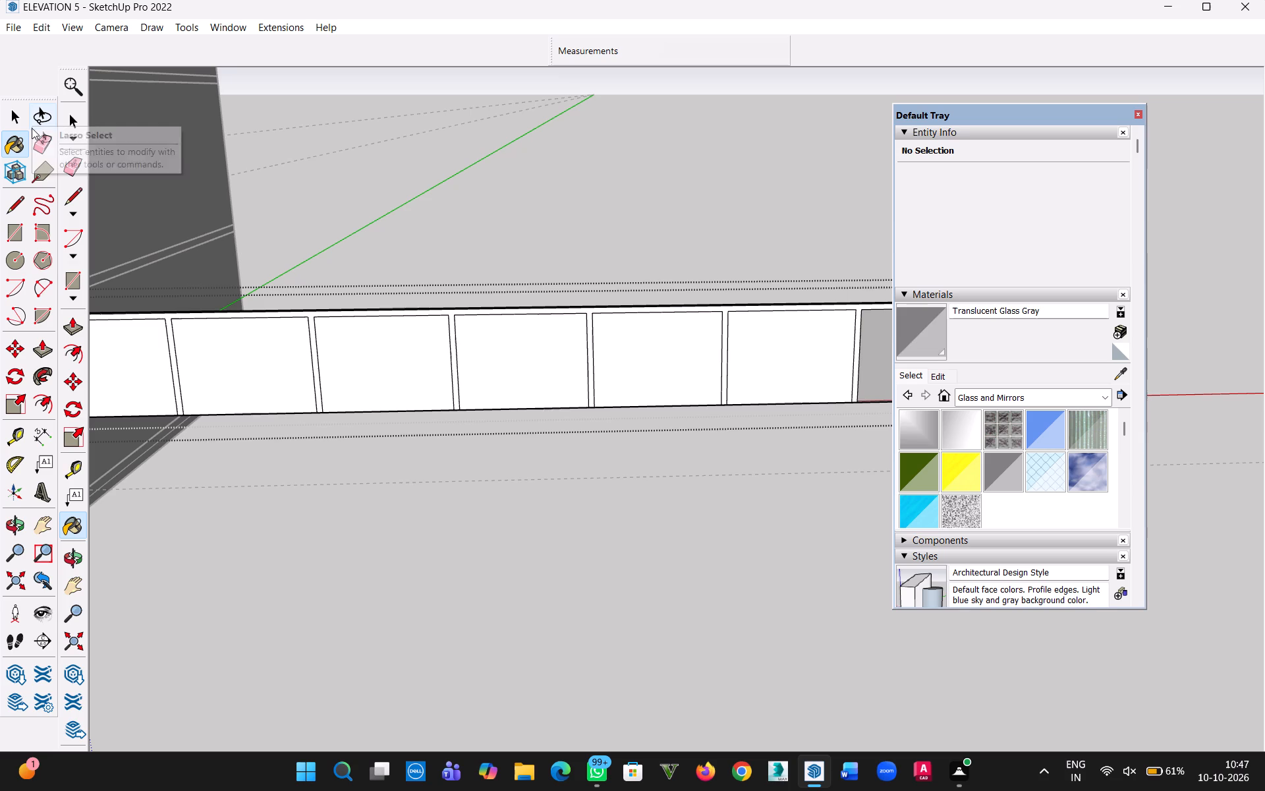
{"action": "key", "text": "ctrl+z"}
{"action": "key", "text": "ctrl+z"}
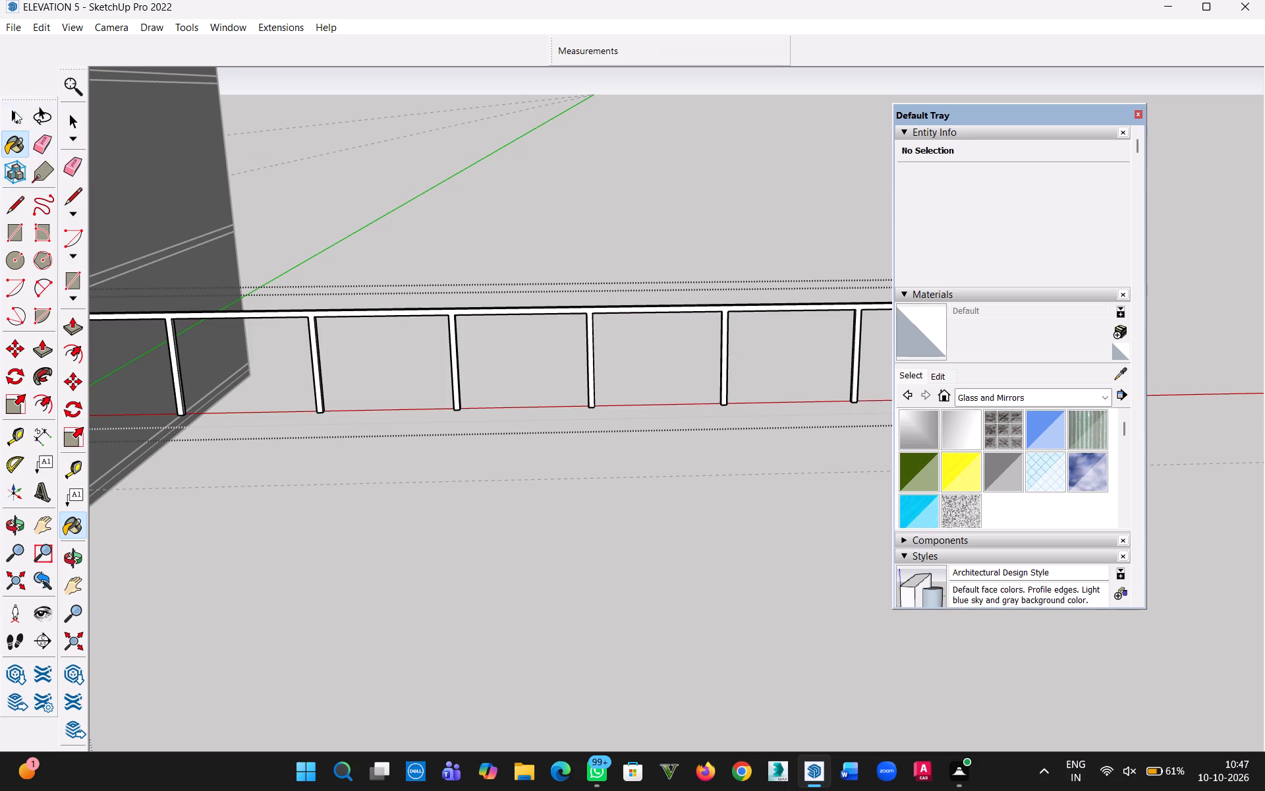
Close the railing group so that it is no longer being edited.
{"action": "left_click", "coordinate": [24, 113]}
{"action": "left_click", "coordinate": [504, 162]}
{"action": "left_click", "coordinate": [592, 315]}
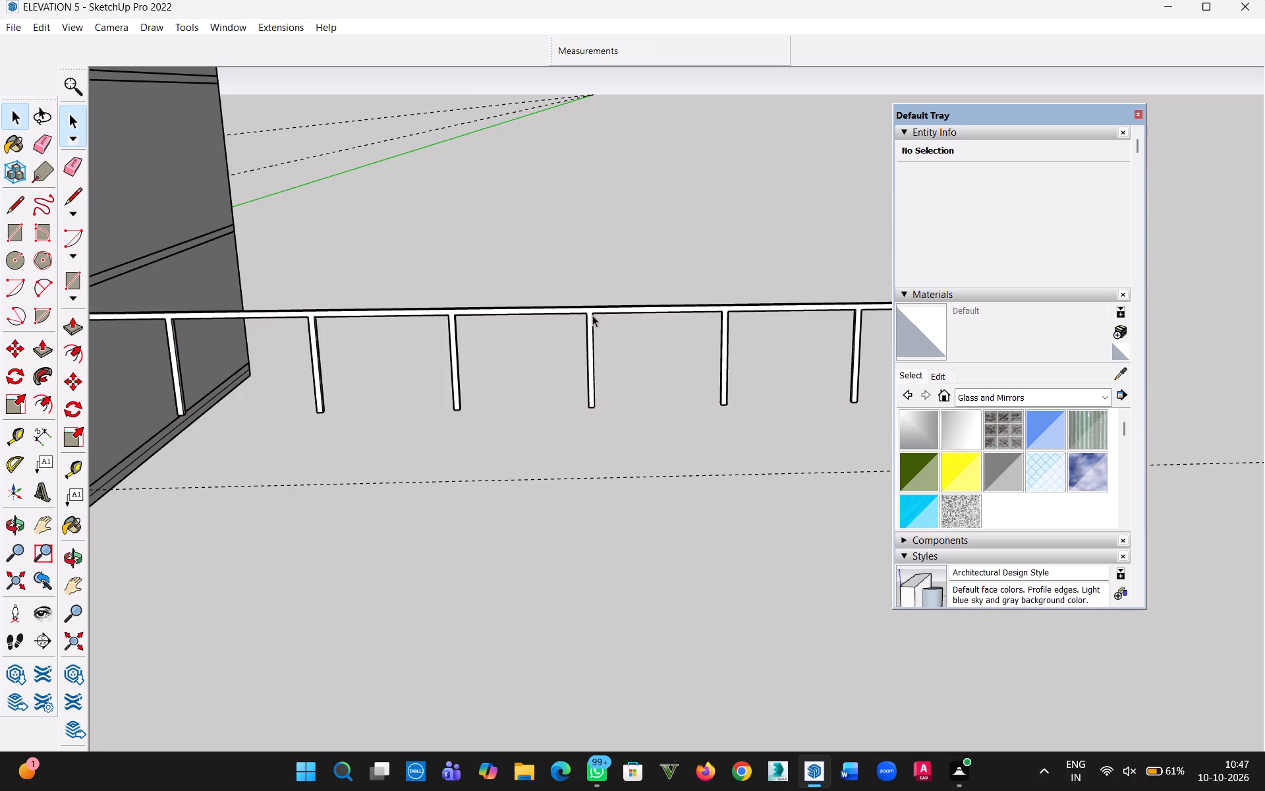
{"action": "left_click", "coordinate": [496, 187]}
Draw a 28' by 3' rectangle outside the railing group, from the frame's top-left front corner to the last post's bottom-right corner.
{"action": "scroll", "coordinate": [486, 299], "scroll_direction": "down", "scroll_amount": 4}
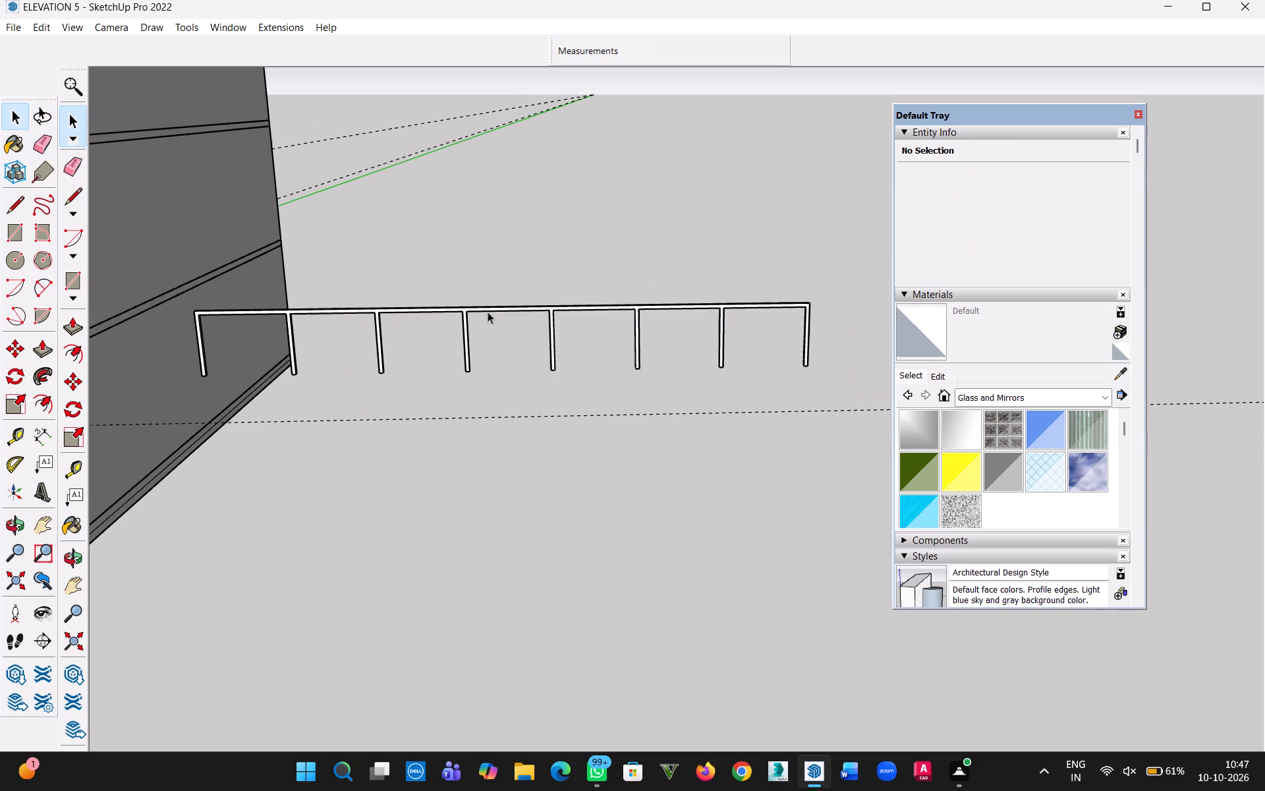
{"action": "key", "text": "h"}
{"action": "left_click_drag", "start_coordinate": [450, 312], "coordinate": [491, 324]}
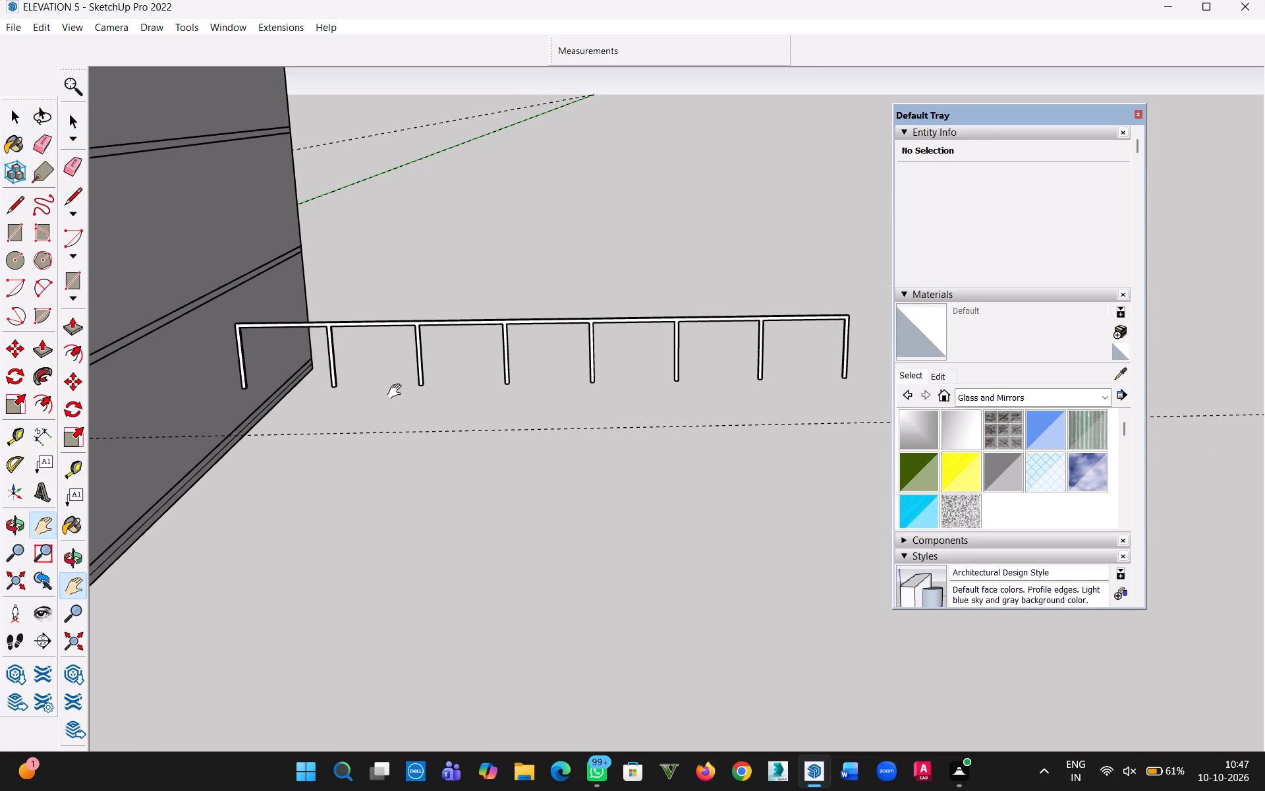
{"action": "middle_click_drag", "start_coordinate": [402, 394], "coordinate": [492, 438]}
{"action": "key", "text": "r"}
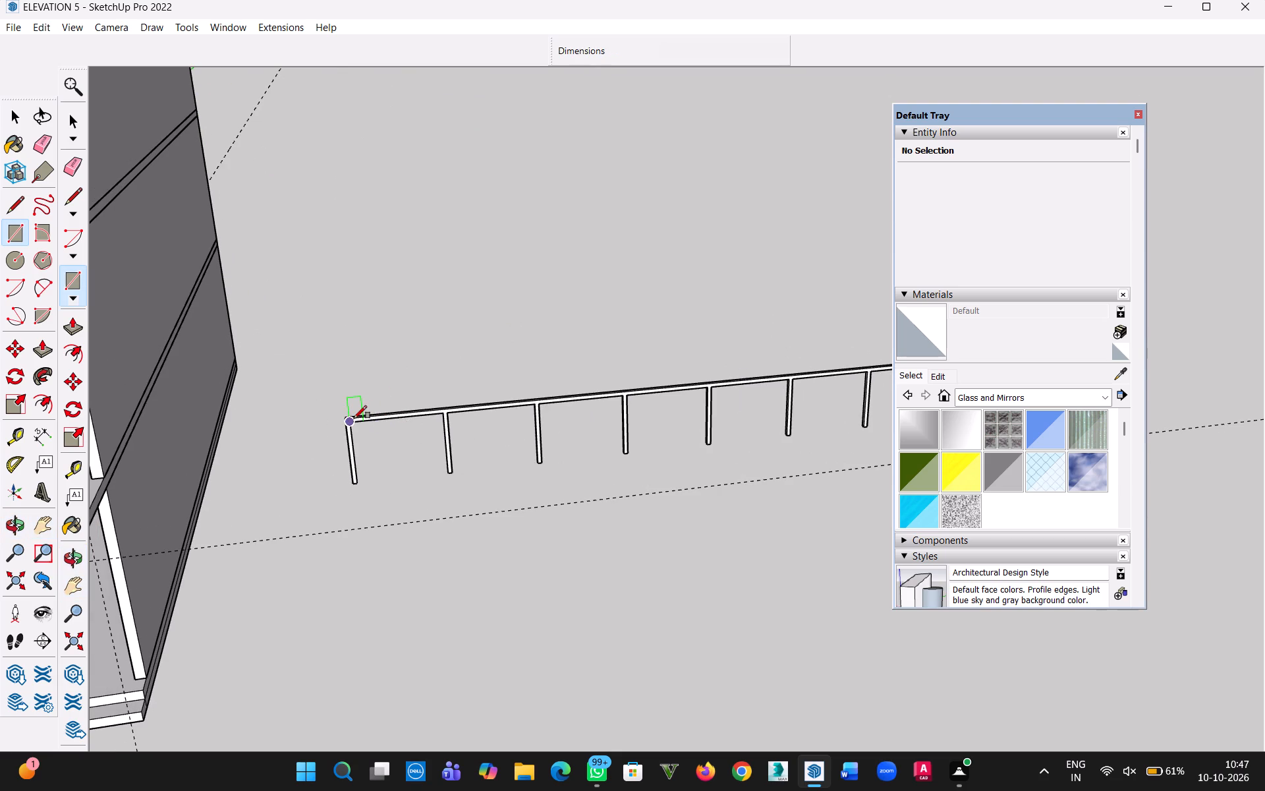
{"action": "scroll", "coordinate": [353, 423], "scroll_direction": "up", "scroll_amount": 16}
{"action": "left_click", "coordinate": [345, 440]}
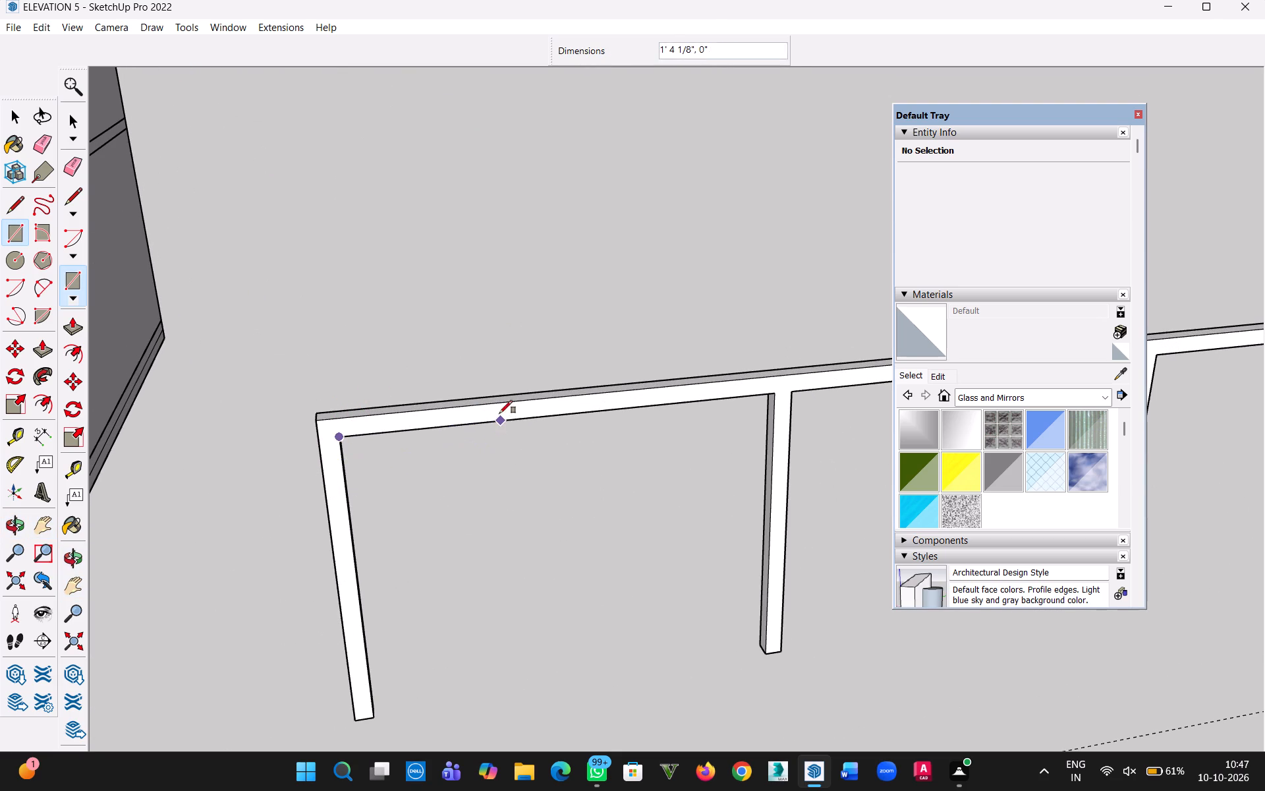
{"action": "key", "text": "Escape"}
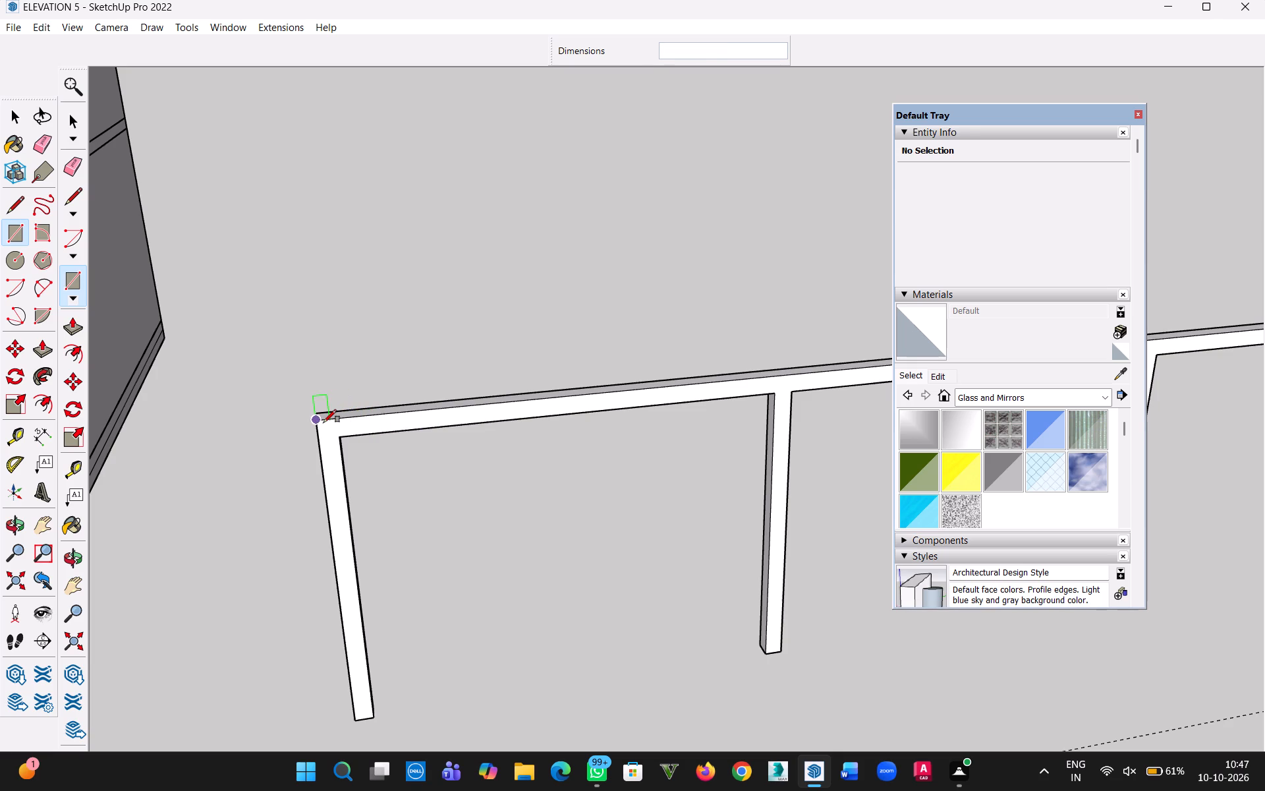
{"action": "left_click", "coordinate": [323, 423]}
{"action": "key", "text": "h"}
{"action": "scroll", "coordinate": [607, 520], "scroll_direction": "down", "scroll_amount": 1}
{"action": "middle_click_drag", "start_coordinate": [603, 522], "coordinate": [370, 519]}
{"action": "middle_click_drag", "start_coordinate": [551, 537], "coordinate": [573, 536]}
{"action": "scroll", "coordinate": [598, 527], "scroll_direction": "down", "scroll_amount": 5}
{"action": "key", "text": "h"}
{"action": "left_click_drag", "start_coordinate": [685, 538], "coordinate": [161, 459]}
{"action": "left_click_drag", "start_coordinate": [573, 568], "coordinate": [359, 521]}
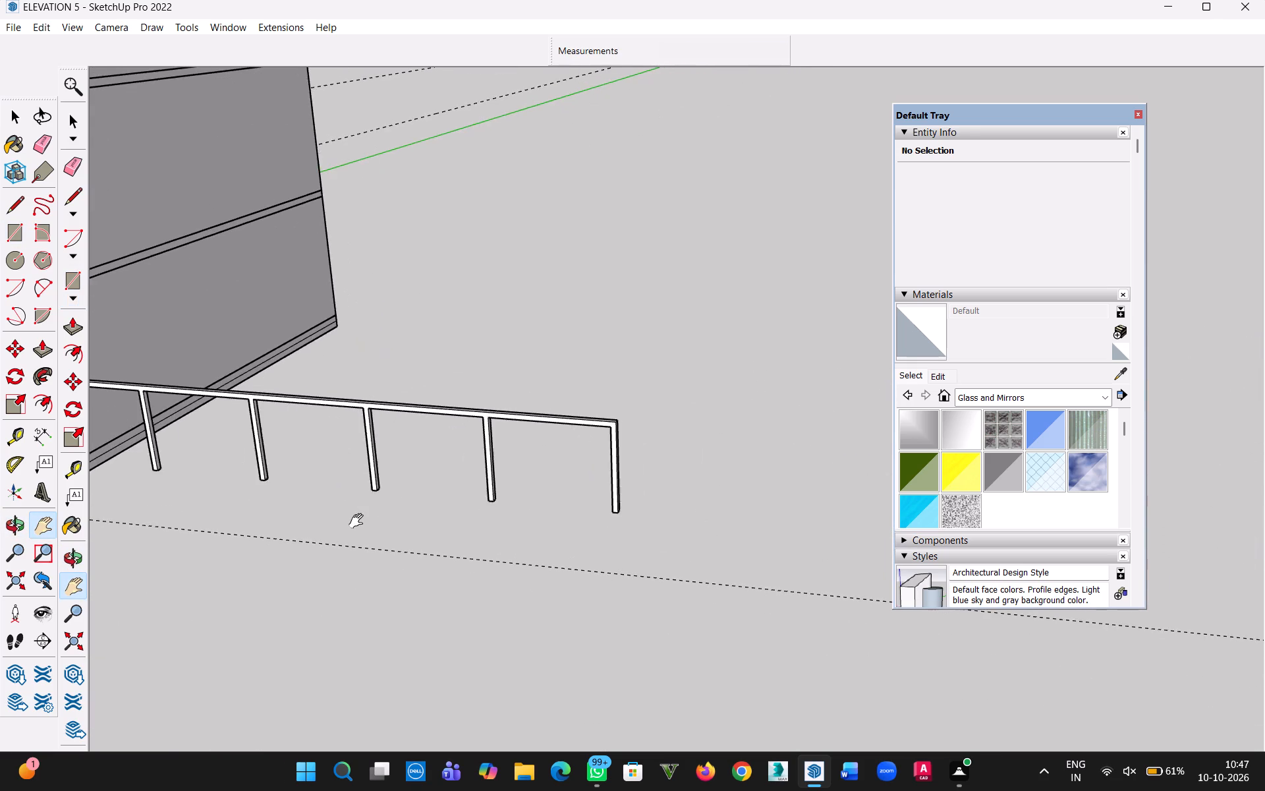
{"action": "left_click_drag", "start_coordinate": [359, 521], "coordinate": [433, 535]}
{"action": "middle_click_drag", "start_coordinate": [456, 528], "coordinate": [592, 554]}
{"action": "key", "text": "Escape"}
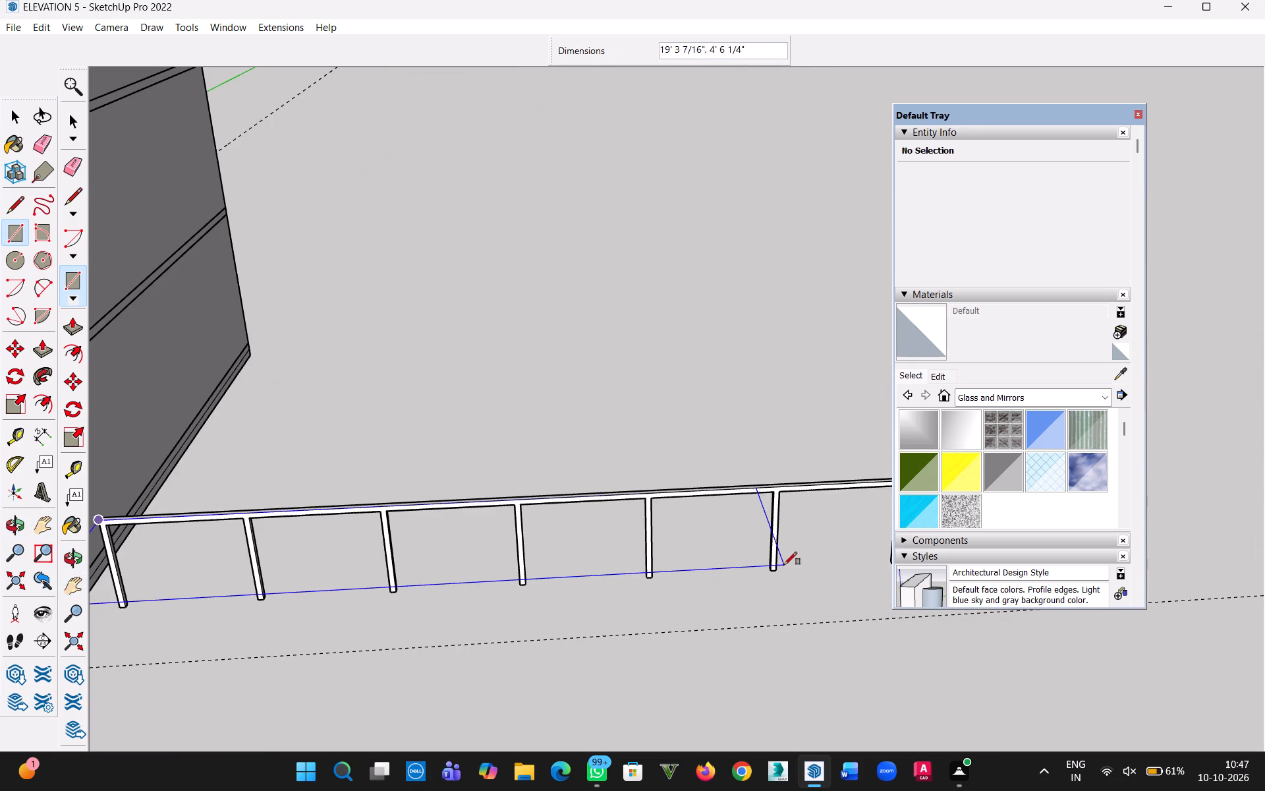
{"action": "key", "text": "h"}
{"action": "left_click_drag", "start_coordinate": [779, 565], "coordinate": [394, 461]}
{"action": "key", "text": "Escape"}
{"action": "scroll", "coordinate": [685, 465], "scroll_direction": "up", "scroll_amount": 8}
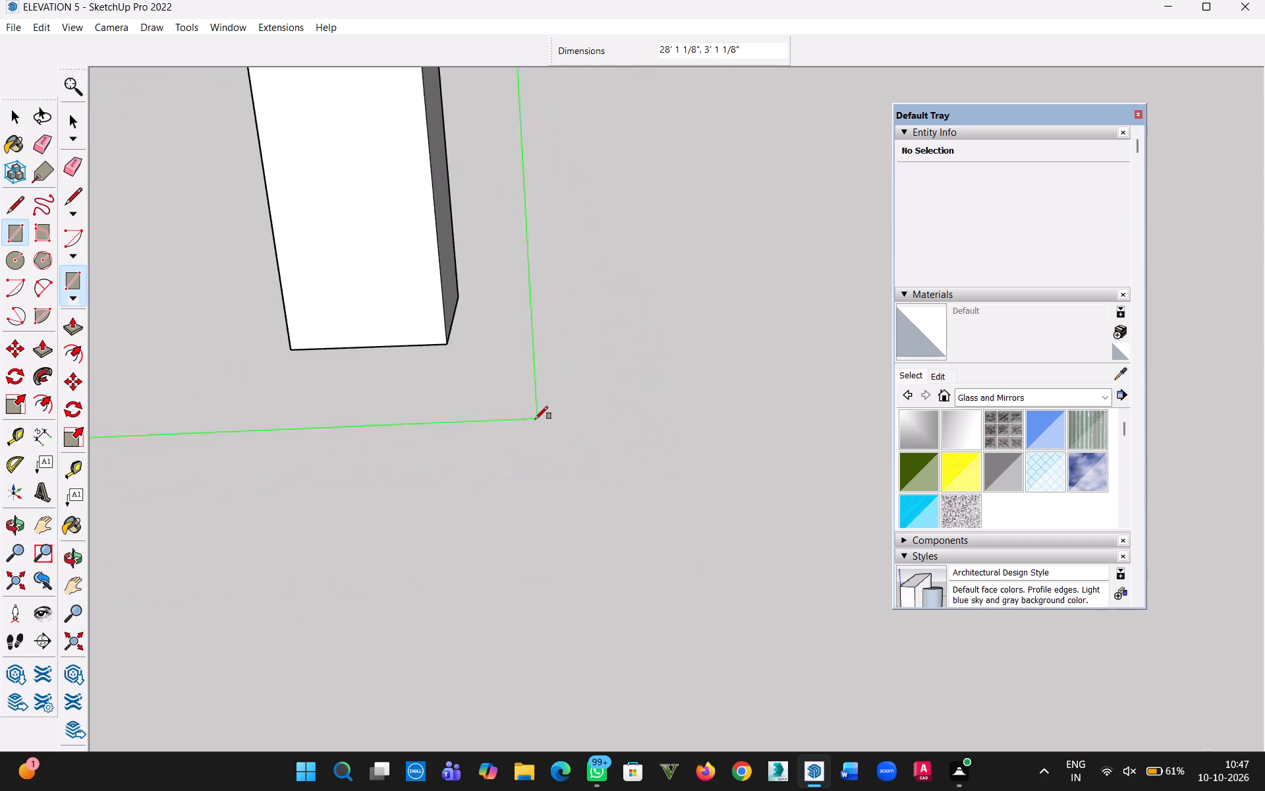
{"action": "scroll", "coordinate": [535, 419], "scroll_direction": "up", "scroll_amount": 5}
{"action": "scroll", "coordinate": [522, 416], "scroll_direction": "down", "scroll_amount": 5}
{"action": "left_click", "coordinate": [458, 365]}
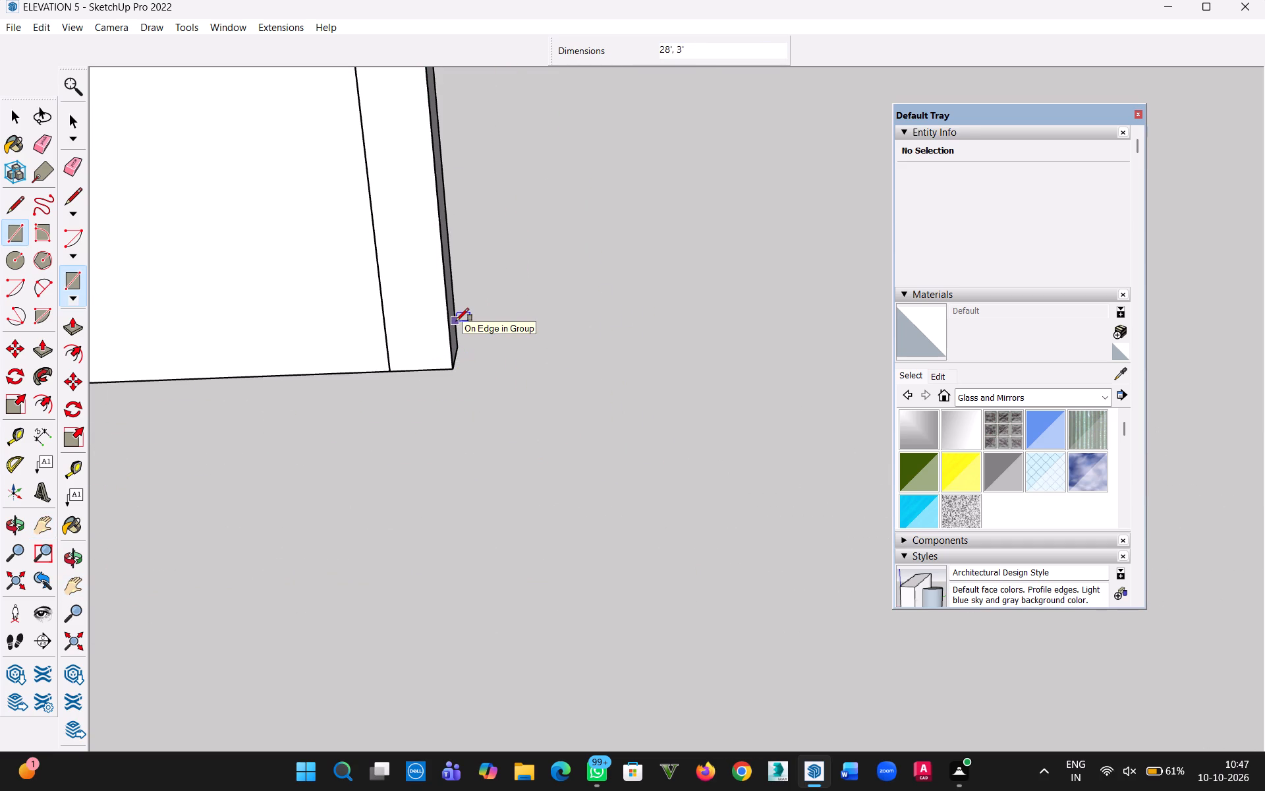
{"action": "left_click", "coordinate": [11, 121]}
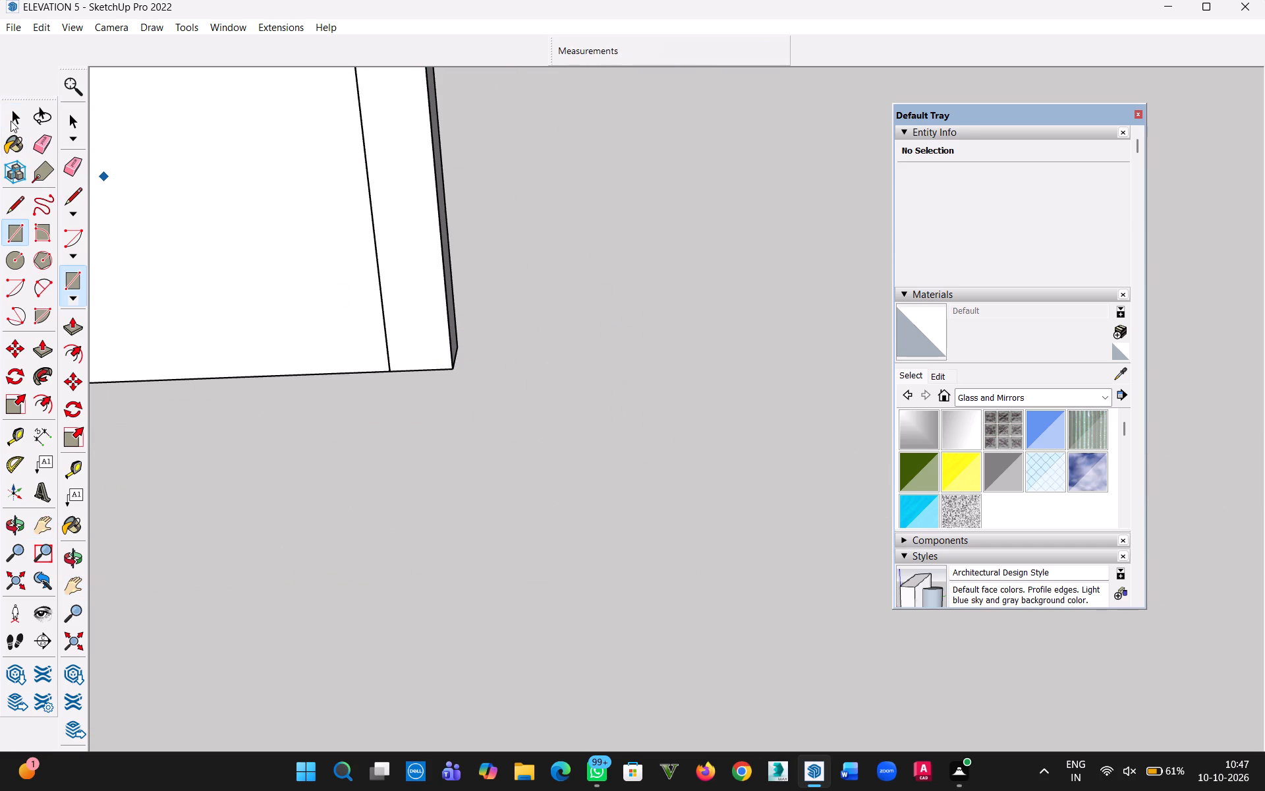
Push/Pull the new rectangle in front of the railing frame outward by 0.3" to form a thin panel.
{"action": "key", "text": "p"}
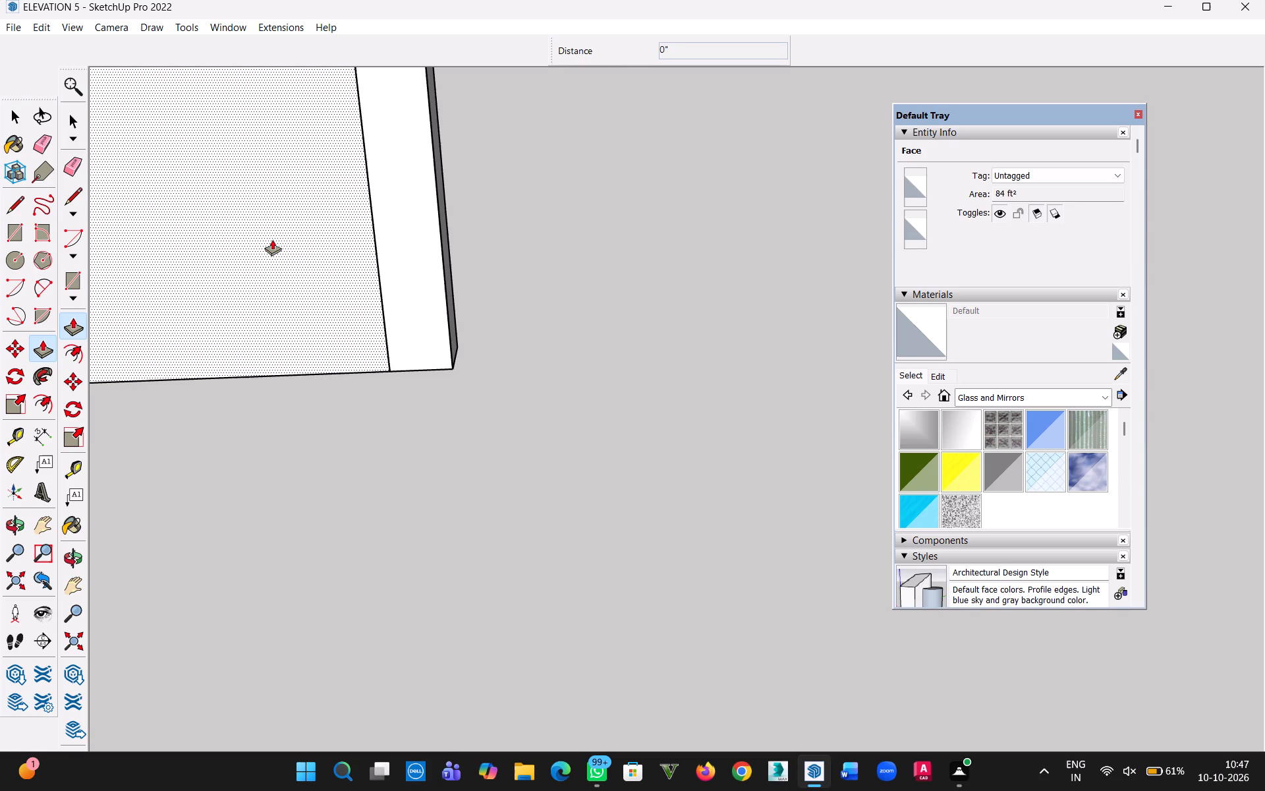
{"action": "scroll", "coordinate": [284, 239], "scroll_direction": "down", "scroll_amount": 11}
{"action": "middle_click_drag", "start_coordinate": [288, 256], "coordinate": [385, 374]}
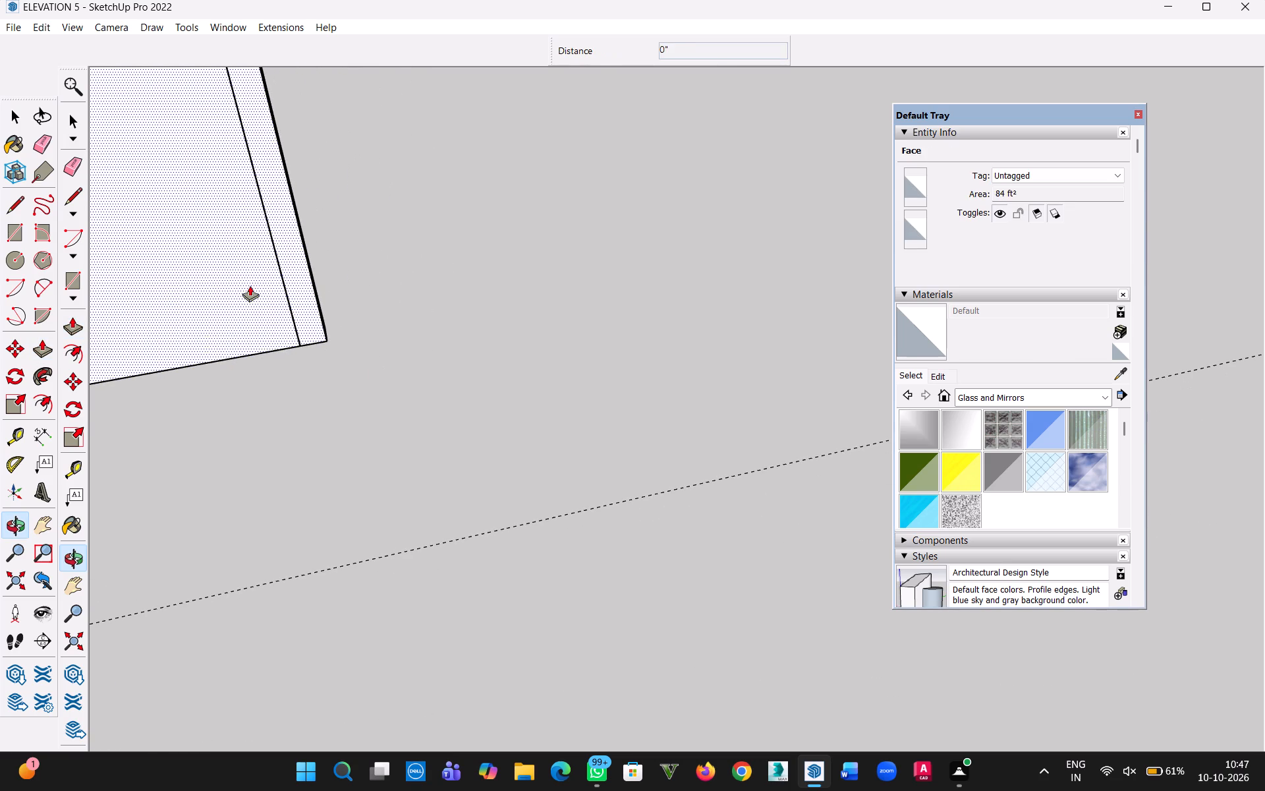
{"action": "left_click", "coordinate": [250, 285]}
{"action": "scroll", "coordinate": [244, 314], "scroll_direction": "down", "scroll_amount": 10}
{"action": "key", "text": "h"}
{"action": "left_click_drag", "start_coordinate": [239, 318], "coordinate": [550, 328]}
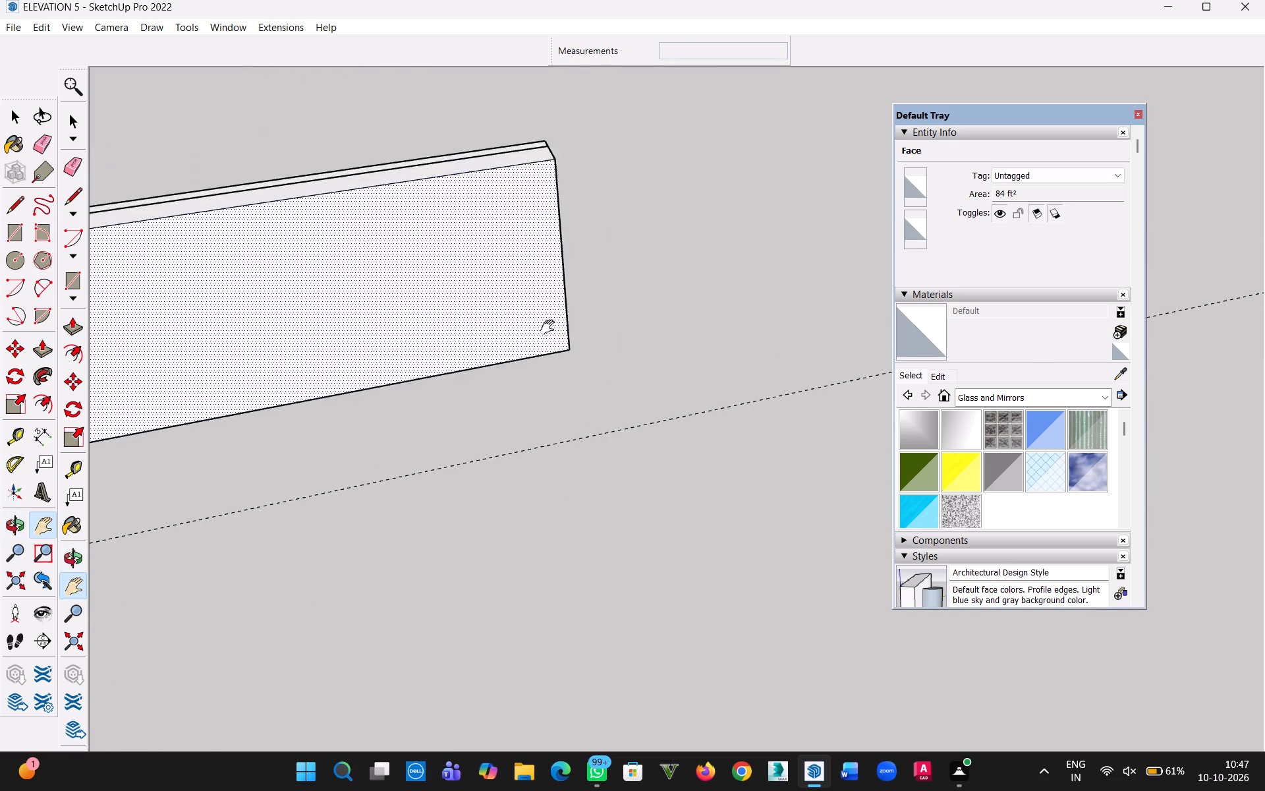
{"action": "left_click_drag", "start_coordinate": [550, 328], "coordinate": [756, 346]}
{"action": "left_click_drag", "start_coordinate": [409, 360], "coordinate": [826, 276]}
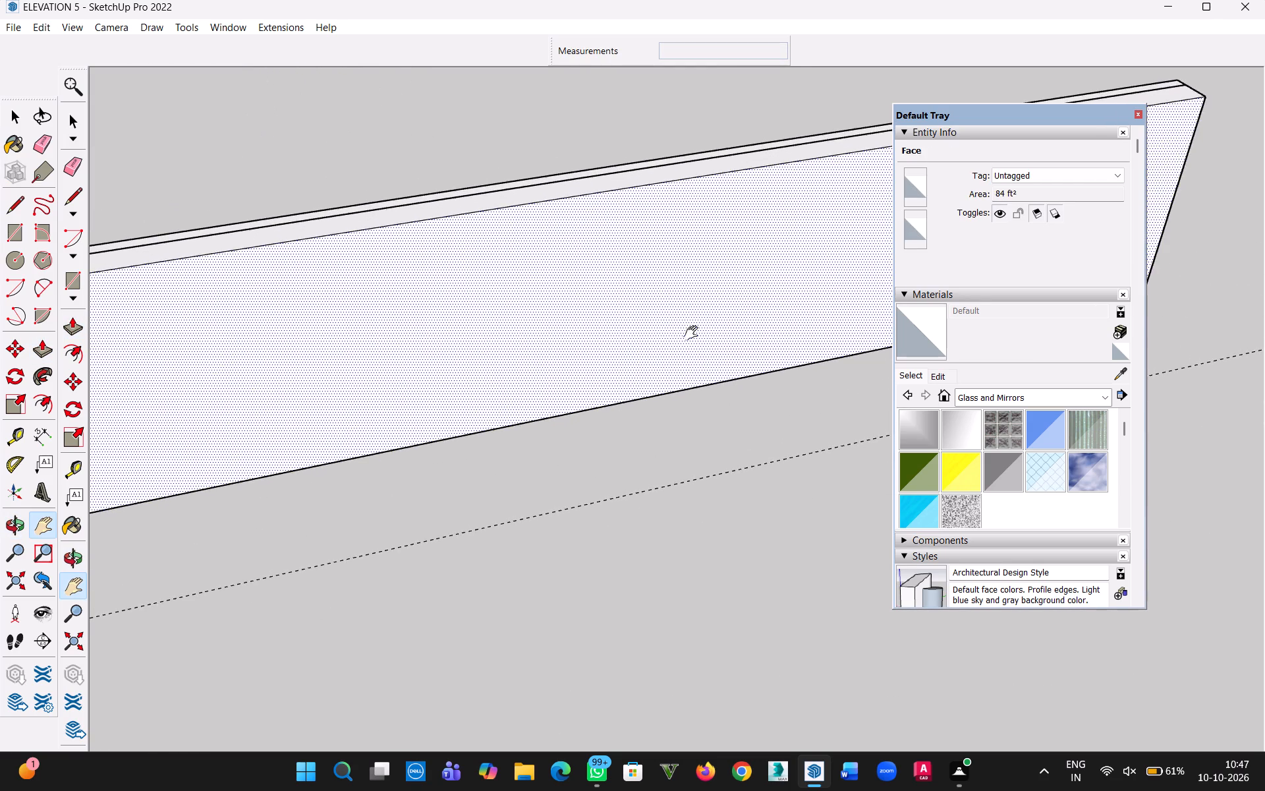
{"action": "scroll", "coordinate": [573, 359], "scroll_direction": "down", "scroll_amount": 9}
{"action": "left_click_drag", "start_coordinate": [466, 362], "coordinate": [592, 323]}
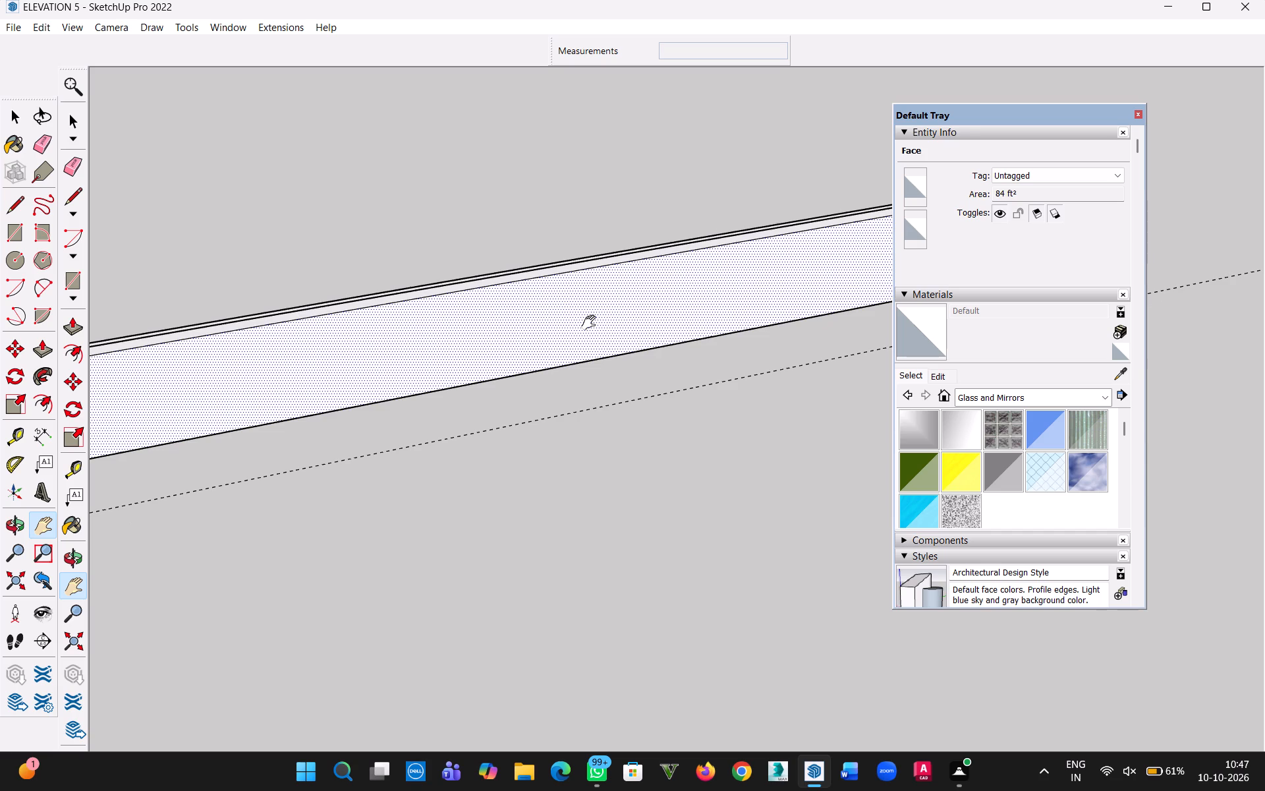
{"action": "type", "text": "0.2"}
{"action": "key", "text": "shift+quotedbl"}
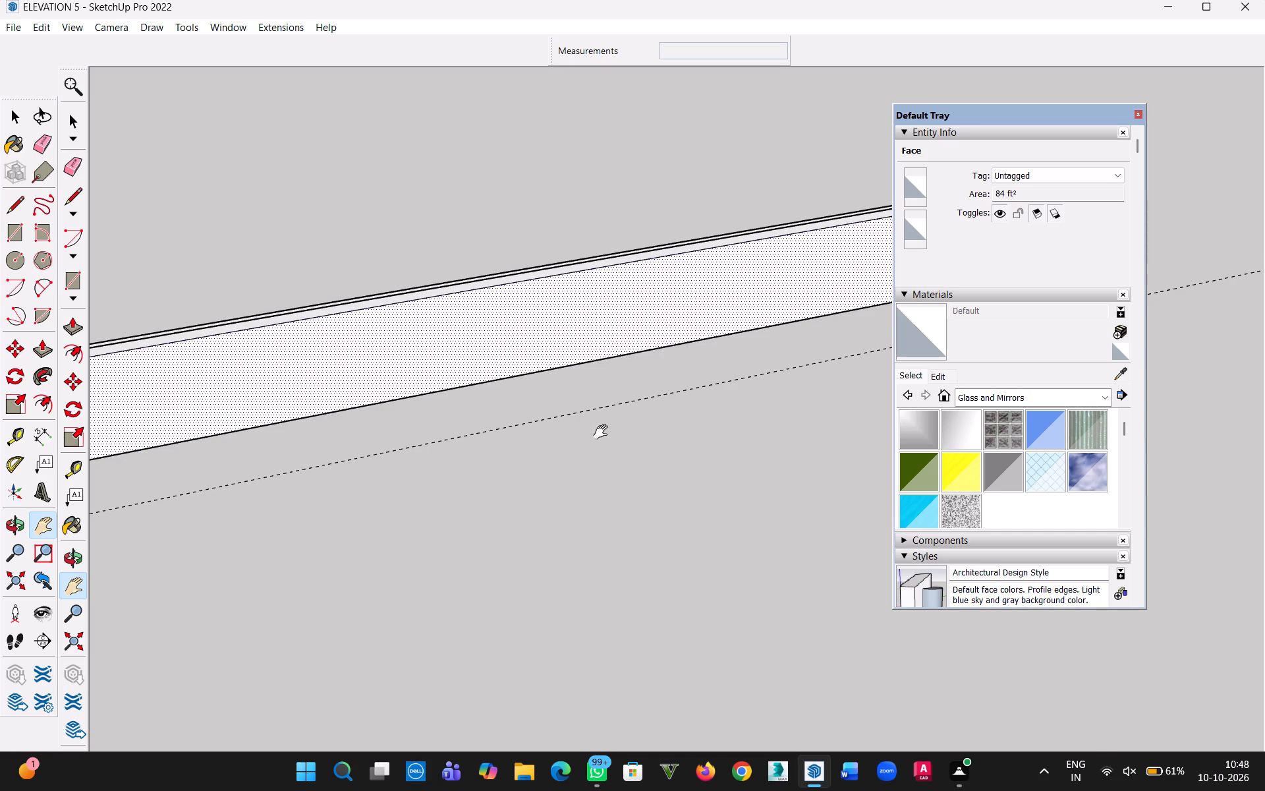
{"action": "key", "text": "Escape"}
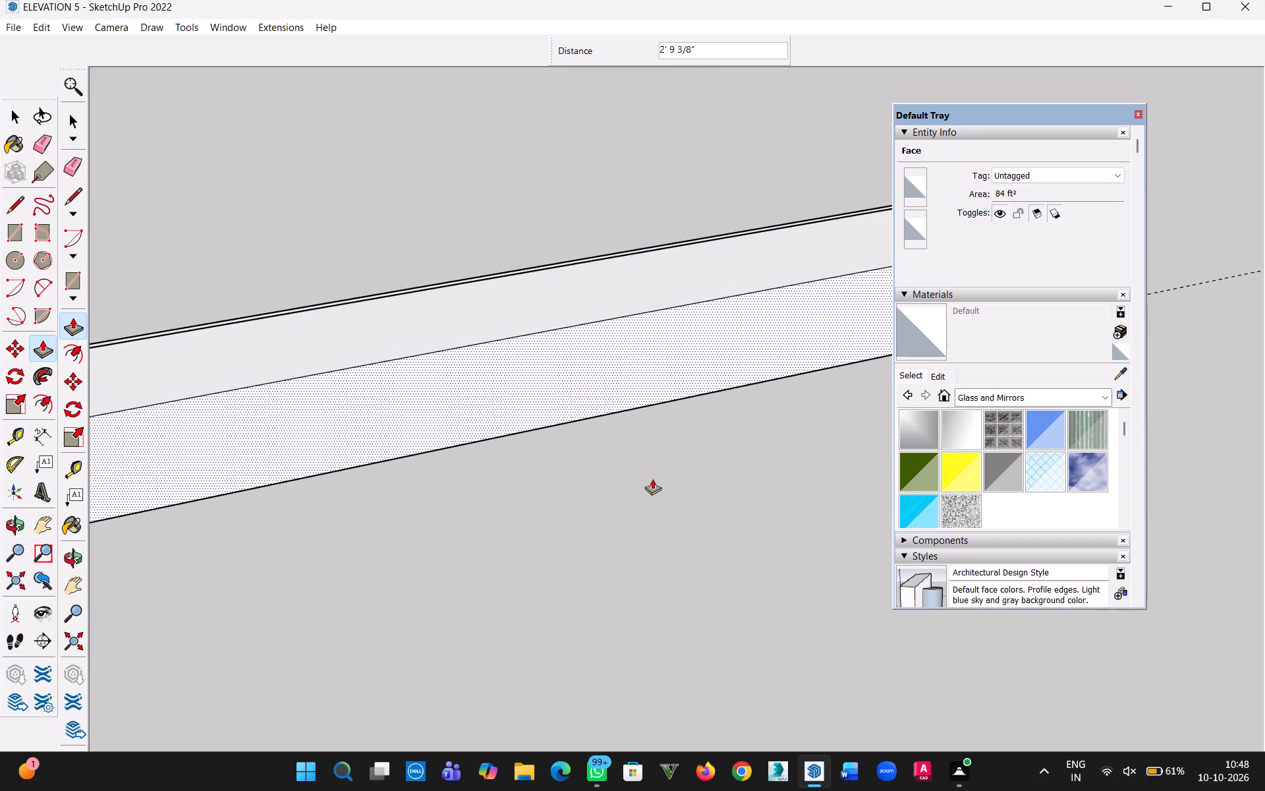
{"action": "type", "text": "0."}
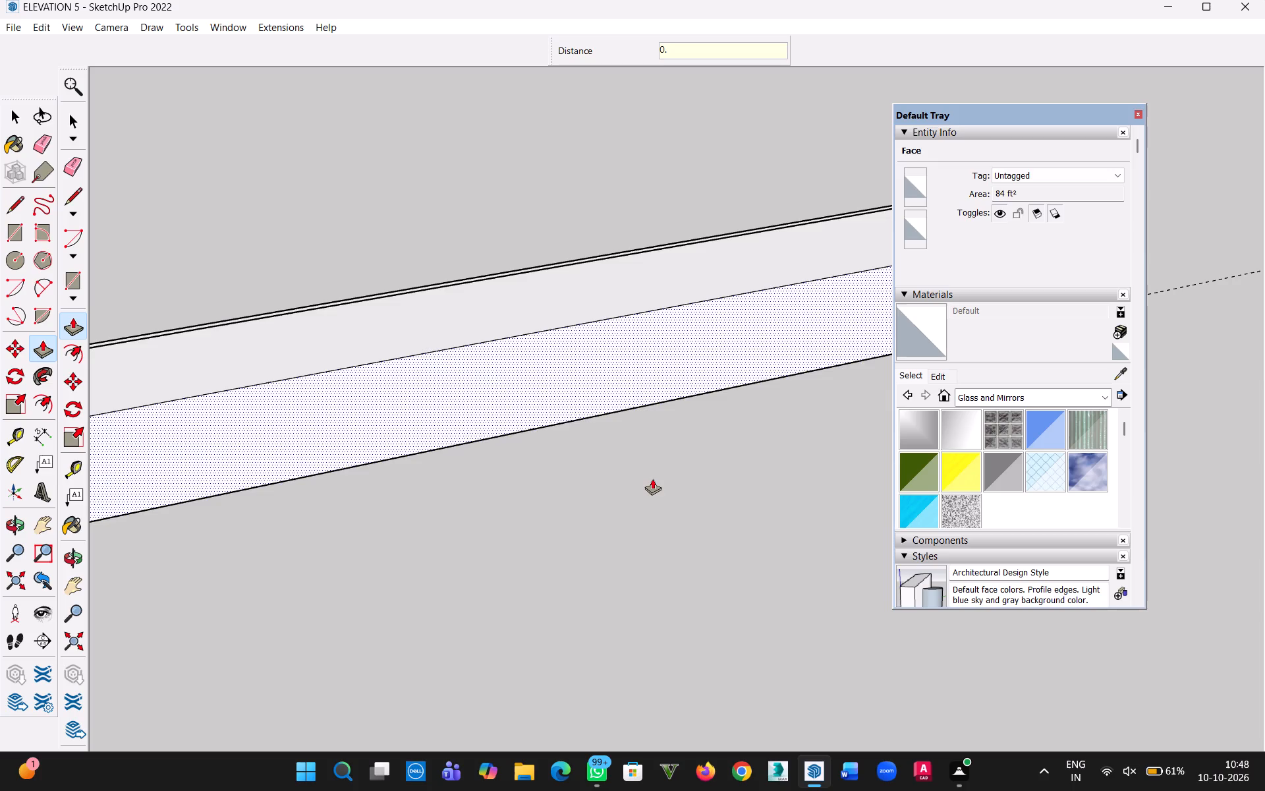
{"action": "type", "text": "3\""}
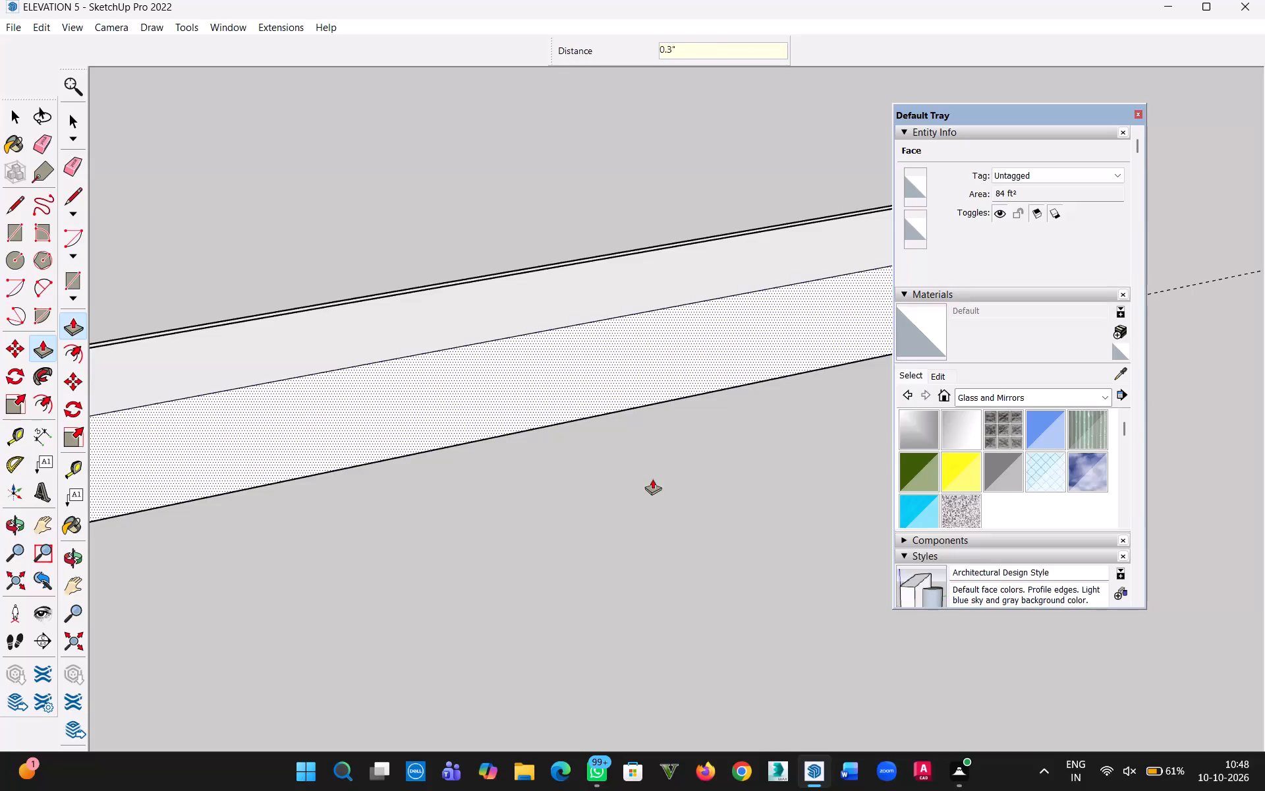
{"action": "key", "text": "Return"}
Paint the thin panel on the front of the railing with Translucent Glass Gray.
{"action": "scroll", "coordinate": [376, 328], "scroll_direction": "down", "scroll_amount": 7}
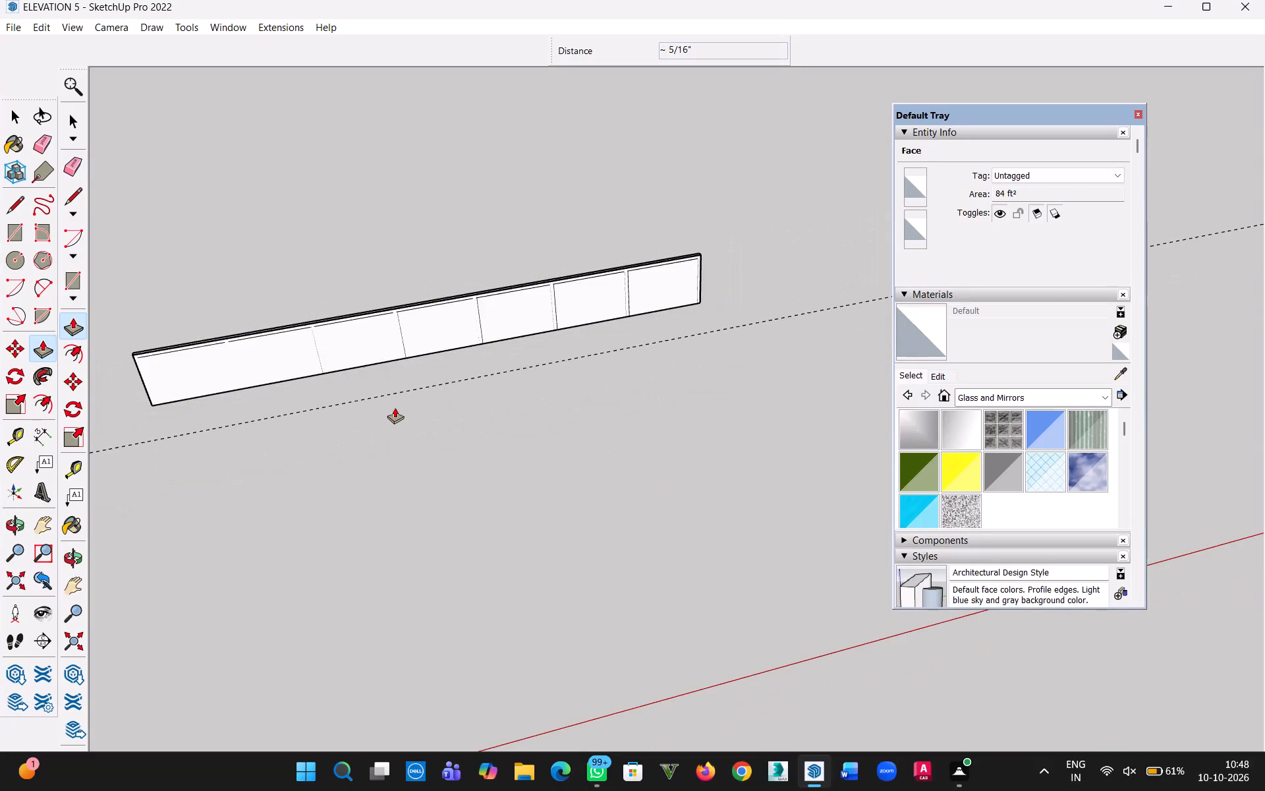
{"action": "scroll", "coordinate": [324, 424], "scroll_direction": "up", "scroll_amount": 1}
{"action": "middle_click_drag", "start_coordinate": [324, 424], "coordinate": [567, 234]}
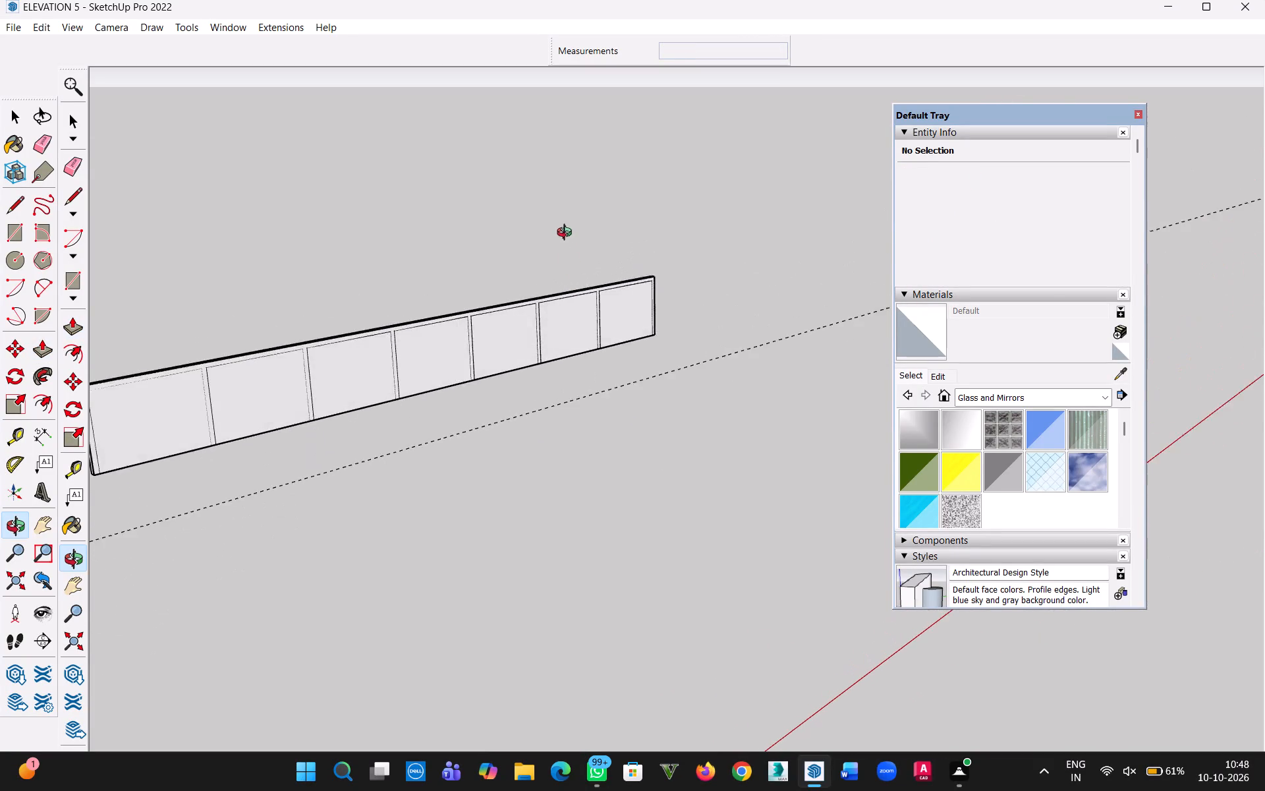
{"action": "middle_click_drag", "start_coordinate": [567, 234], "coordinate": [563, 219]}
{"action": "left_click", "coordinate": [11, 121]}
{"action": "left_click", "coordinate": [570, 220]}
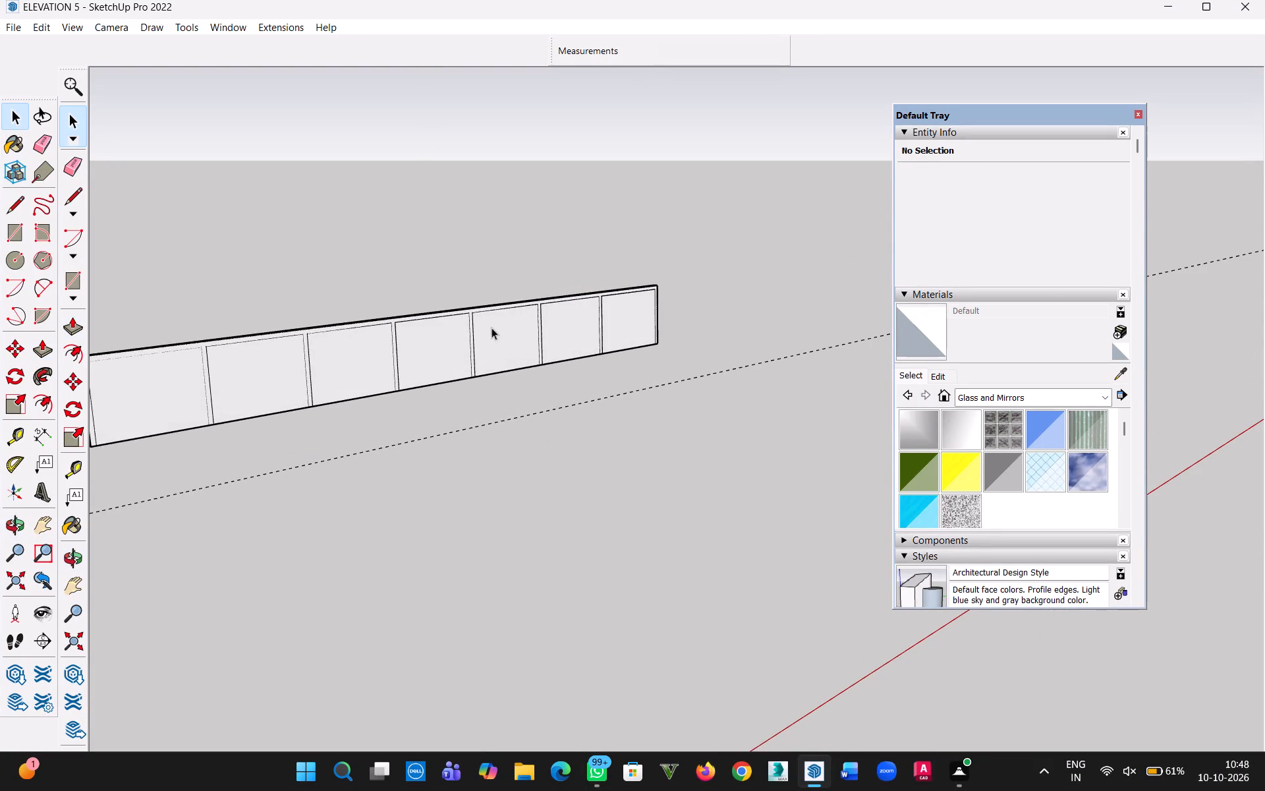
{"action": "key", "text": "b"}
{"action": "left_click", "coordinate": [1008, 471]}
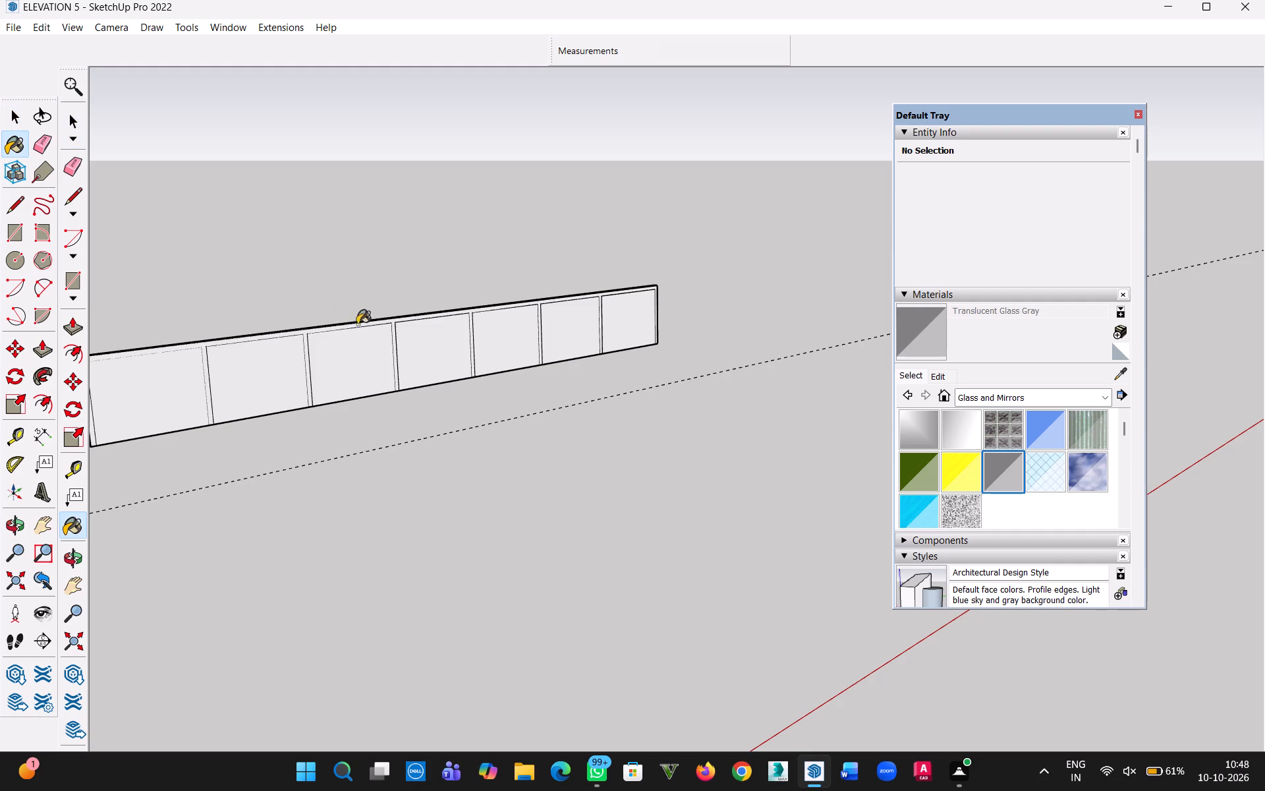
{"action": "left_click", "coordinate": [519, 341]}
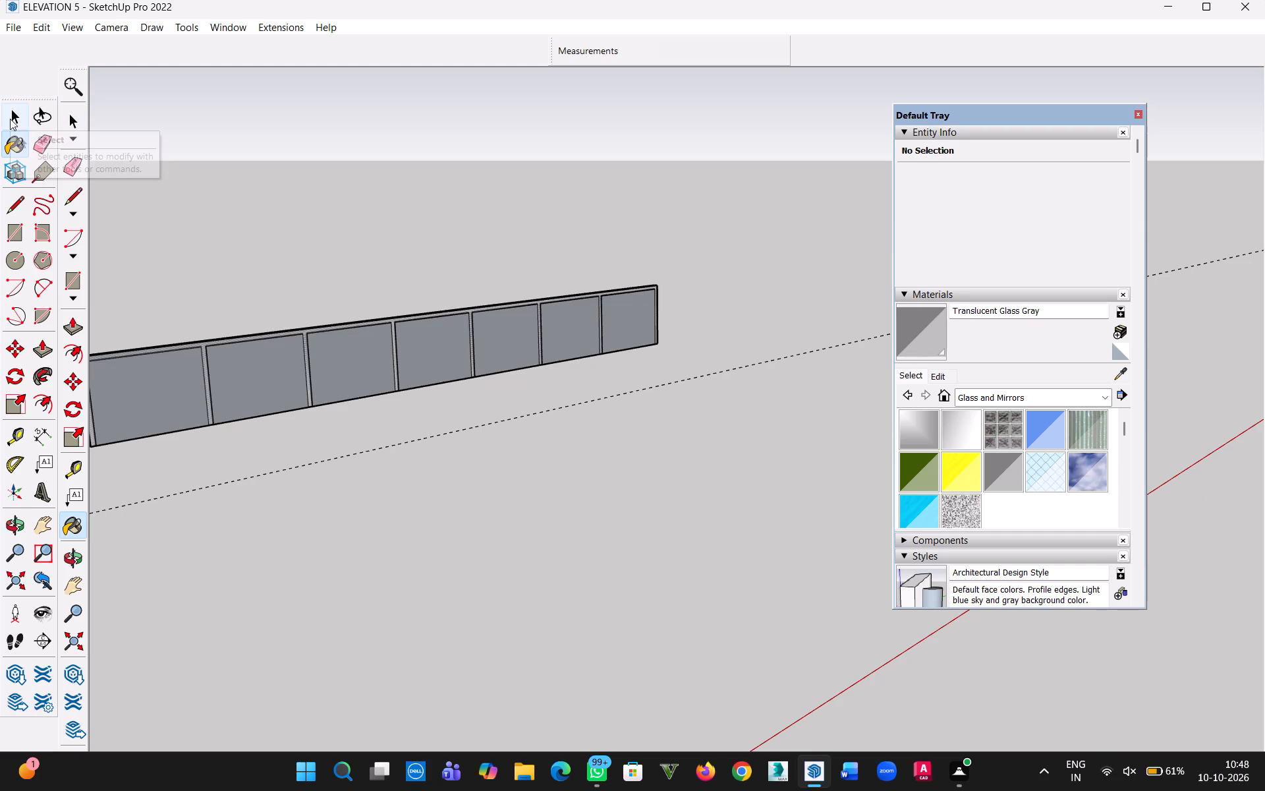
{"action": "left_click", "coordinate": [10, 119]}
{"action": "left_click", "coordinate": [308, 247]}
{"action": "double_click", "coordinate": [313, 245]}
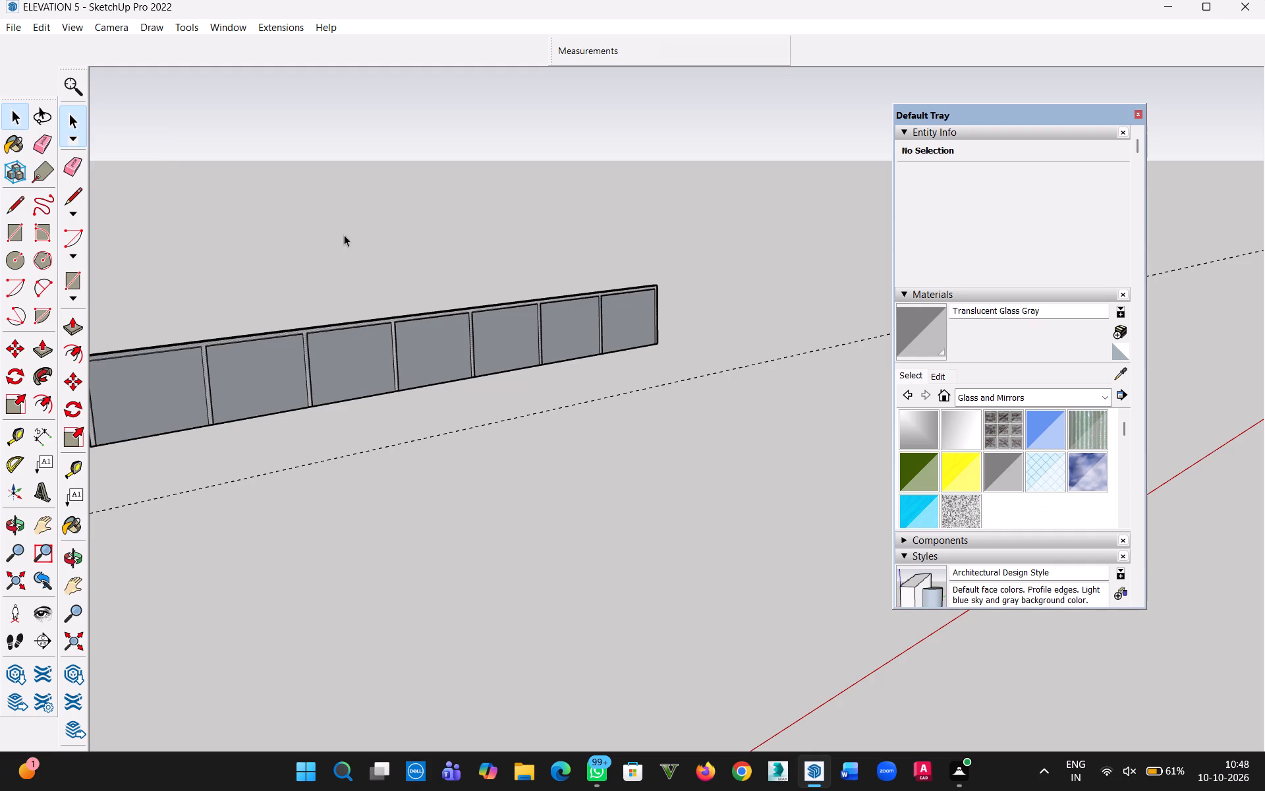
Save the ELEVATION 5 model.
{"action": "middle_click_drag", "start_coordinate": [427, 222], "coordinate": [834, 231]}
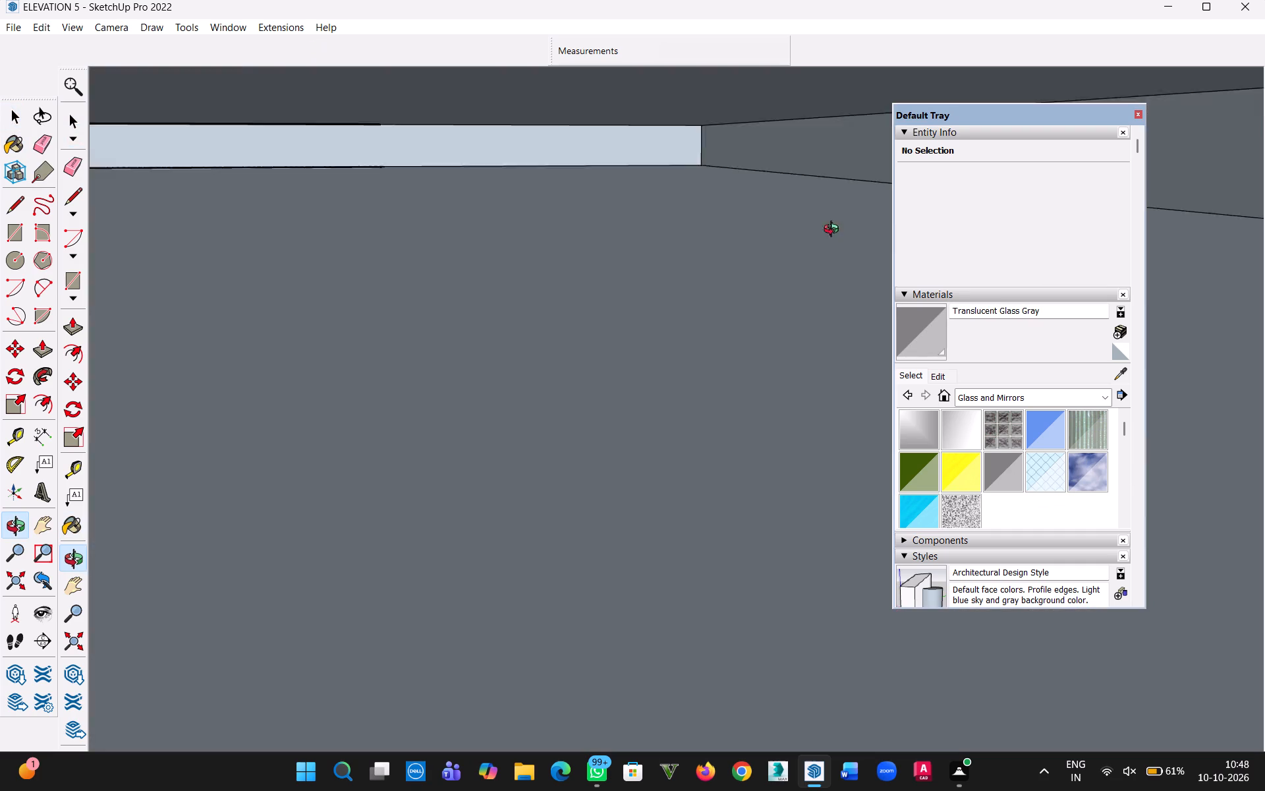
{"action": "middle_click_drag", "start_coordinate": [834, 231], "coordinate": [857, 418]}
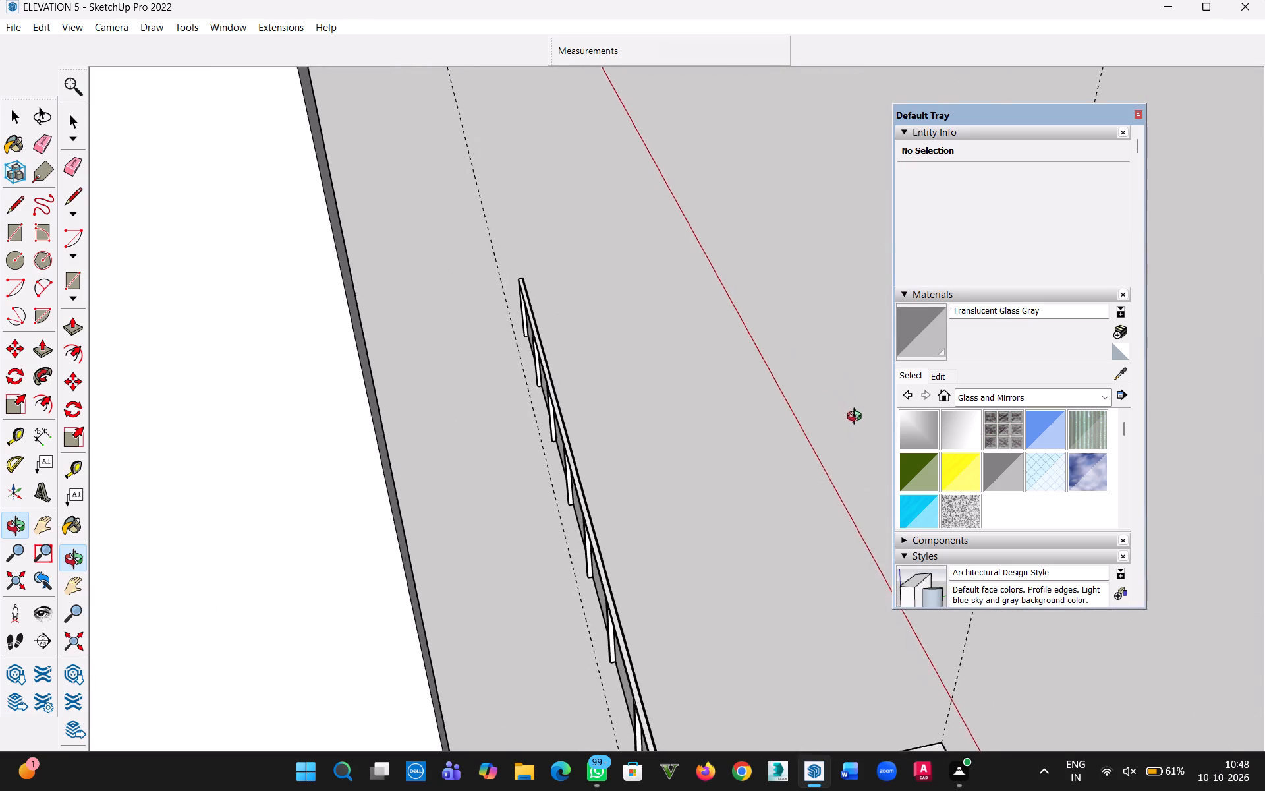
{"action": "middle_click_drag", "start_coordinate": [857, 418], "coordinate": [327, 262]}
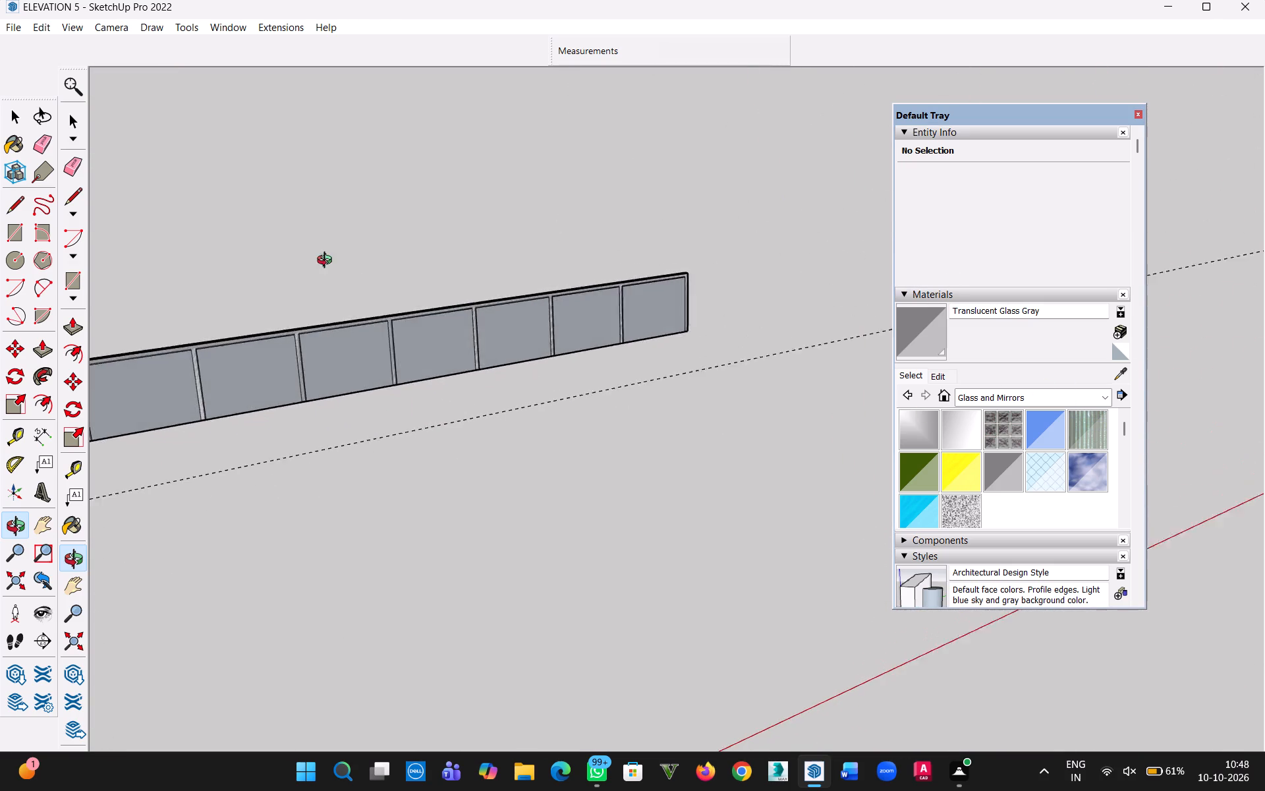
{"action": "middle_click_drag", "start_coordinate": [327, 262], "coordinate": [306, 239]}
{"action": "scroll", "coordinate": [620, 332], "scroll_direction": "up", "scroll_amount": 3}
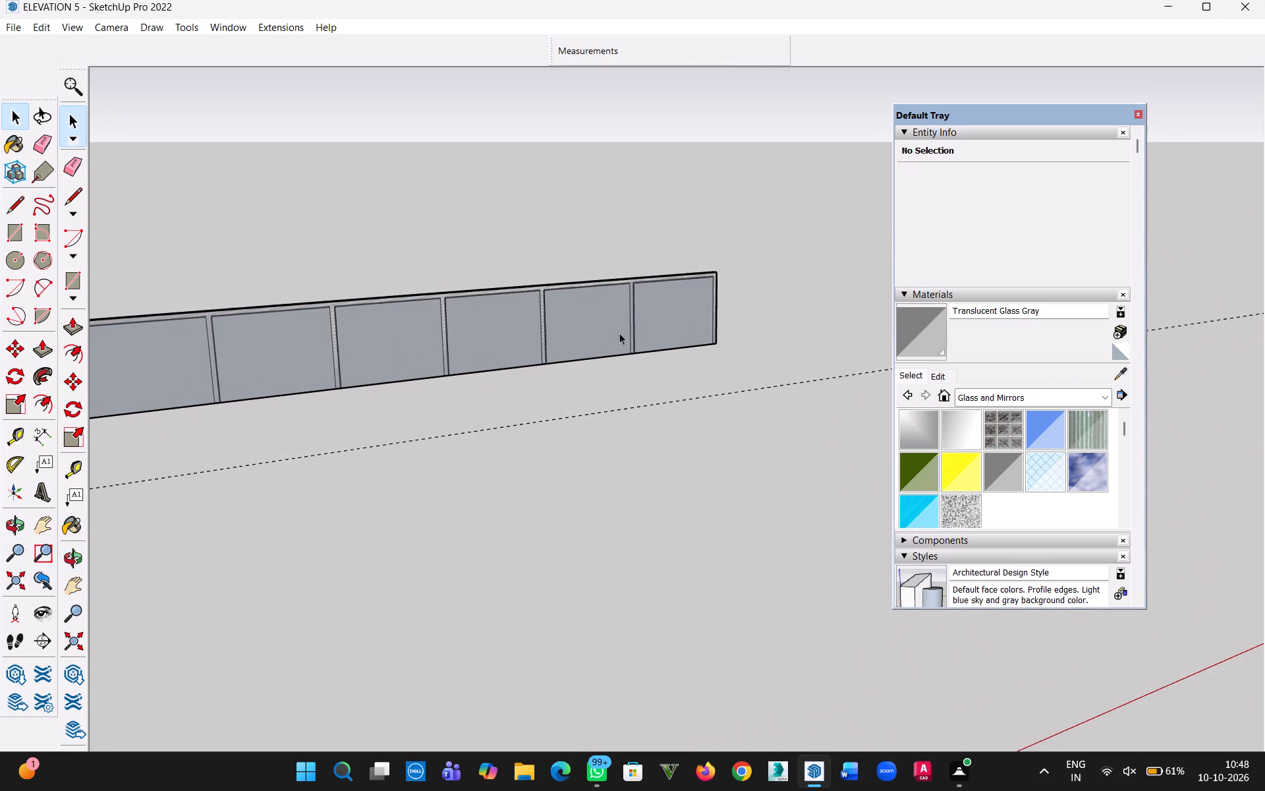
{"action": "scroll", "coordinate": [618, 333], "scroll_direction": "down", "scroll_amount": 4}
{"action": "left_click", "coordinate": [10, 30]}
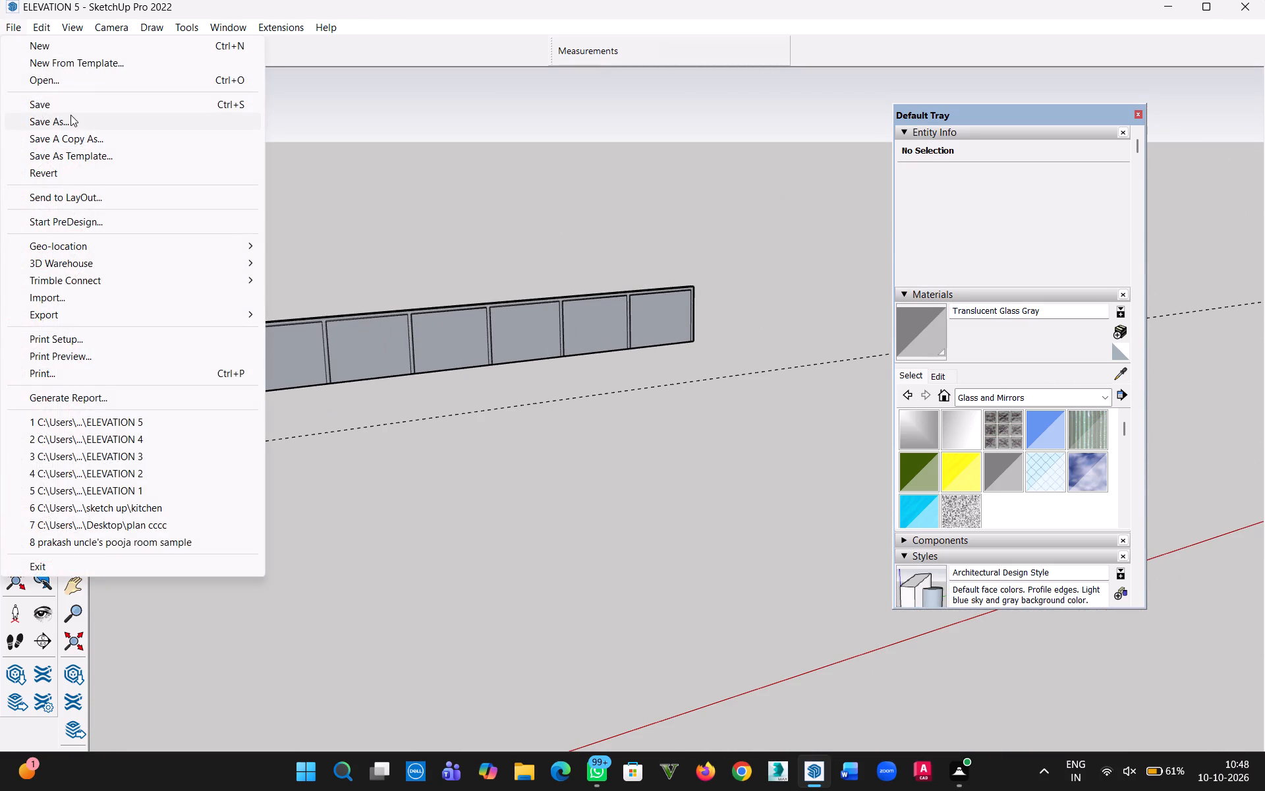
{"action": "left_click", "coordinate": [69, 105]}
{"action": "left_click", "coordinate": [363, 295]}
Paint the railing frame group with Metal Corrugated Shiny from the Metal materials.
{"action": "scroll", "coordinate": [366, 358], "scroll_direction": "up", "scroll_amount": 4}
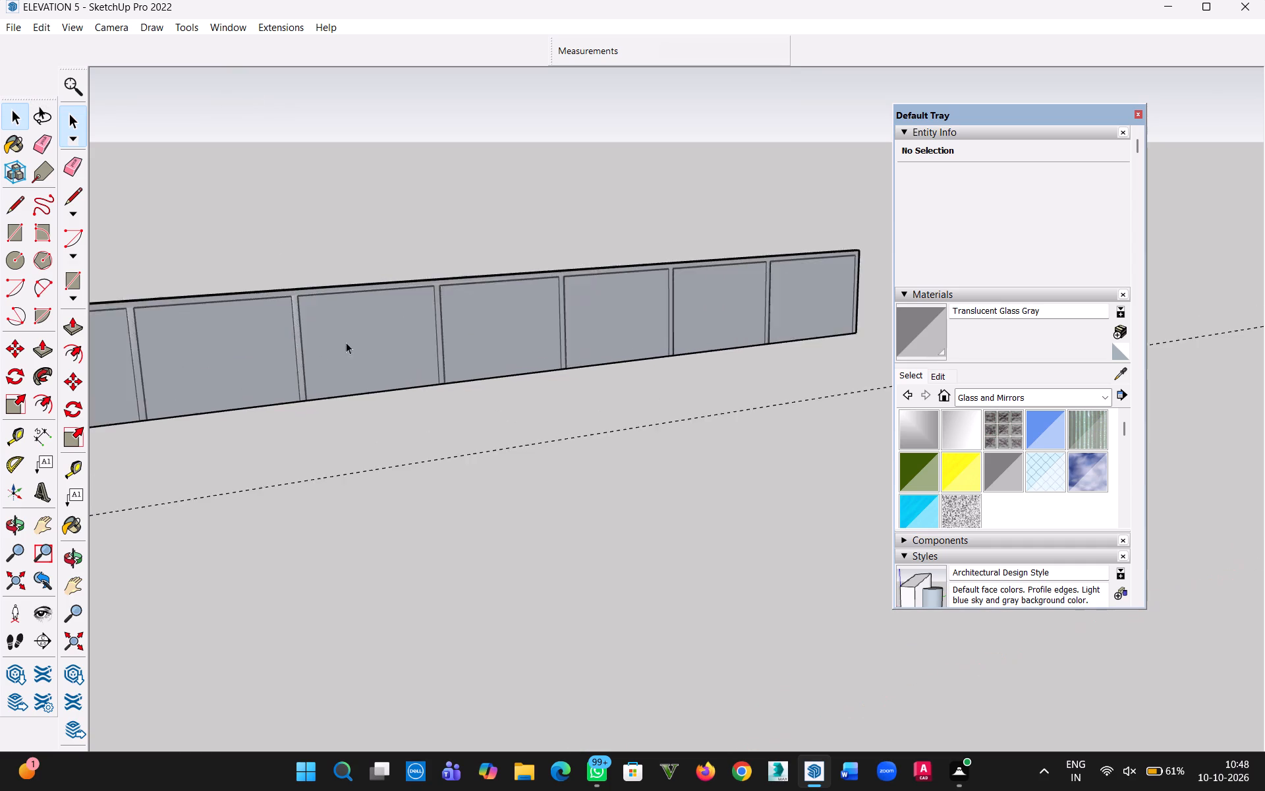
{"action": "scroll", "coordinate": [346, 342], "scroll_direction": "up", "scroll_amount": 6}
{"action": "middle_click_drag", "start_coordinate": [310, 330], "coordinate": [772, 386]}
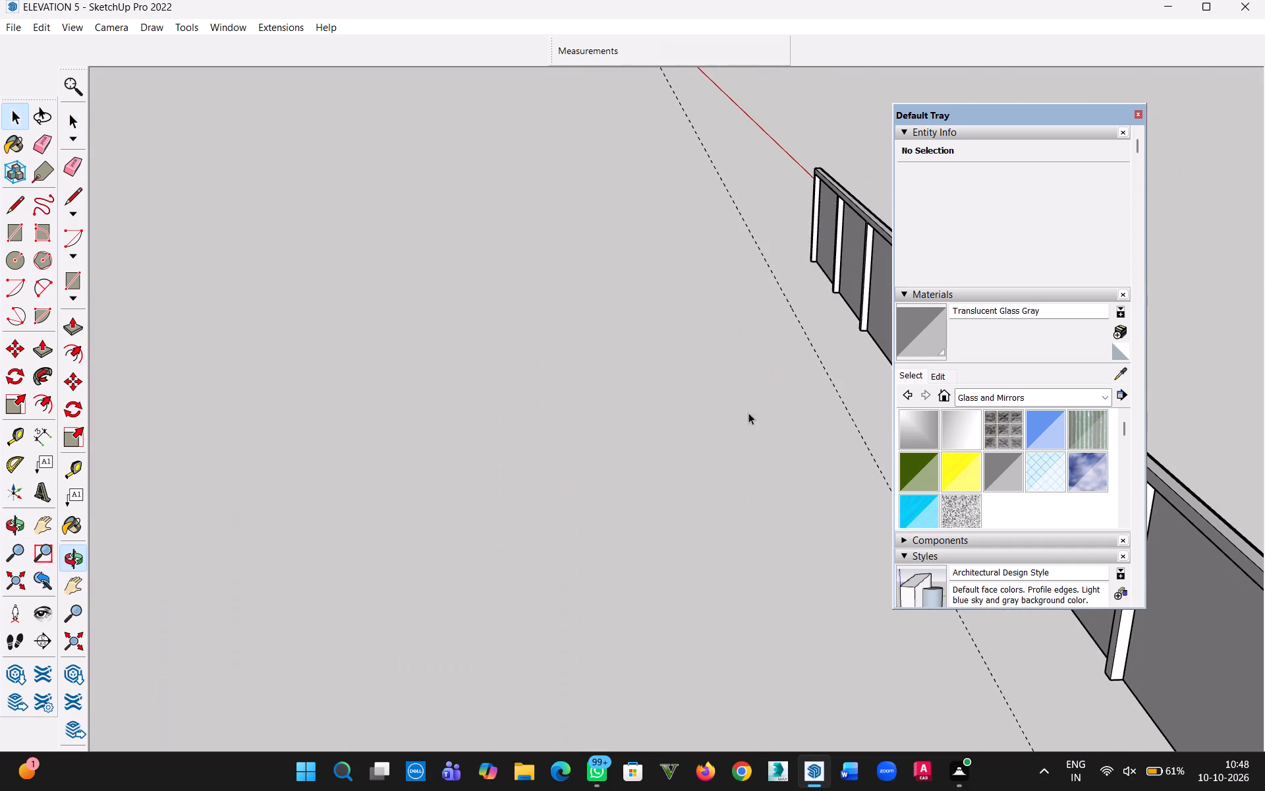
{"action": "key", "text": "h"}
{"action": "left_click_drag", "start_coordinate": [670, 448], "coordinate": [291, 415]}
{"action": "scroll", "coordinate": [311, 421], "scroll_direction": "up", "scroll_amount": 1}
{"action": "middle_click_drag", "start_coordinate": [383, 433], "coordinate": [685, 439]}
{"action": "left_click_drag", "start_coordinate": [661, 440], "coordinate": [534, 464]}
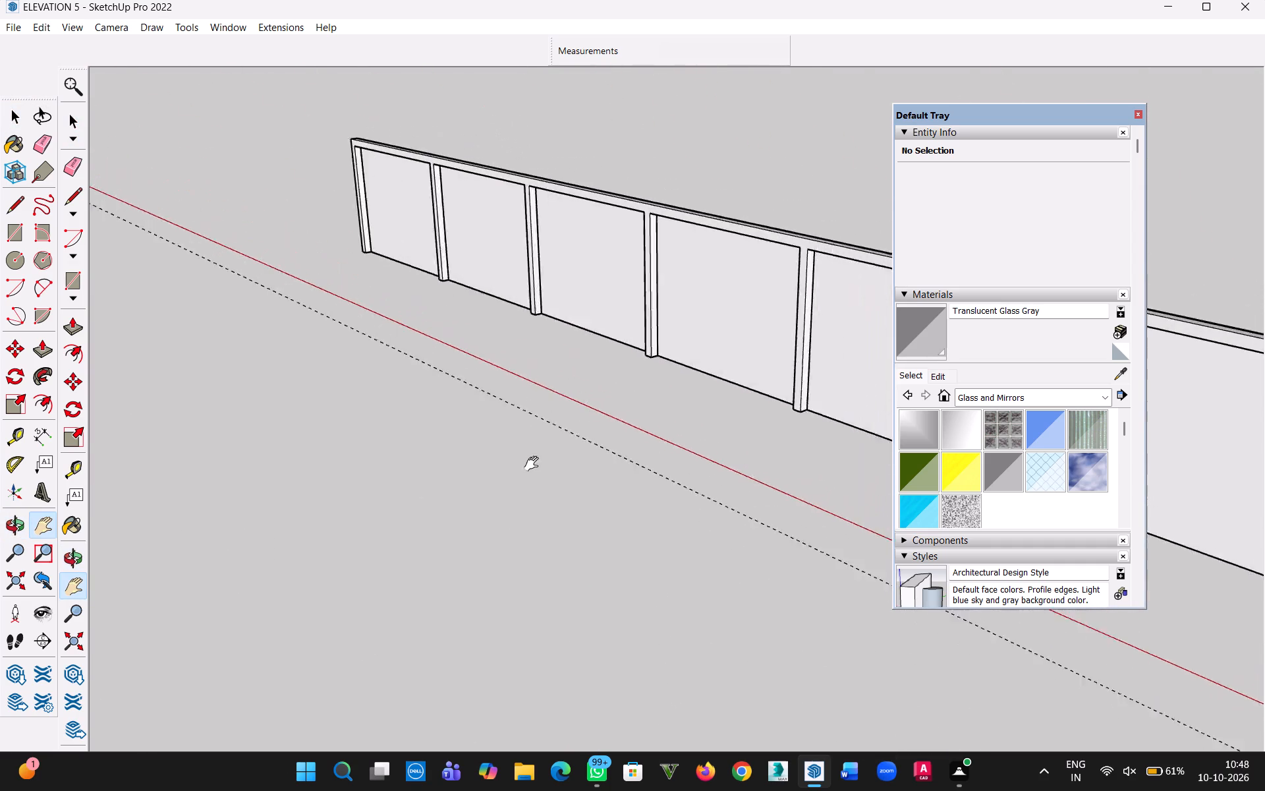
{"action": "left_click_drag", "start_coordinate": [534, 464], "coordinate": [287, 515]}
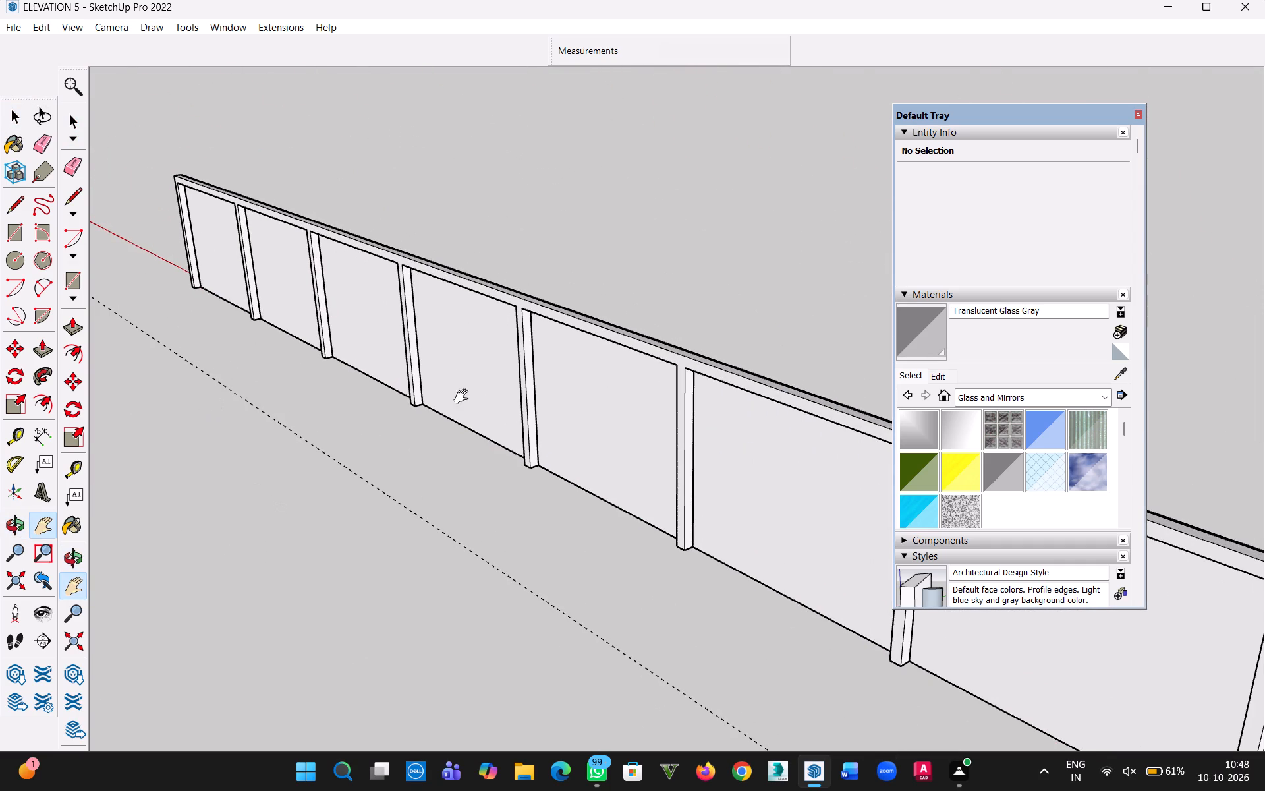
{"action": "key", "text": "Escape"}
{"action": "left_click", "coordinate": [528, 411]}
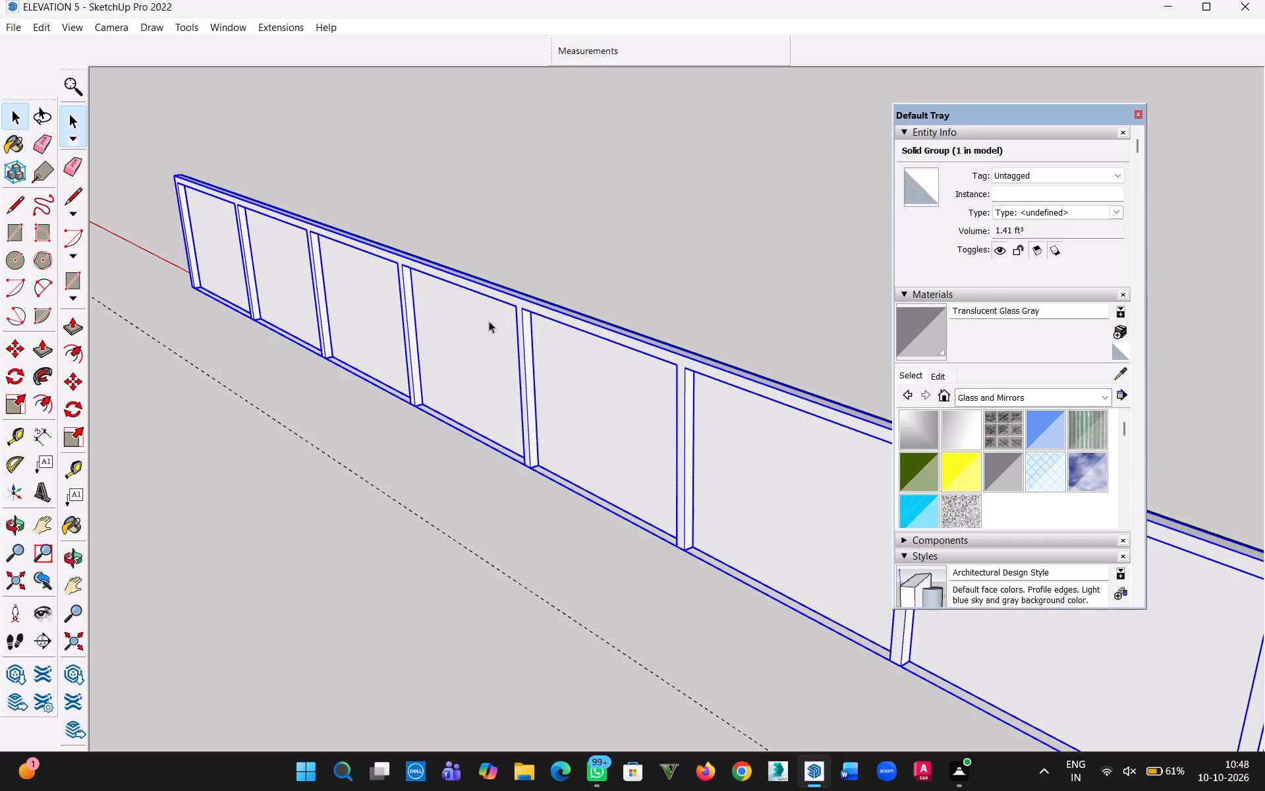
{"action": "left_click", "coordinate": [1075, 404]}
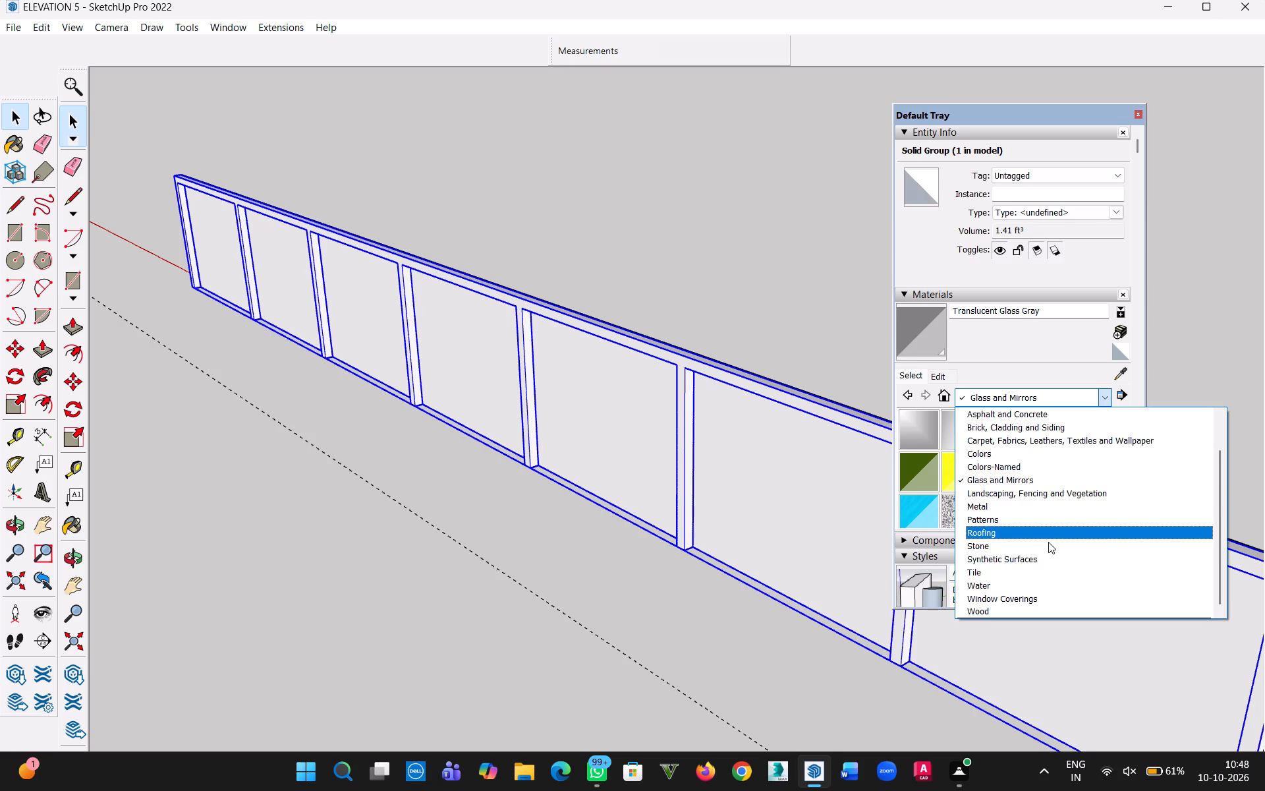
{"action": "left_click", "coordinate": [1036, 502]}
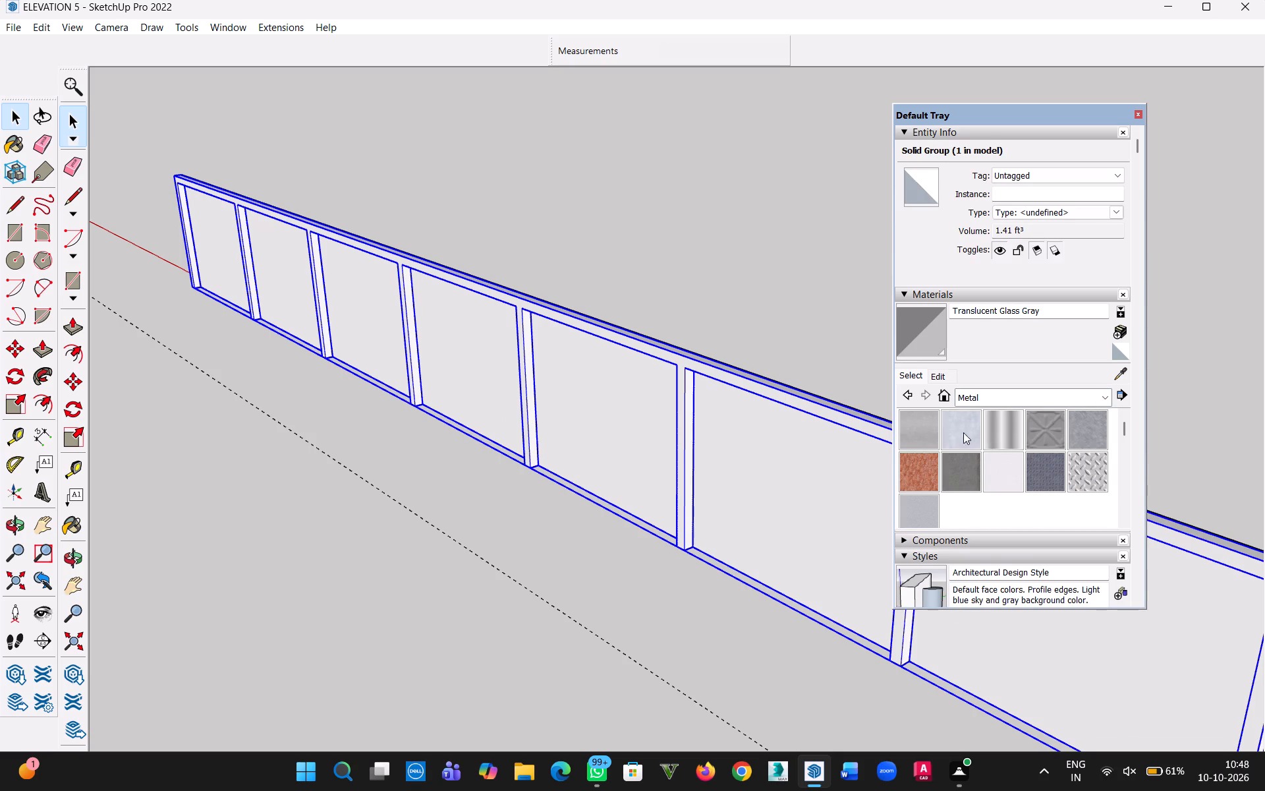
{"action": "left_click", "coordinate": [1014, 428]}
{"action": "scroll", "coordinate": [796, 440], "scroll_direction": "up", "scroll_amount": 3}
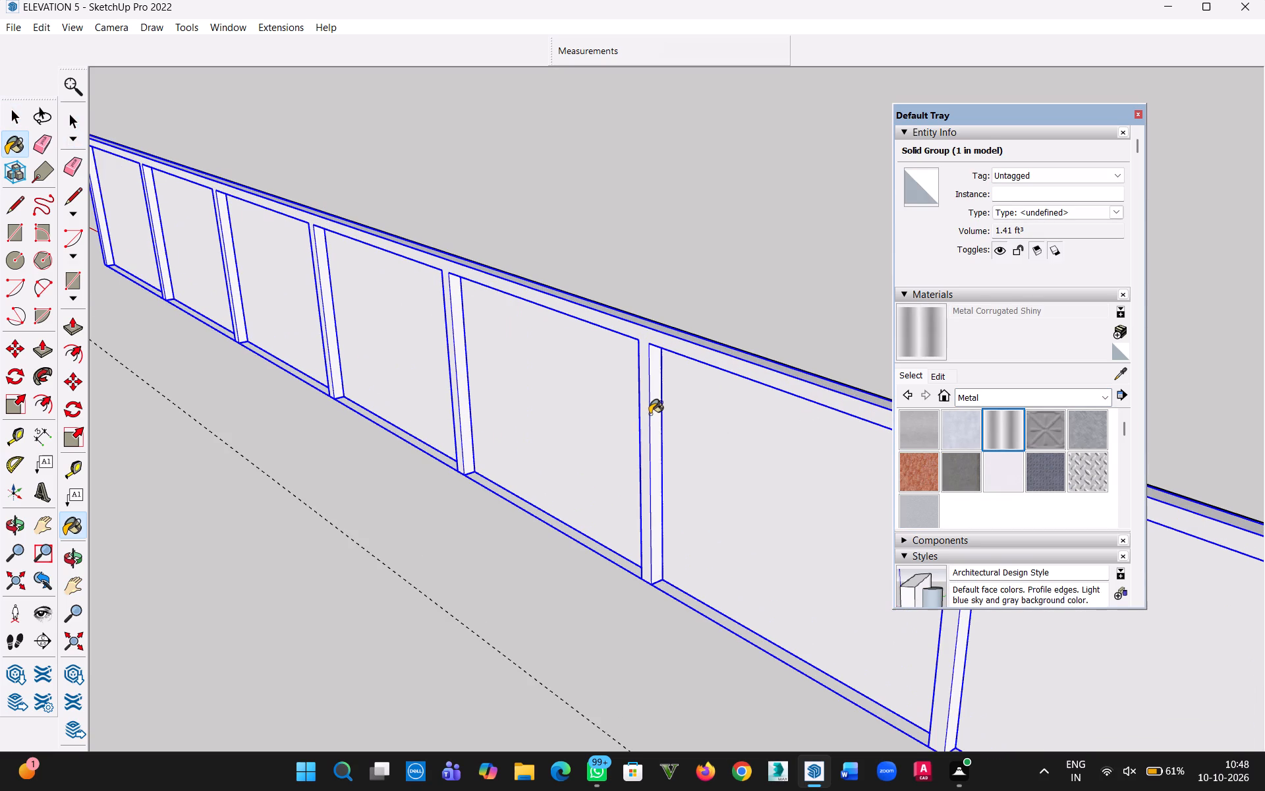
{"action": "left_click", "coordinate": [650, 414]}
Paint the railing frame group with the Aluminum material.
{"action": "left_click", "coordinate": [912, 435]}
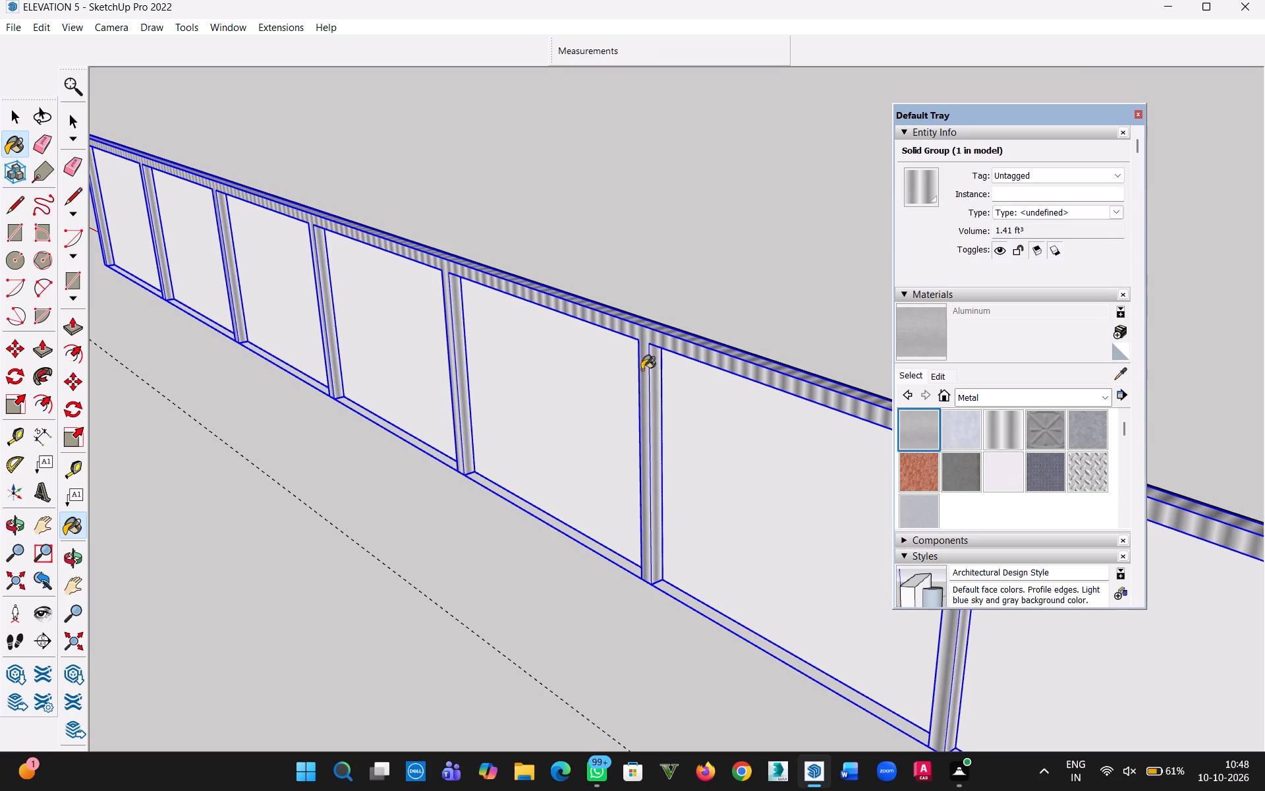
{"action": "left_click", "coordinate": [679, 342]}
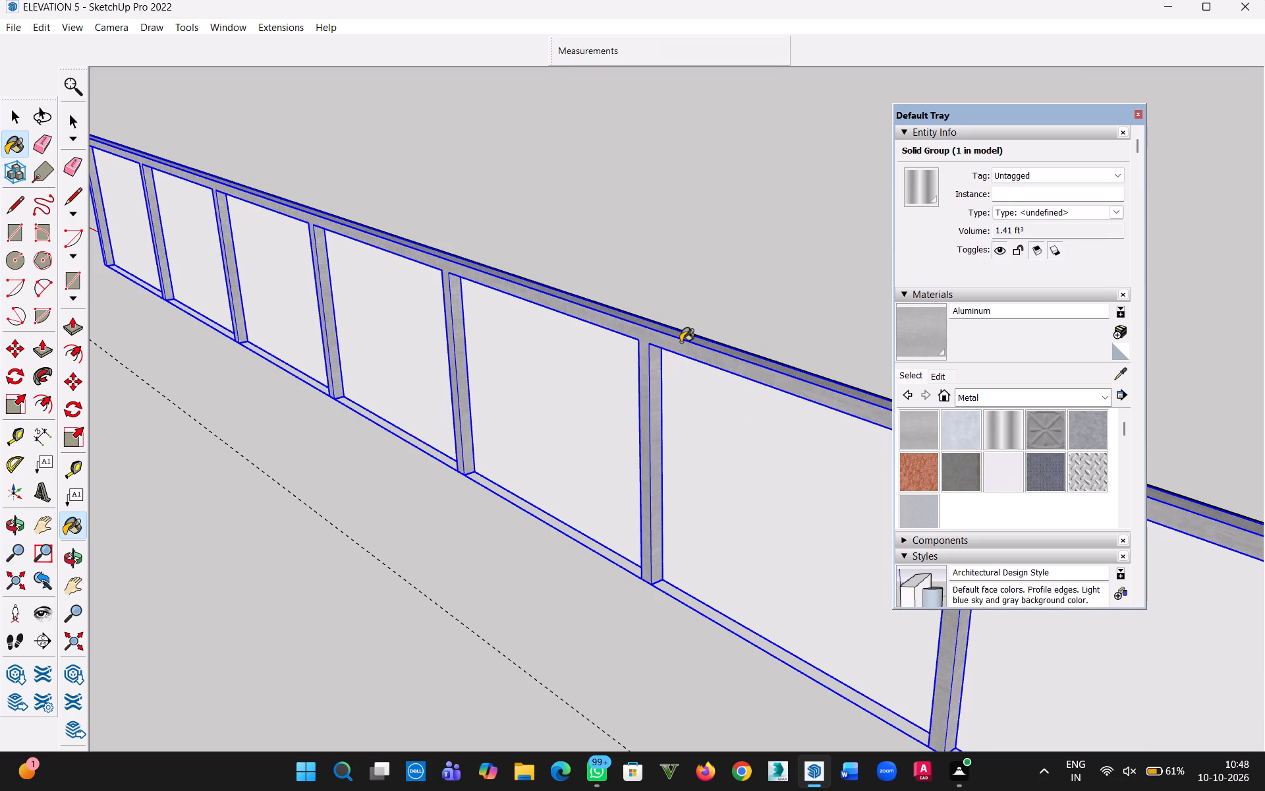
Paint the railing frame group with Steel Brushed Stainless, leaving the glass panel out, and deselect it.
{"action": "scroll", "coordinate": [955, 480], "scroll_direction": "down", "scroll_amount": 2}
{"action": "left_click", "coordinate": [918, 445]}
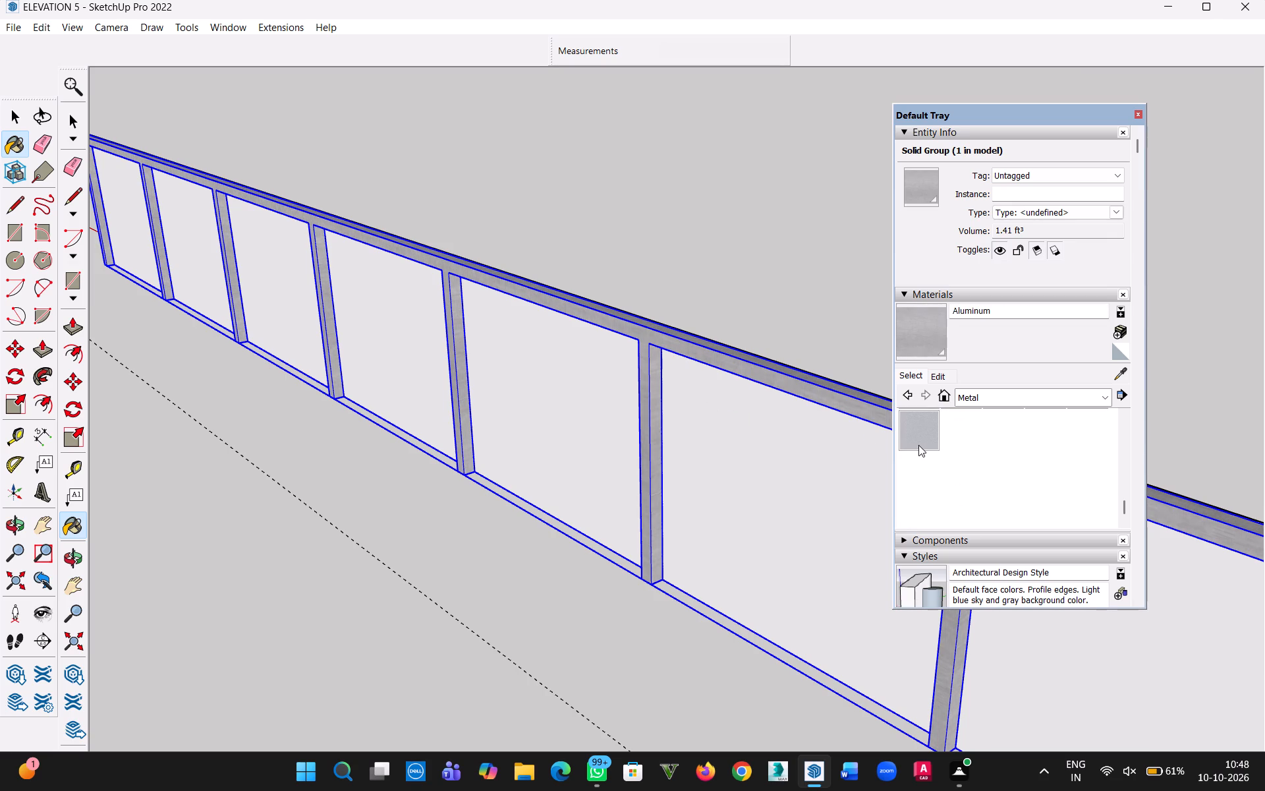
{"action": "left_click", "coordinate": [652, 409]}
{"action": "left_click", "coordinate": [655, 410]}
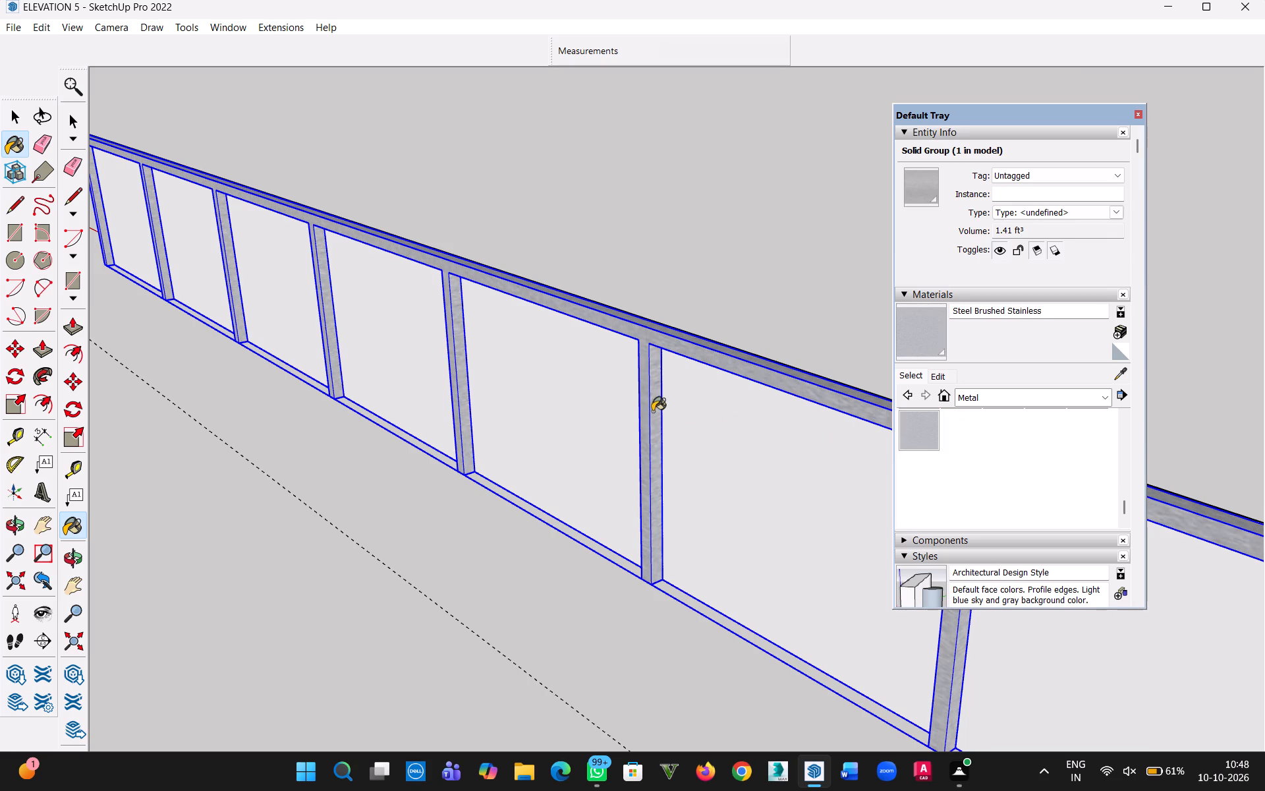
{"action": "left_click", "coordinate": [647, 412]}
{"action": "left_click", "coordinate": [724, 358]}
{"action": "left_click", "coordinate": [739, 381]}
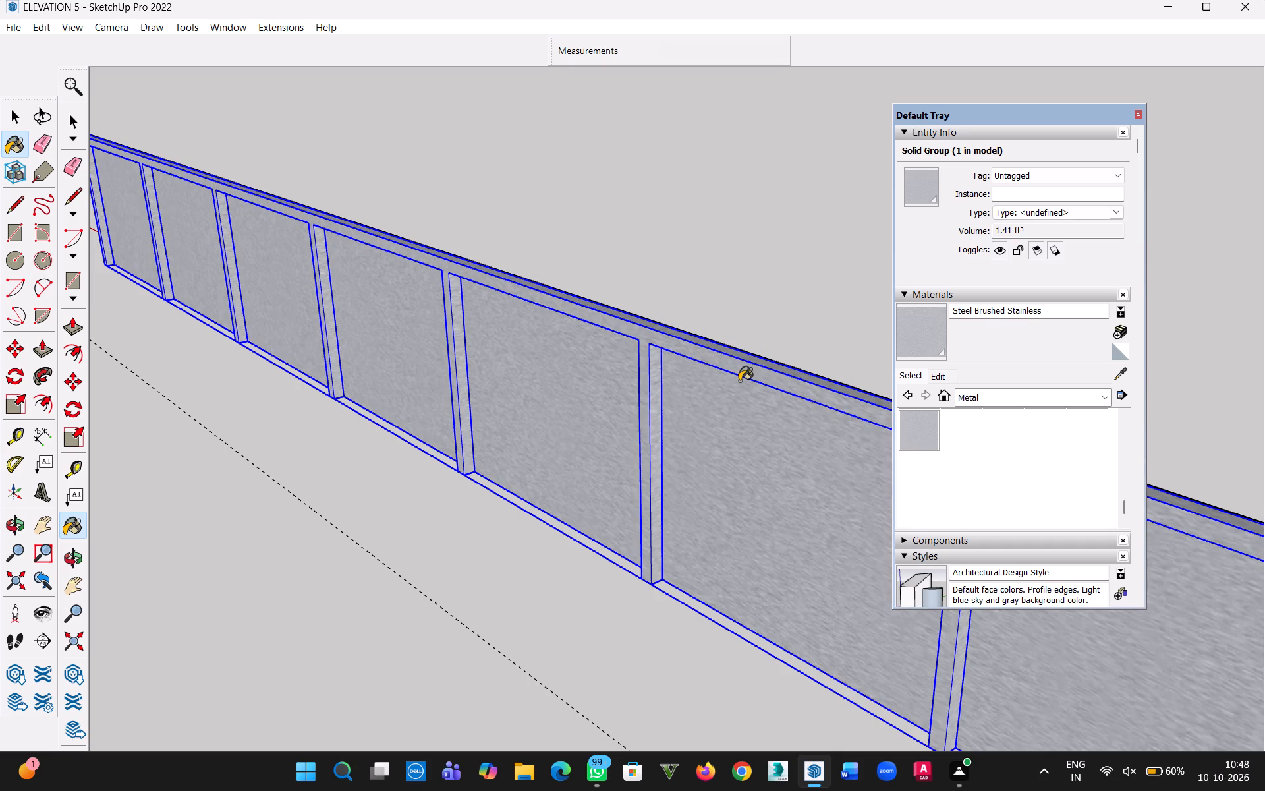
{"action": "key", "text": "ctrl+z"}
{"action": "left_click", "coordinate": [743, 365]}
{"action": "middle_click_drag", "start_coordinate": [769, 372], "coordinate": [733, 417]}
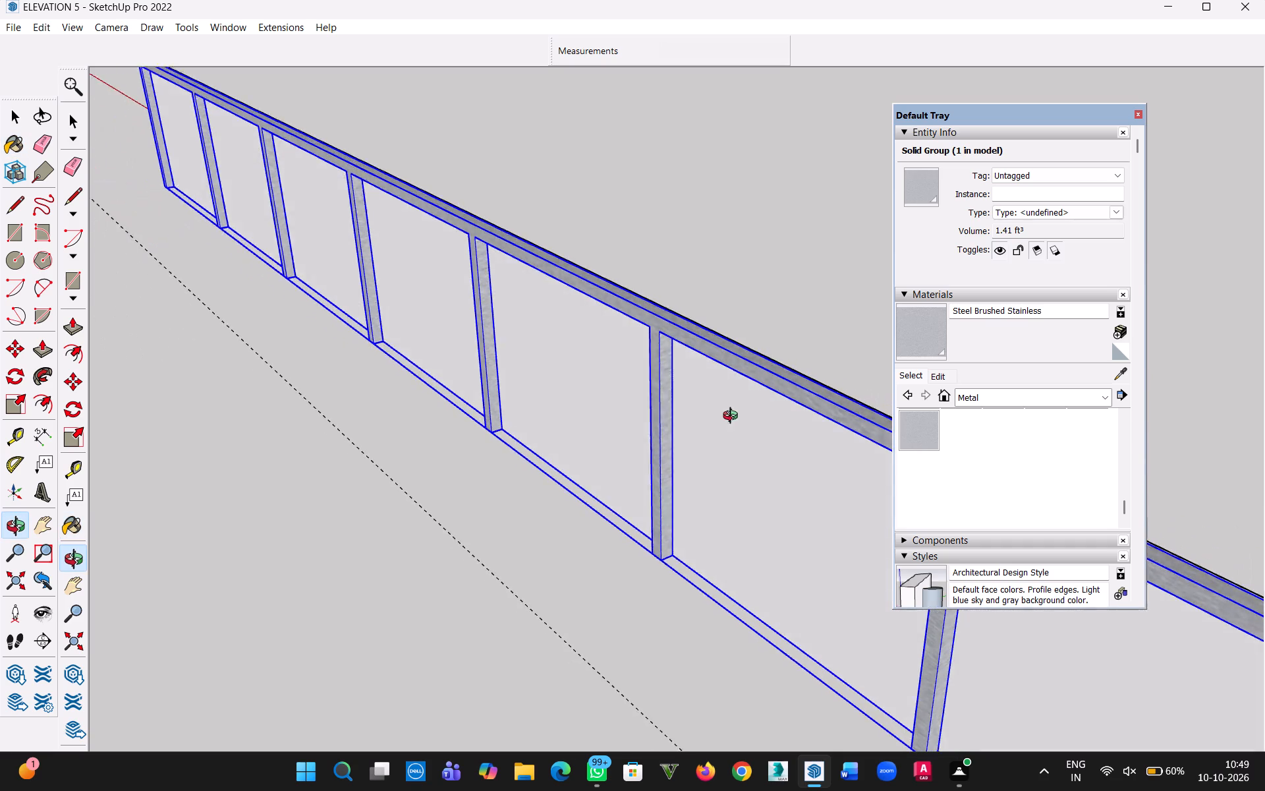
{"action": "middle_click_drag", "start_coordinate": [733, 417], "coordinate": [722, 420]}
{"action": "scroll", "coordinate": [721, 420], "scroll_direction": "down", "scroll_amount": 5}
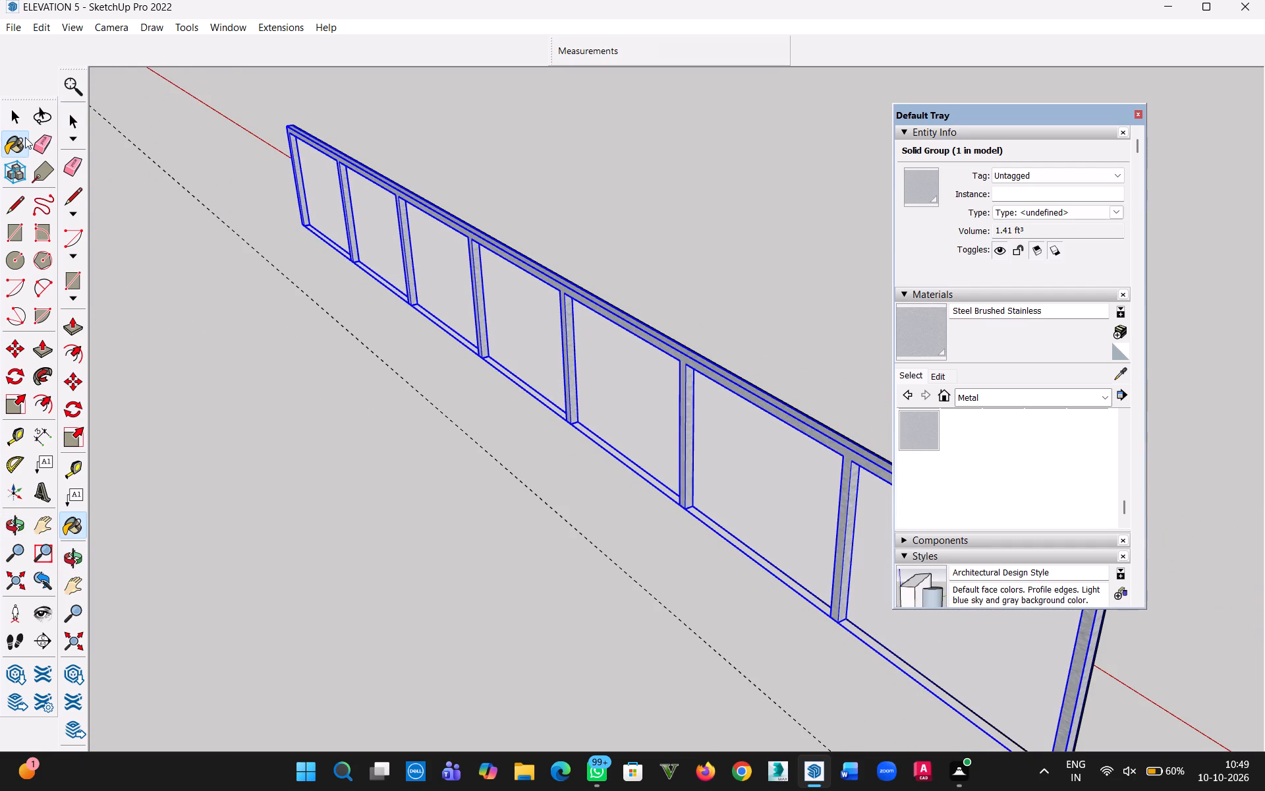
{"action": "left_click", "coordinate": [13, 120]}
{"action": "left_click", "coordinate": [329, 444]}
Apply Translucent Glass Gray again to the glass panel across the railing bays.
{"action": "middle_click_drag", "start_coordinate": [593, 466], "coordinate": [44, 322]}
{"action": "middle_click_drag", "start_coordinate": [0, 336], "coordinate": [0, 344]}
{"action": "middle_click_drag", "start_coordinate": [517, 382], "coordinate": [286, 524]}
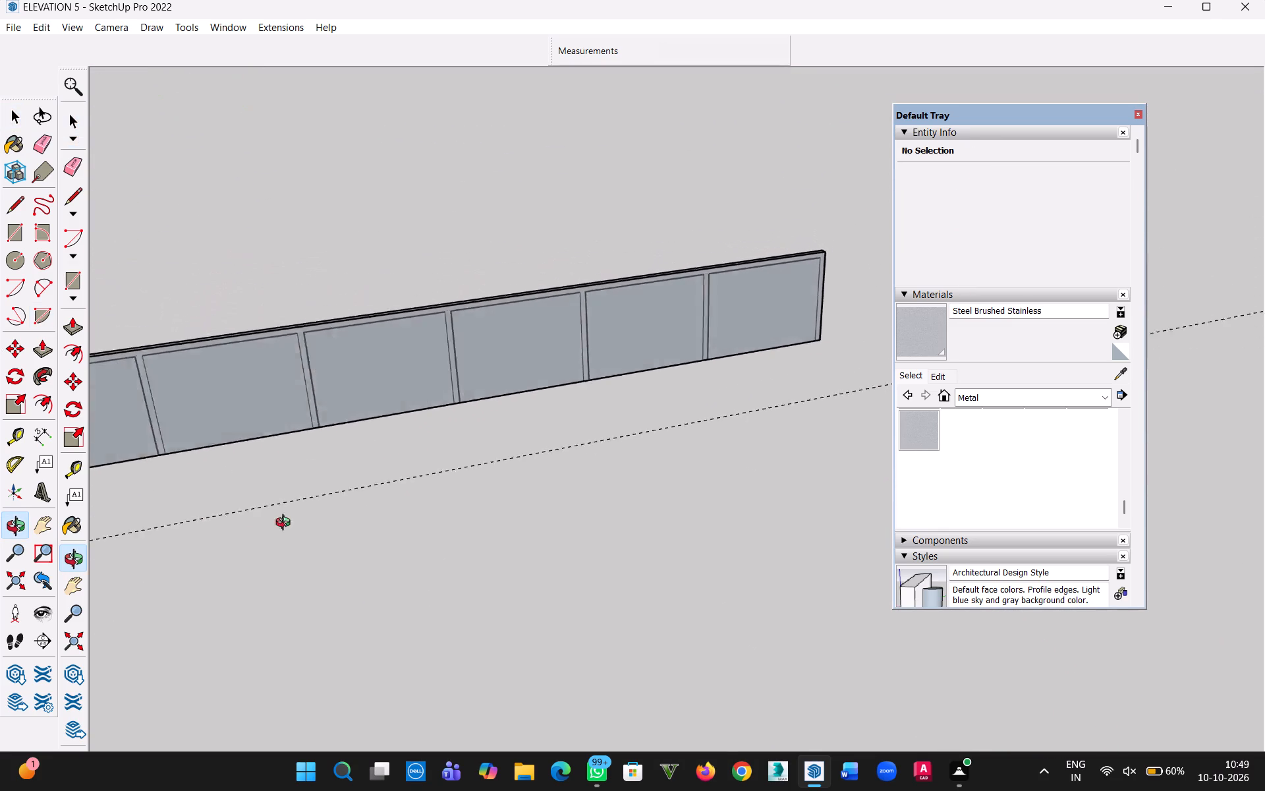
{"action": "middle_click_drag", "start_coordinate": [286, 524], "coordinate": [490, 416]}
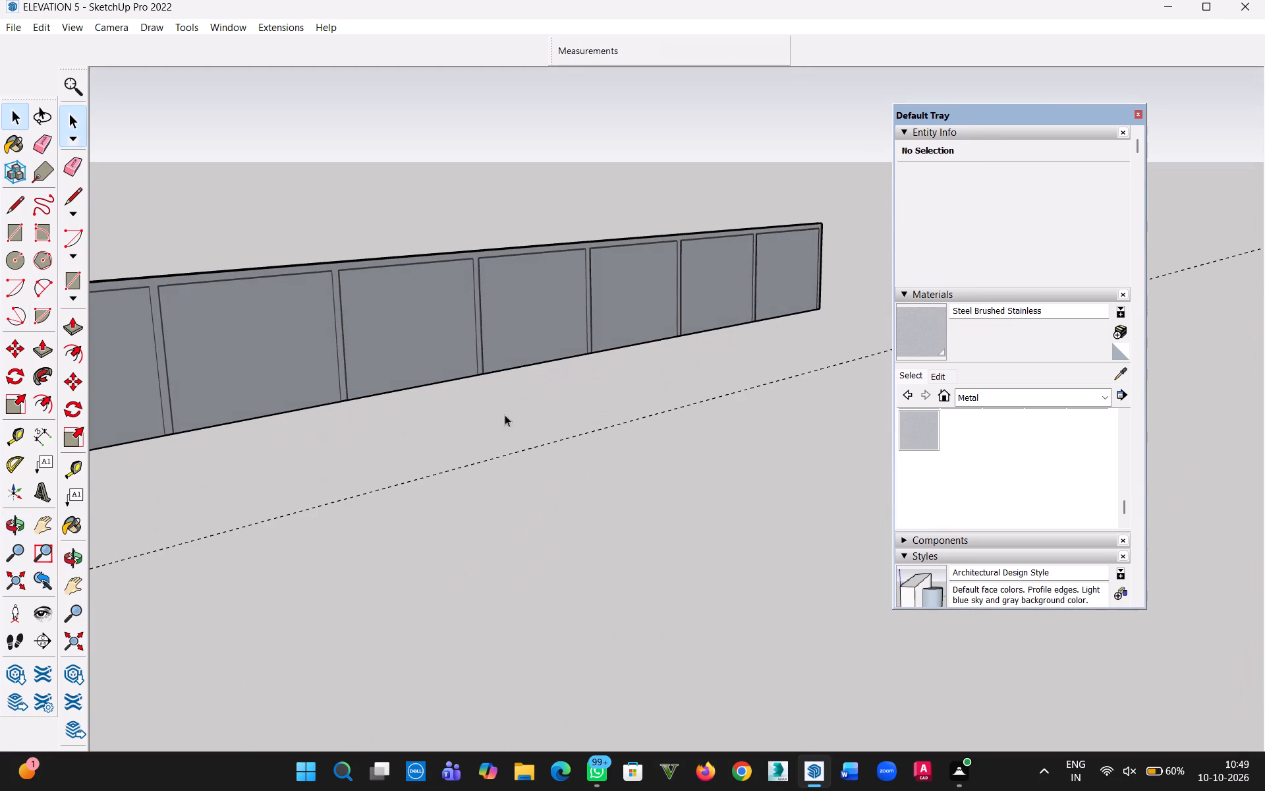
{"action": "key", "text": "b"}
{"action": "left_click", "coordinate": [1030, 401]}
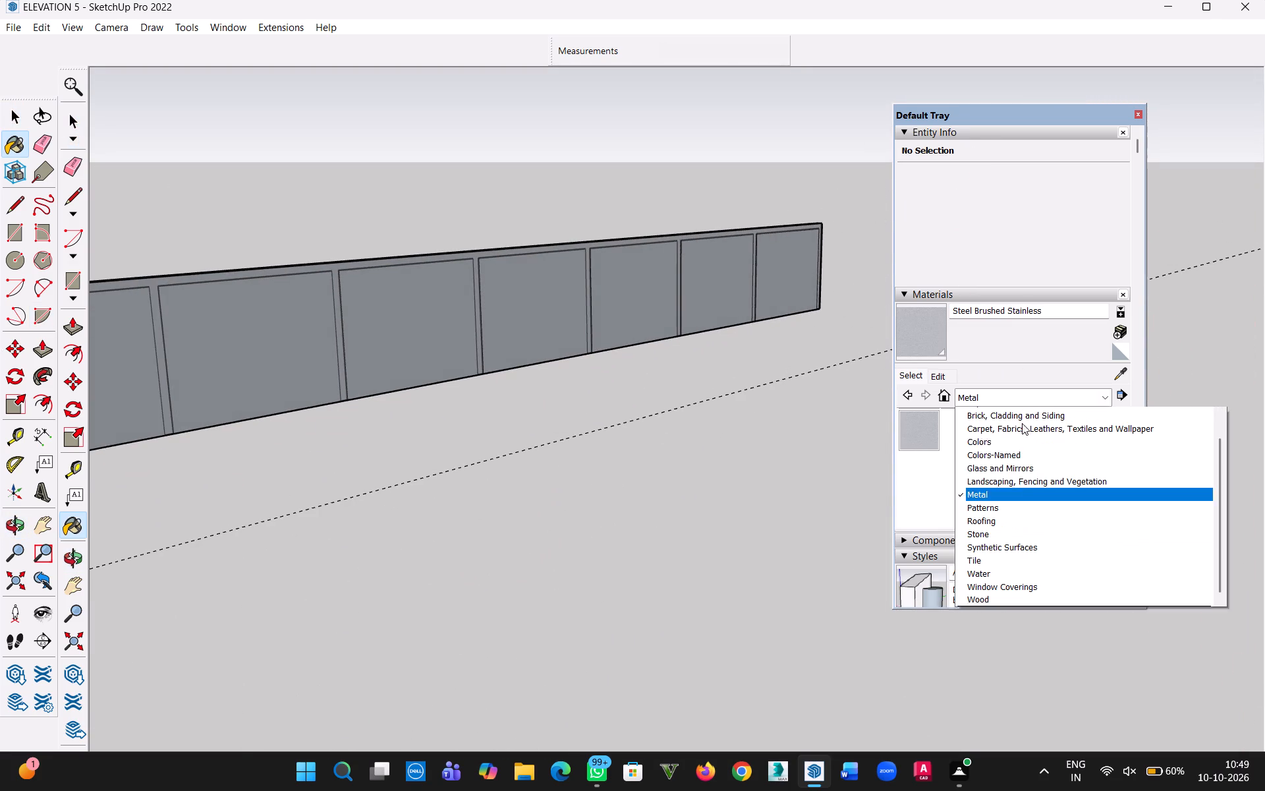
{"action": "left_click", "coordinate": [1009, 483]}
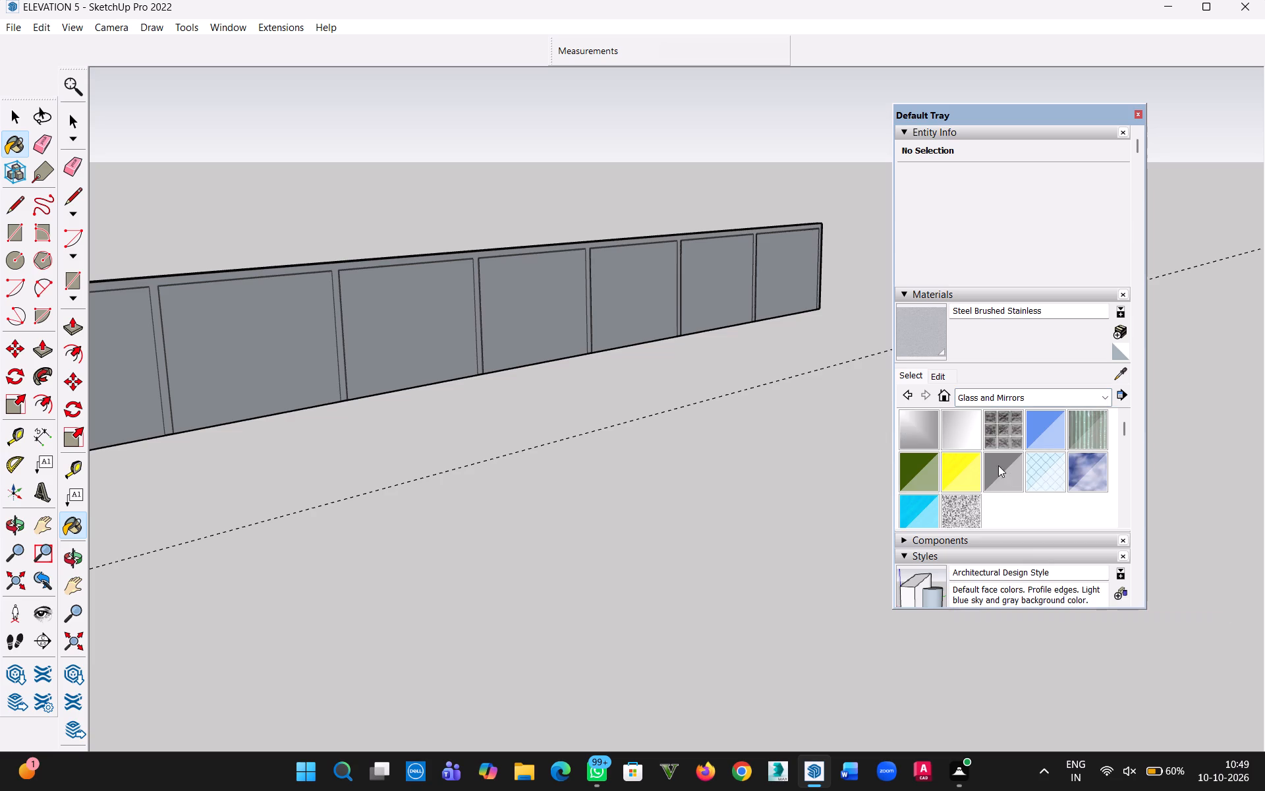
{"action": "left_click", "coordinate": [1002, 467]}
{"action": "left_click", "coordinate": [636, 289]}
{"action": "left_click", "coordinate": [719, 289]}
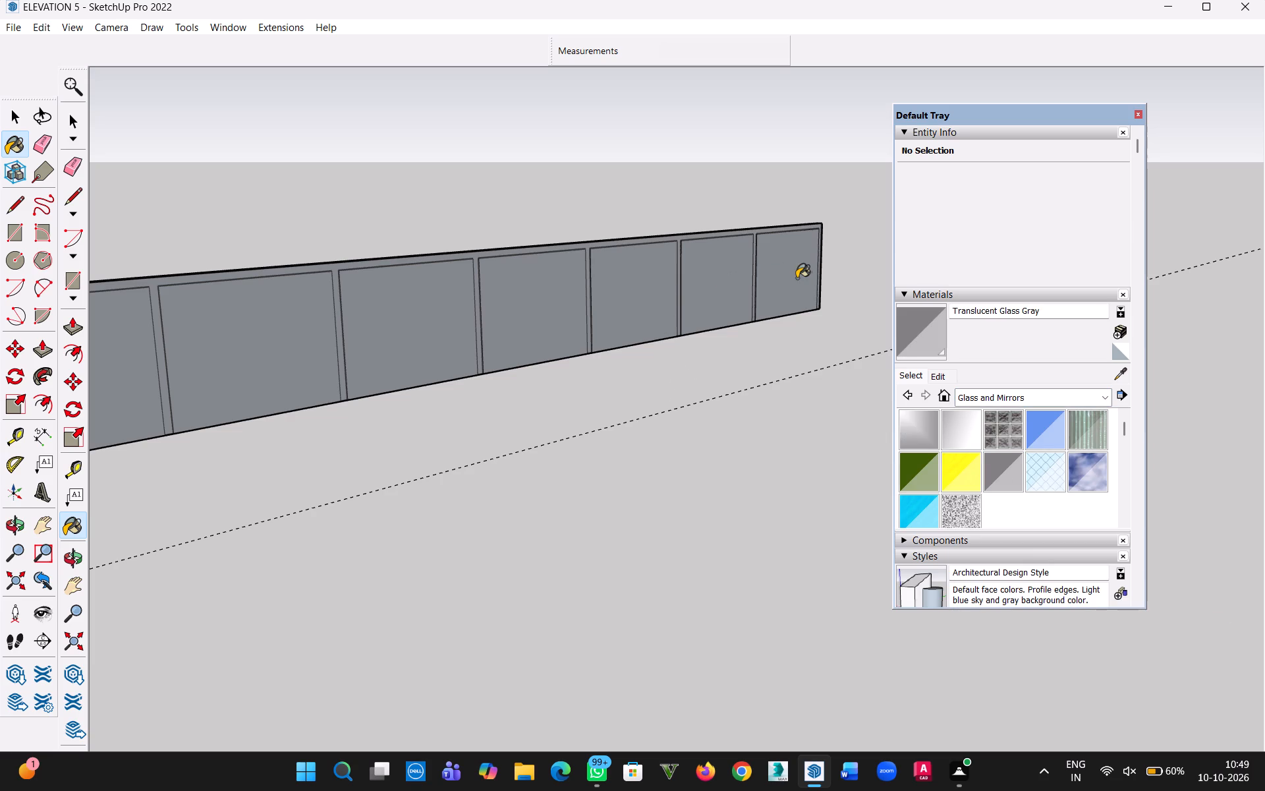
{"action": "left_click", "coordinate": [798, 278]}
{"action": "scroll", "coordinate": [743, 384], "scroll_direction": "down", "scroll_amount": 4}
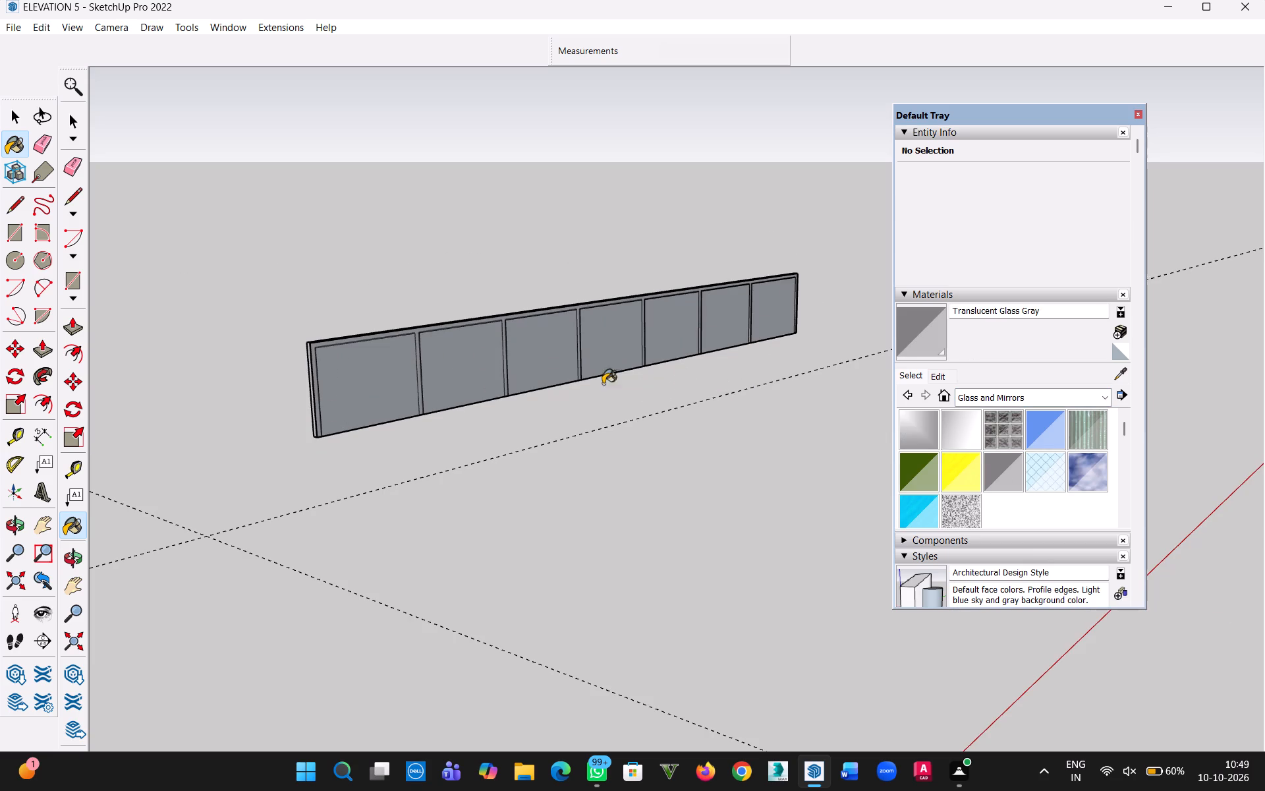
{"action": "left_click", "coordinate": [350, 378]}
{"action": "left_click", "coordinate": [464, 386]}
Paint the railing's glass panel with Translucent Glass Tinted.
{"action": "left_click", "coordinate": [924, 511]}
{"action": "left_click", "coordinate": [341, 400]}
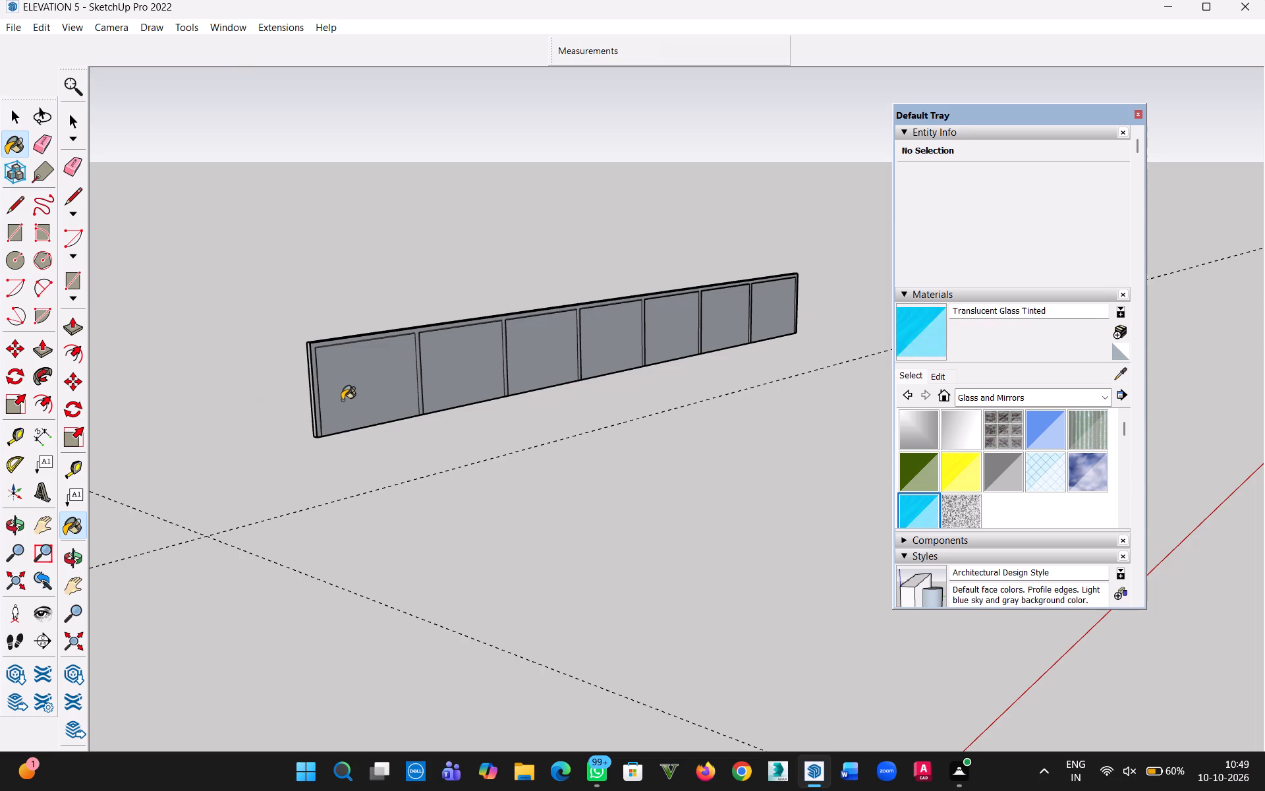
Undo the Translucent Glass Tinted paint on the railing's glass panel and repaint it with Translucent Glass Gray.
{"action": "middle_click_drag", "start_coordinate": [420, 402], "coordinate": [972, 460]}
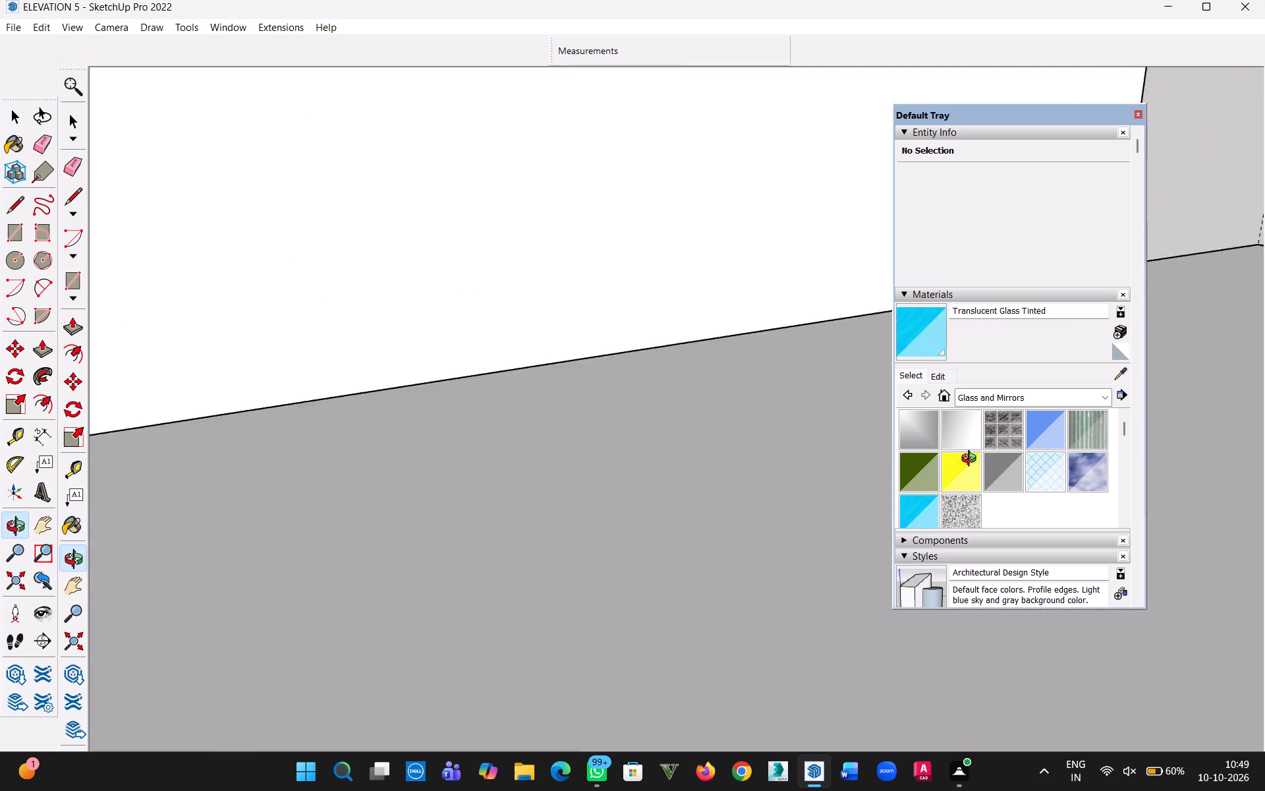
{"action": "middle_click_drag", "start_coordinate": [972, 460], "coordinate": [350, 471]}
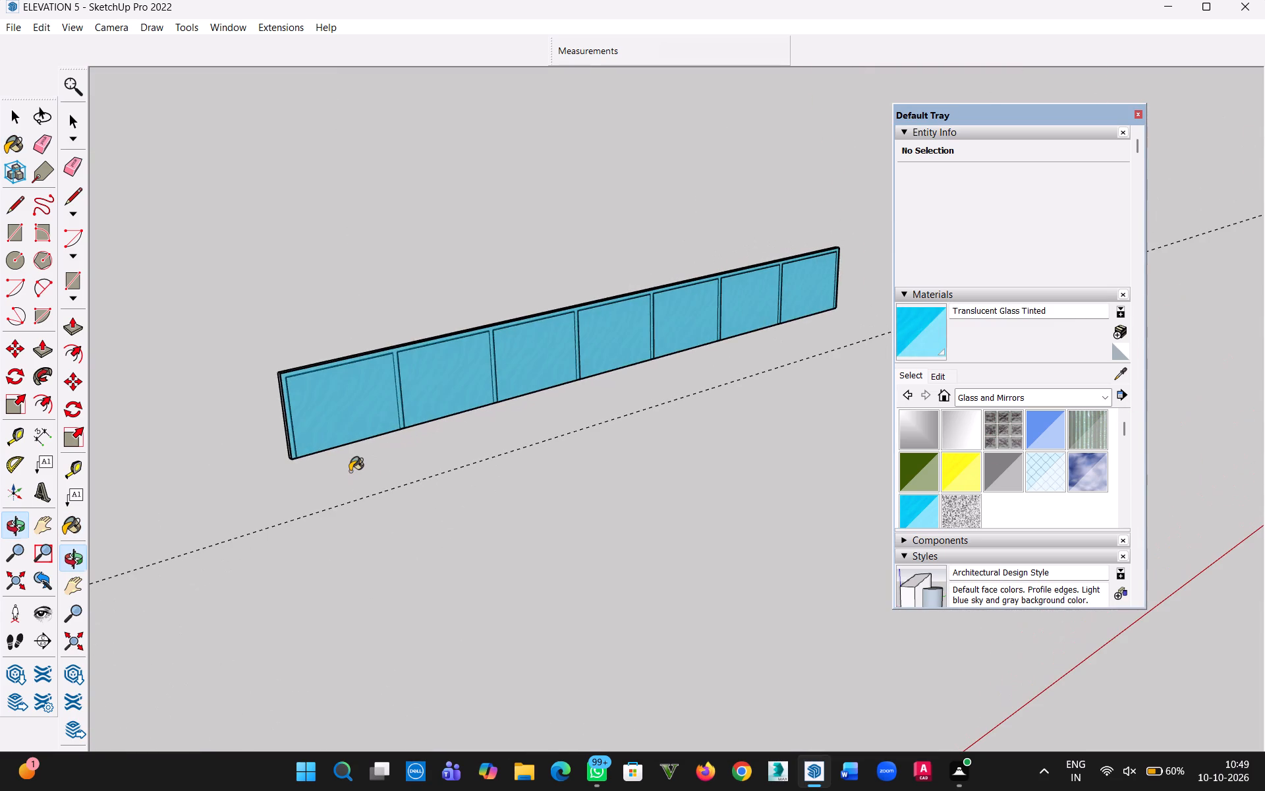
{"action": "key", "text": "ctrl+z"}
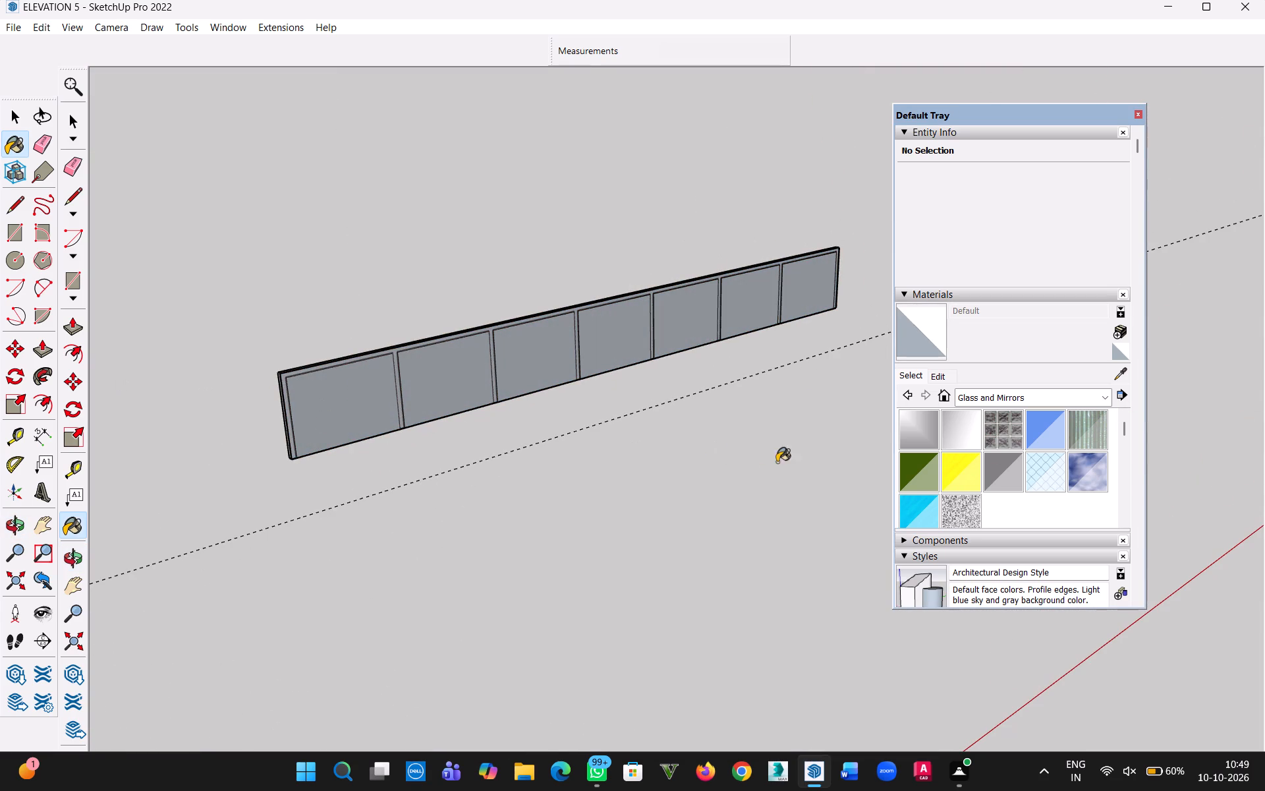
{"action": "left_click", "coordinate": [1003, 471]}
{"action": "left_click", "coordinate": [515, 361]}
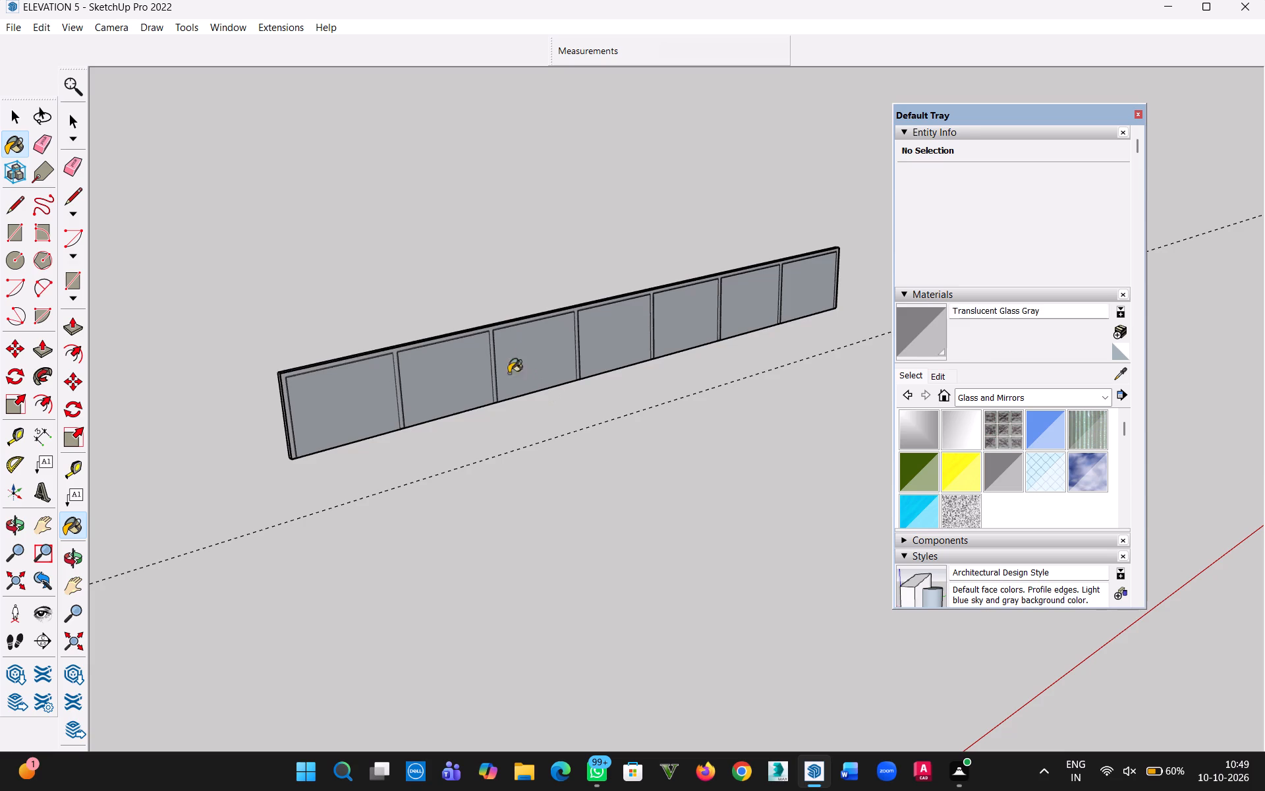
Examine the repainted railing and the building's open front from several angles, finishing close up at the railing's outer lower corner.
{"action": "middle_click_drag", "start_coordinate": [493, 390], "coordinate": [1264, 410]}
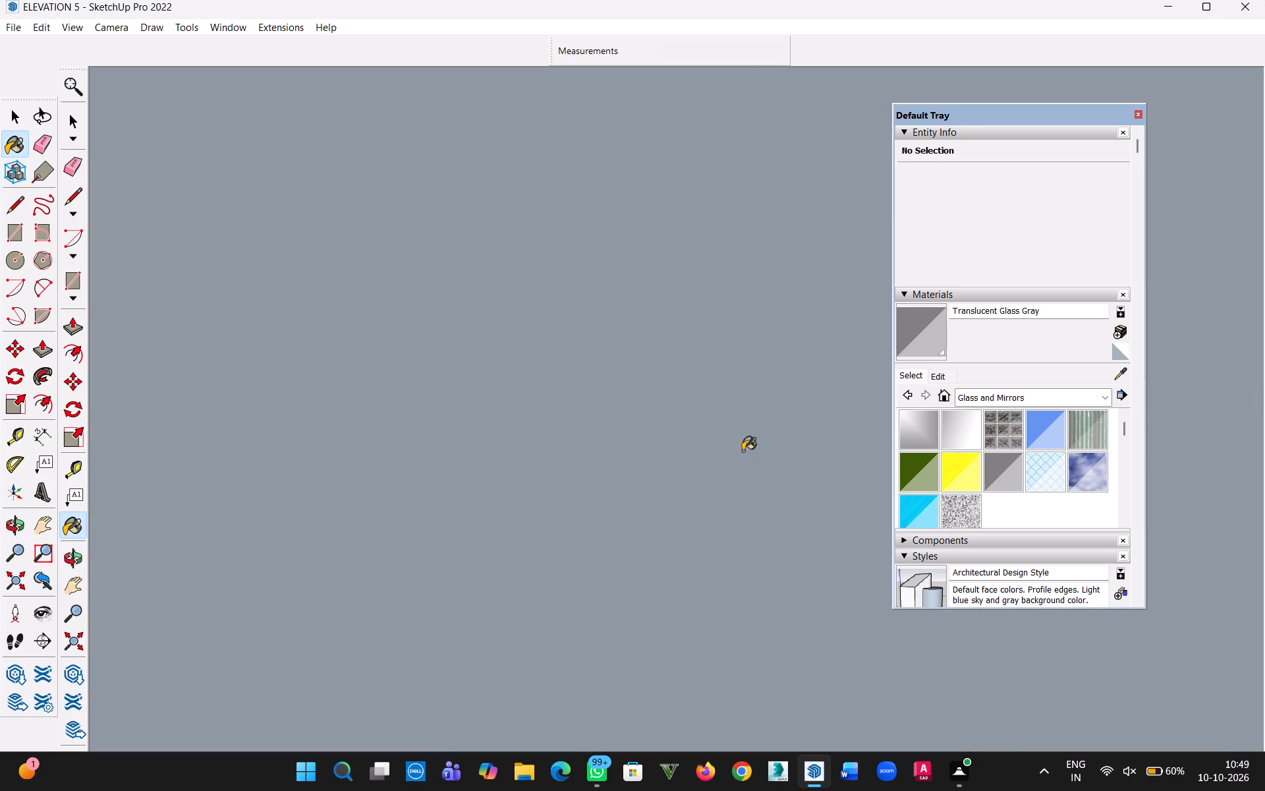
{"action": "middle_click_drag", "start_coordinate": [709, 431], "coordinate": [533, 356]}
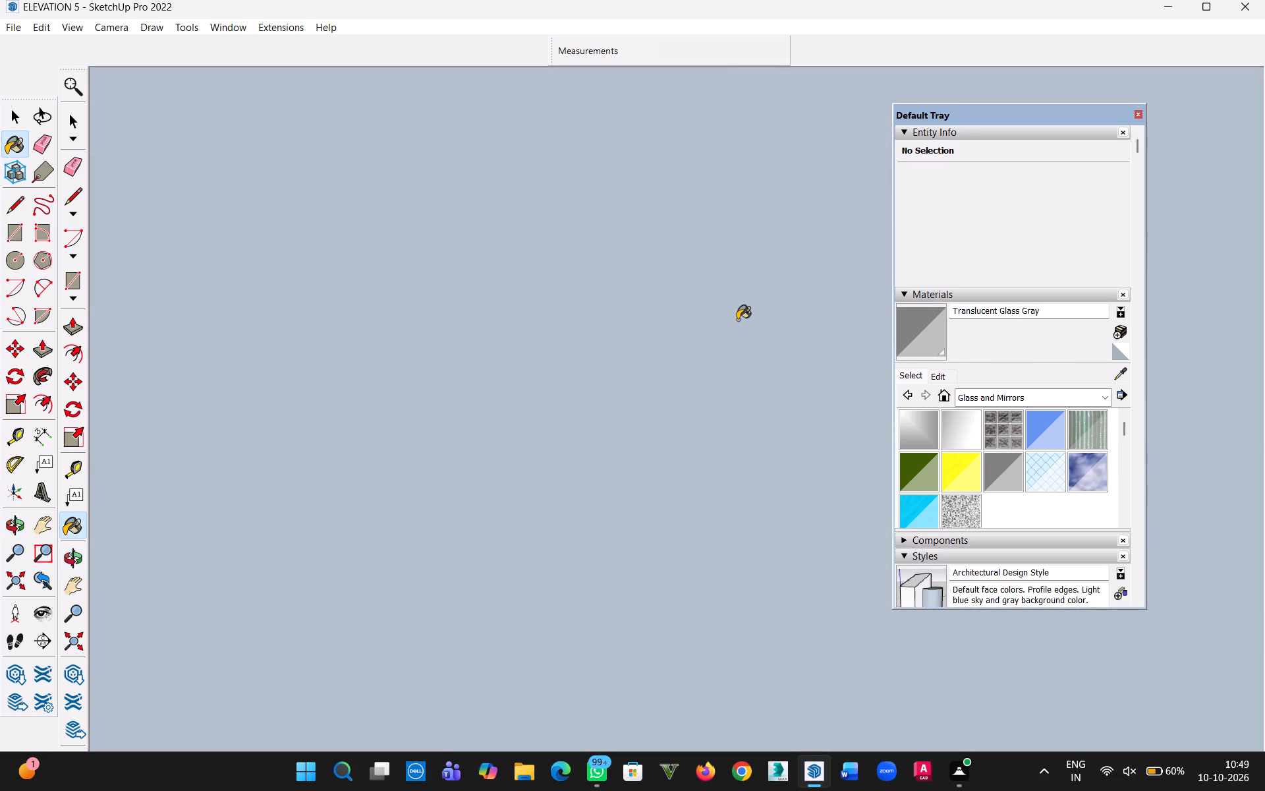
{"action": "scroll", "coordinate": [779, 358], "scroll_direction": "up", "scroll_amount": 1}
{"action": "scroll", "coordinate": [779, 425], "scroll_direction": "down", "scroll_amount": 14}
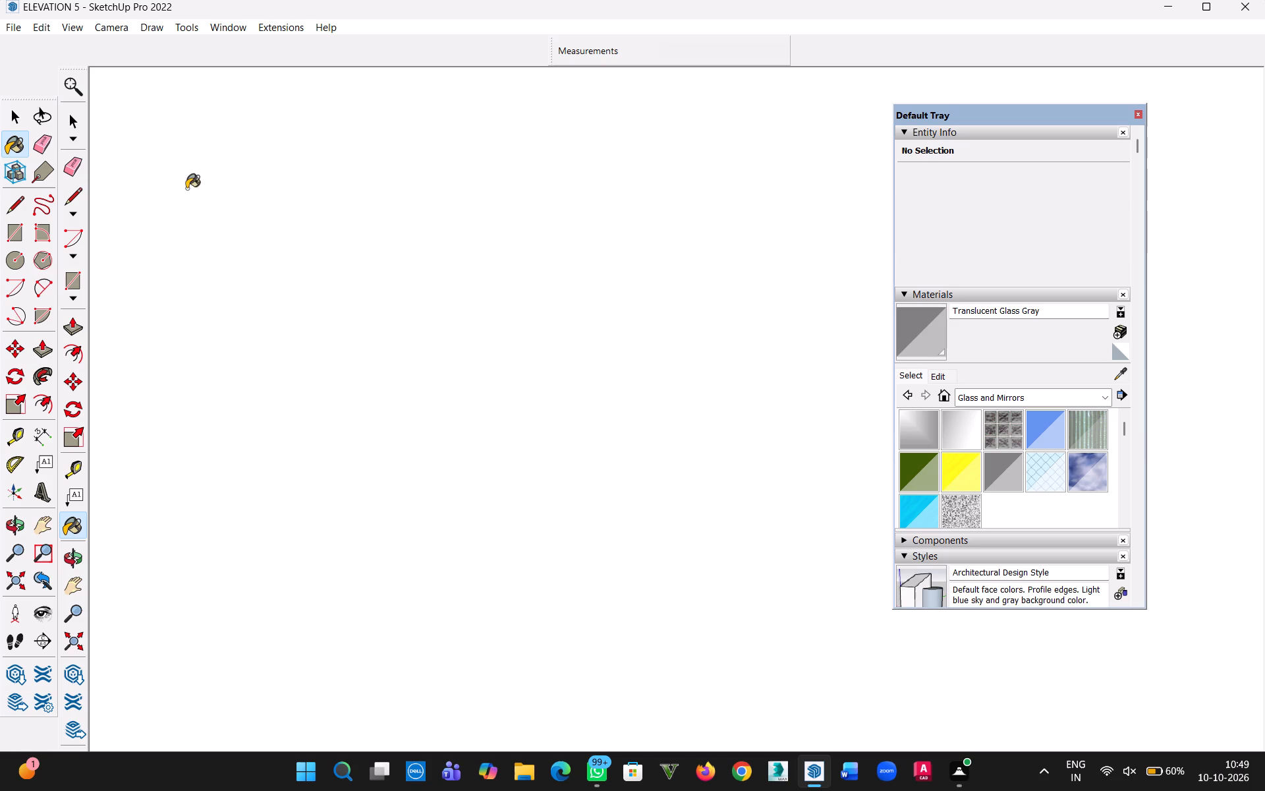
{"action": "left_click", "coordinate": [21, 581]}
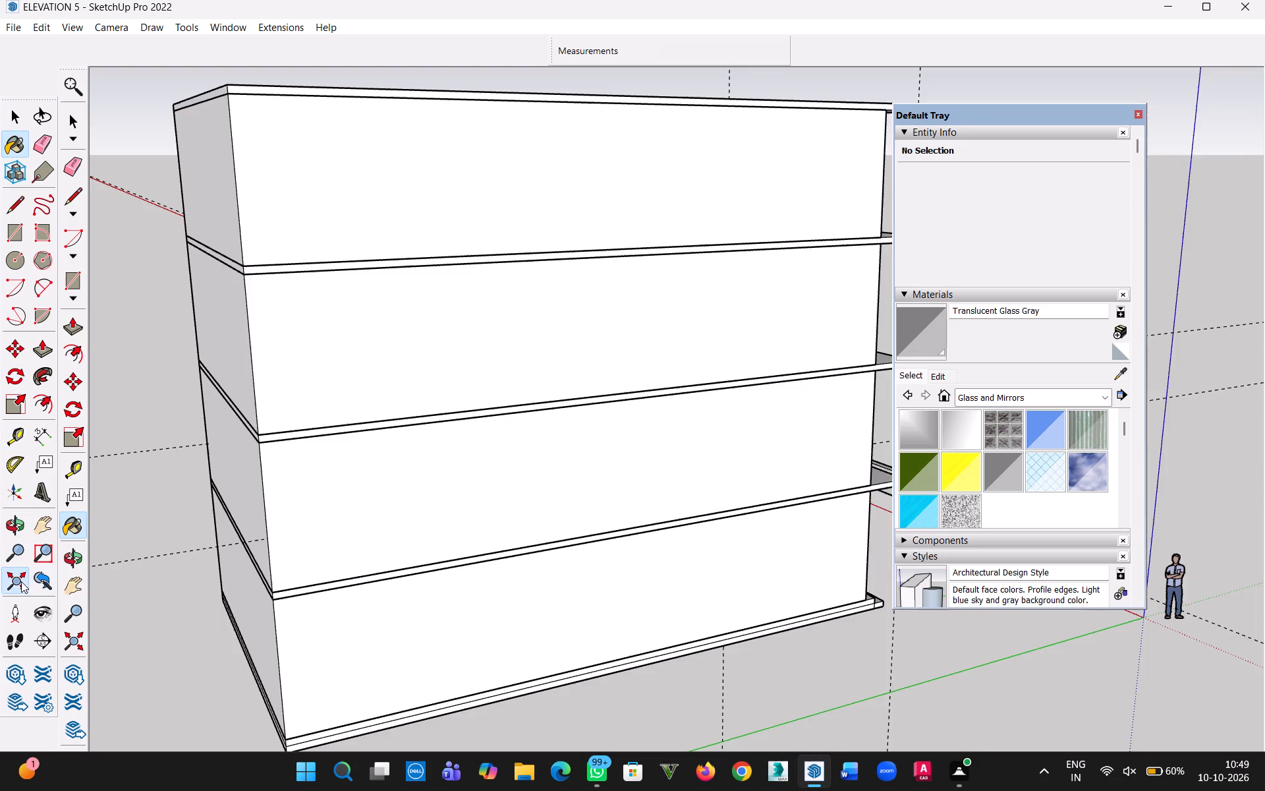
{"action": "scroll", "coordinate": [744, 477], "scroll_direction": "down", "scroll_amount": 8}
{"action": "middle_click_drag", "start_coordinate": [599, 477], "coordinate": [1264, 490]}
{"action": "middle_click_drag", "start_coordinate": [619, 488], "coordinate": [686, 503]}
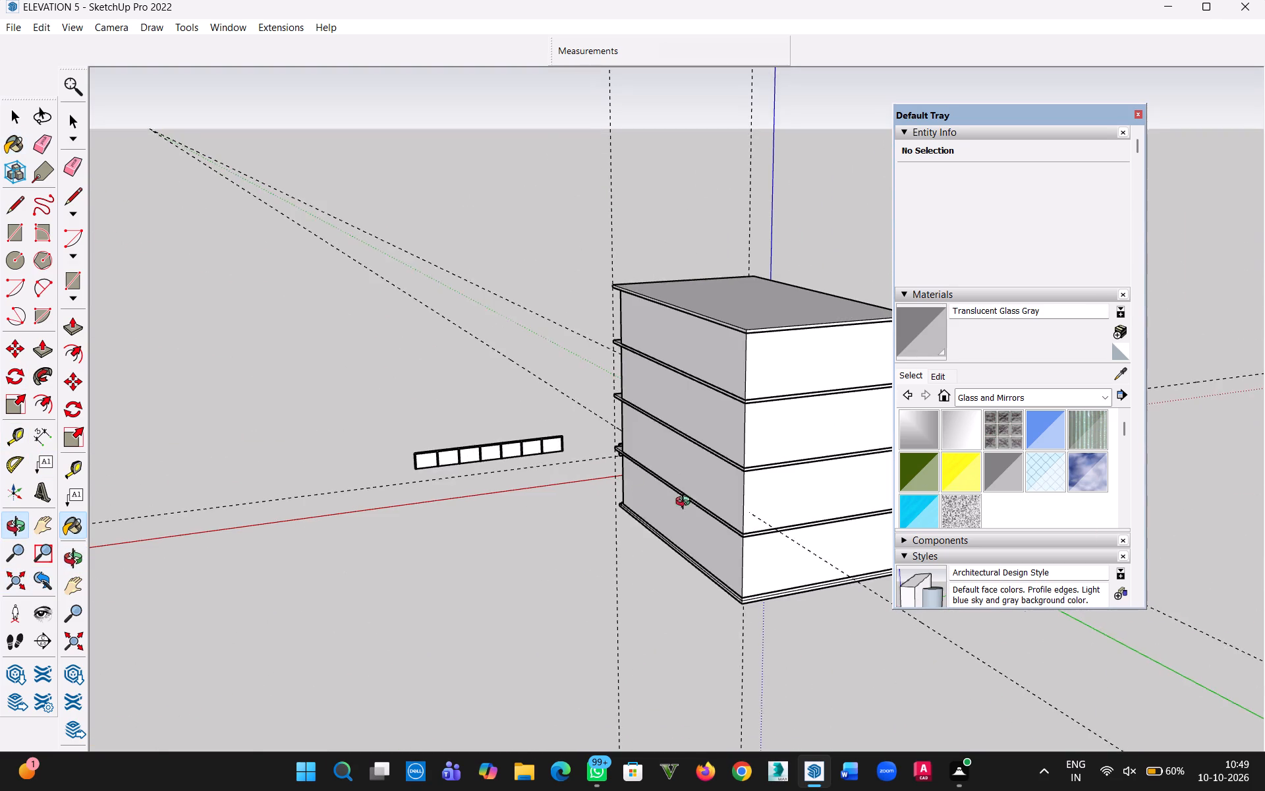
{"action": "middle_click_drag", "start_coordinate": [686, 503], "coordinate": [1264, 490]}
{"action": "middle_click_drag", "start_coordinate": [410, 531], "coordinate": [948, 606]}
{"action": "scroll", "coordinate": [754, 527], "scroll_direction": "up", "scroll_amount": 4}
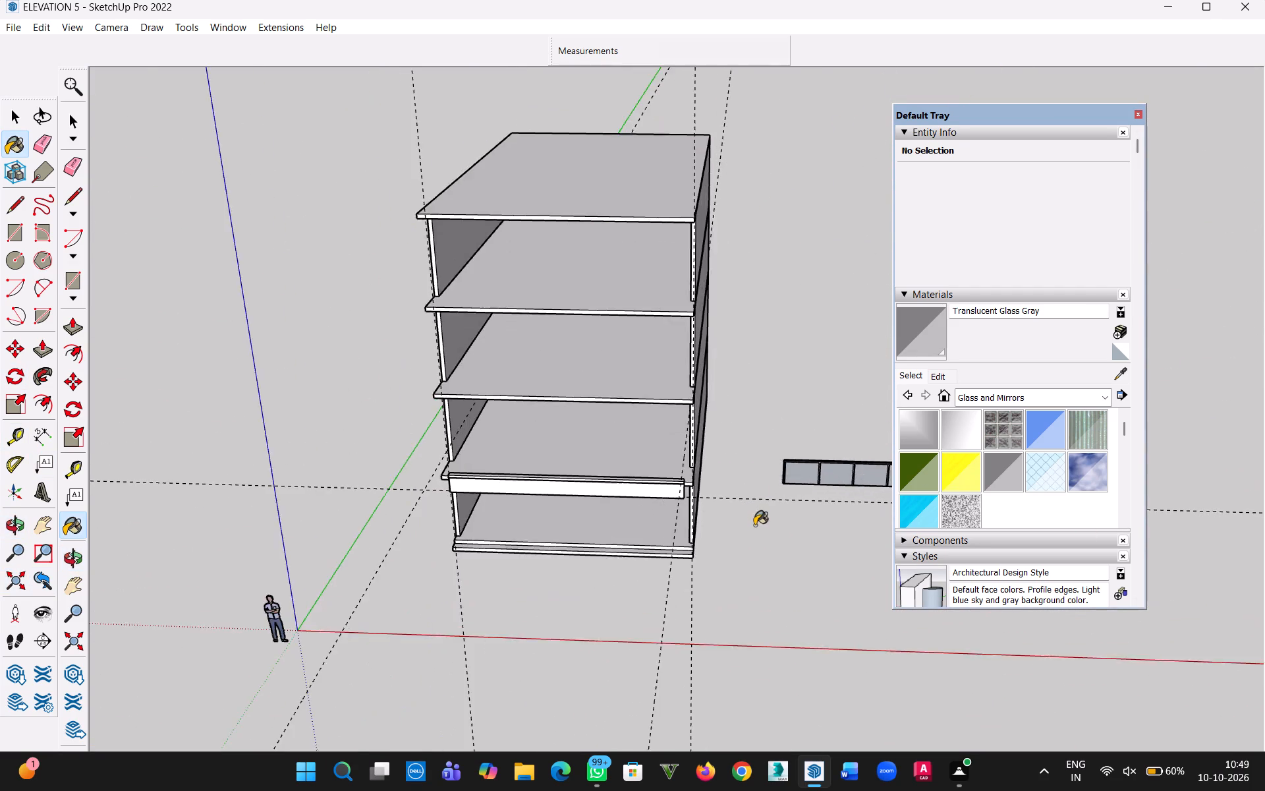
{"action": "scroll", "coordinate": [754, 525], "scroll_direction": "up", "scroll_amount": 4}
{"action": "key", "text": "h"}
{"action": "left_click_drag", "start_coordinate": [737, 565], "coordinate": [410, 595]}
{"action": "scroll", "coordinate": [1015, 518], "scroll_direction": "up", "scroll_amount": 5}
{"action": "scroll", "coordinate": [730, 499], "scroll_direction": "up", "scroll_amount": 4}
{"action": "key", "text": "grave"}
{"action": "scroll", "coordinate": [793, 504], "scroll_direction": "up", "scroll_amount": 10}
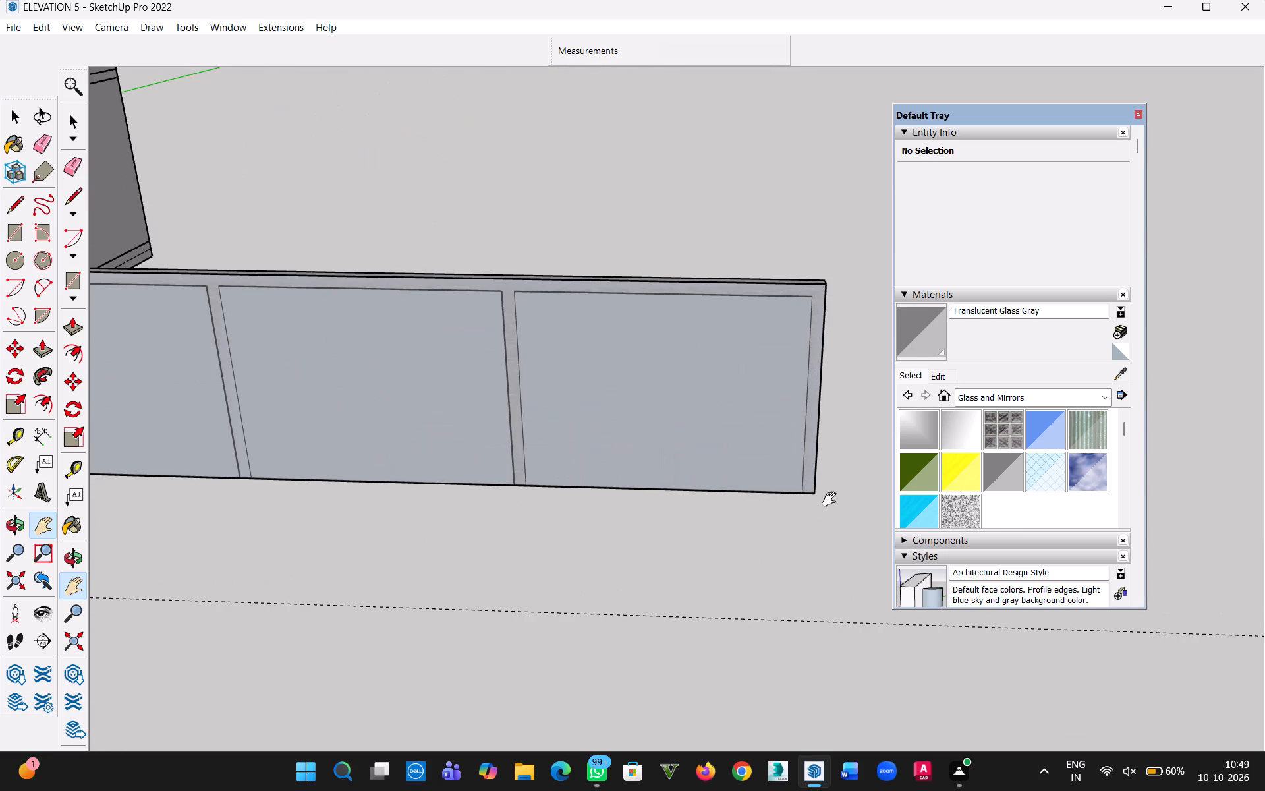
{"action": "middle_click_drag", "start_coordinate": [822, 509], "coordinate": [368, 567]}
{"action": "middle_click", "coordinate": [368, 567]}
{"action": "scroll", "coordinate": [761, 551], "scroll_direction": "up", "scroll_amount": 10}
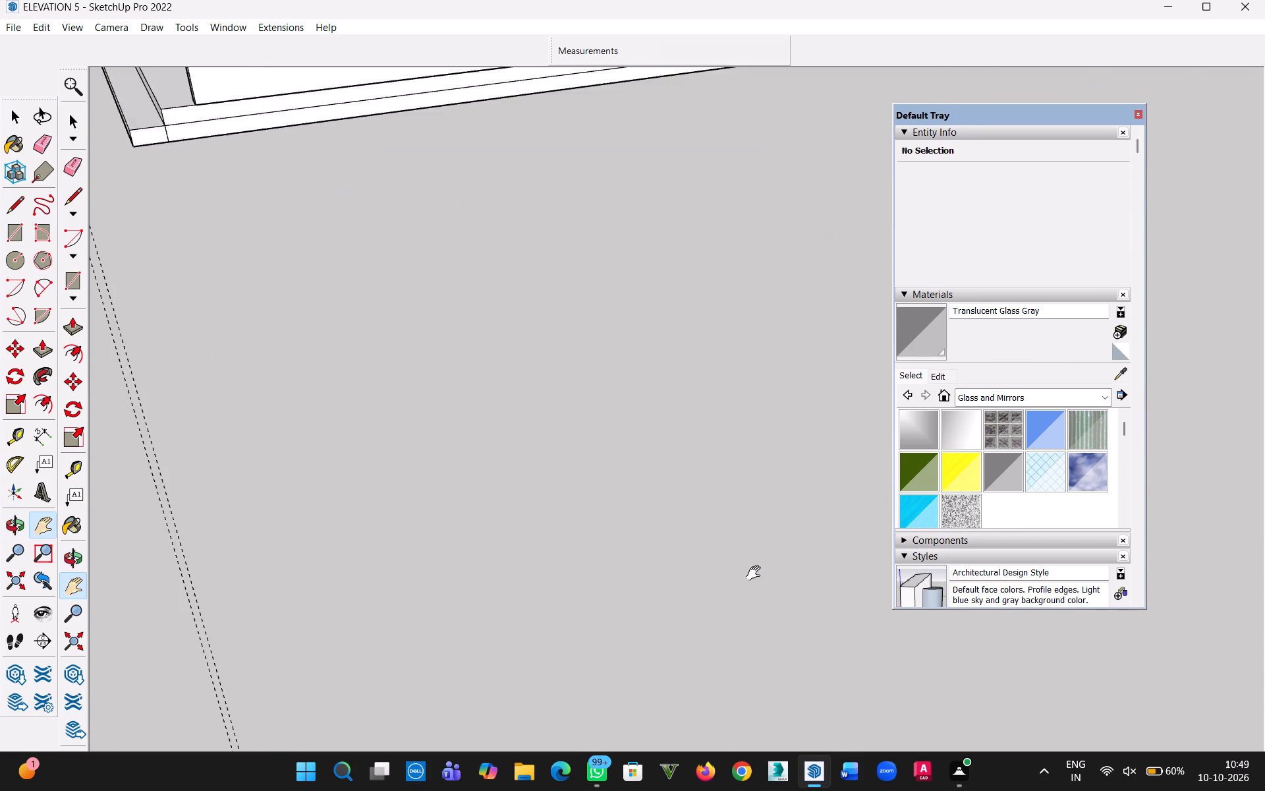
{"action": "scroll", "coordinate": [764, 574], "scroll_direction": "down", "scroll_amount": 3}
{"action": "middle_click_drag", "start_coordinate": [762, 558], "coordinate": [645, 592]}
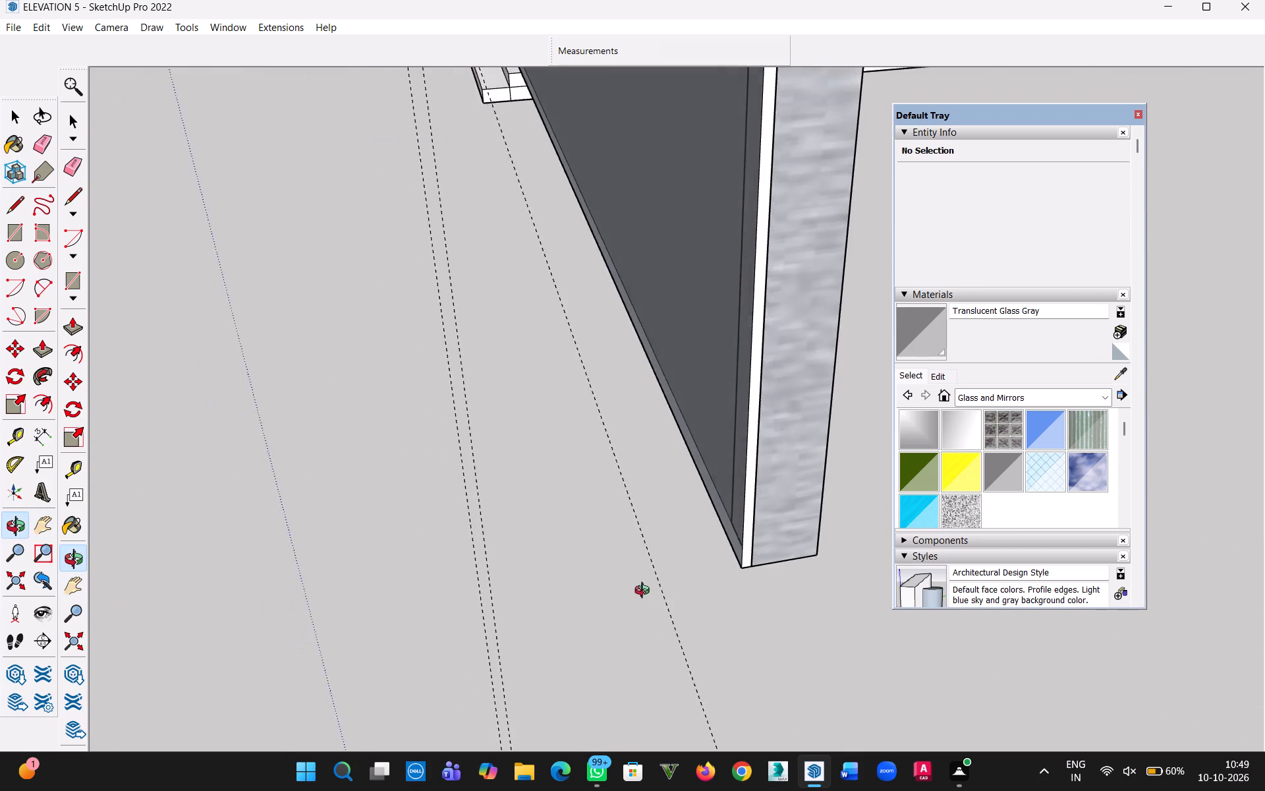
{"action": "middle_click_drag", "start_coordinate": [645, 592], "coordinate": [628, 603]}
{"action": "scroll", "coordinate": [630, 562], "scroll_direction": "down", "scroll_amount": 5}
{"action": "scroll", "coordinate": [634, 556], "scroll_direction": "up", "scroll_amount": 4}
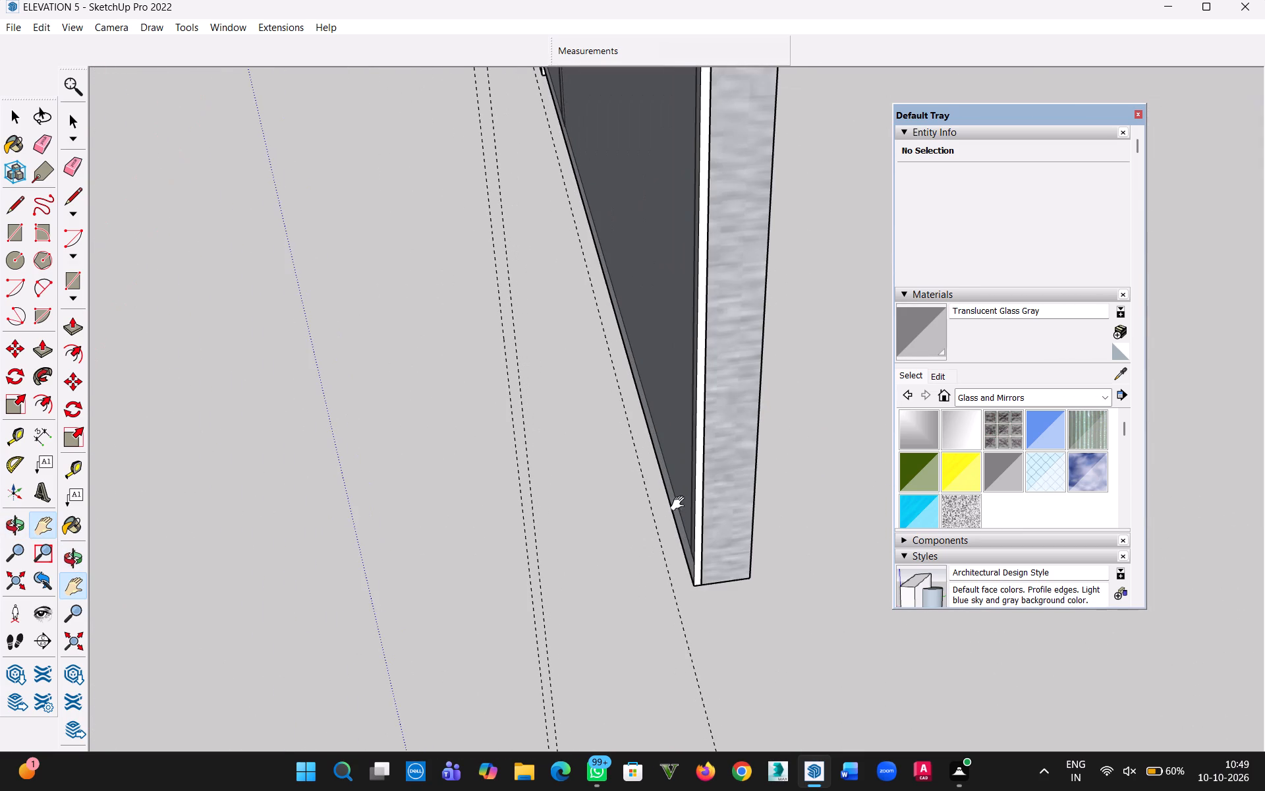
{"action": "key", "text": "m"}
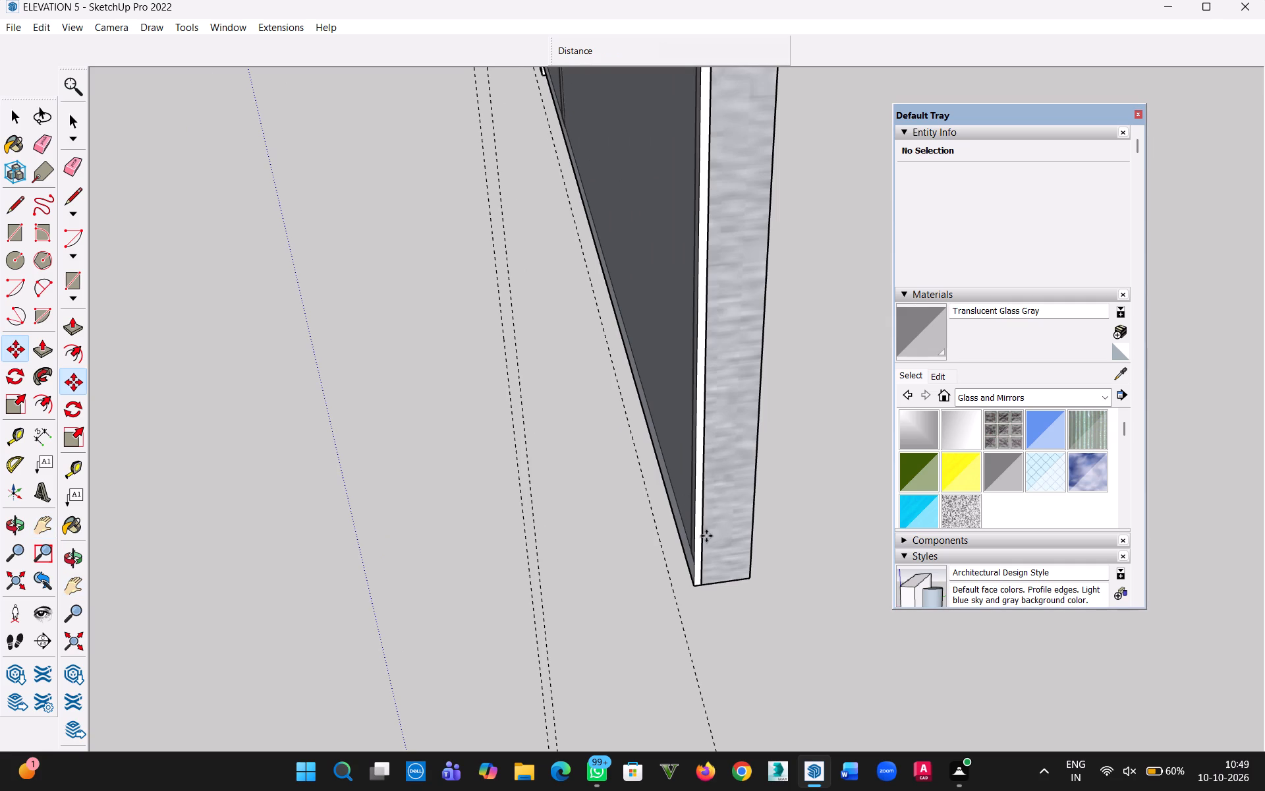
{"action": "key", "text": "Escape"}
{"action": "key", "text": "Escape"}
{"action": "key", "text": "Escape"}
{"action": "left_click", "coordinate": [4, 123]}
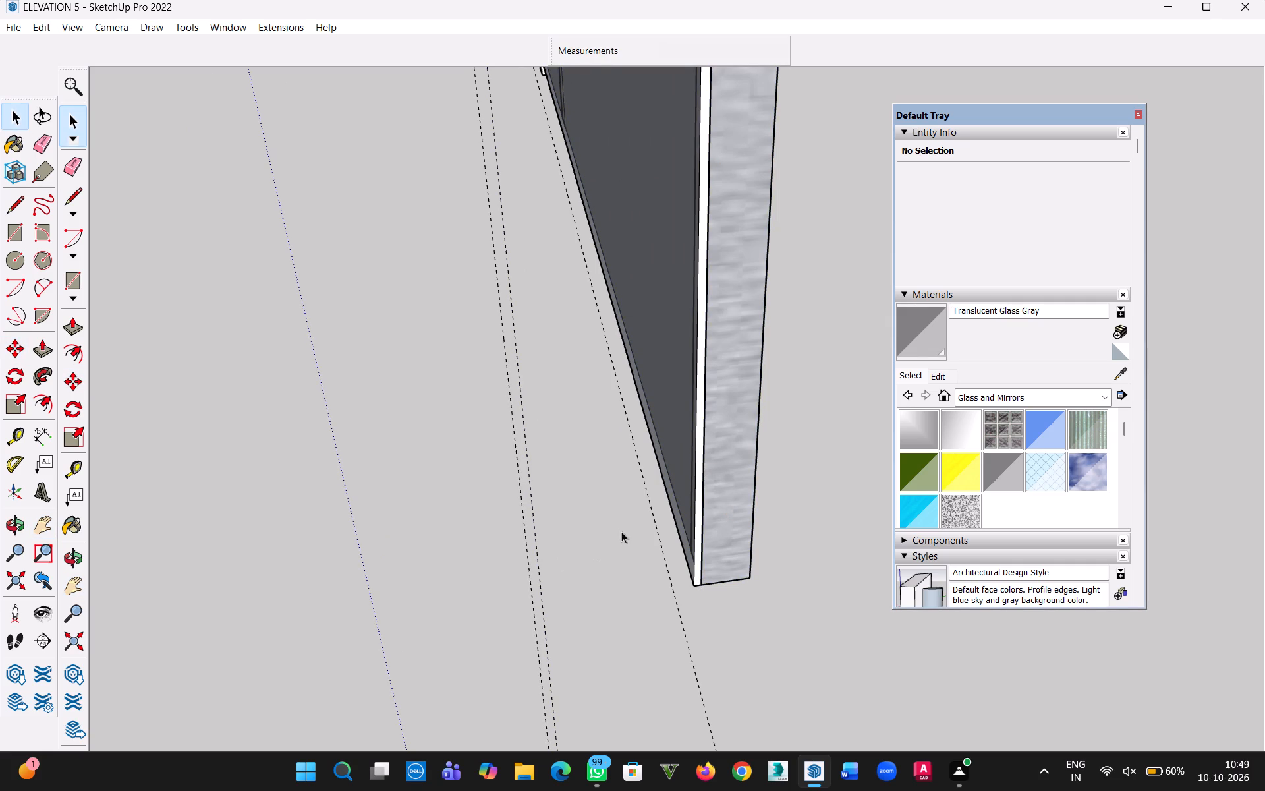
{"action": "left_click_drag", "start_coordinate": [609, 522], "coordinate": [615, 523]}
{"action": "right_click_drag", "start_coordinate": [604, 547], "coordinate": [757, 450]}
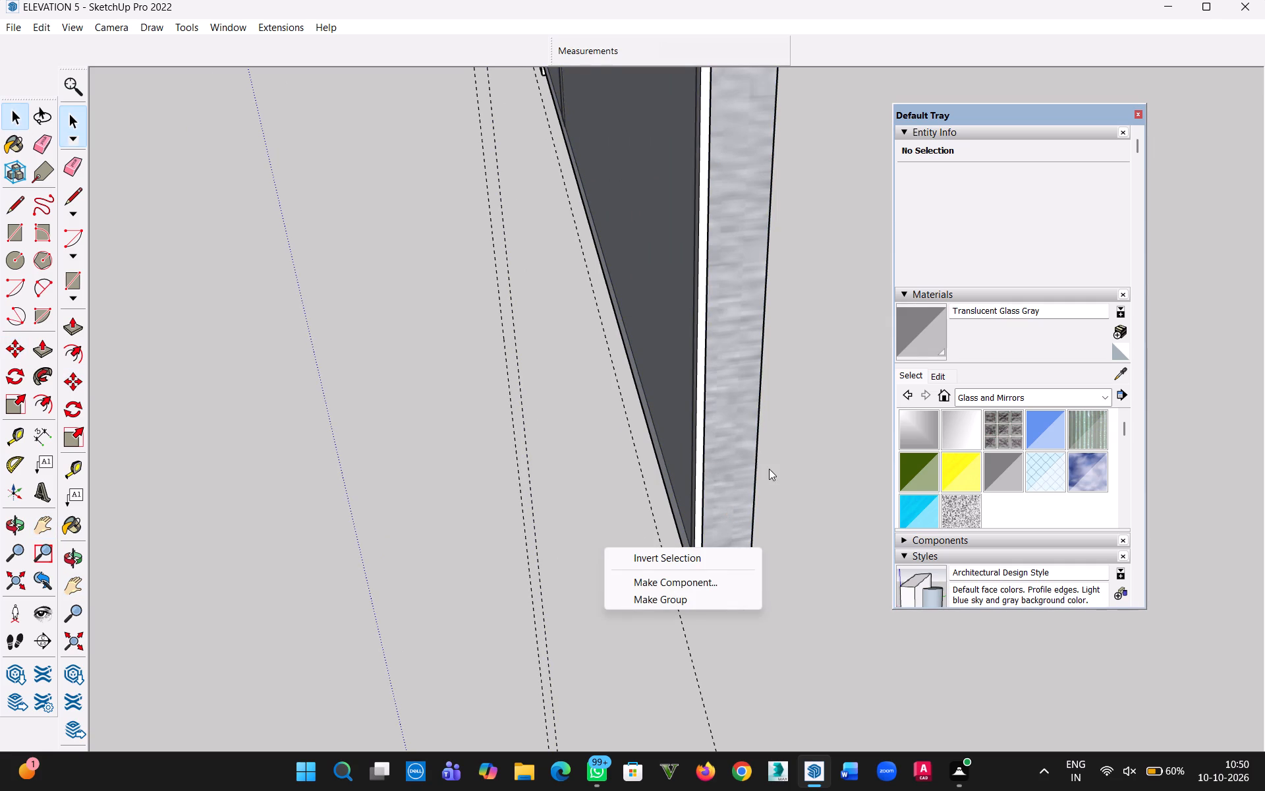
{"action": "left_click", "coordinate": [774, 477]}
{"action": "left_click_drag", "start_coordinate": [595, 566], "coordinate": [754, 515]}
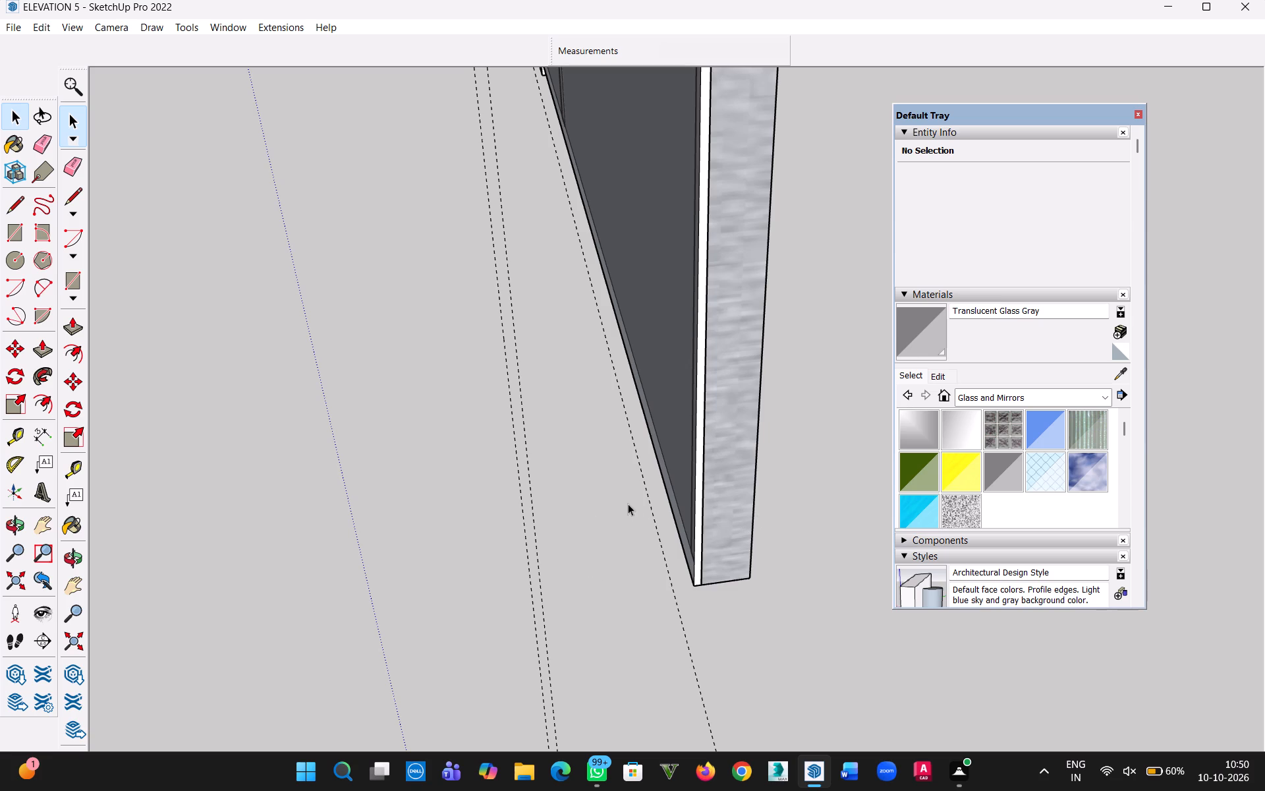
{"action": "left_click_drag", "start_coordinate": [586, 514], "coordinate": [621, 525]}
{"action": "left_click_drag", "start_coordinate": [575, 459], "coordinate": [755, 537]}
Select the railing frame and glass panel, together with the guides crossed by the selection, and make them one group.
{"action": "scroll", "coordinate": [528, 548], "scroll_direction": "down", "scroll_amount": 7}
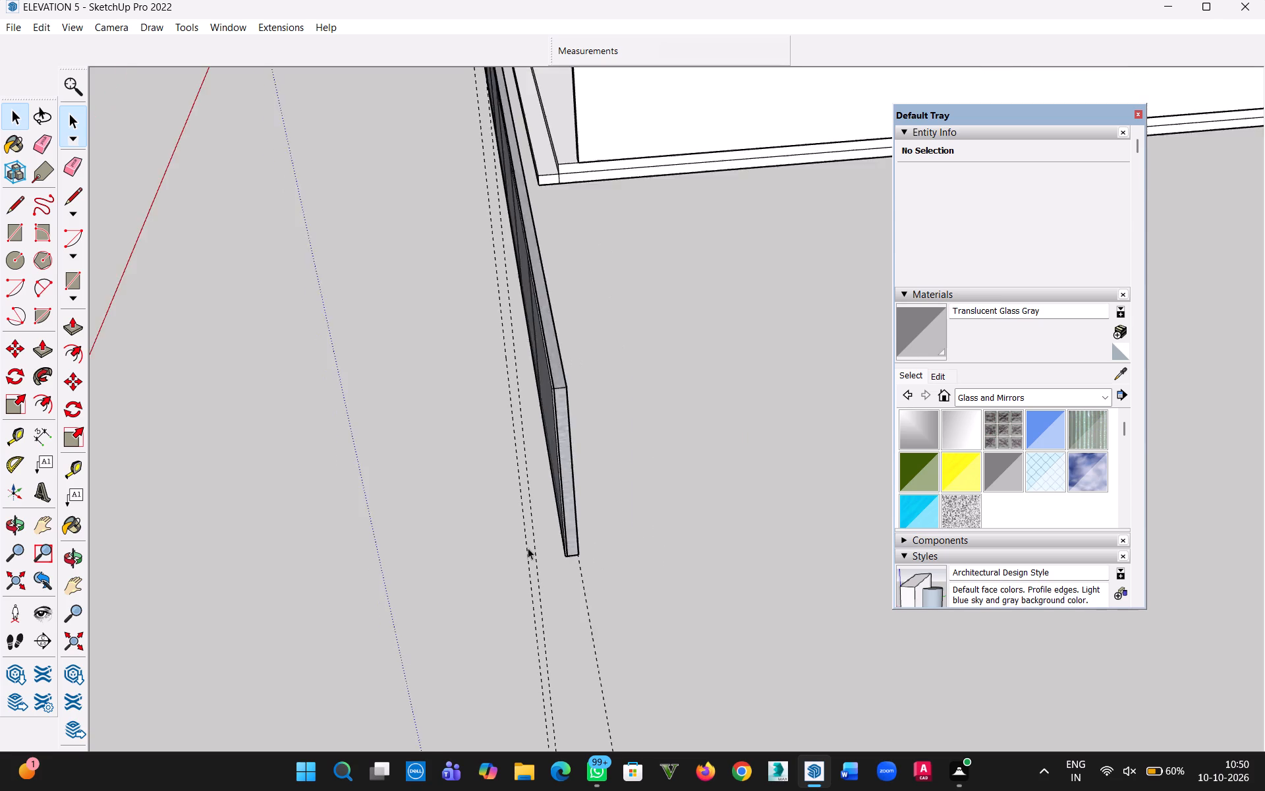
{"action": "scroll", "coordinate": [528, 548], "scroll_direction": "down", "scroll_amount": 3}
{"action": "scroll", "coordinate": [550, 535], "scroll_direction": "up", "scroll_amount": 9}
{"action": "left_click_drag", "start_coordinate": [573, 547], "coordinate": [471, 534]}
{"action": "scroll", "coordinate": [440, 561], "scroll_direction": "up", "scroll_amount": 1}
{"action": "middle_click_drag", "start_coordinate": [445, 561], "coordinate": [700, 553]}
{"action": "right_click", "coordinate": [669, 345]}
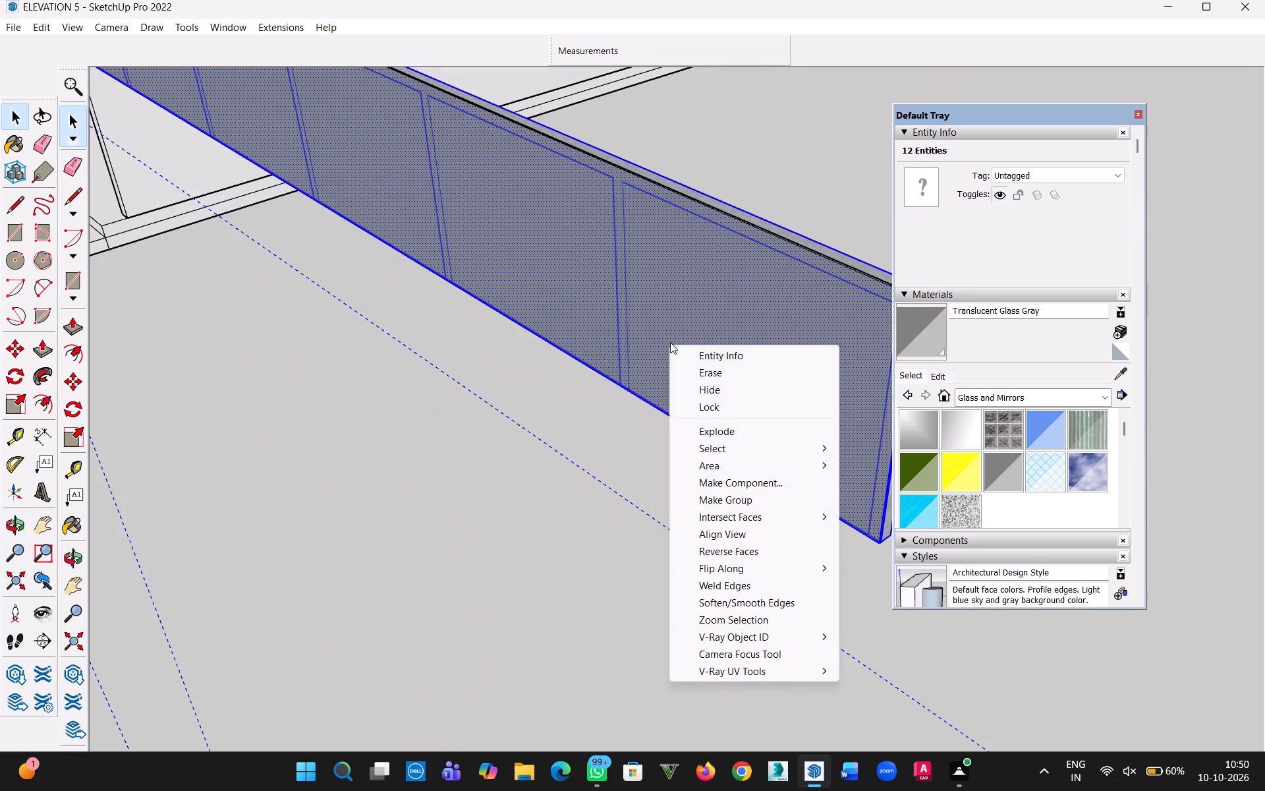
{"action": "left_click", "coordinate": [727, 496]}
Move the railing group by the bottom edge of its outer end about 39' 7" onto the first-floor balcony's front ledge.
{"action": "scroll", "coordinate": [572, 517], "scroll_direction": "down", "scroll_amount": 11}
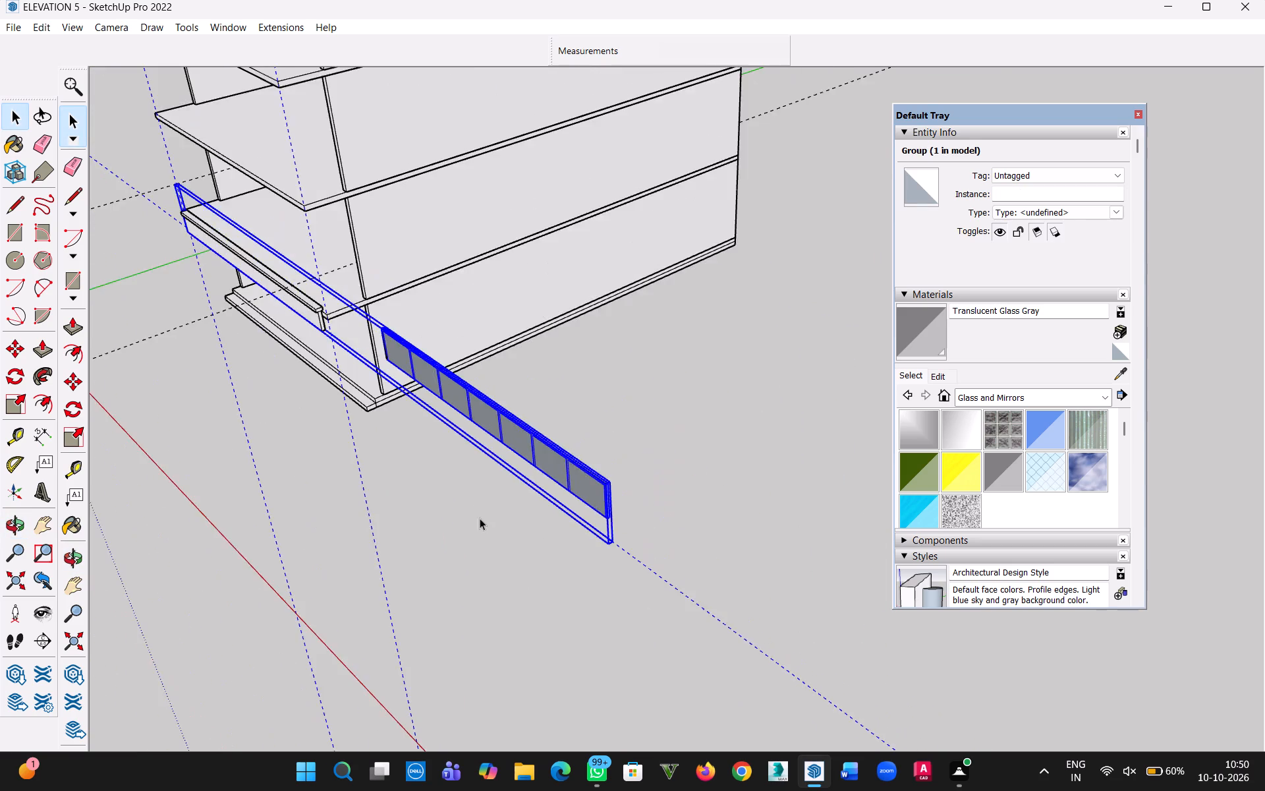
{"action": "scroll", "coordinate": [480, 518], "scroll_direction": "down", "scroll_amount": 4}
{"action": "middle_click_drag", "start_coordinate": [404, 336], "coordinate": [684, 191]}
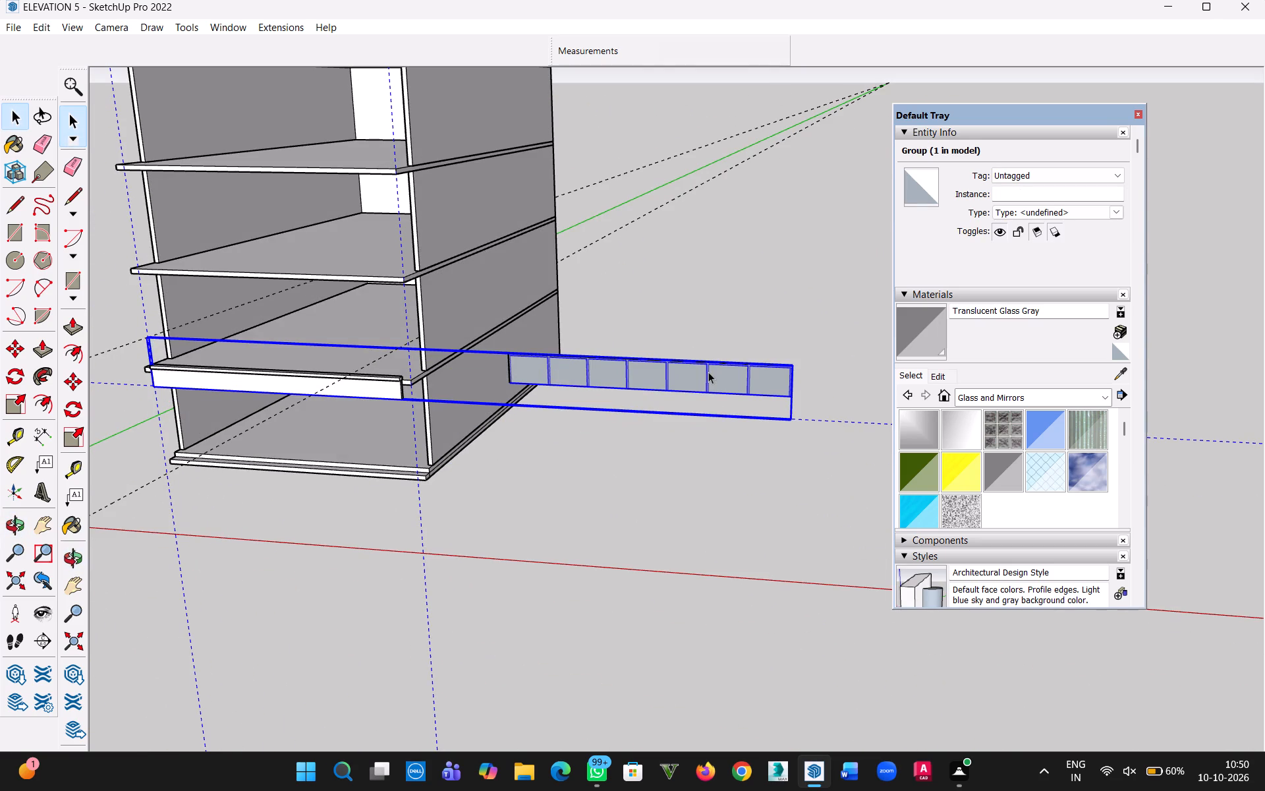
{"action": "left_click", "coordinate": [708, 374]}
{"action": "scroll", "coordinate": [787, 391], "scroll_direction": "up", "scroll_amount": 8}
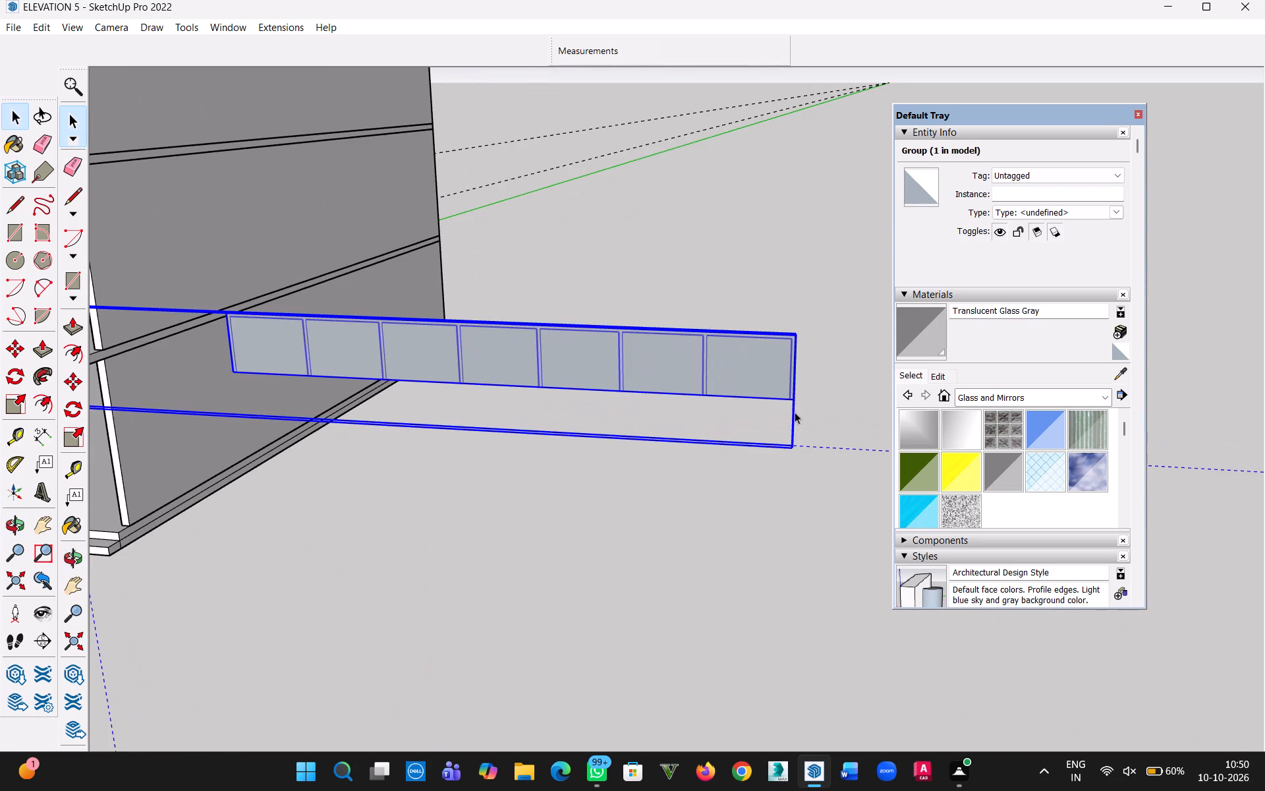
{"action": "key", "text": "m"}
{"action": "middle_click_drag", "start_coordinate": [840, 394], "coordinate": [604, 428]}
{"action": "scroll", "coordinate": [279, 455], "scroll_direction": "up", "scroll_amount": 2}
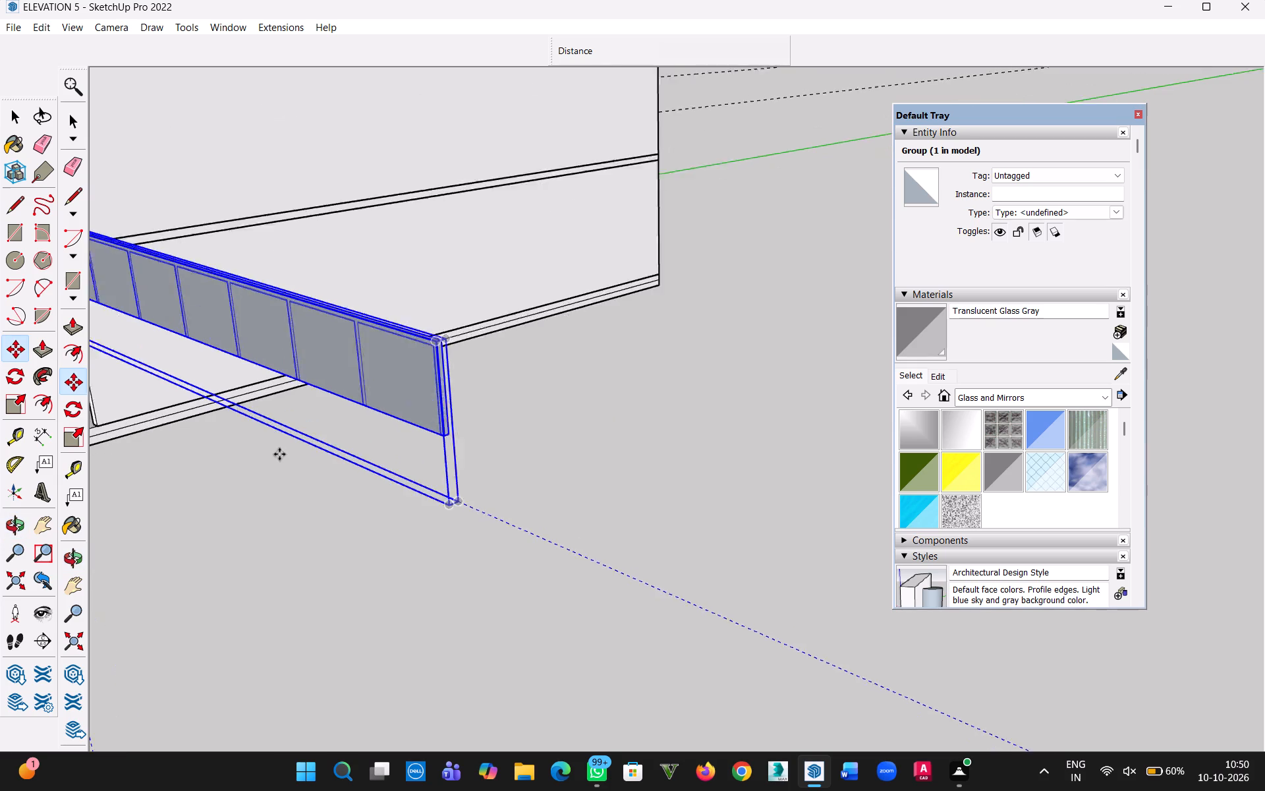
{"action": "scroll", "coordinate": [279, 454], "scroll_direction": "up", "scroll_amount": 3}
{"action": "scroll", "coordinate": [620, 417], "scroll_direction": "up", "scroll_amount": 4}
{"action": "scroll", "coordinate": [505, 387], "scroll_direction": "down", "scroll_amount": 2}
{"action": "scroll", "coordinate": [486, 394], "scroll_direction": "up", "scroll_amount": 3}
{"action": "scroll", "coordinate": [457, 394], "scroll_direction": "down", "scroll_amount": 2}
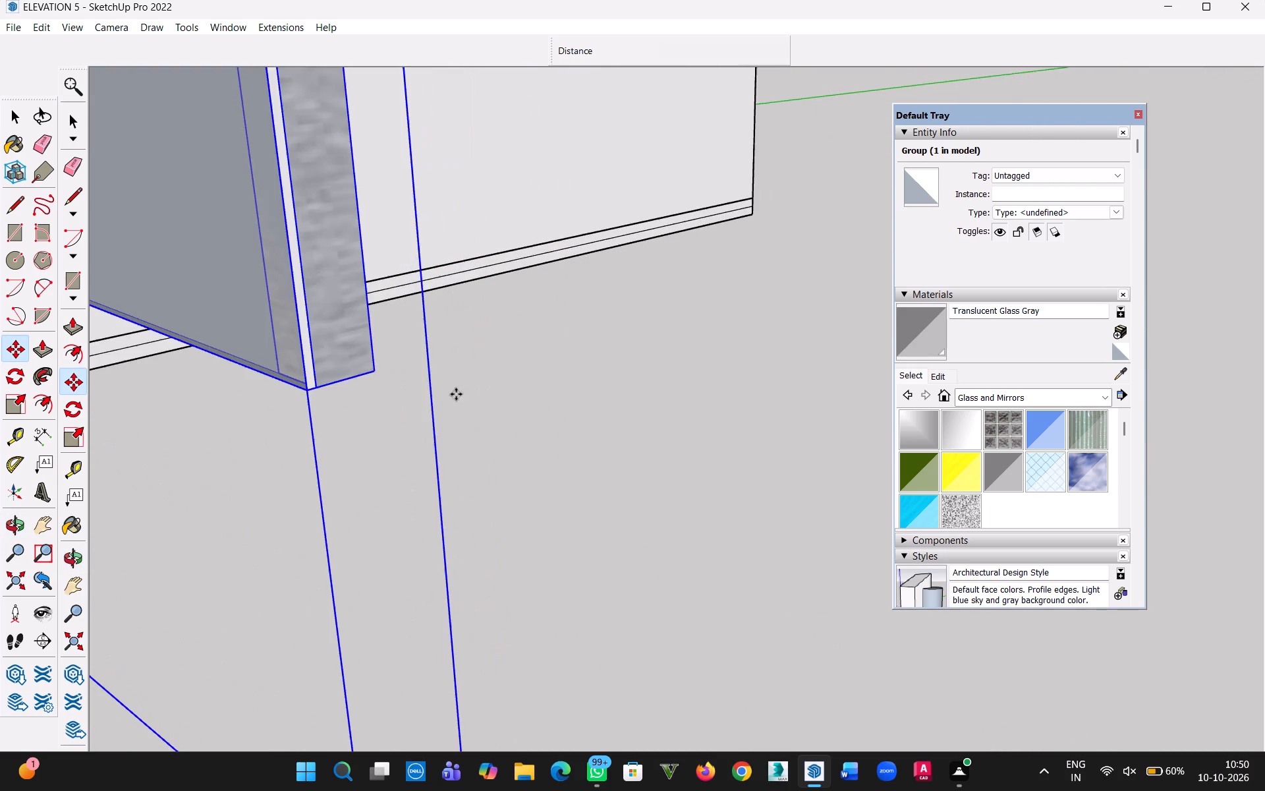
{"action": "scroll", "coordinate": [366, 380], "scroll_direction": "up", "scroll_amount": 1}
{"action": "scroll", "coordinate": [303, 369], "scroll_direction": "down", "scroll_amount": 1}
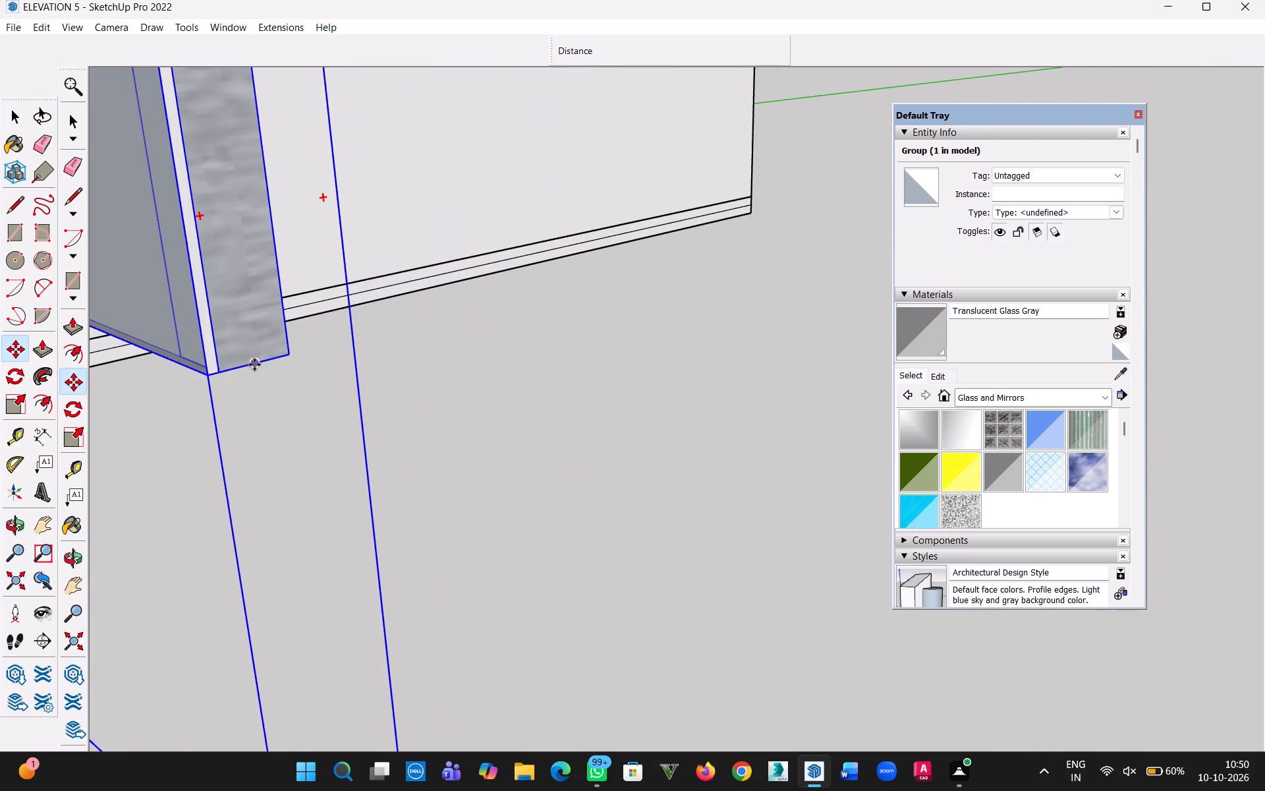
{"action": "left_click", "coordinate": [256, 365]}
{"action": "scroll", "coordinate": [176, 306], "scroll_direction": "down", "scroll_amount": 5}
{"action": "key", "text": "h"}
{"action": "left_click_drag", "start_coordinate": [183, 316], "coordinate": [965, 606]}
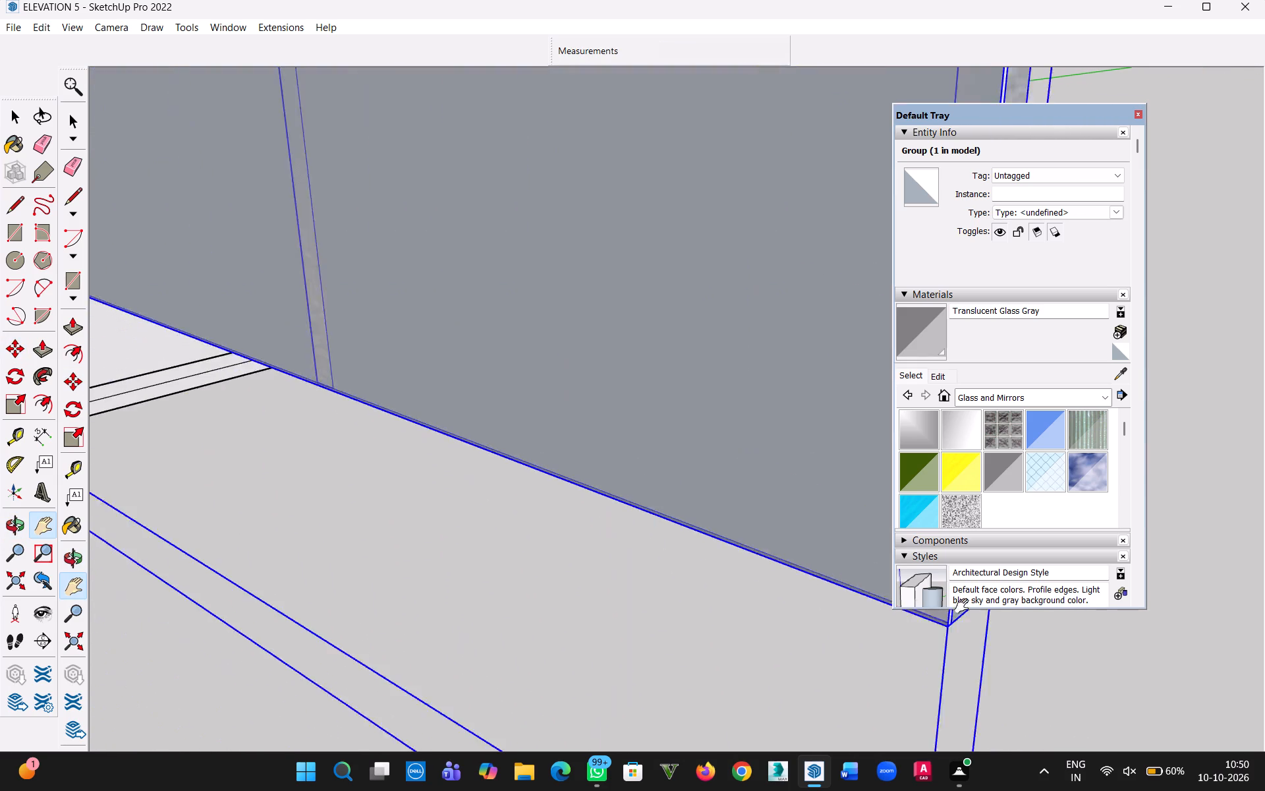
{"action": "left_click_drag", "start_coordinate": [965, 606], "coordinate": [747, 550]}
{"action": "scroll", "coordinate": [417, 546], "scroll_direction": "down", "scroll_amount": 8}
{"action": "left_click_drag", "start_coordinate": [331, 551], "coordinate": [1123, 790]}
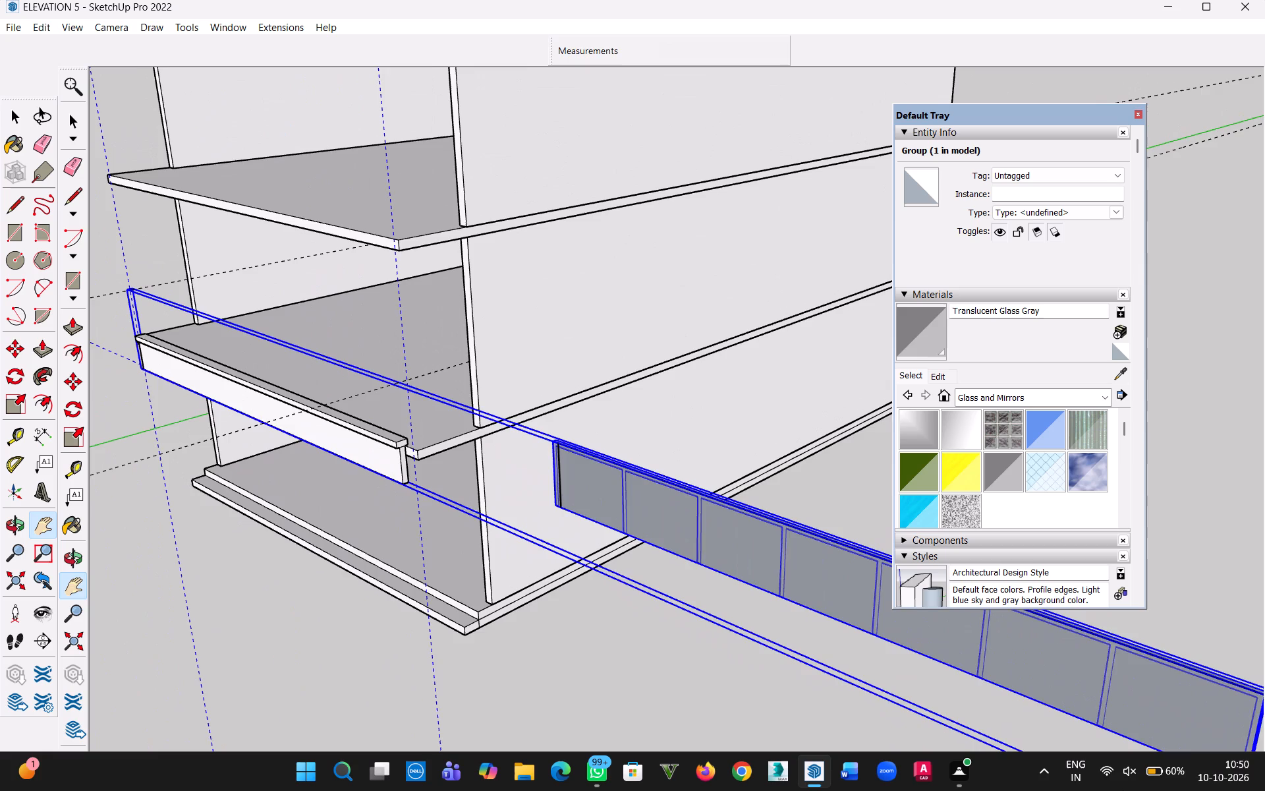
{"action": "left_click_drag", "start_coordinate": [1123, 790], "coordinate": [1125, 790]}
{"action": "key", "text": "Escape"}
{"action": "scroll", "coordinate": [356, 433], "scroll_direction": "up", "scroll_amount": 20}
{"action": "scroll", "coordinate": [356, 433], "scroll_direction": "up", "scroll_amount": 2}
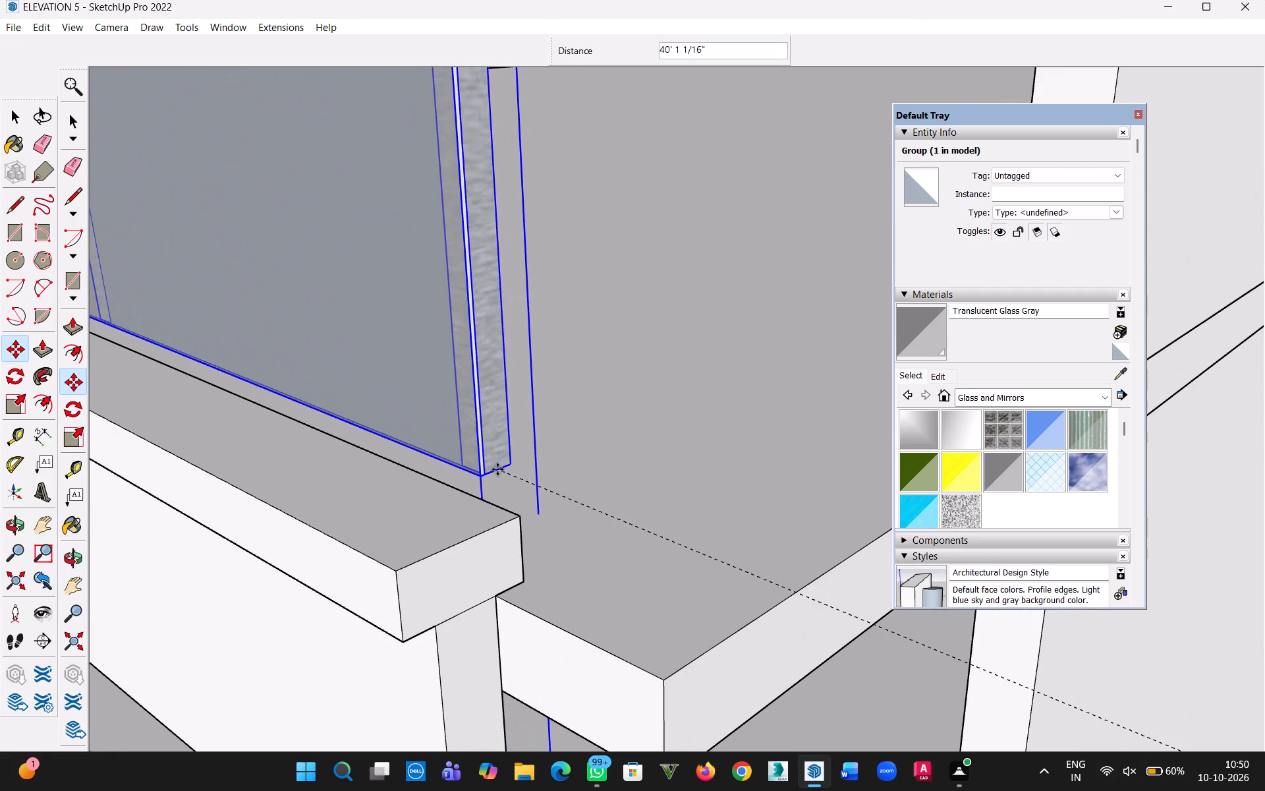
{"action": "scroll", "coordinate": [492, 441], "scroll_direction": "up", "scroll_amount": 3}
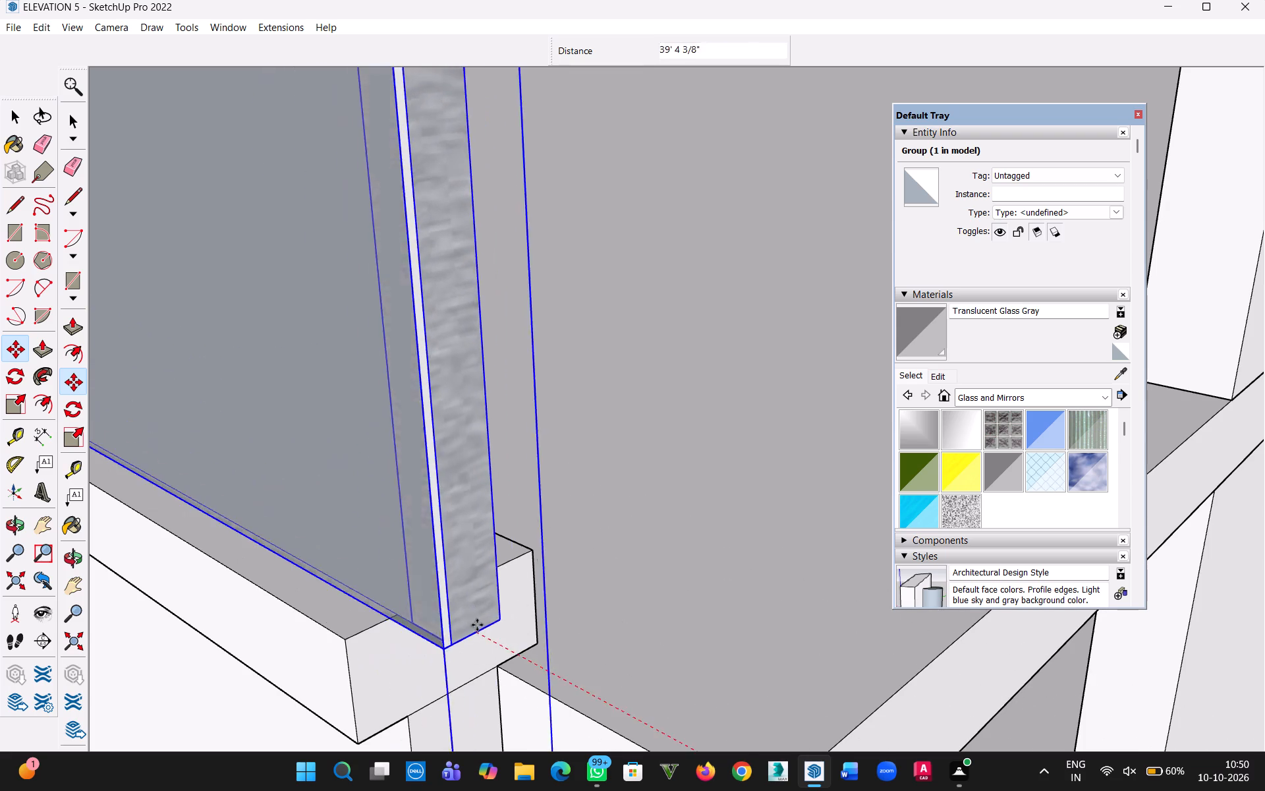
{"action": "left_click", "coordinate": [453, 593]}
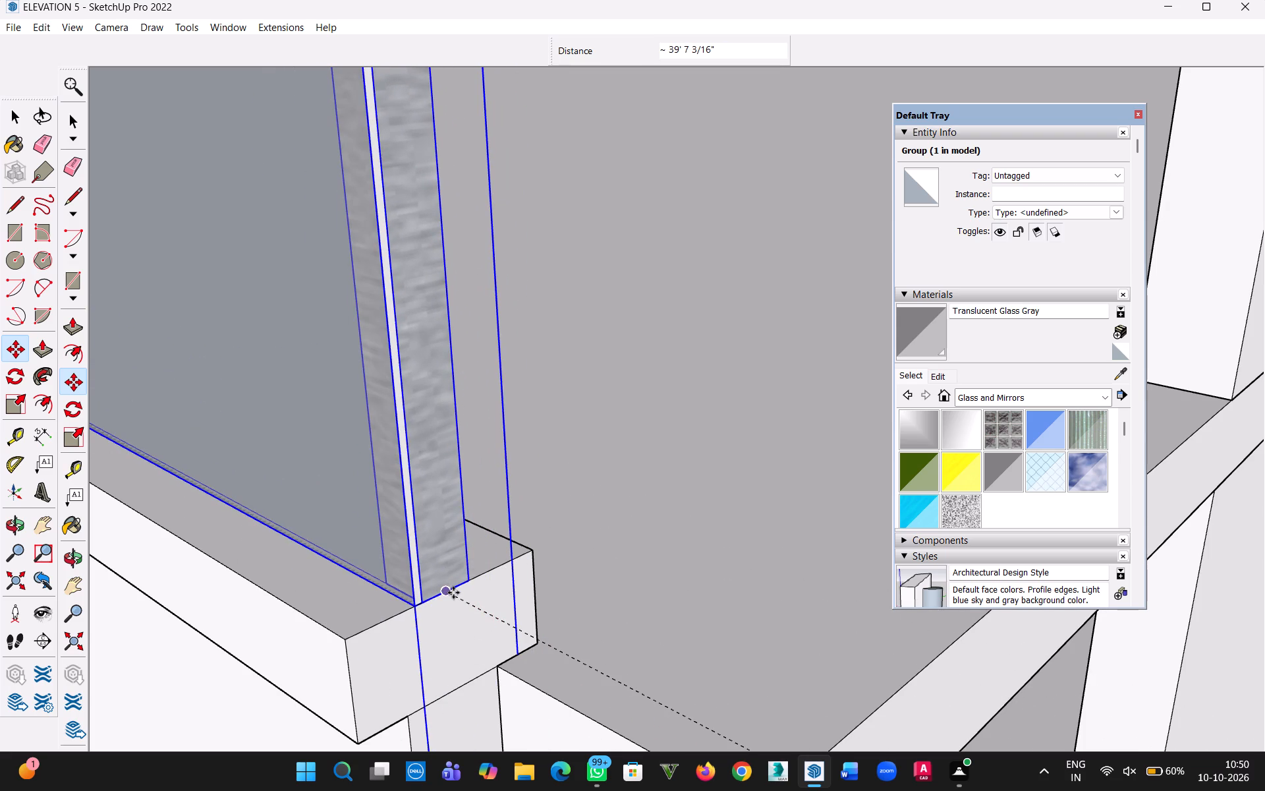
{"action": "left_click", "coordinate": [9, 119]}
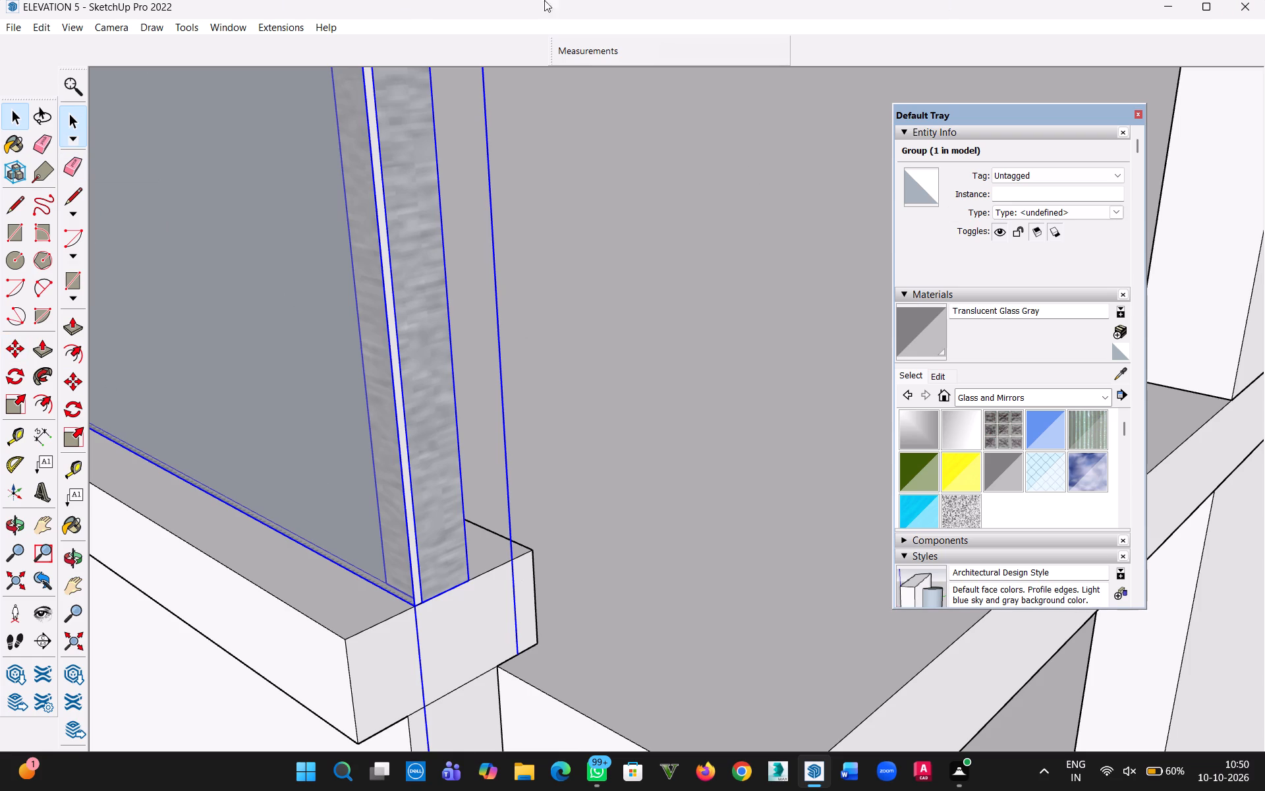
Save the ELEVATION 5 model.
{"action": "left_click", "coordinate": [7, 26]}
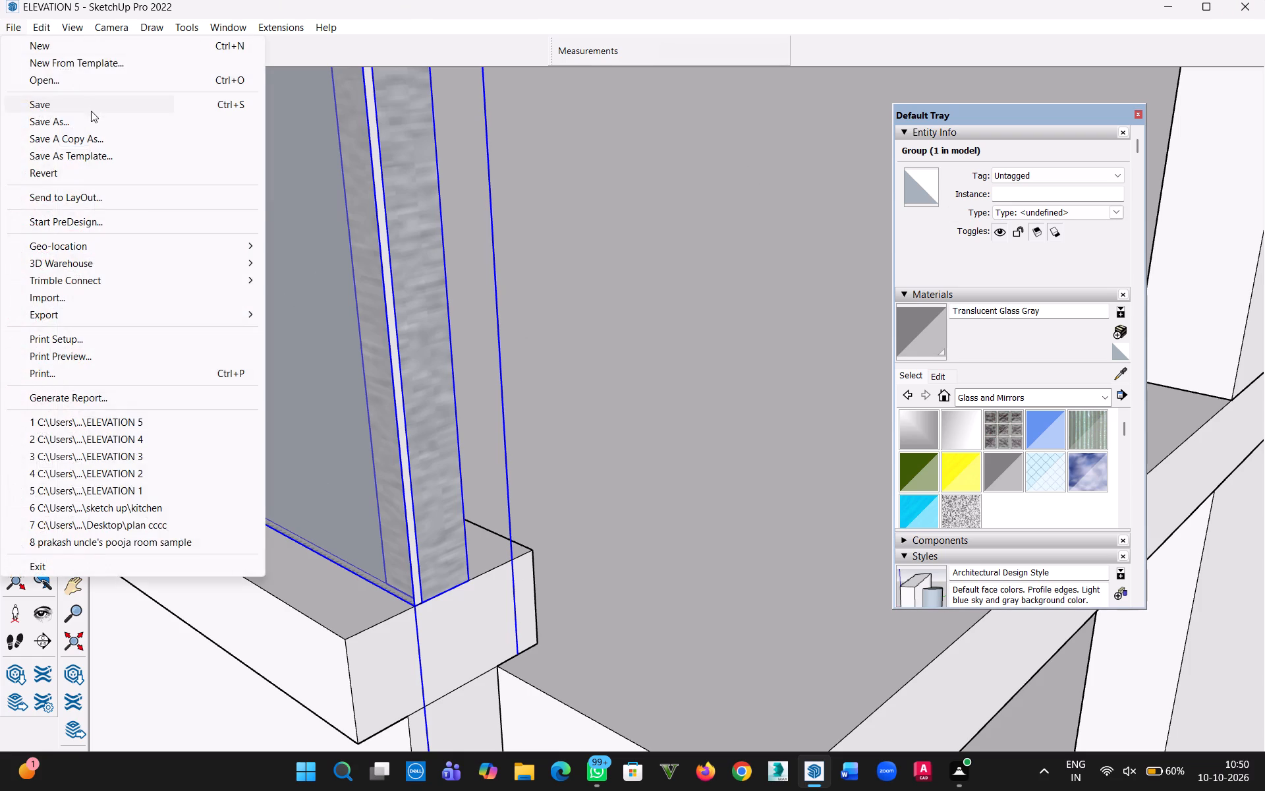
{"action": "left_click", "coordinate": [91, 111]}
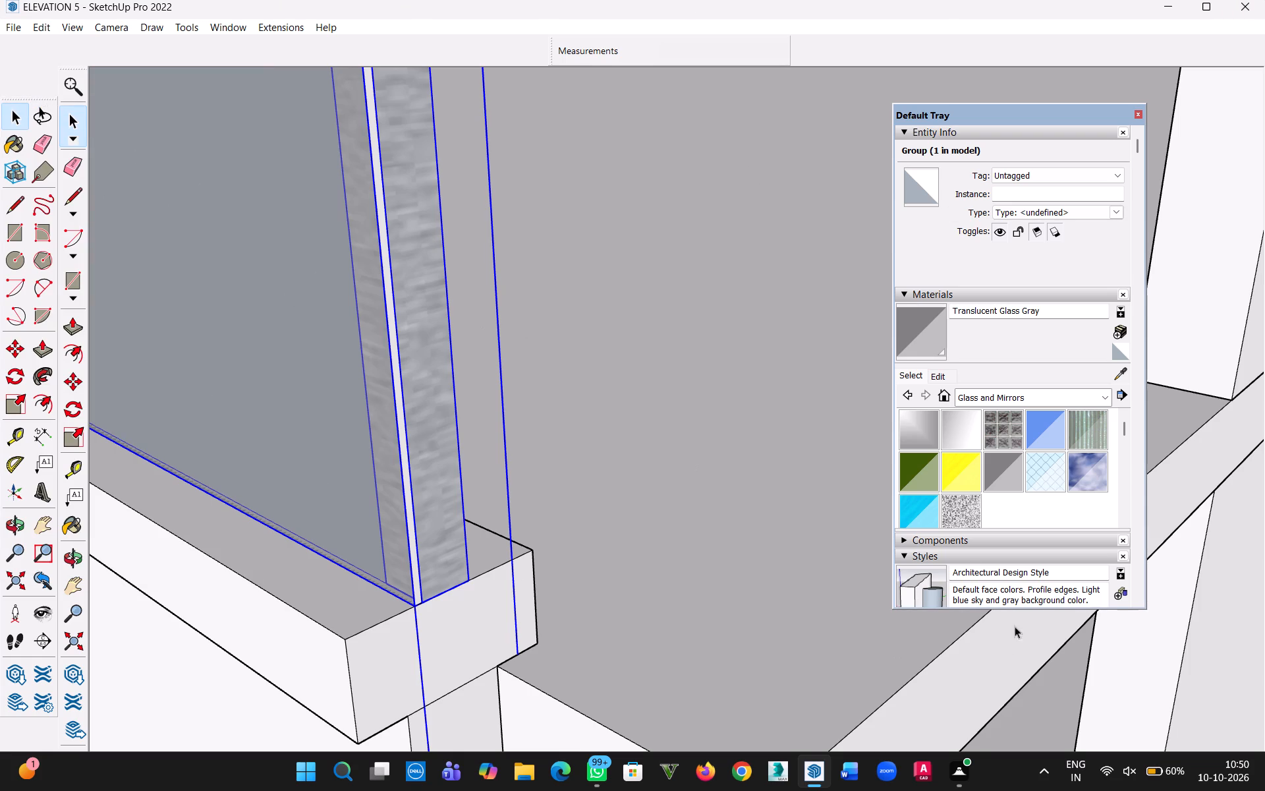
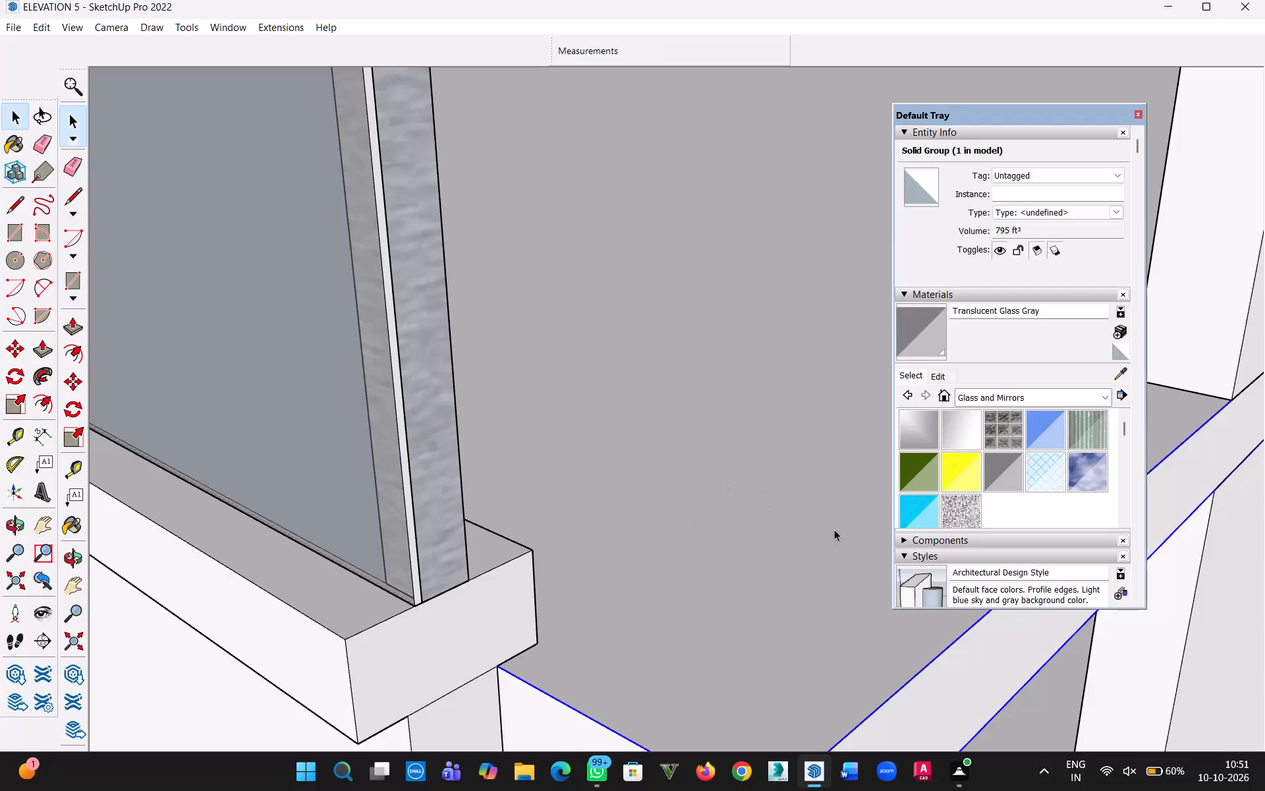
Examine how the railing sits on the first-floor balcony ledge from above, from the front and at its outer end.
{"action": "scroll", "coordinate": [627, 569], "scroll_direction": "down", "scroll_amount": 5}
{"action": "middle_click_drag", "start_coordinate": [553, 525], "coordinate": [829, 568]}
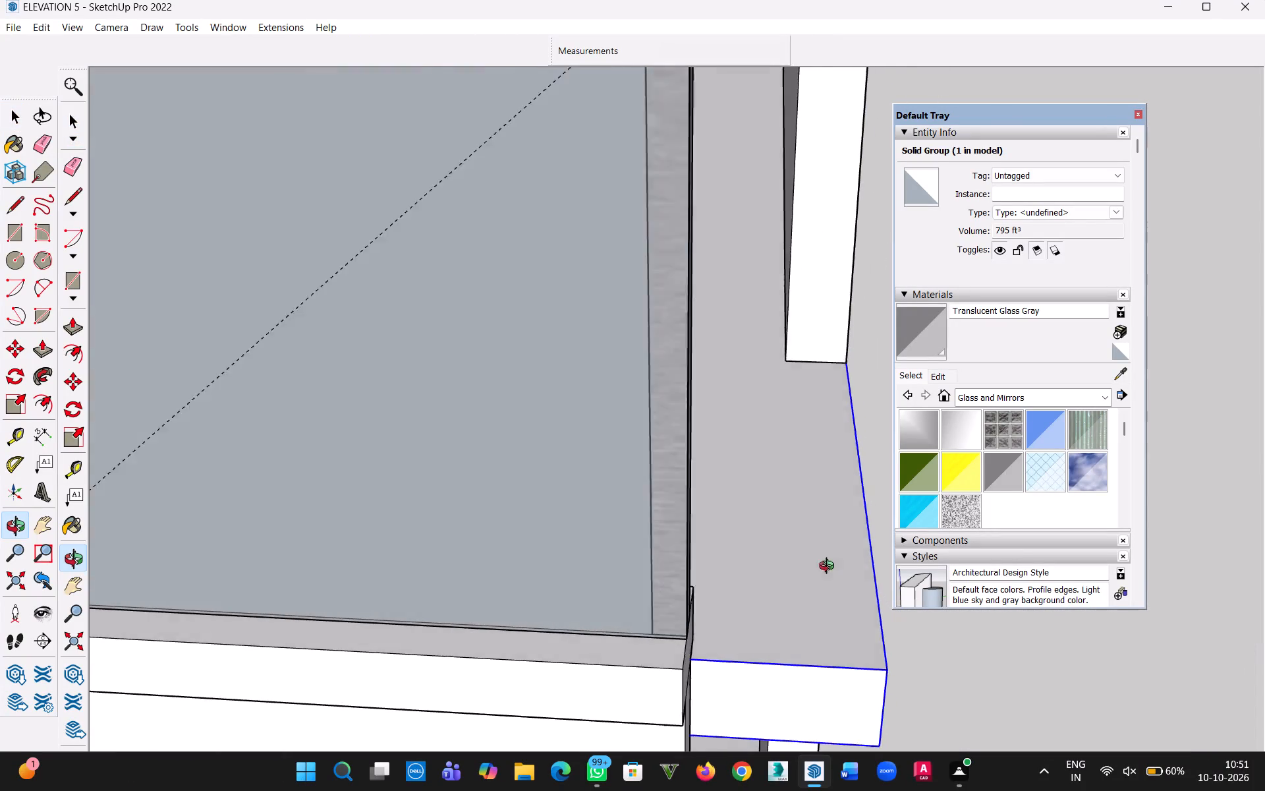
{"action": "middle_click_drag", "start_coordinate": [829, 568], "coordinate": [622, 614]}
{"action": "scroll", "coordinate": [522, 575], "scroll_direction": "down", "scroll_amount": 11}
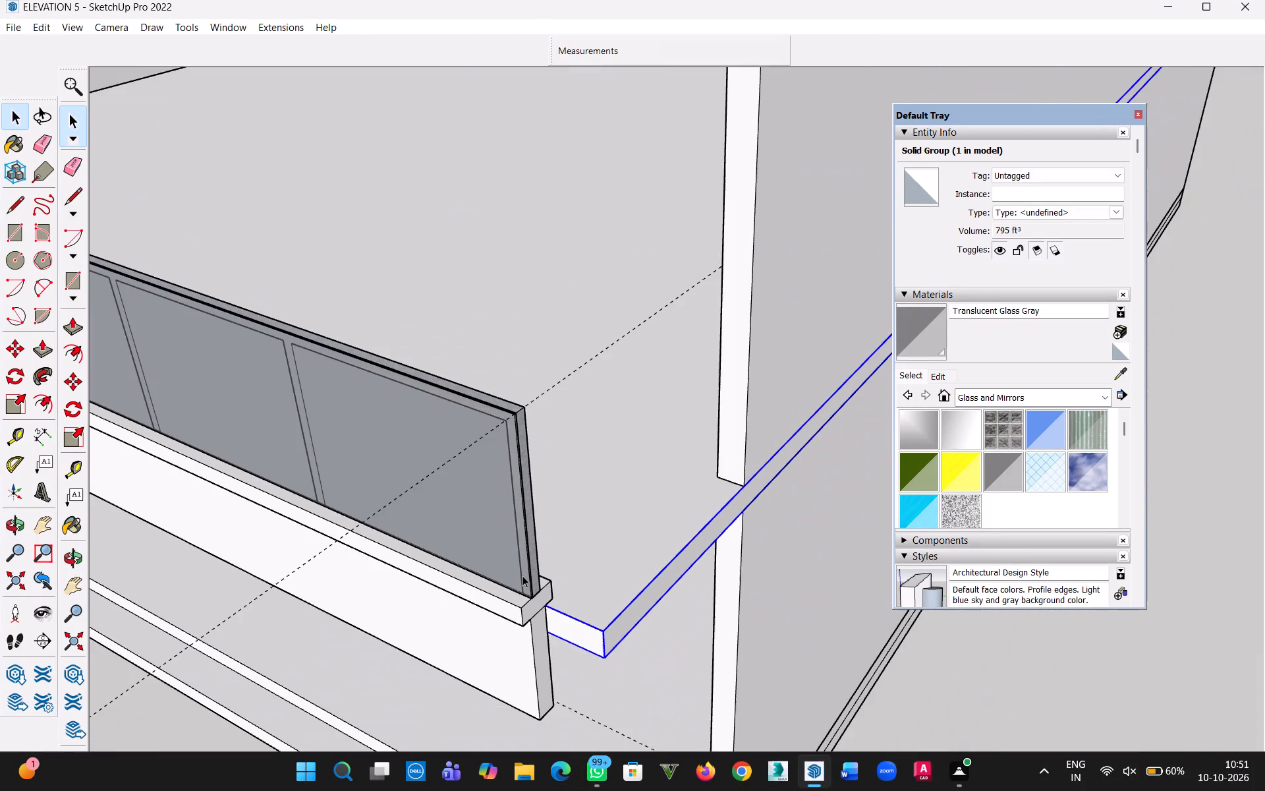
{"action": "middle_click_drag", "start_coordinate": [492, 595], "coordinate": [843, 335]}
{"action": "middle_click", "coordinate": [843, 335]}
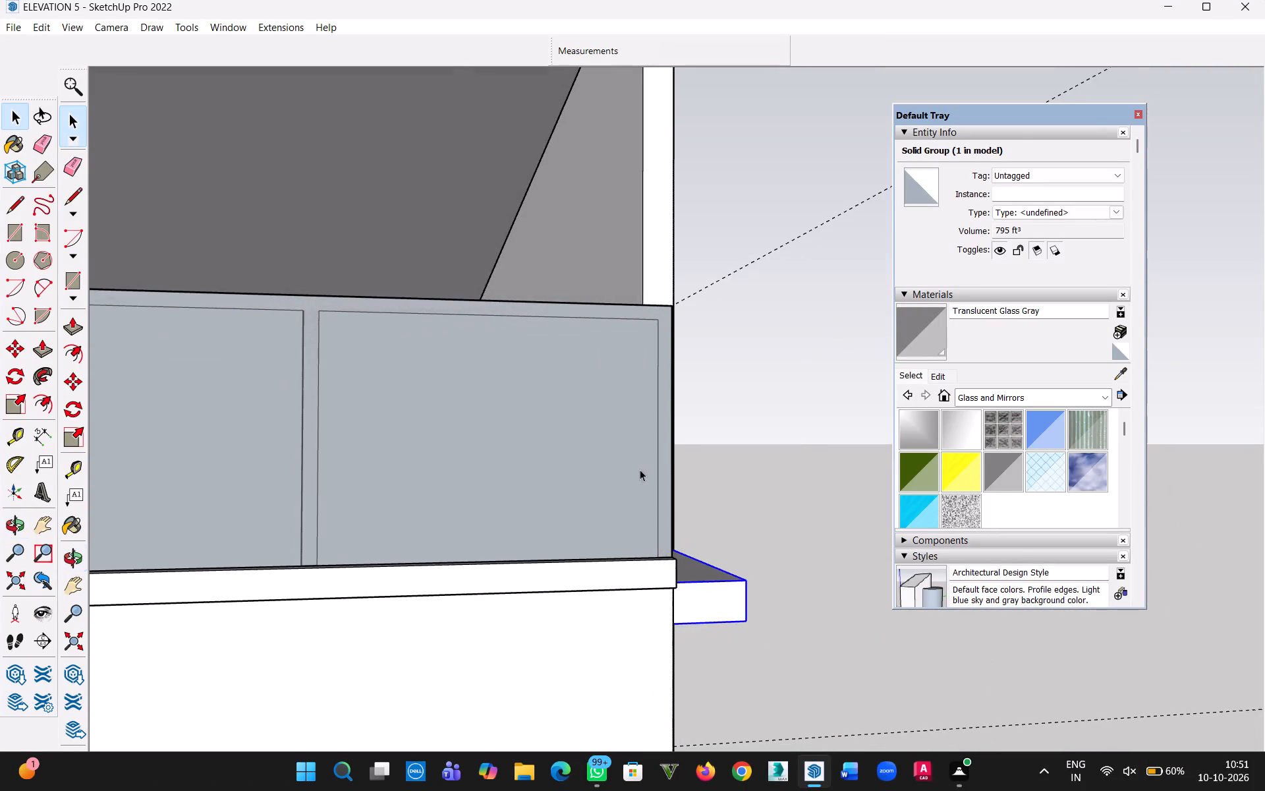
{"action": "scroll", "coordinate": [629, 483], "scroll_direction": "down", "scroll_amount": 10}
{"action": "middle_click_drag", "start_coordinate": [588, 527], "coordinate": [532, 690]}
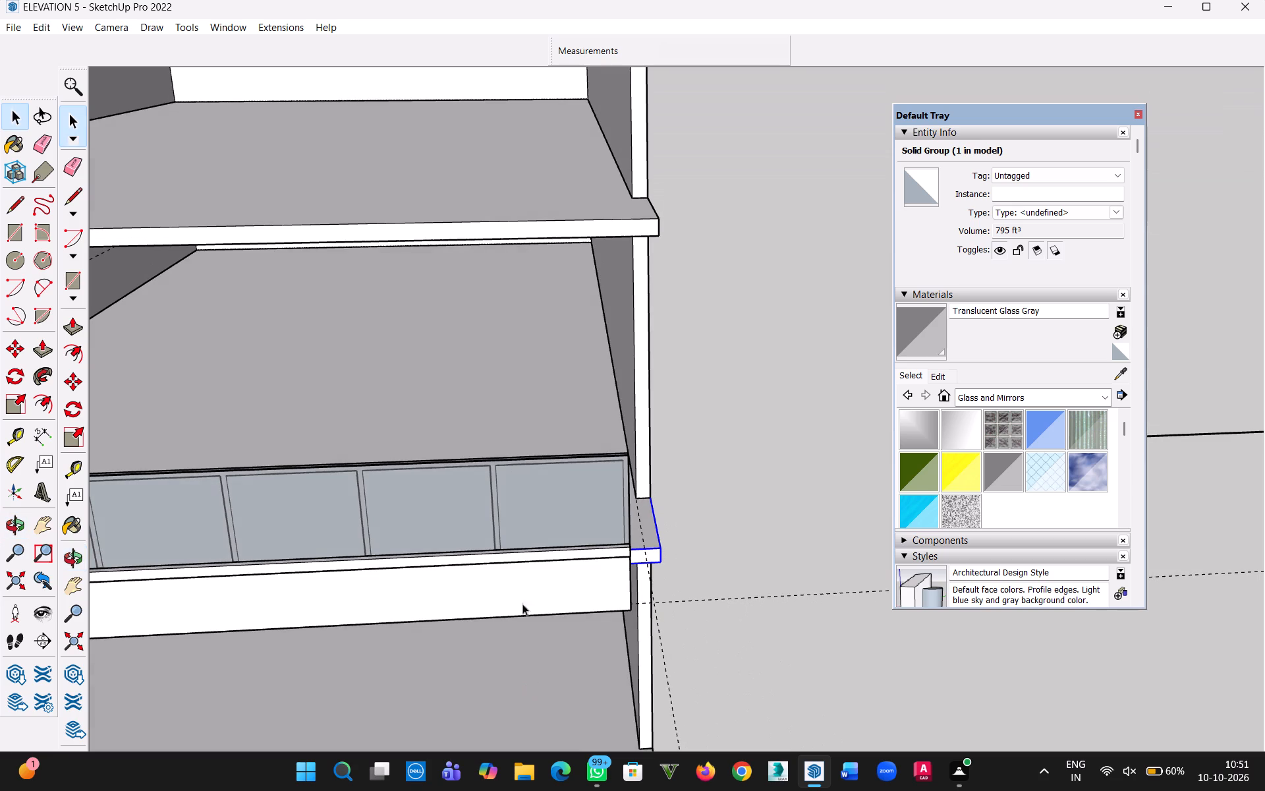
Open the railing group on the first-floor balcony for editing.
{"action": "scroll", "coordinate": [536, 532], "scroll_direction": "up", "scroll_amount": 6}
{"action": "double_click", "coordinate": [576, 506]}
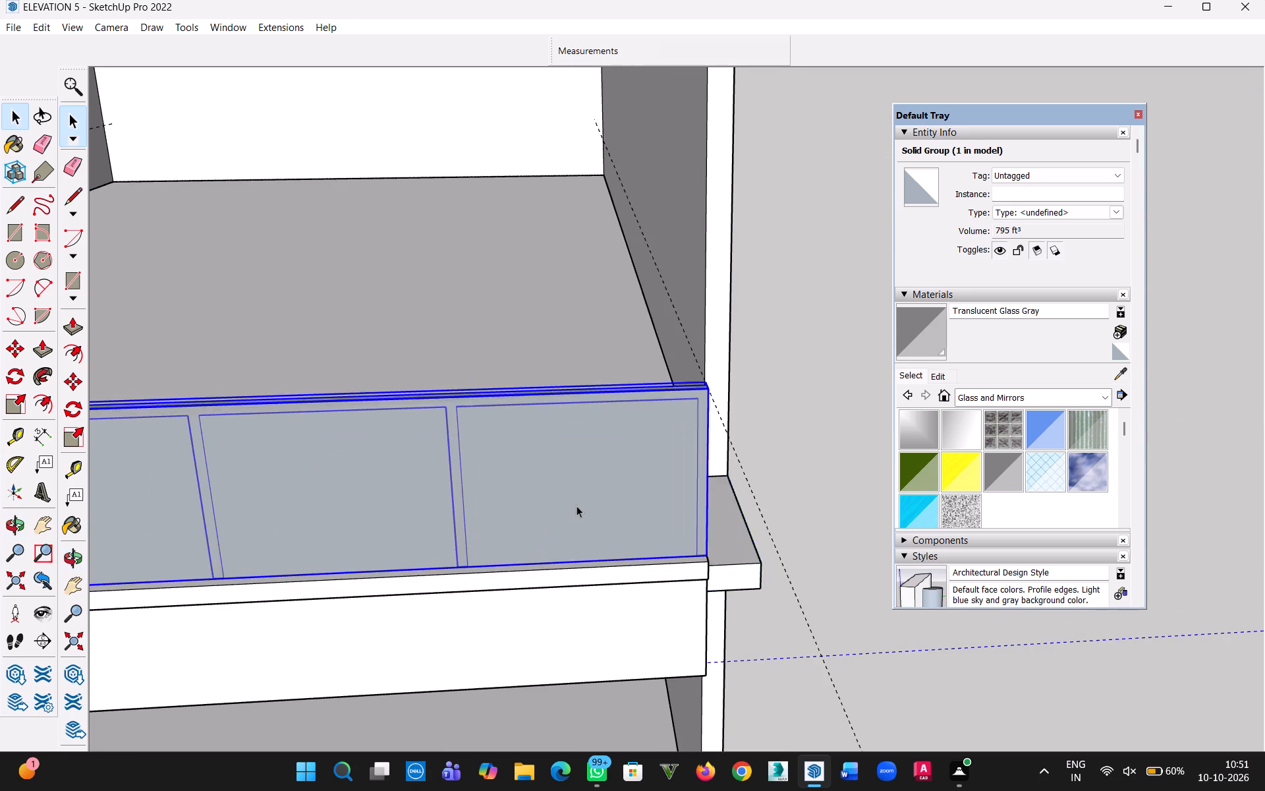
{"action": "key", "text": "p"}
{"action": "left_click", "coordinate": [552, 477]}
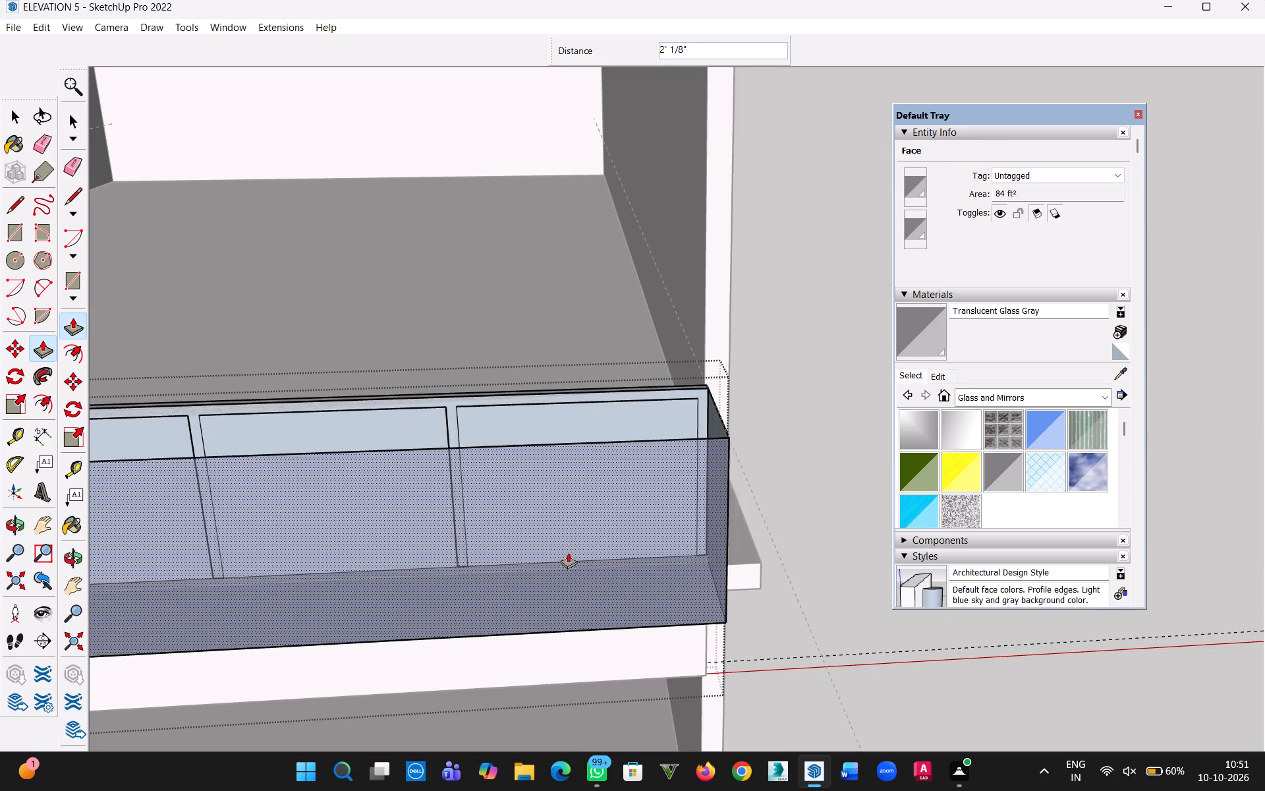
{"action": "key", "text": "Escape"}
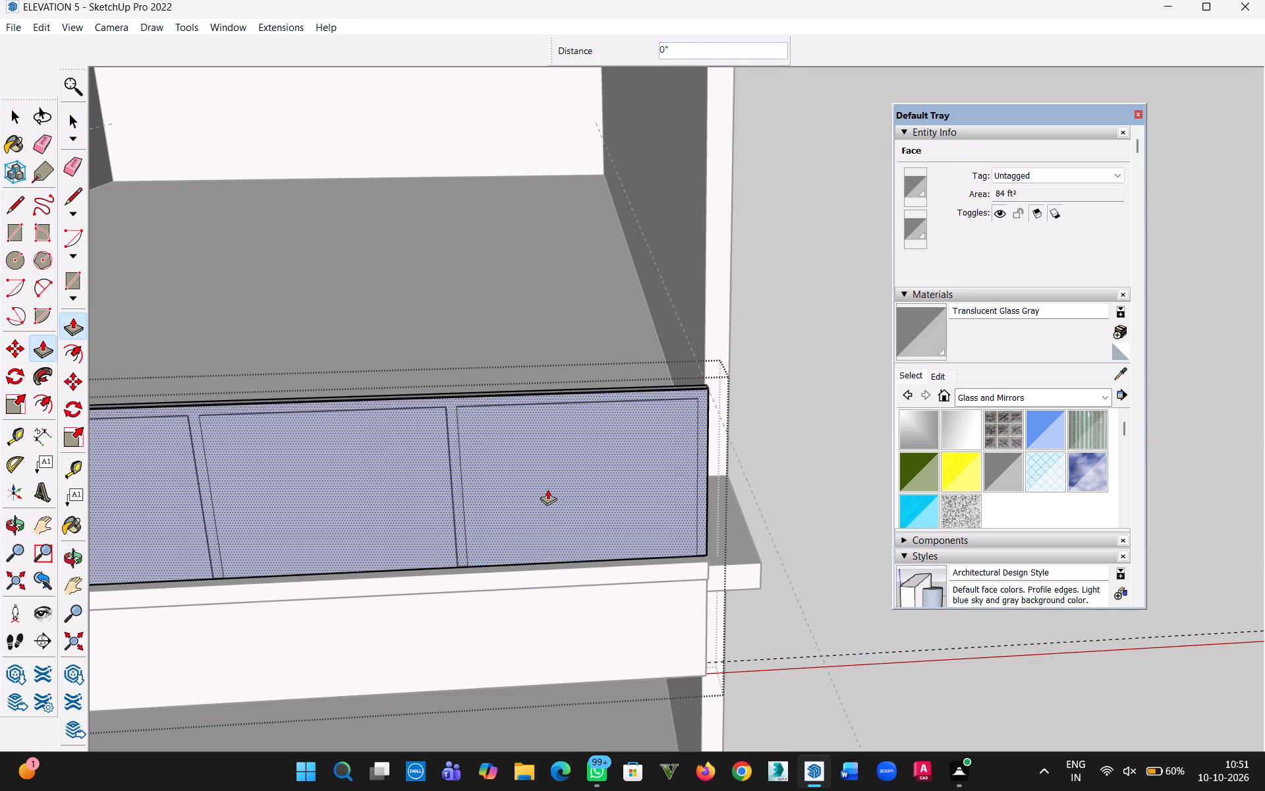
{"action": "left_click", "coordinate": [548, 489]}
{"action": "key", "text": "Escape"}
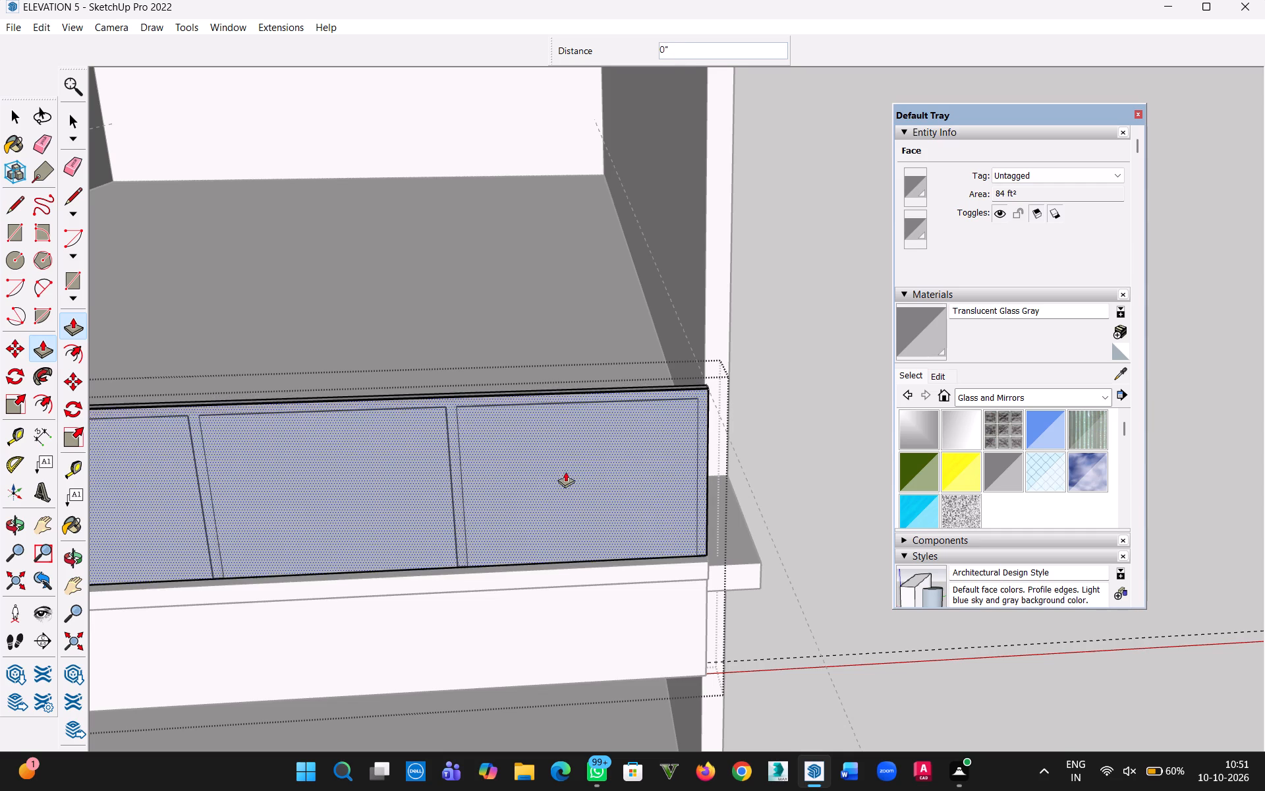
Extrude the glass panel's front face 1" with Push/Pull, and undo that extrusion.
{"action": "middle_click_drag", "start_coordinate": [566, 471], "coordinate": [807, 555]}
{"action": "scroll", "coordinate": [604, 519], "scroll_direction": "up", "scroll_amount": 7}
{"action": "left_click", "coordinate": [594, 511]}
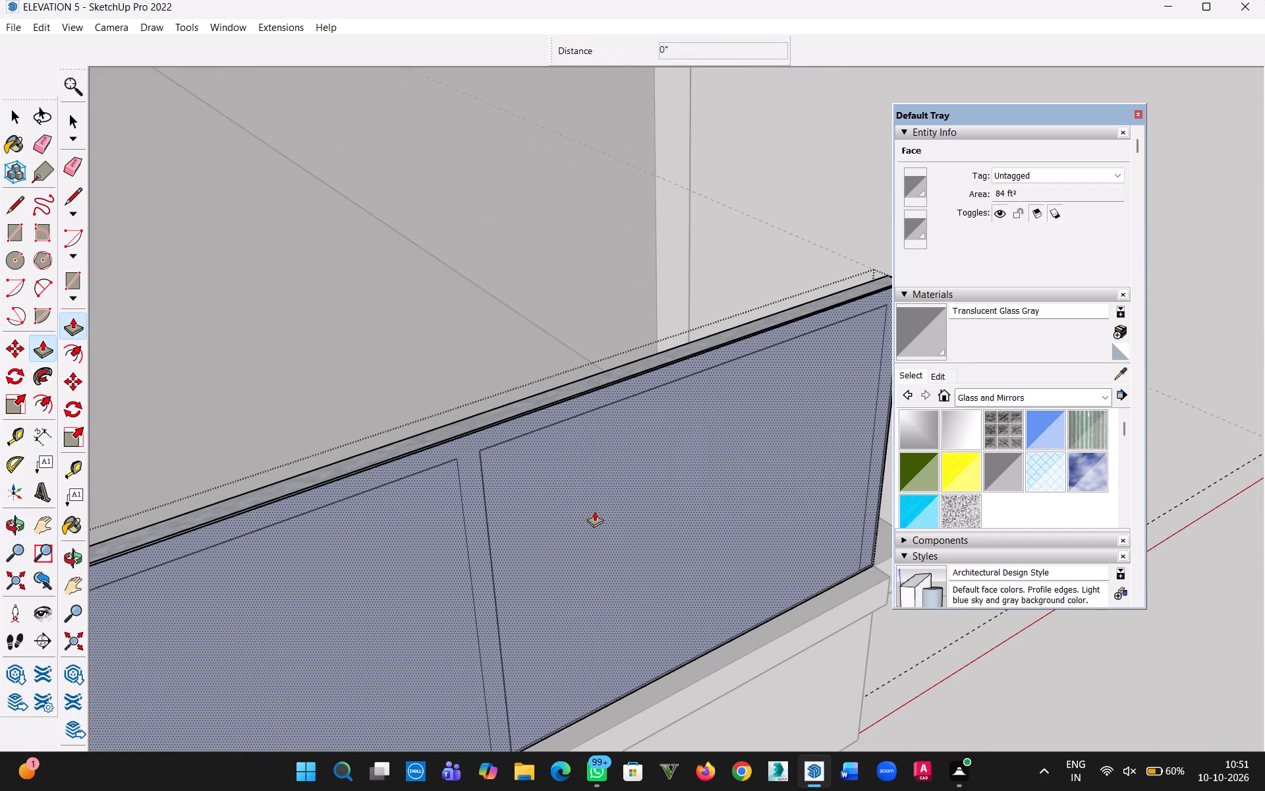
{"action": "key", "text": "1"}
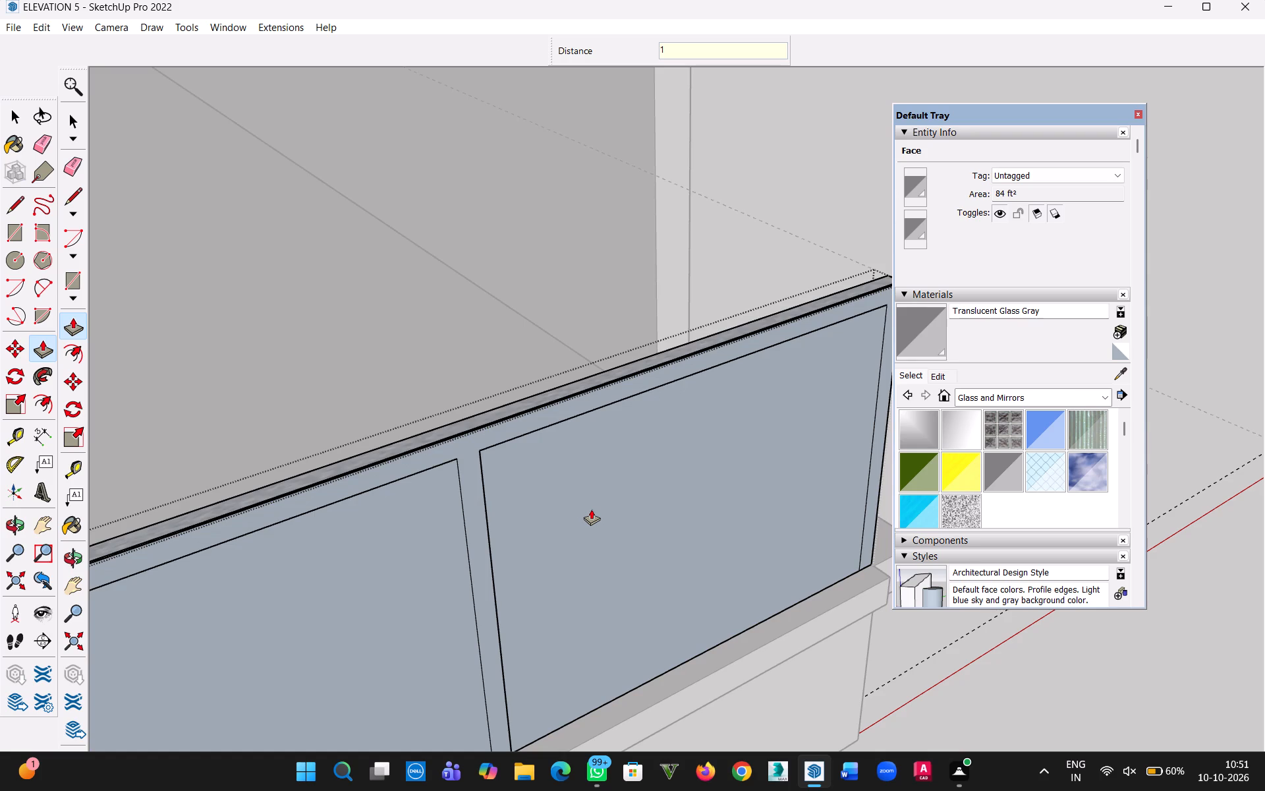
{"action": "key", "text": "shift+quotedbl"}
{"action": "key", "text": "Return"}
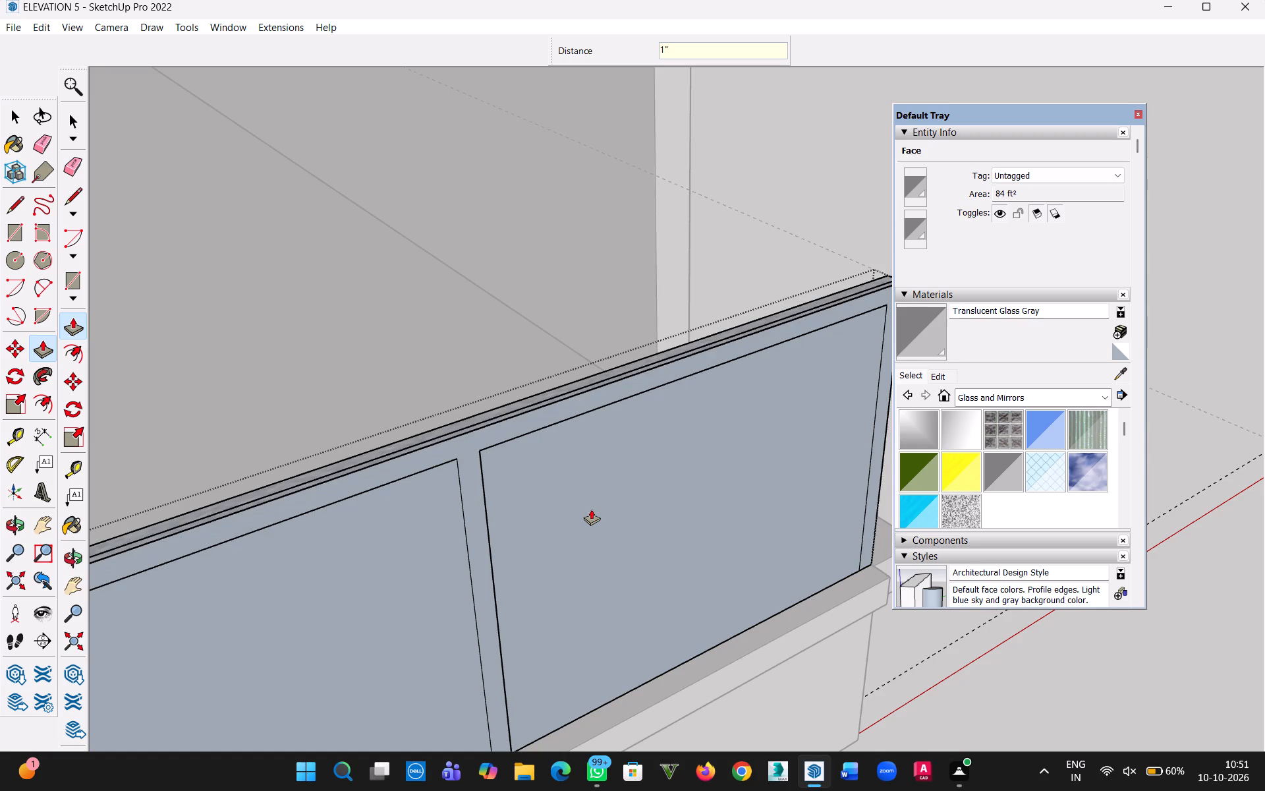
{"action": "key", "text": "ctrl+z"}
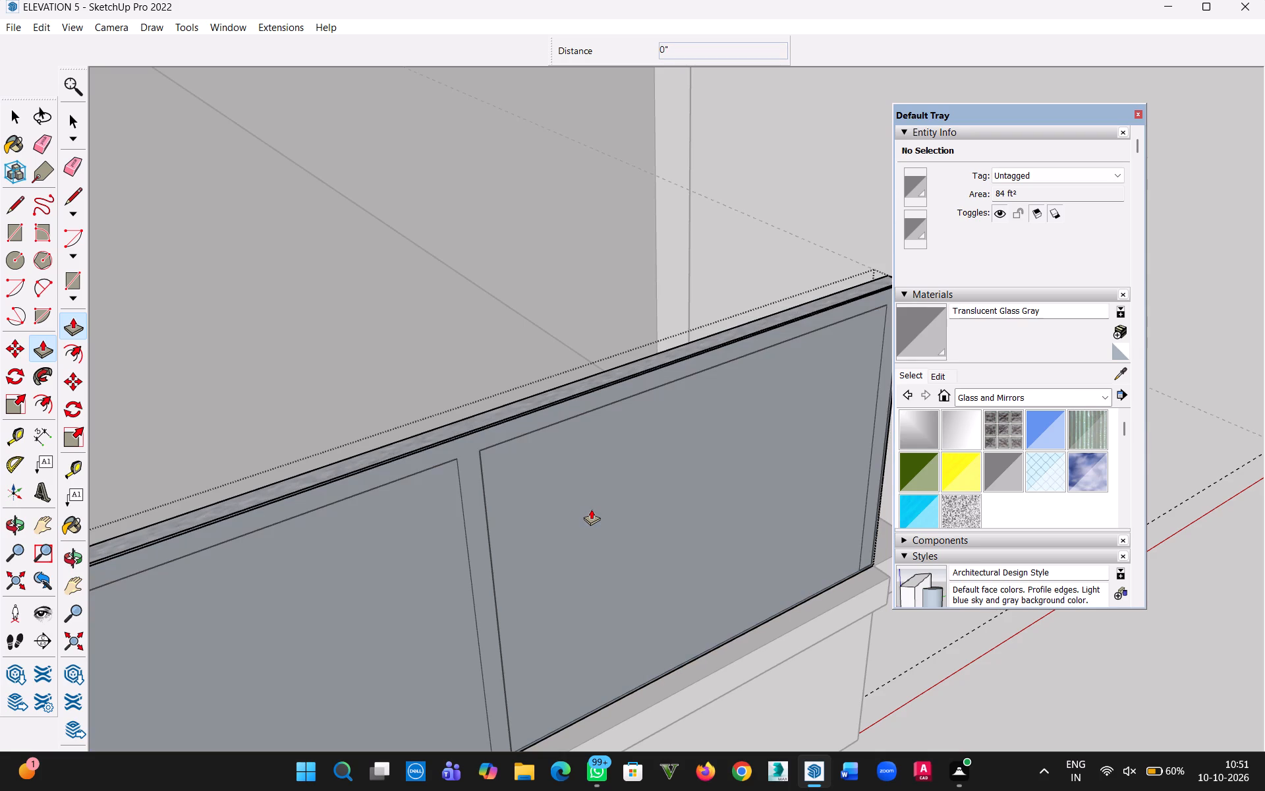
Extrude the glass panel's front face 0.1" with Push/Pull and leave the railing group.
{"action": "left_click", "coordinate": [619, 552]}
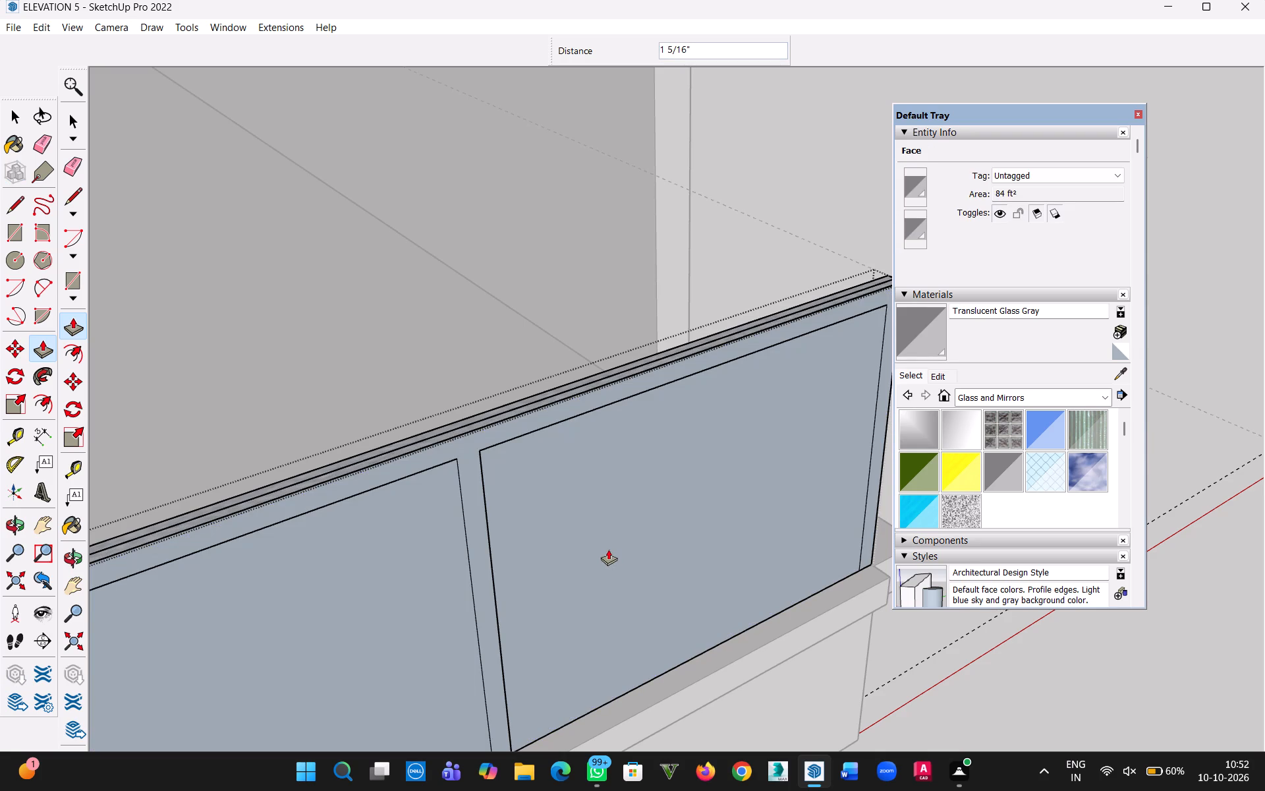
{"action": "key", "text": "0"}
{"action": "type", "text": ".1\""}
{"action": "key", "text": "Return"}
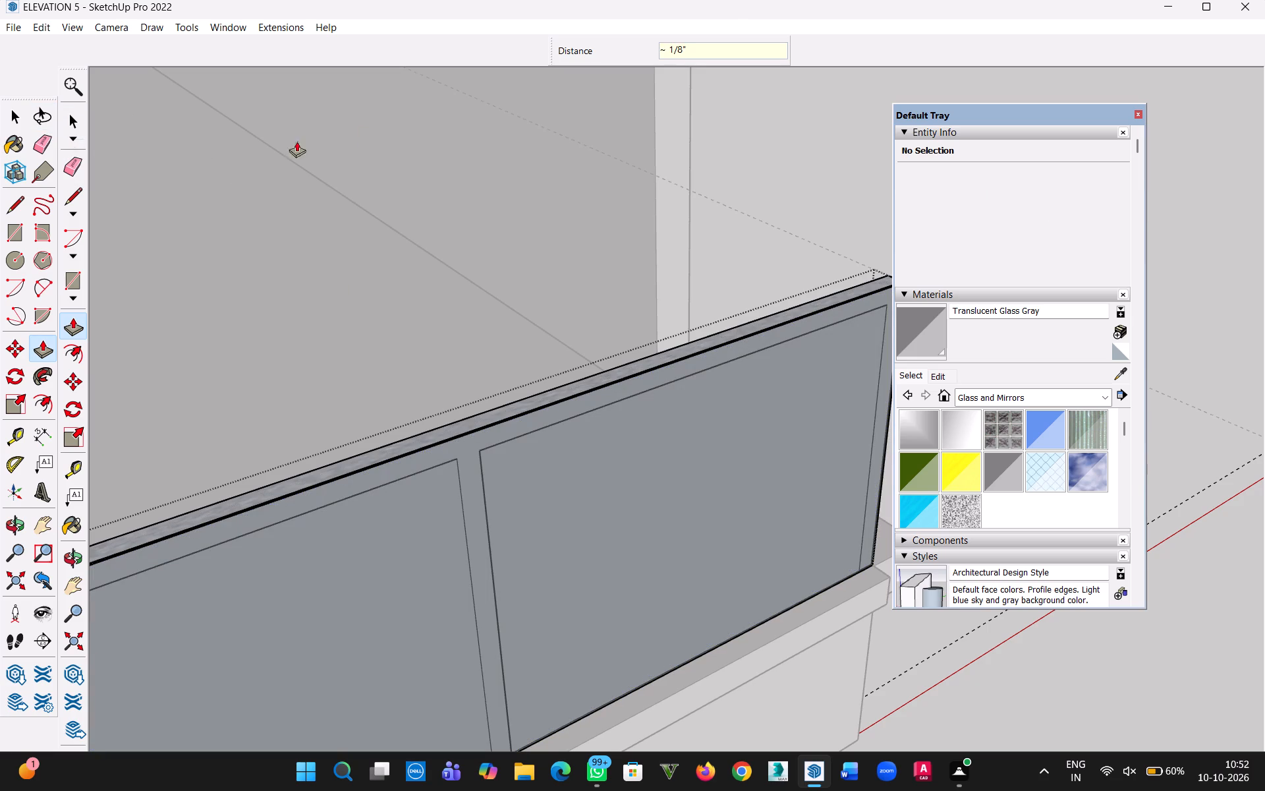
{"action": "left_click", "coordinate": [14, 119]}
{"action": "left_click", "coordinate": [420, 216]}
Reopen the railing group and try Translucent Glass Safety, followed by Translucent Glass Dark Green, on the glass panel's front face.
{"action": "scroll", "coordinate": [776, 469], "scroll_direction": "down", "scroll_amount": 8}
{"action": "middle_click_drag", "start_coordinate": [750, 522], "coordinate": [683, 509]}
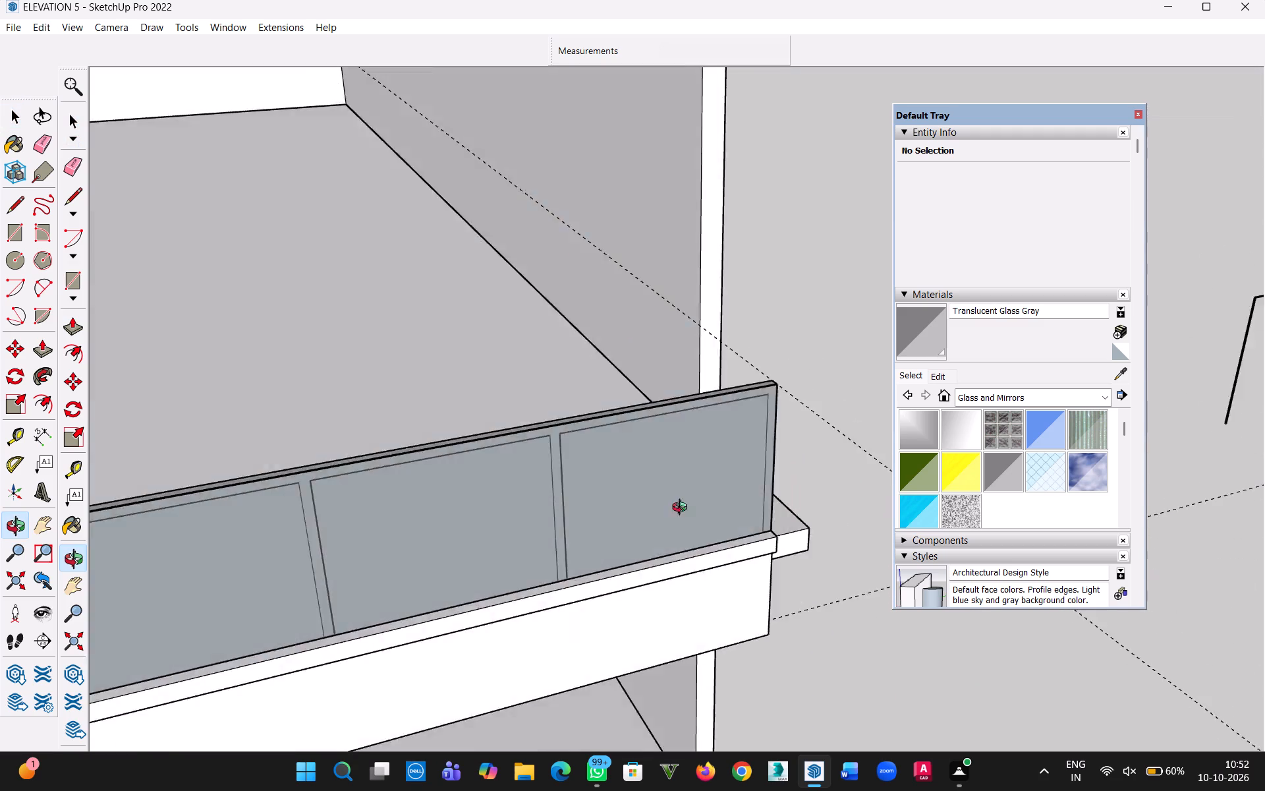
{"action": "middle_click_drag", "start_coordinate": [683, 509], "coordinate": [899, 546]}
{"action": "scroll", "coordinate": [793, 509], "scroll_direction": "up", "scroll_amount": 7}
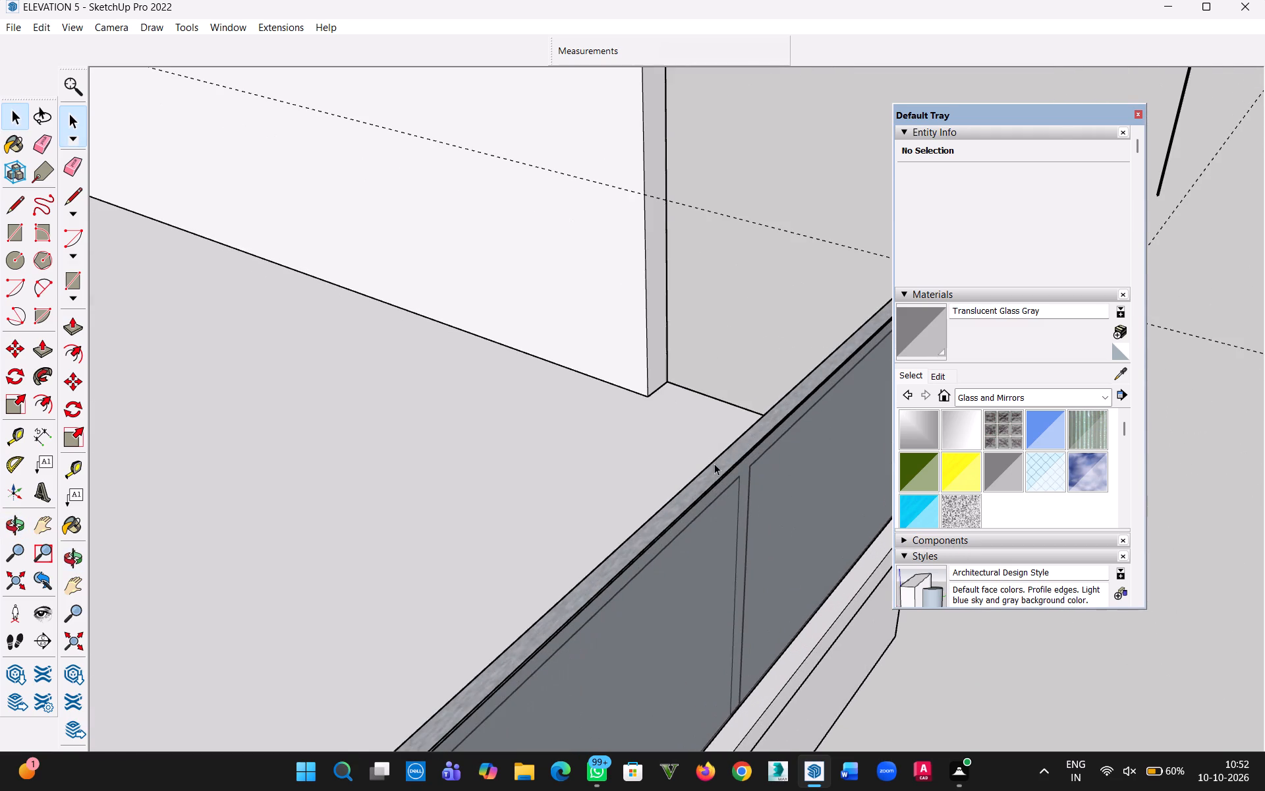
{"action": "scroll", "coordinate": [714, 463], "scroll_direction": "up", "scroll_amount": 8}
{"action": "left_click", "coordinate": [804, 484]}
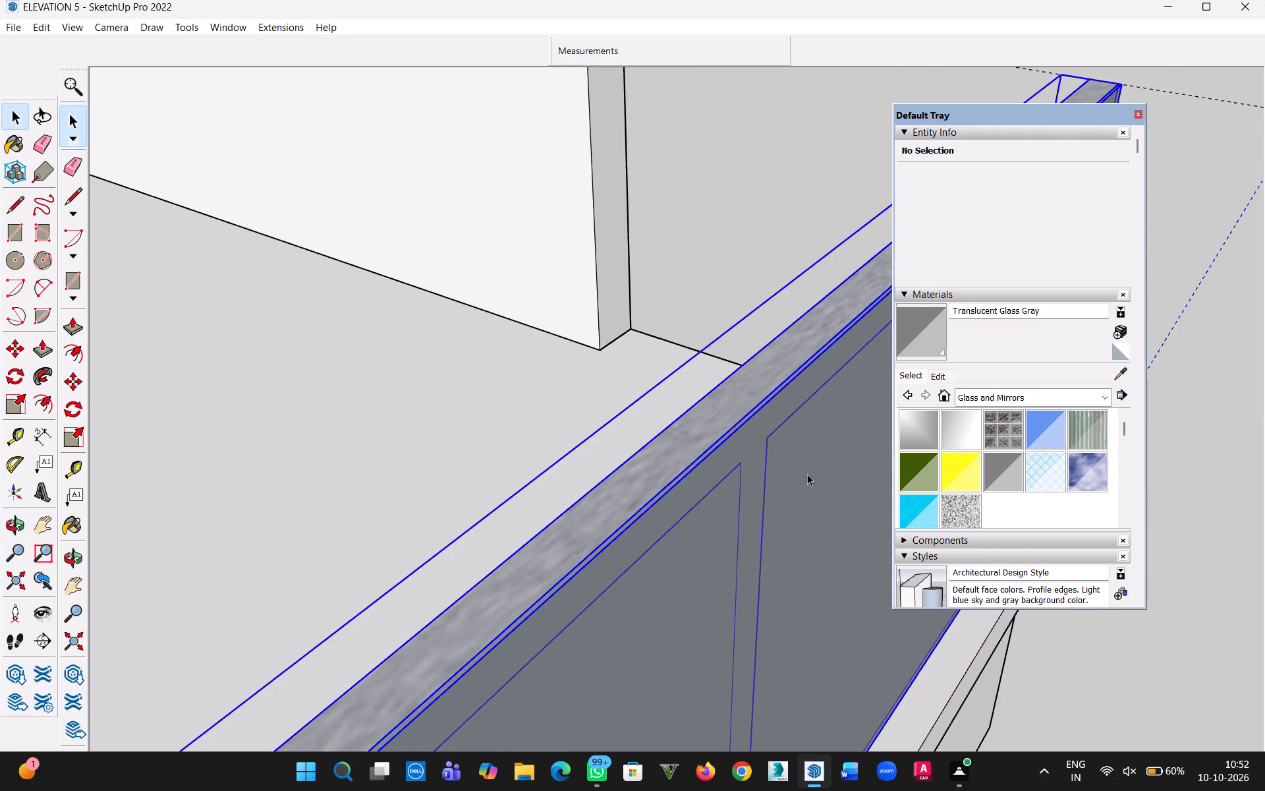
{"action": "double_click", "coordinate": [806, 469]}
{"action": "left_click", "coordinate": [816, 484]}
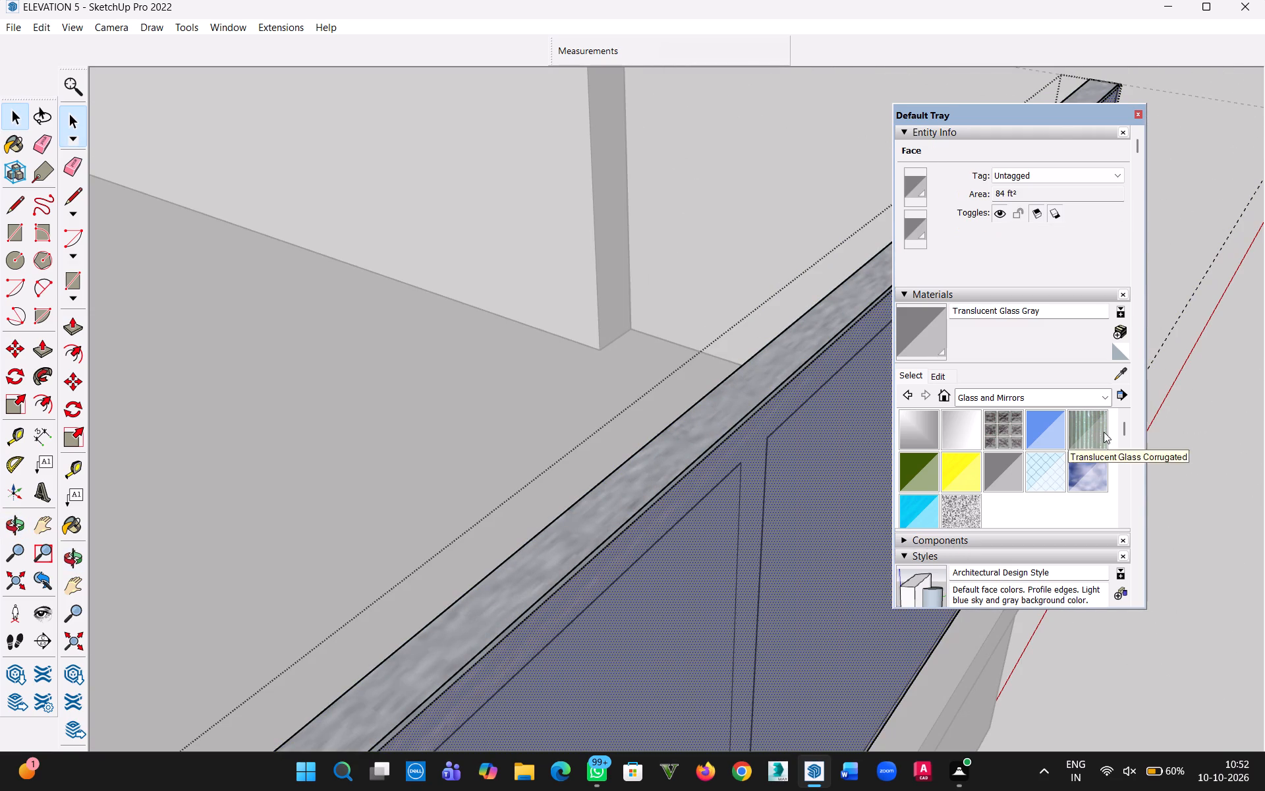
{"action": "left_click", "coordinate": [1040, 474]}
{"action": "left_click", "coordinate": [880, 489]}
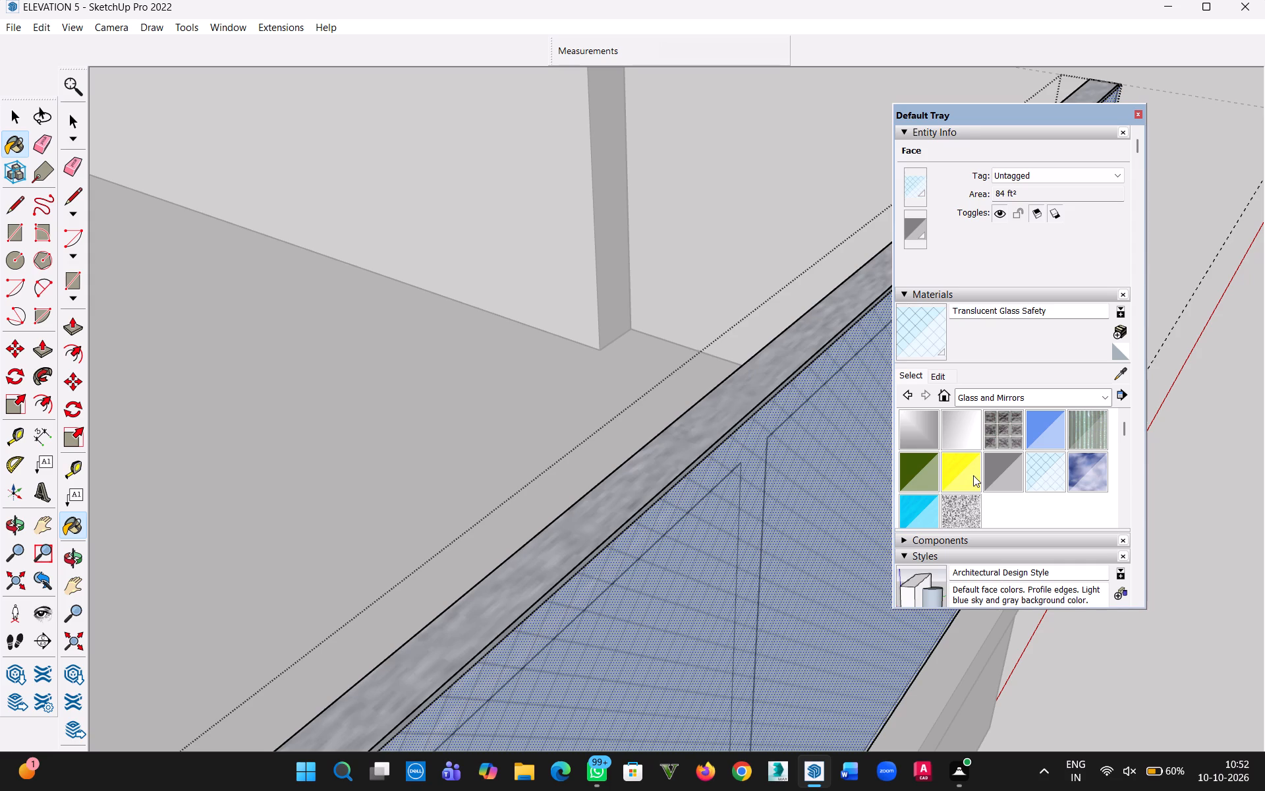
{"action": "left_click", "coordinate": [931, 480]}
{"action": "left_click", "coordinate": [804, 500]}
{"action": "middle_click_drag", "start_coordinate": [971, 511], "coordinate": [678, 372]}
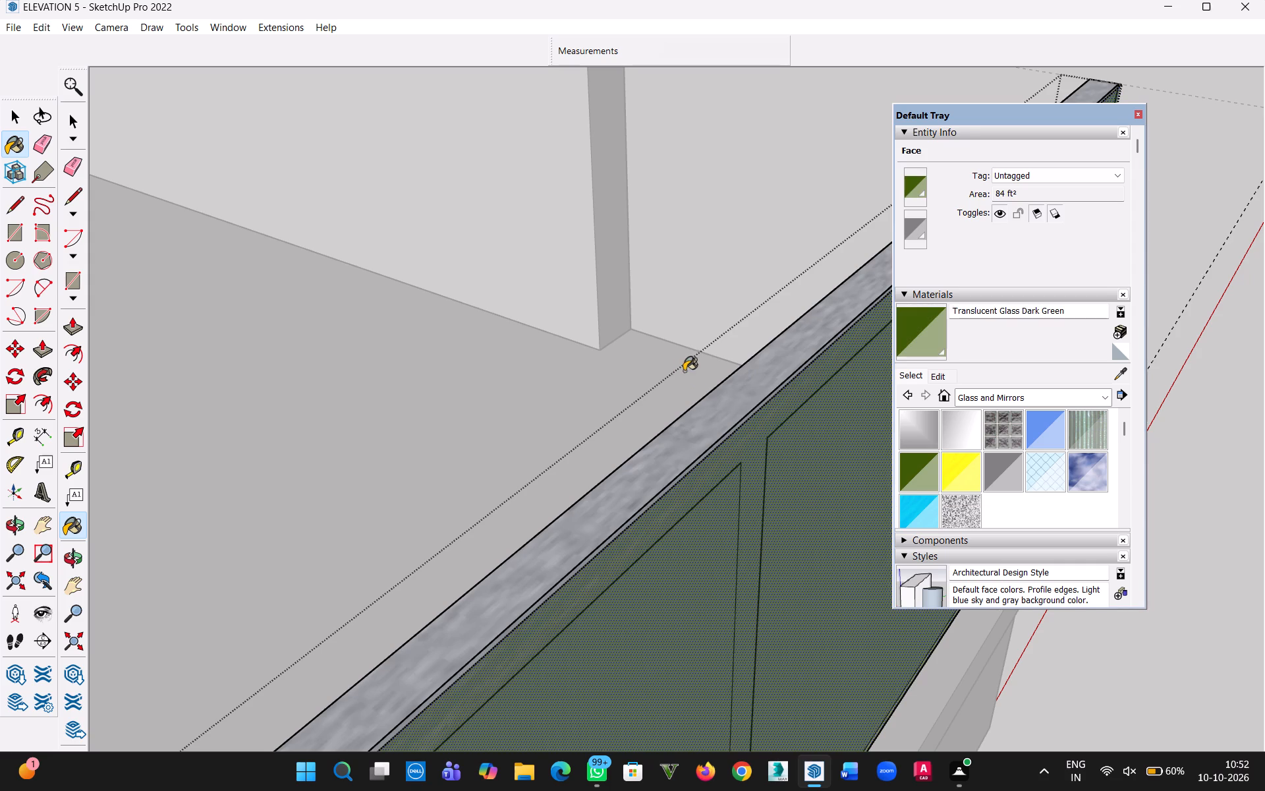
Paint the glass panel's front face with Translucent Glass Gray.
{"action": "left_click", "coordinate": [1011, 466]}
{"action": "left_click", "coordinate": [851, 507]}
{"action": "middle_click_drag", "start_coordinate": [867, 548], "coordinate": [588, 394]}
{"action": "scroll", "coordinate": [651, 419], "scroll_direction": "down", "scroll_amount": 12}
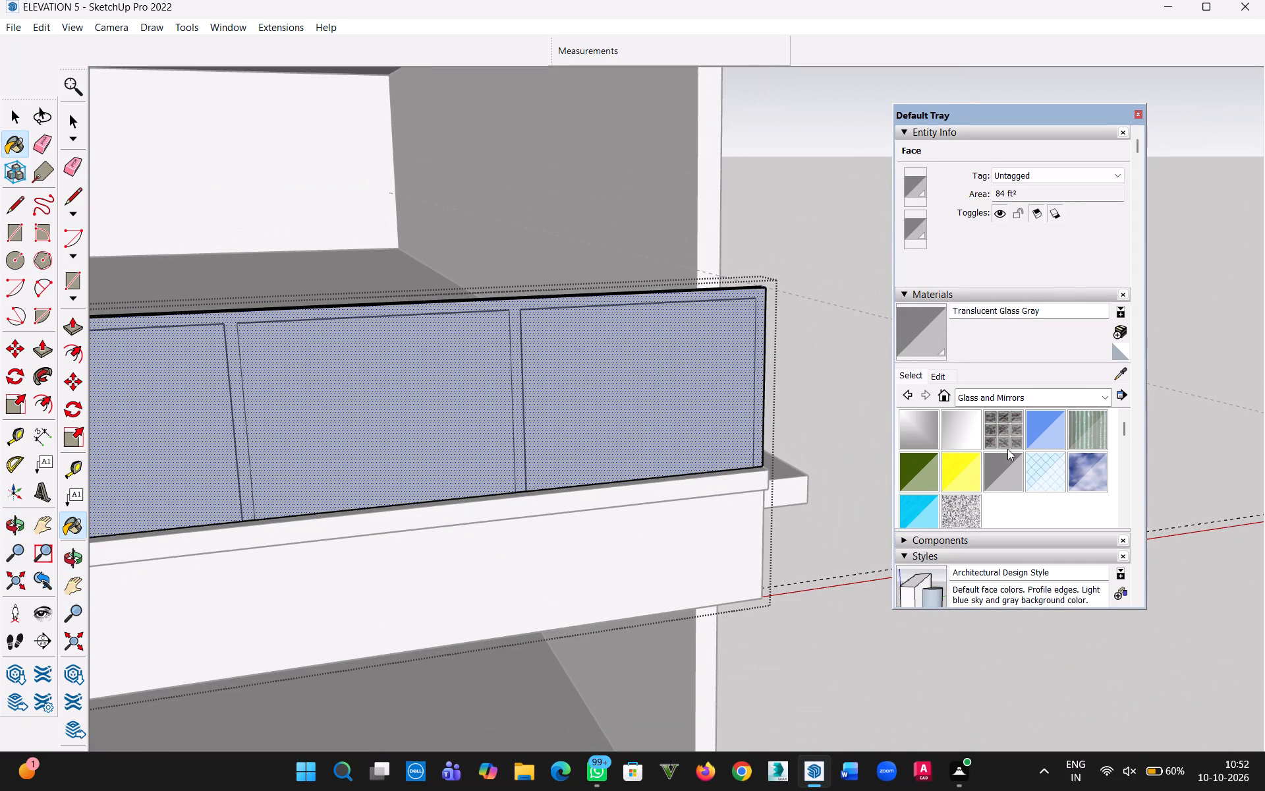
Edit the Translucent Glass Gray material to an opacity of 0 and a lightness of 57.
{"action": "left_click", "coordinate": [940, 378]}
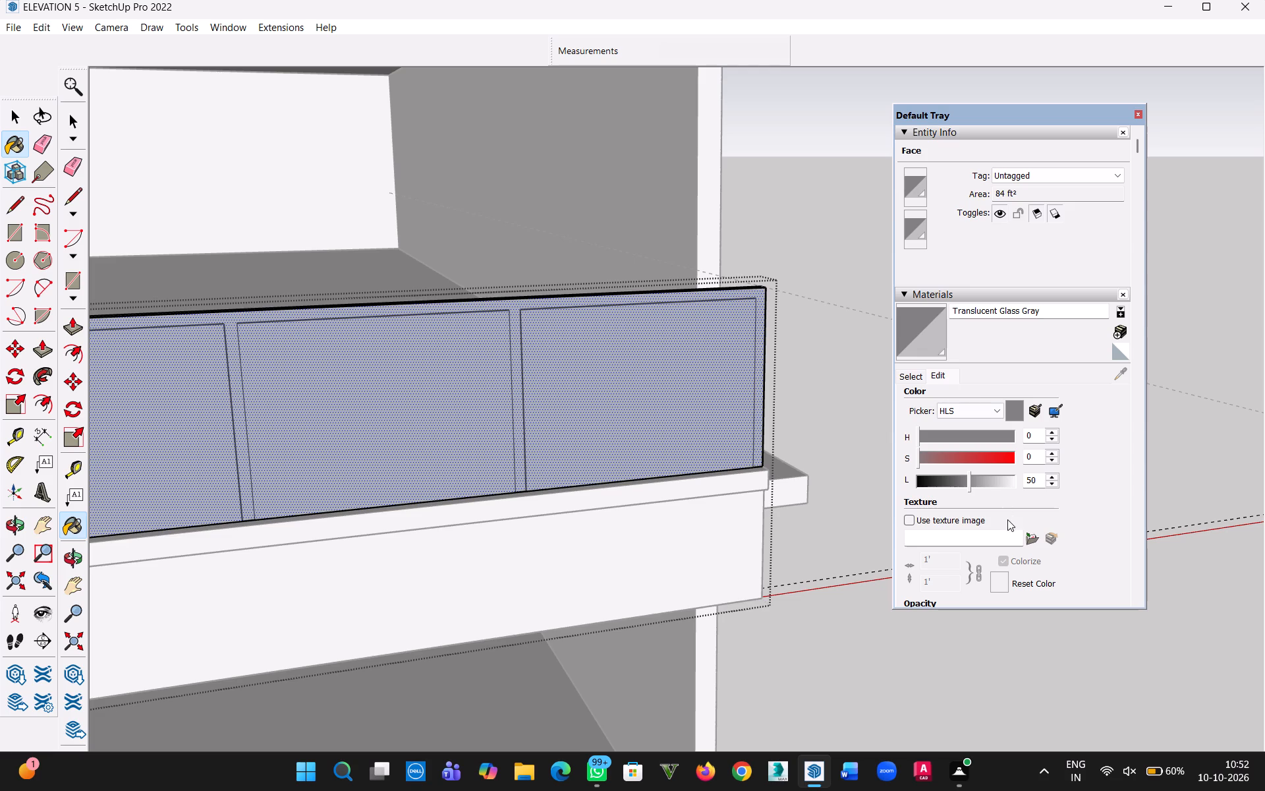
{"action": "scroll", "coordinate": [1001, 540], "scroll_direction": "down", "scroll_amount": 1}
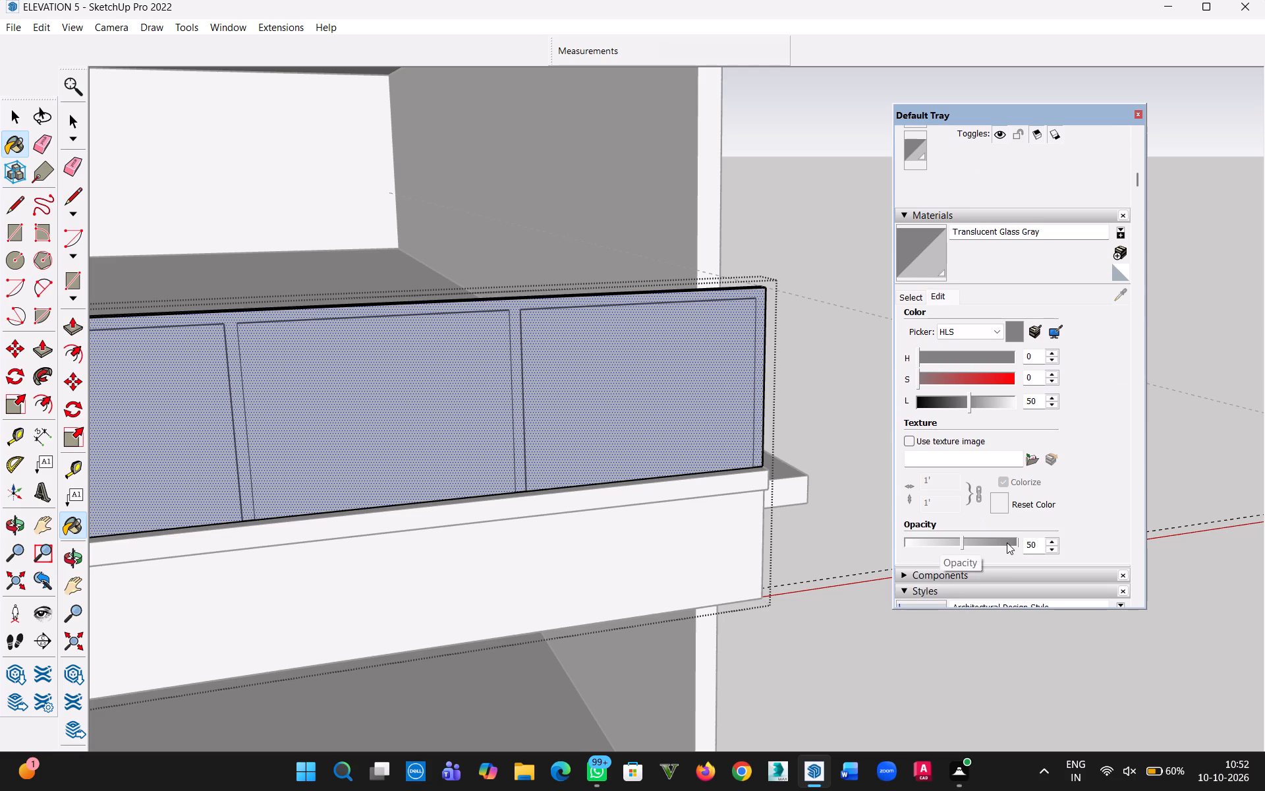
{"action": "left_click", "coordinate": [1007, 542]}
{"action": "left_click_drag", "start_coordinate": [1007, 542], "coordinate": [869, 544]}
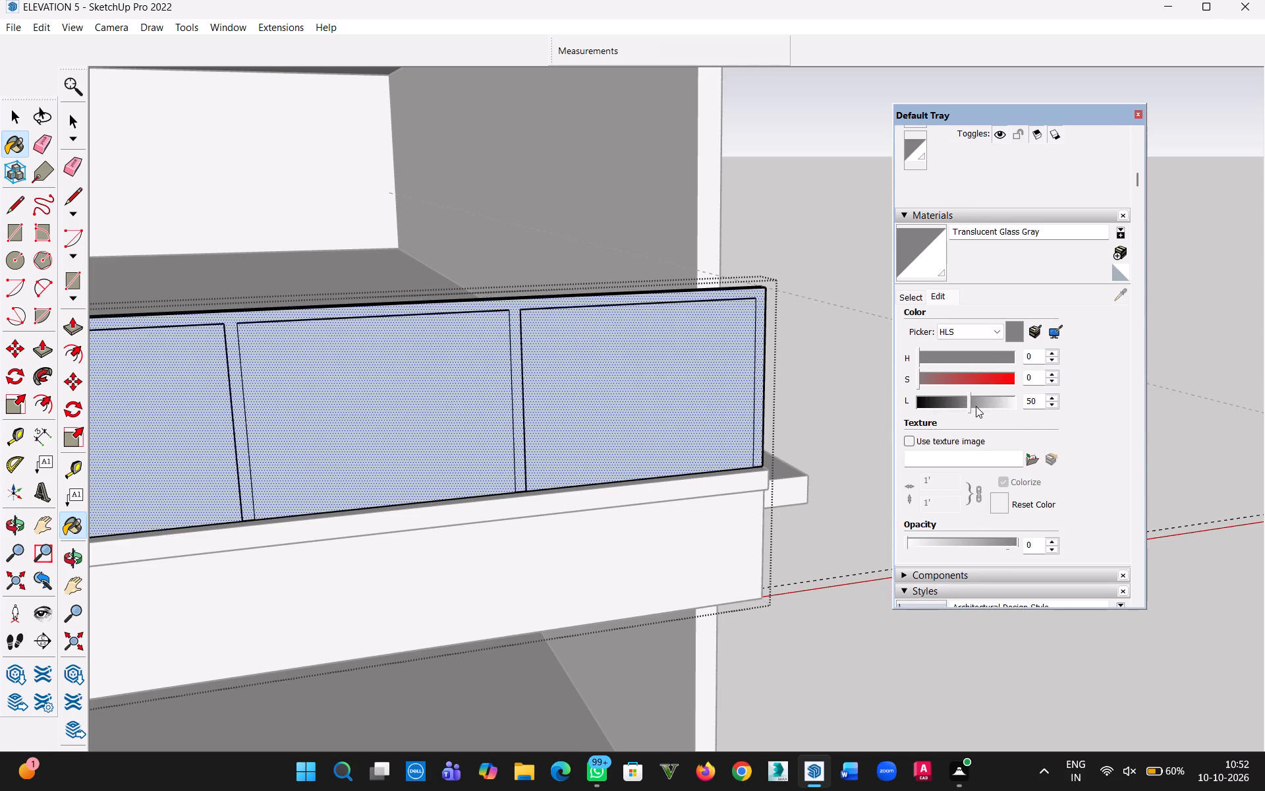
{"action": "left_click", "coordinate": [969, 405]}
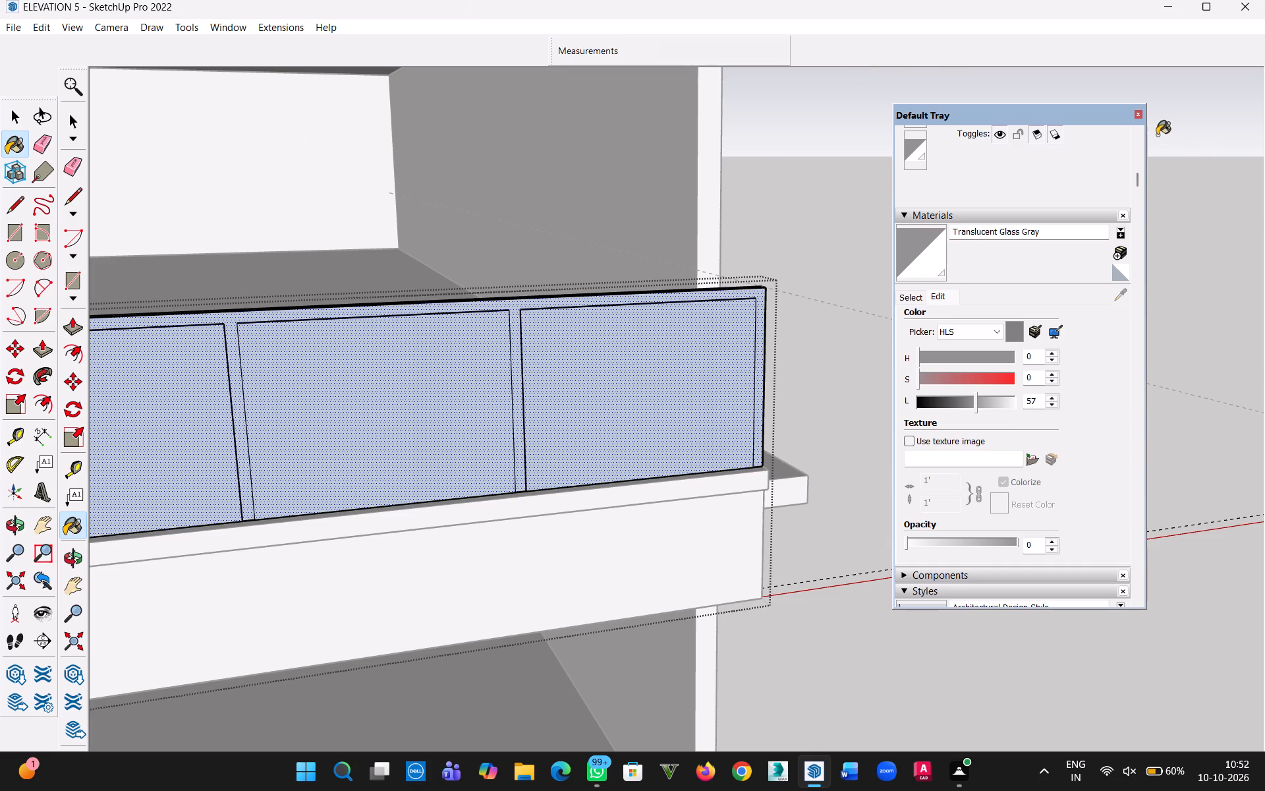
Close the Default Tray and leave the railing group.
{"action": "left_click", "coordinate": [1137, 117]}
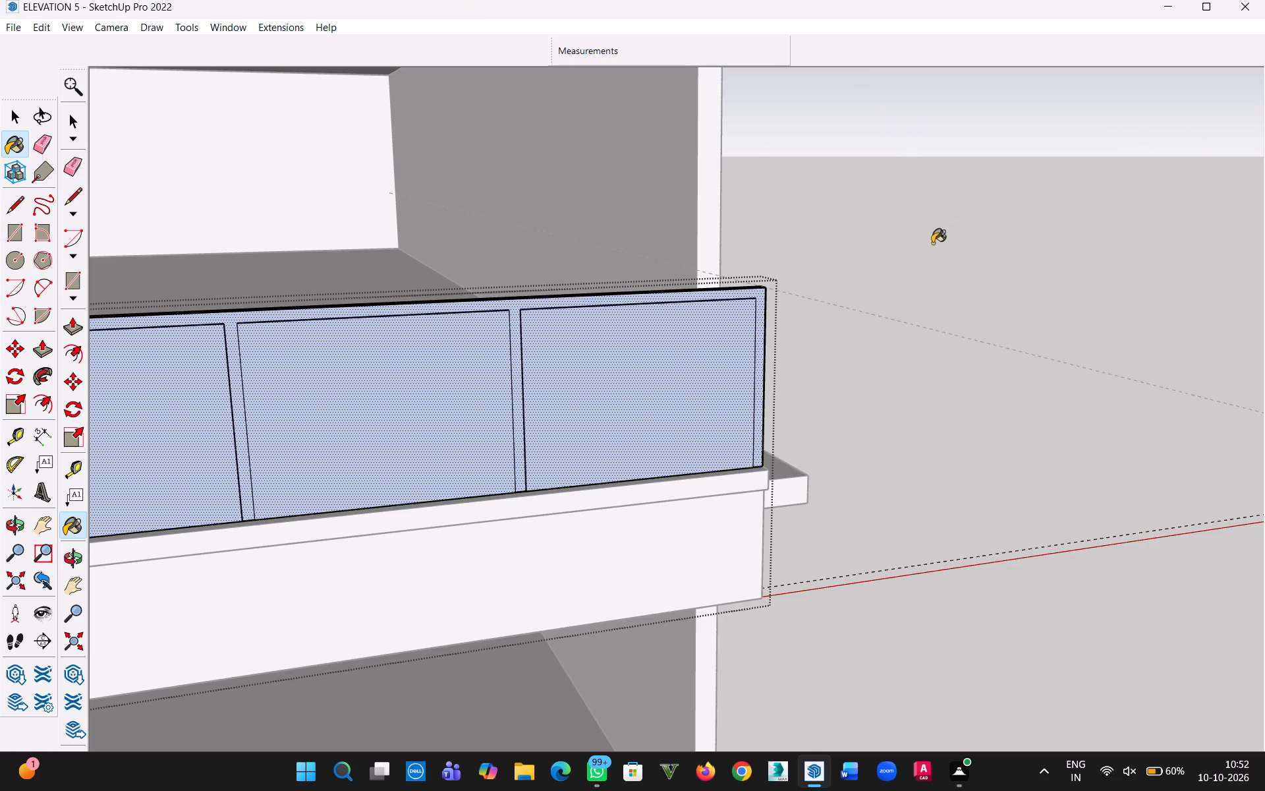
{"action": "key", "text": "grave"}
{"action": "left_click", "coordinate": [11, 117]}
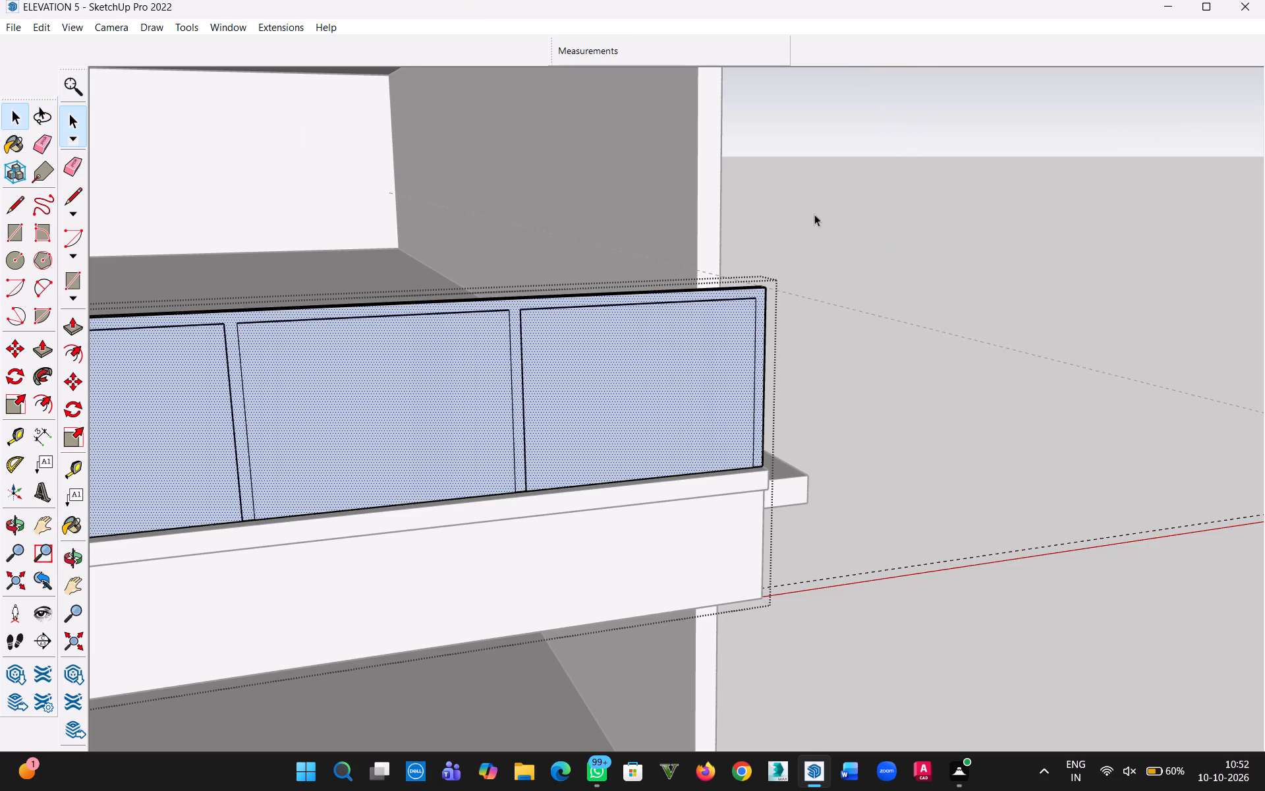
{"action": "double_click", "coordinate": [843, 220]}
Reopen the railing group, extrude the glass panel's front face 1" with Push/Pull, and check the panel's thickness along the top edge.
{"action": "middle_click_drag", "start_coordinate": [810, 370], "coordinate": [377, 641]}
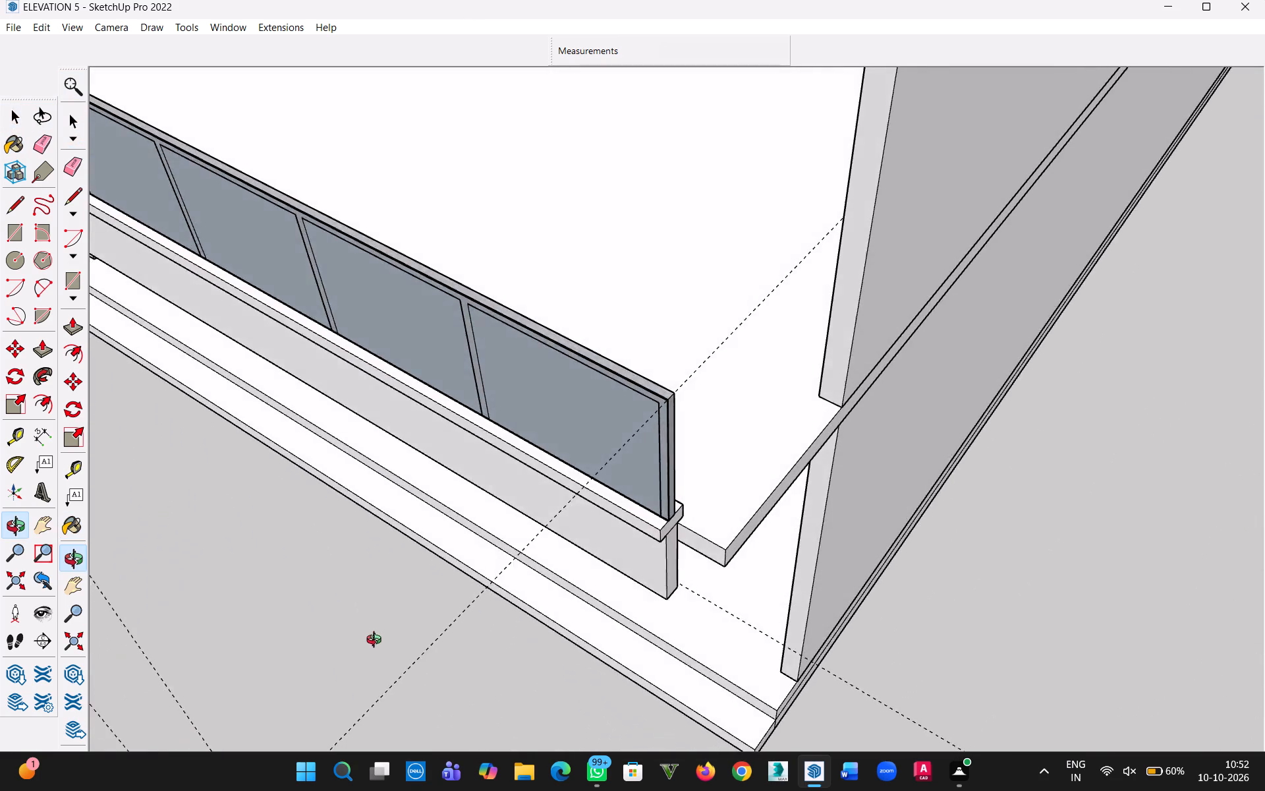
{"action": "middle_click_drag", "start_coordinate": [377, 641], "coordinate": [773, 284]}
{"action": "left_click", "coordinate": [629, 348]}
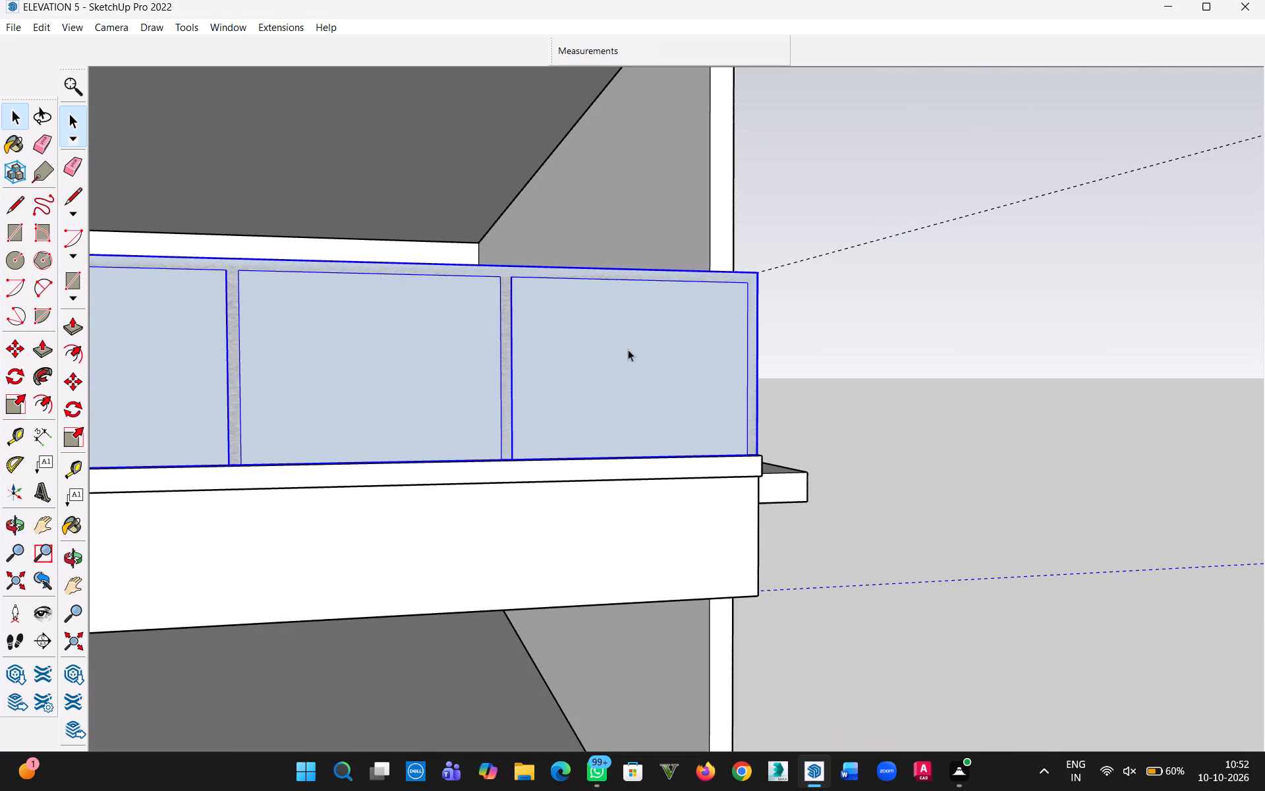
{"action": "middle_click_drag", "start_coordinate": [632, 349], "coordinate": [695, 486]}
{"action": "double_click", "coordinate": [646, 400]}
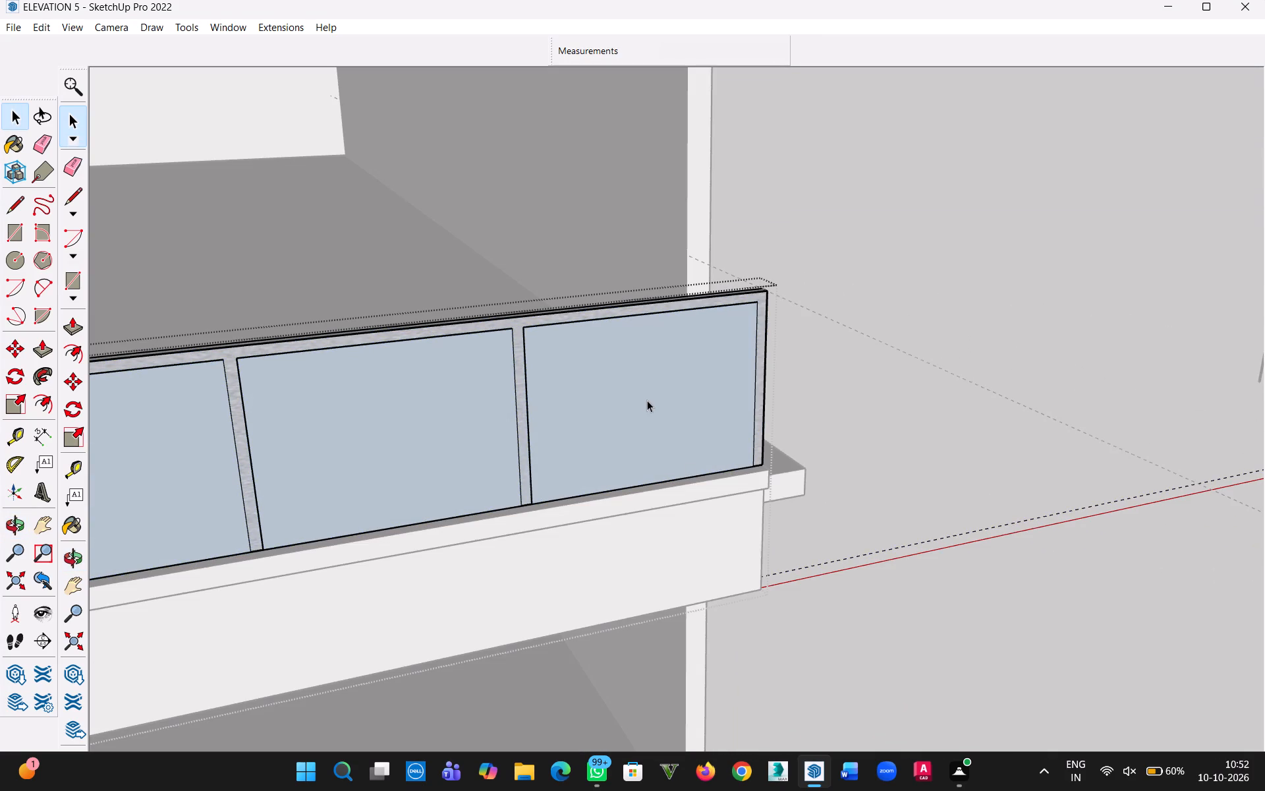
{"action": "key", "text": "p"}
{"action": "left_click", "coordinate": [643, 416]}
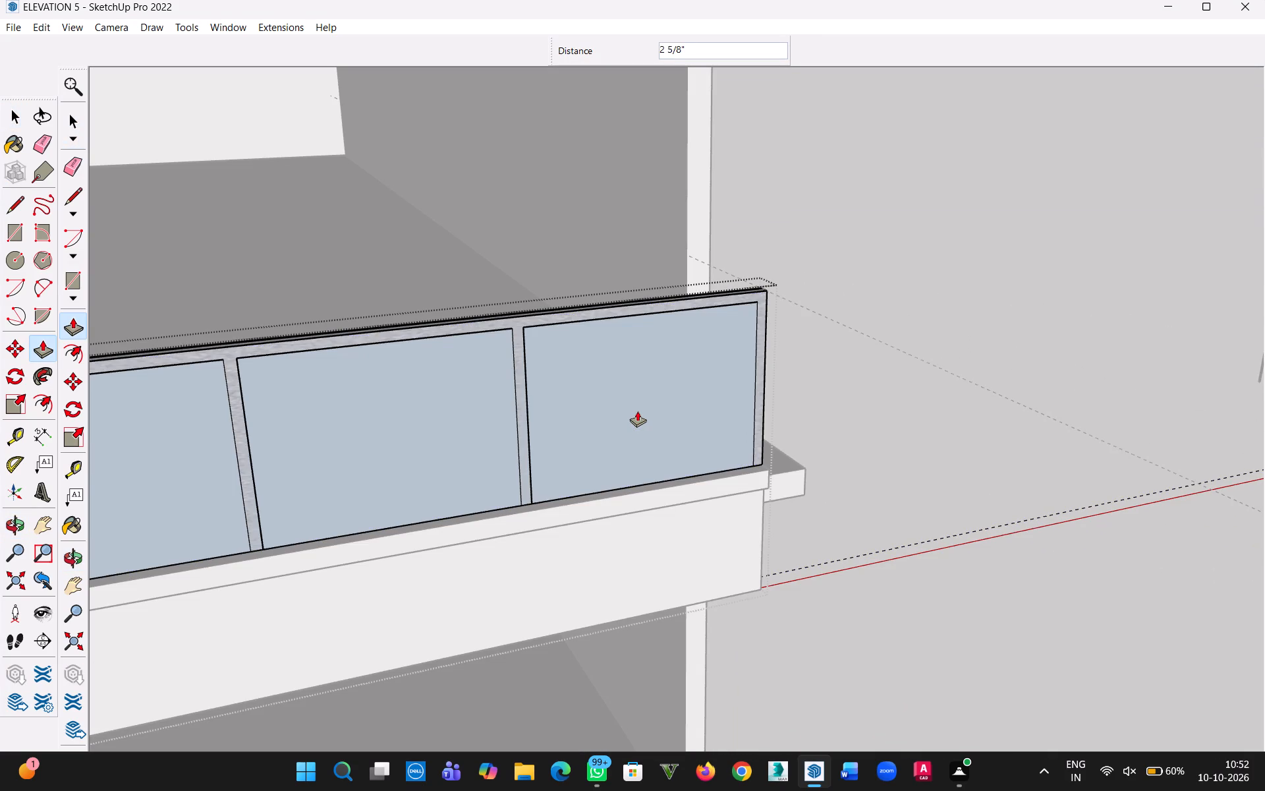
{"action": "type", "text": "1\""}
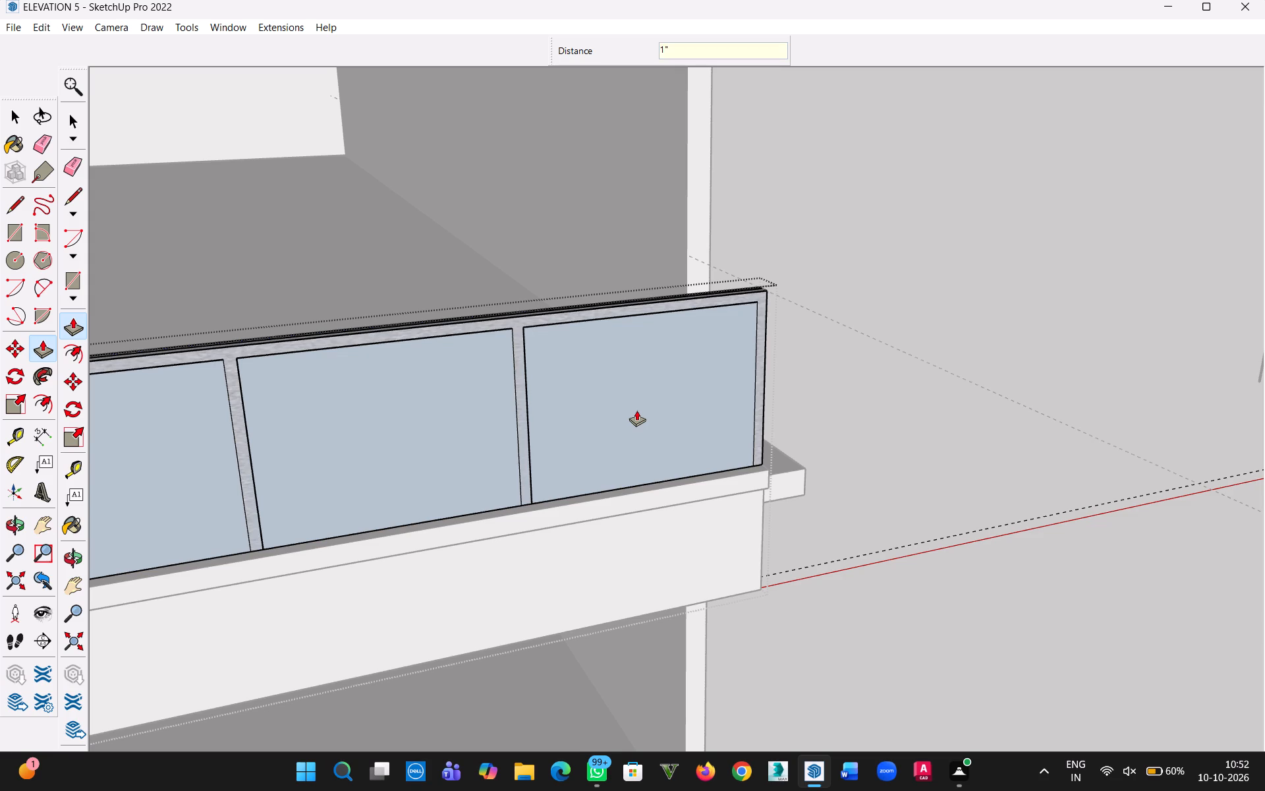
{"action": "key", "text": "Return"}
{"action": "middle_click_drag", "start_coordinate": [631, 403], "coordinate": [923, 606]}
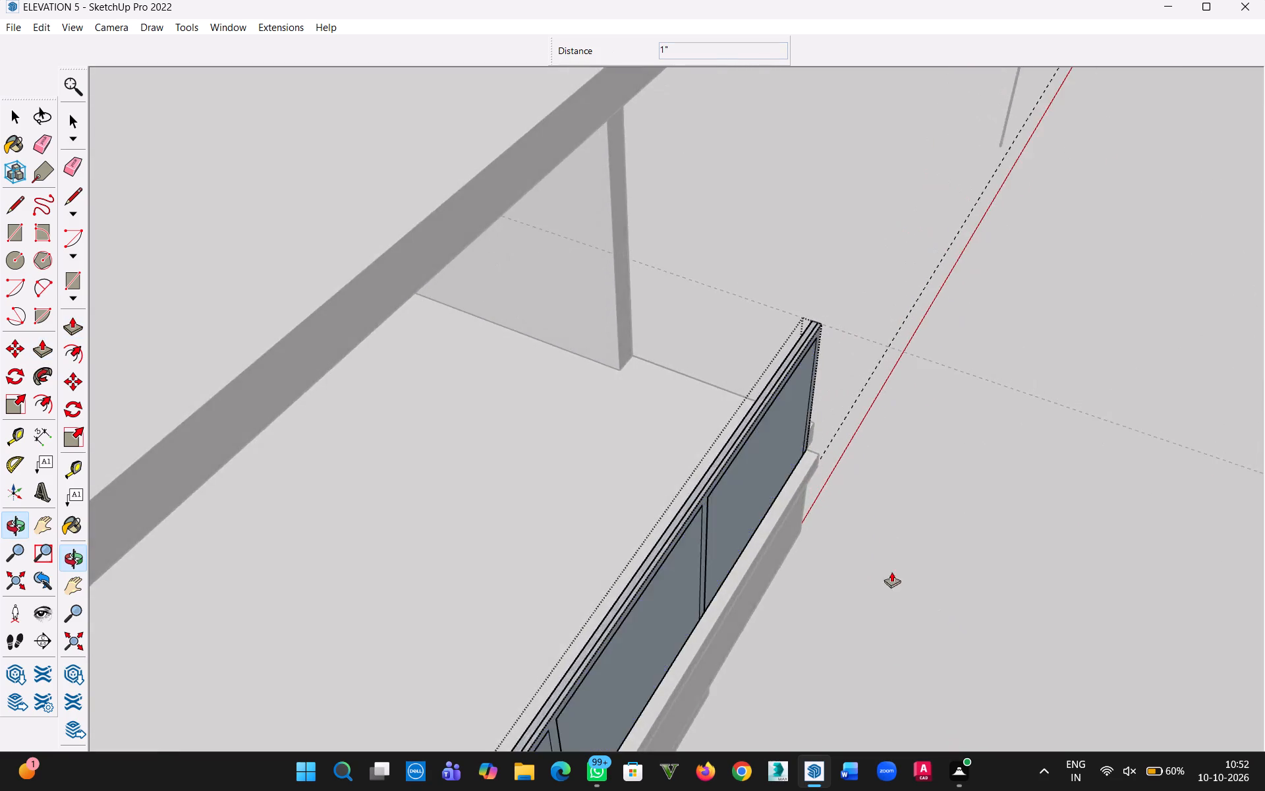
{"action": "scroll", "coordinate": [748, 406], "scroll_direction": "up", "scroll_amount": 9}
{"action": "scroll", "coordinate": [799, 461], "scroll_direction": "up", "scroll_amount": 1}
{"action": "middle_click_drag", "start_coordinate": [799, 461], "coordinate": [642, 212]}
{"action": "scroll", "coordinate": [632, 312], "scroll_direction": "down", "scroll_amount": 10}
{"action": "scroll", "coordinate": [828, 552], "scroll_direction": "down", "scroll_amount": 5}
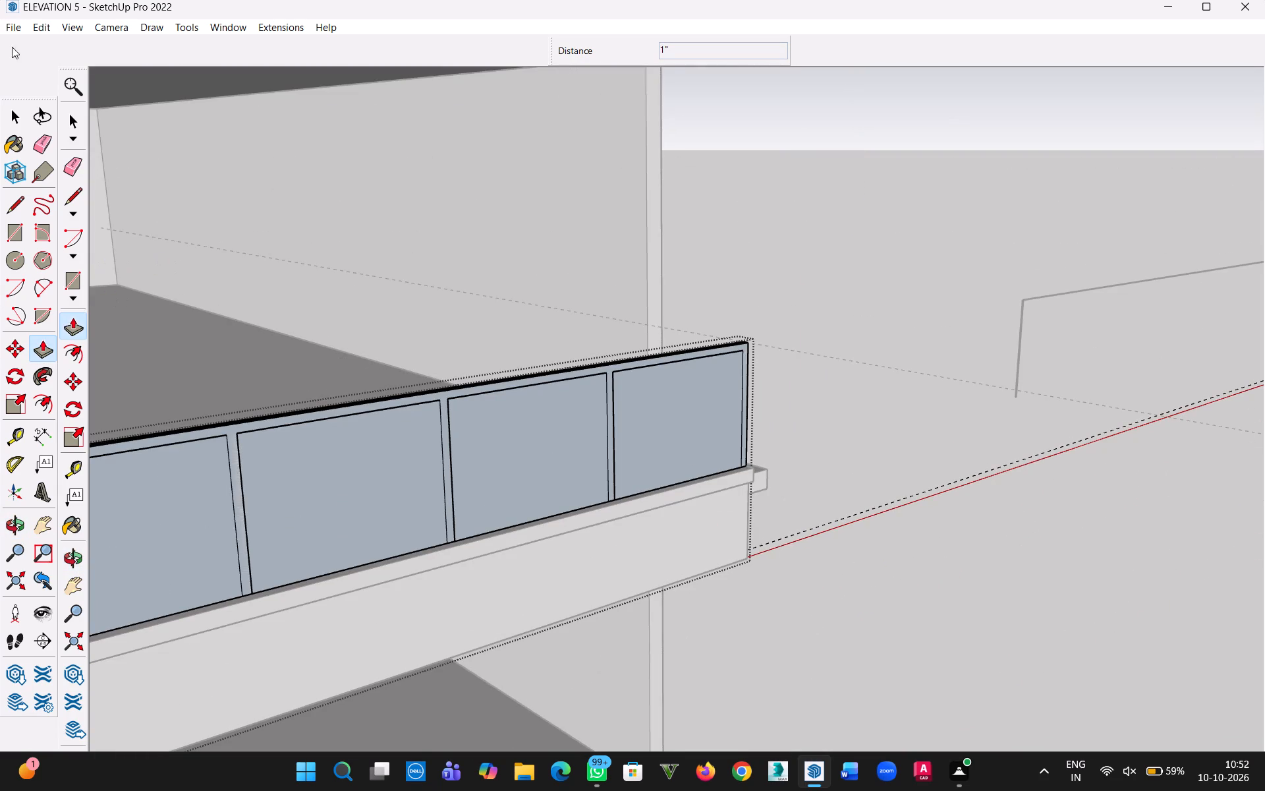
Undo the glass thickness, the Translucent Glass Gray edits and the railing's placement on the balcony, back to the railing standing beside the building.
{"action": "left_click", "coordinate": [14, 115]}
{"action": "left_click", "coordinate": [847, 319]}
{"action": "middle_click_drag", "start_coordinate": [786, 384], "coordinate": [500, 556]}
{"action": "scroll", "coordinate": [497, 541], "scroll_direction": "down", "scroll_amount": 5}
{"action": "key", "text": "ctrl+z"}
{"action": "key", "text": "ctrl+z"}
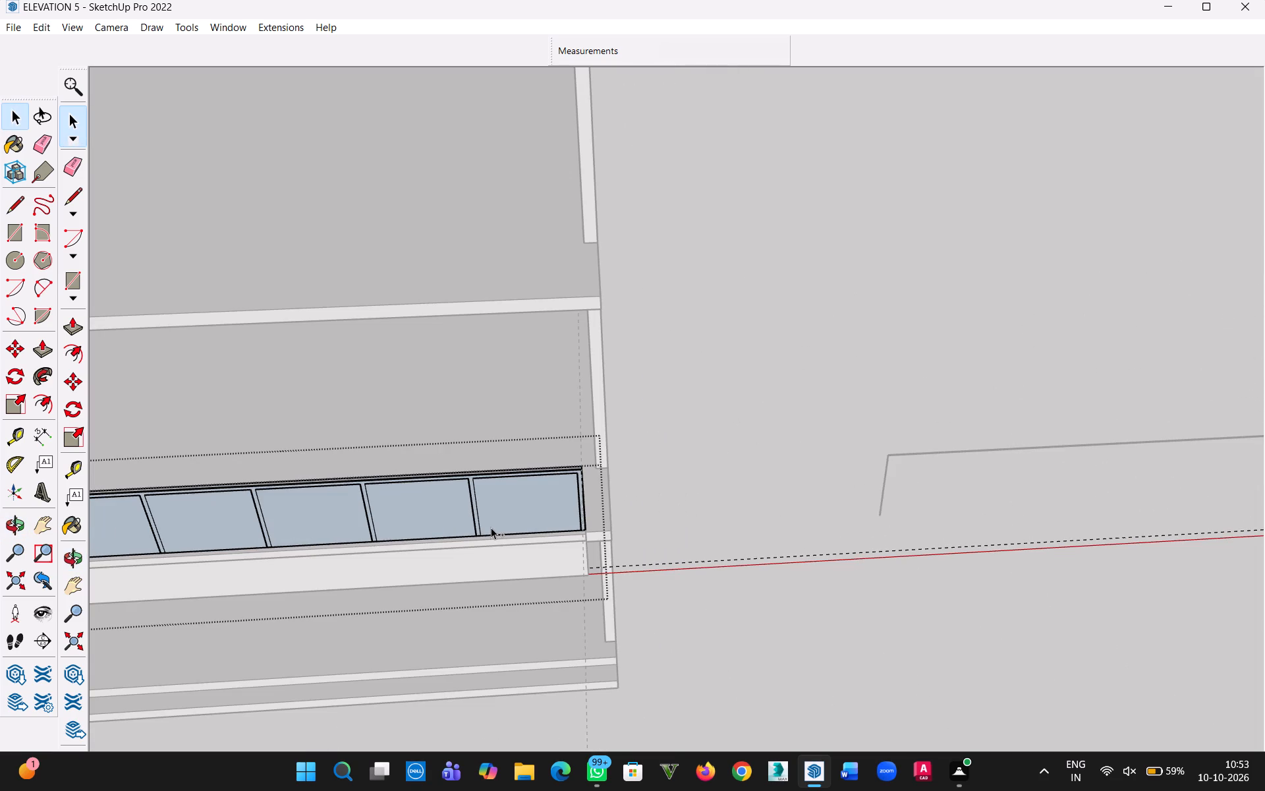
{"action": "key", "text": "ctrl+z"}
{"action": "key", "text": "ctrl+z"}
{"action": "key", "text": "ctrl+z"}
{"action": "key", "text": "ctrl+z"}
{"action": "key", "text": "ctrl+z"}
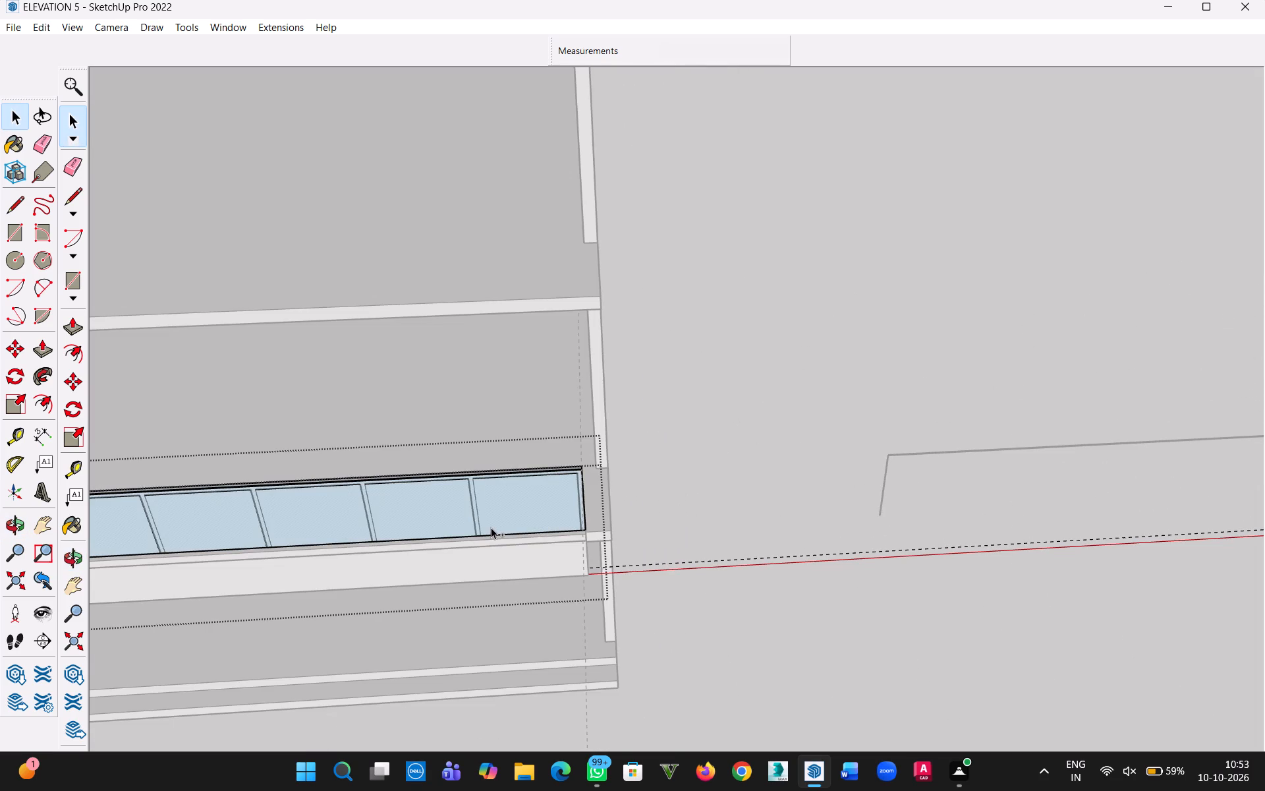
{"action": "key", "text": "ctrl+z"}
{"action": "key", "text": "ctrl+z"}
{"action": "key", "text": "ctrl+z"}
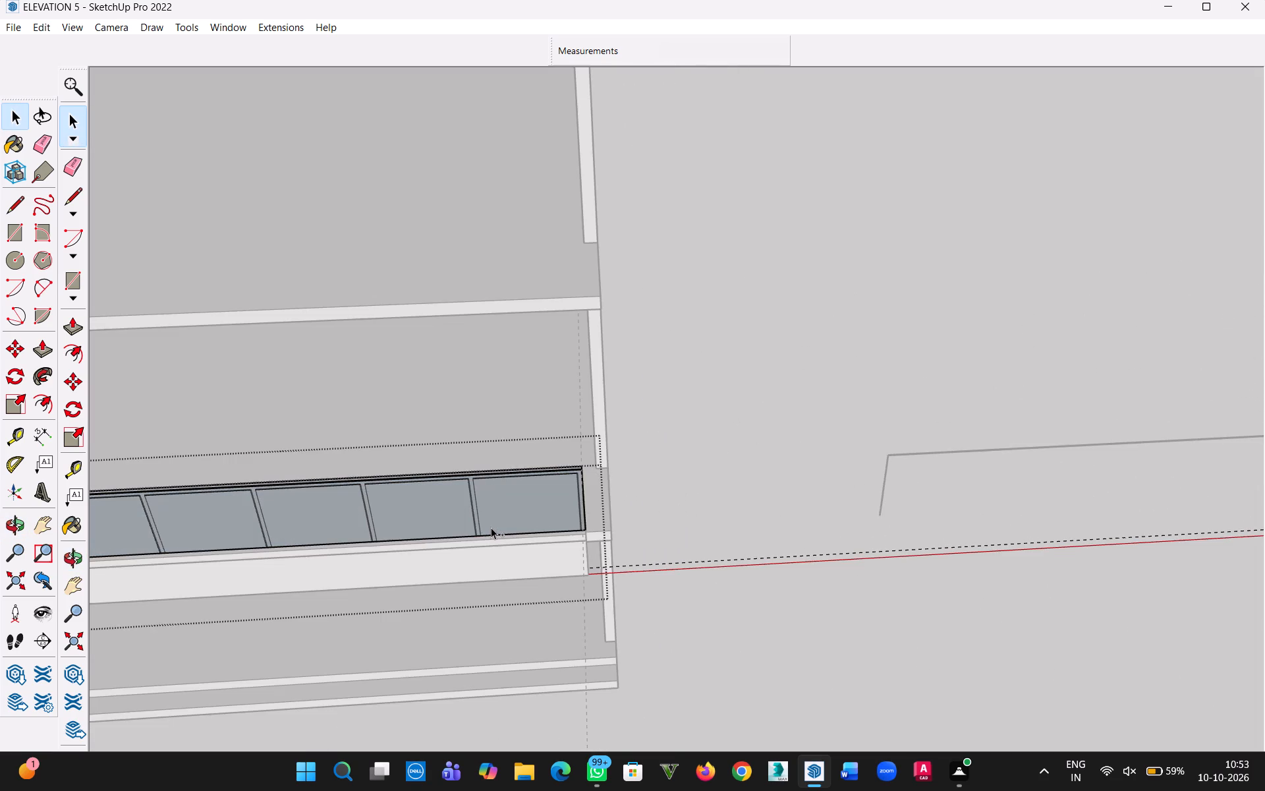
{"action": "key", "text": "ctrl+z"}
{"action": "key", "text": "ctrl+z"}
{"action": "key", "text": "ctrl+z"}
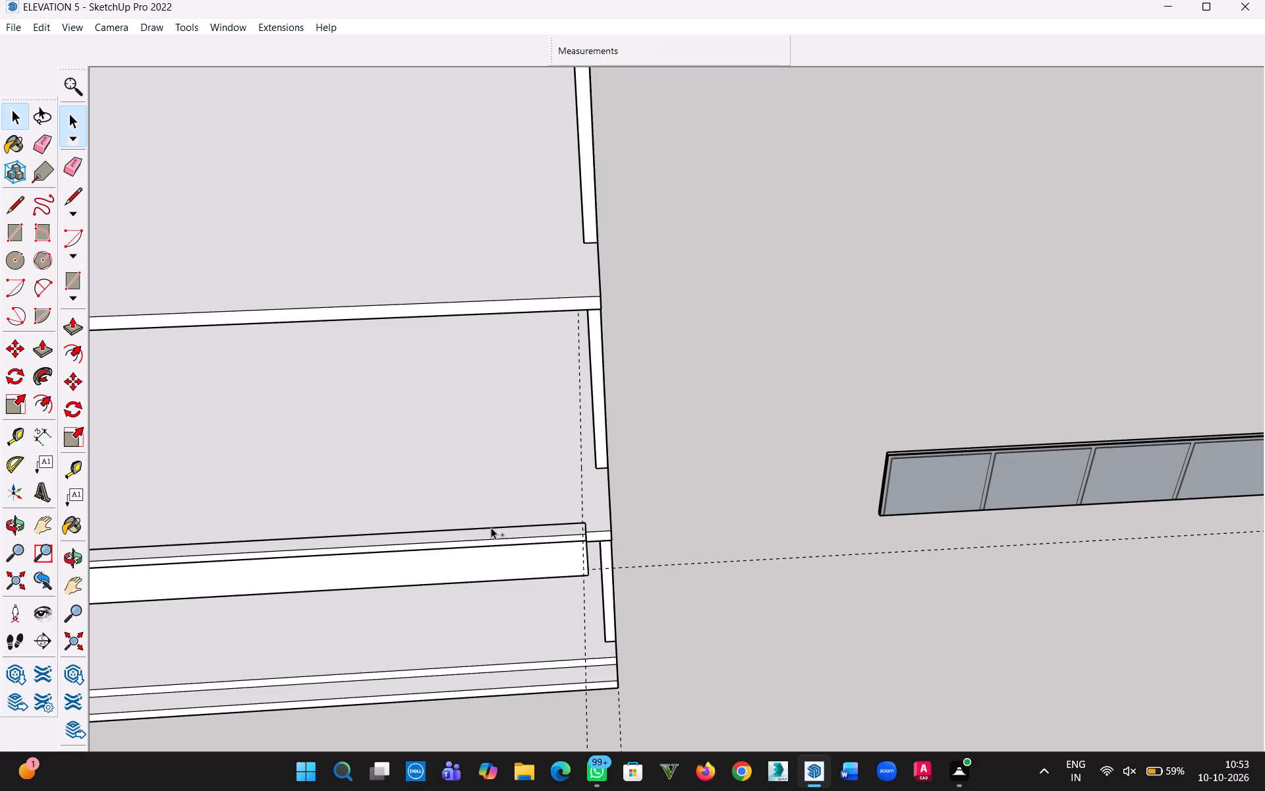
Continue undoing the railing's glass edits until its panels are unpainted and lie behind the frame again.
{"action": "key", "text": "ctrl+z"}
{"action": "key", "text": "ctrl+z"}
{"action": "key", "text": "ctrl+z"}
{"action": "key", "text": "ctrl+z"}
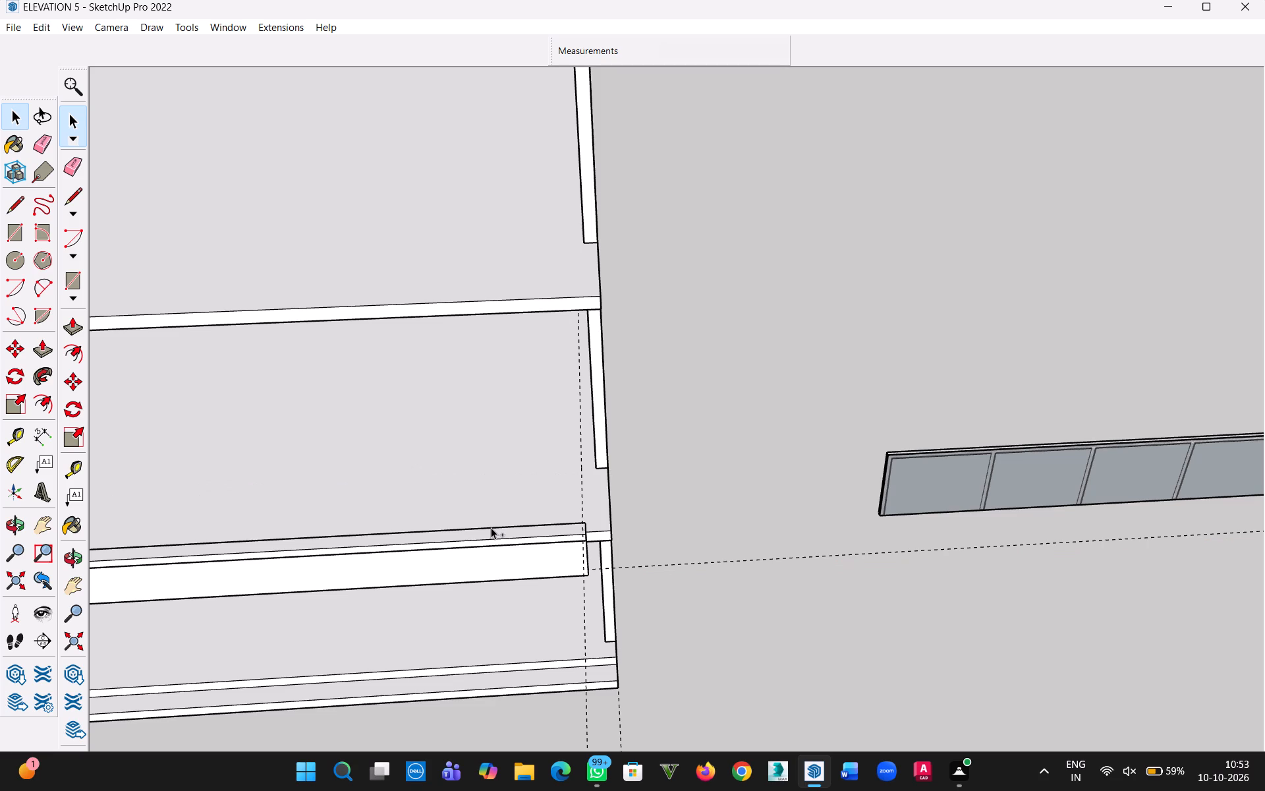
{"action": "key", "text": "ctrl+z"}
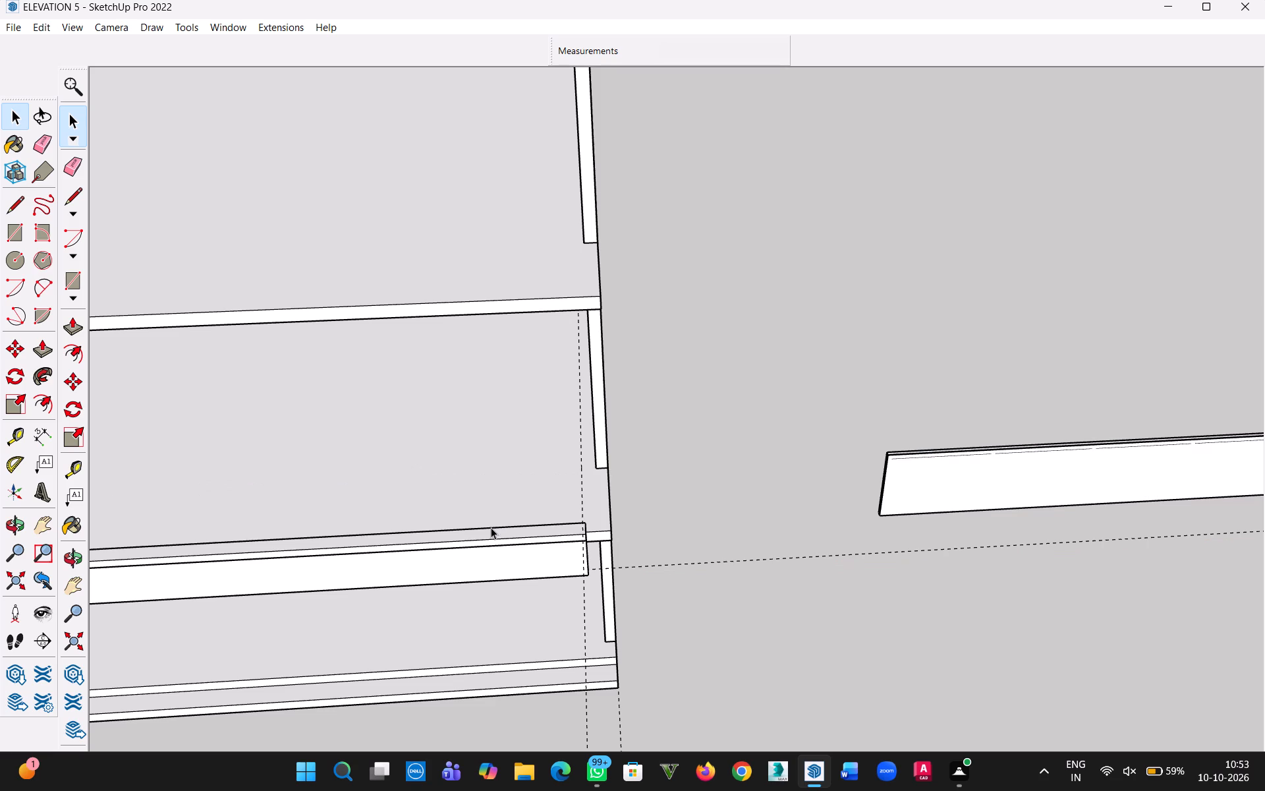
{"action": "key", "text": "h"}
{"action": "left_click_drag", "start_coordinate": [905, 514], "coordinate": [472, 535]}
{"action": "middle_click_drag", "start_coordinate": [602, 541], "coordinate": [617, 469]}
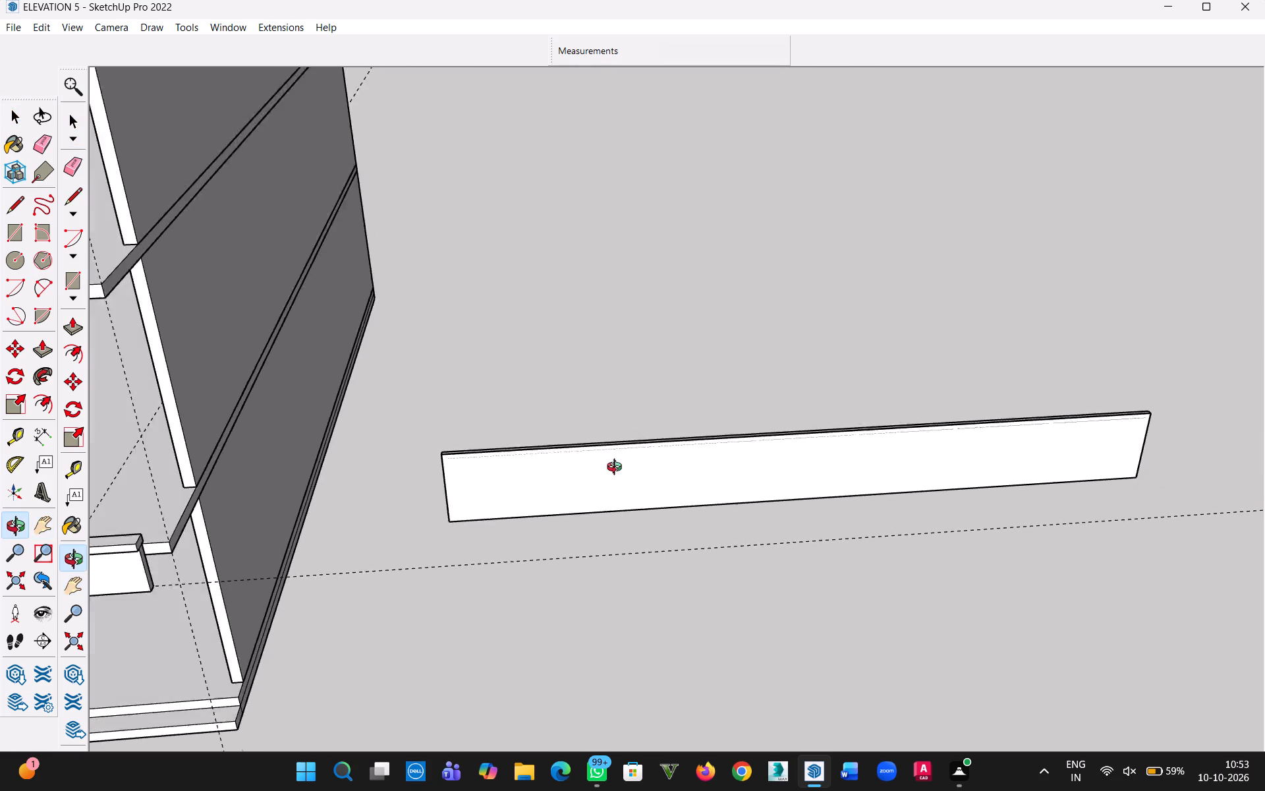
{"action": "middle_click_drag", "start_coordinate": [617, 469], "coordinate": [600, 391]}
{"action": "scroll", "coordinate": [605, 399], "scroll_direction": "up", "scroll_amount": 4}
{"action": "left_click", "coordinate": [24, 113]}
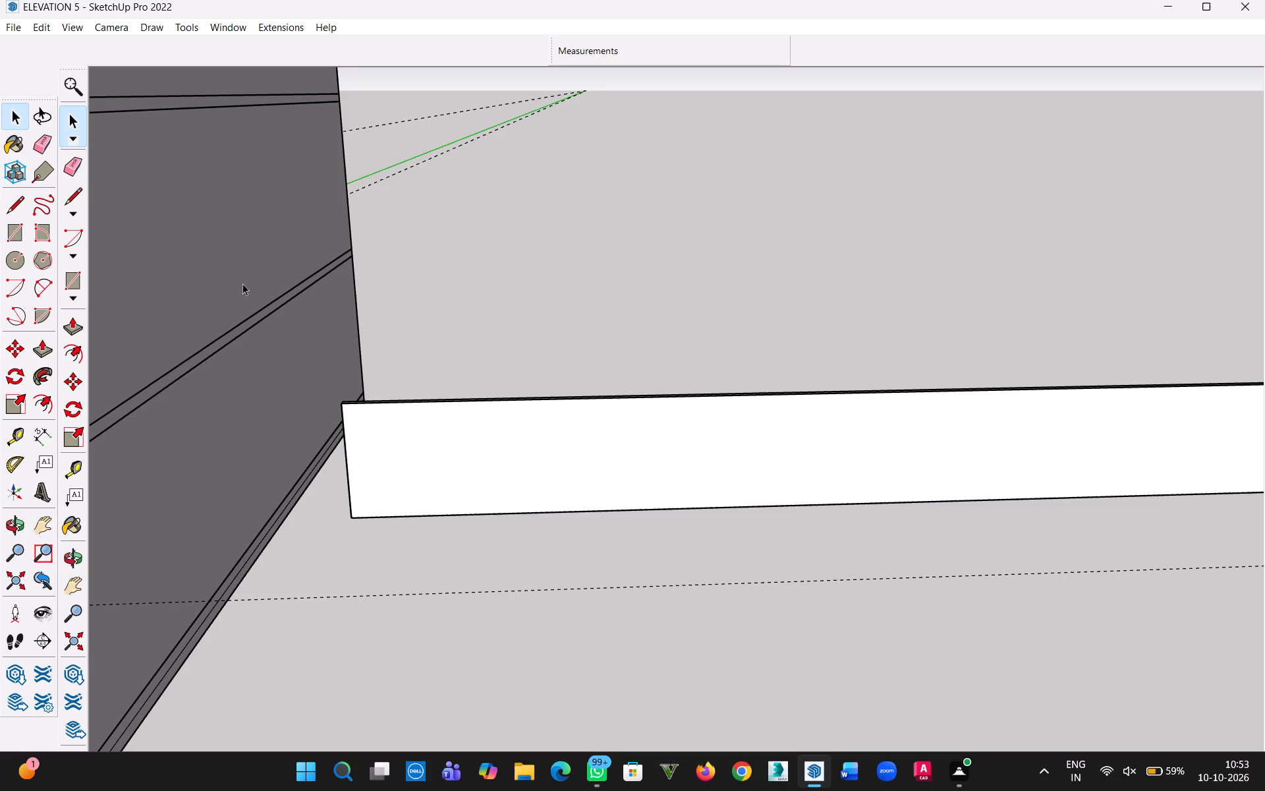
{"action": "scroll", "coordinate": [513, 444], "scroll_direction": "down", "scroll_amount": 3}
{"action": "middle_click_drag", "start_coordinate": [513, 473], "coordinate": [597, 648]}
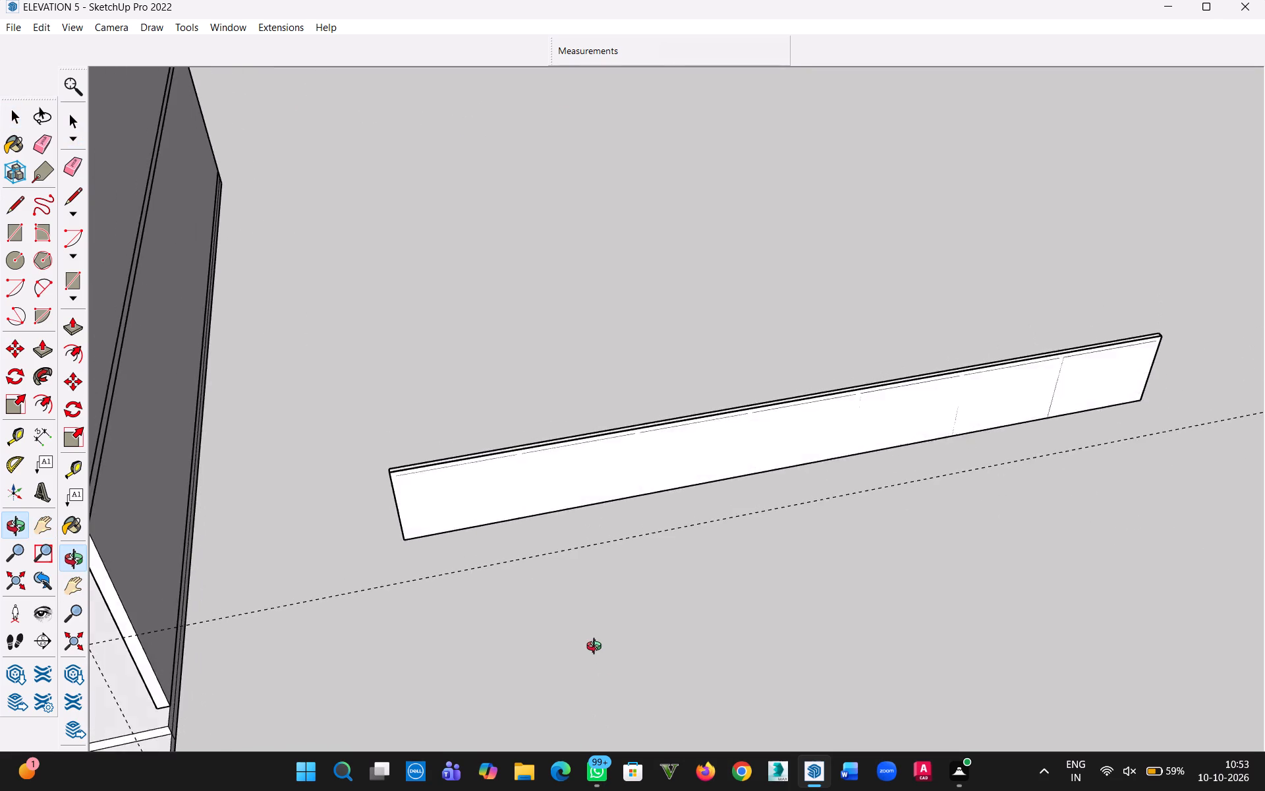
{"action": "middle_click_drag", "start_coordinate": [597, 648], "coordinate": [519, 698]}
{"action": "key", "text": "ctrl+z"}
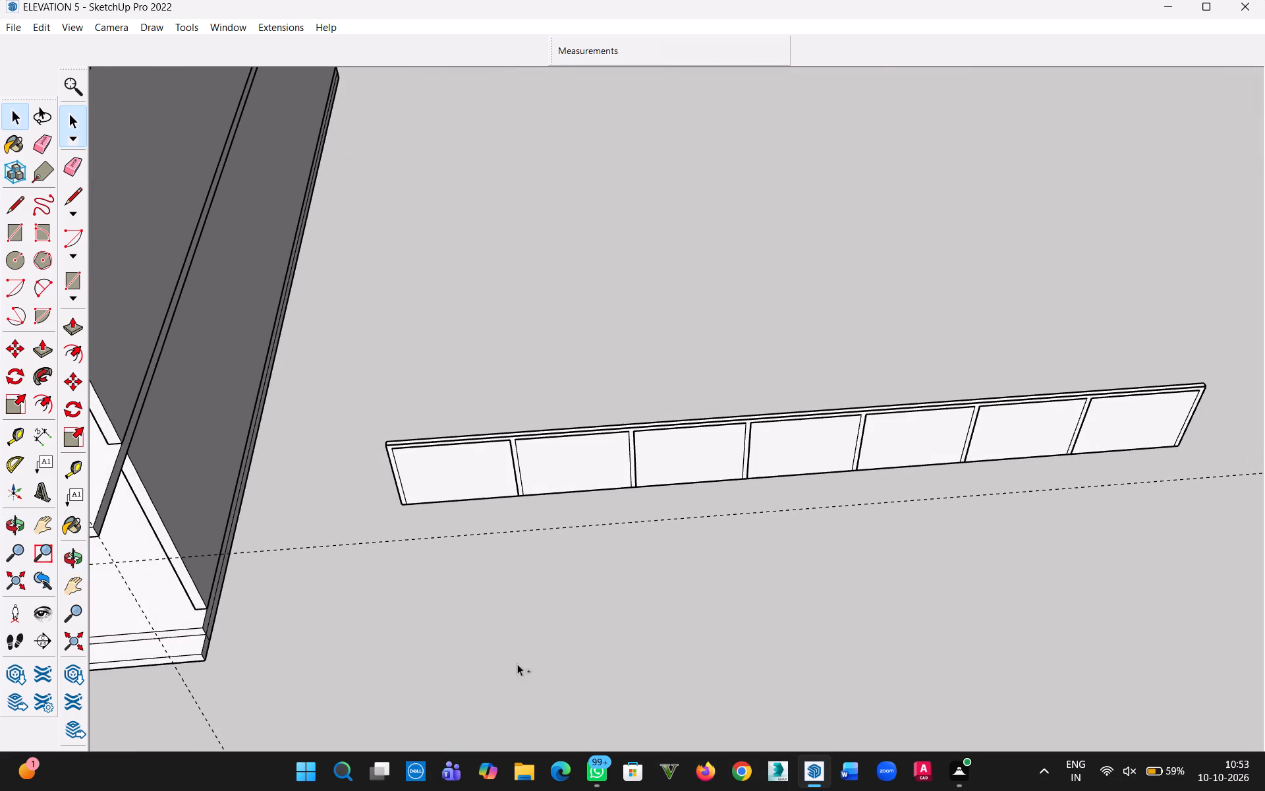
Select the railing's glass face beside the building and paint it with Translucent Glass Gray from Glass and Mirrors.
{"action": "middle_click_drag", "start_coordinate": [554, 564], "coordinate": [535, 400]}
{"action": "scroll", "coordinate": [539, 405], "scroll_direction": "up", "scroll_amount": 5}
{"action": "scroll", "coordinate": [322, 512], "scroll_direction": "up", "scroll_amount": 2}
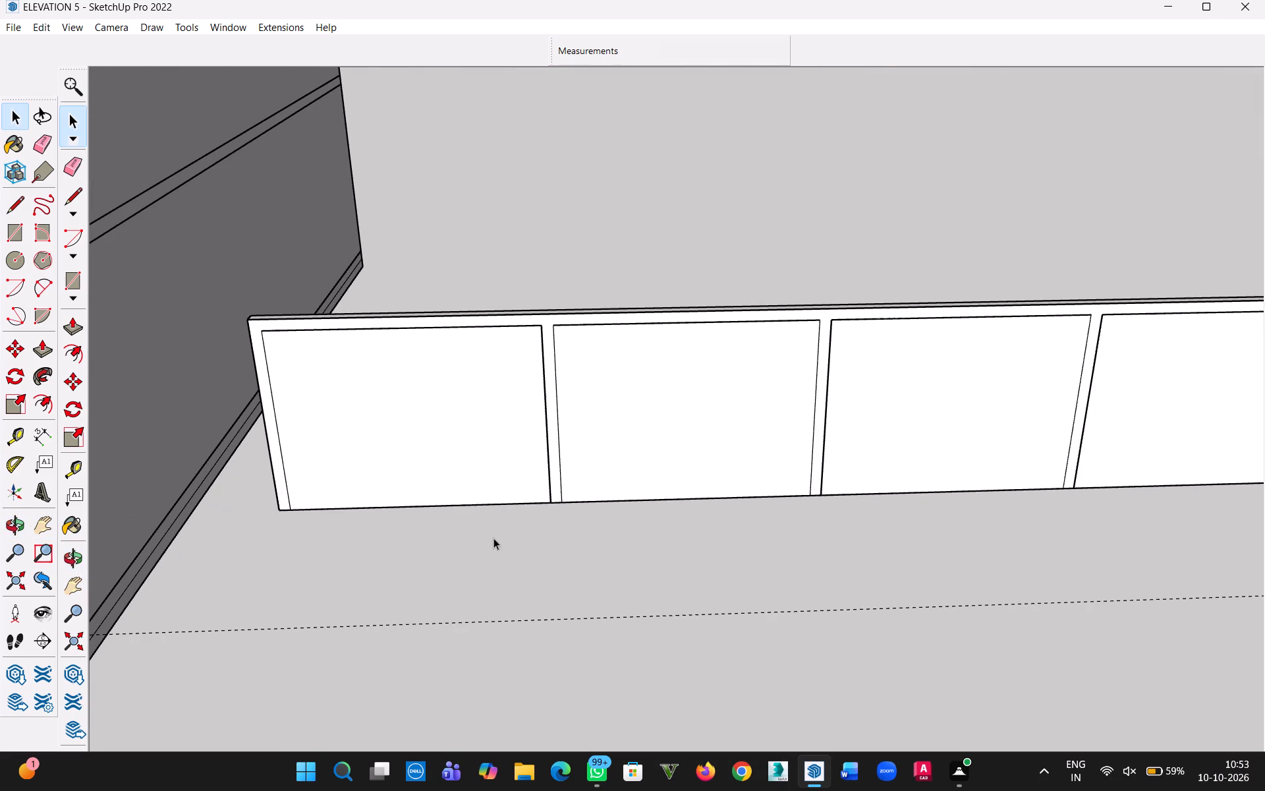
{"action": "left_click", "coordinate": [632, 455]}
{"action": "key", "text": "b"}
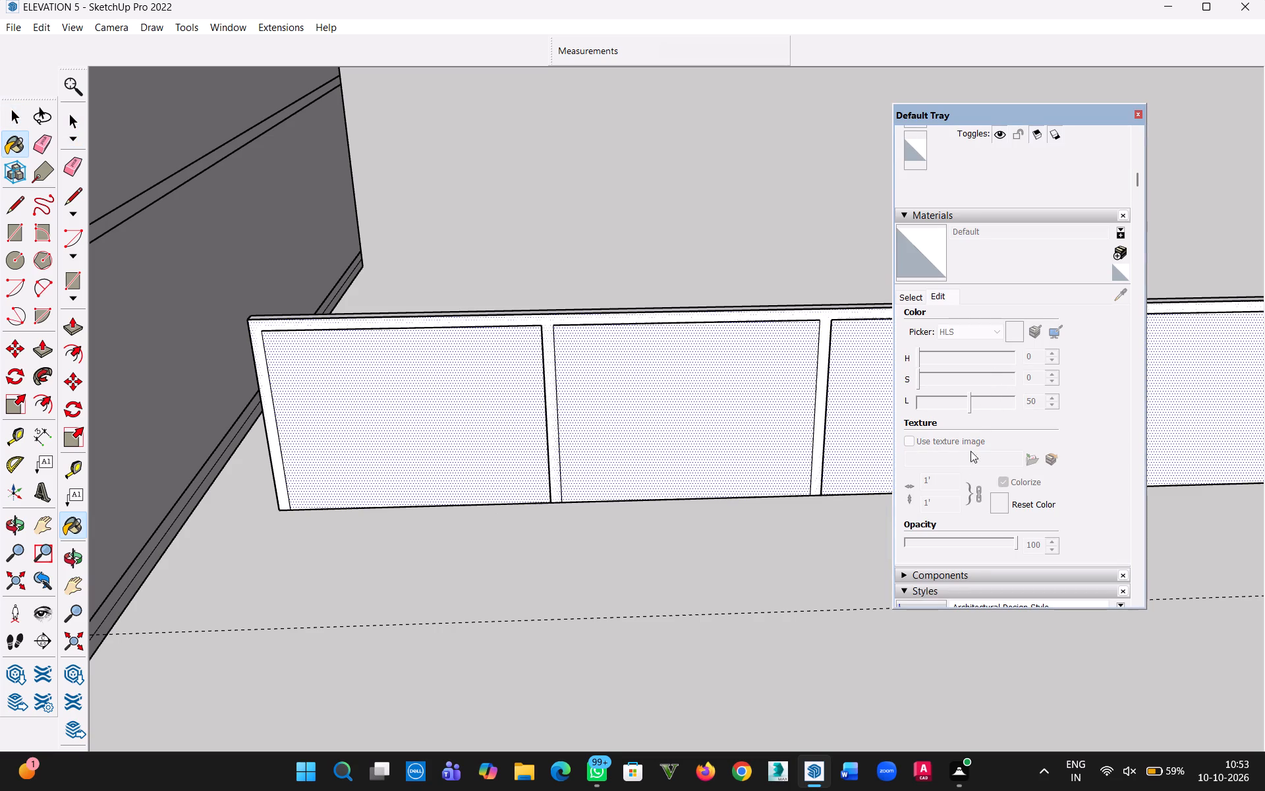
{"action": "left_click", "coordinate": [737, 425]}
{"action": "left_click", "coordinate": [911, 299]}
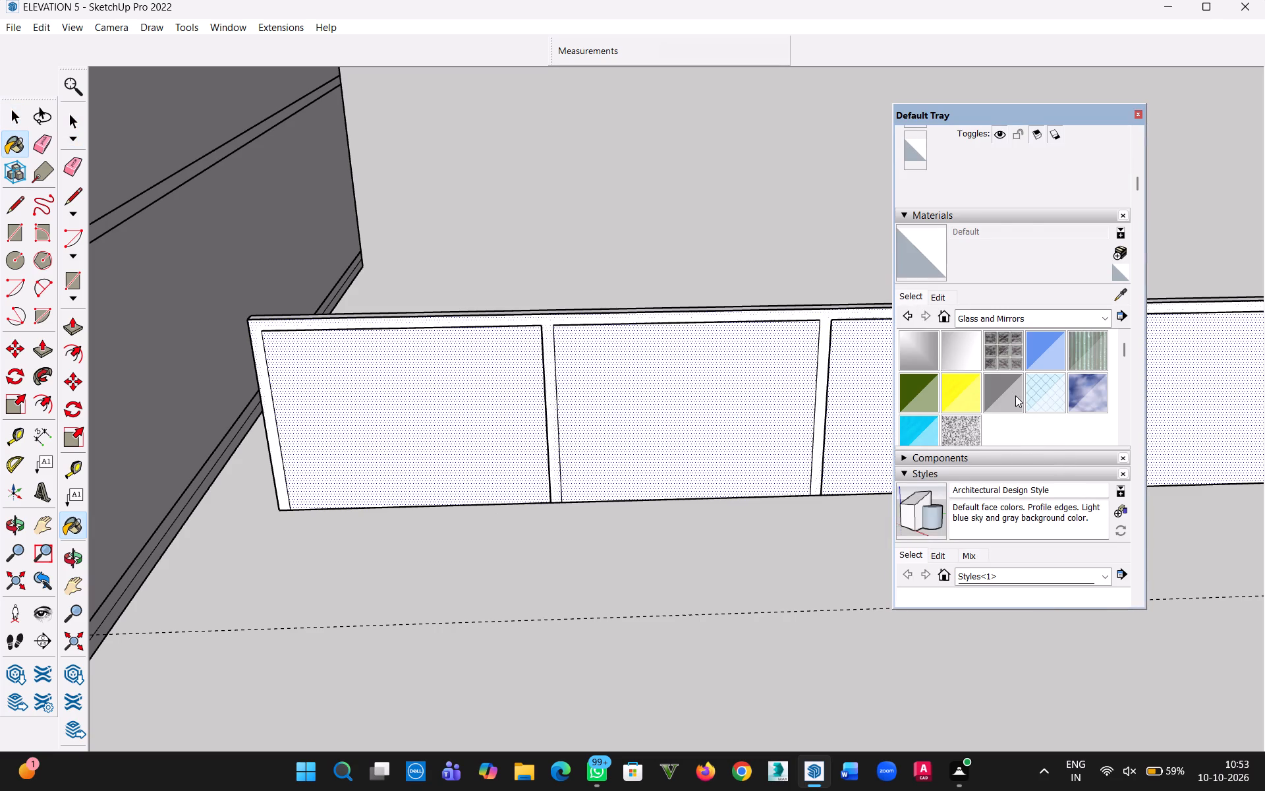
{"action": "left_click", "coordinate": [1015, 395]}
{"action": "left_click", "coordinate": [764, 411]}
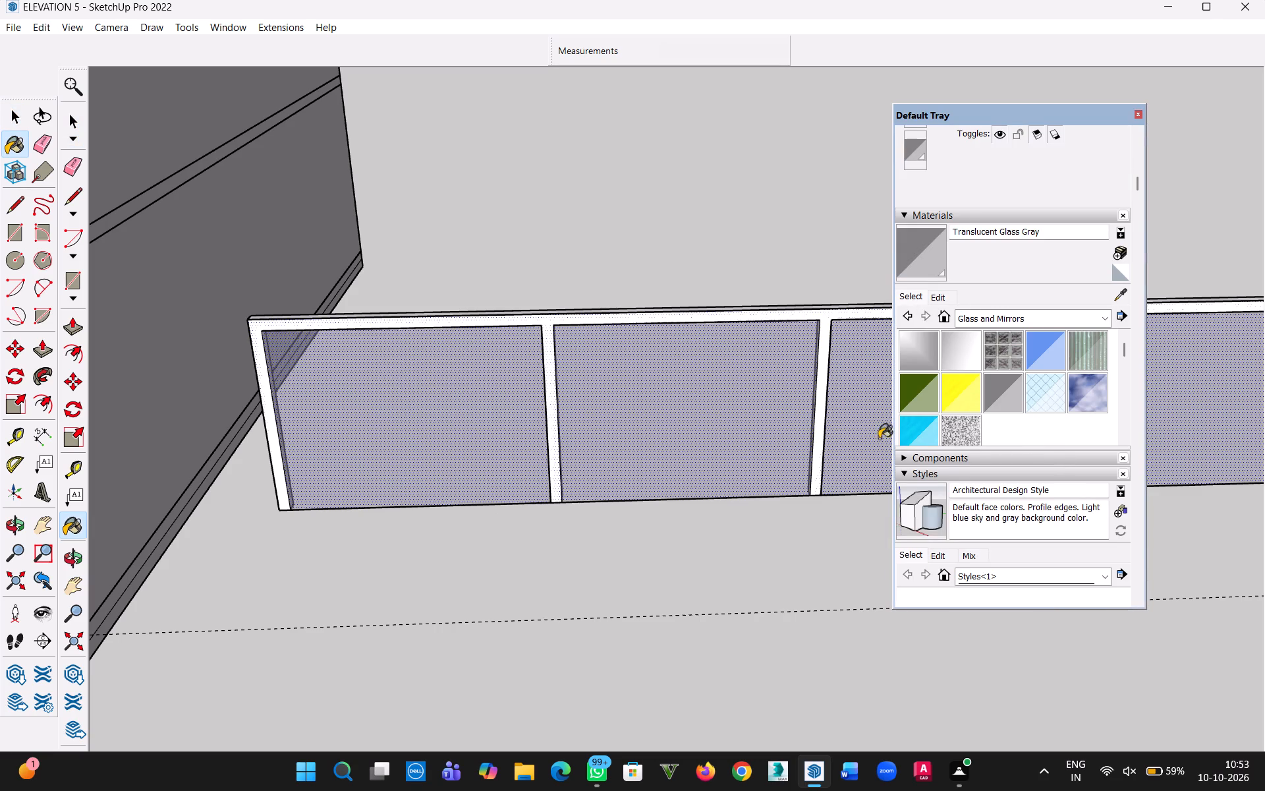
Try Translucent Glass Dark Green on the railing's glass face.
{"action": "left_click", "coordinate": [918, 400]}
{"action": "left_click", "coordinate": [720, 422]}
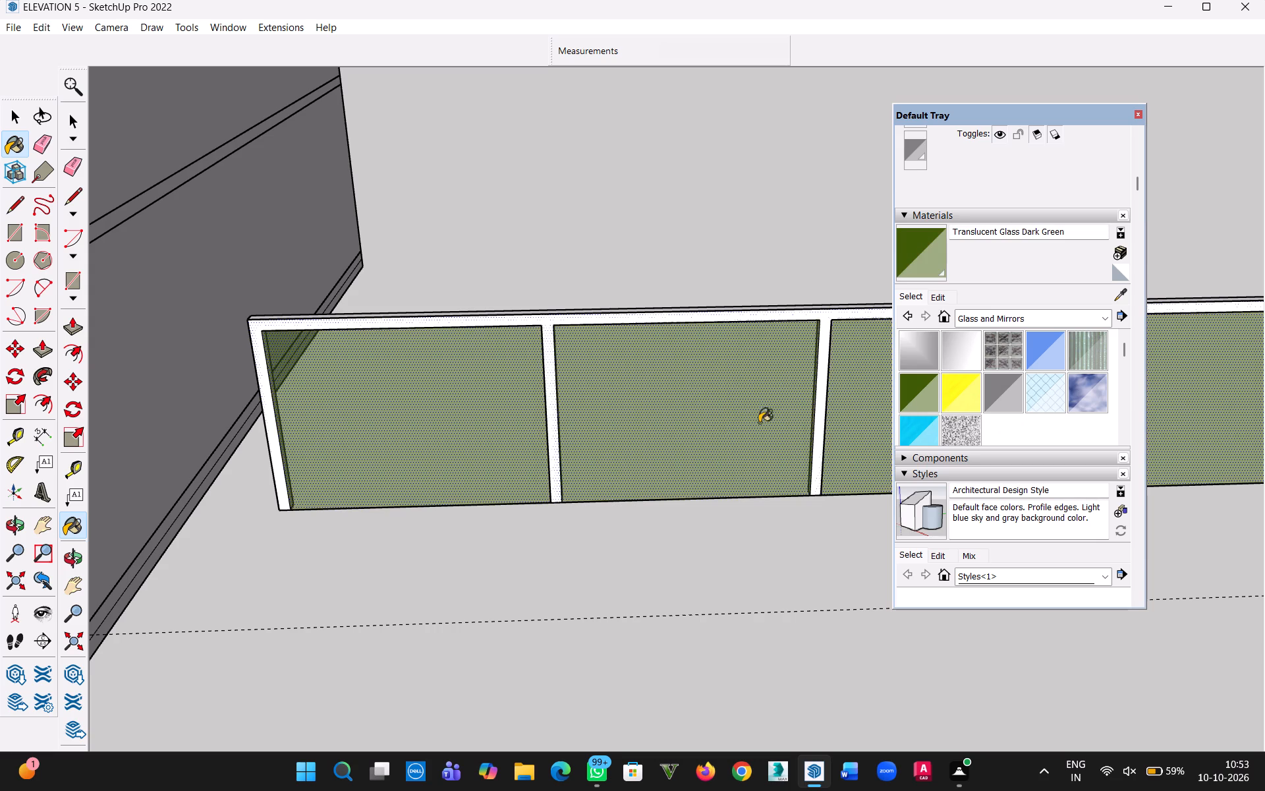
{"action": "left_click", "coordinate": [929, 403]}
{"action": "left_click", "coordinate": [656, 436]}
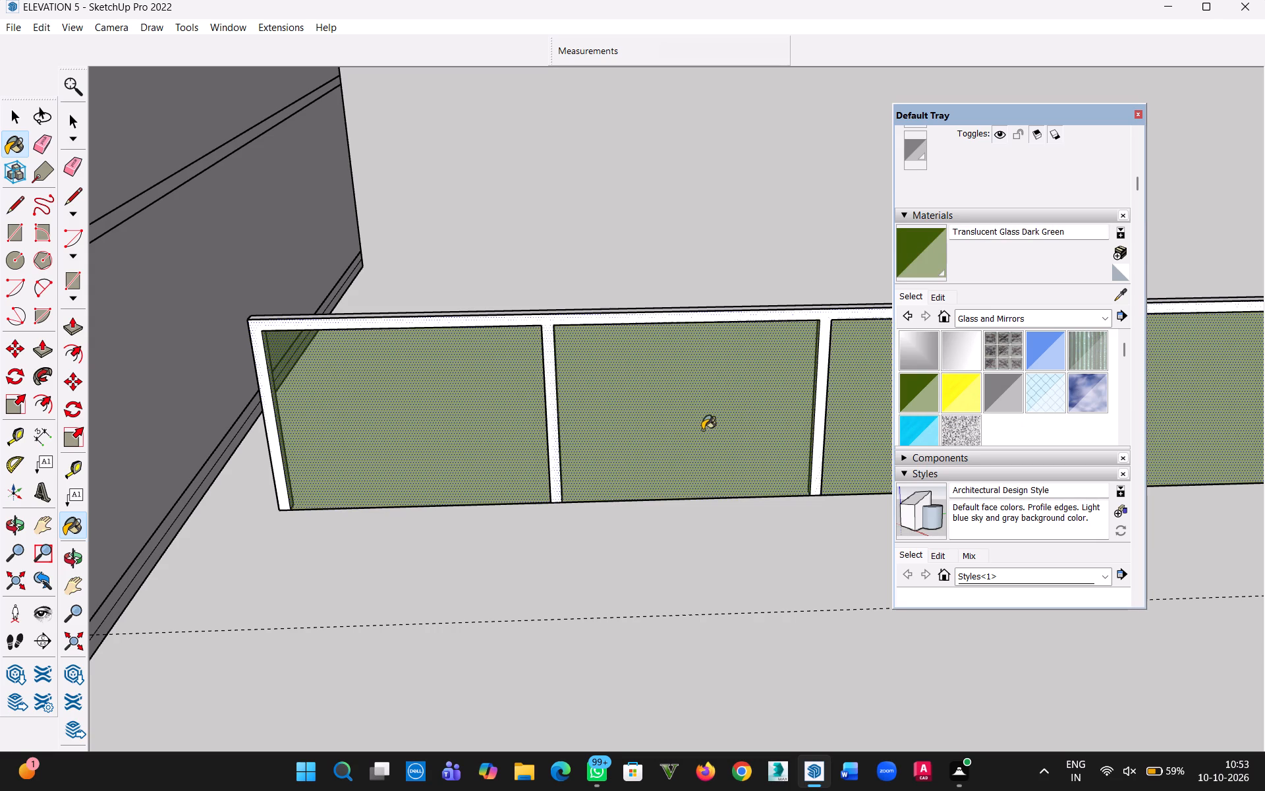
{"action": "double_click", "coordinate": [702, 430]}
Repaint the railing's glass face with Translucent Glass Gray.
{"action": "left_click", "coordinate": [1003, 397]}
{"action": "left_click", "coordinate": [744, 411]}
{"action": "scroll", "coordinate": [816, 489], "scroll_direction": "down", "scroll_amount": 5}
{"action": "middle_click_drag", "start_coordinate": [795, 505], "coordinate": [833, 446]}
Set the Translucent Glass Gray material's opacity to 0.
{"action": "left_click", "coordinate": [936, 301]}
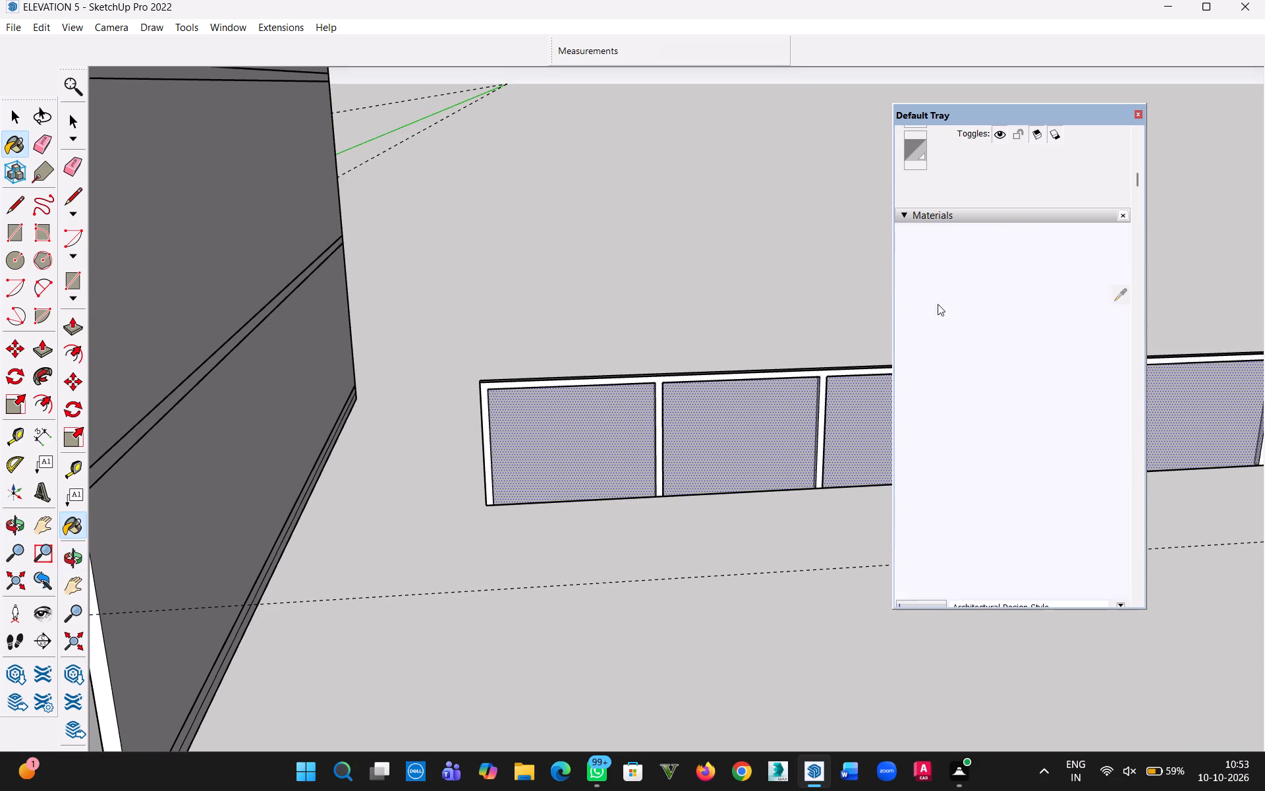
{"action": "left_click", "coordinate": [917, 540]}
{"action": "left_click", "coordinate": [912, 544]}
{"action": "triple_click", "coordinate": [908, 544]}
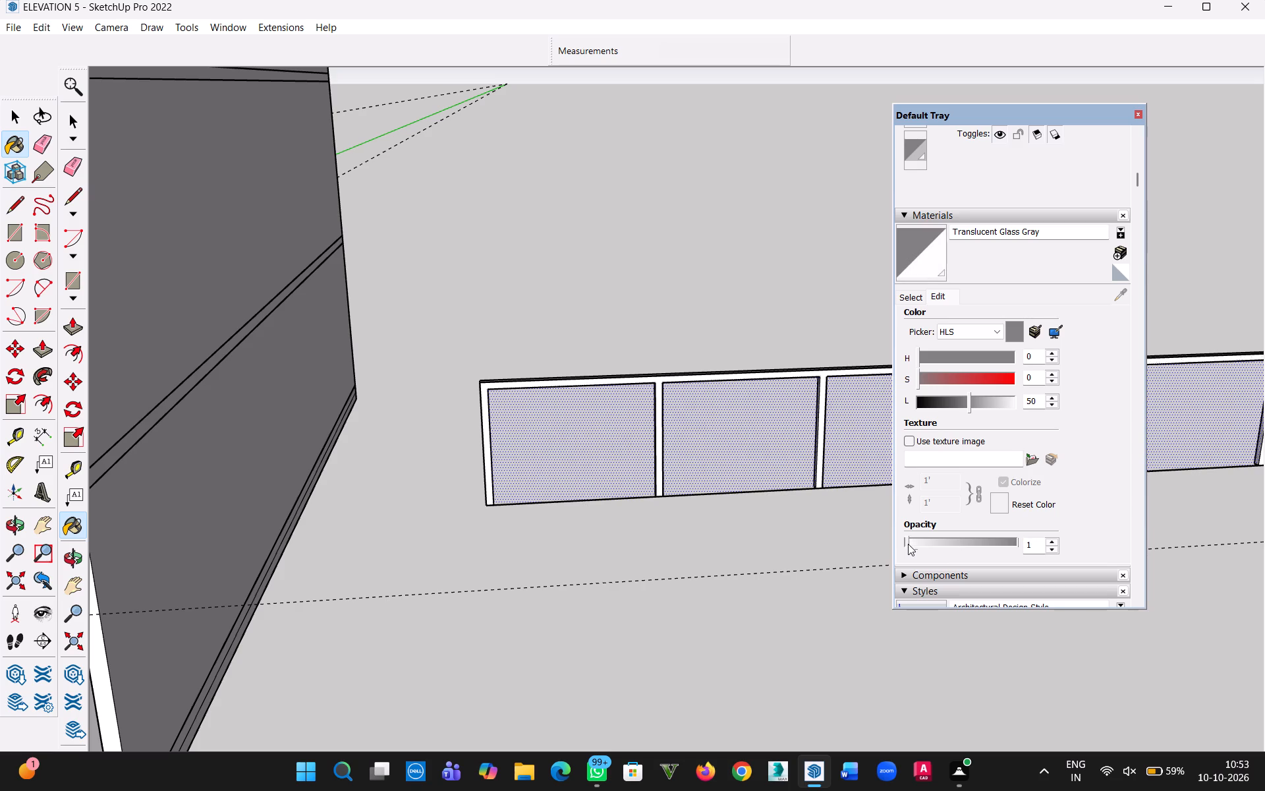
{"action": "left_click", "coordinate": [906, 544]}
{"action": "left_click_drag", "start_coordinate": [906, 544], "coordinate": [883, 543]}
Start a new model and save the changes to ELEVATION 5.
{"action": "left_click", "coordinate": [4, 33]}
{"action": "left_click", "coordinate": [38, 44]}
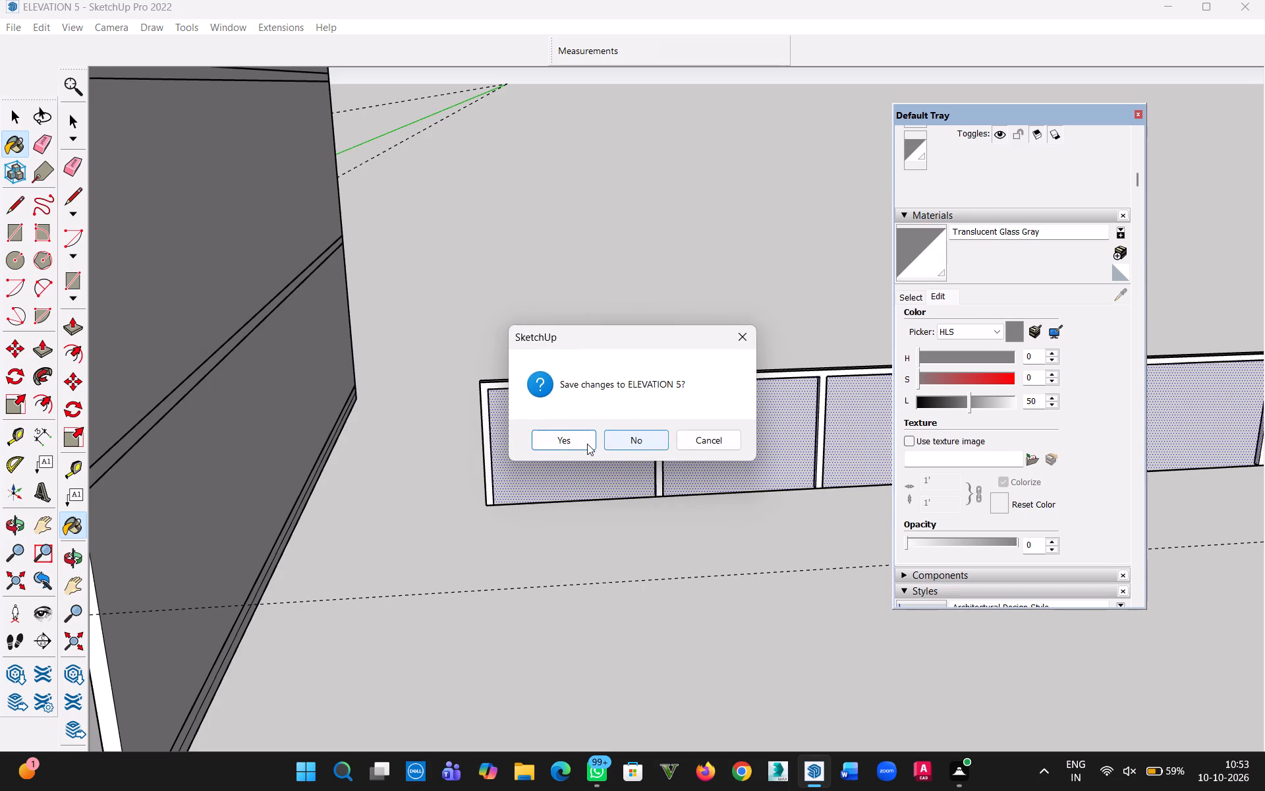
{"action": "left_click", "coordinate": [582, 443]}
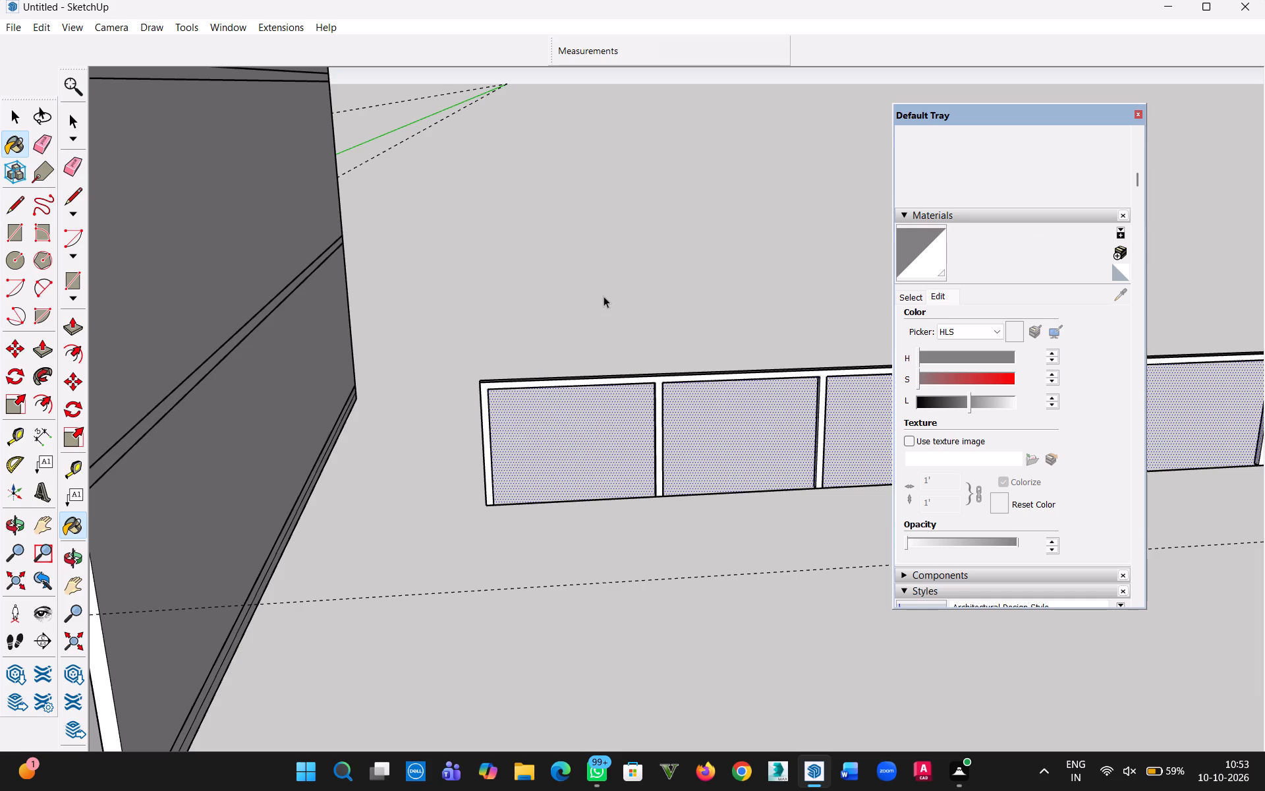
Look through the new untitled model for the building, selecting everything and fitting the whole model in view.
{"action": "key", "text": "h"}
{"action": "left_click", "coordinate": [604, 296]}
{"action": "scroll", "coordinate": [596, 308], "scroll_direction": "down", "scroll_amount": 4}
{"action": "scroll", "coordinate": [259, 266], "scroll_direction": "down", "scroll_amount": 16}
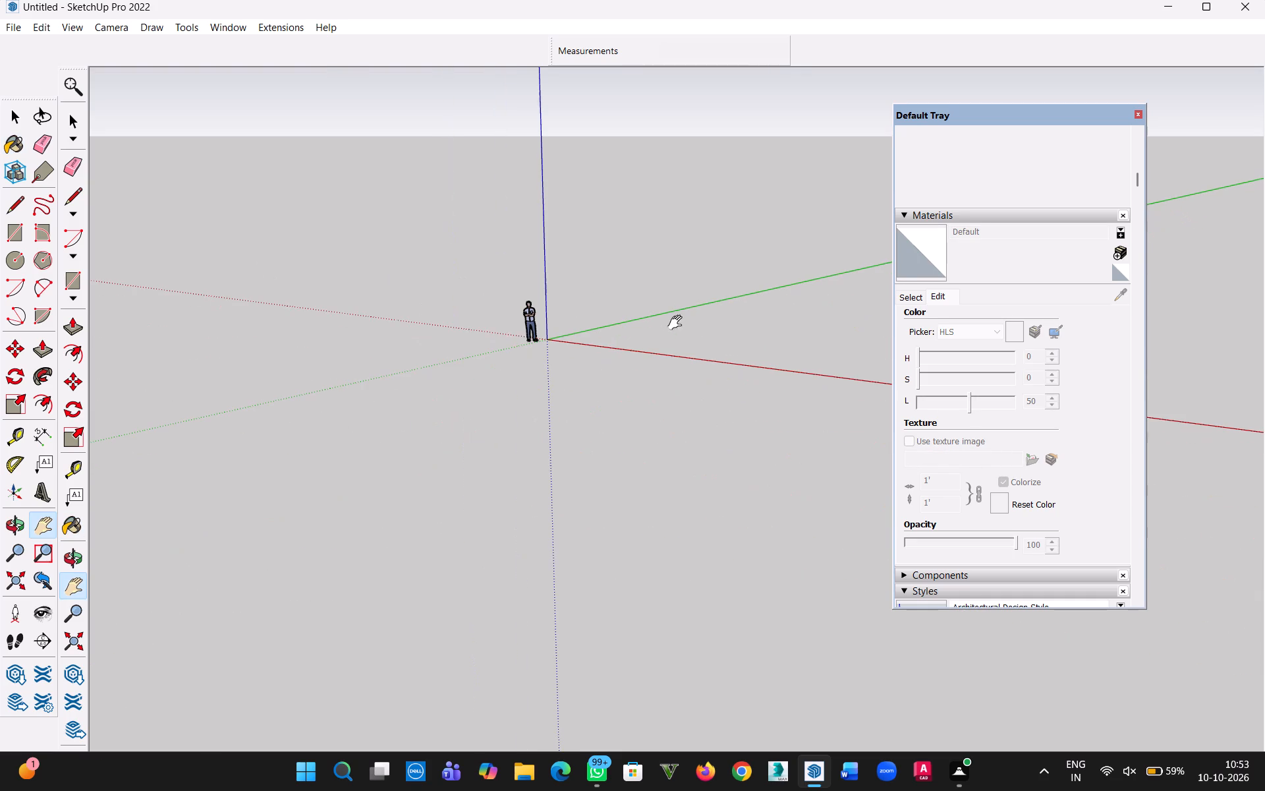
{"action": "key", "text": "ctrl+h"}
{"action": "scroll", "coordinate": [564, 353], "scroll_direction": "down", "scroll_amount": 10}
{"action": "key", "text": "h"}
{"action": "left_click_drag", "start_coordinate": [585, 370], "coordinate": [183, 298]}
{"action": "scroll", "coordinate": [354, 305], "scroll_direction": "down", "scroll_amount": 14}
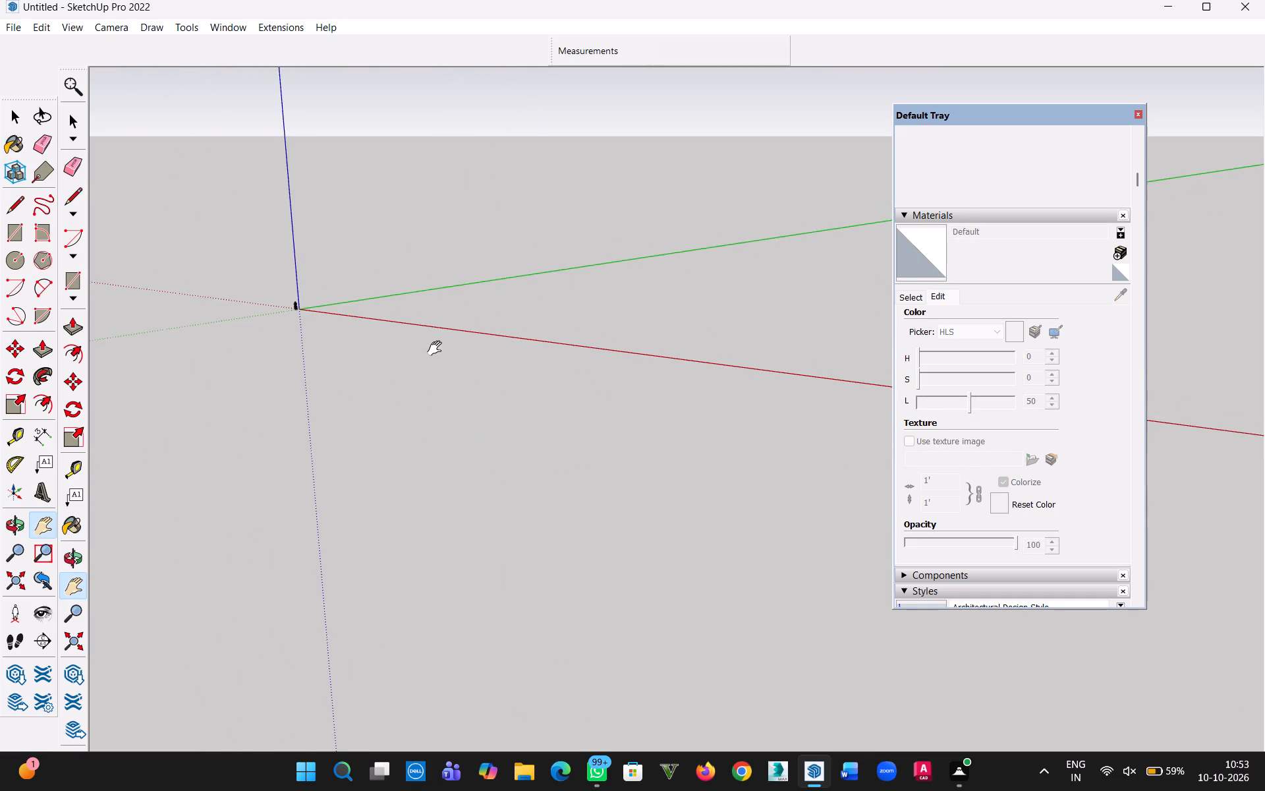
{"action": "scroll", "coordinate": [437, 349], "scroll_direction": "down", "scroll_amount": 11}
{"action": "middle_click_drag", "start_coordinate": [427, 357], "coordinate": [785, 530]}
{"action": "key", "text": "ctrl+a"}
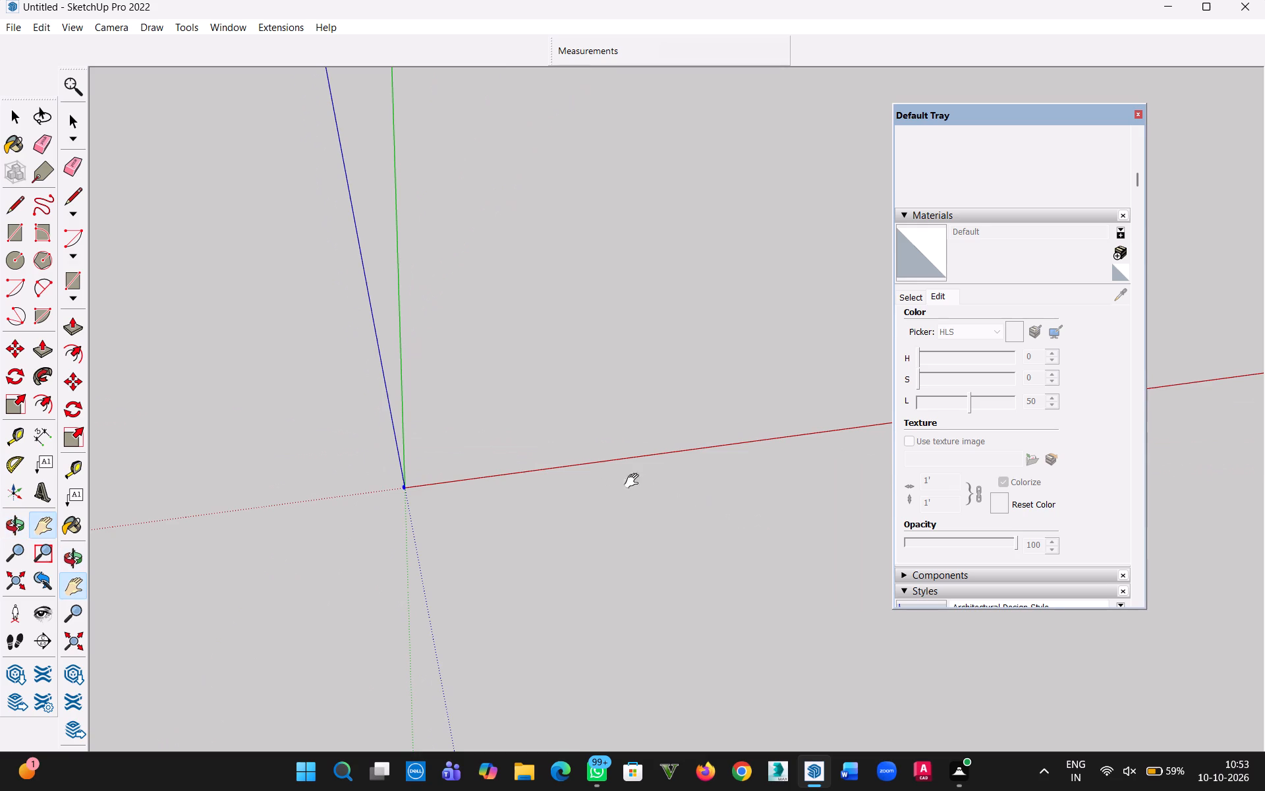
{"action": "left_click", "coordinate": [22, 583]}
{"action": "scroll", "coordinate": [557, 352], "scroll_direction": "down", "scroll_amount": 11}
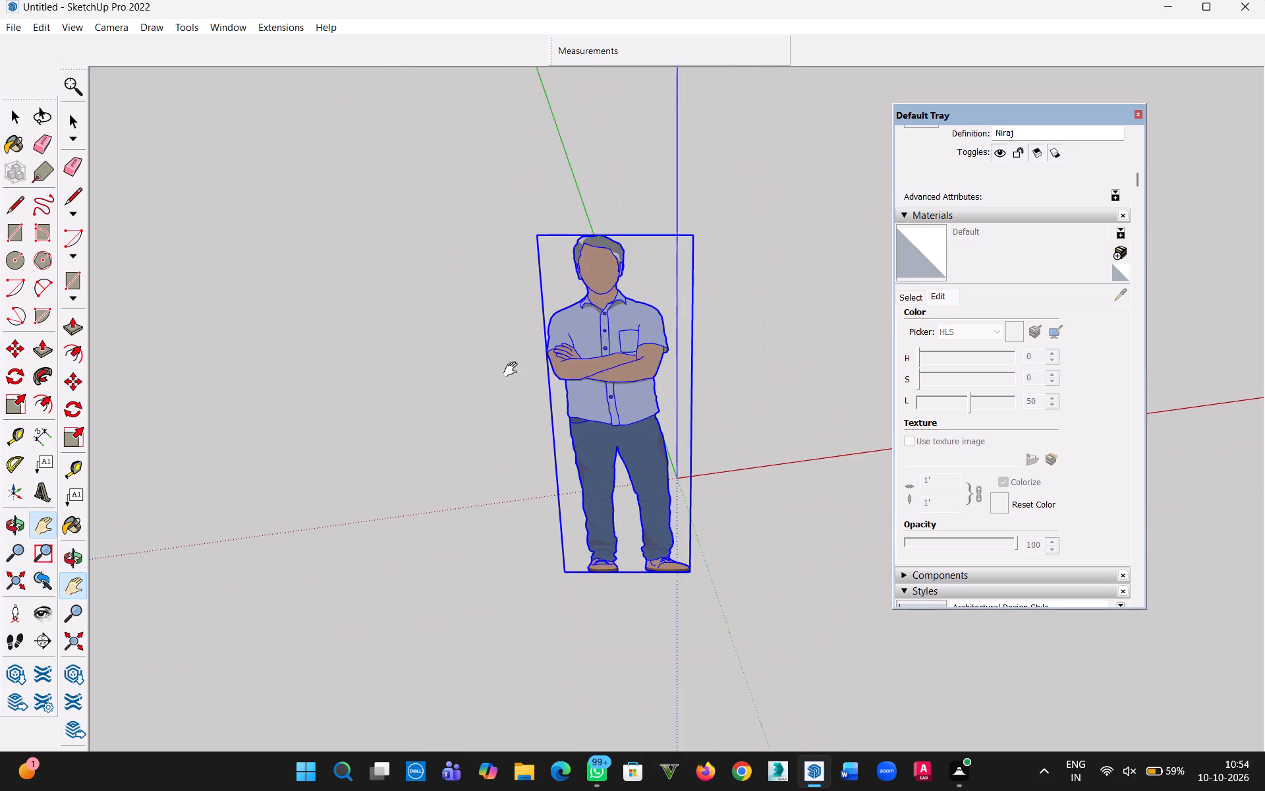
{"action": "scroll", "coordinate": [183, 314], "scroll_direction": "down", "scroll_amount": 20}
{"action": "scroll", "coordinate": [183, 314], "scroll_direction": "down", "scroll_amount": 20}
{"action": "scroll", "coordinate": [183, 314], "scroll_direction": "down", "scroll_amount": 7}
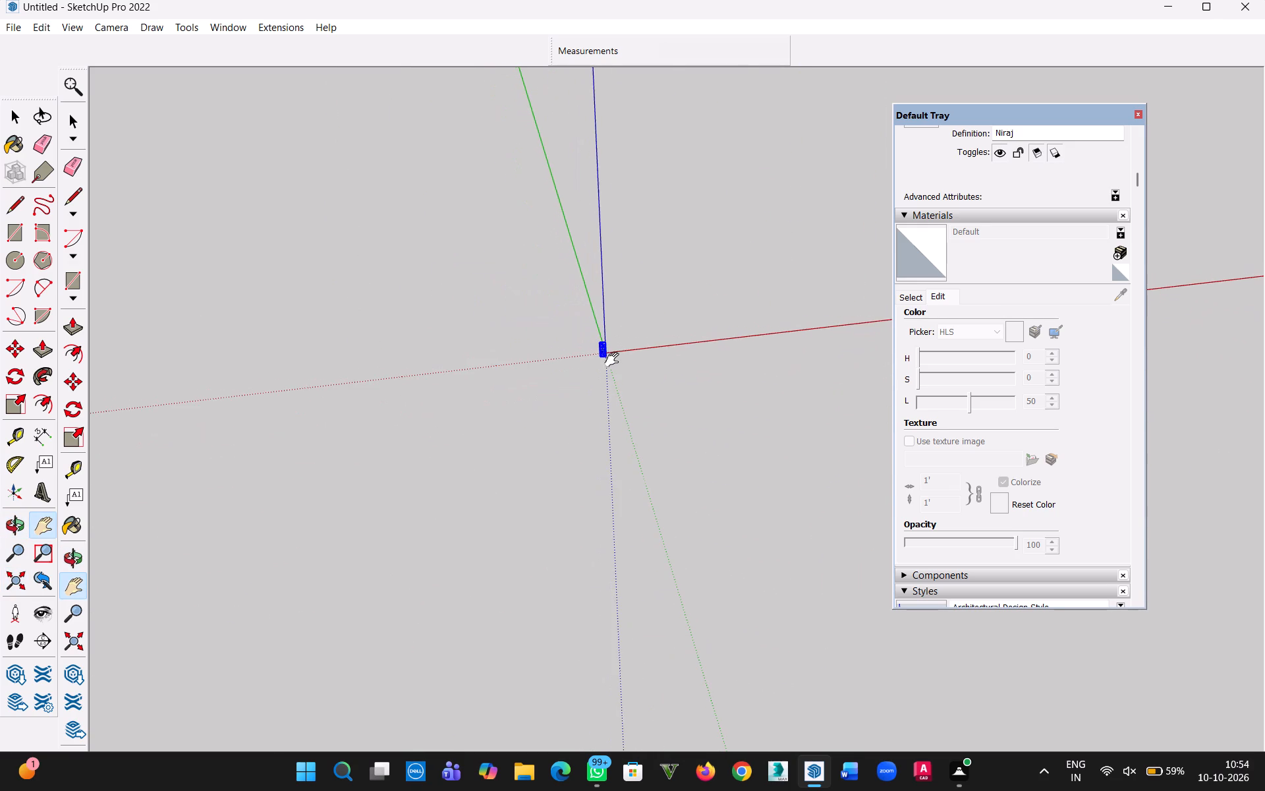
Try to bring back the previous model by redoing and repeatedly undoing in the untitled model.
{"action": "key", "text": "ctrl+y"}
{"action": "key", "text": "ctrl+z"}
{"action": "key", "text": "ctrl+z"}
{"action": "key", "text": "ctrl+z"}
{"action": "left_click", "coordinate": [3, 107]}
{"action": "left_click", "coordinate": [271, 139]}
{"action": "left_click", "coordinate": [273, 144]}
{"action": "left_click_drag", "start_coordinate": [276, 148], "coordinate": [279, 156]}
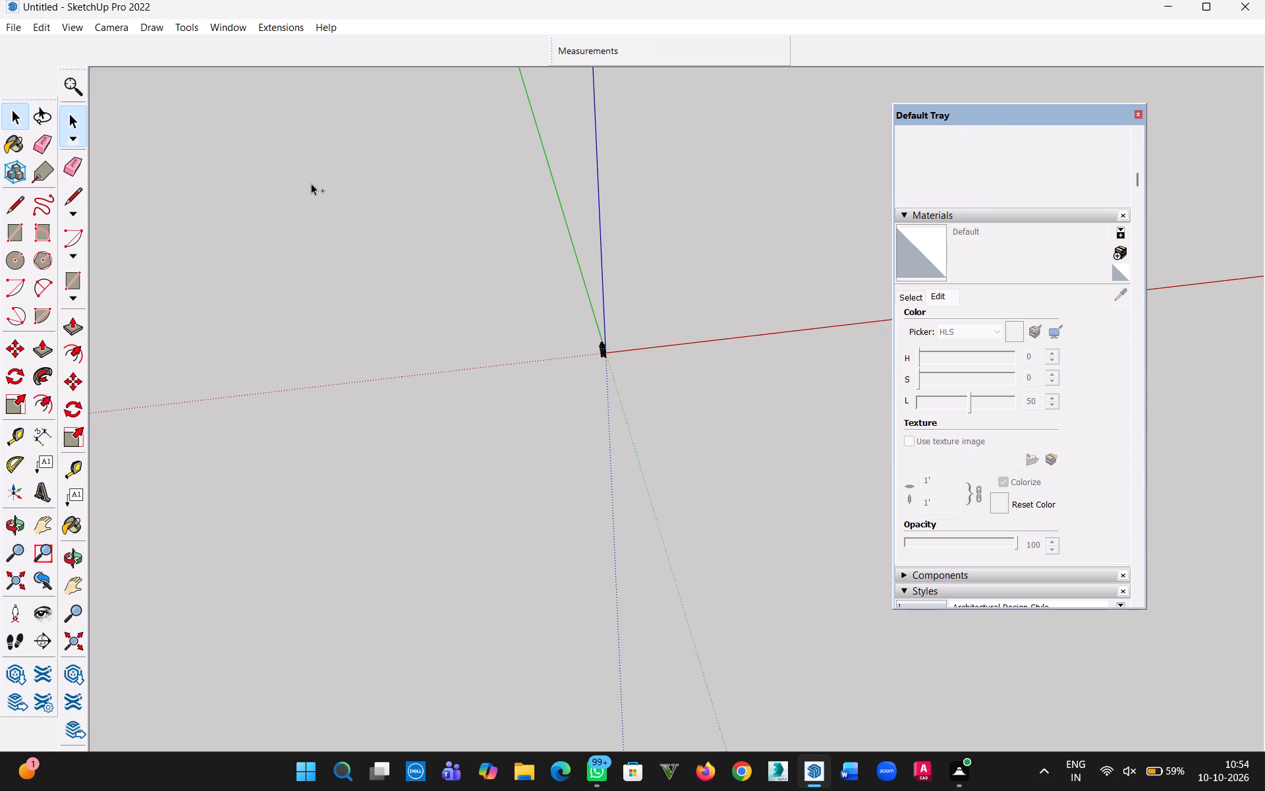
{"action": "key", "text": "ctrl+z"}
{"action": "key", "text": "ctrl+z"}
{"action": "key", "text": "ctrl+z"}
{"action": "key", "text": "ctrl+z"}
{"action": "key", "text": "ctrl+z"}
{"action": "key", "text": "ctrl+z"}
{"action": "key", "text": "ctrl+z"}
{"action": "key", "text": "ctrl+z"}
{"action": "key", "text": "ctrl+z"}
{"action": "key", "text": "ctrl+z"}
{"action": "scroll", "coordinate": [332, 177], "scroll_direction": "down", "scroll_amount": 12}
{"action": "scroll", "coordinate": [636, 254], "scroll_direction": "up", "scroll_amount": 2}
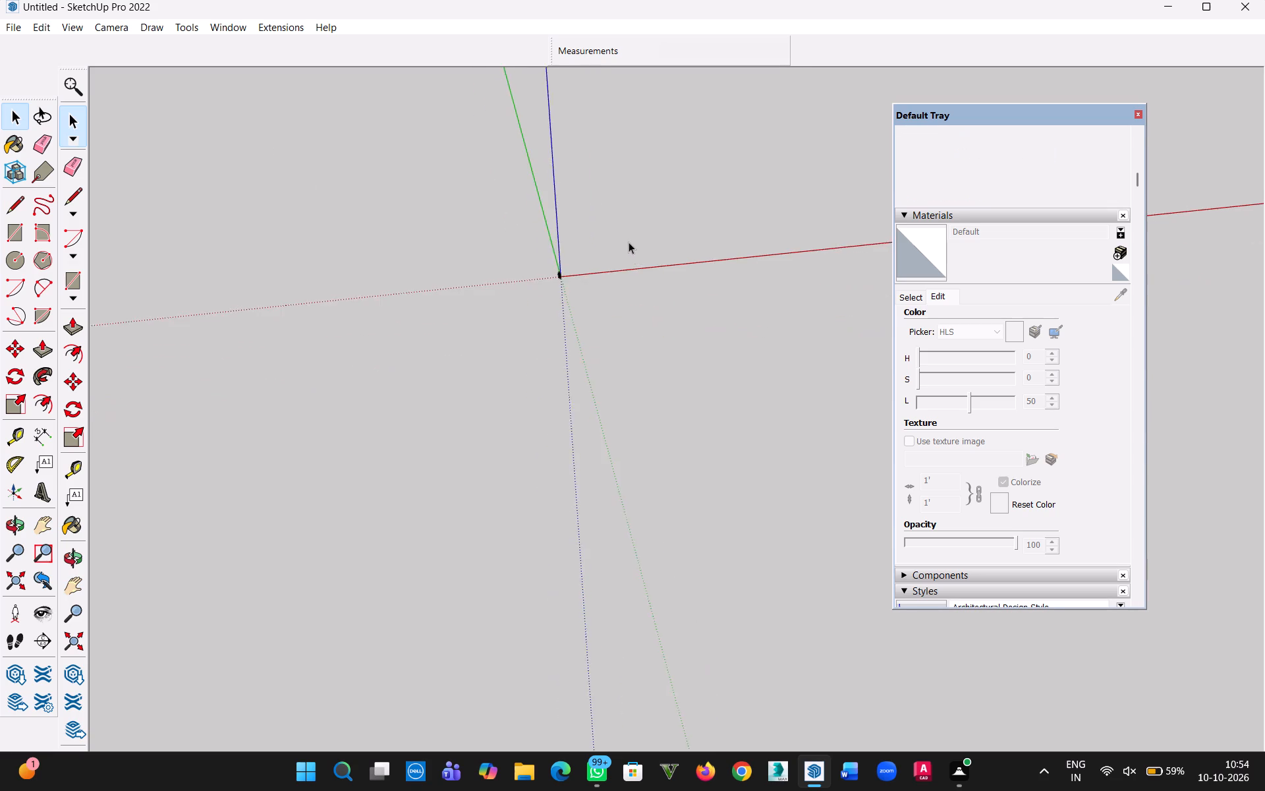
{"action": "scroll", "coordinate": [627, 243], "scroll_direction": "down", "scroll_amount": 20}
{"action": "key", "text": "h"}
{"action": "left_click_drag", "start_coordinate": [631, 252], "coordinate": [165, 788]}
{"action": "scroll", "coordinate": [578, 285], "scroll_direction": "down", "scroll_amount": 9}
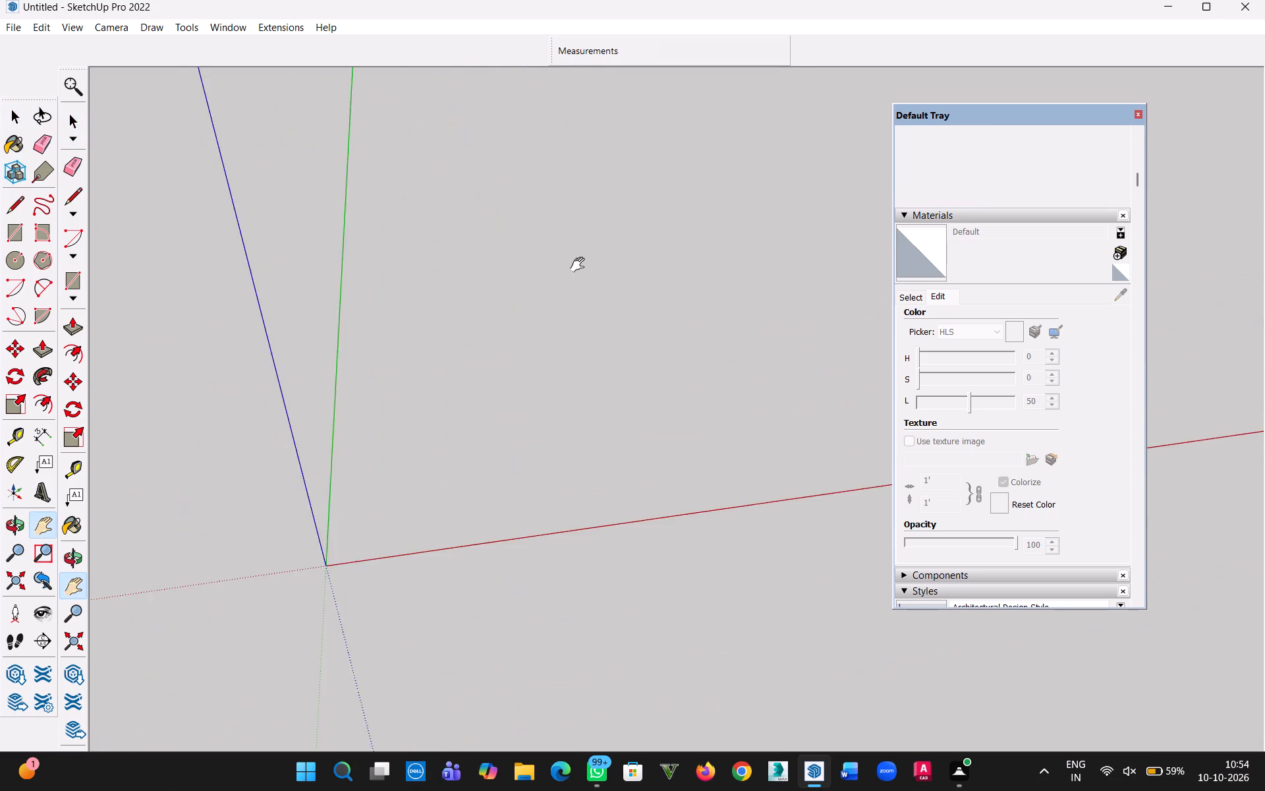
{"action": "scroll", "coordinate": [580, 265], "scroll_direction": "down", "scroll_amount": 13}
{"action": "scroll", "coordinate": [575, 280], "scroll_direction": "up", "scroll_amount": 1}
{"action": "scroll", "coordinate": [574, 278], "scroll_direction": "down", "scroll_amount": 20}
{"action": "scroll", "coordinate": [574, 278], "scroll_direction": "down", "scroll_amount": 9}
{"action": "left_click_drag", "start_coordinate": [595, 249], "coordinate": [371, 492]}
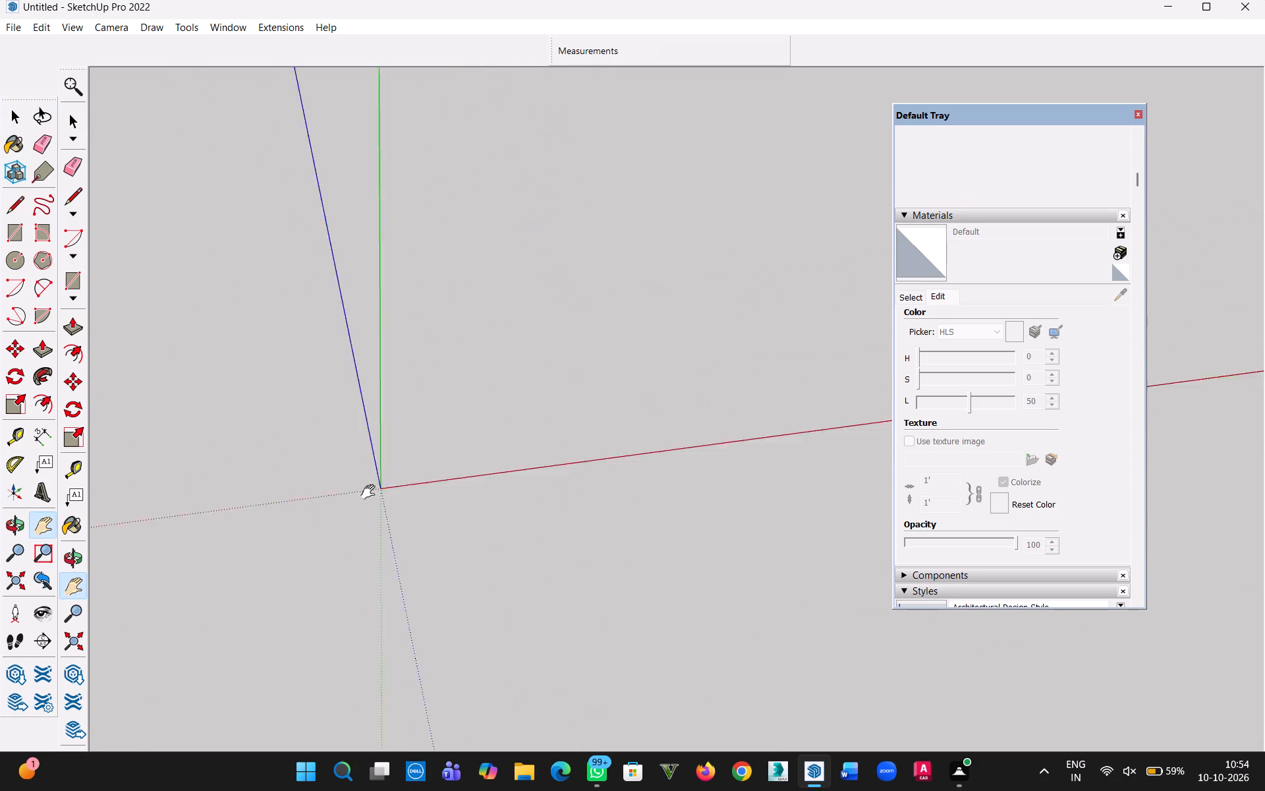
Close the floating Default Tray to clear the drawing area.
{"action": "left_click_drag", "start_coordinate": [371, 492], "coordinate": [153, 277]}
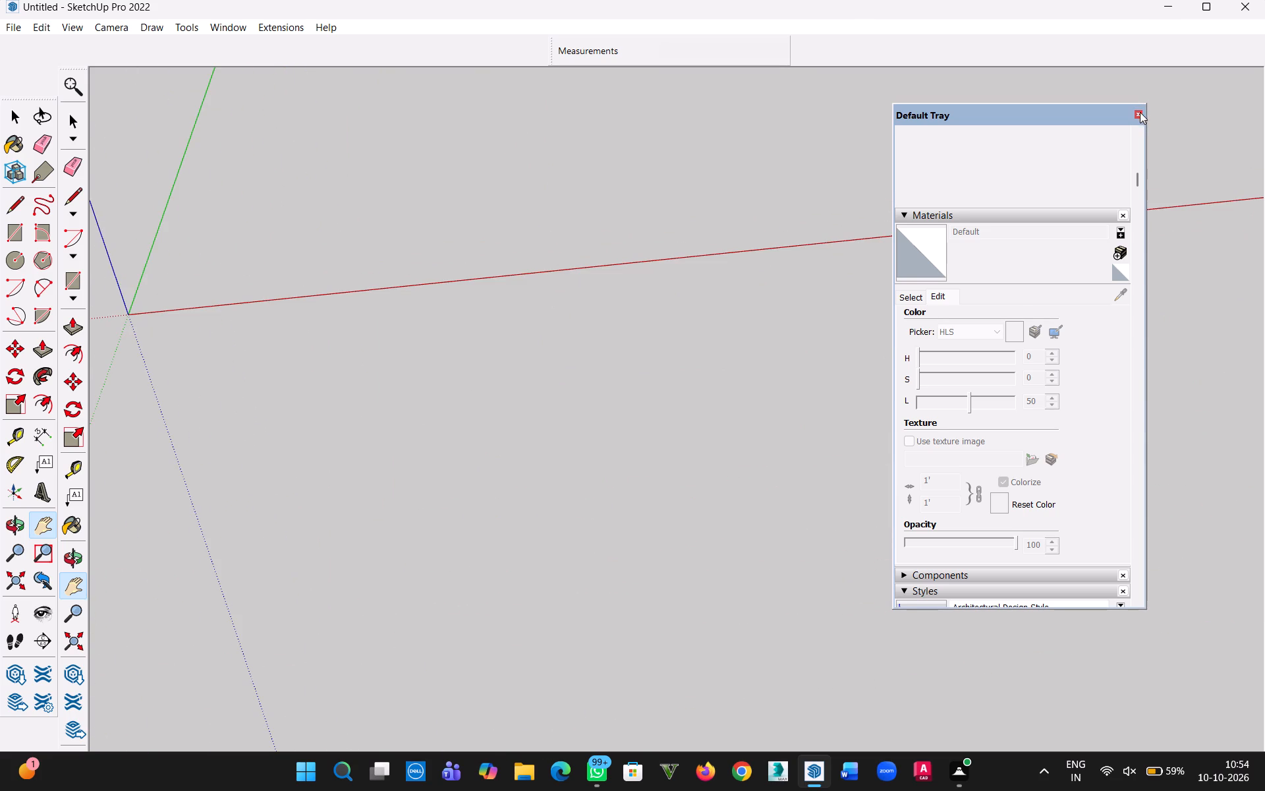
{"action": "left_click", "coordinate": [1138, 116]}
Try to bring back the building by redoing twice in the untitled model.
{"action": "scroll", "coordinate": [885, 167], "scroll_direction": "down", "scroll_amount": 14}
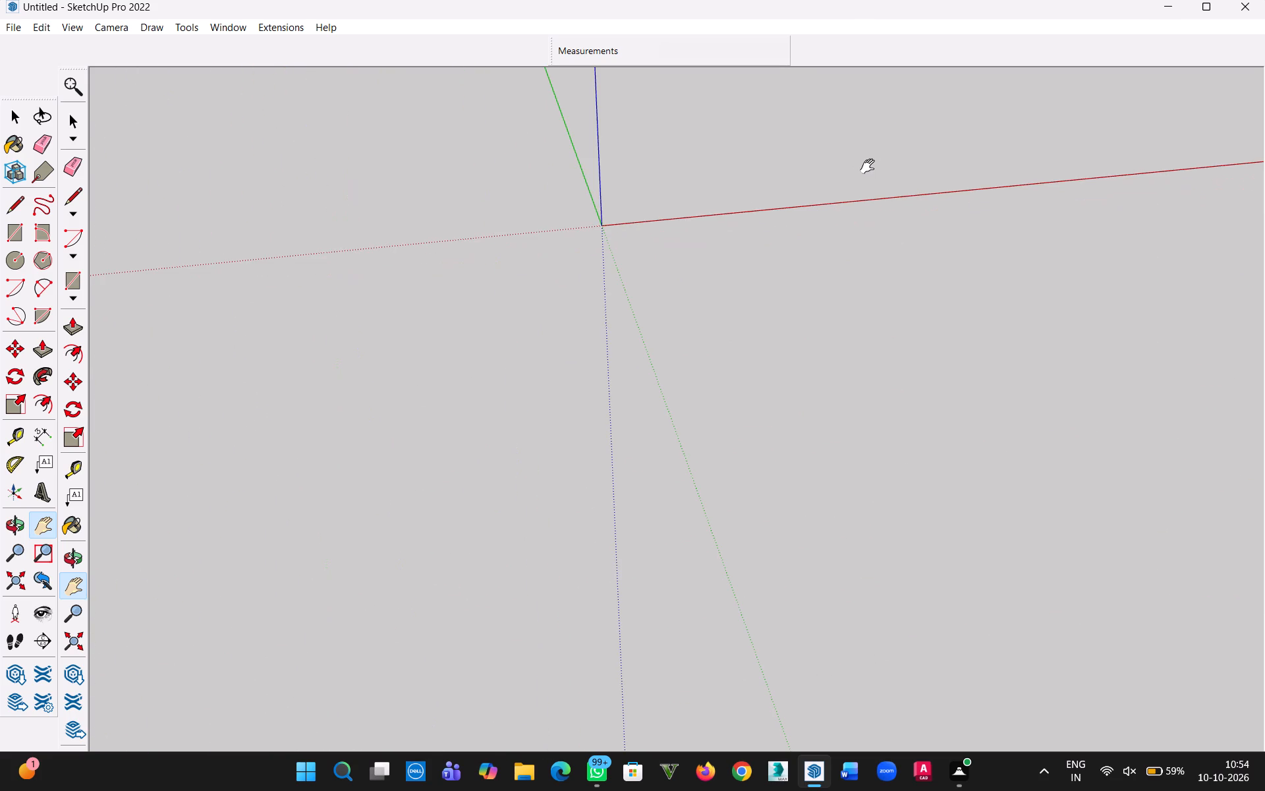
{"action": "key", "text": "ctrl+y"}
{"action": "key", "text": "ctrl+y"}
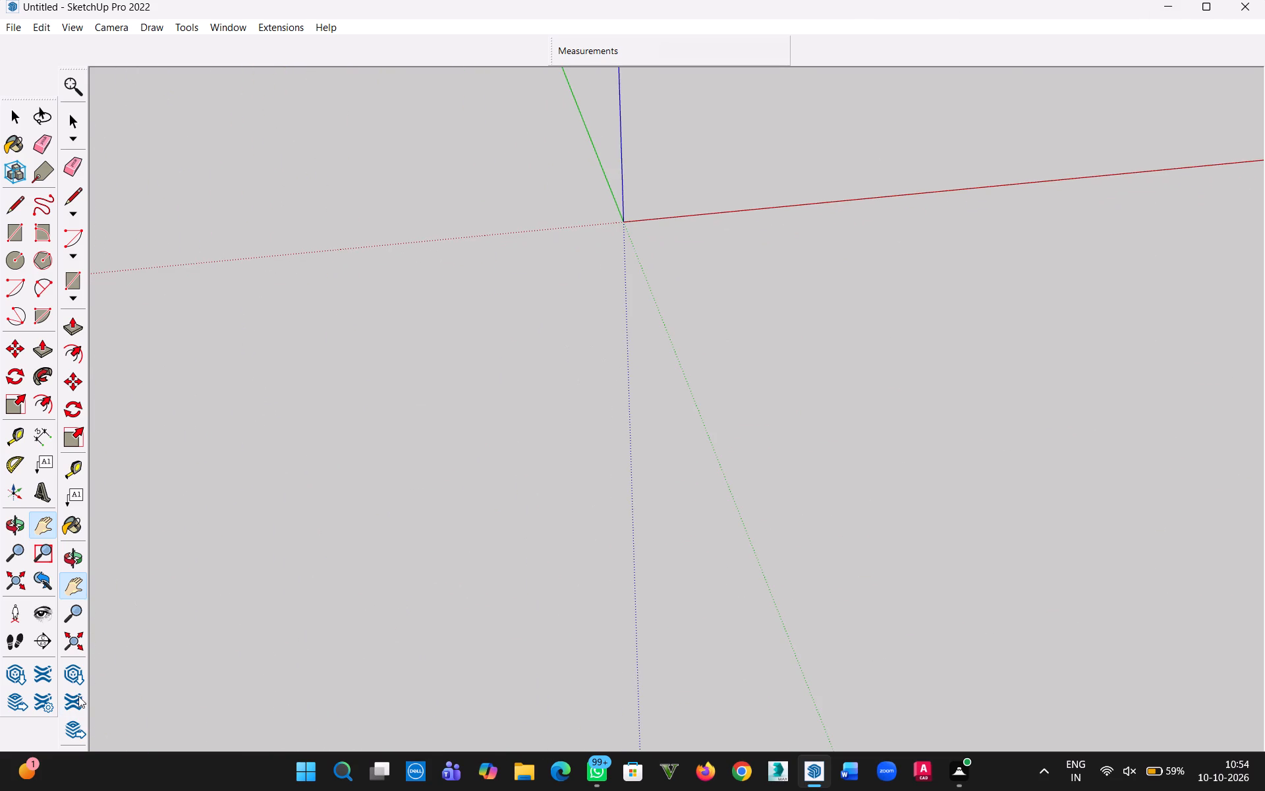
Fit the whole untitled model in view and examine the area around the scale figure for the building.
{"action": "left_click", "coordinate": [19, 577]}
{"action": "triple_click", "coordinate": [20, 577]}
{"action": "left_click", "coordinate": [20, 578]}
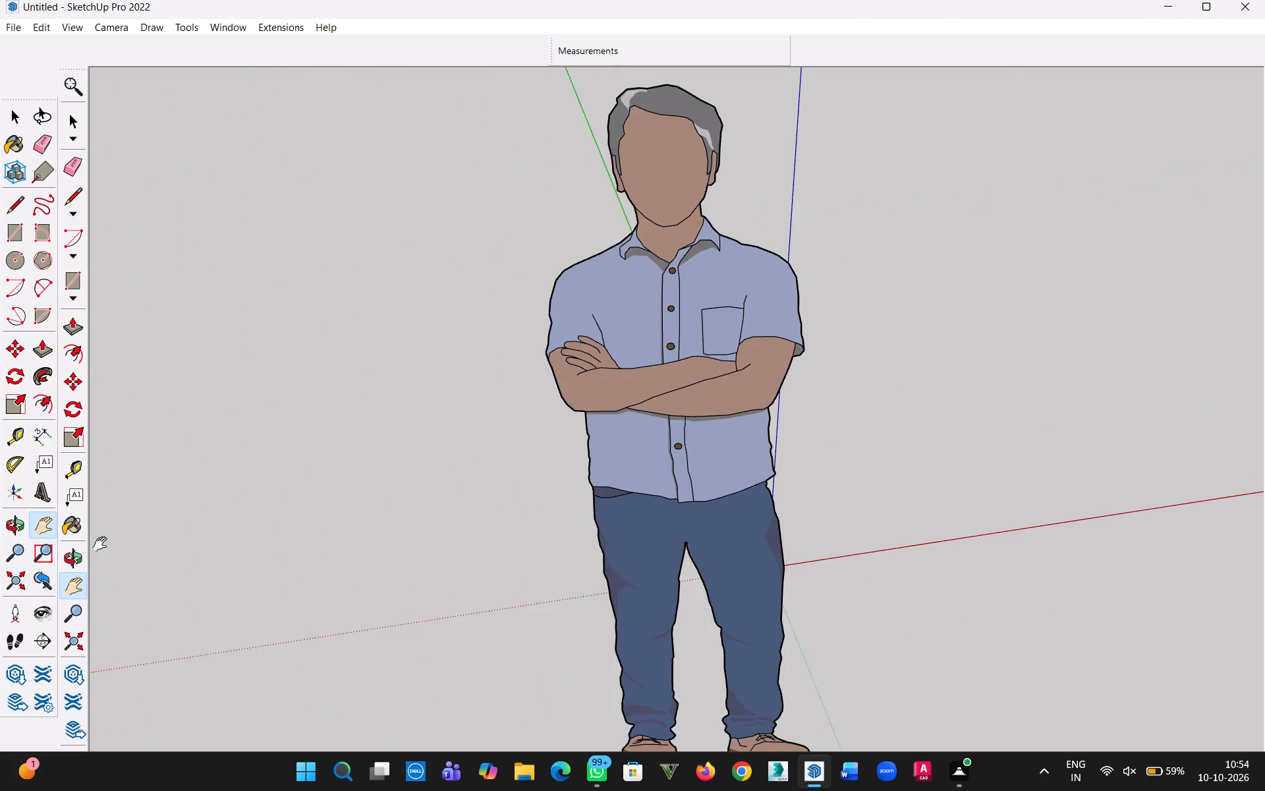
{"action": "triple_click", "coordinate": [374, 473]}
{"action": "triple_click", "coordinate": [370, 474]}
{"action": "double_click", "coordinate": [370, 474]}
{"action": "scroll", "coordinate": [370, 474], "scroll_direction": "down", "scroll_amount": 10}
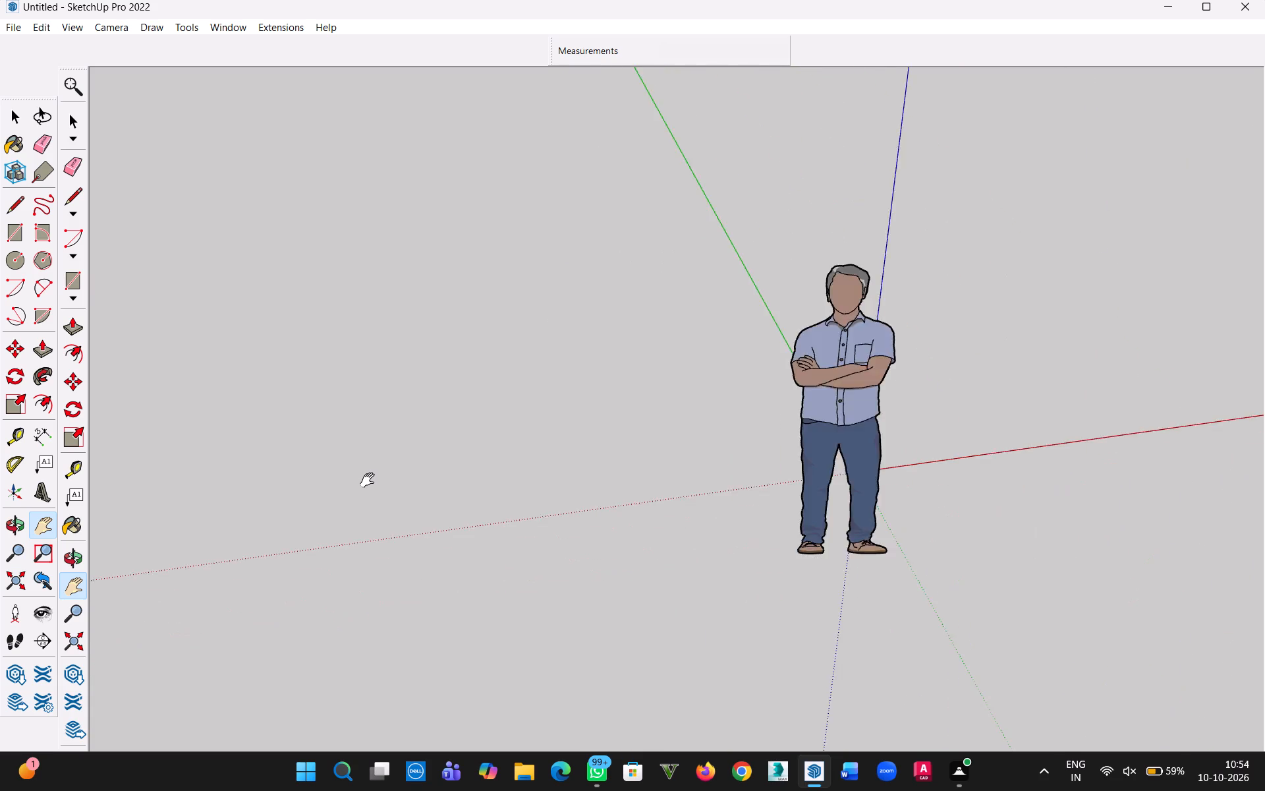
{"action": "scroll", "coordinate": [370, 481], "scroll_direction": "down", "scroll_amount": 9}
{"action": "scroll", "coordinate": [371, 491], "scroll_direction": "up", "scroll_amount": 1}
{"action": "scroll", "coordinate": [368, 494], "scroll_direction": "down", "scroll_amount": 20}
{"action": "scroll", "coordinate": [368, 494], "scroll_direction": "down", "scroll_amount": 19}
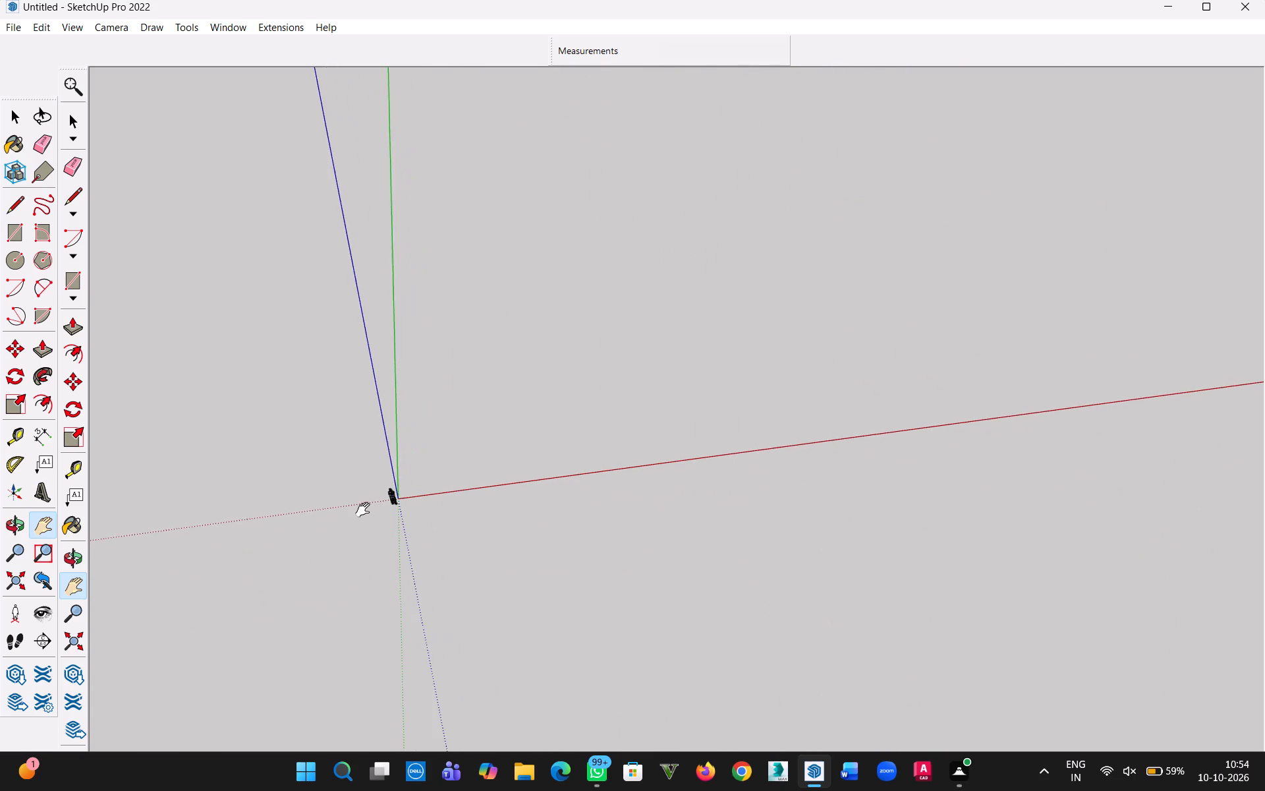
{"action": "scroll", "coordinate": [366, 510], "scroll_direction": "down", "scroll_amount": 20}
{"action": "scroll", "coordinate": [366, 510], "scroll_direction": "down", "scroll_amount": 4}
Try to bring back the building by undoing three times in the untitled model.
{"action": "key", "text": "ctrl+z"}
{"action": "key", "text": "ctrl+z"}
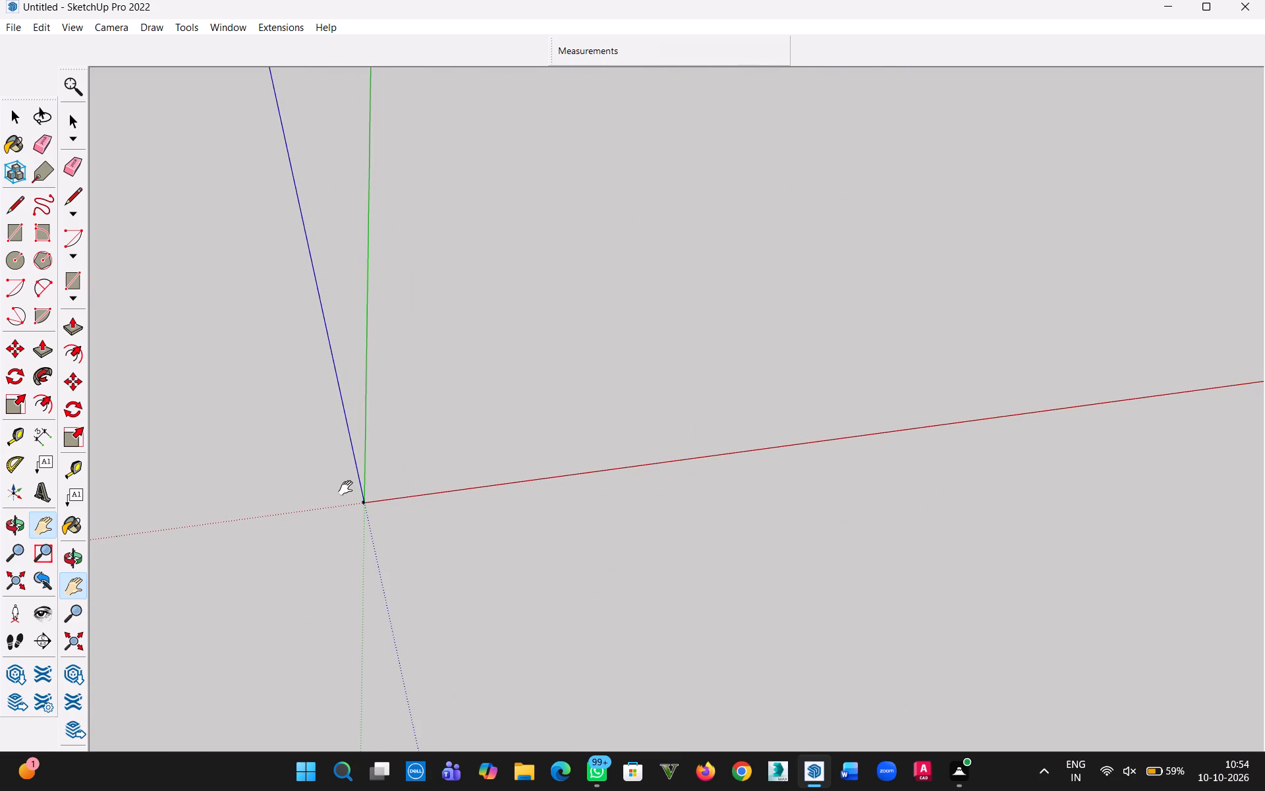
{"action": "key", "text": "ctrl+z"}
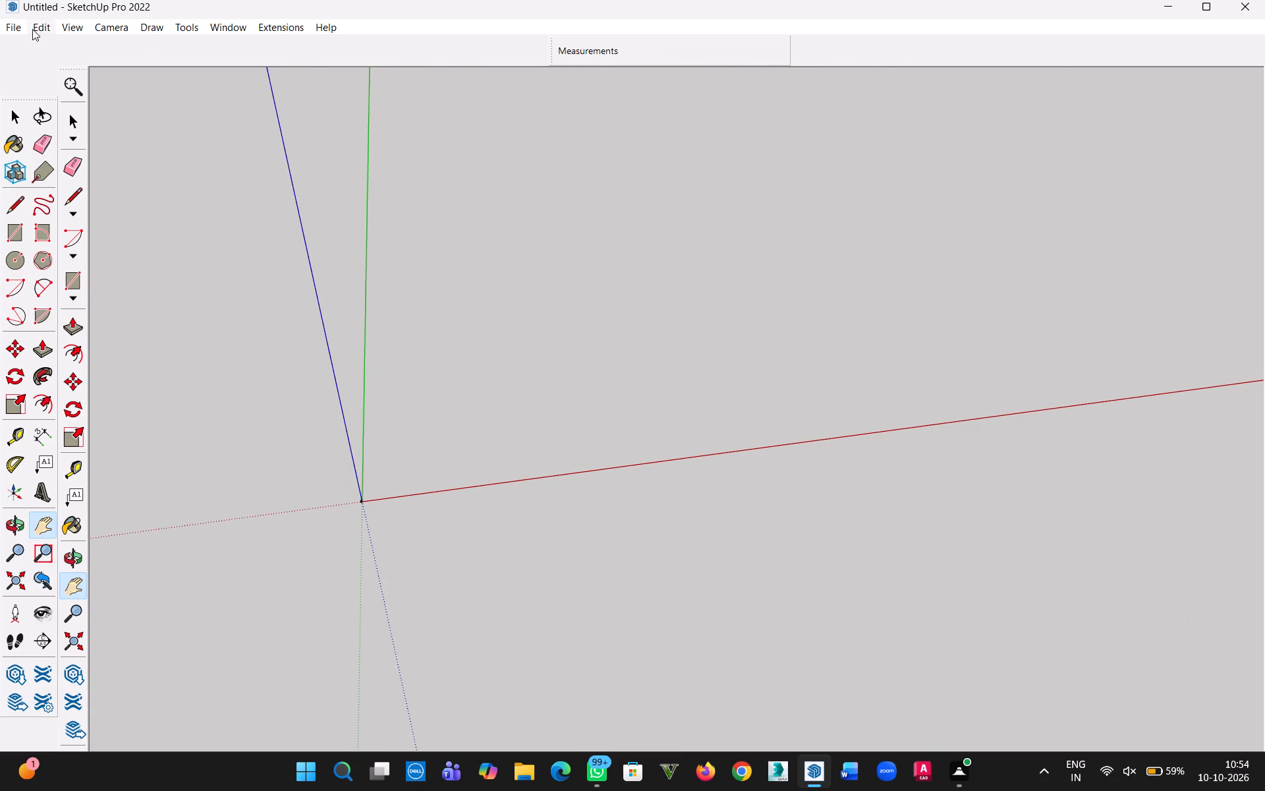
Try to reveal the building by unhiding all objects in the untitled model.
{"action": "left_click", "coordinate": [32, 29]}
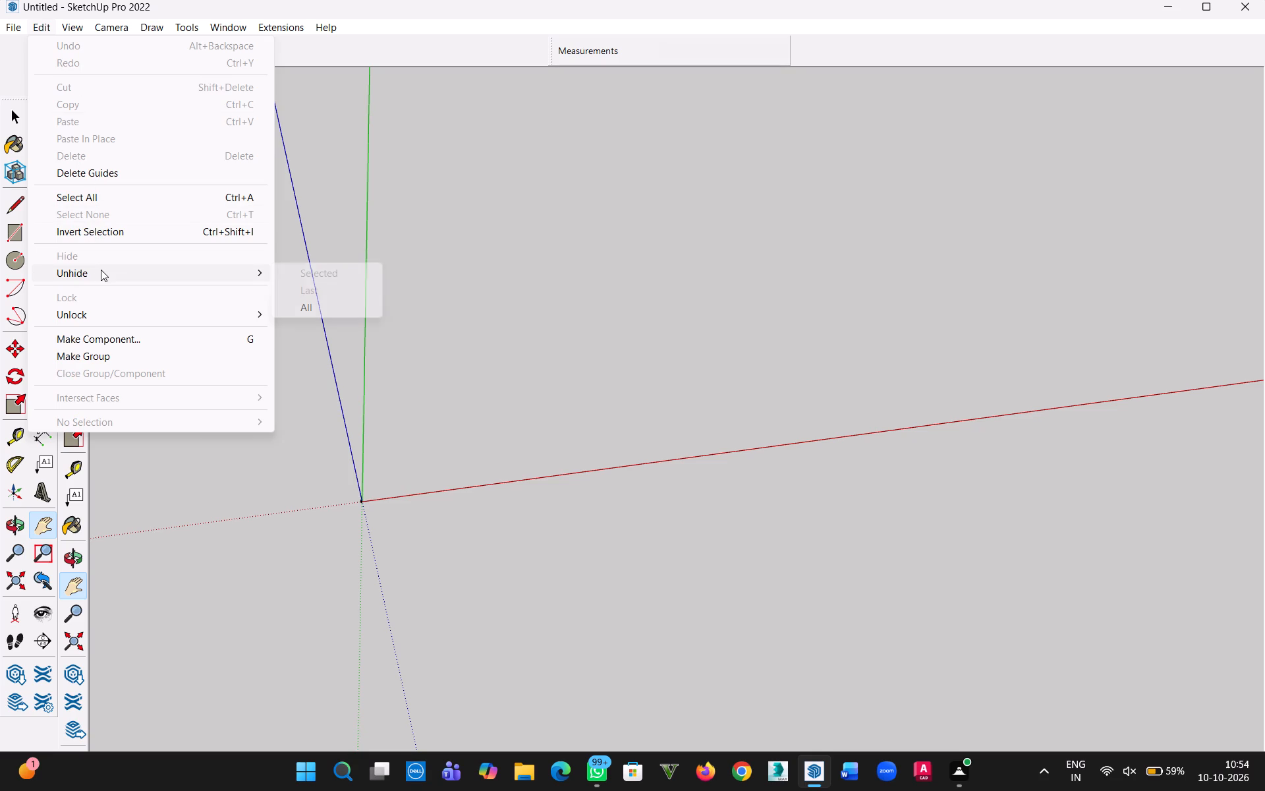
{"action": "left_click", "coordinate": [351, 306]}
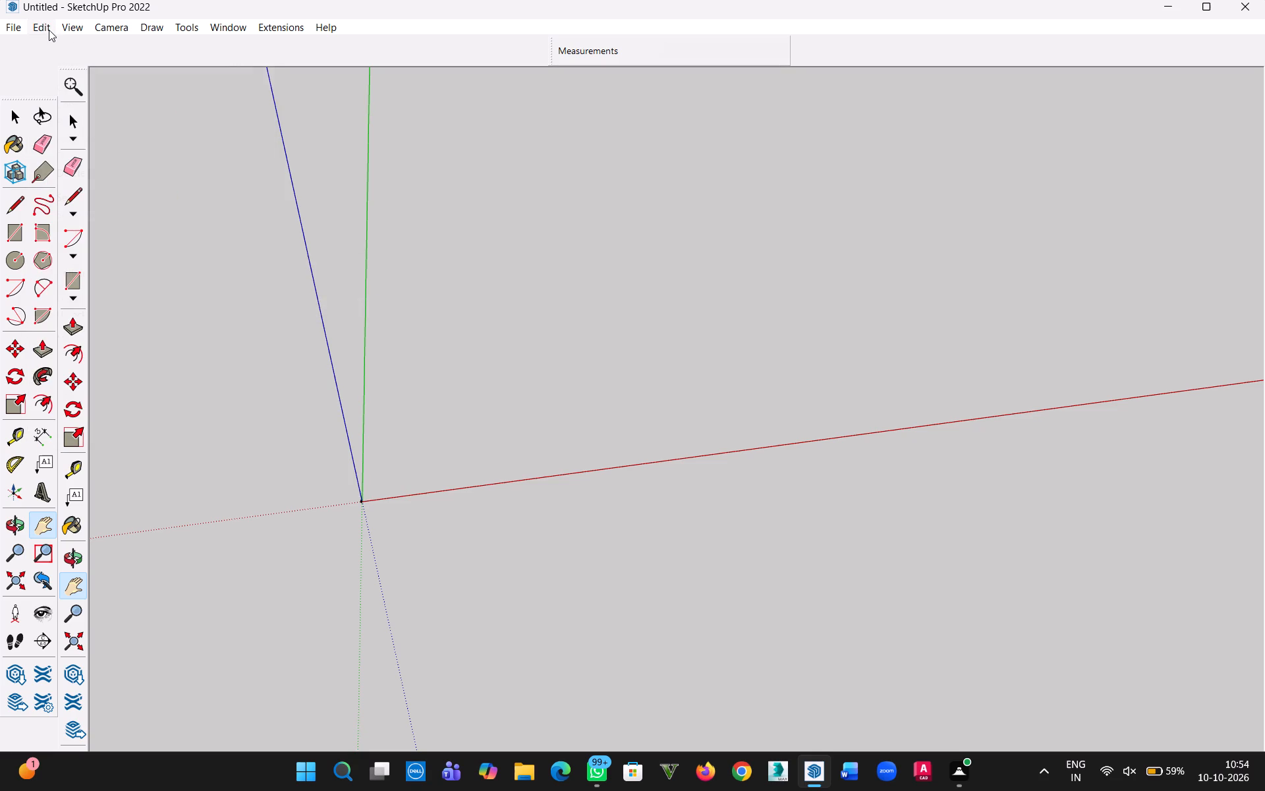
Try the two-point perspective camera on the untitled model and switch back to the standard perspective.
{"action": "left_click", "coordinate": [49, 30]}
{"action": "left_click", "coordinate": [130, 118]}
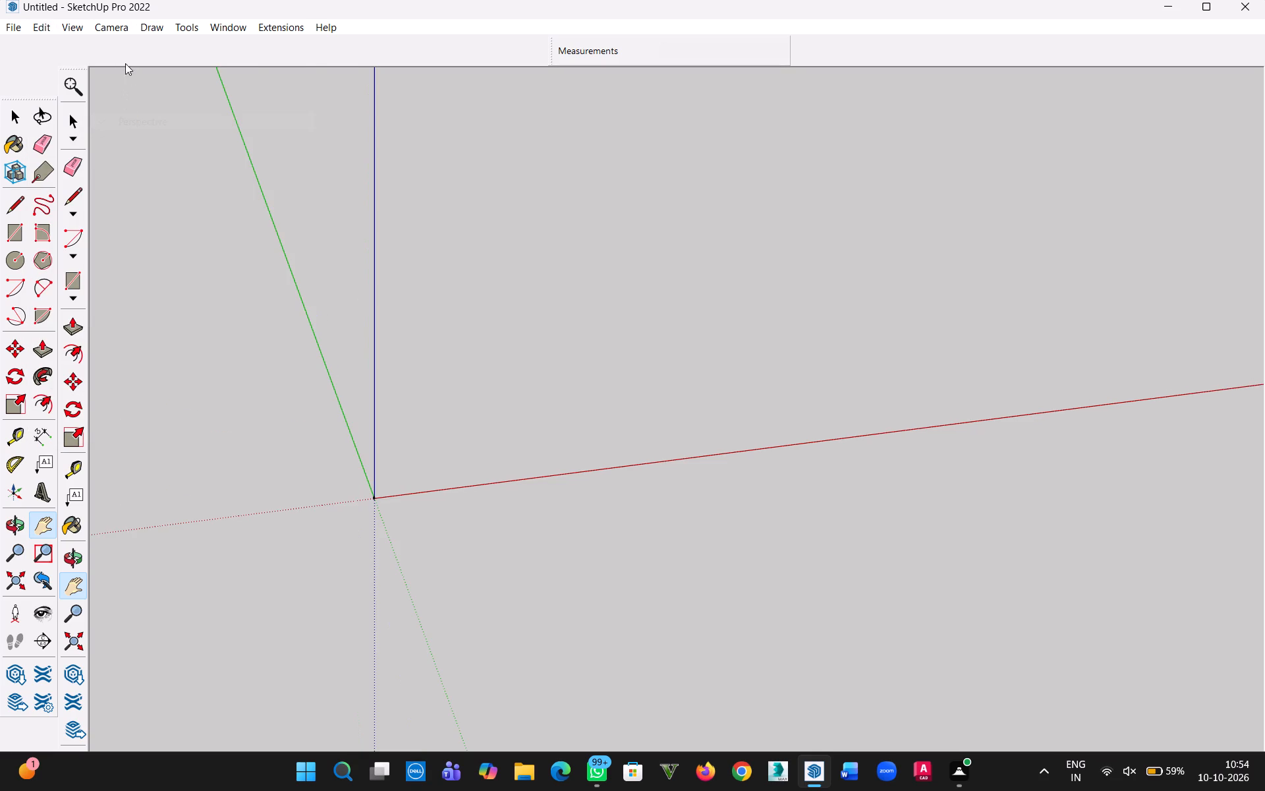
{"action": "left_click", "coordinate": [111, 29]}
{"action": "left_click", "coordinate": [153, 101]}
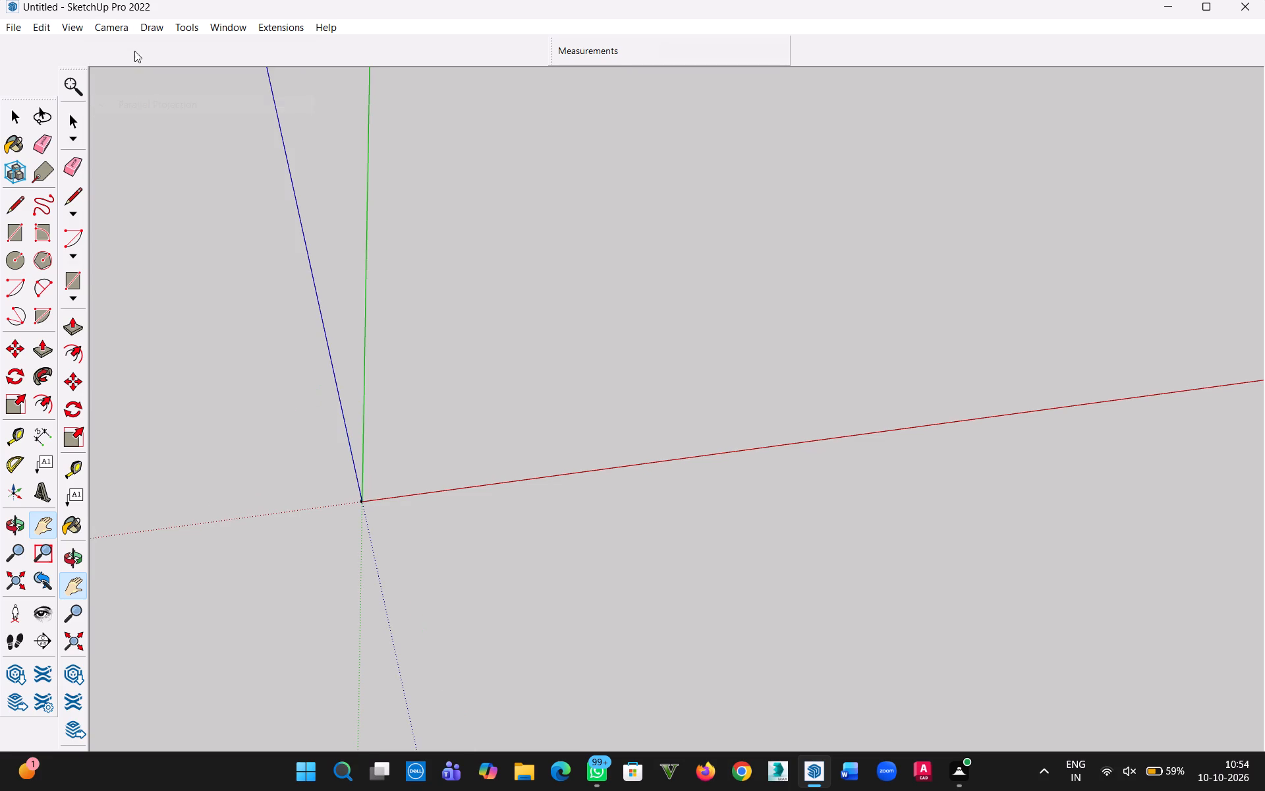
Close the untitled model's SketchUp window.
{"action": "left_click", "coordinate": [1252, 3]}
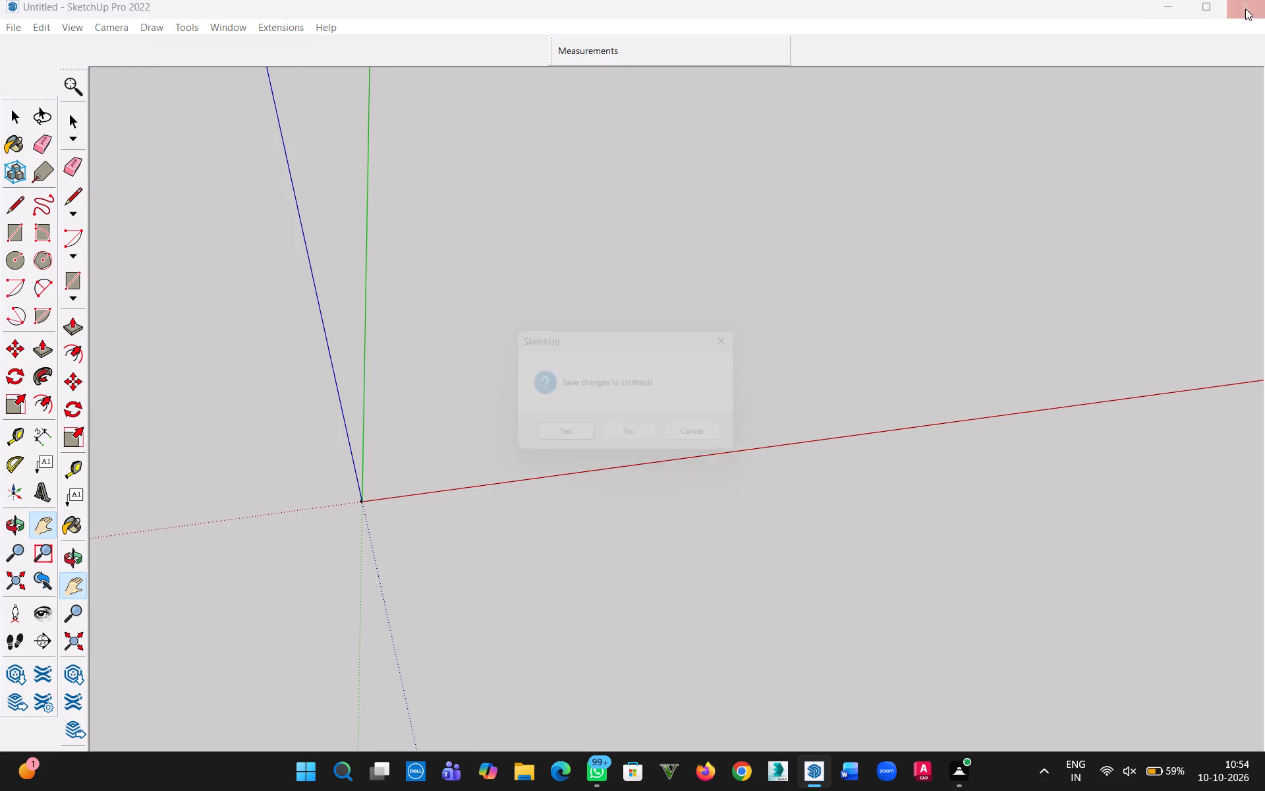
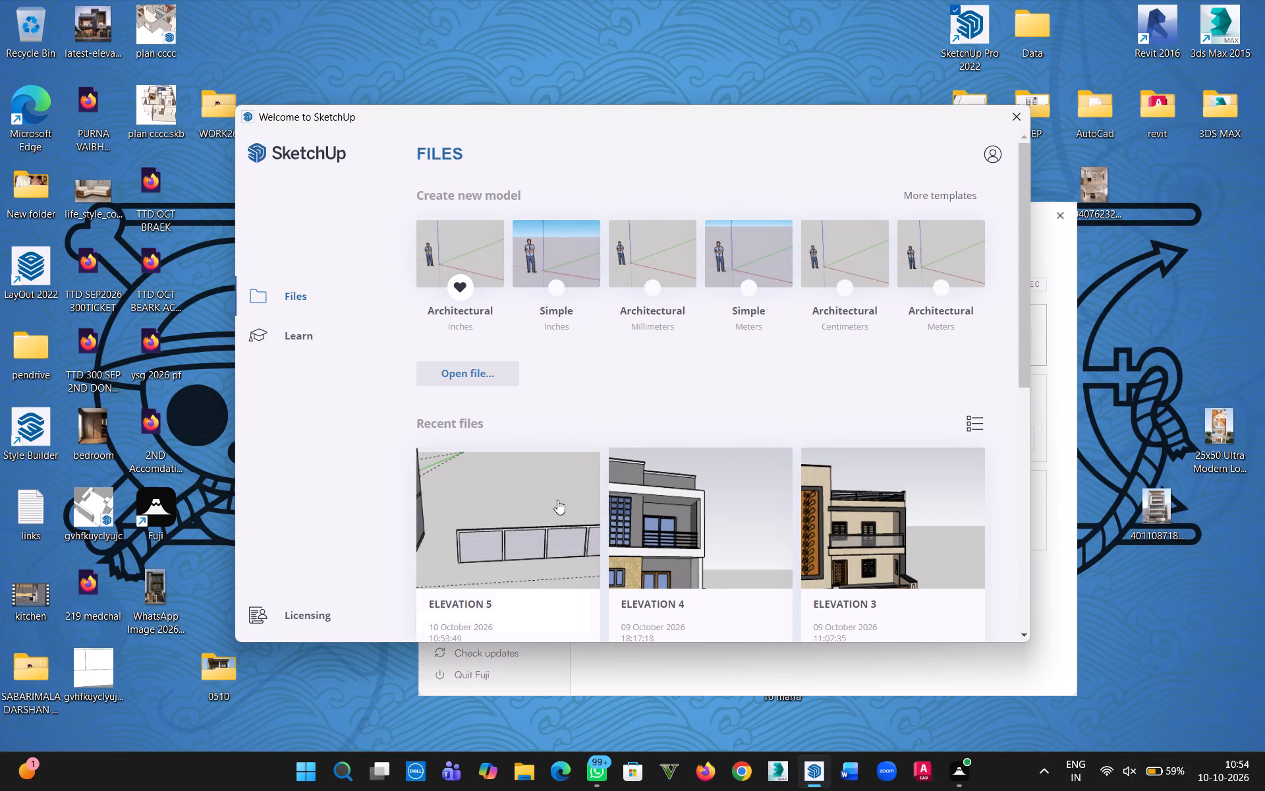
Open the recent file ELEVATION 5.
{"action": "left_click", "coordinate": [527, 525]}
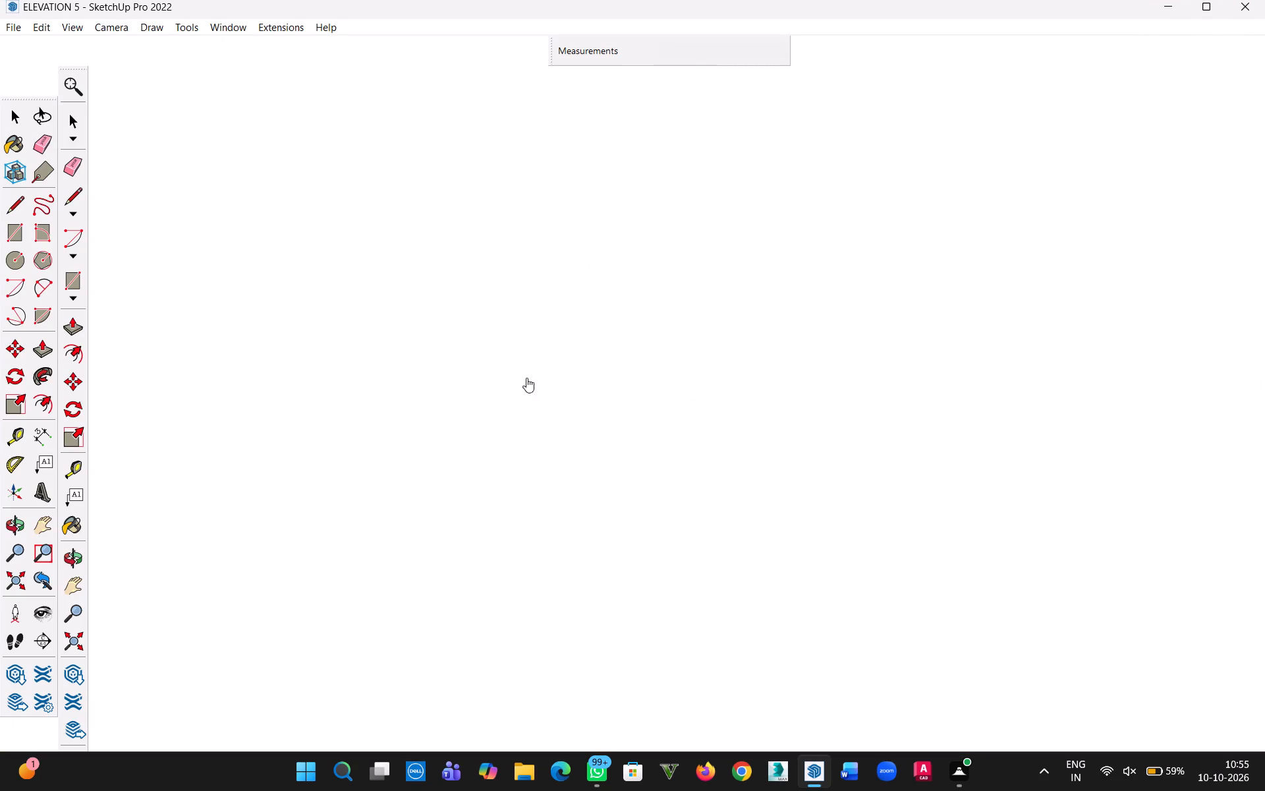
Paint the face of the long framed railing panel beside the building with Translucent Glass Gray.
{"action": "scroll", "coordinate": [917, 469], "scroll_direction": "down", "scroll_amount": 6}
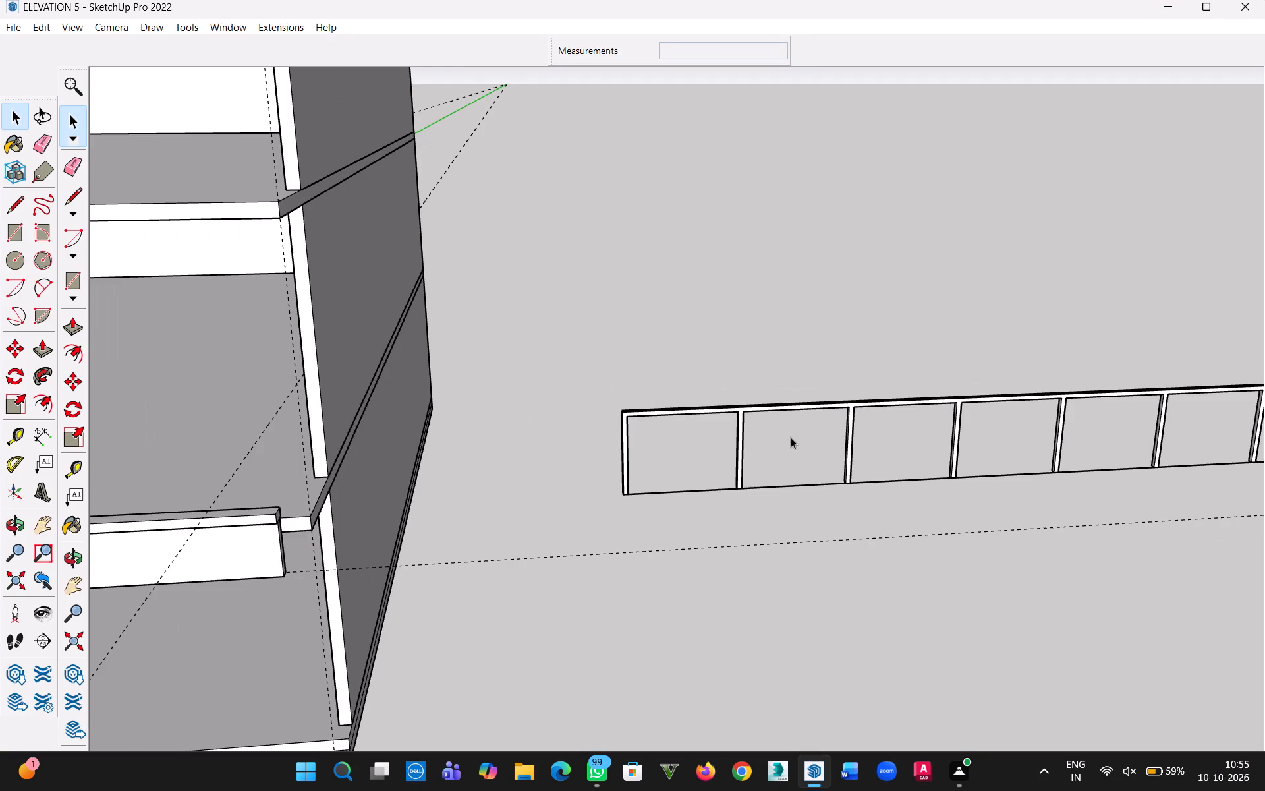
{"action": "scroll", "coordinate": [754, 502], "scroll_direction": "up", "scroll_amount": 11}
{"action": "left_click", "coordinate": [718, 434]}
{"action": "scroll", "coordinate": [693, 459], "scroll_direction": "down", "scroll_amount": 7}
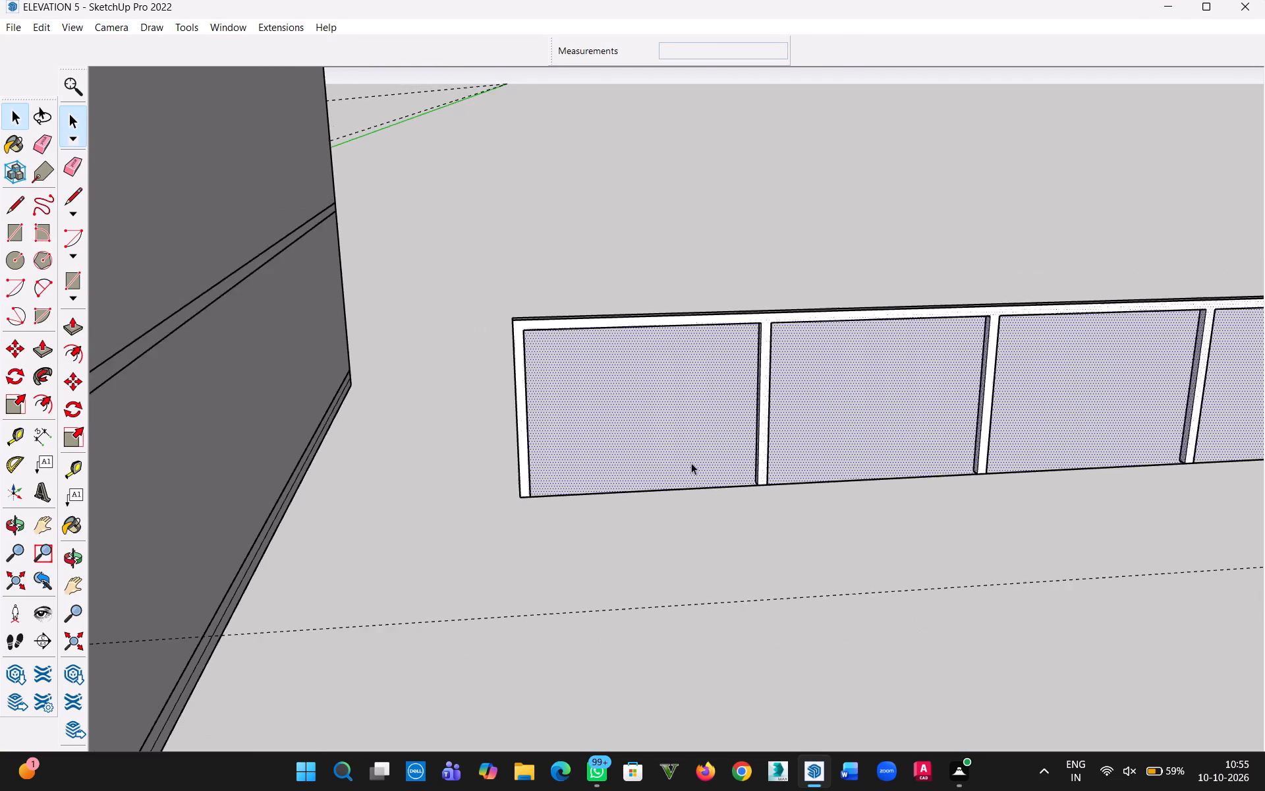
{"action": "scroll", "coordinate": [691, 463], "scroll_direction": "down", "scroll_amount": 3}
{"action": "middle_click_drag", "start_coordinate": [703, 510], "coordinate": [990, 546]}
{"action": "left_click", "coordinate": [705, 518]}
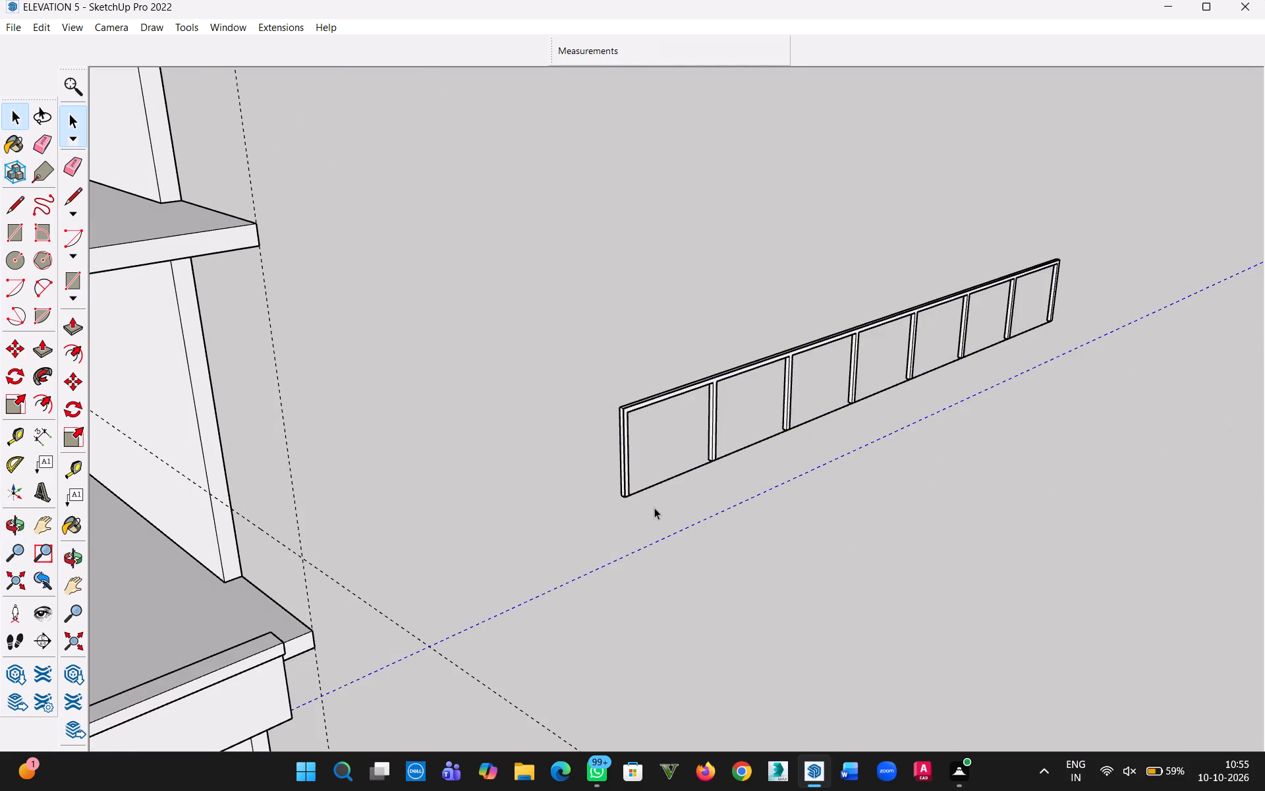
{"action": "middle_click_drag", "start_coordinate": [666, 508], "coordinate": [513, 433]}
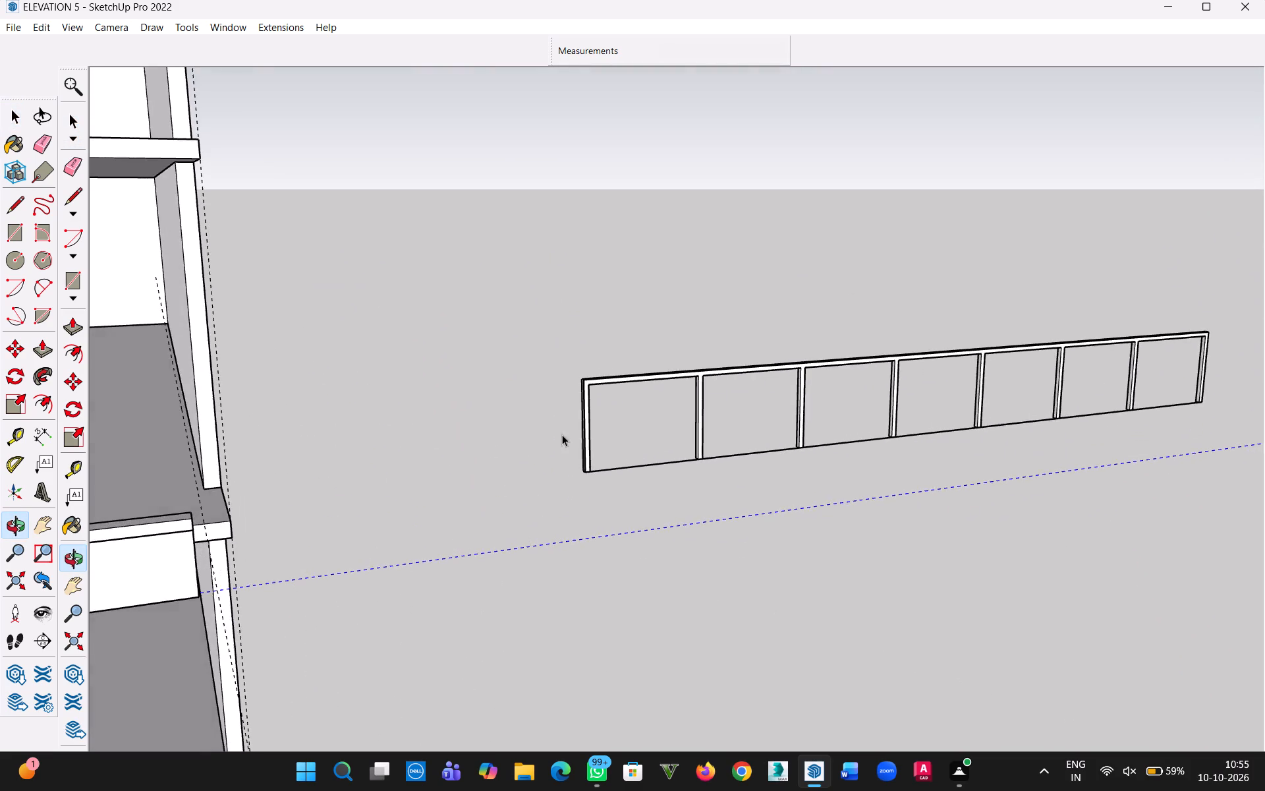
{"action": "scroll", "coordinate": [710, 441], "scroll_direction": "up", "scroll_amount": 5}
{"action": "scroll", "coordinate": [628, 453], "scroll_direction": "up", "scroll_amount": 3}
{"action": "key", "text": "b"}
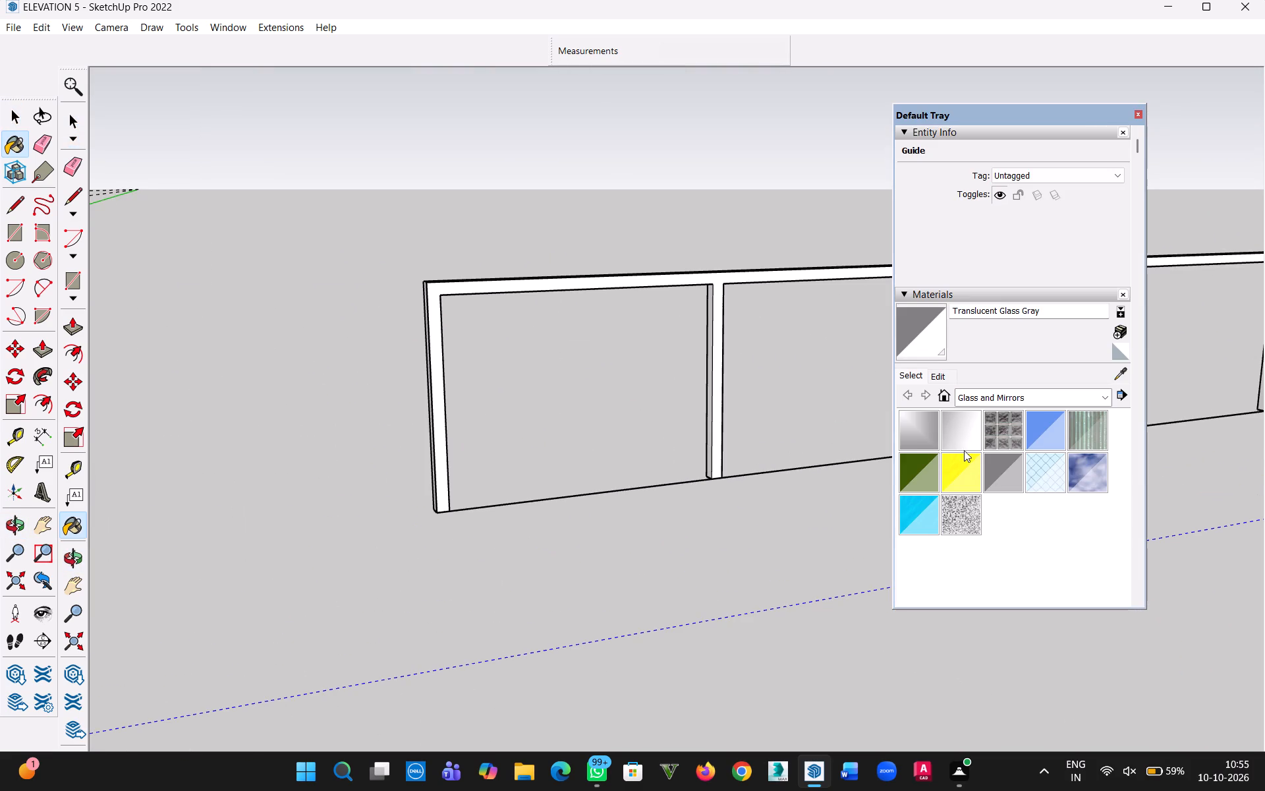
{"action": "left_click", "coordinate": [1009, 457]}
{"action": "left_click", "coordinate": [582, 387]}
Edit the panel's Translucent Glass Gray material, lowering its opacity to 7.
{"action": "scroll", "coordinate": [596, 432], "scroll_direction": "down", "scroll_amount": 4}
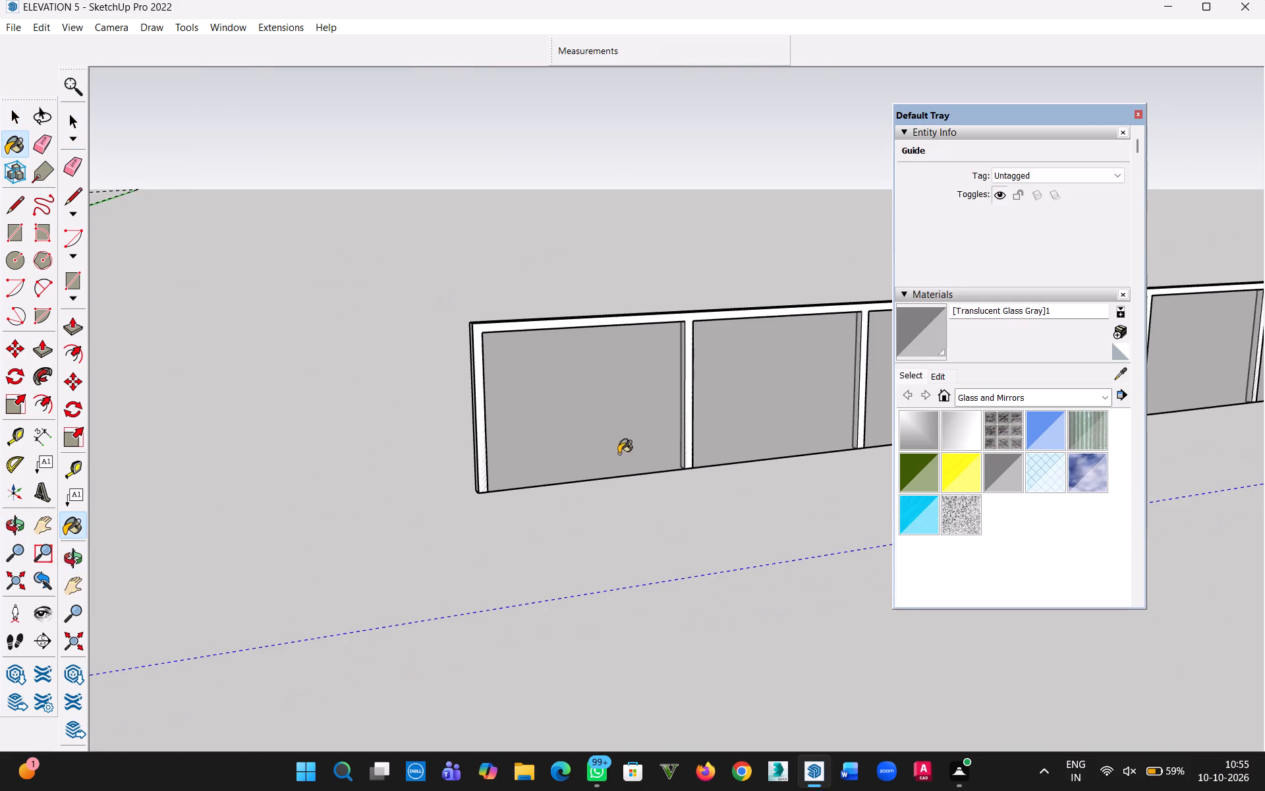
{"action": "middle_click_drag", "start_coordinate": [693, 467], "coordinate": [887, 515]}
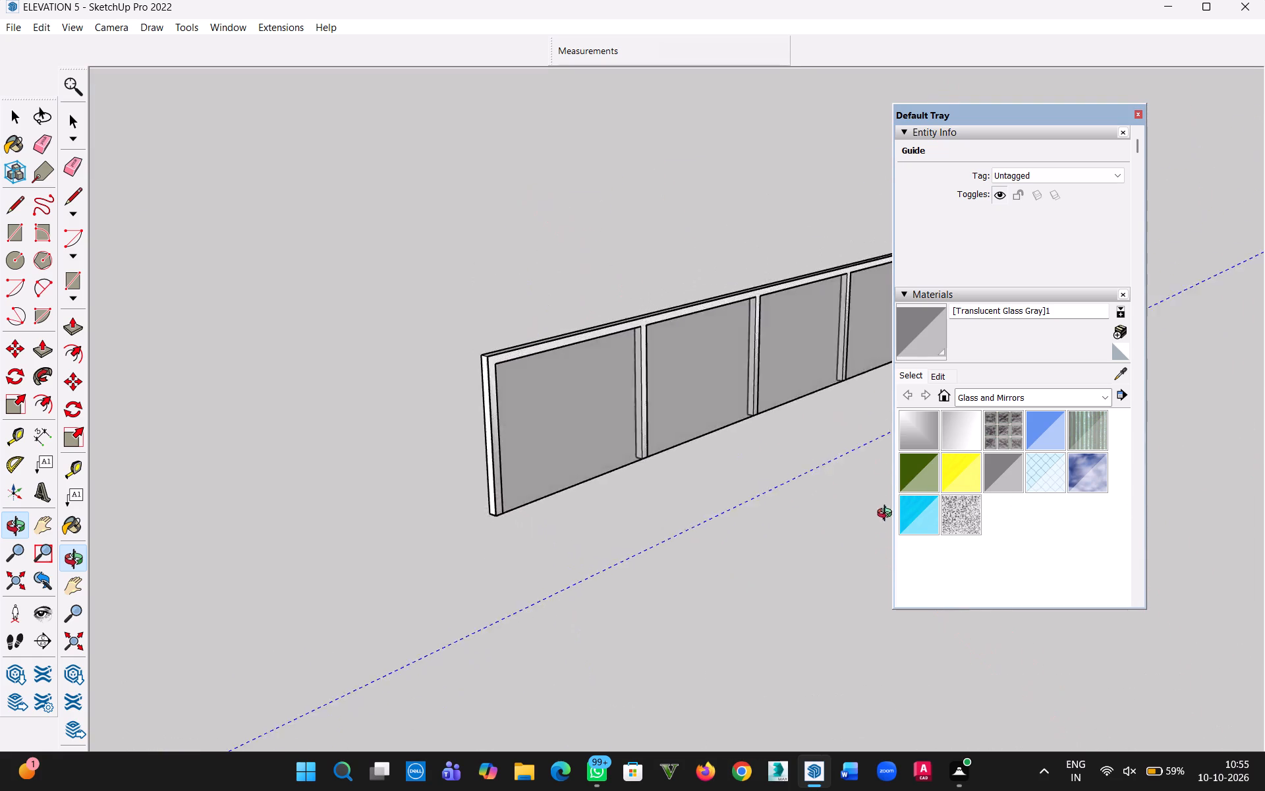
{"action": "middle_click_drag", "start_coordinate": [887, 515], "coordinate": [569, 498]}
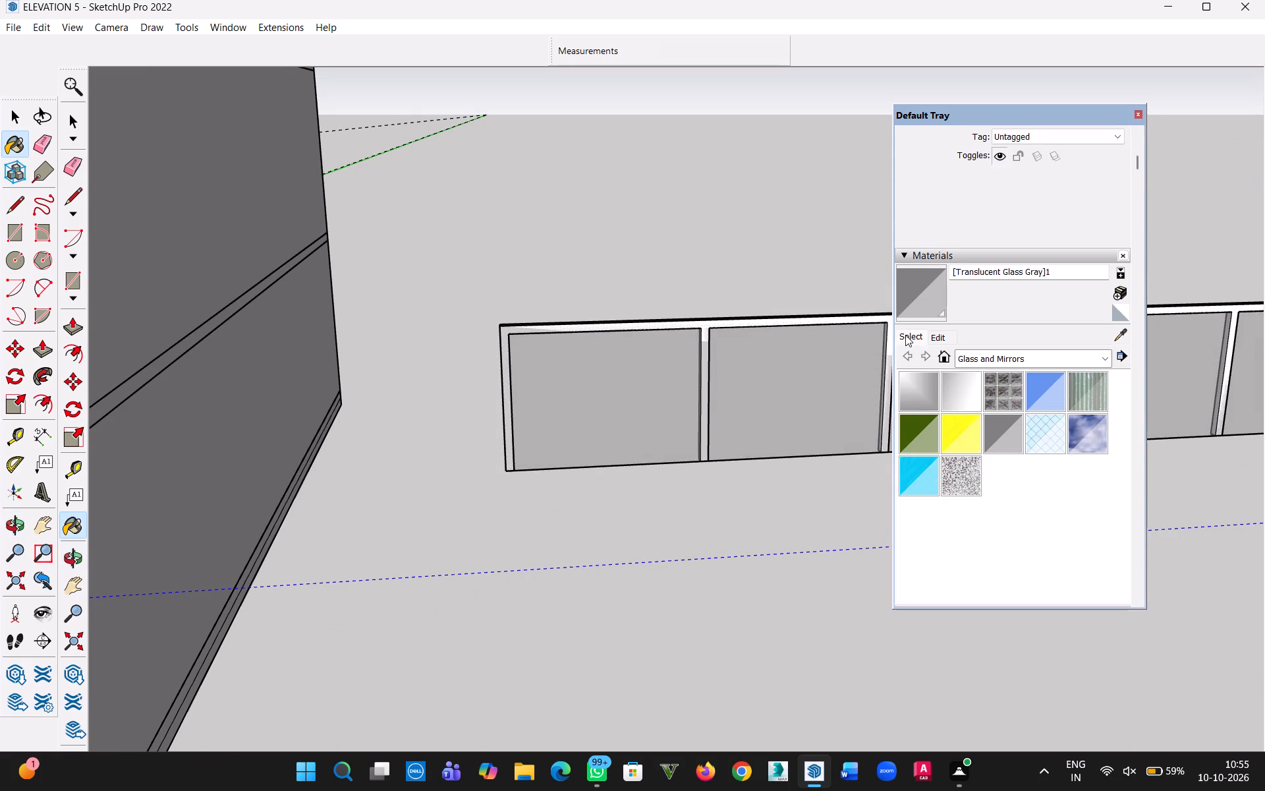
{"action": "left_click", "coordinate": [905, 335]}
{"action": "left_click", "coordinate": [930, 338]}
{"action": "left_click", "coordinate": [932, 579]}
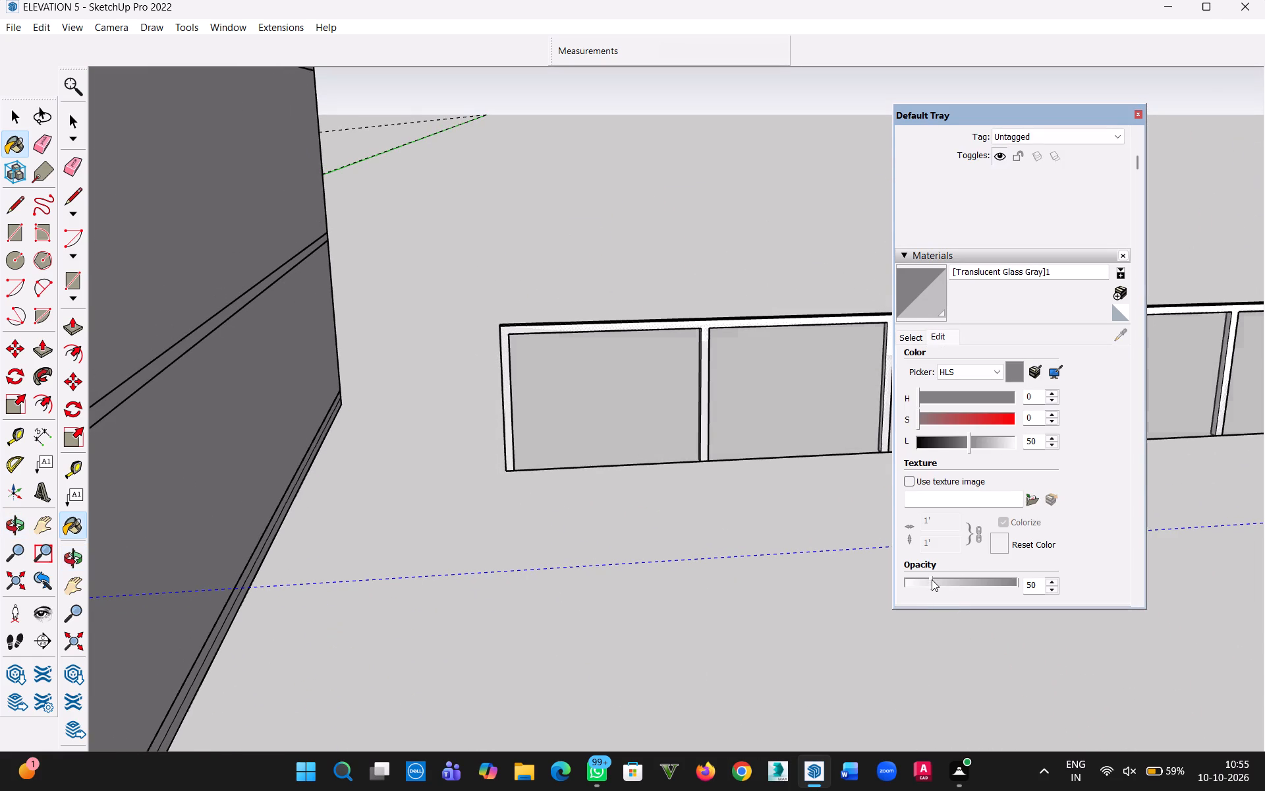
{"action": "left_click", "coordinate": [929, 584]}
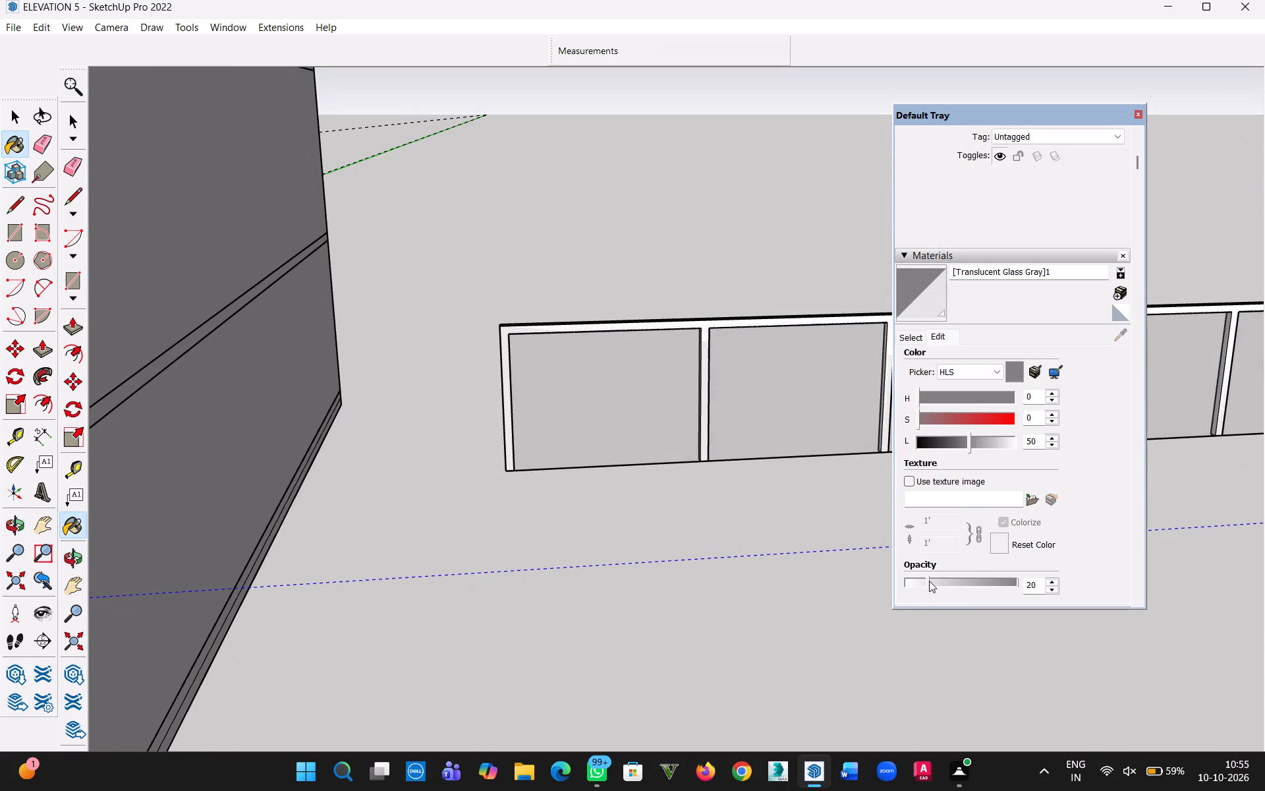
{"action": "left_click", "coordinate": [915, 581]}
{"action": "left_click", "coordinate": [16, 117]}
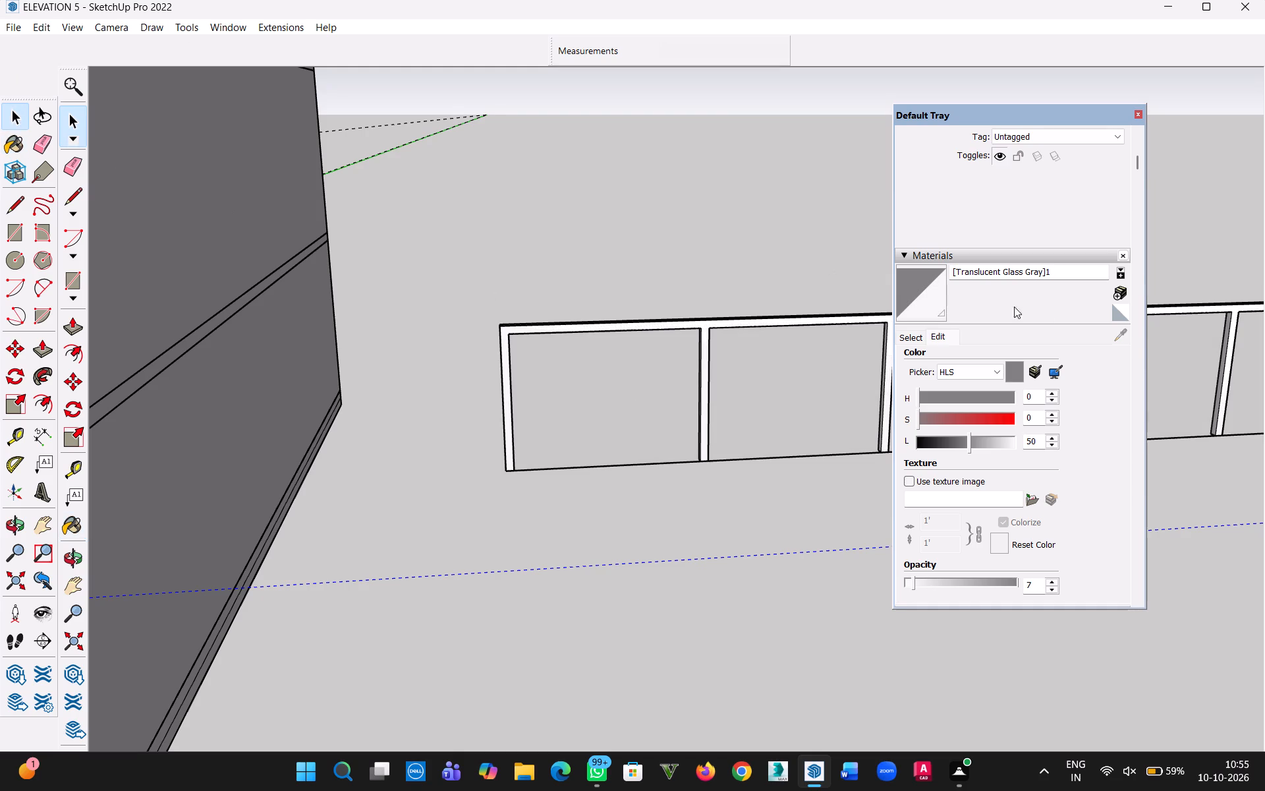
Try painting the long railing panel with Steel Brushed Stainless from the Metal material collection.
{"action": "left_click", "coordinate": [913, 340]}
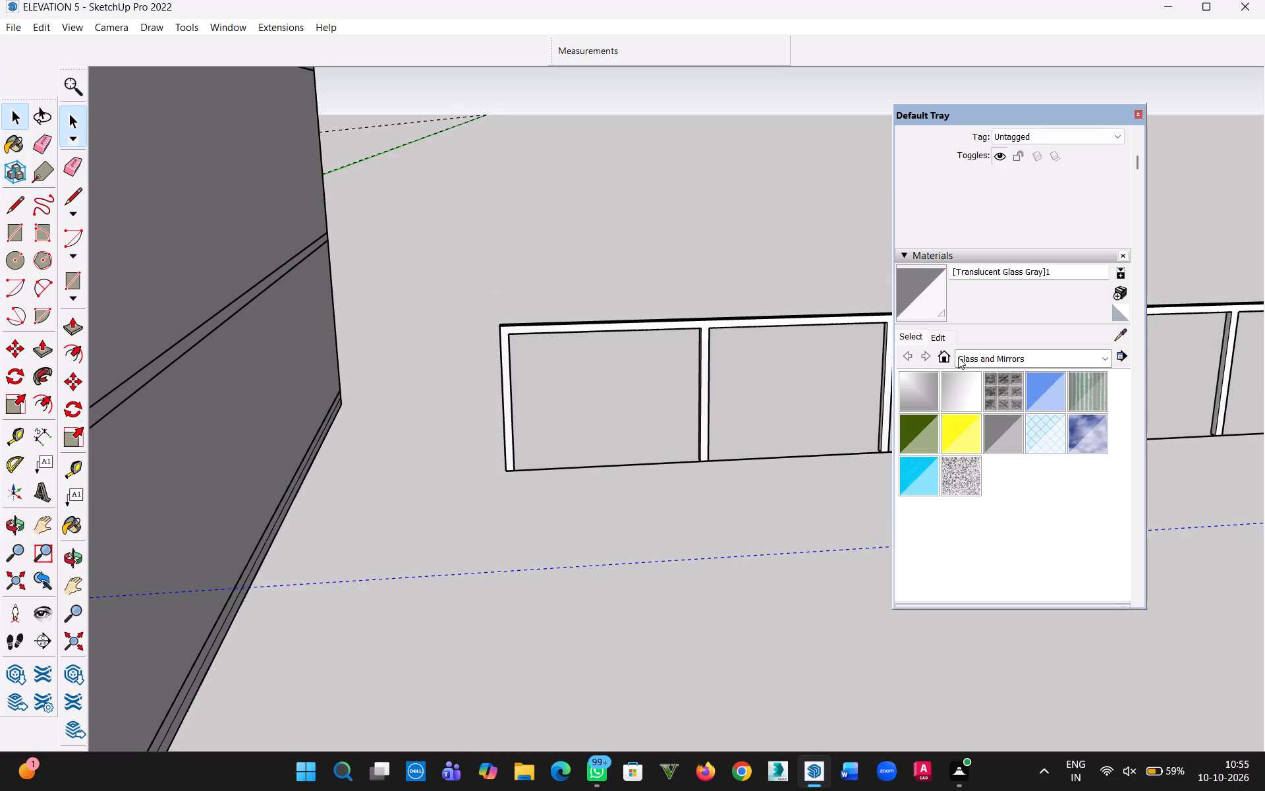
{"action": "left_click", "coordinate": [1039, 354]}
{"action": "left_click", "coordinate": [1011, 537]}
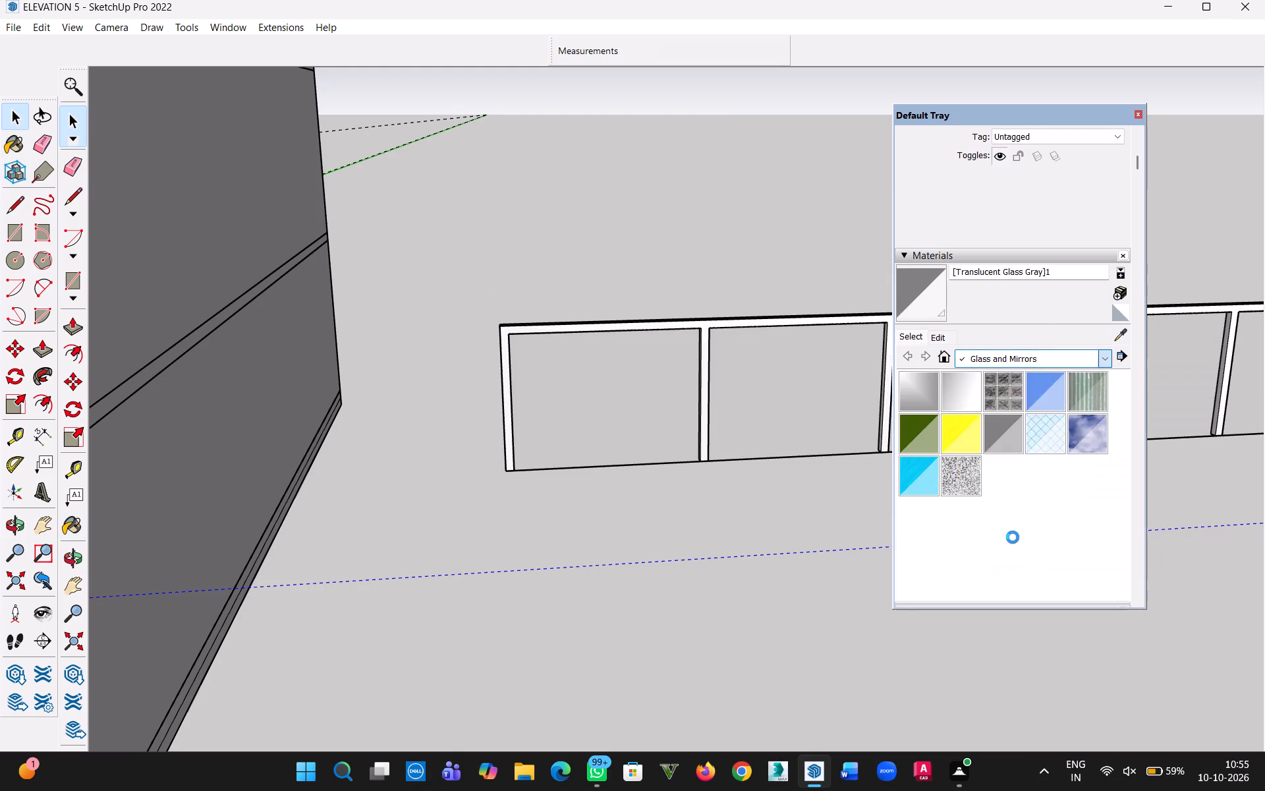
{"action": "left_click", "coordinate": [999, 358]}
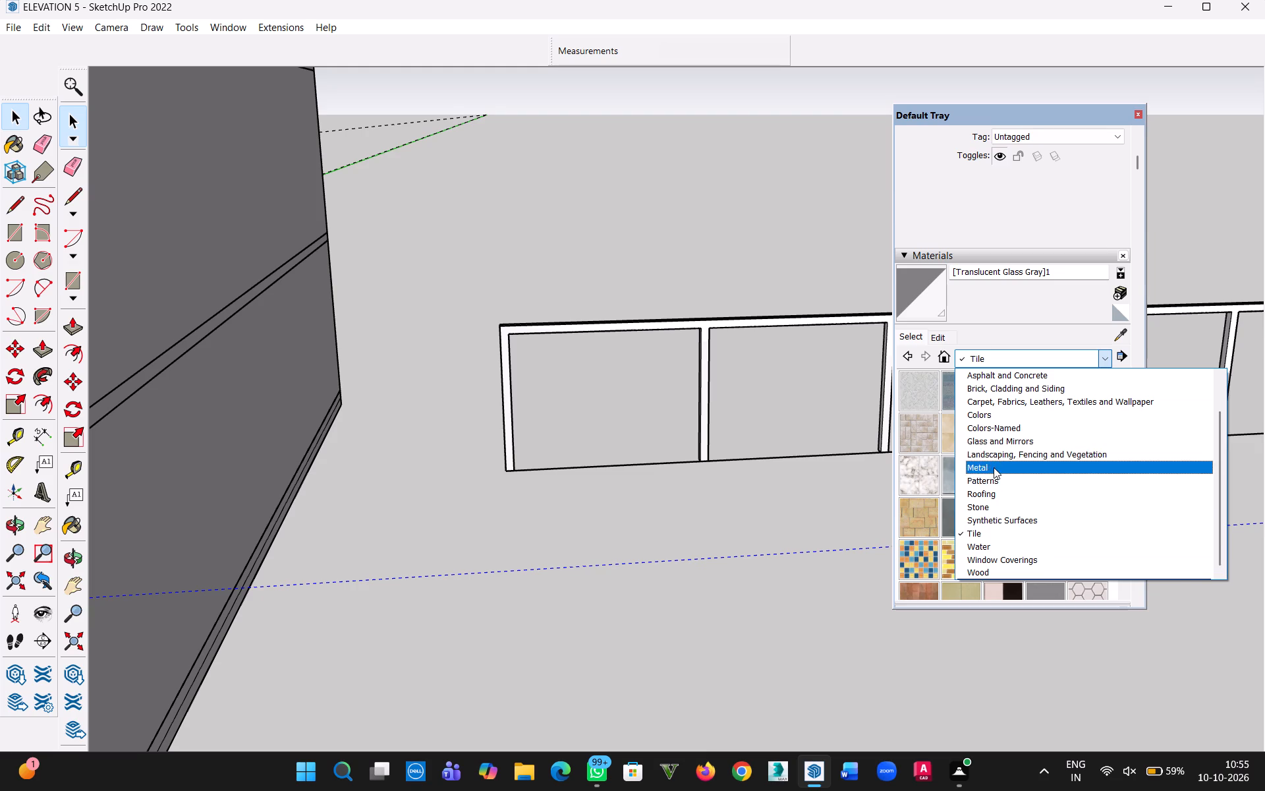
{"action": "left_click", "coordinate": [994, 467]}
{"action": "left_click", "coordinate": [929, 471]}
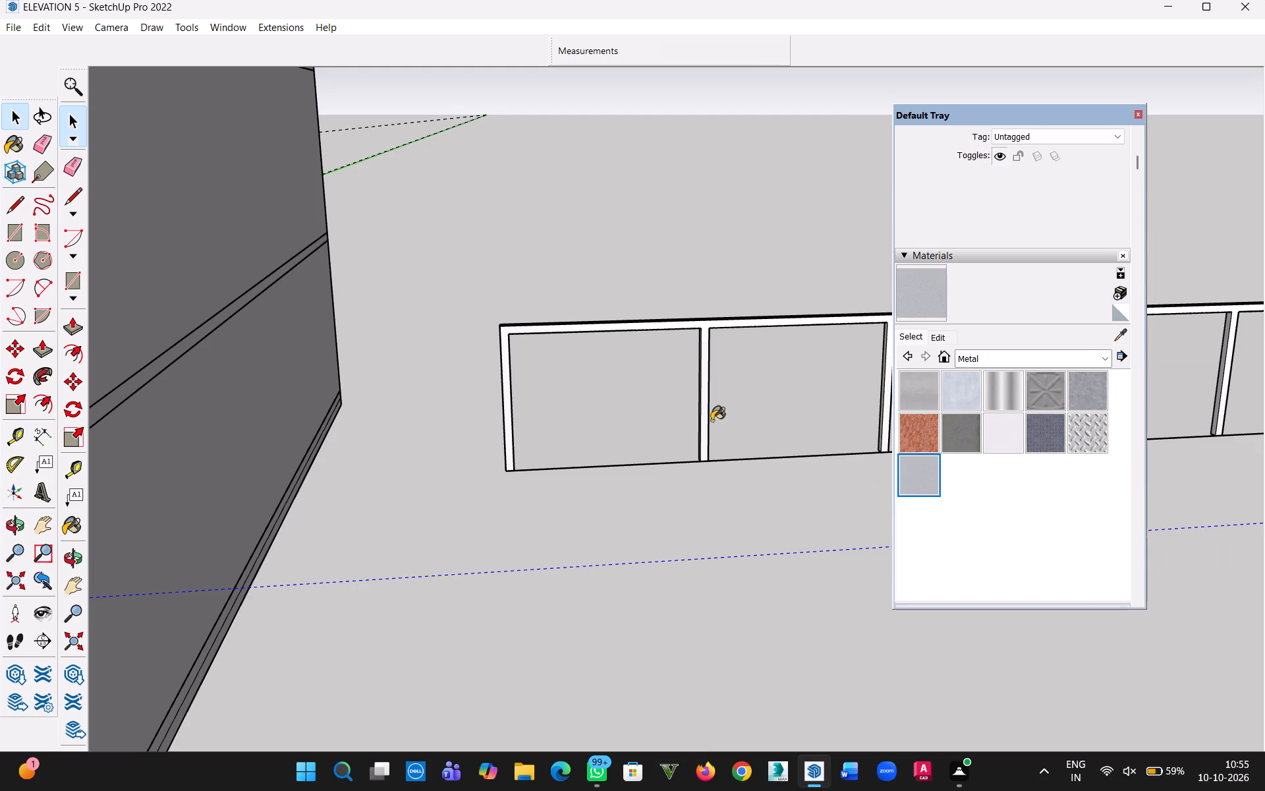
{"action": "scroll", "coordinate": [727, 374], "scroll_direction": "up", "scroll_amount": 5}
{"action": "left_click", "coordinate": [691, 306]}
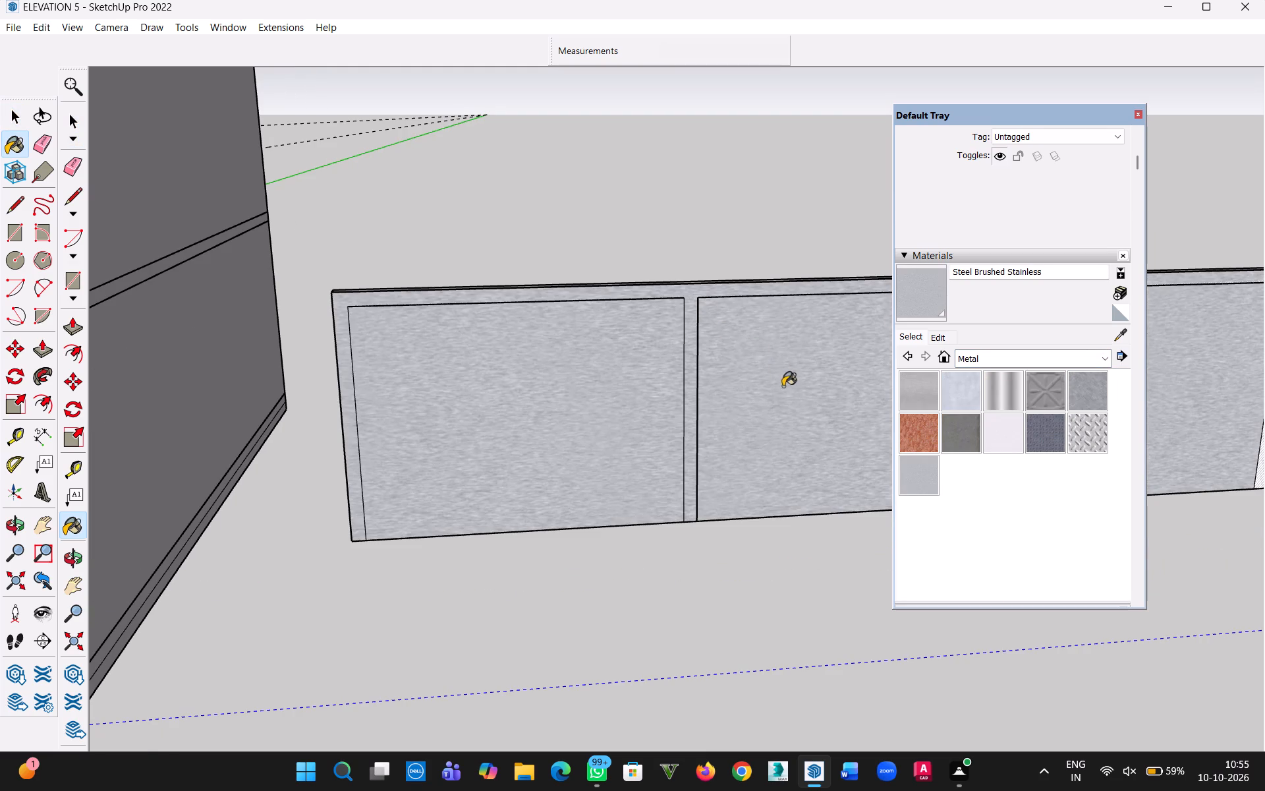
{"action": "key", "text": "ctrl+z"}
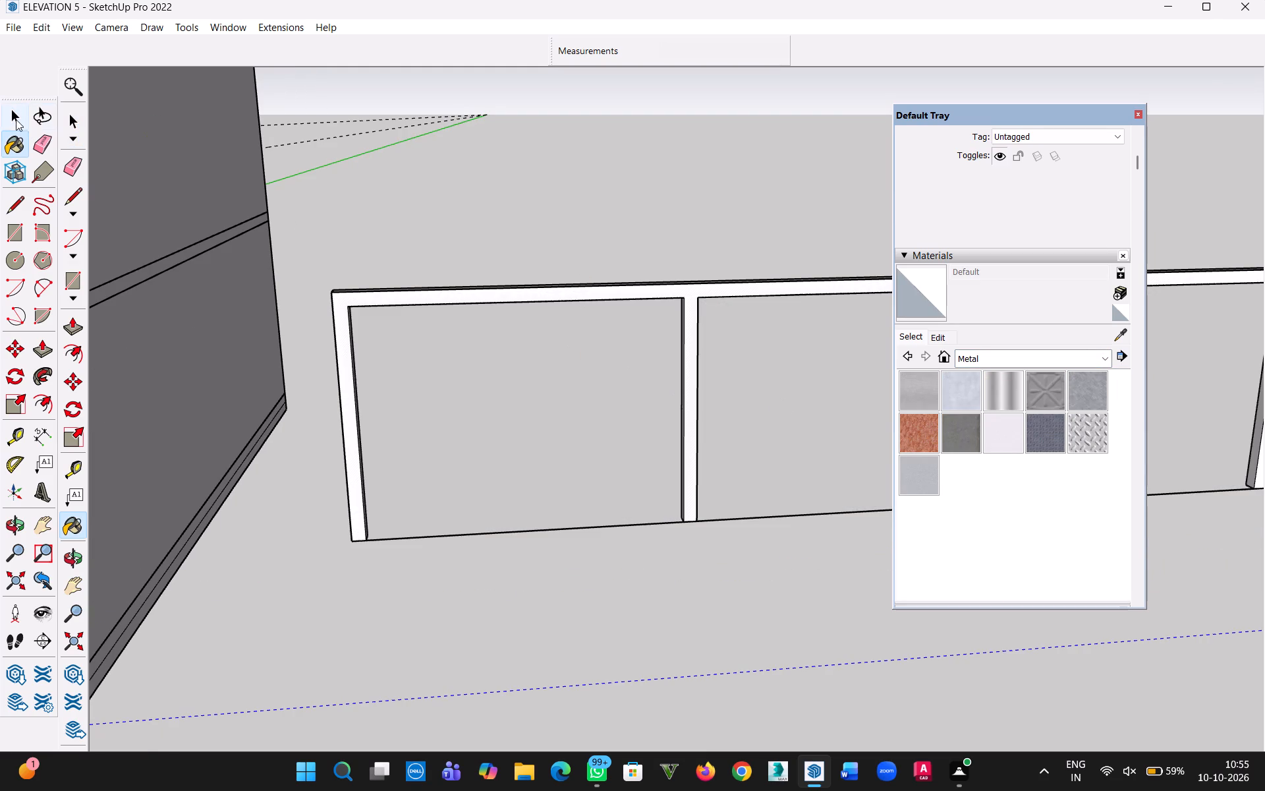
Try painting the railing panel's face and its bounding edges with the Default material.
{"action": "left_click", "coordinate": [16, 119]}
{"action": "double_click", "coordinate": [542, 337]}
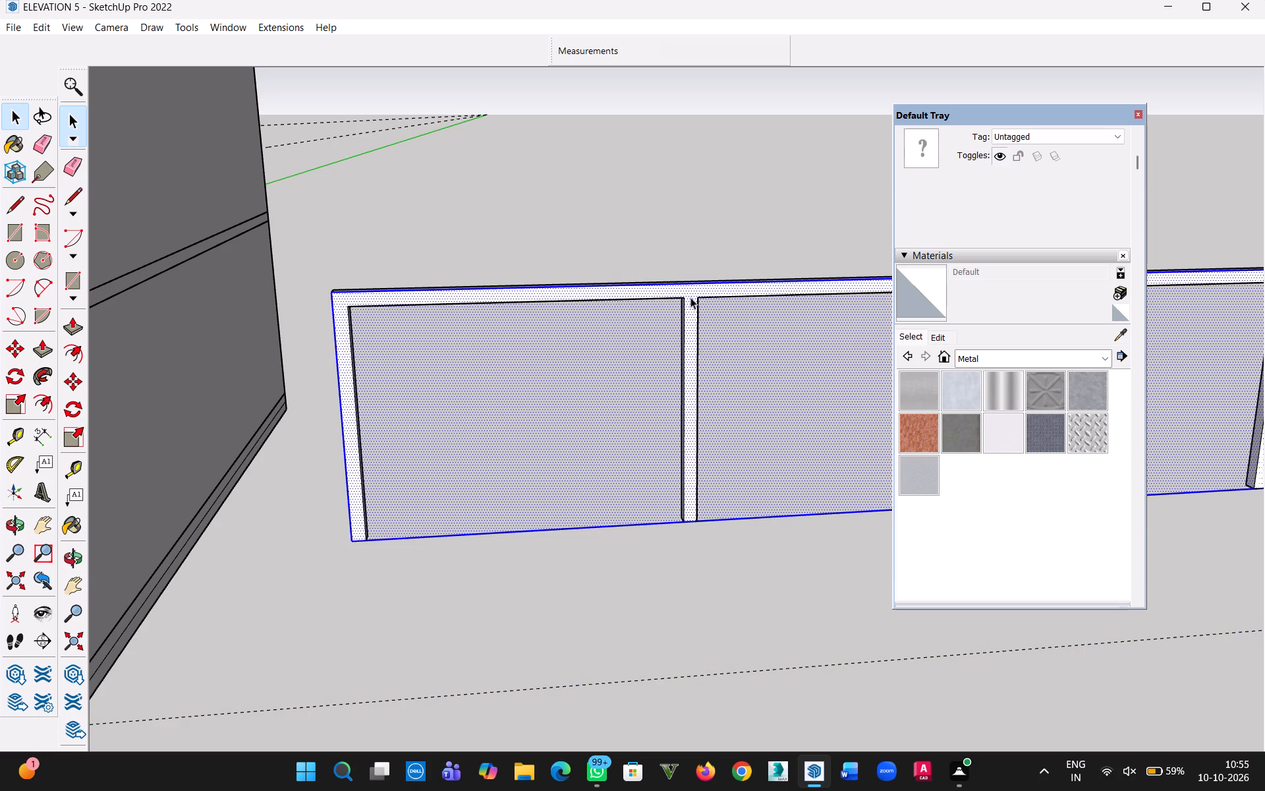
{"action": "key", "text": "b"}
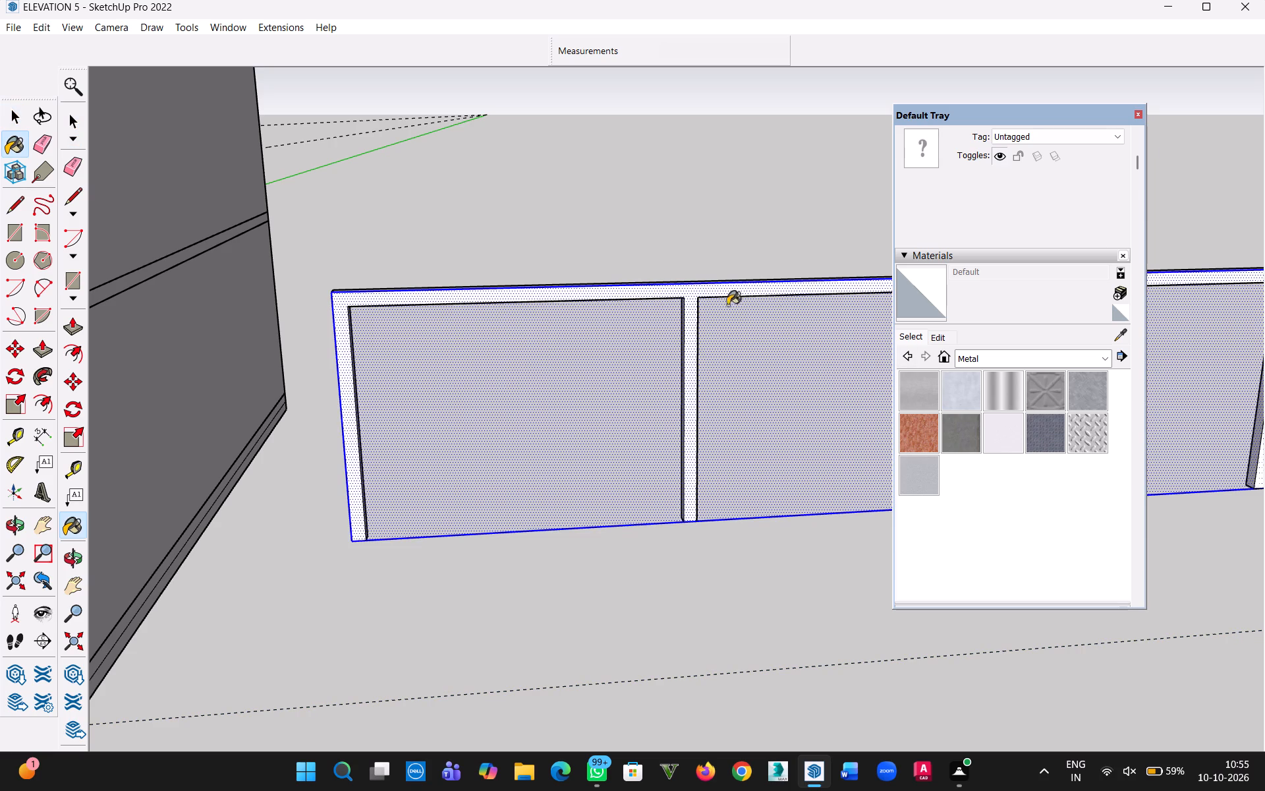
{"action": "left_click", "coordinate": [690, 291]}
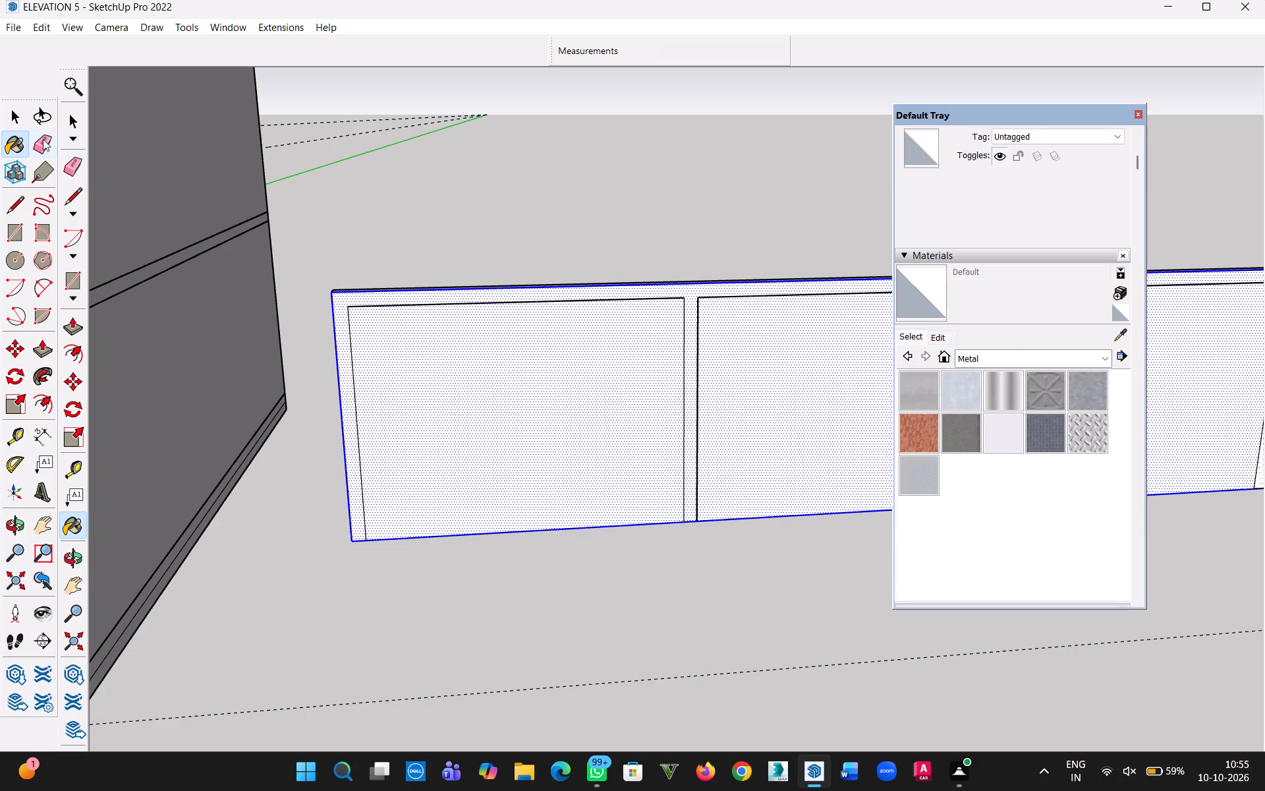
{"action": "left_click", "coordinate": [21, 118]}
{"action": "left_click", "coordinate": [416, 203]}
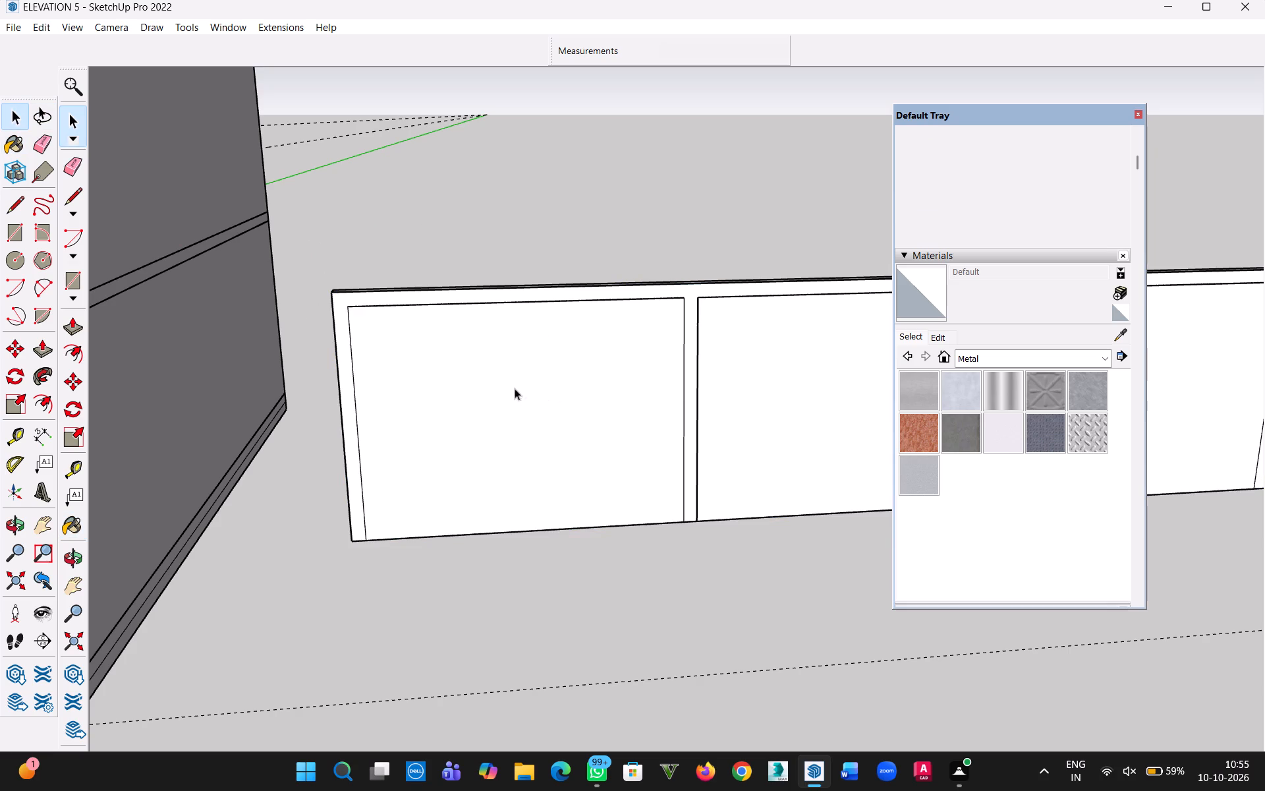
Paint the face of the long railing panel with Steel Brushed Stainless from the Metal collection.
{"action": "key", "text": "b"}
{"action": "left_click", "coordinate": [926, 481]}
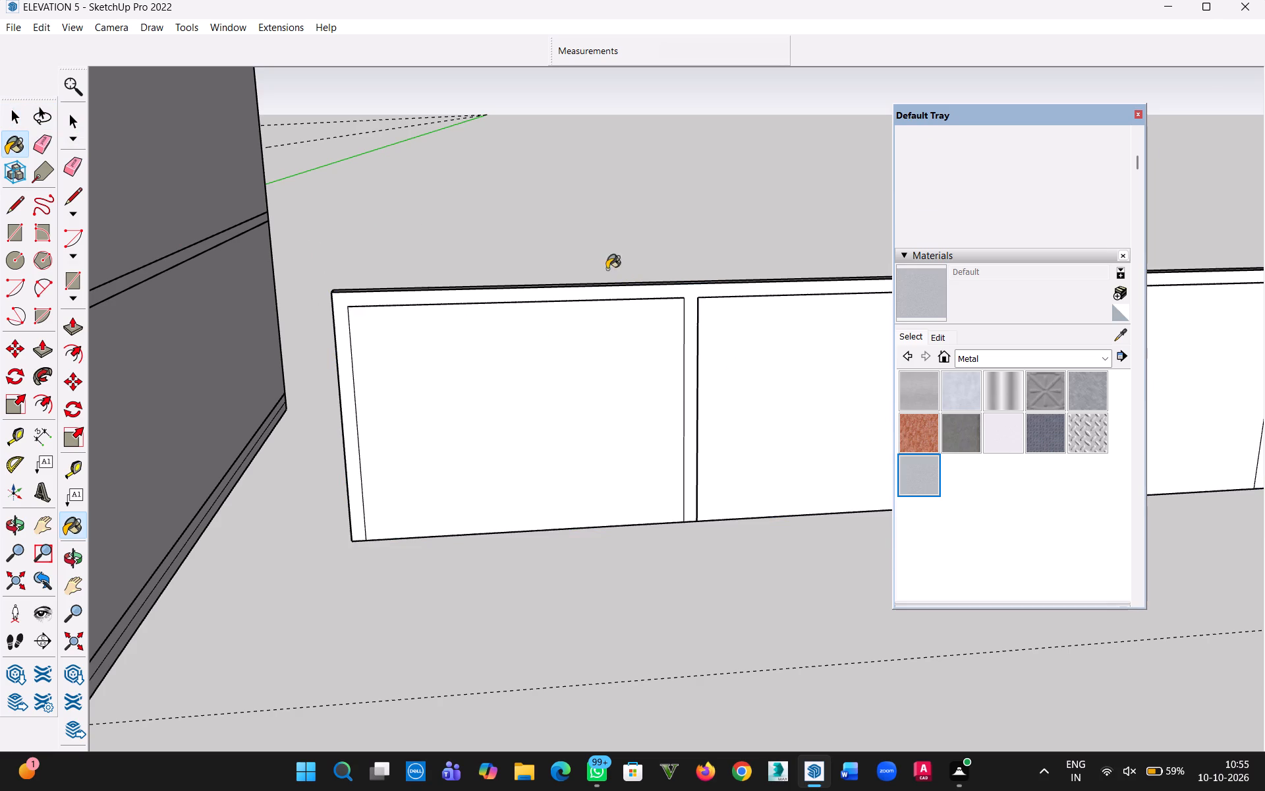
{"action": "left_click", "coordinate": [638, 294]}
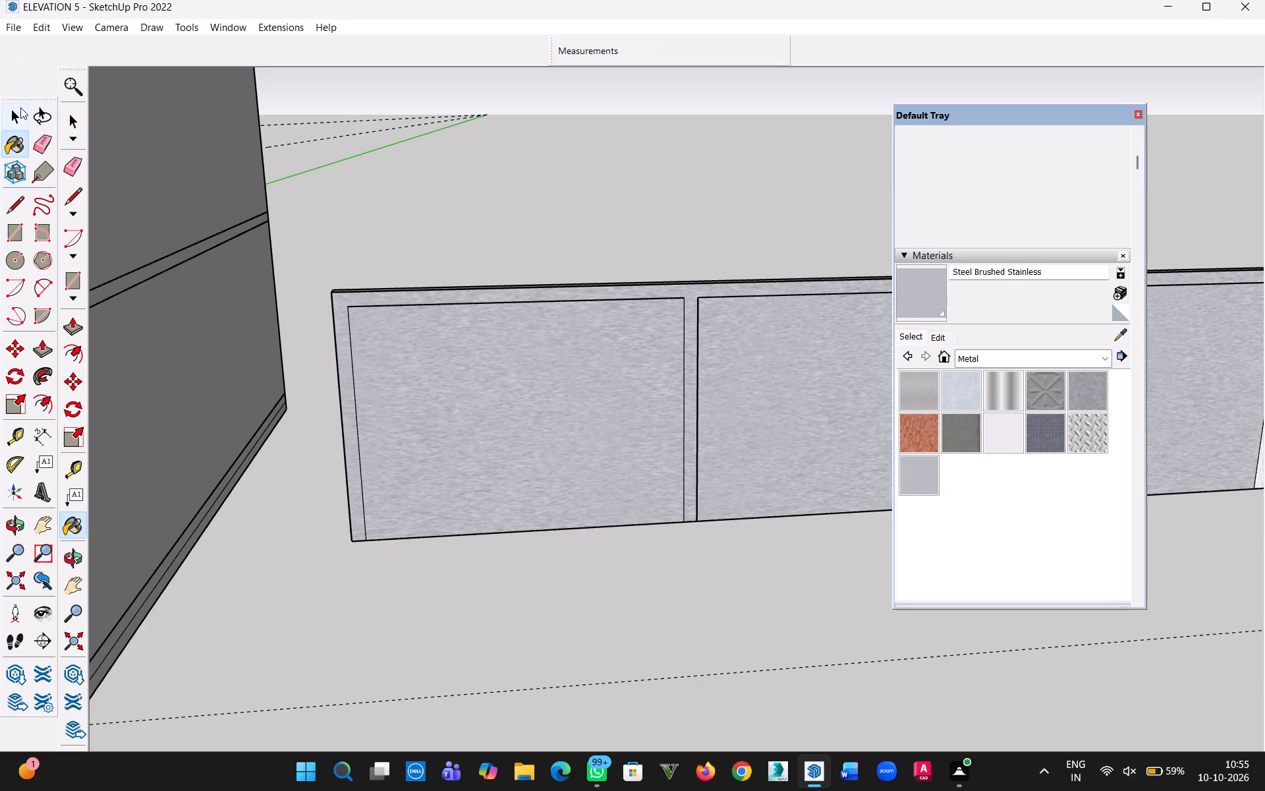
{"action": "left_click", "coordinate": [20, 109]}
{"action": "left_click", "coordinate": [654, 183]}
Examine the steel-painted railing panel and its frame from several angles beside the building.
{"action": "scroll", "coordinate": [685, 240], "scroll_direction": "down", "scroll_amount": 5}
{"action": "middle_click_drag", "start_coordinate": [432, 95], "coordinate": [438, 217]}
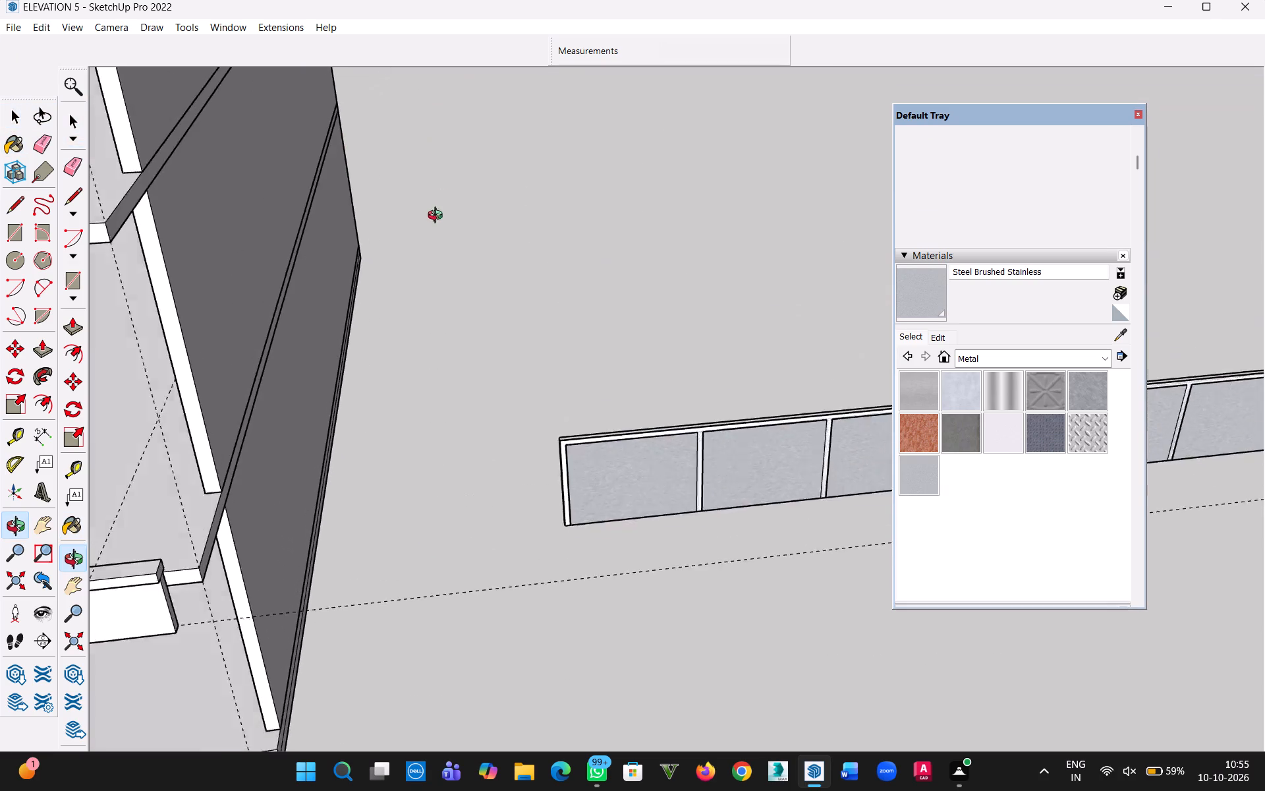
{"action": "middle_click_drag", "start_coordinate": [438, 217], "coordinate": [357, 276]}
{"action": "middle_click_drag", "start_coordinate": [559, 465], "coordinate": [943, 488]}
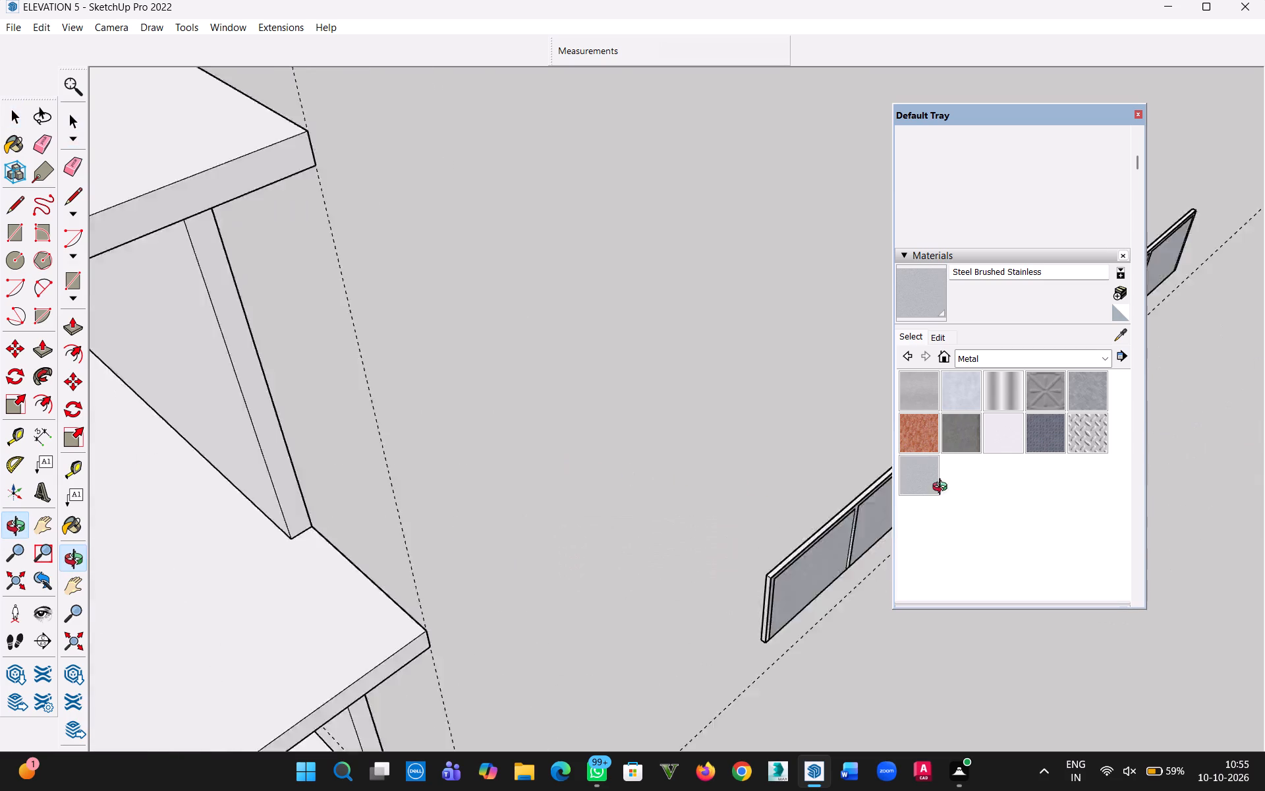
{"action": "middle_click_drag", "start_coordinate": [943, 488], "coordinate": [731, 268]}
{"action": "scroll", "coordinate": [664, 343], "scroll_direction": "up", "scroll_amount": 5}
{"action": "middle_click_drag", "start_coordinate": [673, 405], "coordinate": [579, 403]}
{"action": "key", "text": "Escape"}
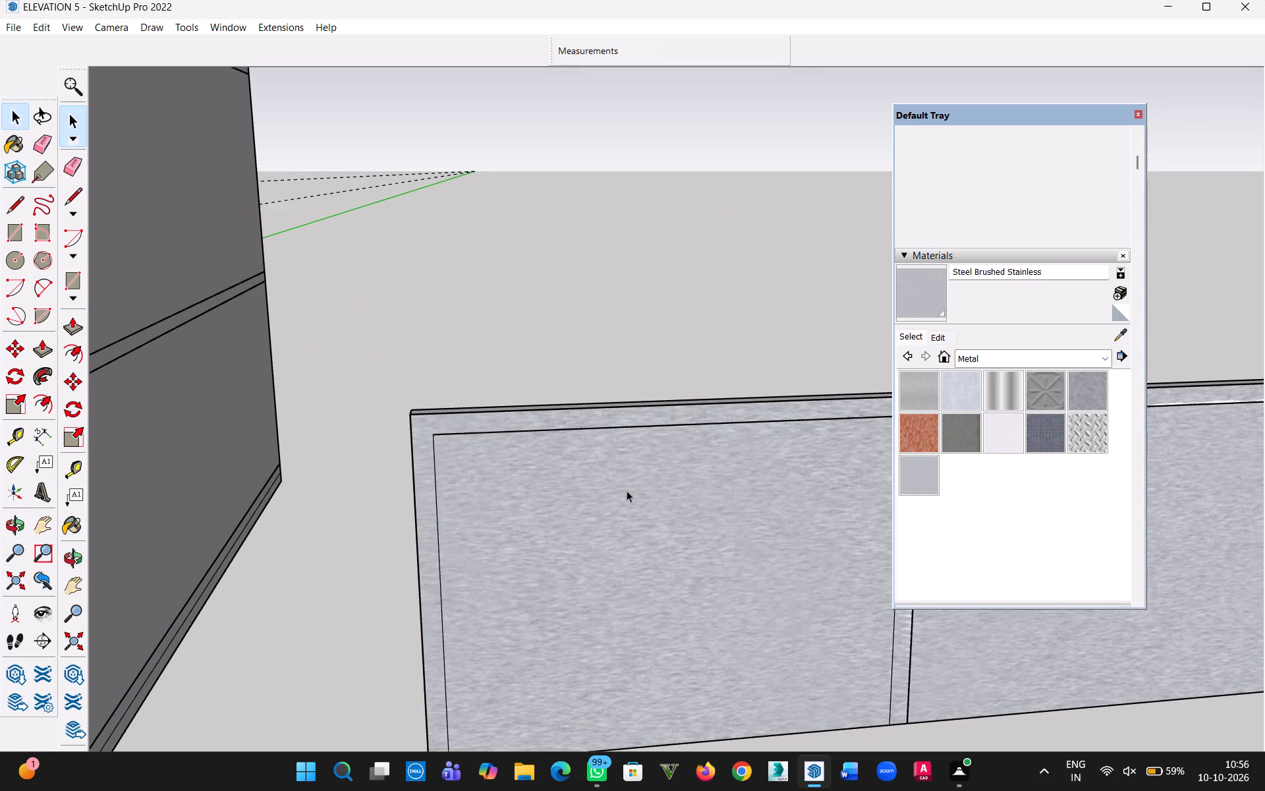
{"action": "key", "text": "Escape"}
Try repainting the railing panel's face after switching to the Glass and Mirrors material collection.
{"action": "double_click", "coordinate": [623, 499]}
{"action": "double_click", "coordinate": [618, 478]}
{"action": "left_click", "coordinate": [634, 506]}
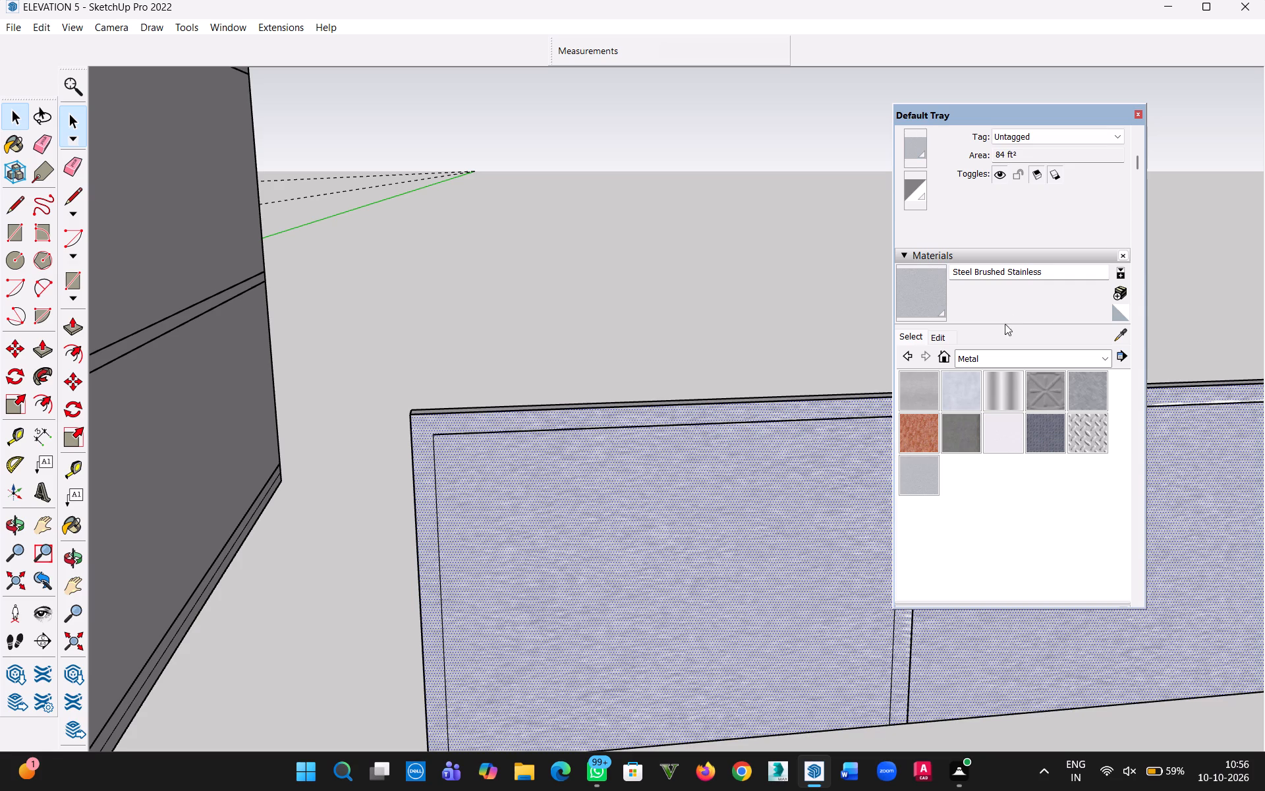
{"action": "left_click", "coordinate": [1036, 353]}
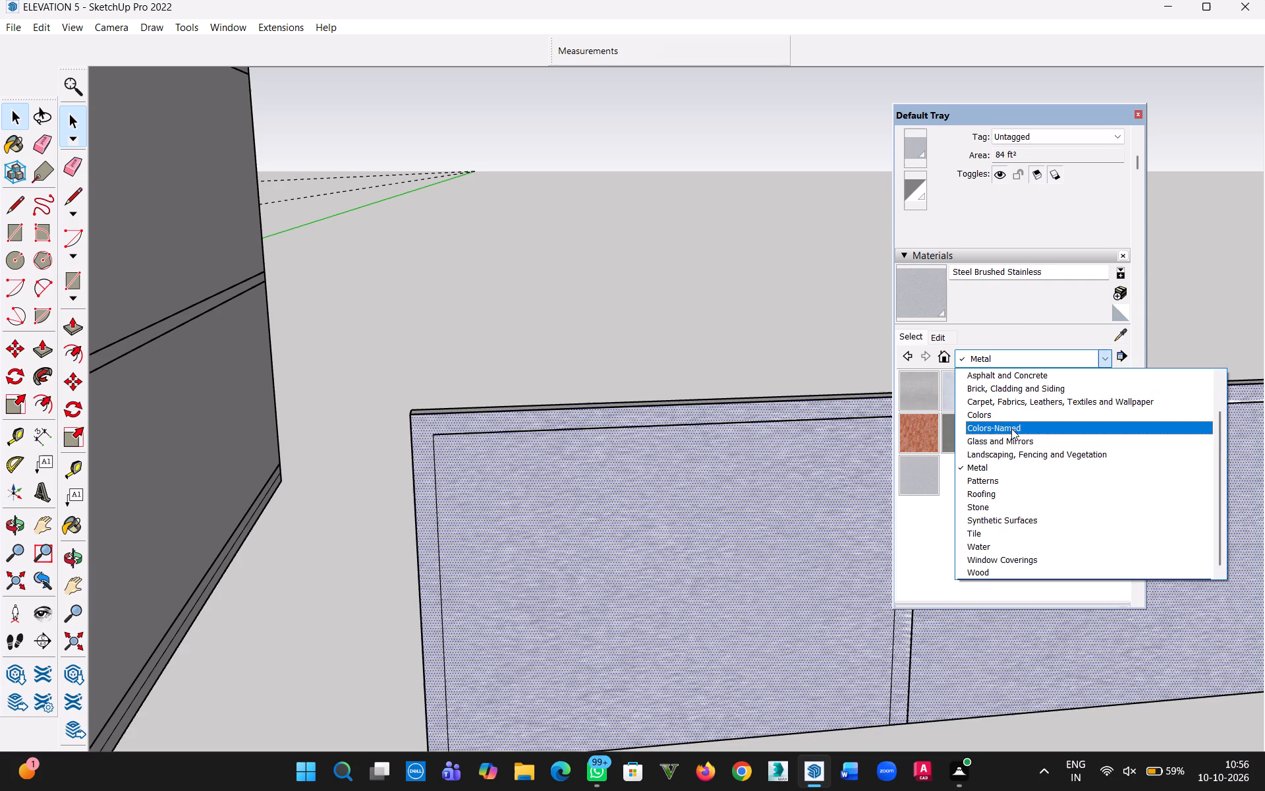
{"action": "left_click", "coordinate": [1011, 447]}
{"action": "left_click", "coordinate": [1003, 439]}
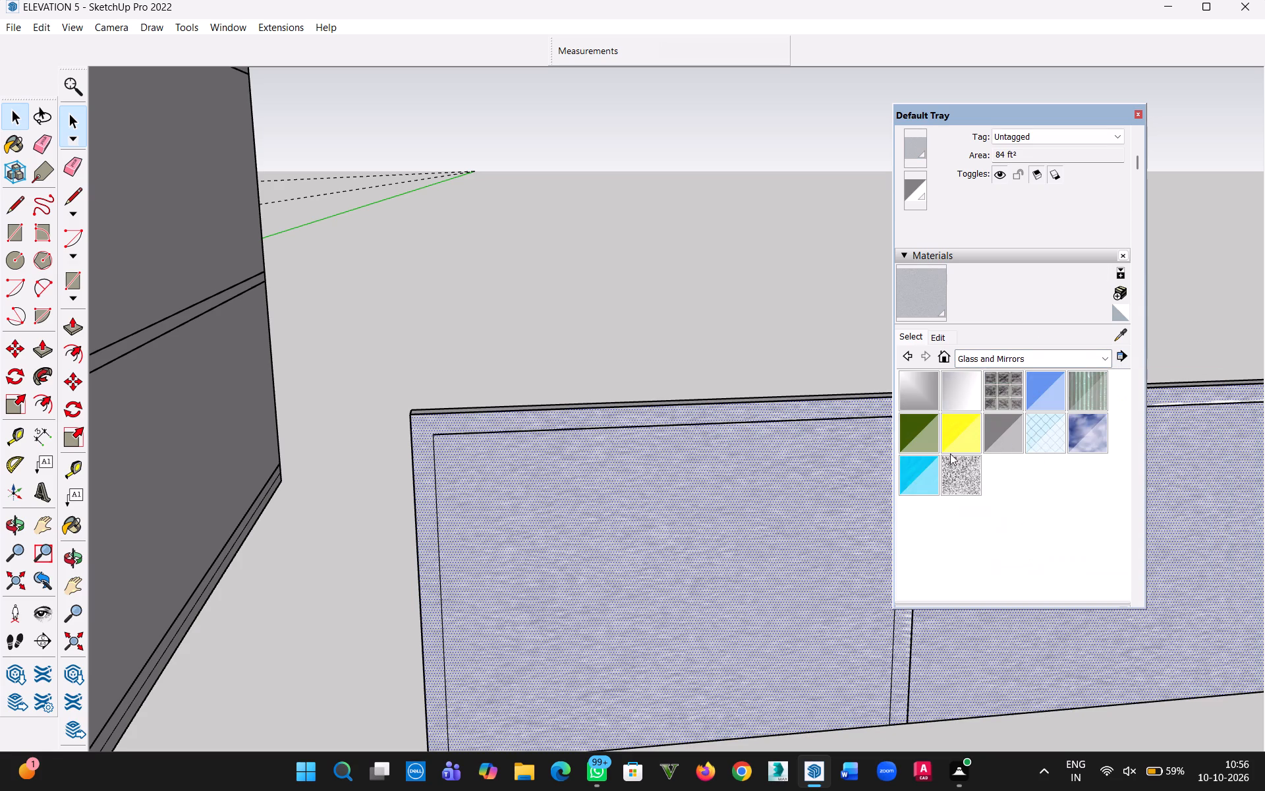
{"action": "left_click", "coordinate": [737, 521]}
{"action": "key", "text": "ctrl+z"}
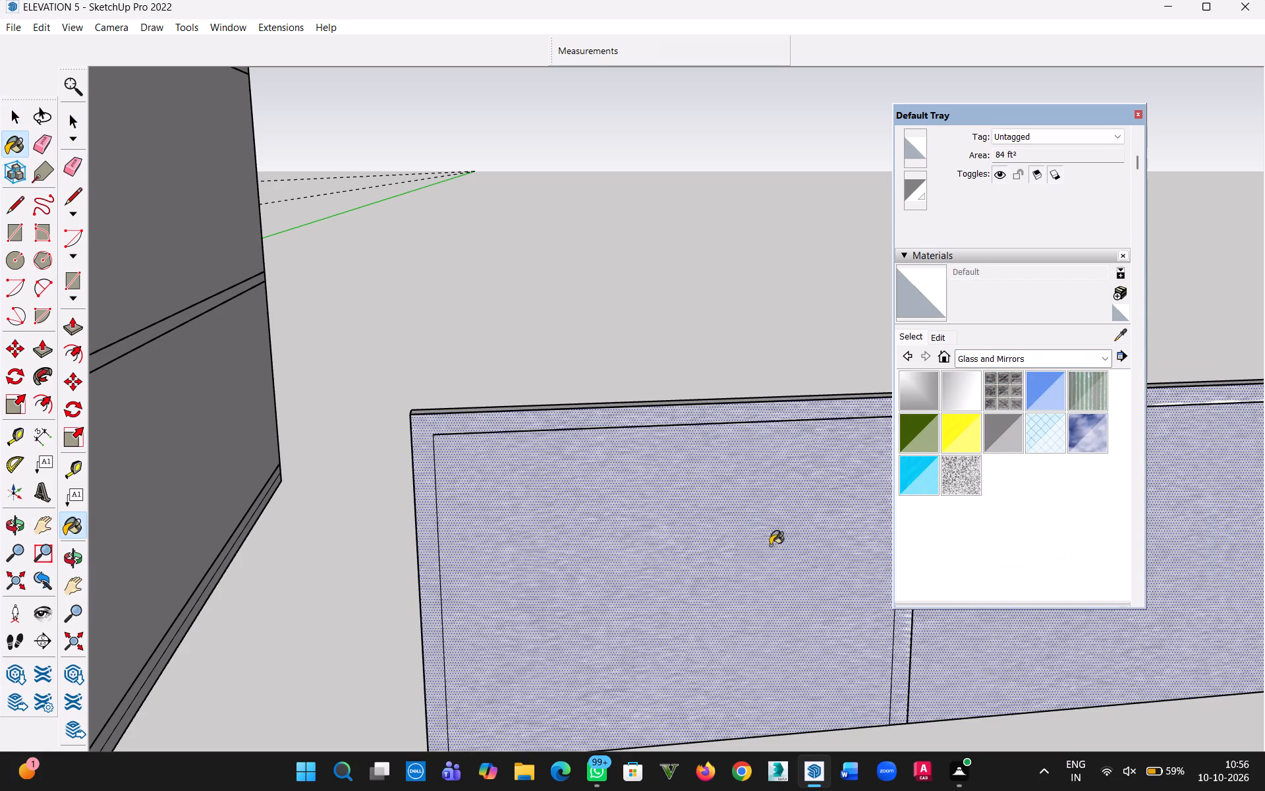
Examine the railing panel and its vertical frame members along the full length, with the panel face and bounding edges selected.
{"action": "left_click", "coordinate": [9, 116]}
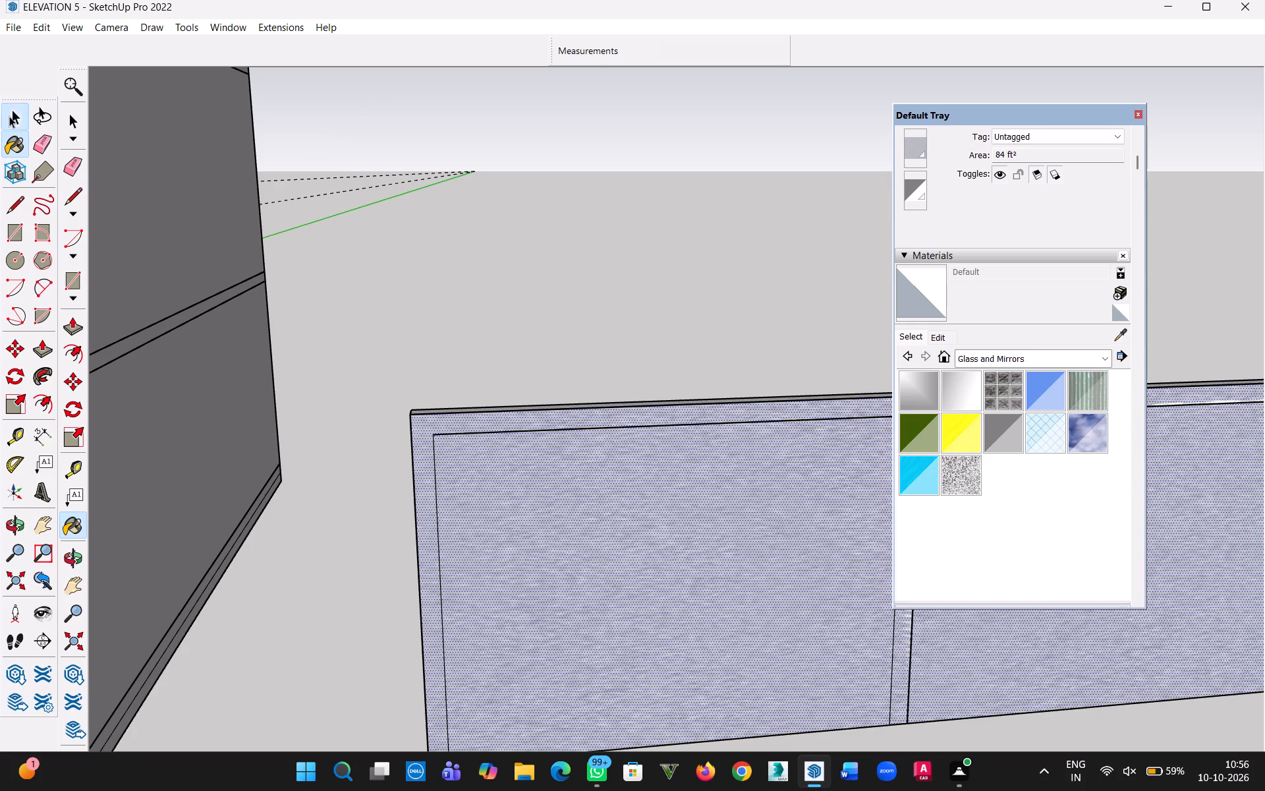
{"action": "left_click", "coordinate": [474, 498]}
{"action": "triple_click", "coordinate": [485, 506]}
{"action": "key", "text": "h"}
{"action": "left_click_drag", "start_coordinate": [536, 514], "coordinate": [356, 452]}
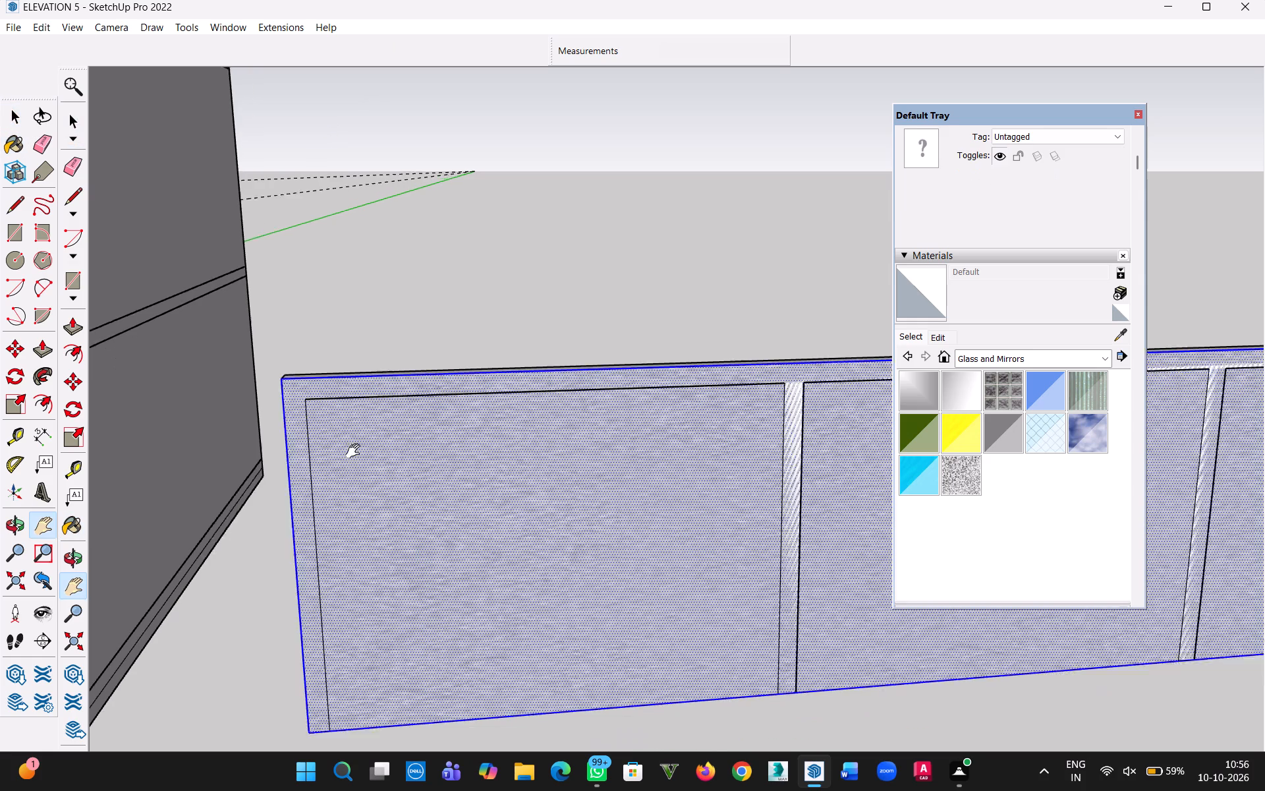
{"action": "left_click_drag", "start_coordinate": [356, 452], "coordinate": [359, 386]}
{"action": "type", "text": "HHH"}
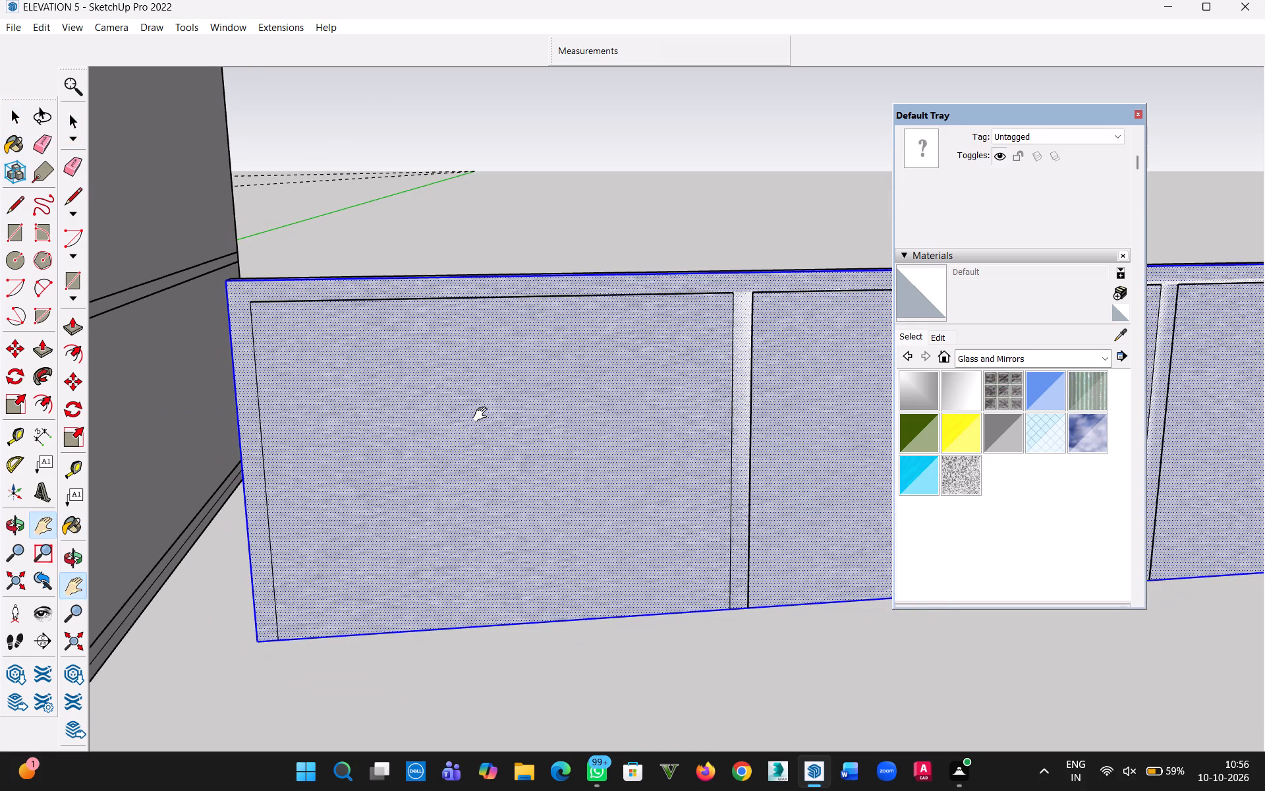
{"action": "double_click", "coordinate": [483, 415]}
{"action": "scroll", "coordinate": [542, 415], "scroll_direction": "down", "scroll_amount": 3}
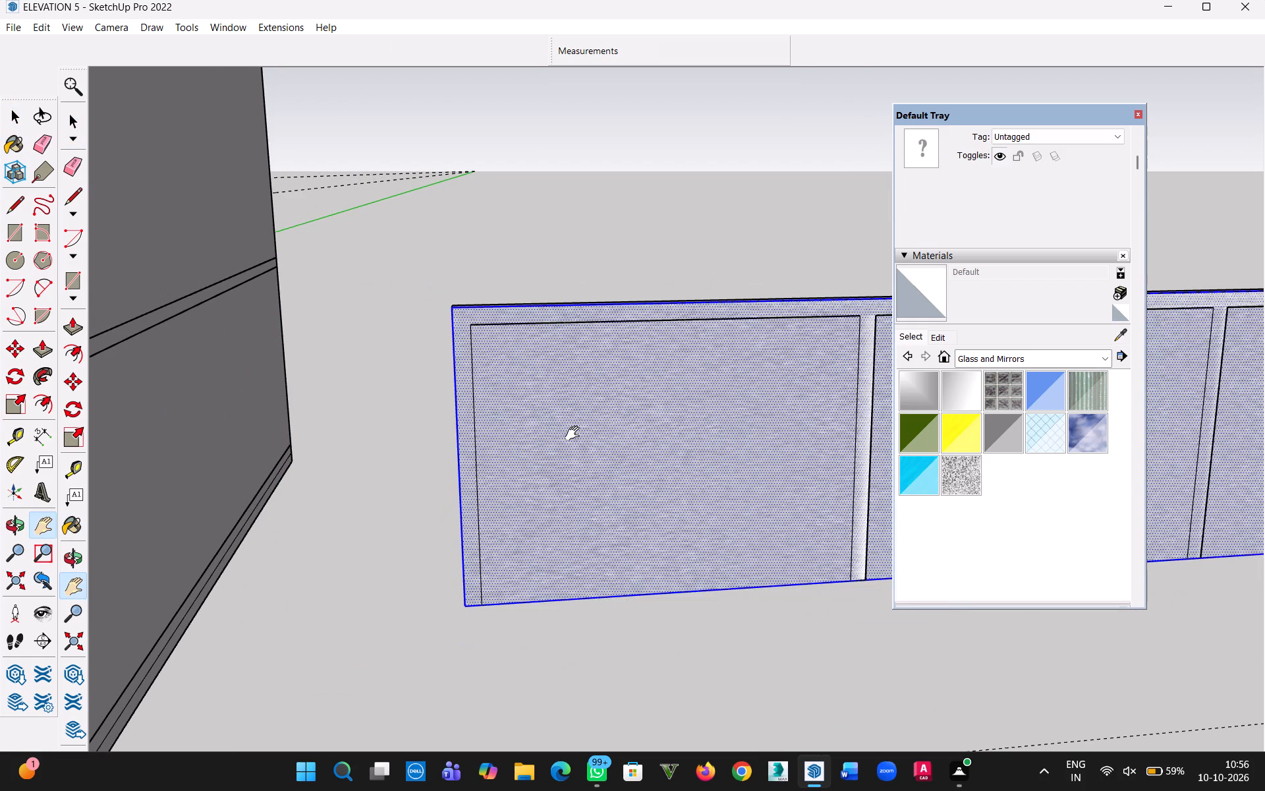
{"action": "left_click", "coordinate": [24, 123]}
{"action": "left_click", "coordinate": [671, 483]}
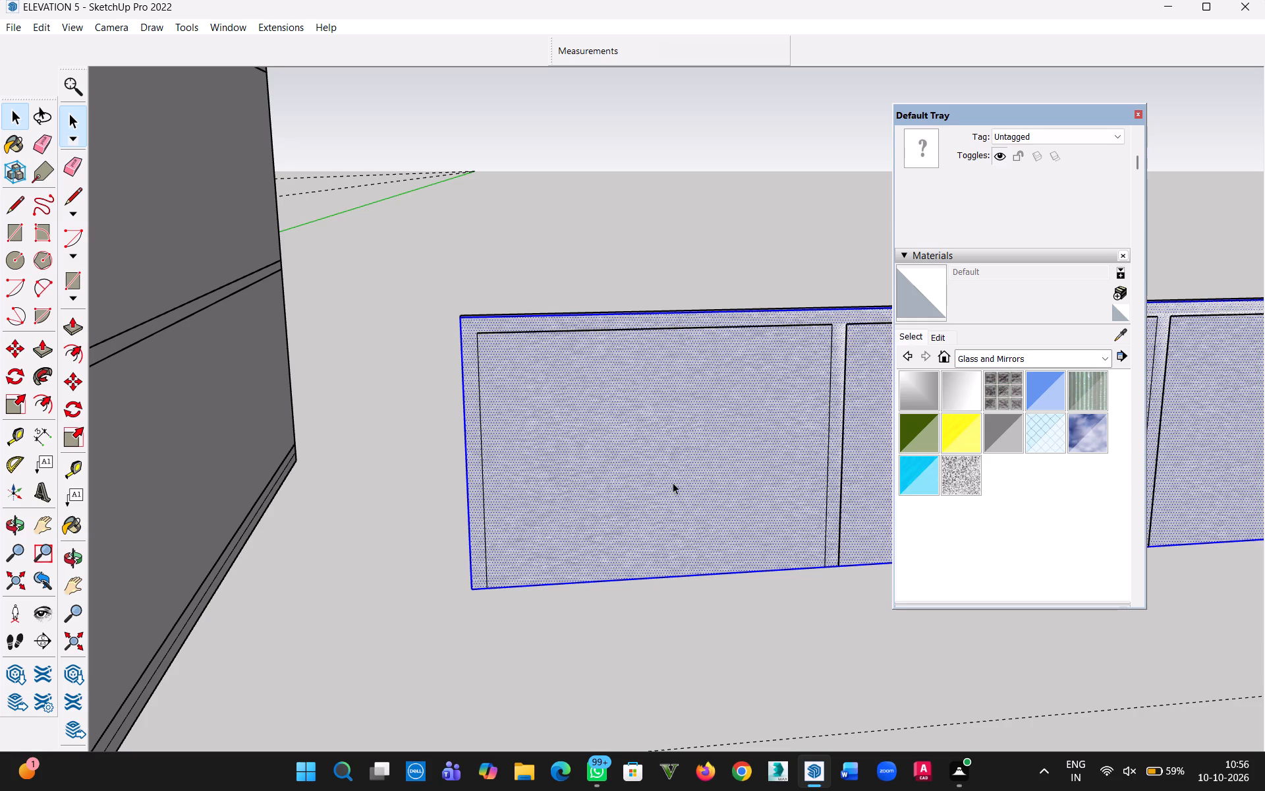
{"action": "triple_click", "coordinate": [660, 480]}
{"action": "triple_click", "coordinate": [660, 480]}
{"action": "triple_click", "coordinate": [660, 480]}
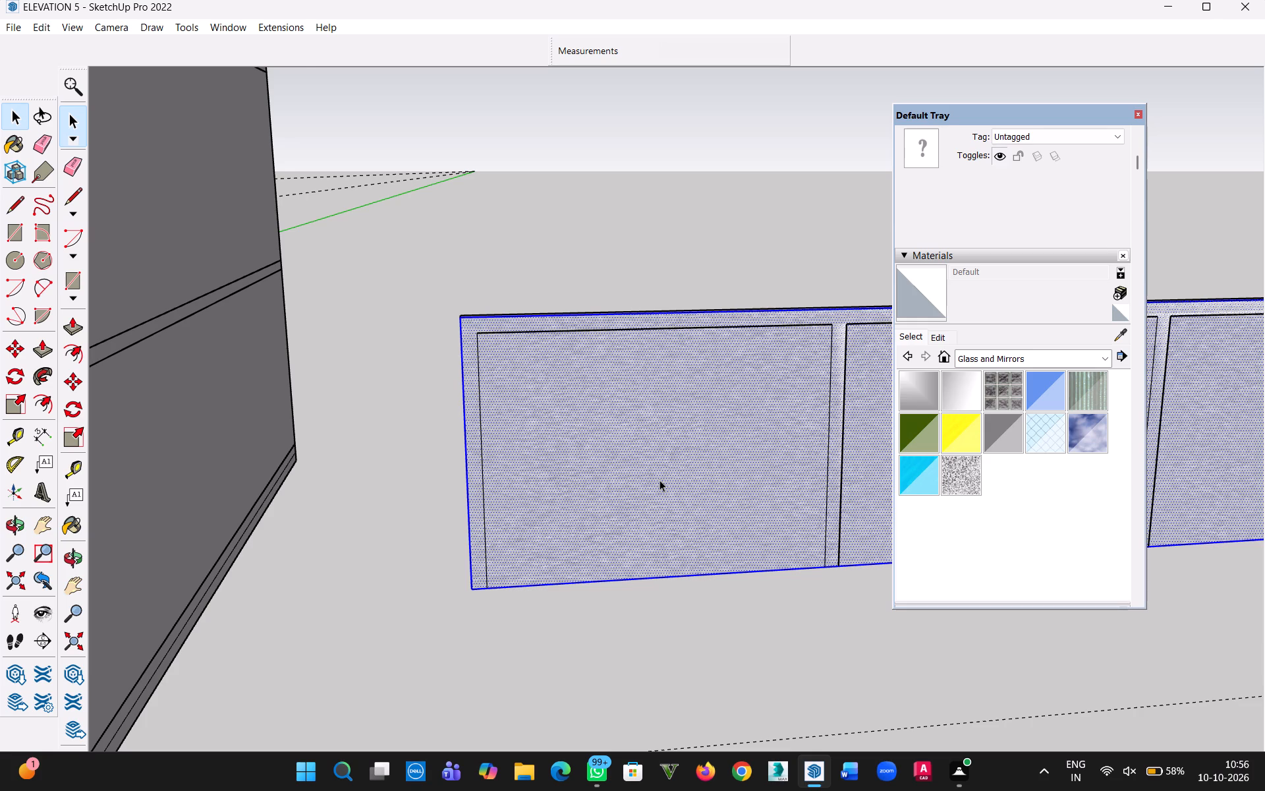
{"action": "double_click", "coordinate": [660, 480]}
{"action": "scroll", "coordinate": [660, 476], "scroll_direction": "down", "scroll_amount": 9}
{"action": "key", "text": "h"}
{"action": "left_click_drag", "start_coordinate": [688, 465], "coordinate": [443, 468]}
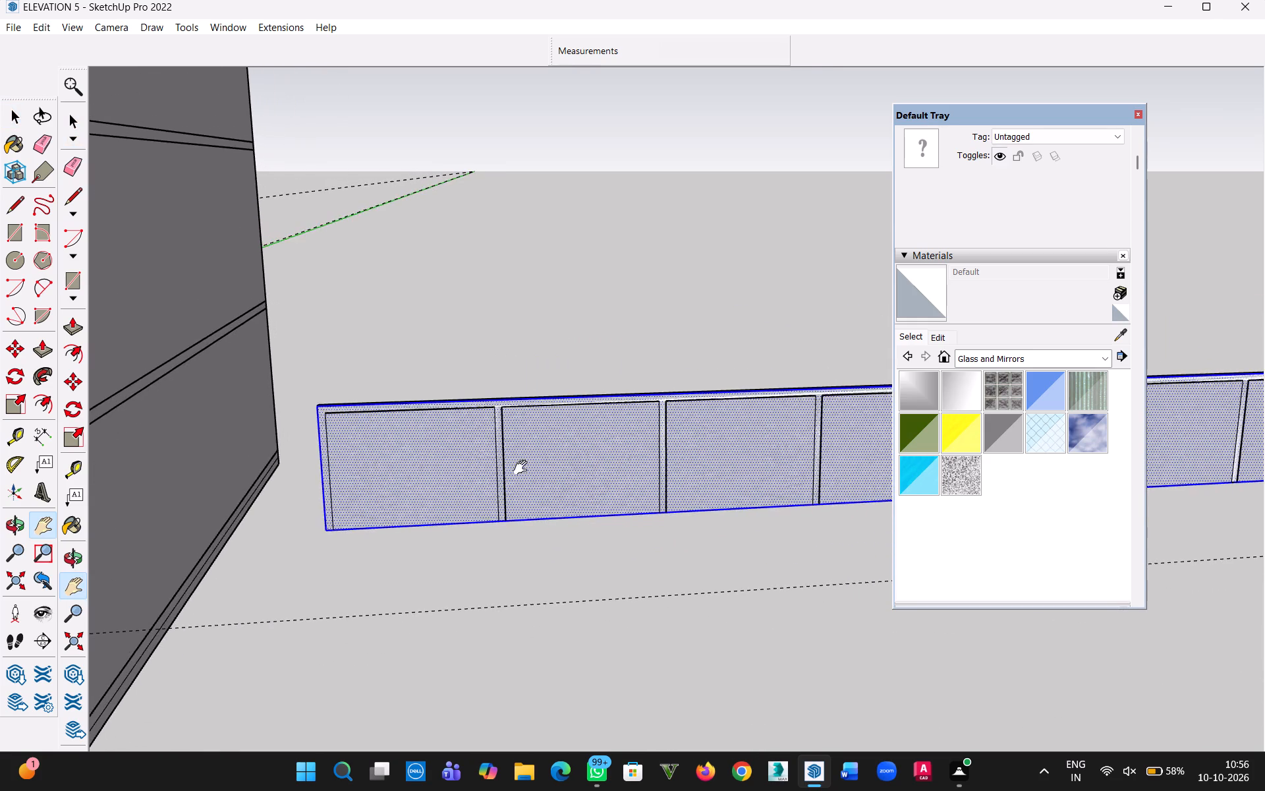
{"action": "scroll", "coordinate": [575, 461], "scroll_direction": "down", "scroll_amount": 7}
{"action": "left_click_drag", "start_coordinate": [660, 483], "coordinate": [440, 492]}
{"action": "scroll", "coordinate": [685, 483], "scroll_direction": "up", "scroll_amount": 5}
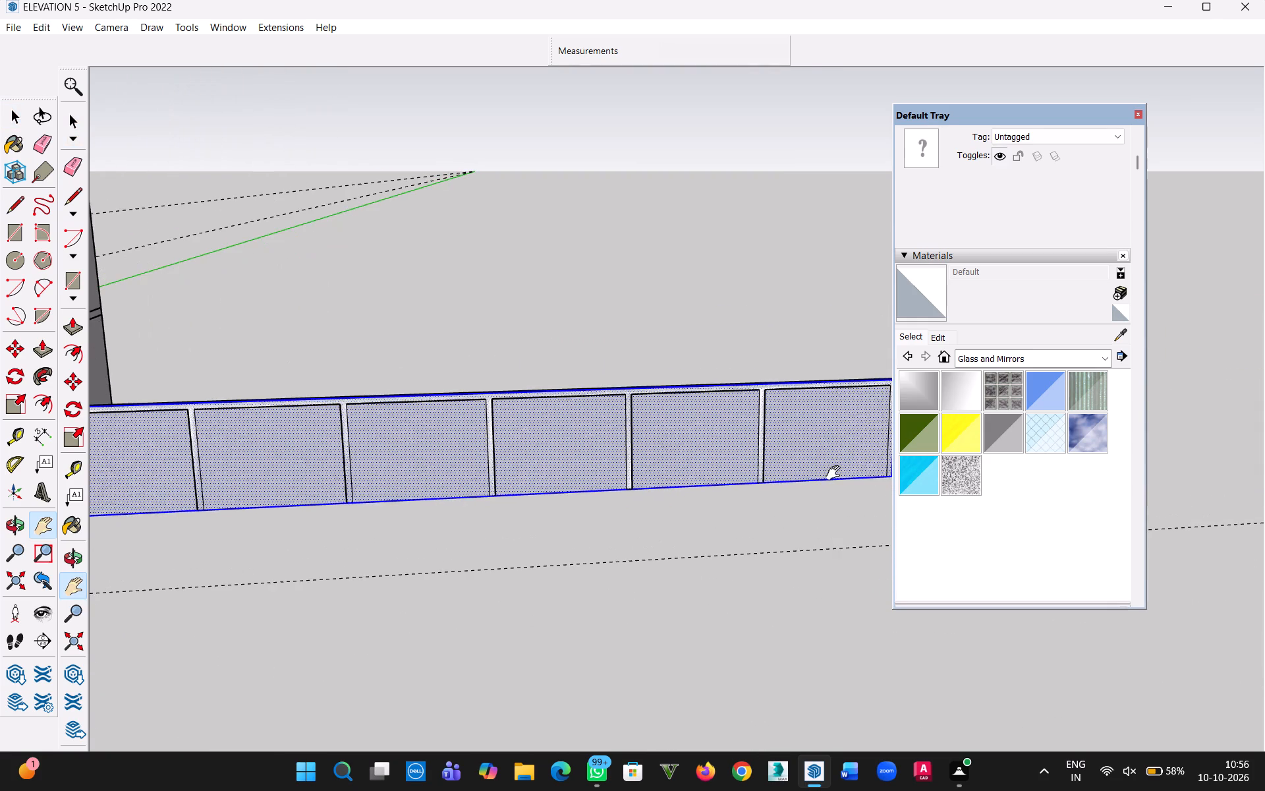
{"action": "scroll", "coordinate": [829, 472], "scroll_direction": "down", "scroll_amount": 2}
{"action": "triple_click", "coordinate": [806, 463]}
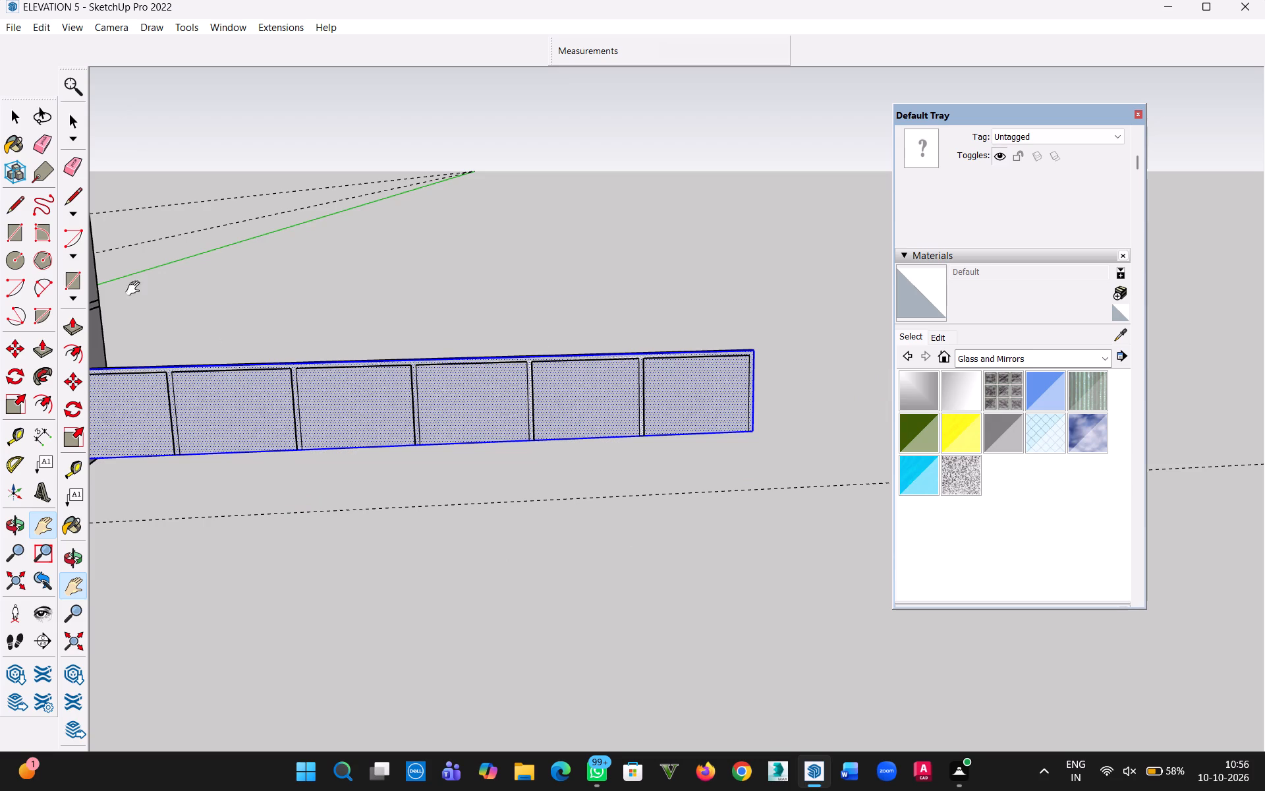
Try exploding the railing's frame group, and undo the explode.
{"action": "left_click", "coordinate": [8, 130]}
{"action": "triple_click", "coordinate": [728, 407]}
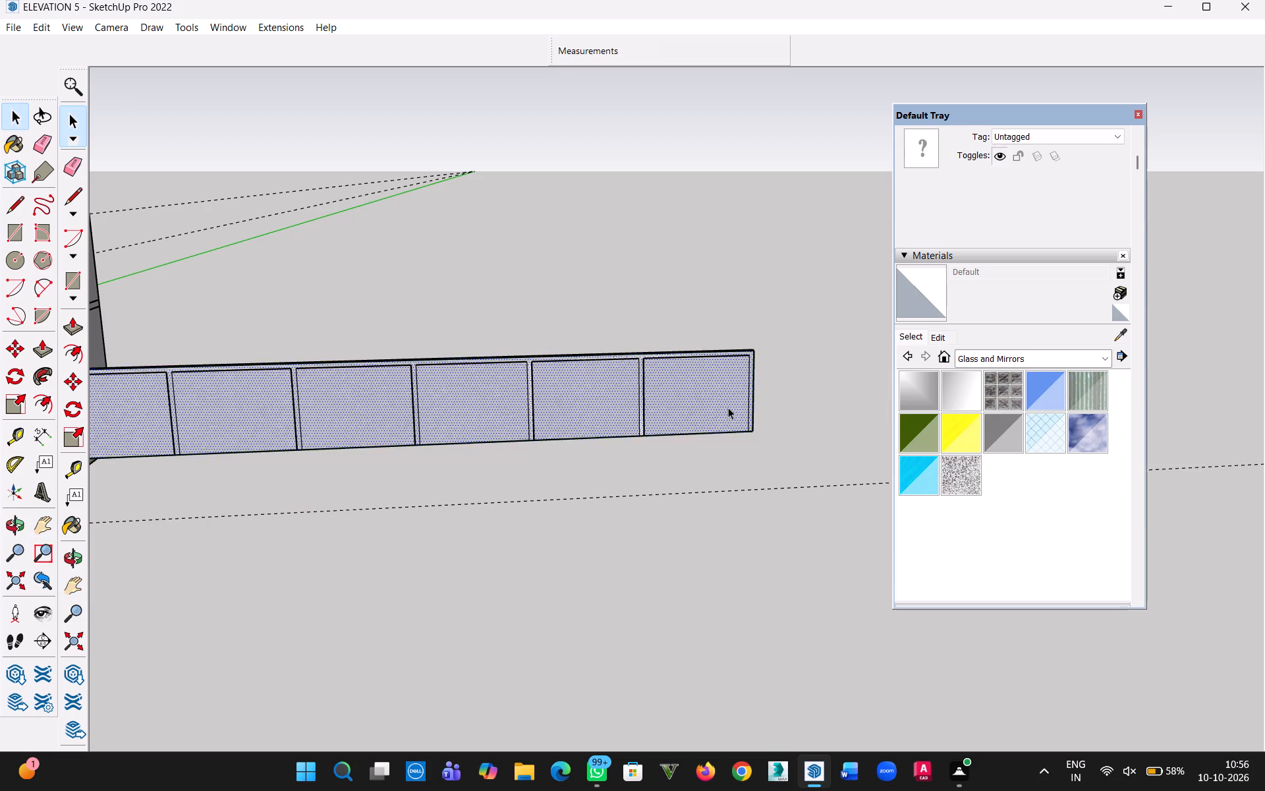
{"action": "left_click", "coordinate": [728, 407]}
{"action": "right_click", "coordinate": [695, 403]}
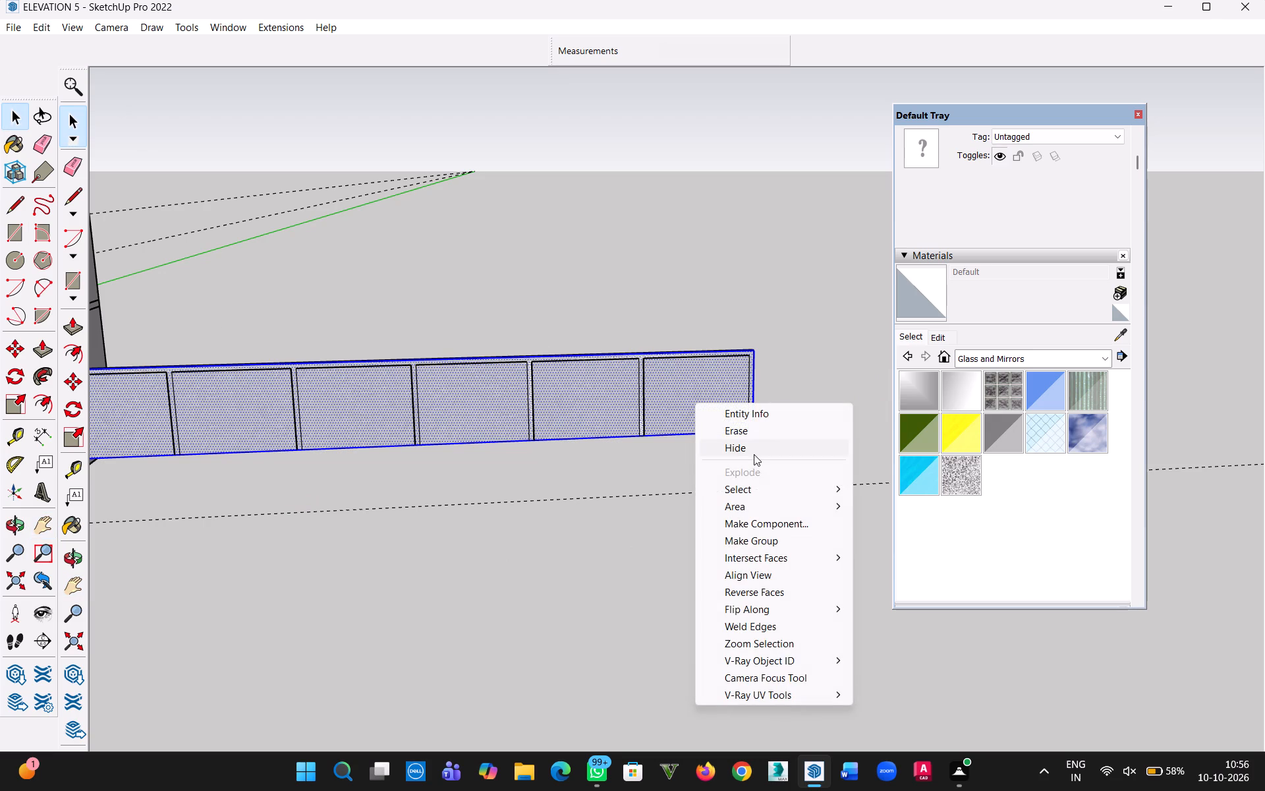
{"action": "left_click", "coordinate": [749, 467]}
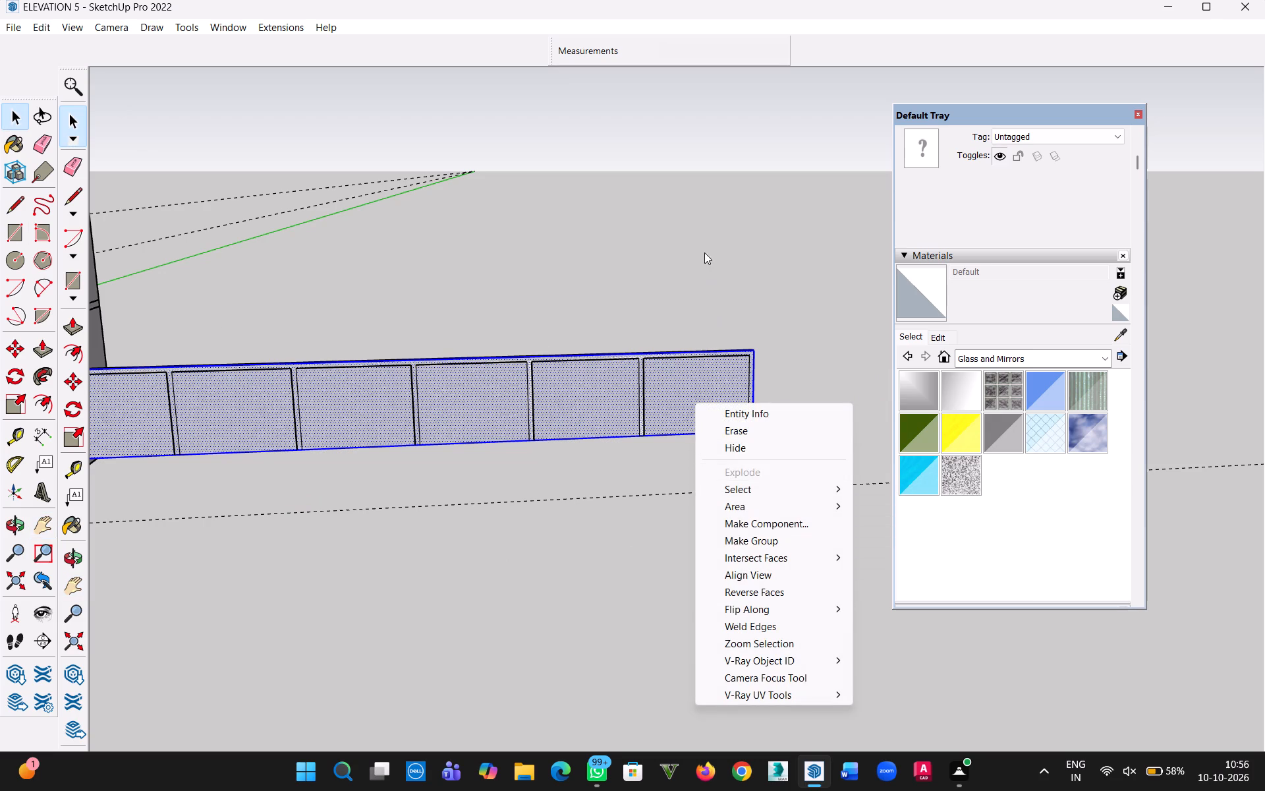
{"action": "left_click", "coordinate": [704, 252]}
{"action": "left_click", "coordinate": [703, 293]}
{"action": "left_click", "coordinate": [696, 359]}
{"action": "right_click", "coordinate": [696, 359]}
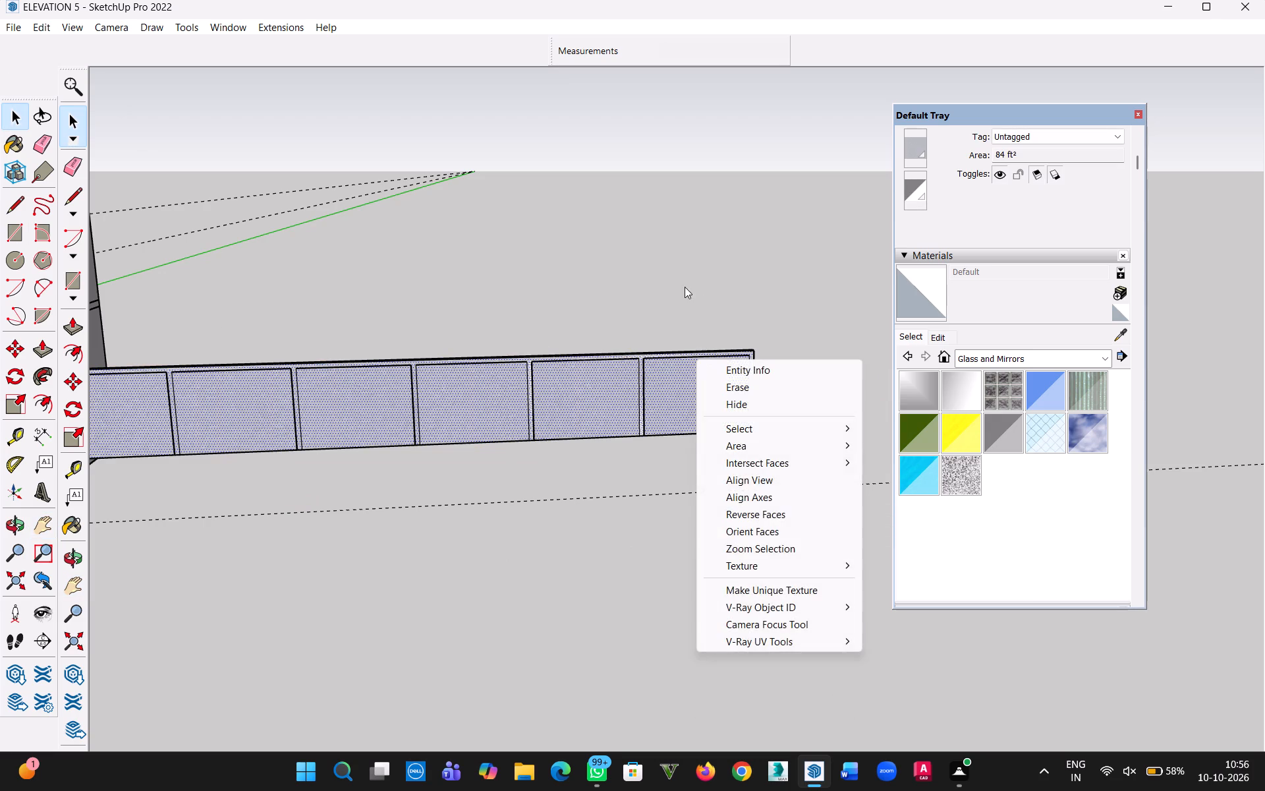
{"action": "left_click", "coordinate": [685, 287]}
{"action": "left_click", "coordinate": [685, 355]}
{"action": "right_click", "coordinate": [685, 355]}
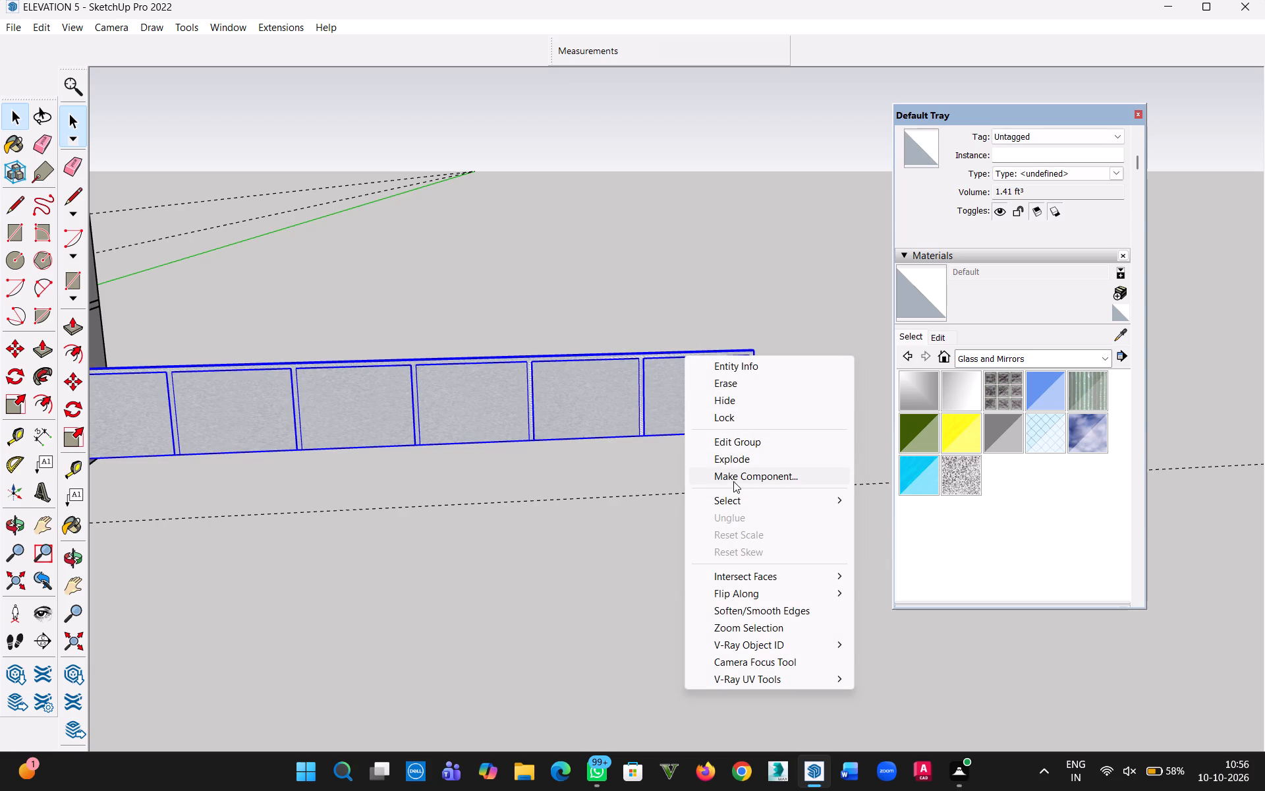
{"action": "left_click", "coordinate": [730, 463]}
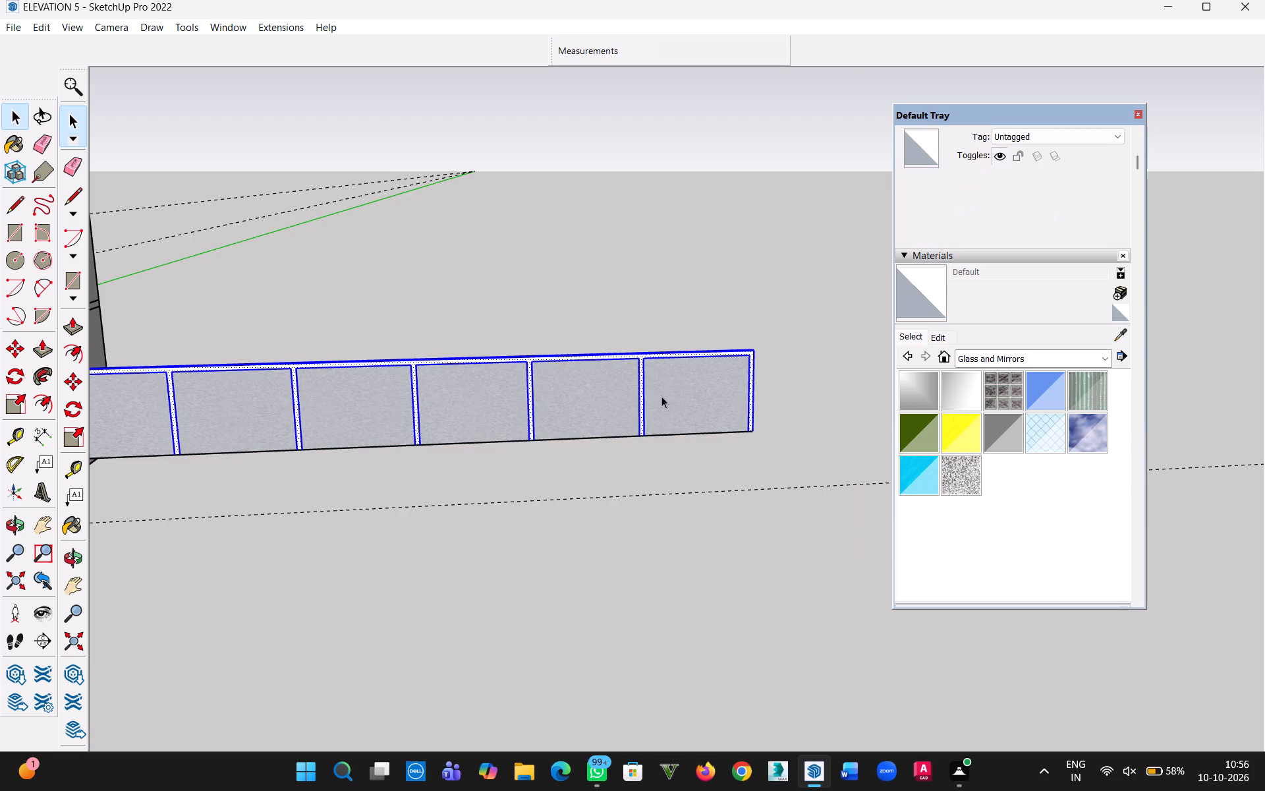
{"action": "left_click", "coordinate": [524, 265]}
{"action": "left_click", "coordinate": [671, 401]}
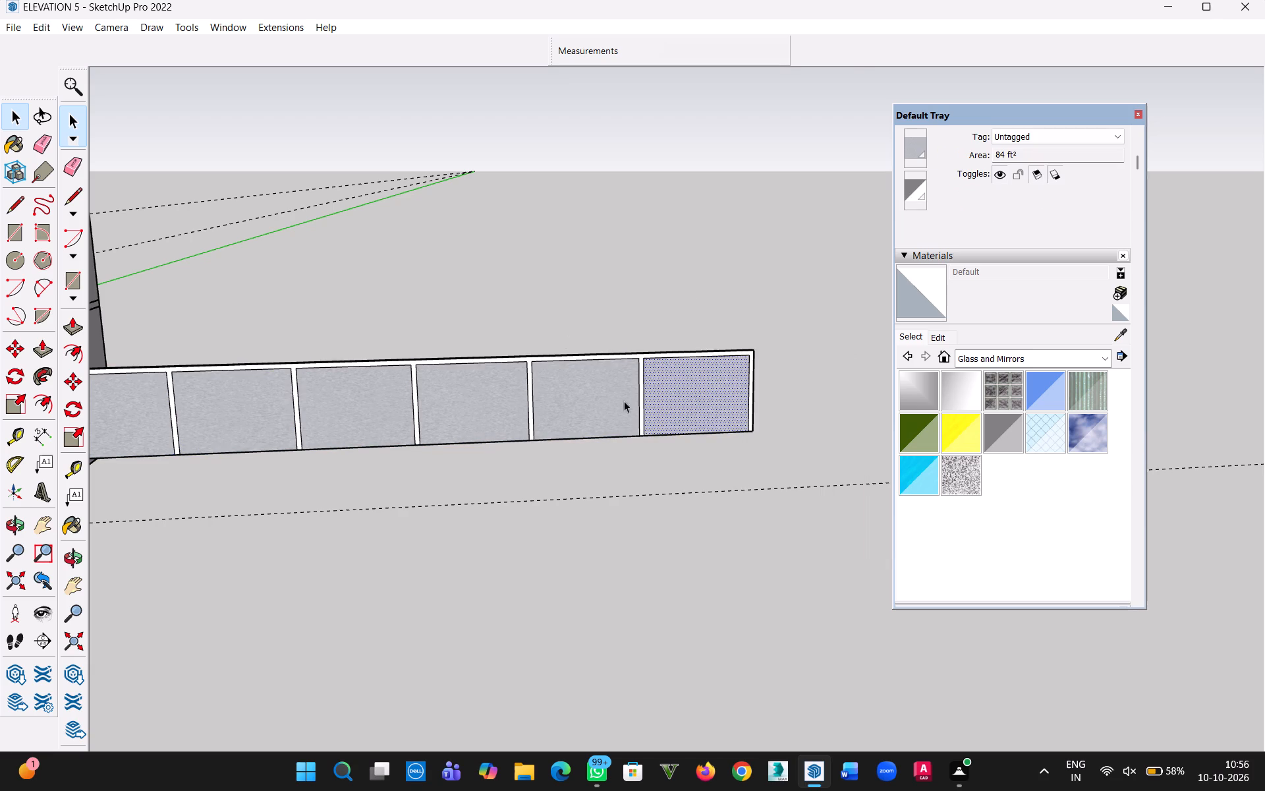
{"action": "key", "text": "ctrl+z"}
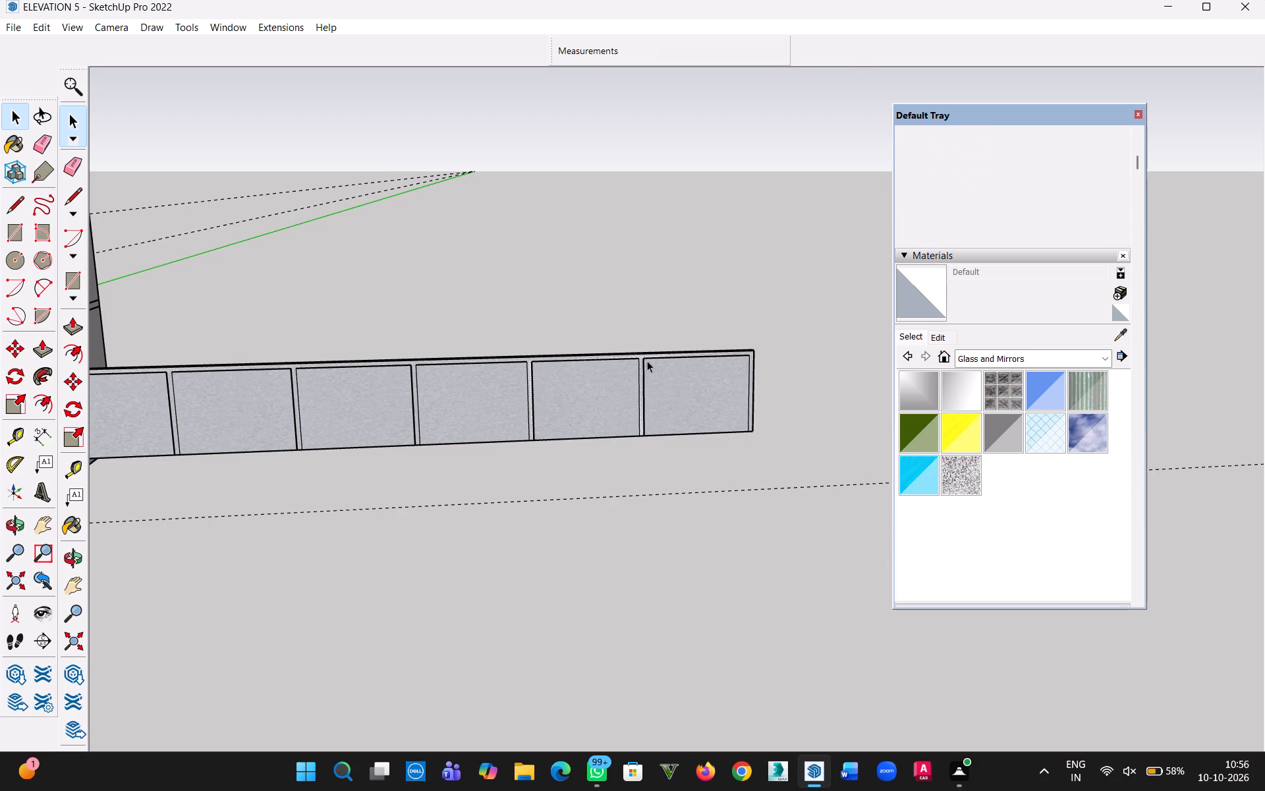
Paint the front face of the long railing panel with Translucent Glass Dark Green from the Glass and Mirrors collection.
{"action": "left_click", "coordinate": [694, 409]}
{"action": "double_click", "coordinate": [696, 409]}
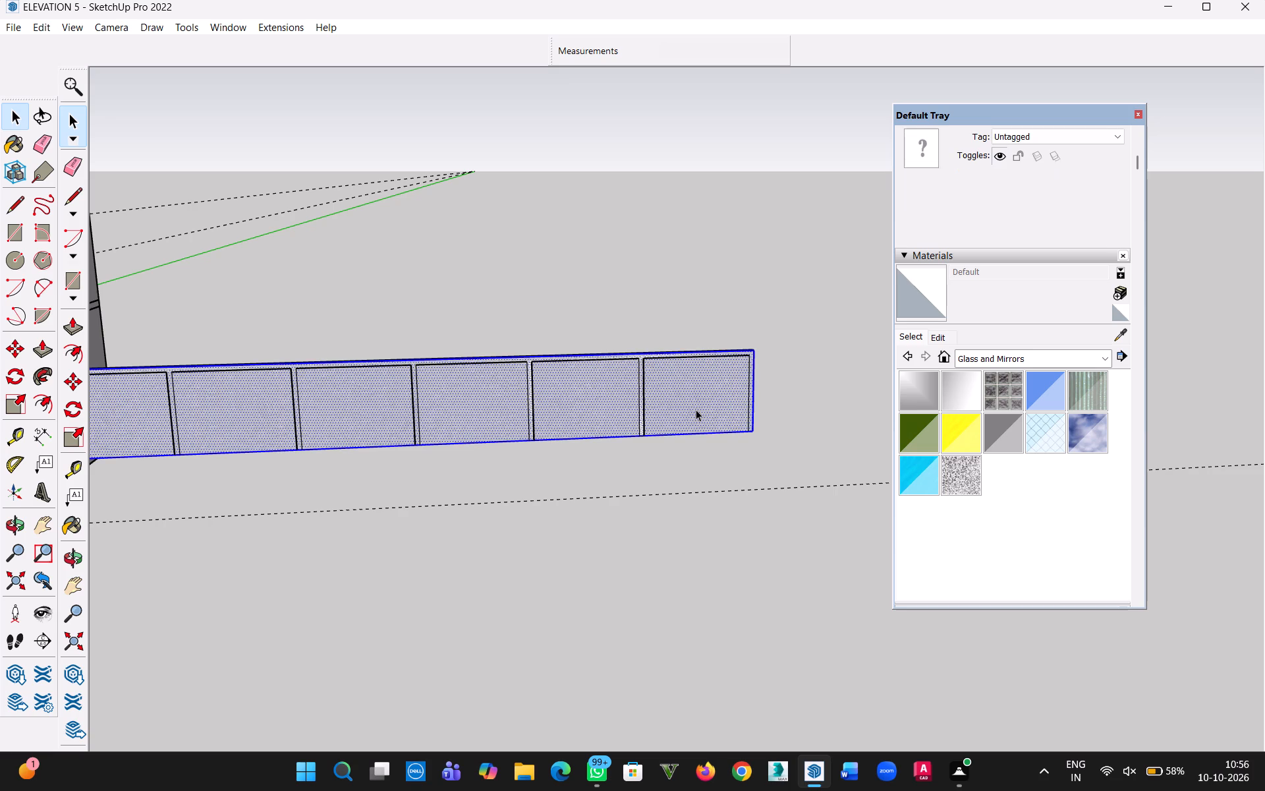
{"action": "right_click", "coordinate": [696, 409]}
{"action": "left_click", "coordinate": [675, 397]}
{"action": "left_click", "coordinate": [668, 403]}
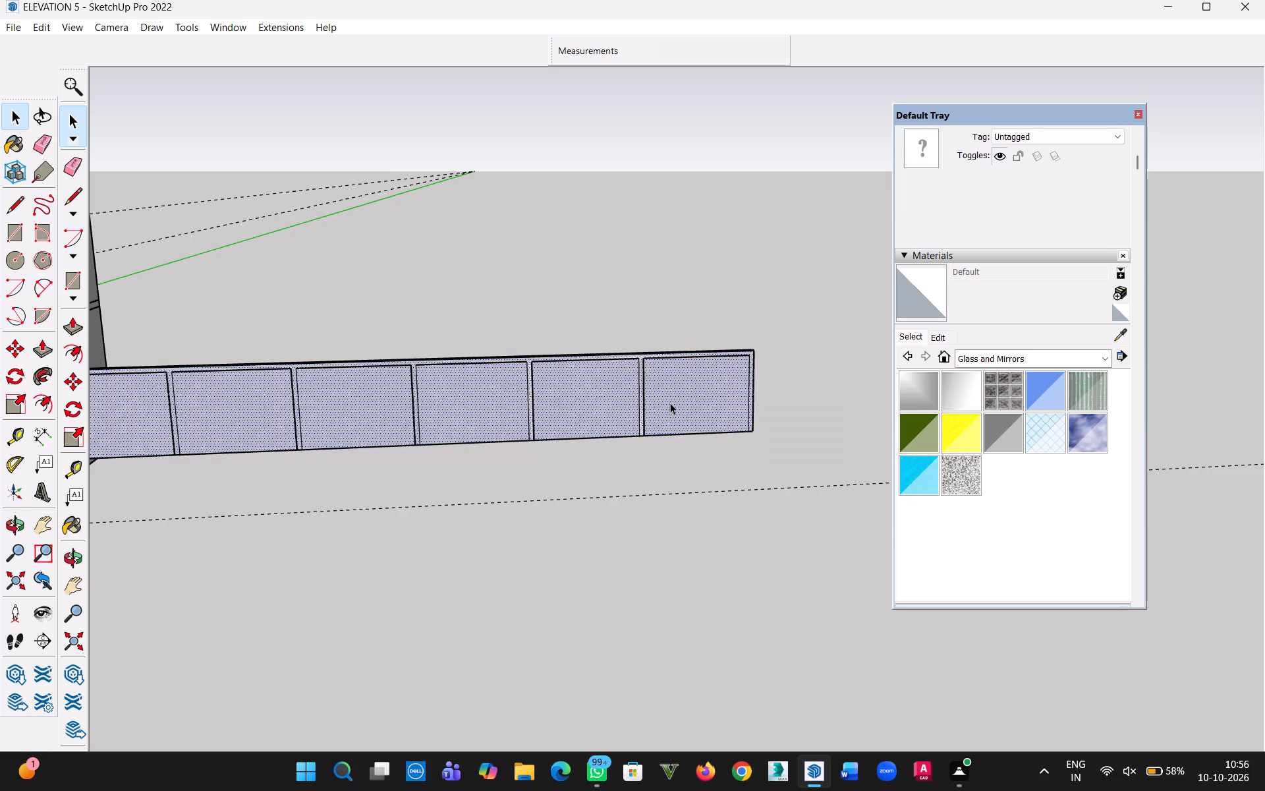
{"action": "scroll", "coordinate": [729, 405], "scroll_direction": "up", "scroll_amount": 7}
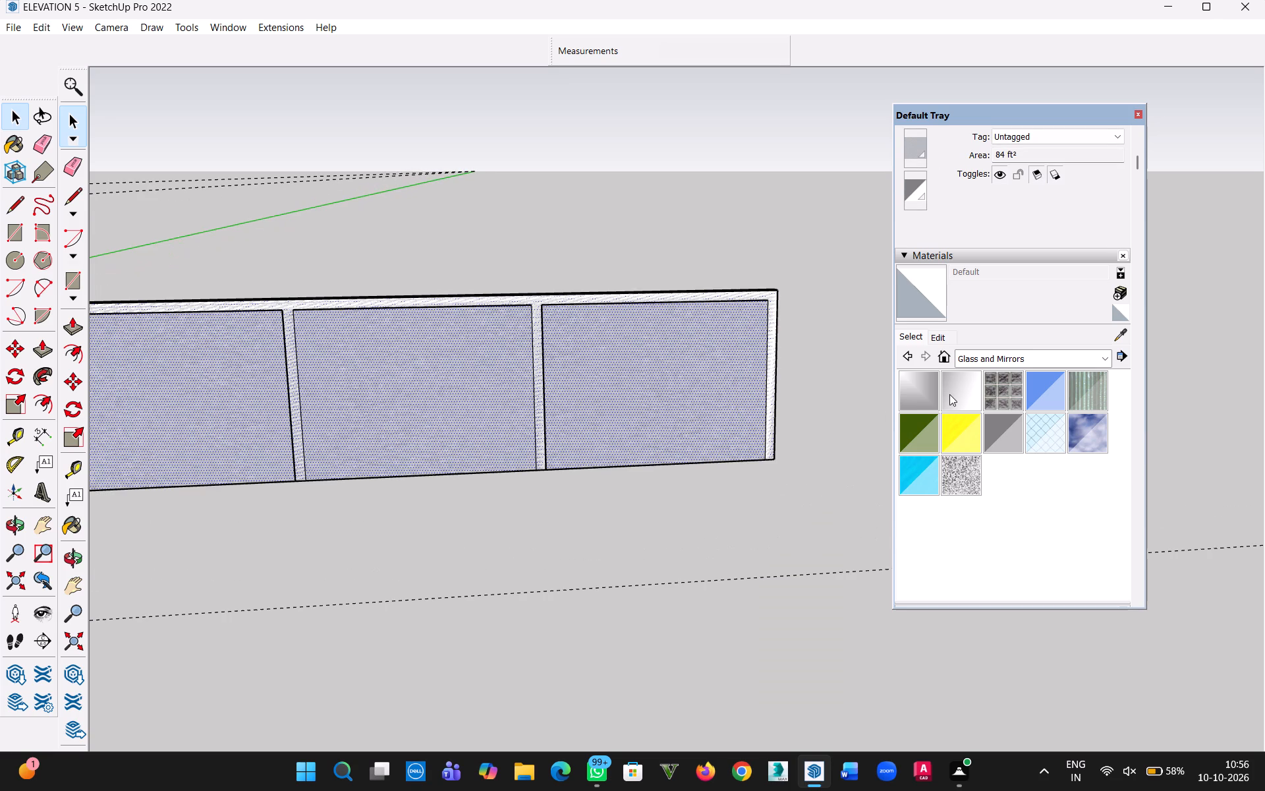
{"action": "left_click", "coordinate": [922, 439]}
{"action": "left_click", "coordinate": [702, 399]}
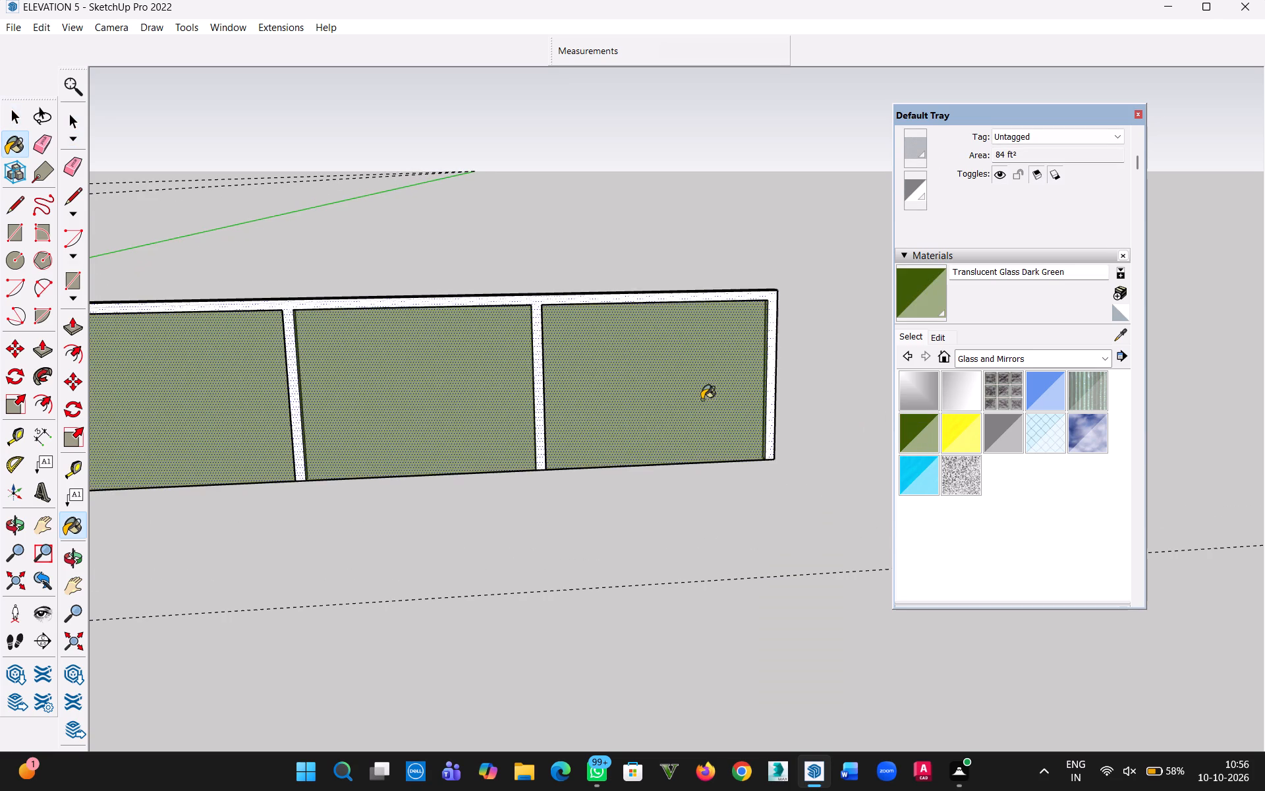
{"action": "scroll", "coordinate": [702, 403], "scroll_direction": "down", "scroll_amount": 3}
{"action": "scroll", "coordinate": [571, 432], "scroll_direction": "down", "scroll_amount": 4}
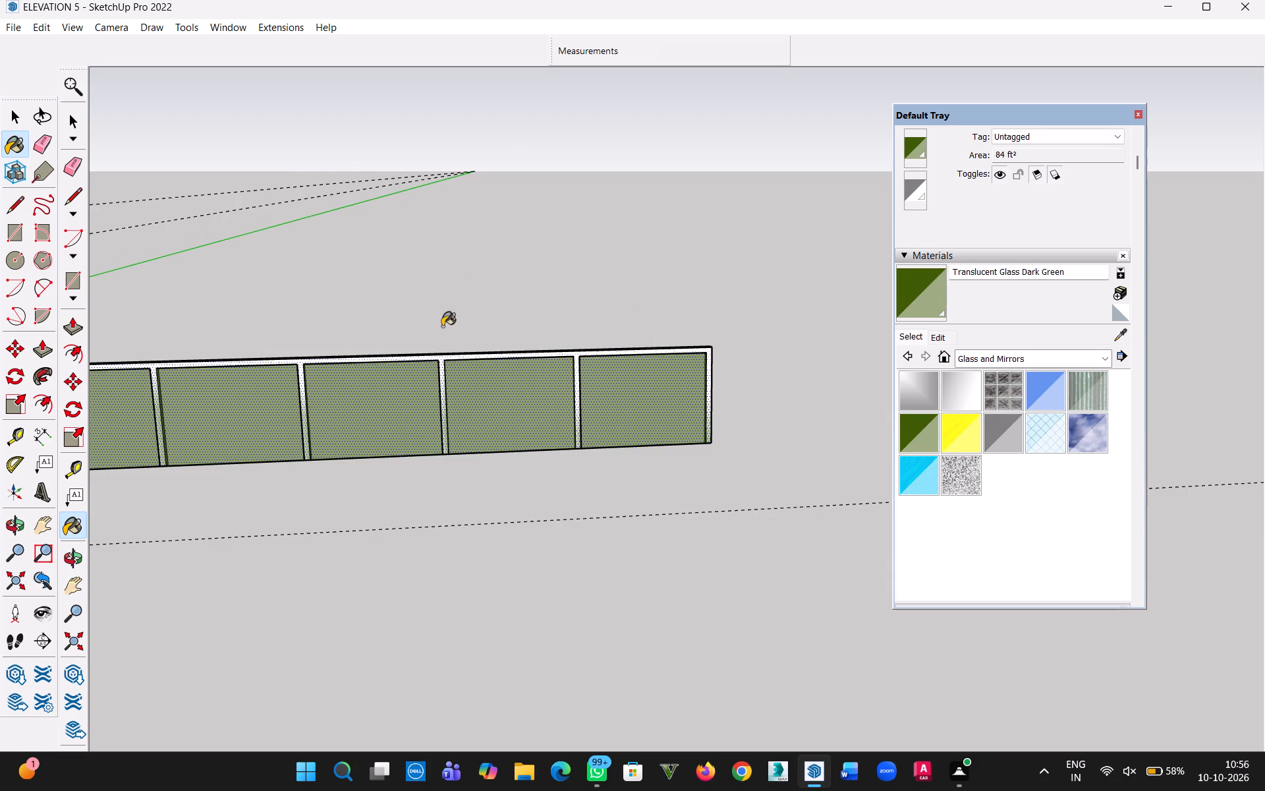
{"action": "left_click", "coordinate": [14, 133]}
{"action": "left_click", "coordinate": [16, 121]}
{"action": "left_click", "coordinate": [584, 312]}
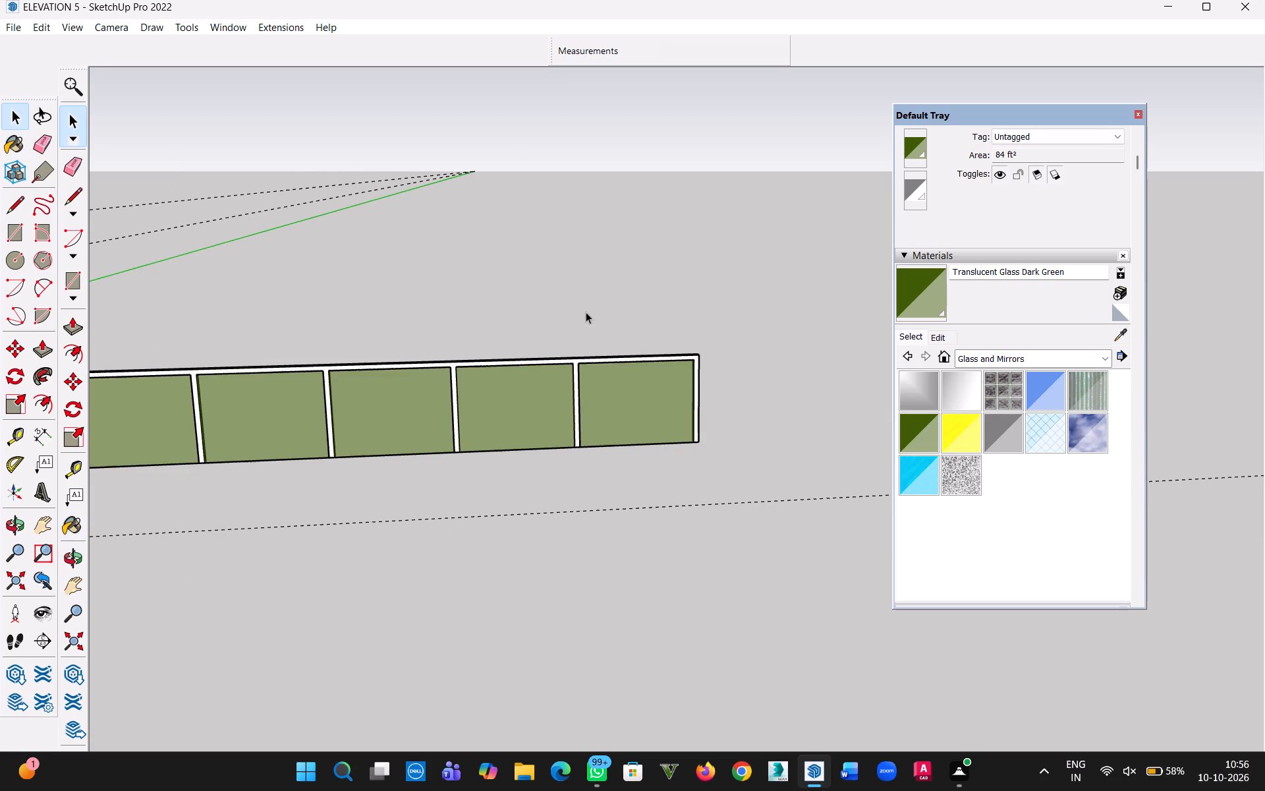
Paint the reverse face of the railing panel with Translucent Glass Dark Green.
{"action": "middle_click_drag", "start_coordinate": [704, 397], "coordinate": [113, 438]}
{"action": "middle_click_drag", "start_coordinate": [825, 309], "coordinate": [544, 413]}
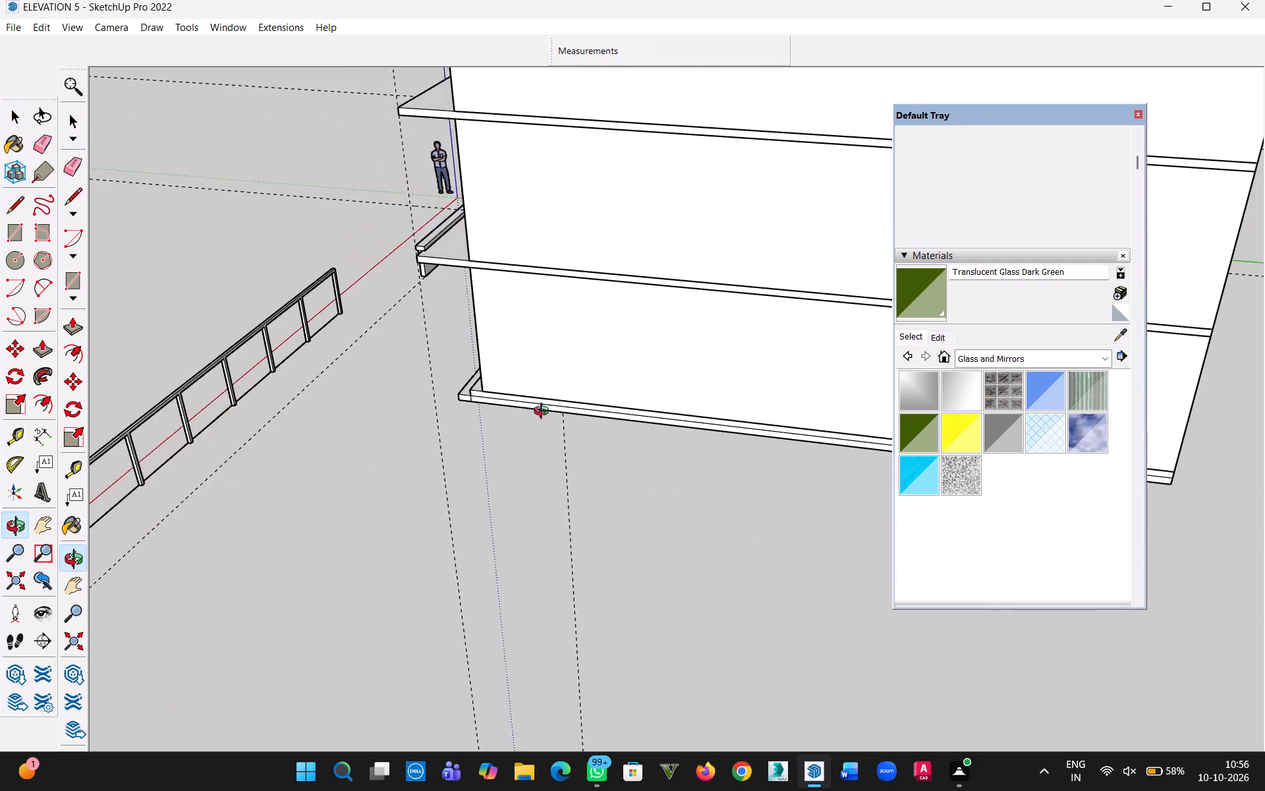
{"action": "middle_click_drag", "start_coordinate": [544, 413], "coordinate": [548, 345]}
{"action": "scroll", "coordinate": [428, 355], "scroll_direction": "down", "scroll_amount": 3}
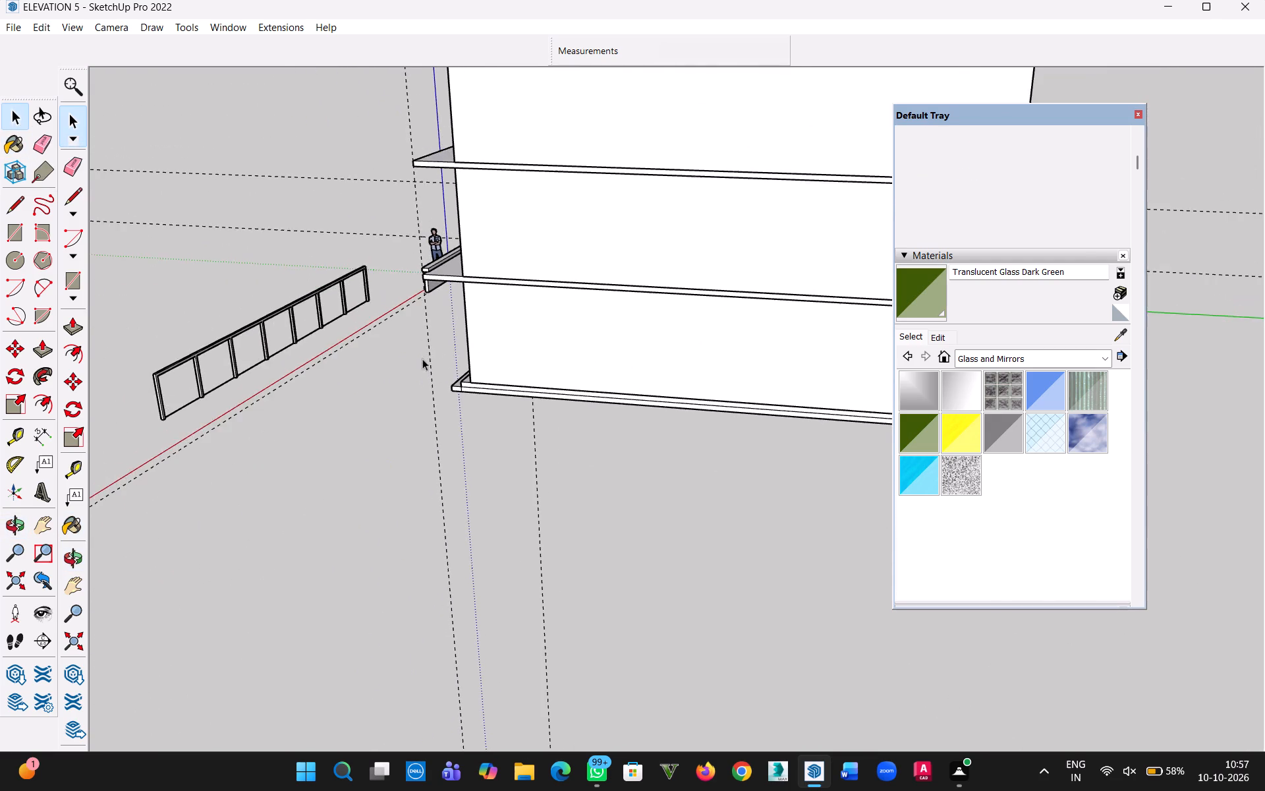
{"action": "scroll", "coordinate": [295, 388], "scroll_direction": "down", "scroll_amount": 1}
{"action": "middle_click_drag", "start_coordinate": [298, 388], "coordinate": [77, 273]}
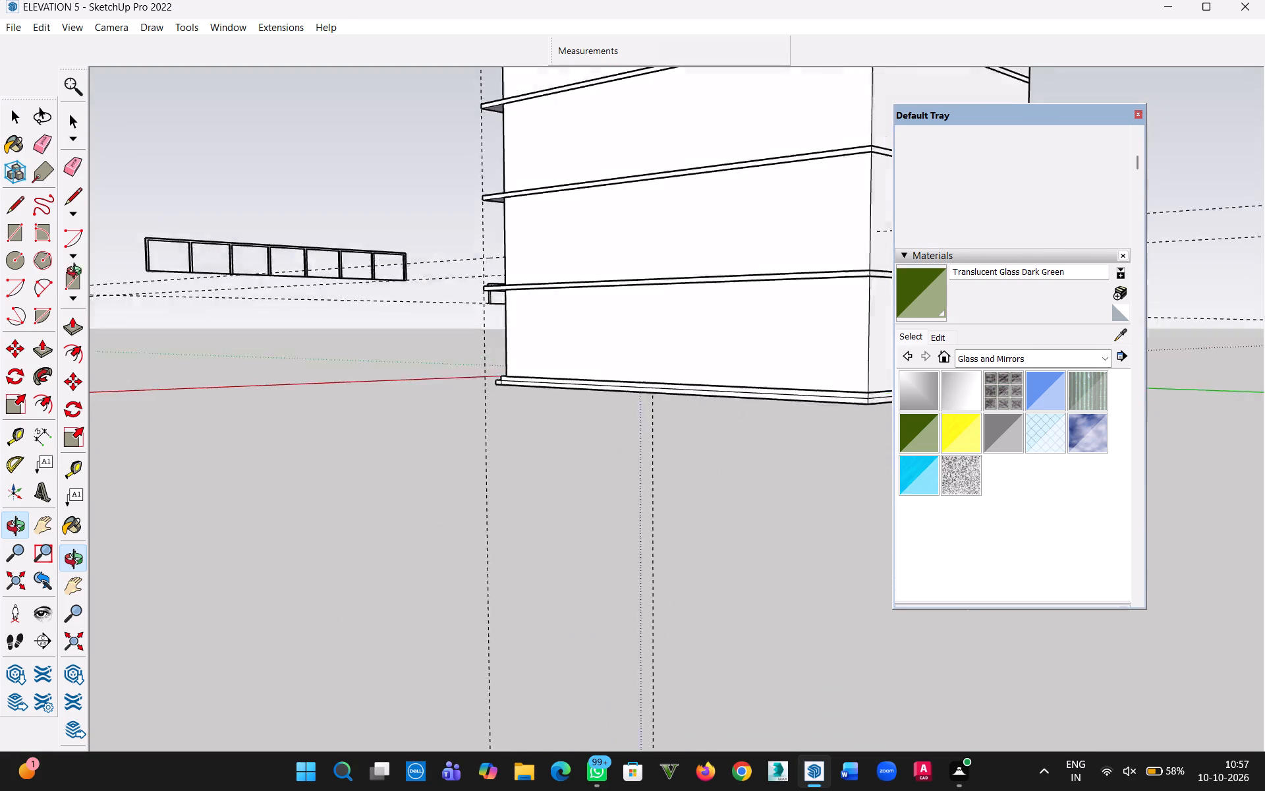
{"action": "middle_click_drag", "start_coordinate": [77, 273], "coordinate": [134, 308]}
{"action": "scroll", "coordinate": [177, 301], "scroll_direction": "up", "scroll_amount": 13}
{"action": "middle_click_drag", "start_coordinate": [161, 291], "coordinate": [188, 305]}
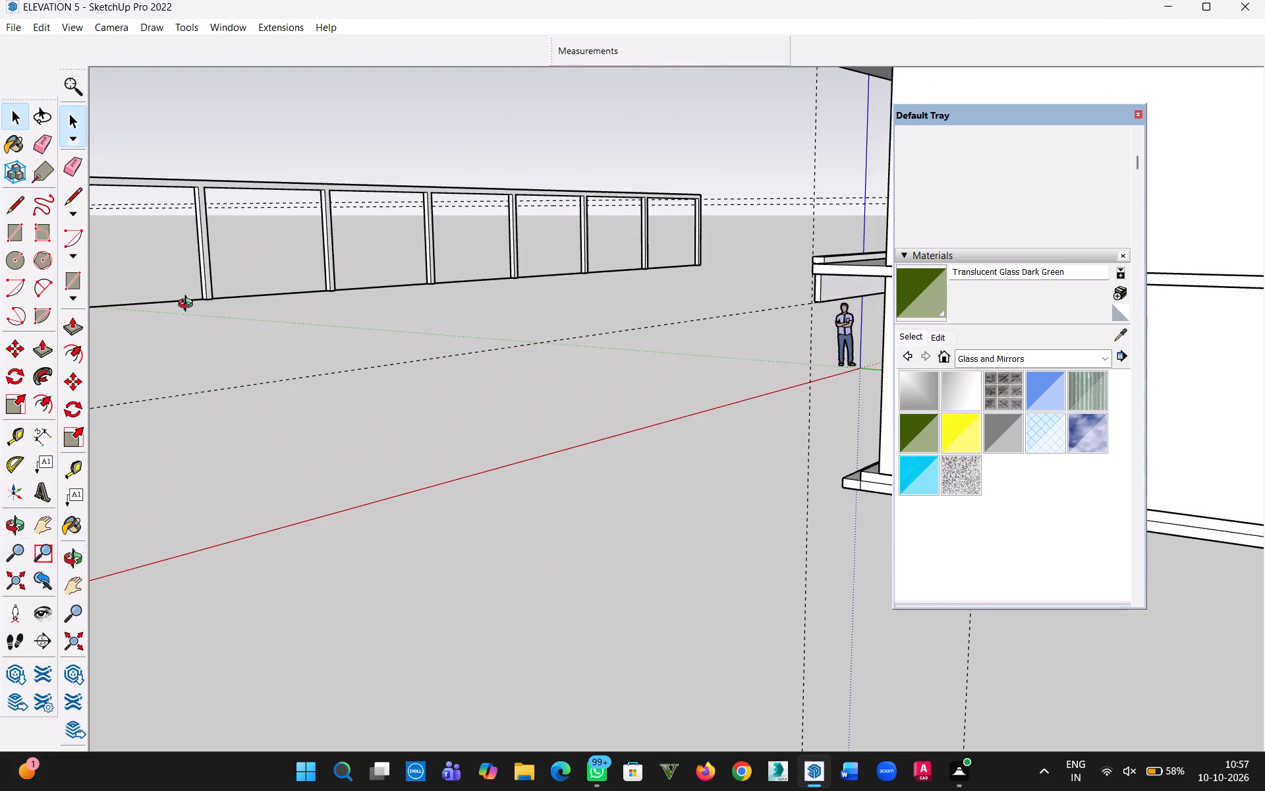
{"action": "middle_click_drag", "start_coordinate": [188, 305], "coordinate": [217, 324]}
{"action": "middle_click", "coordinate": [217, 326]}
{"action": "middle_click", "coordinate": [217, 328]}
{"action": "middle_click", "coordinate": [217, 328]}
{"action": "key", "text": "b"}
{"action": "left_click", "coordinate": [687, 430]}
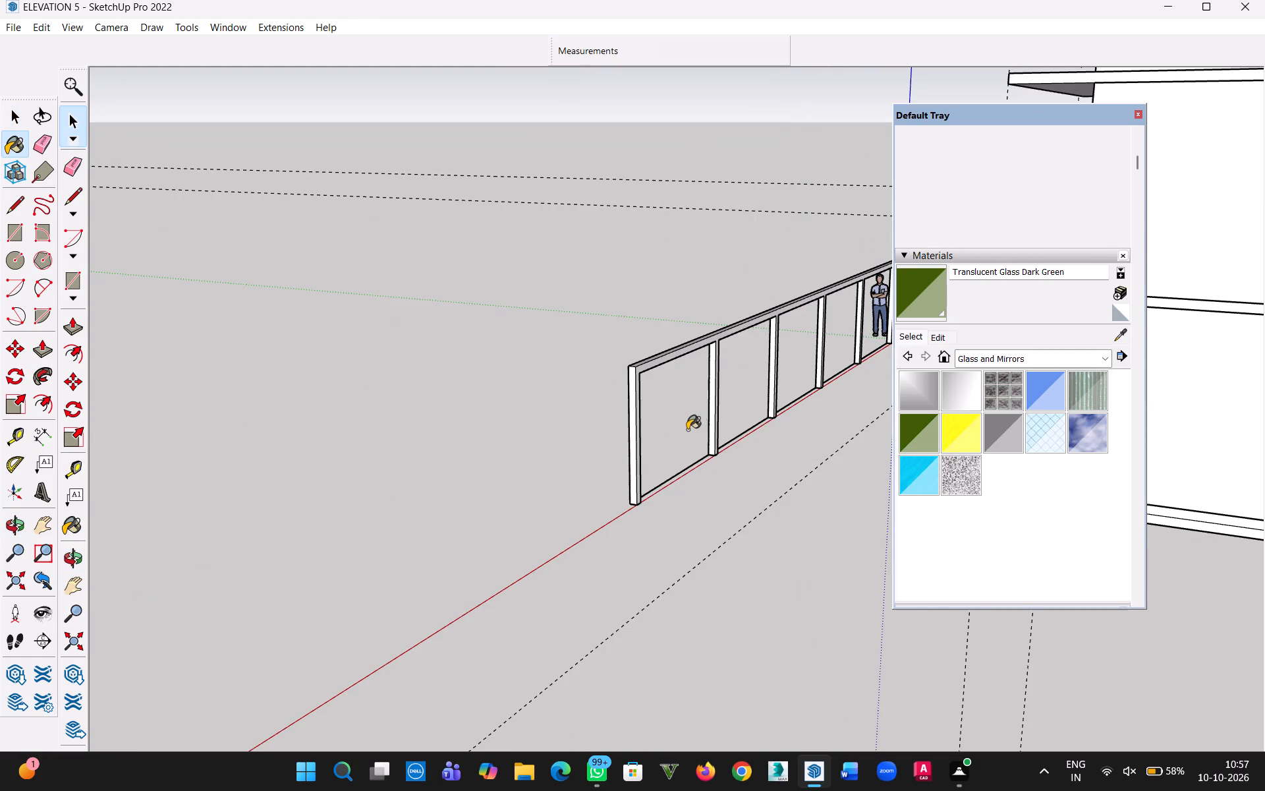
Examine the green glass railing and its frame from both sides beside the building.
{"action": "middle_click_drag", "start_coordinate": [551, 421], "coordinate": [714, 463]}
{"action": "middle_click", "coordinate": [735, 465]}
{"action": "middle_click_drag", "start_coordinate": [869, 466], "coordinate": [1015, 448]}
{"action": "middle_click_drag", "start_coordinate": [1076, 434], "coordinate": [1079, 432]}
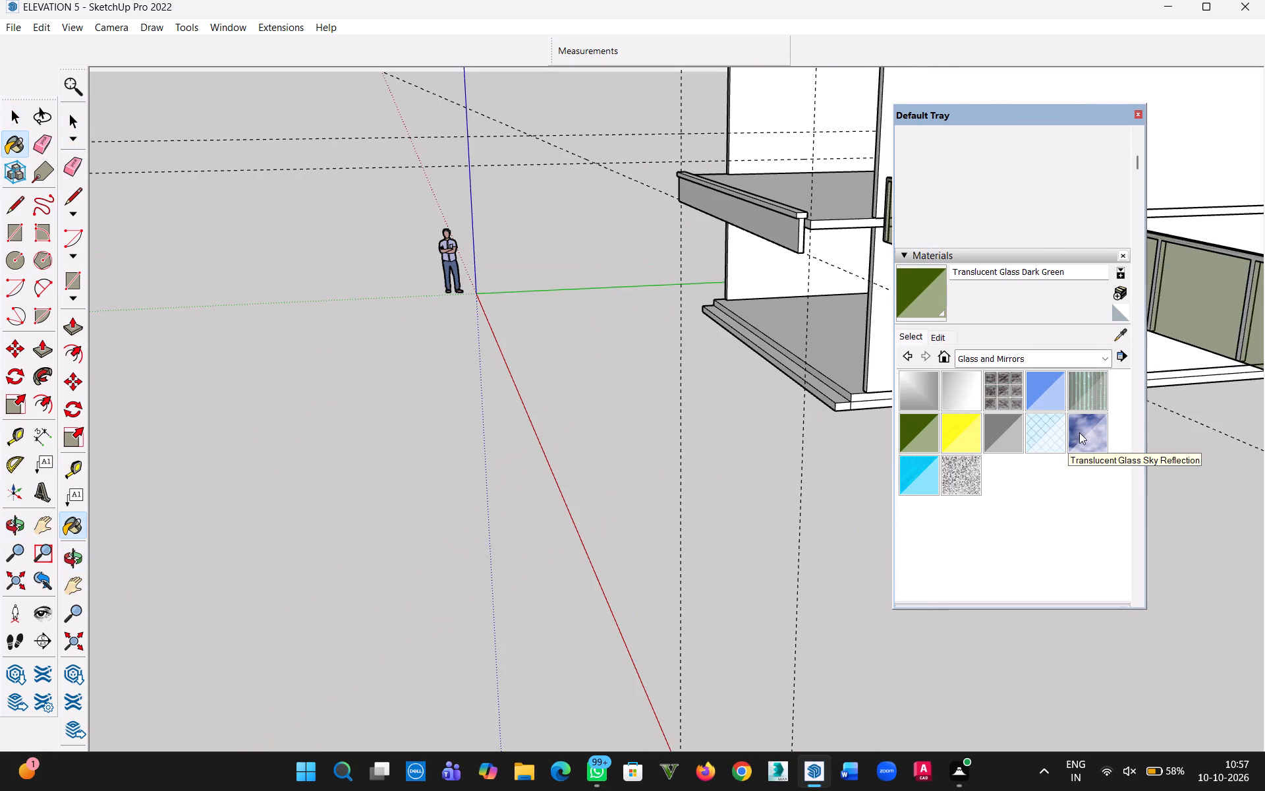
{"action": "middle_click_drag", "start_coordinate": [1079, 432], "coordinate": [941, 452]}
{"action": "key", "text": "h"}
{"action": "left_click_drag", "start_coordinate": [786, 434], "coordinate": [260, 452]}
{"action": "scroll", "coordinate": [263, 448], "scroll_direction": "up", "scroll_amount": 1}
{"action": "middle_click_drag", "start_coordinate": [264, 448], "coordinate": [265, 448]}
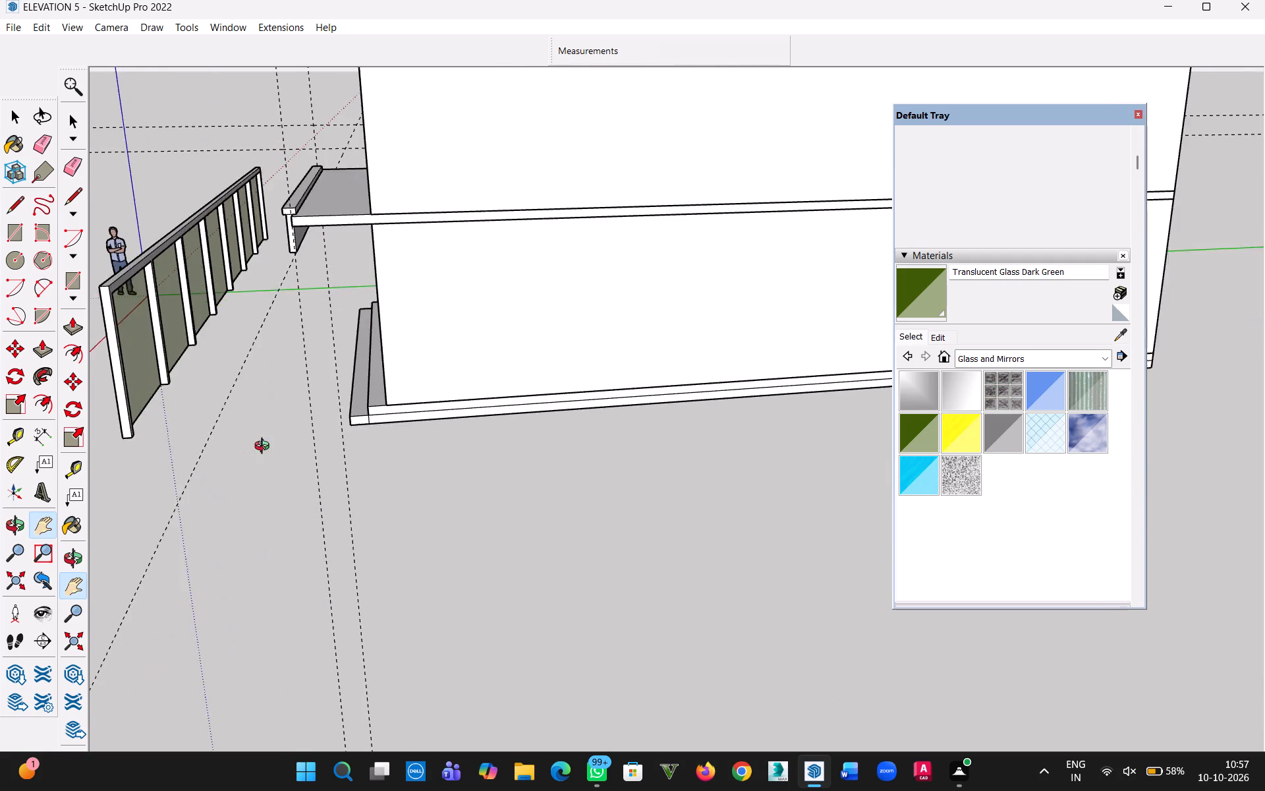
{"action": "middle_click_drag", "start_coordinate": [265, 448], "coordinate": [378, 453]}
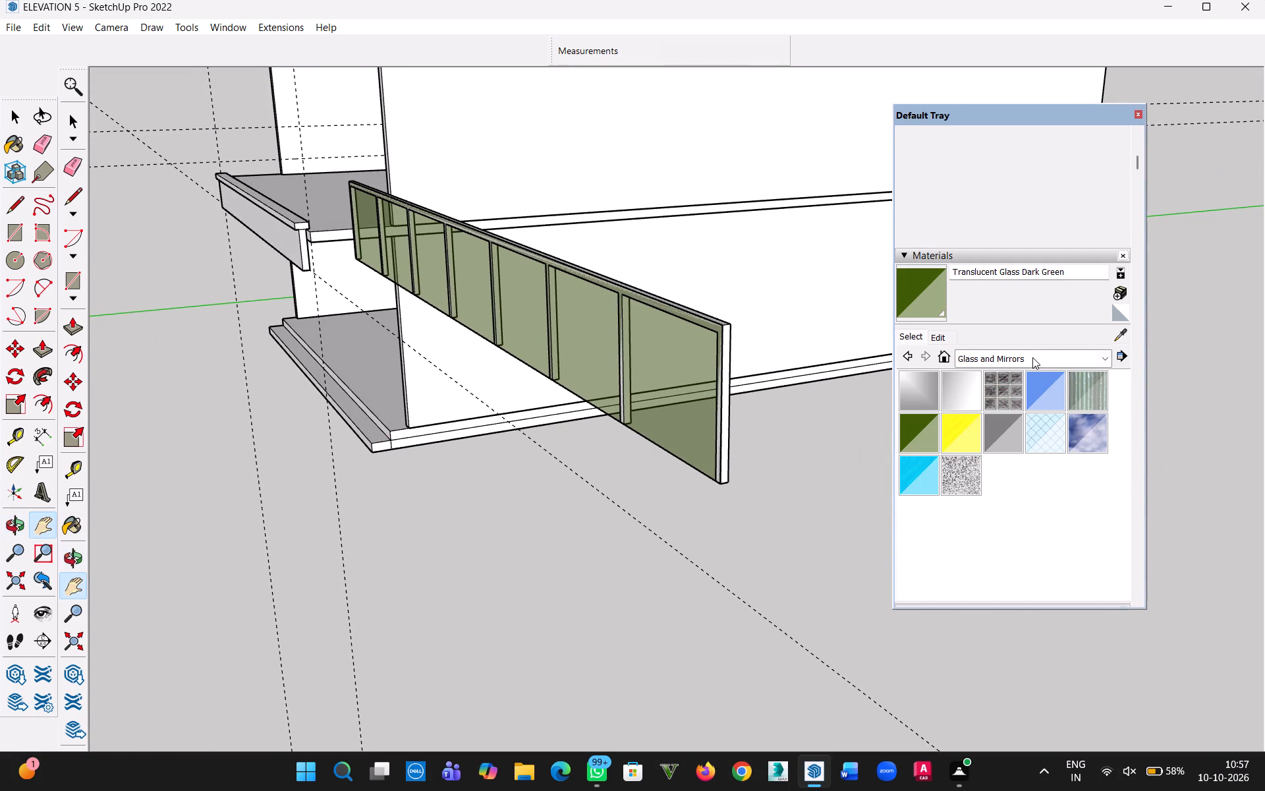
Paint the railing's frame group with Steel Brushed Stainless from the Metal collection.
{"action": "left_click", "coordinate": [13, 114]}
{"action": "triple_click", "coordinate": [725, 353]}
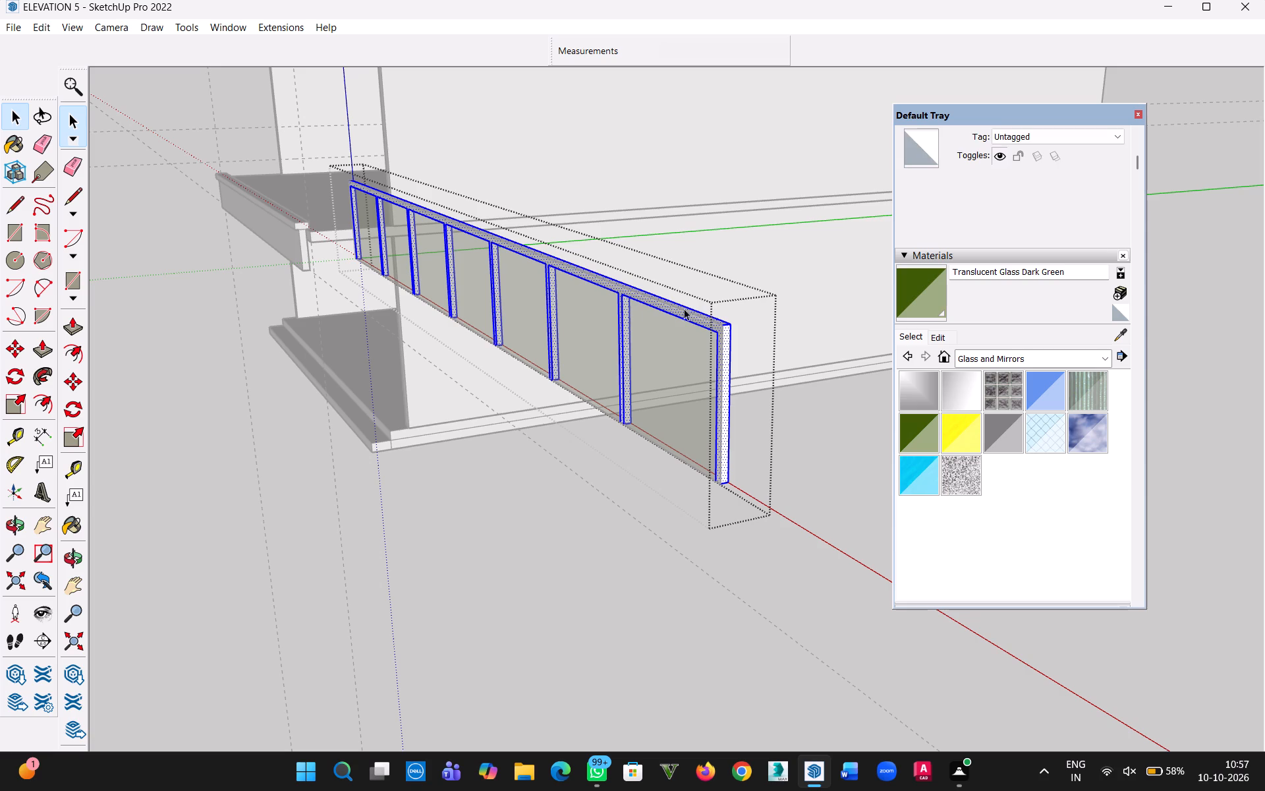
{"action": "left_click", "coordinate": [1022, 355]}
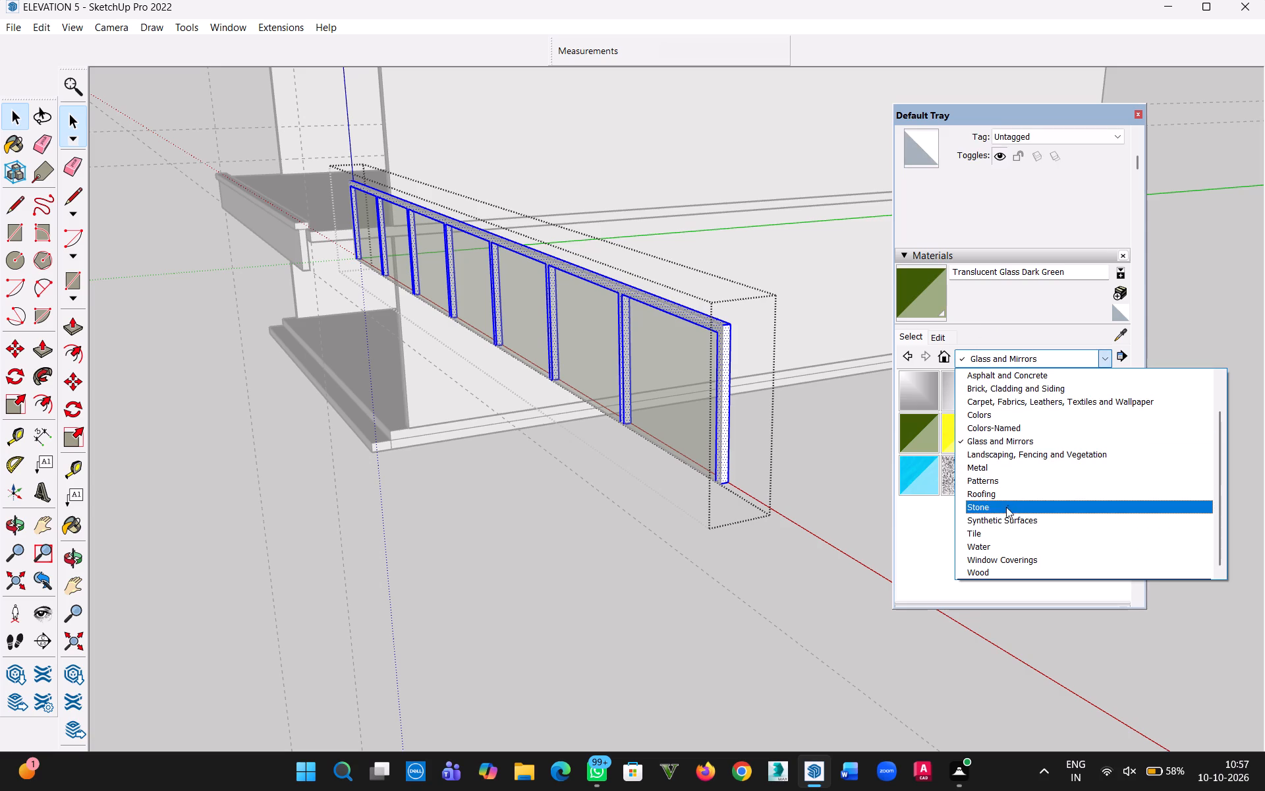
{"action": "left_click", "coordinate": [986, 469]}
{"action": "left_click", "coordinate": [926, 477]}
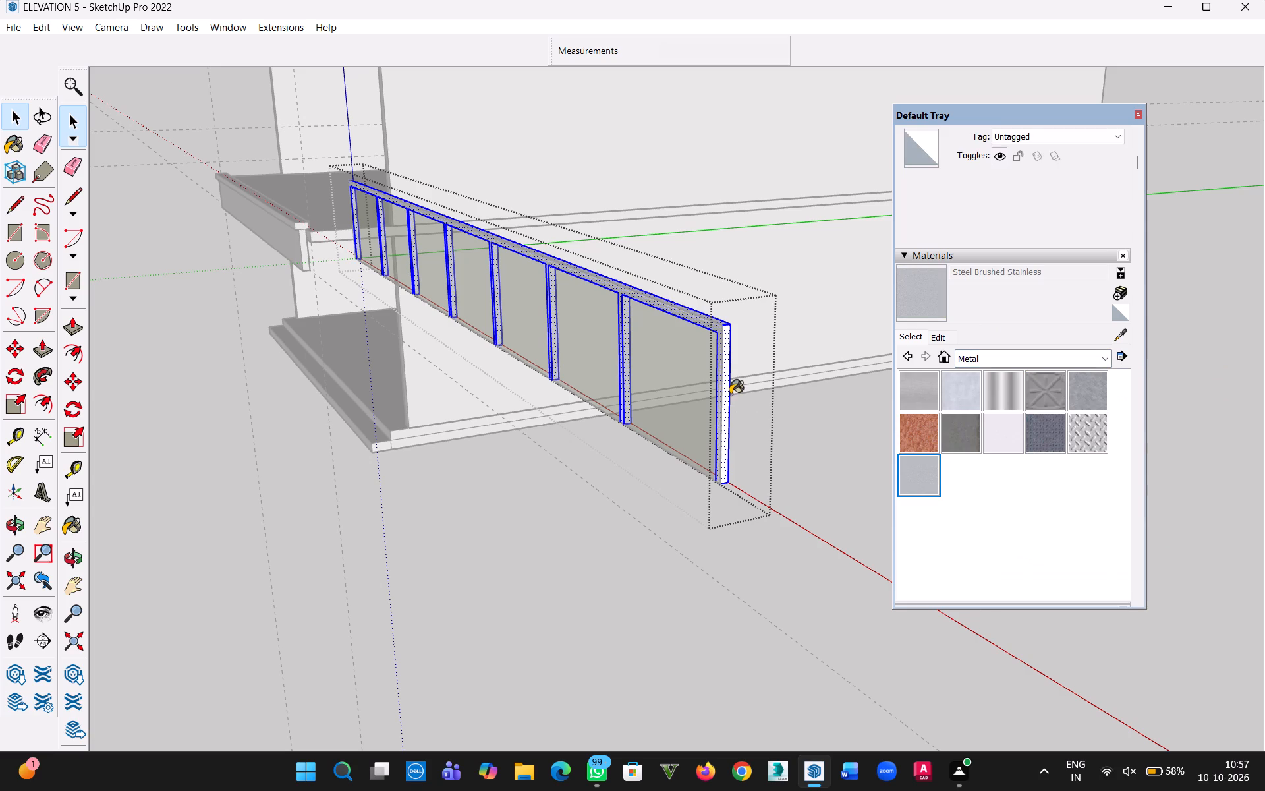
{"action": "left_click", "coordinate": [725, 394]}
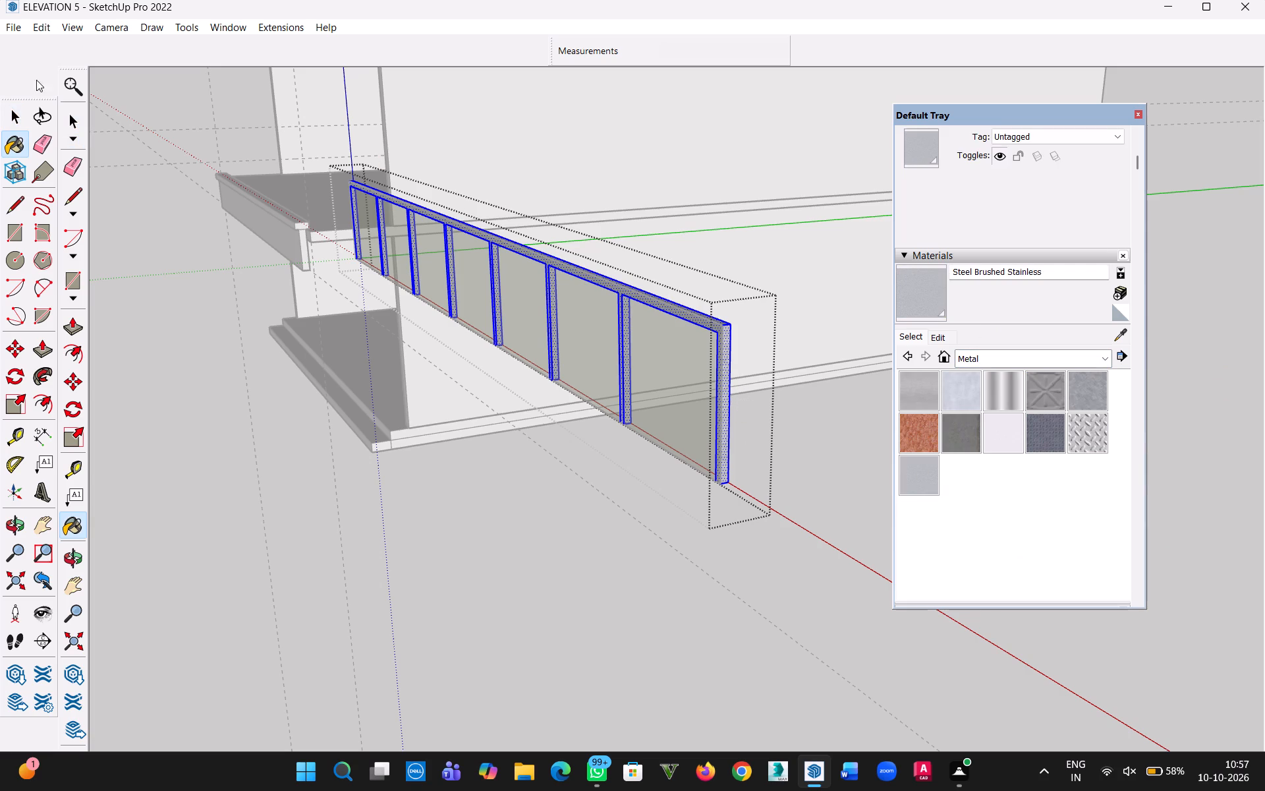
{"action": "left_click", "coordinate": [11, 119]}
{"action": "left_click", "coordinate": [503, 535]}
Repaint both faces of the long railing panel with Translucent Glass Gray from the Glass and Mirrors collection.
{"action": "middle_click_drag", "start_coordinate": [382, 506], "coordinate": [787, 455]}
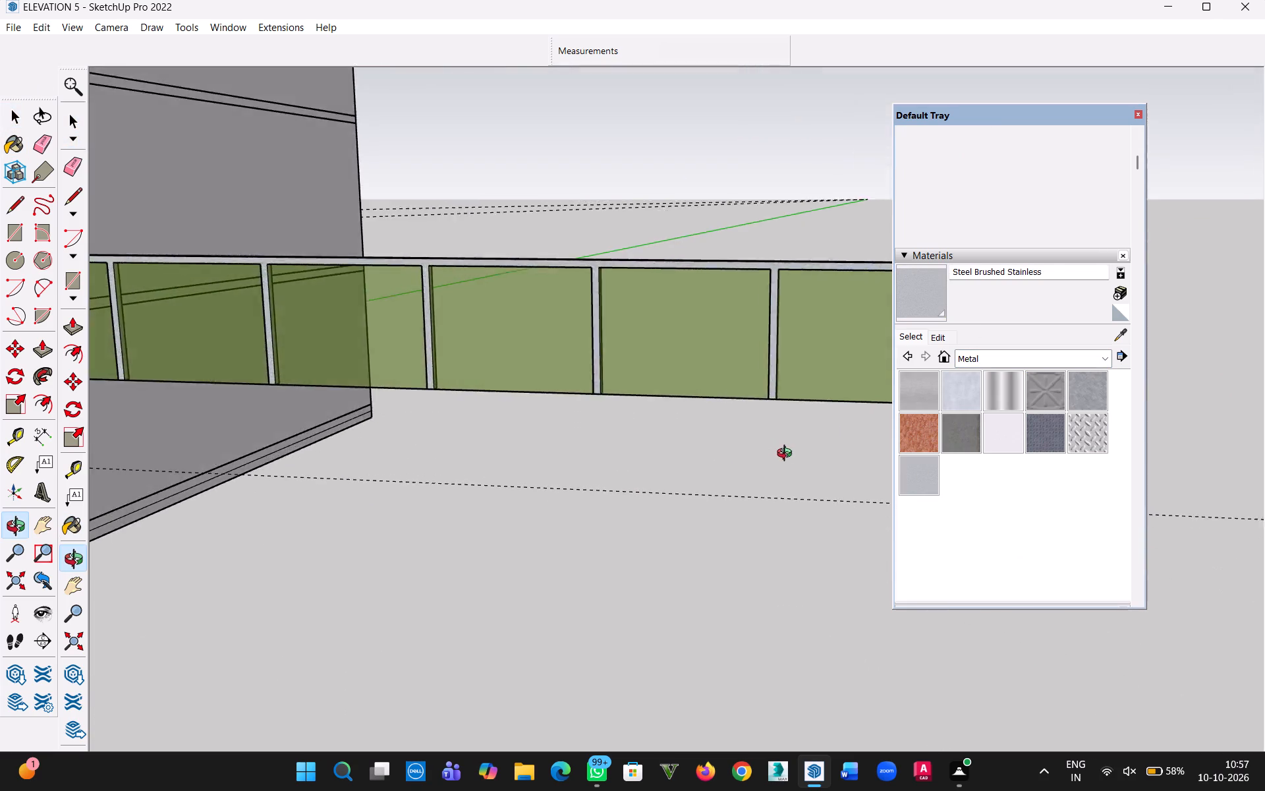
{"action": "middle_click_drag", "start_coordinate": [787, 455], "coordinate": [898, 434]}
{"action": "scroll", "coordinate": [757, 455], "scroll_direction": "down", "scroll_amount": 6}
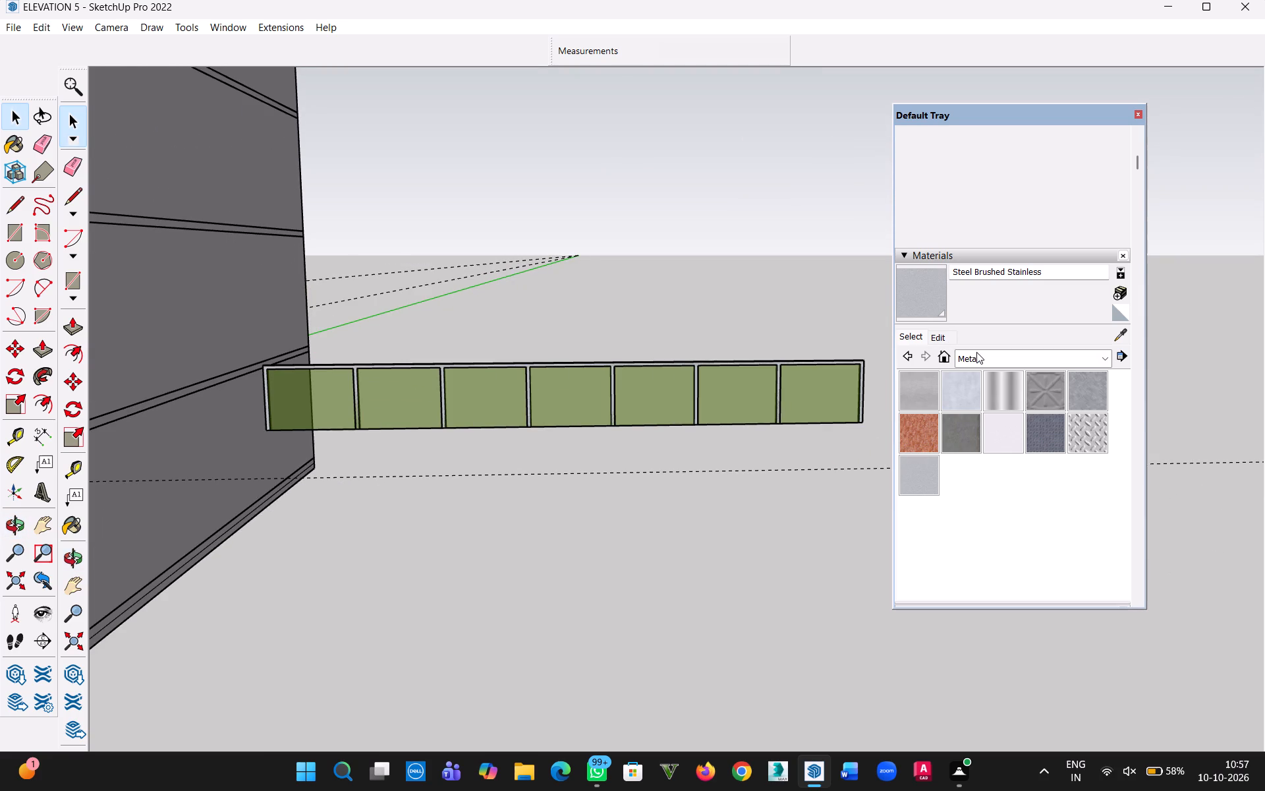
{"action": "left_click", "coordinate": [978, 353]}
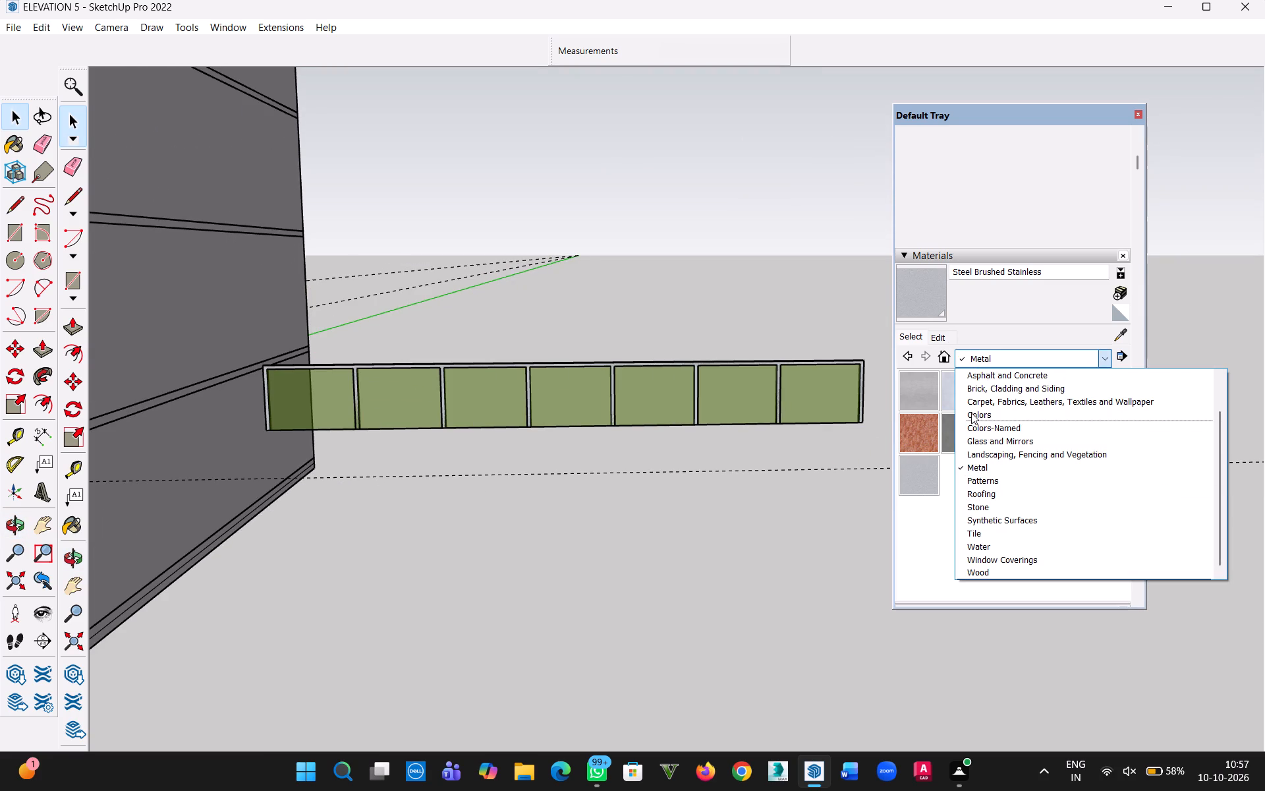
{"action": "left_click", "coordinate": [975, 446]}
{"action": "left_click", "coordinate": [1007, 429]}
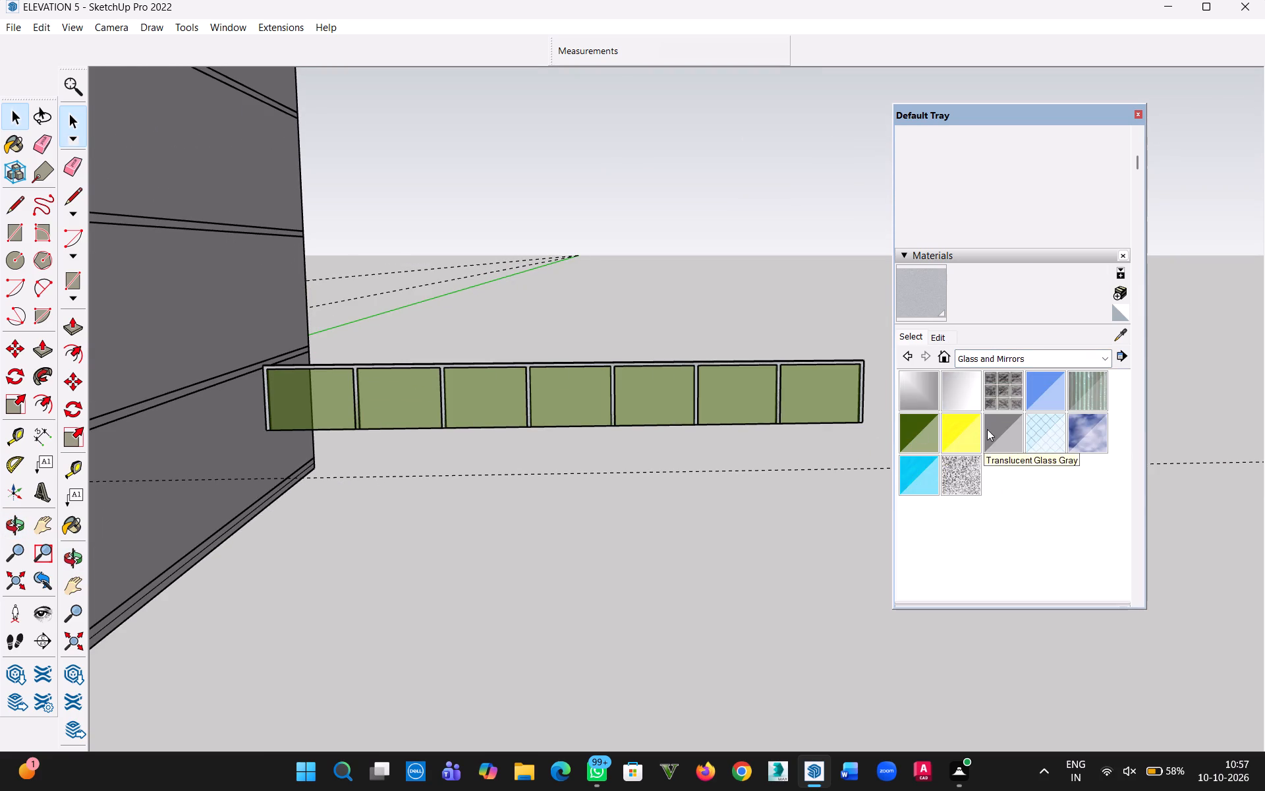
{"action": "left_click", "coordinate": [800, 393]}
{"action": "middle_click_drag", "start_coordinate": [807, 438], "coordinate": [705, 473]}
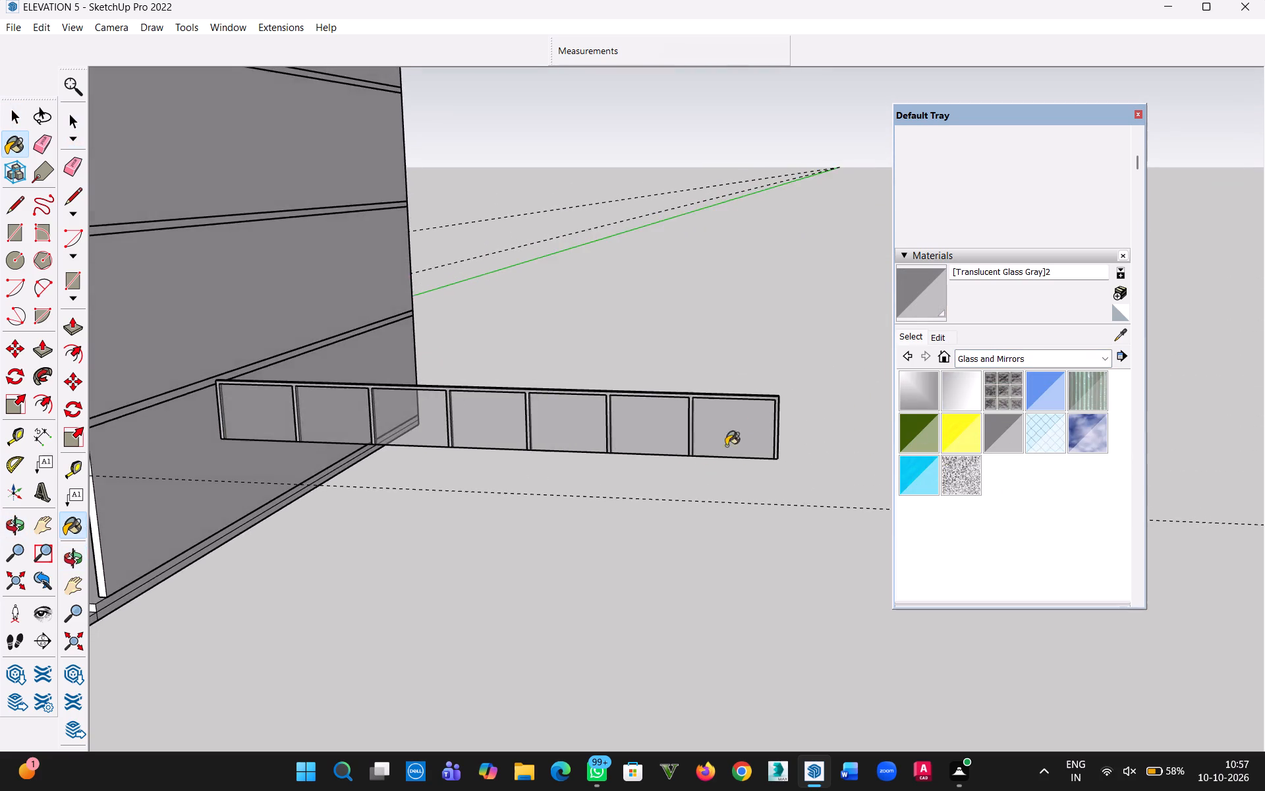
{"action": "scroll", "coordinate": [760, 417], "scroll_direction": "up", "scroll_amount": 13}
{"action": "middle_click_drag", "start_coordinate": [729, 437], "coordinate": [356, 488]}
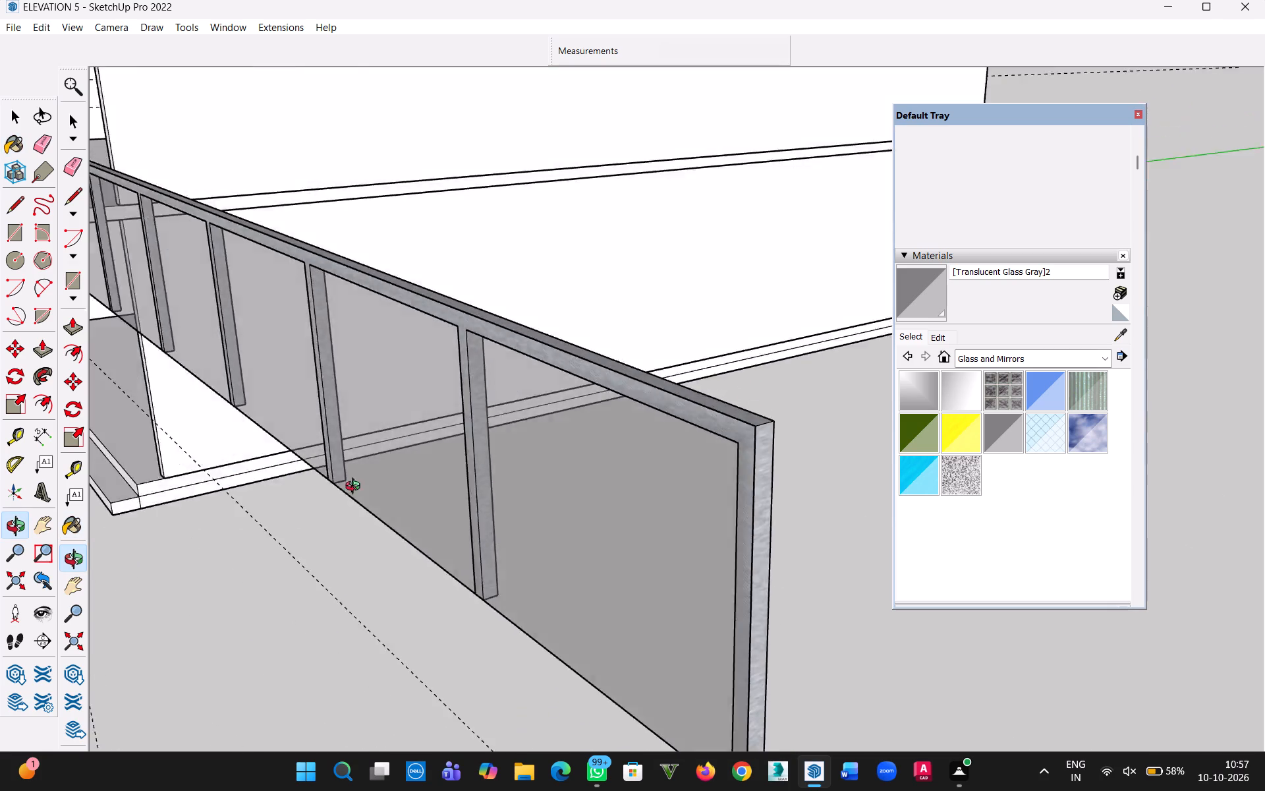
{"action": "middle_click_drag", "start_coordinate": [356, 488], "coordinate": [167, 452]}
{"action": "middle_click_drag", "start_coordinate": [691, 502], "coordinate": [446, 476]}
{"action": "left_click", "coordinate": [790, 541]}
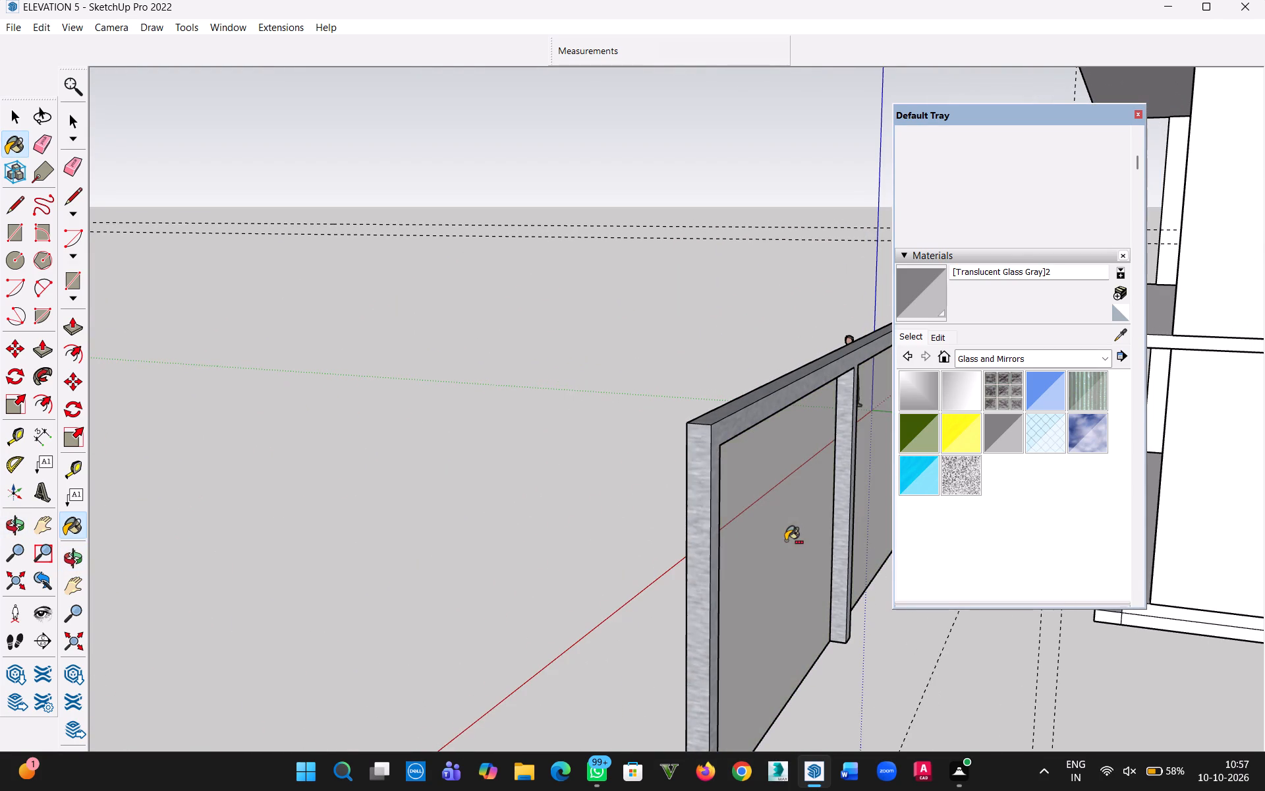
Set the opacity of the railing's gray glass material to 22.
{"action": "left_click", "coordinate": [26, 129]}
{"action": "left_click", "coordinate": [14, 122]}
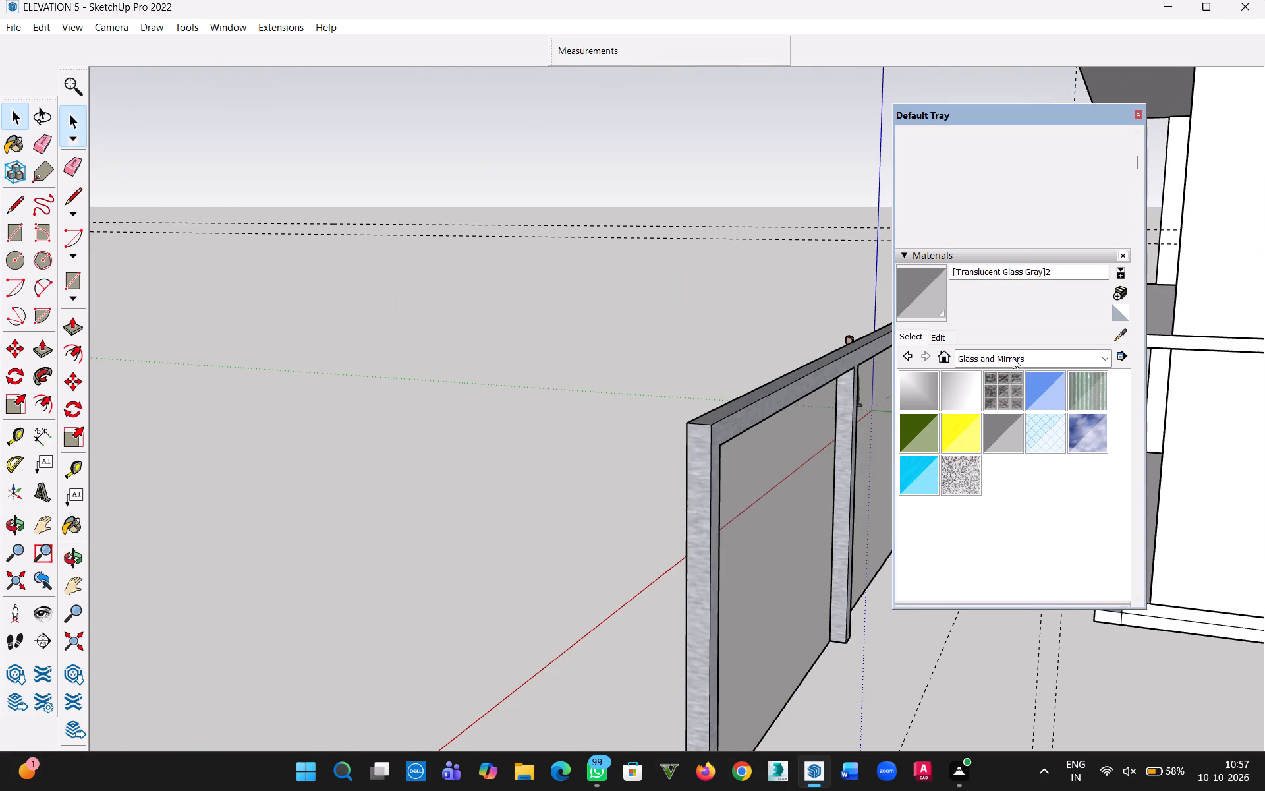
{"action": "left_click", "coordinate": [944, 334]}
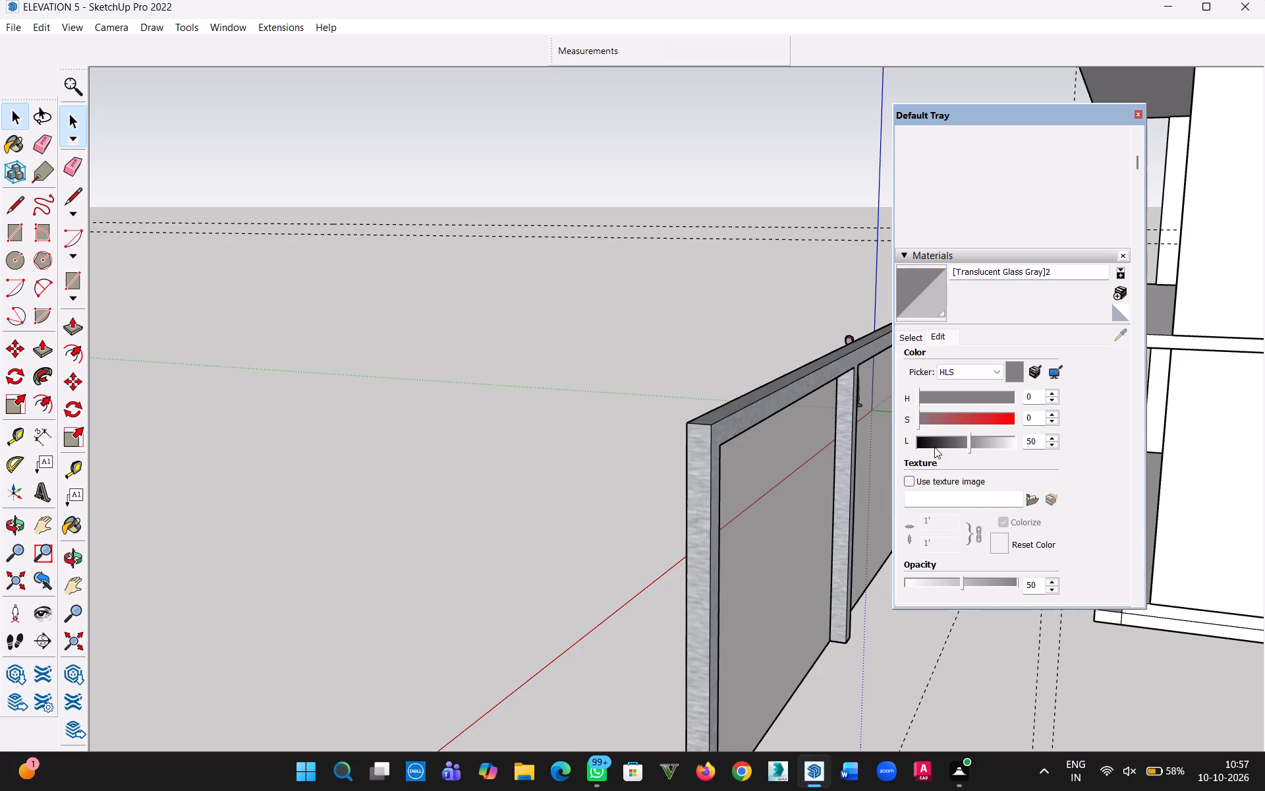
{"action": "scroll", "coordinate": [926, 510], "scroll_direction": "down", "scroll_amount": 1}
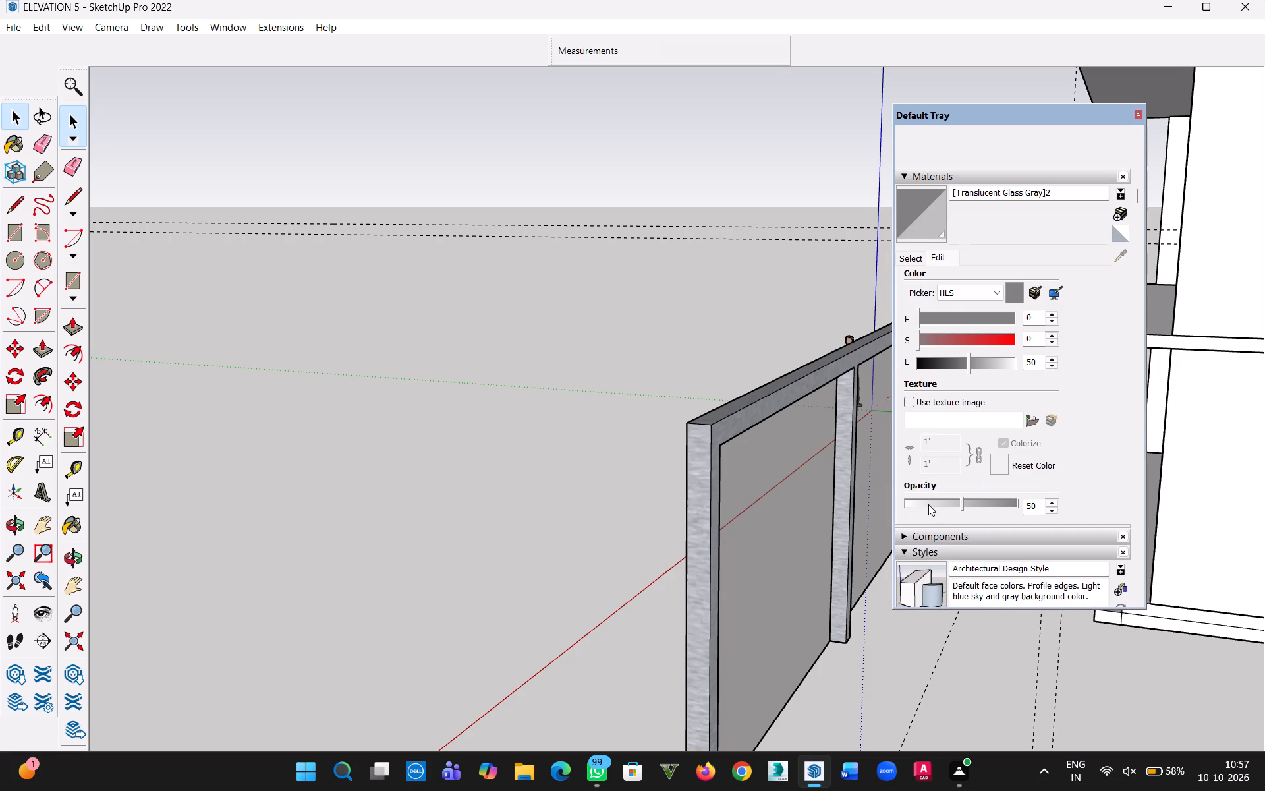
{"action": "left_click", "coordinate": [928, 504]}
{"action": "left_click", "coordinate": [924, 505]}
{"action": "left_click", "coordinate": [921, 505]}
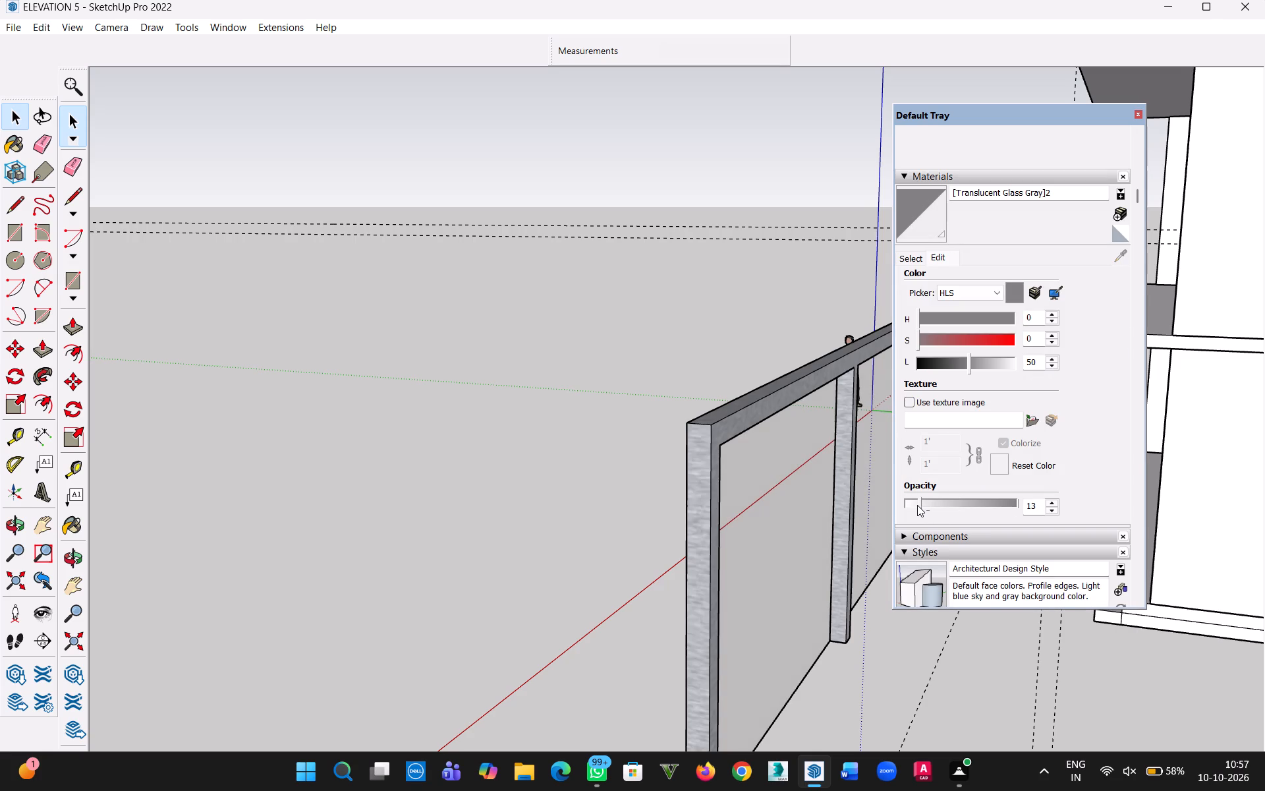
{"action": "left_click", "coordinate": [916, 505]}
{"action": "left_click", "coordinate": [924, 503]}
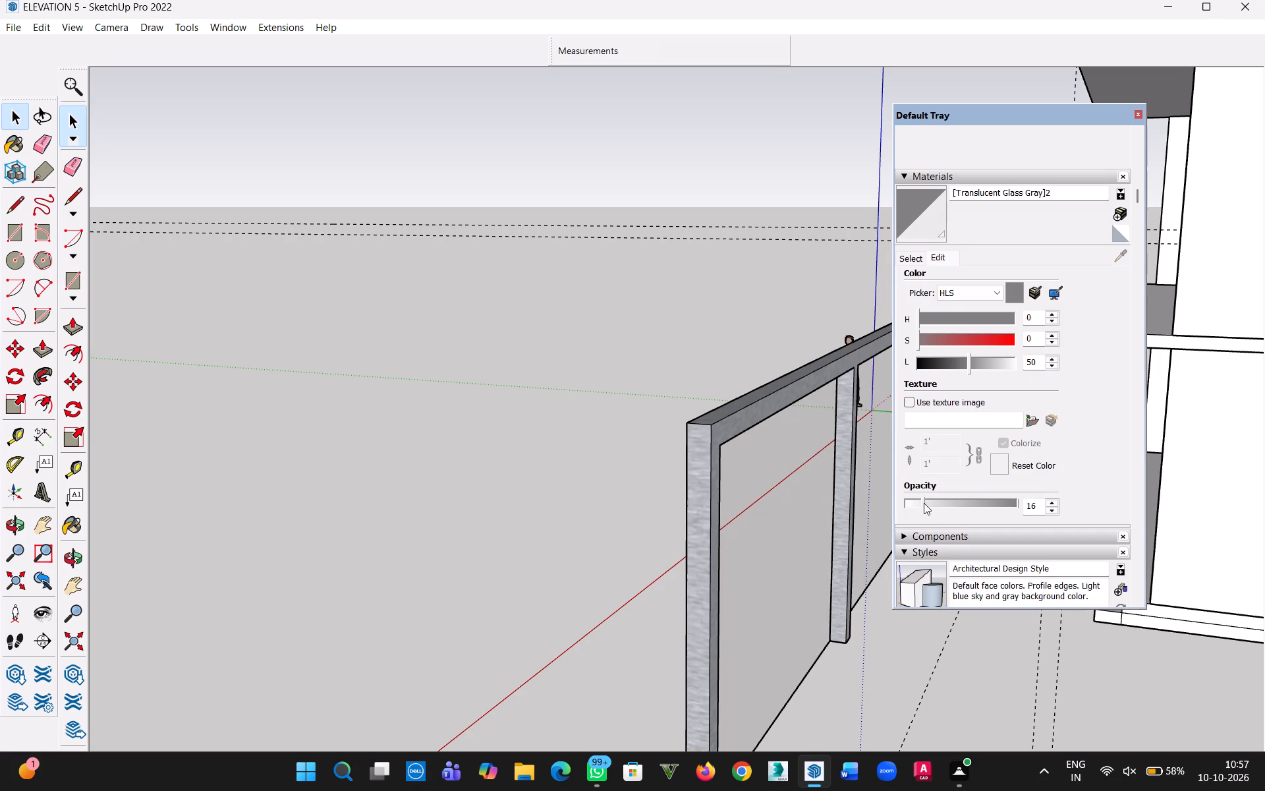
{"action": "left_click", "coordinate": [924, 503]}
{"action": "left_click", "coordinate": [931, 505]}
Save the model.
{"action": "key", "text": "ctrl+s"}
Group the railing's glass panel and steel frame together.
{"action": "left_click", "coordinate": [19, 126]}
{"action": "left_click", "coordinate": [422, 258]}
{"action": "scroll", "coordinate": [475, 266], "scroll_direction": "down", "scroll_amount": 11}
{"action": "left_click_drag", "start_coordinate": [523, 324], "coordinate": [511, 310]}
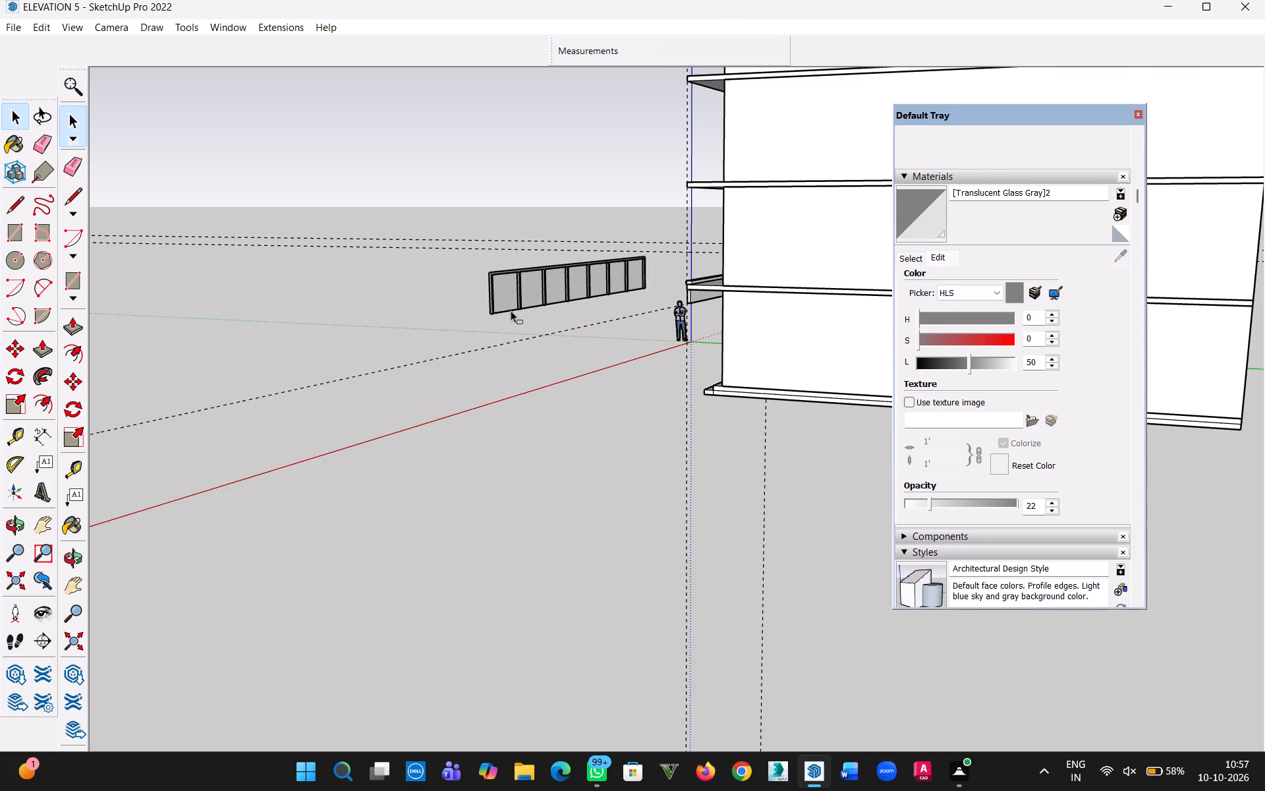
{"action": "left_click_drag", "start_coordinate": [511, 310], "coordinate": [474, 270]}
{"action": "right_click", "coordinate": [496, 287]}
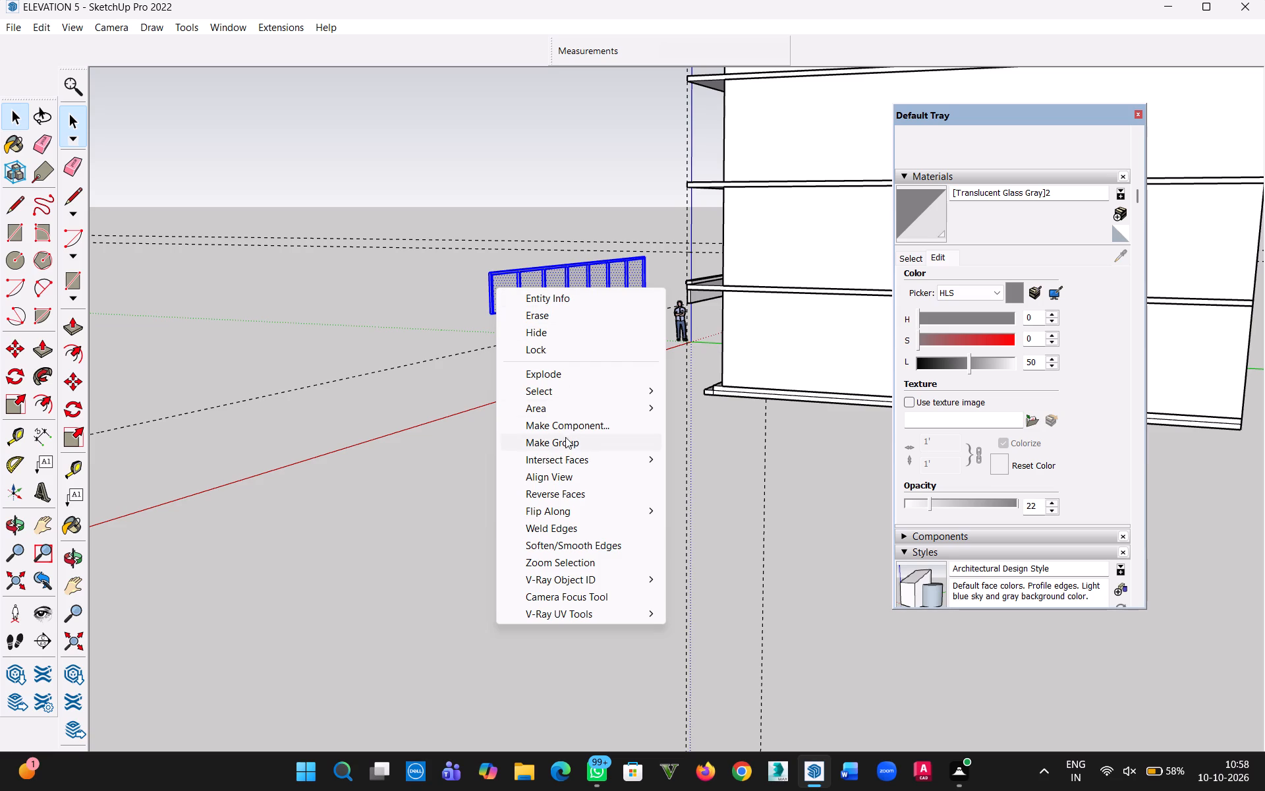
{"action": "left_click", "coordinate": [563, 441]}
Move the railing group by its end post's bottom edge midpoint about 39' 7" onto the capped parapet of the building's lowest balcony.
{"action": "middle_click_drag", "start_coordinate": [366, 231], "coordinate": [914, 394]}
{"action": "scroll", "coordinate": [621, 349], "scroll_direction": "down", "scroll_amount": 4}
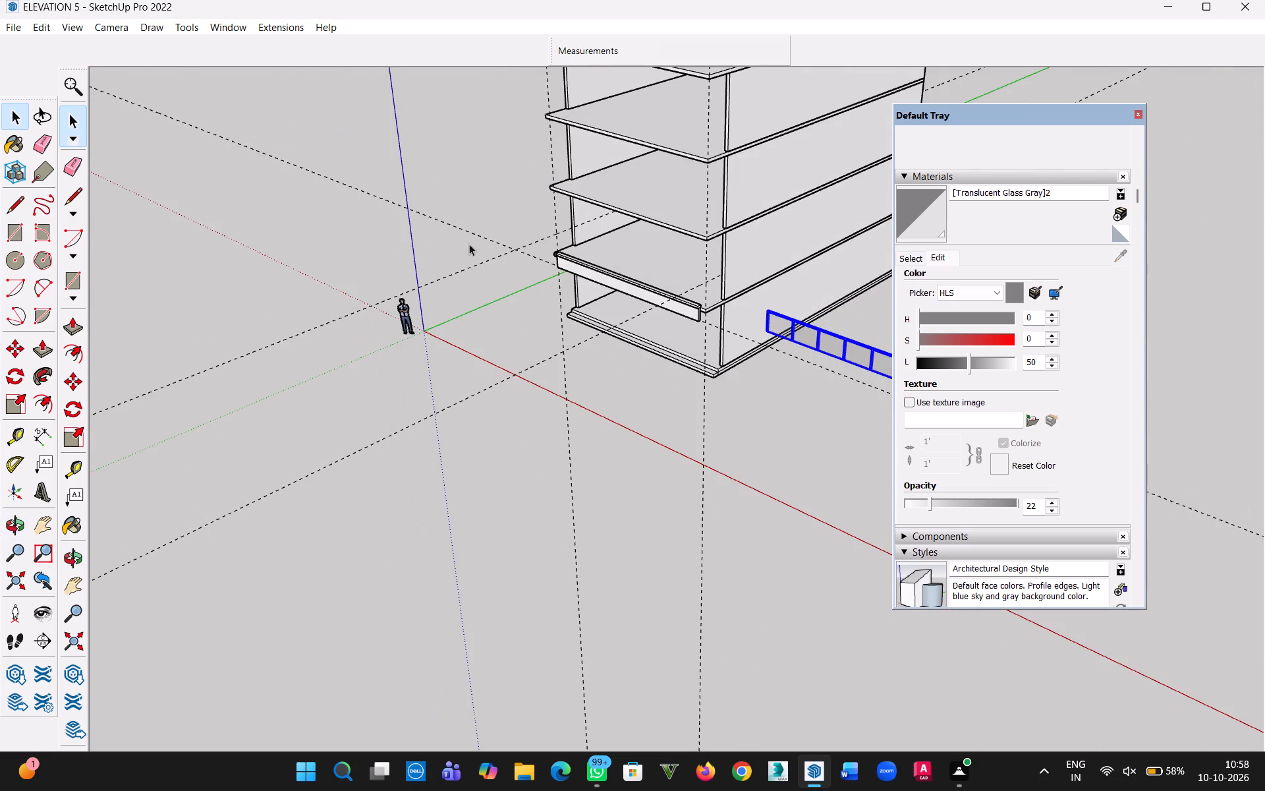
{"action": "key", "text": "m"}
{"action": "key", "text": "h"}
{"action": "left_click_drag", "start_coordinate": [539, 258], "coordinate": [524, 264]}
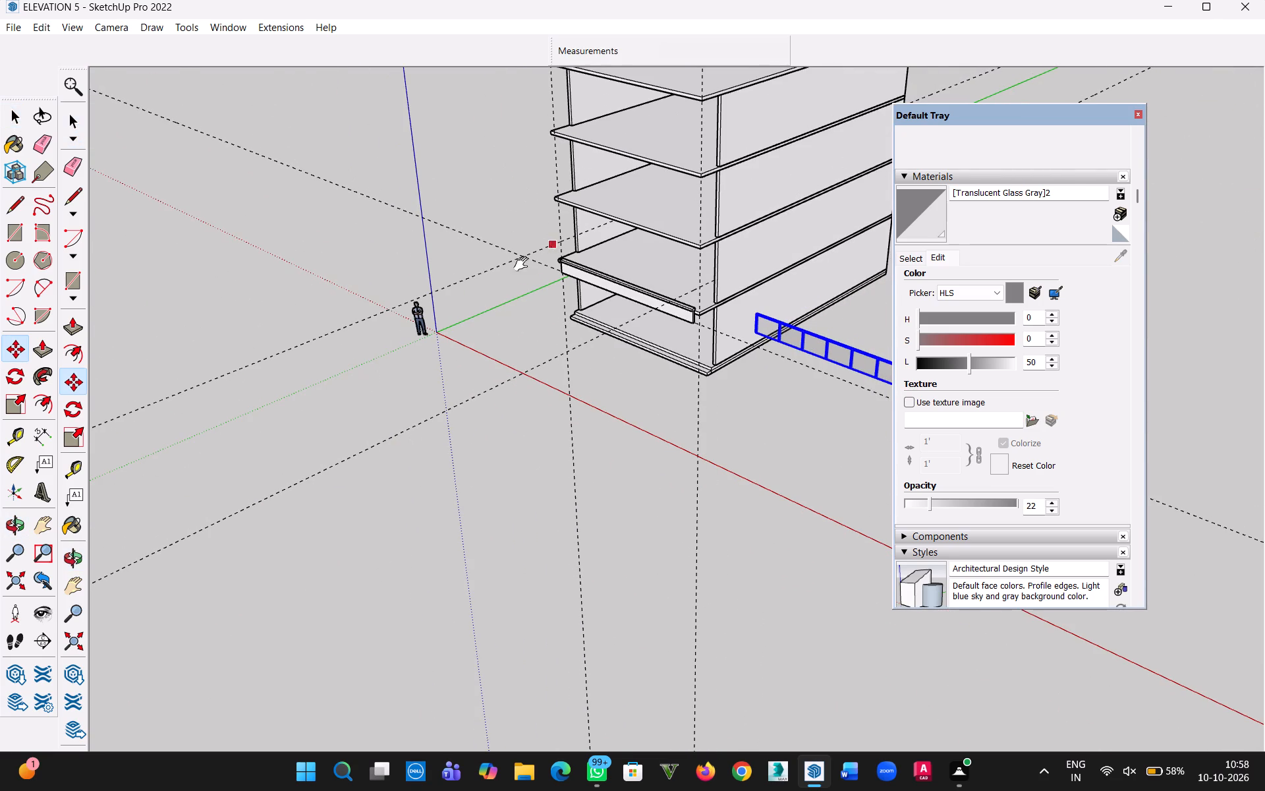
{"action": "left_click_drag", "start_coordinate": [524, 264], "coordinate": [193, 281]}
{"action": "scroll", "coordinate": [536, 387], "scroll_direction": "up", "scroll_amount": 10}
{"action": "key", "text": "Escape"}
{"action": "scroll", "coordinate": [500, 516], "scroll_direction": "up", "scroll_amount": 7}
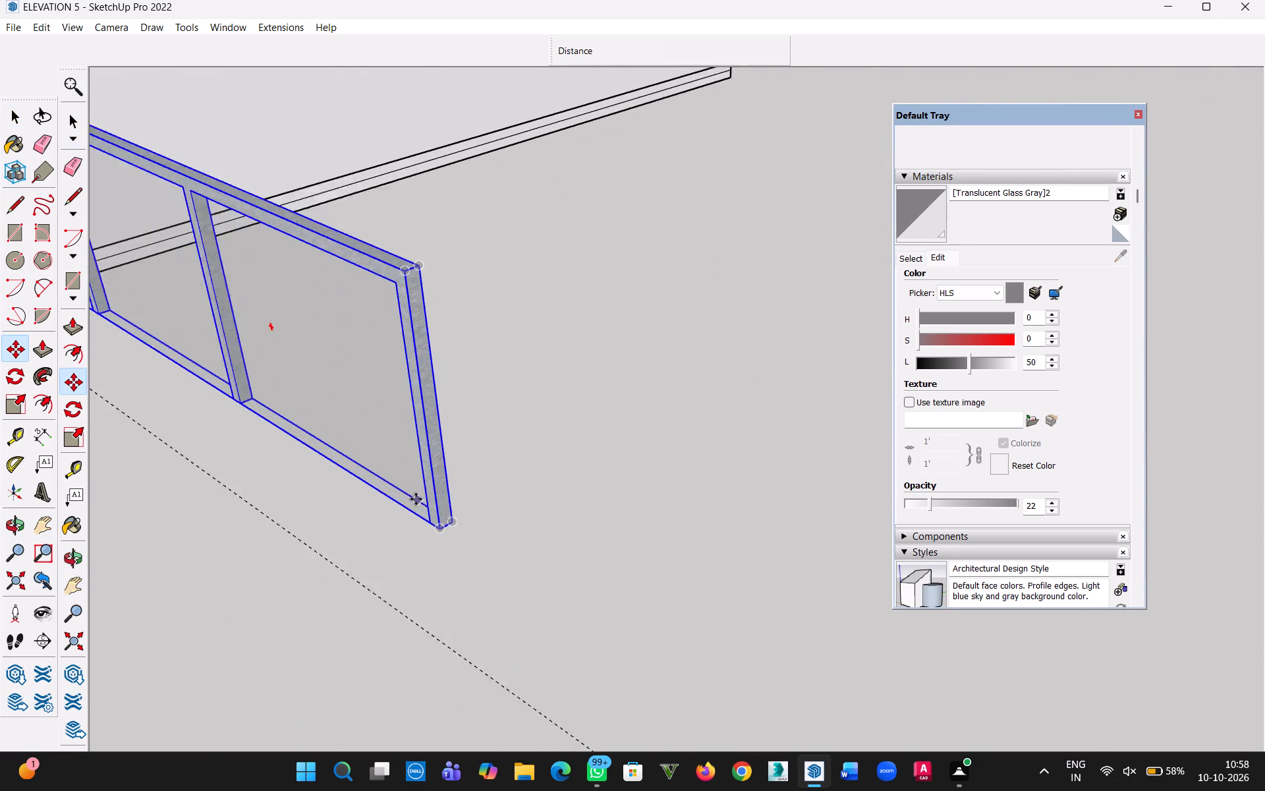
{"action": "scroll", "coordinate": [416, 499], "scroll_direction": "up", "scroll_amount": 8}
{"action": "scroll", "coordinate": [421, 515], "scroll_direction": "down", "scroll_amount": 3}
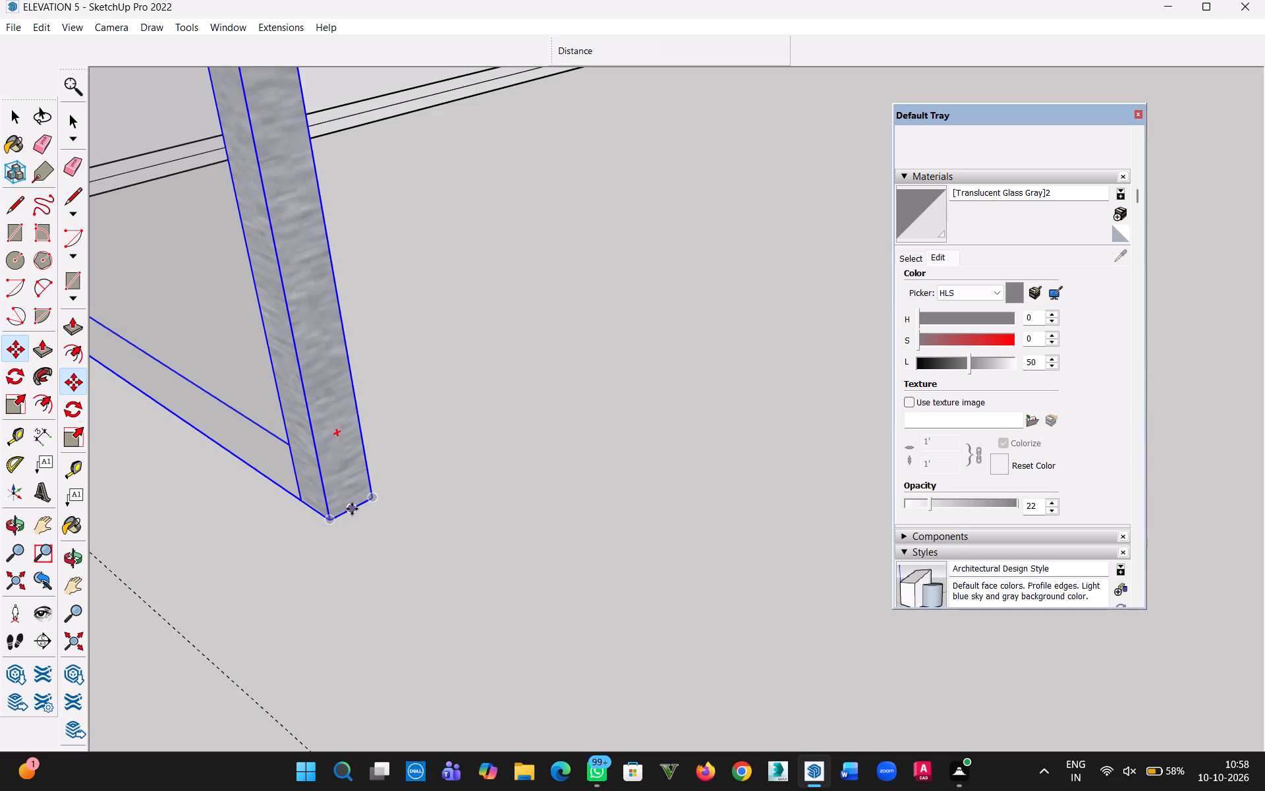
{"action": "left_click", "coordinate": [353, 506]}
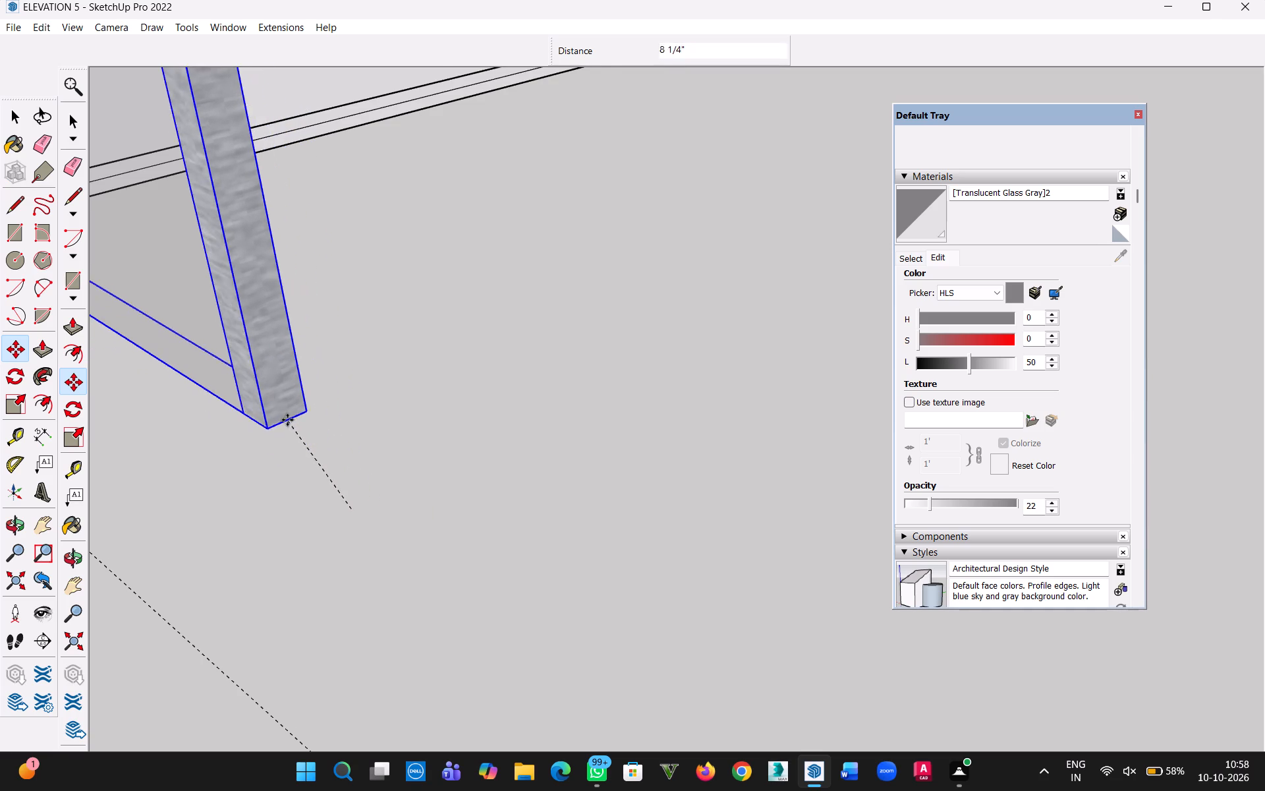
{"action": "scroll", "coordinate": [287, 420], "scroll_direction": "down", "scroll_amount": 3}
{"action": "key", "text": "h"}
{"action": "left_click_drag", "start_coordinate": [267, 403], "coordinate": [805, 788]}
{"action": "scroll", "coordinate": [376, 351], "scroll_direction": "down", "scroll_amount": 11}
{"action": "left_click_drag", "start_coordinate": [269, 308], "coordinate": [822, 772]}
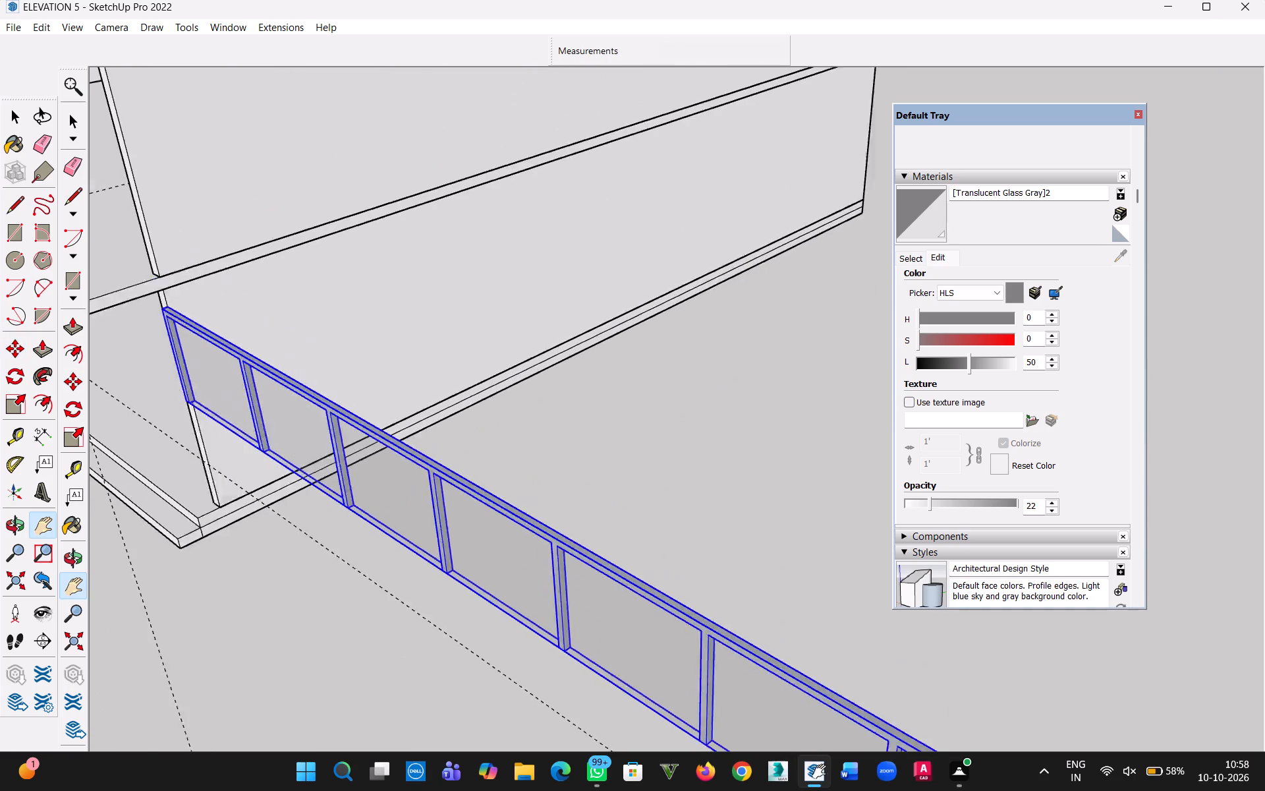
{"action": "left_click_drag", "start_coordinate": [822, 772], "coordinate": [862, 790]}
{"action": "left_click_drag", "start_coordinate": [426, 387], "coordinate": [873, 632]}
{"action": "key", "text": "Escape"}
{"action": "scroll", "coordinate": [660, 630], "scroll_direction": "up", "scroll_amount": 1}
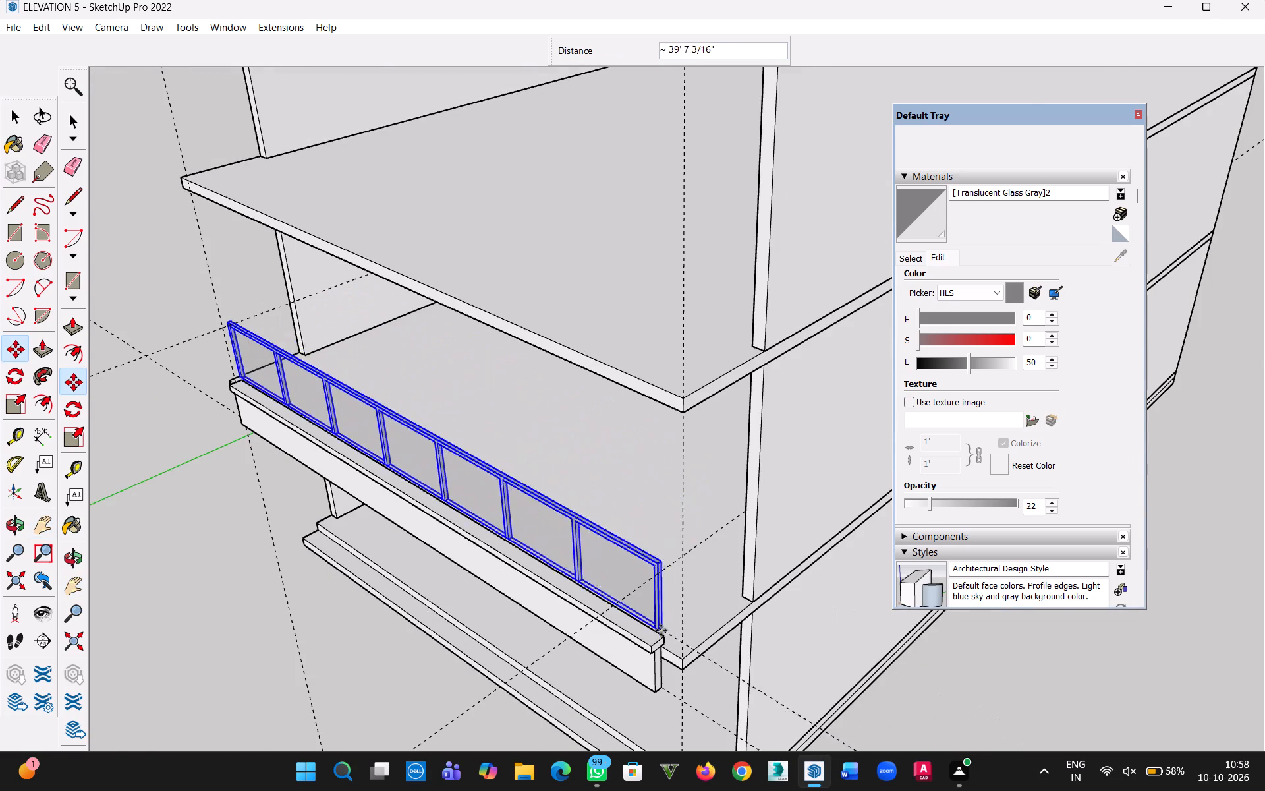
{"action": "scroll", "coordinate": [661, 630], "scroll_direction": "up", "scroll_amount": 8}
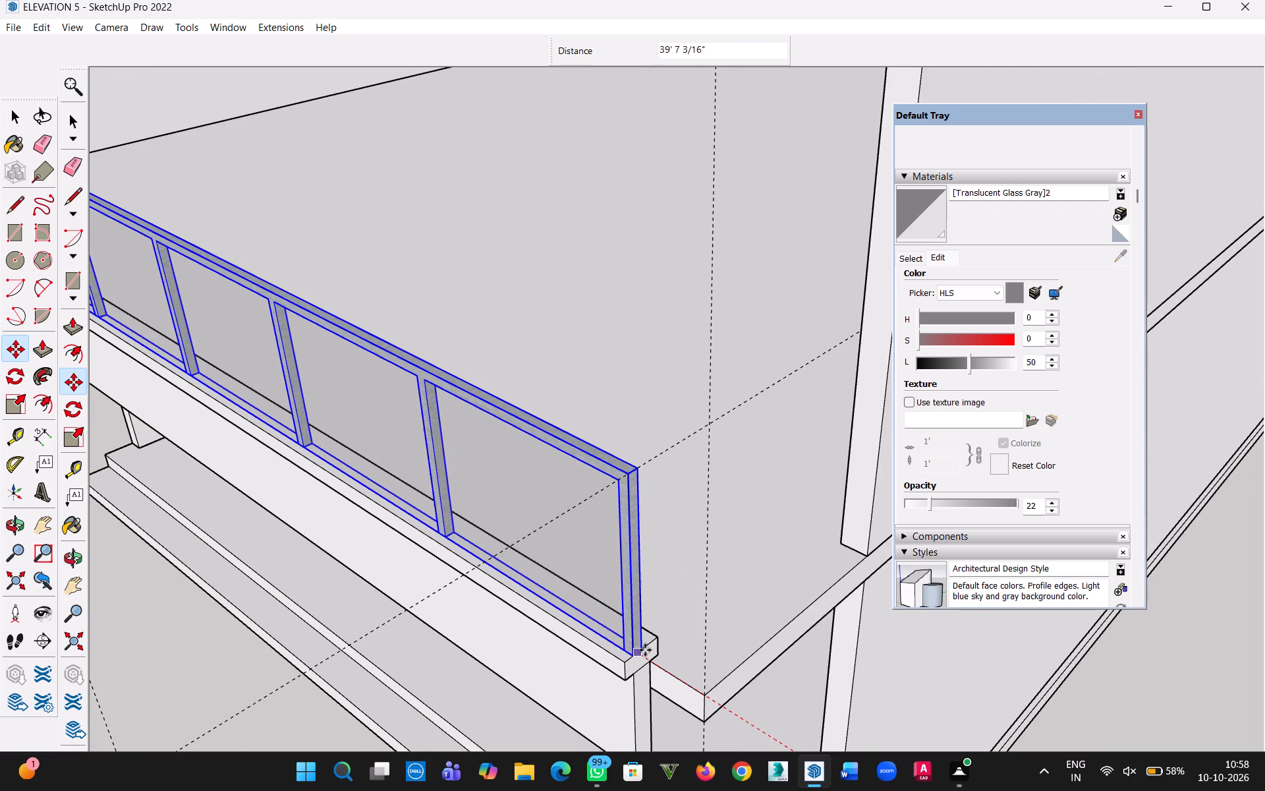
{"action": "scroll", "coordinate": [643, 650], "scroll_direction": "up", "scroll_amount": 10}
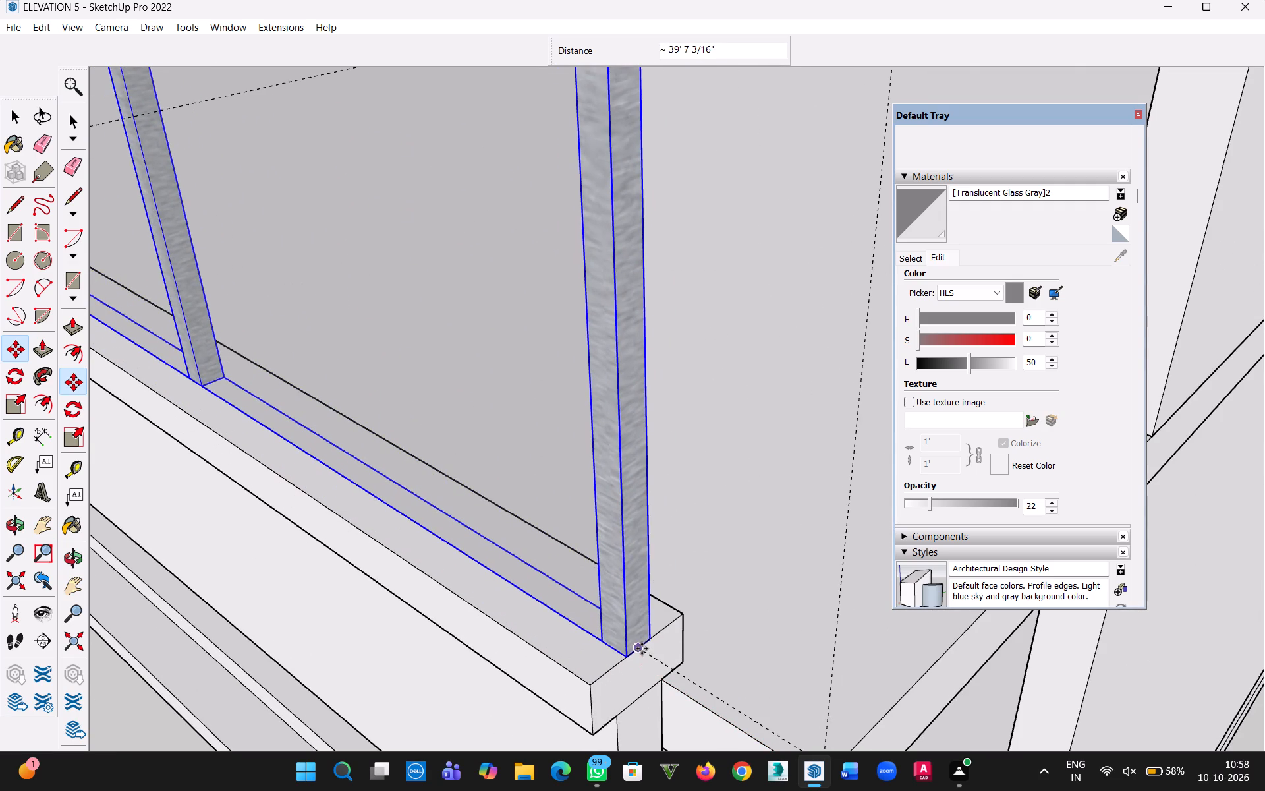
{"action": "left_click", "coordinate": [642, 649]}
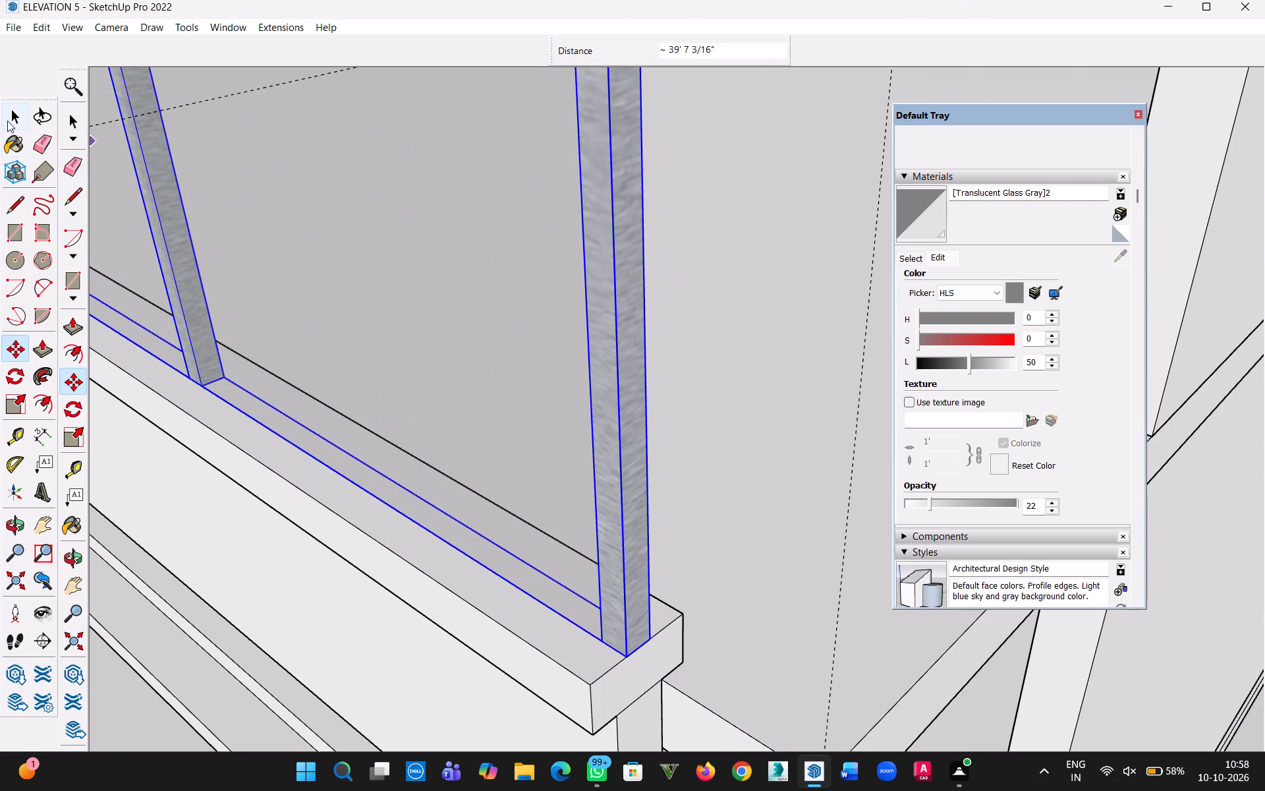
Save the model with the railing in place on the balcony parapet.
{"action": "left_click", "coordinate": [7, 121]}
{"action": "scroll", "coordinate": [441, 271], "scroll_direction": "down", "scroll_amount": 17}
{"action": "middle_click_drag", "start_coordinate": [492, 296], "coordinate": [822, 313]}
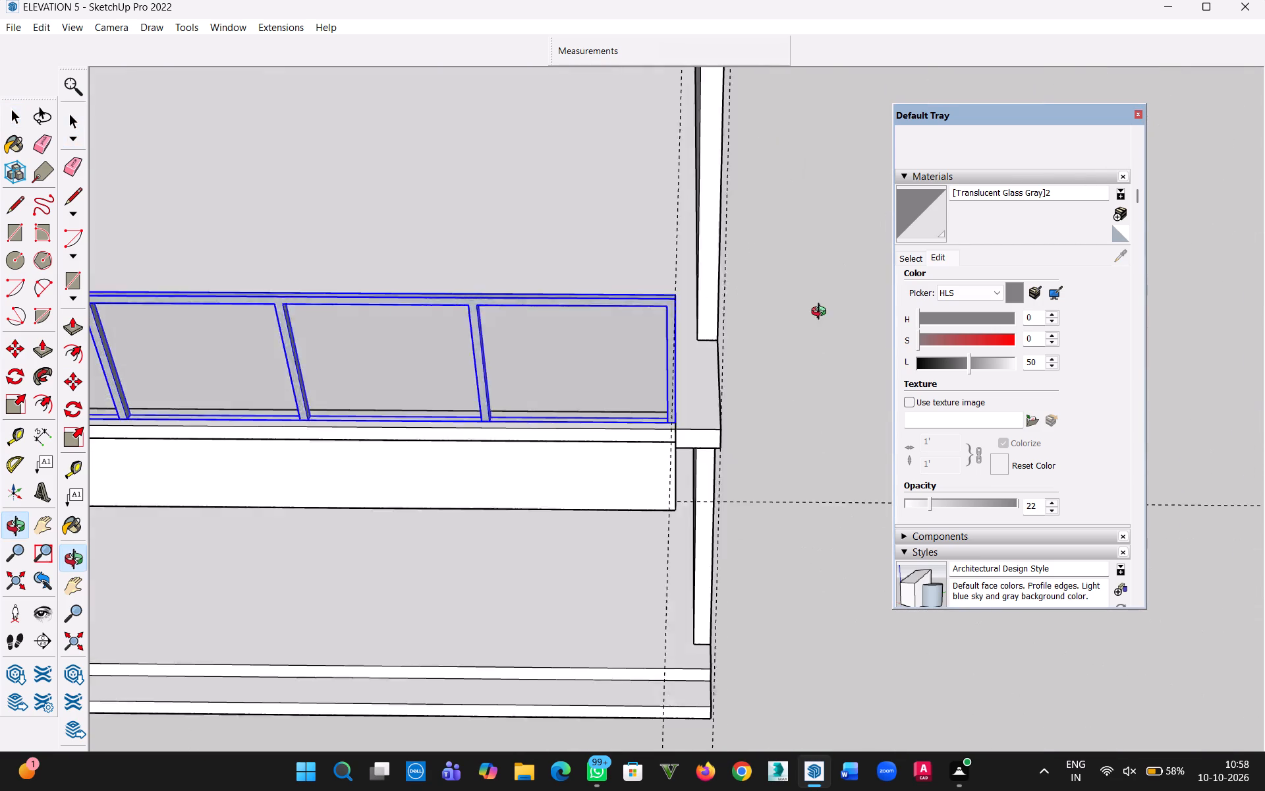
{"action": "middle_click_drag", "start_coordinate": [822, 313], "coordinate": [827, 310]}
{"action": "scroll", "coordinate": [619, 387], "scroll_direction": "down", "scroll_amount": 12}
{"action": "middle_click_drag", "start_coordinate": [430, 448], "coordinate": [547, 370]}
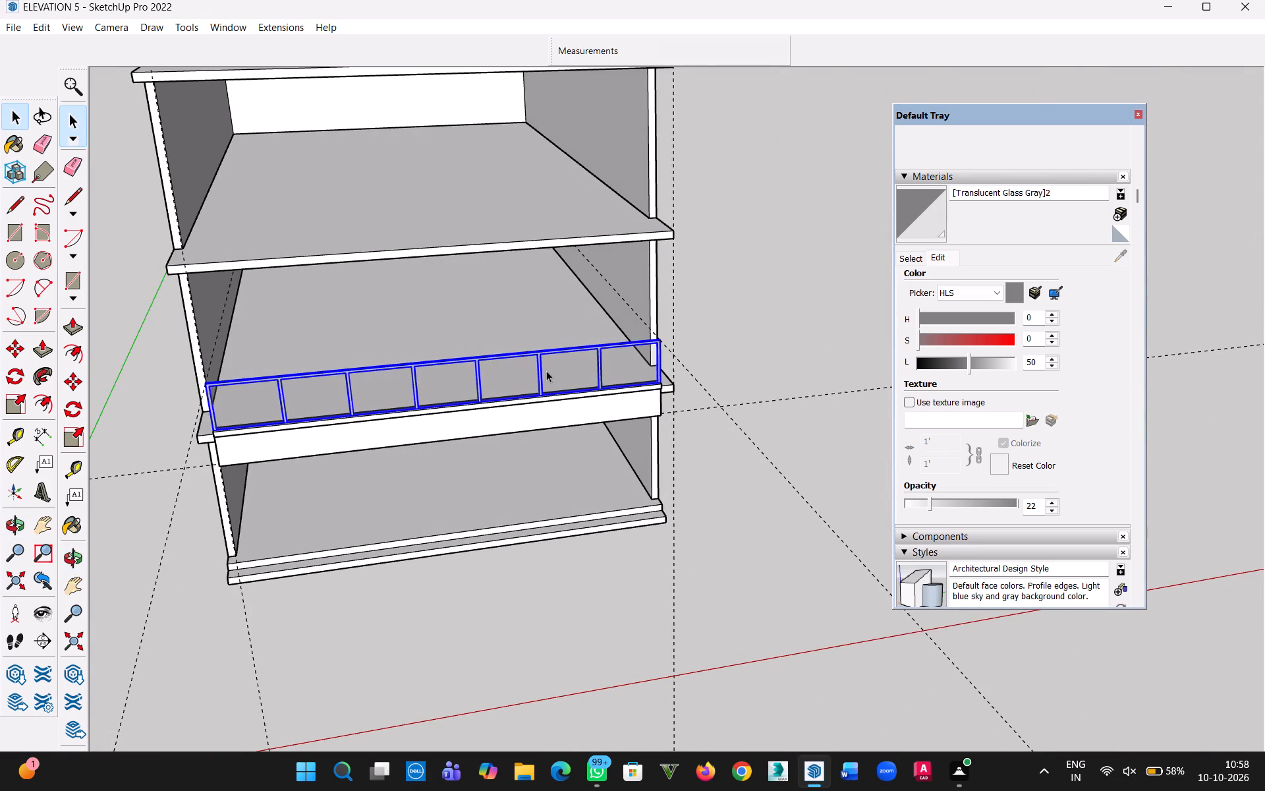
{"action": "key", "text": "ctrl+s"}
Close the Default Tray.
{"action": "left_click", "coordinate": [1137, 115]}
Place a guide line 1' in from the side edge of the railed balcony's slab.
{"action": "middle_click_drag", "start_coordinate": [453, 308], "coordinate": [568, 376]}
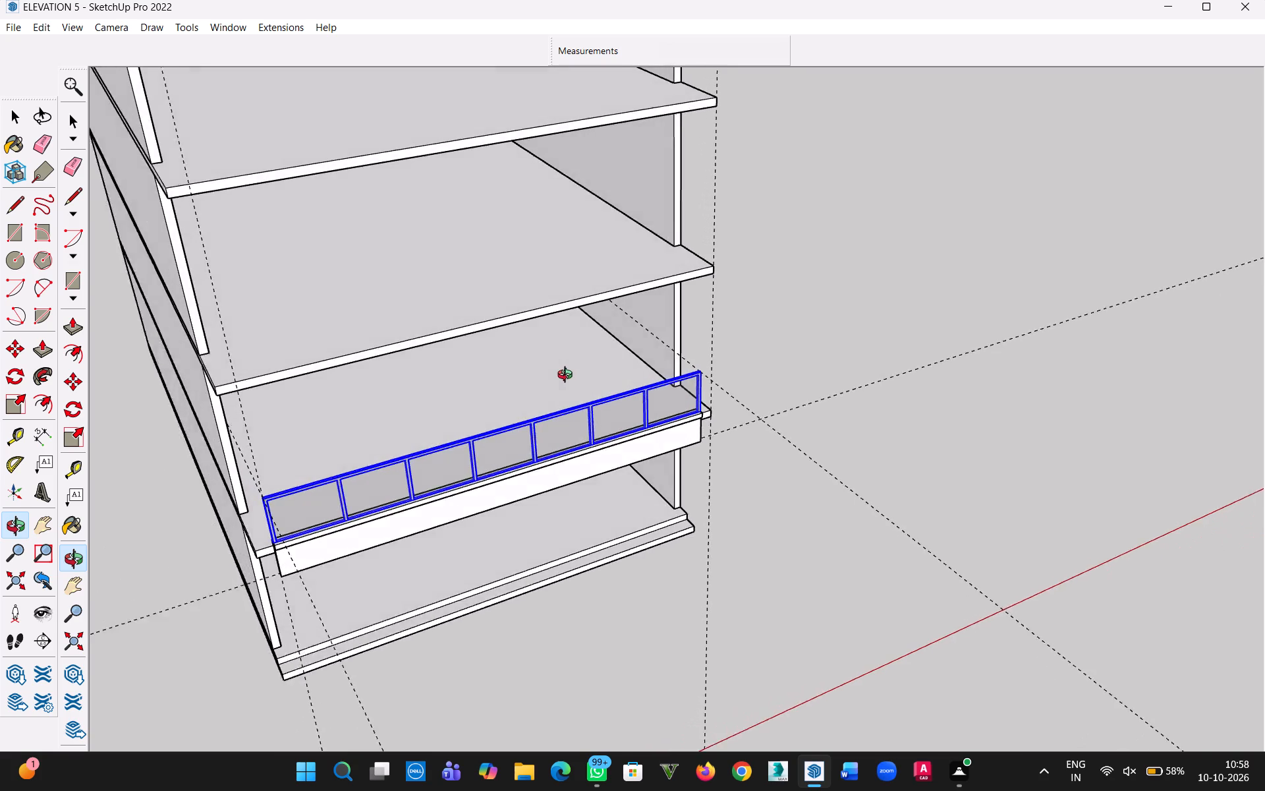
{"action": "middle_click_drag", "start_coordinate": [568, 376], "coordinate": [533, 413]}
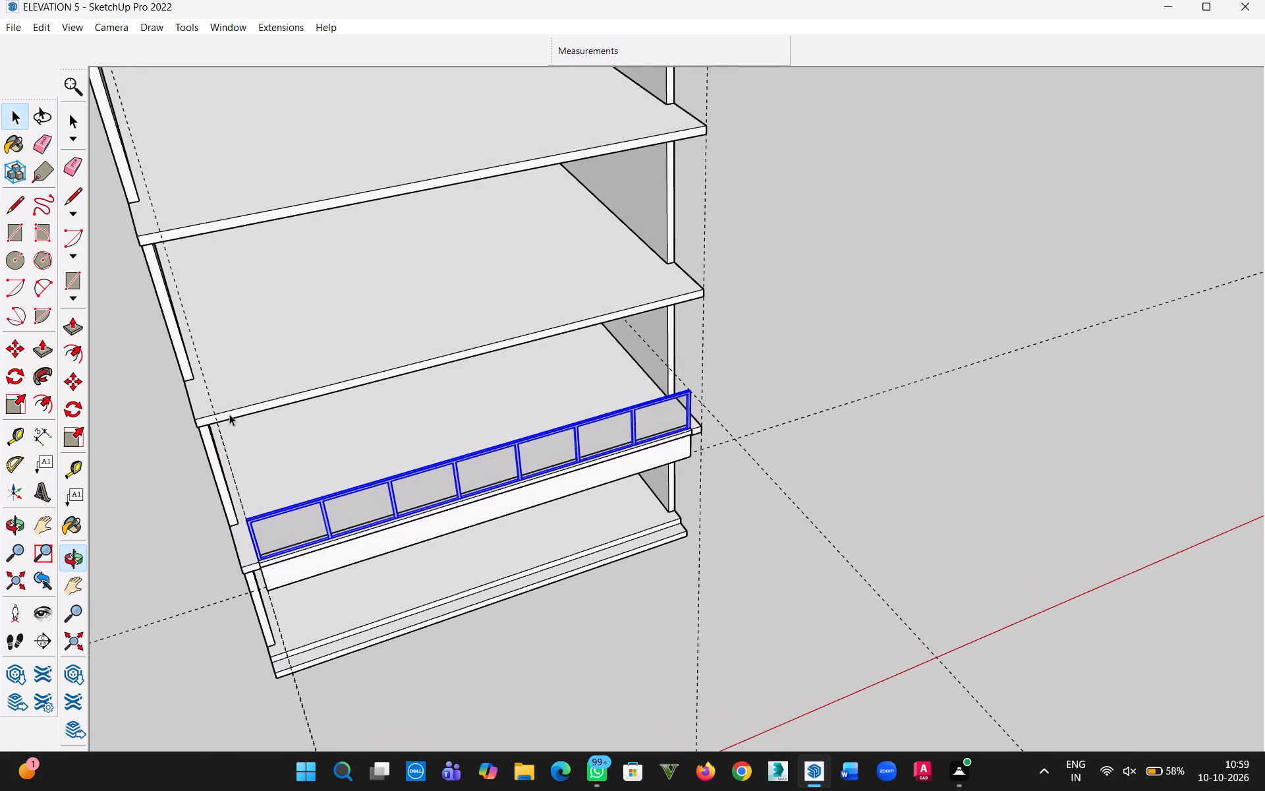
{"action": "scroll", "coordinate": [49, 587], "scroll_direction": "up", "scroll_amount": 8}
{"action": "middle_click_drag", "start_coordinate": [250, 562], "coordinate": [333, 529]}
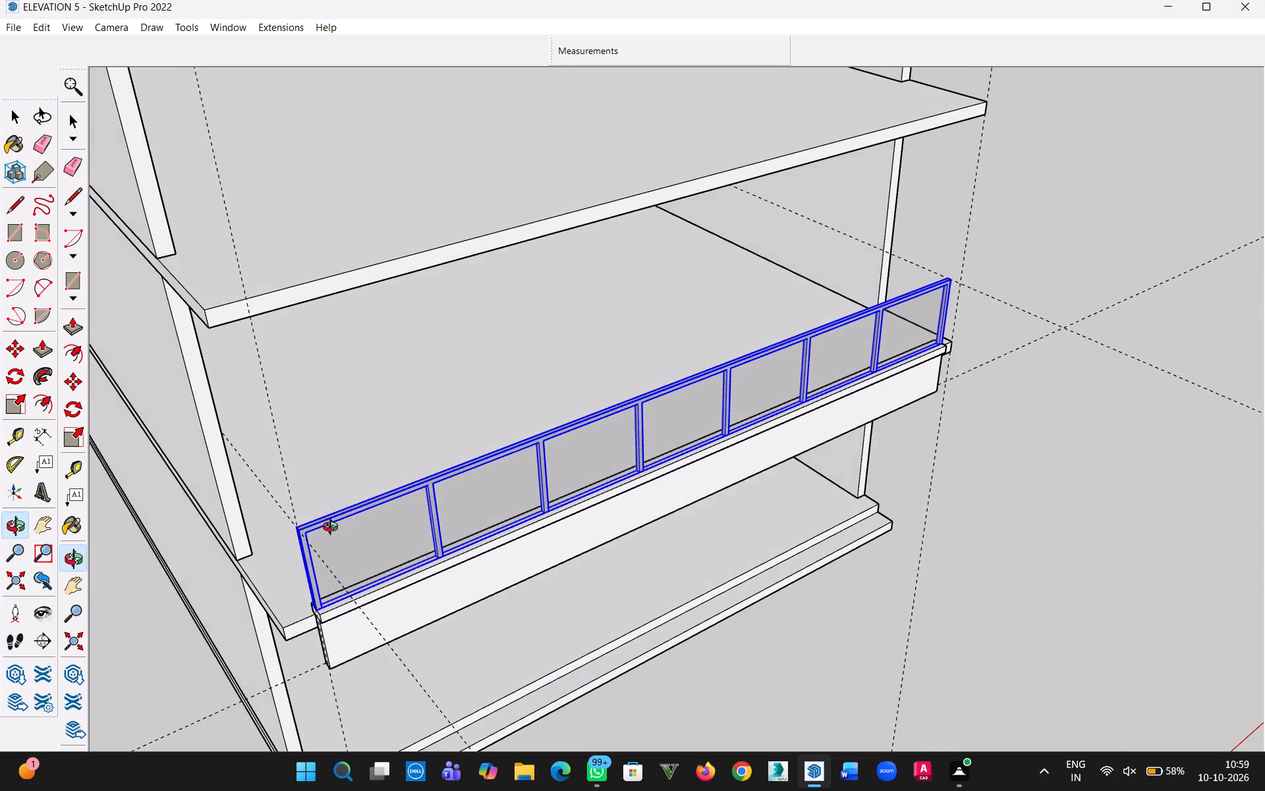
{"action": "middle_click_drag", "start_coordinate": [333, 529], "coordinate": [335, 529]}
{"action": "scroll", "coordinate": [303, 571], "scroll_direction": "up", "scroll_amount": 3}
{"action": "scroll", "coordinate": [283, 643], "scroll_direction": "up", "scroll_amount": 3}
{"action": "key", "text": "t"}
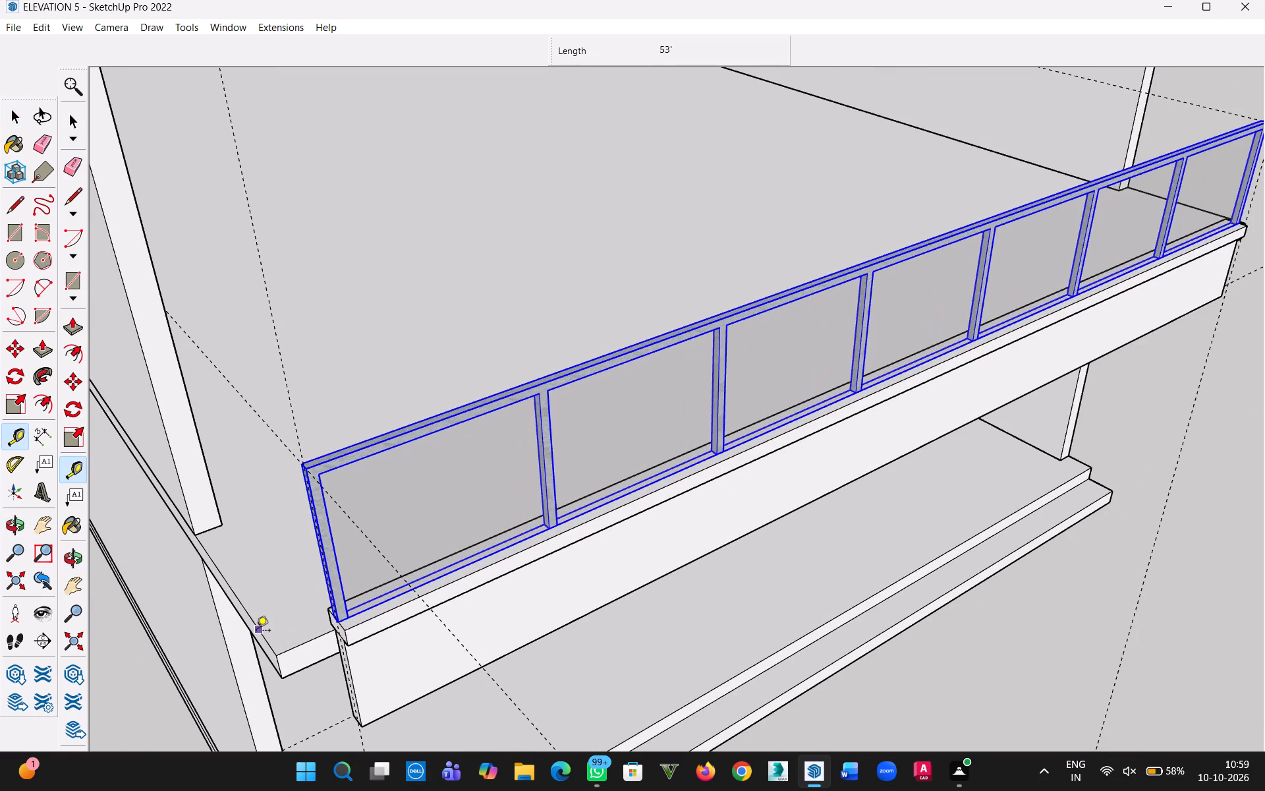
{"action": "left_click", "coordinate": [260, 627]}
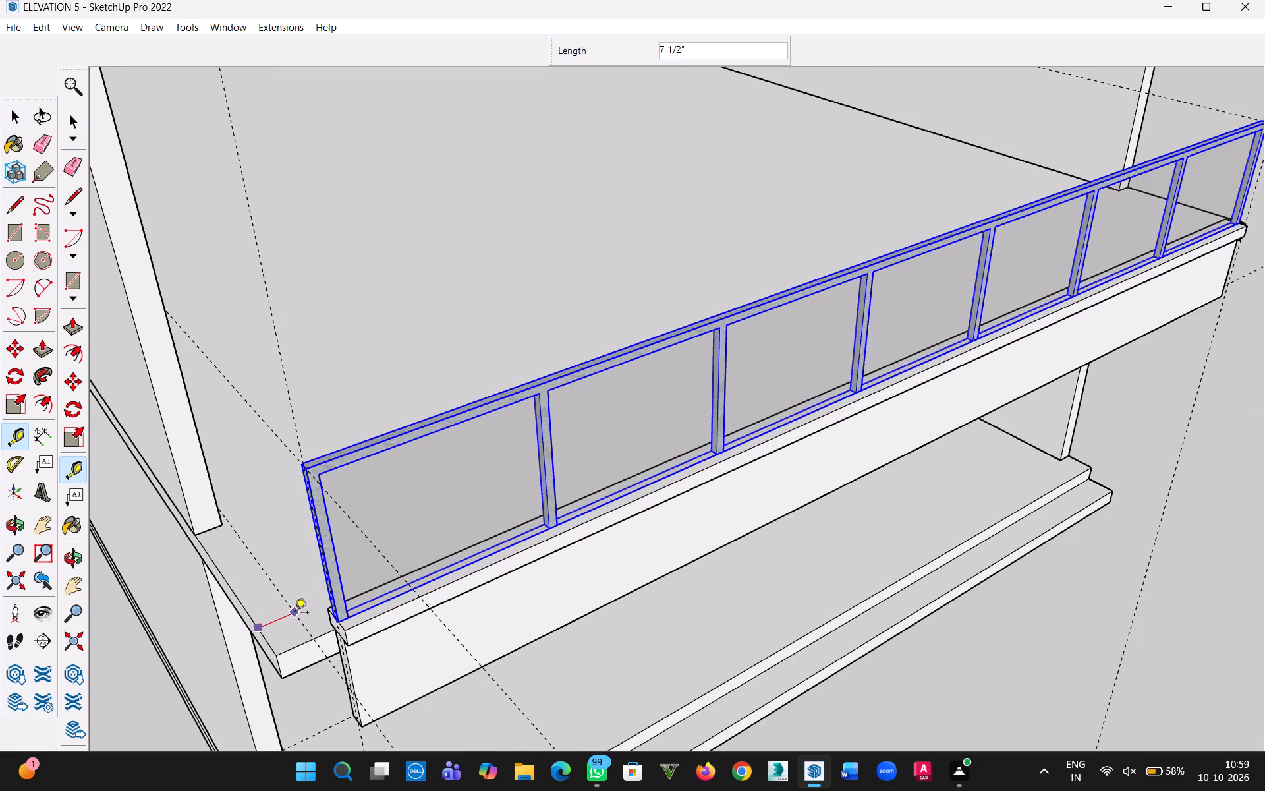
{"action": "key", "text": "1"}
{"action": "key", "text": "apostrophe"}
{"action": "key", "text": "Return"}
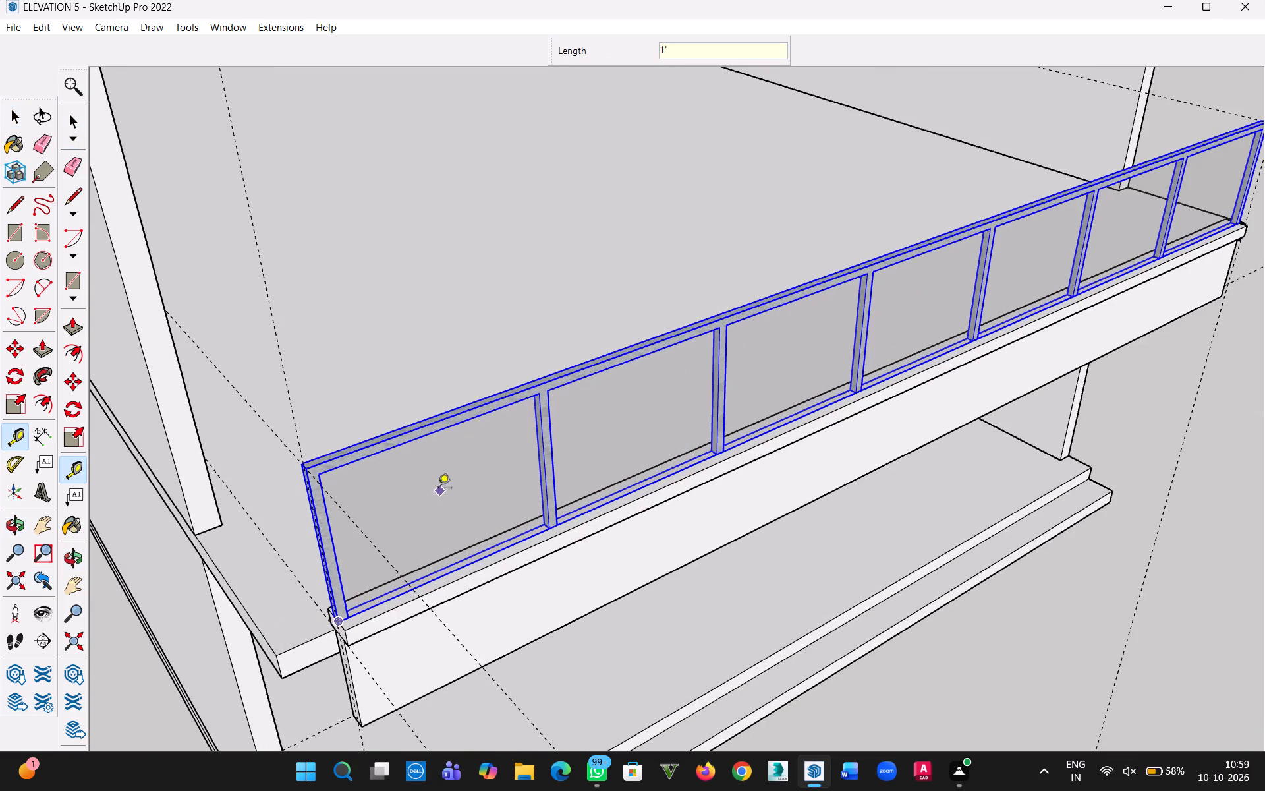
Draw a 1' by 5' rectangle on the balcony floor beside the railing's end, starting at the side wall's outer corner.
{"action": "key", "text": "r"}
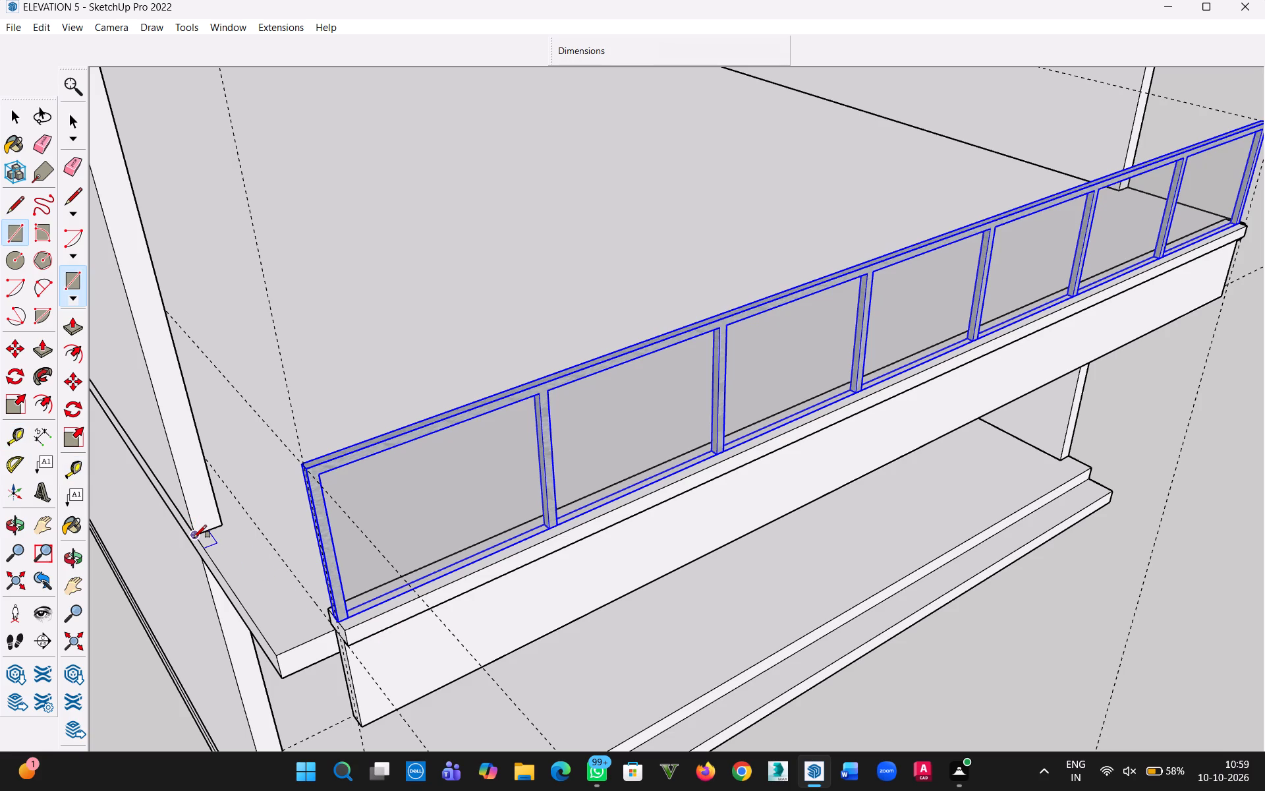
{"action": "left_click", "coordinate": [194, 538]}
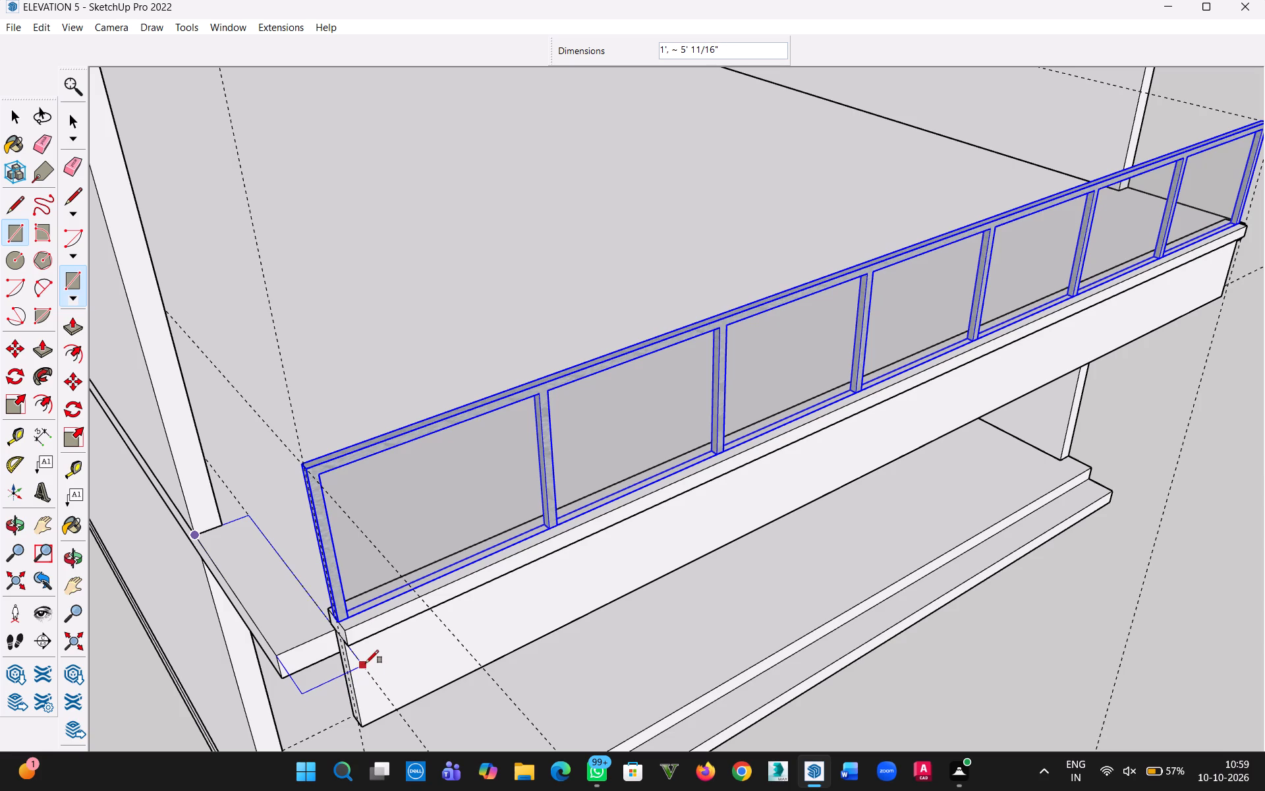
{"action": "type", "text": "1',5"}
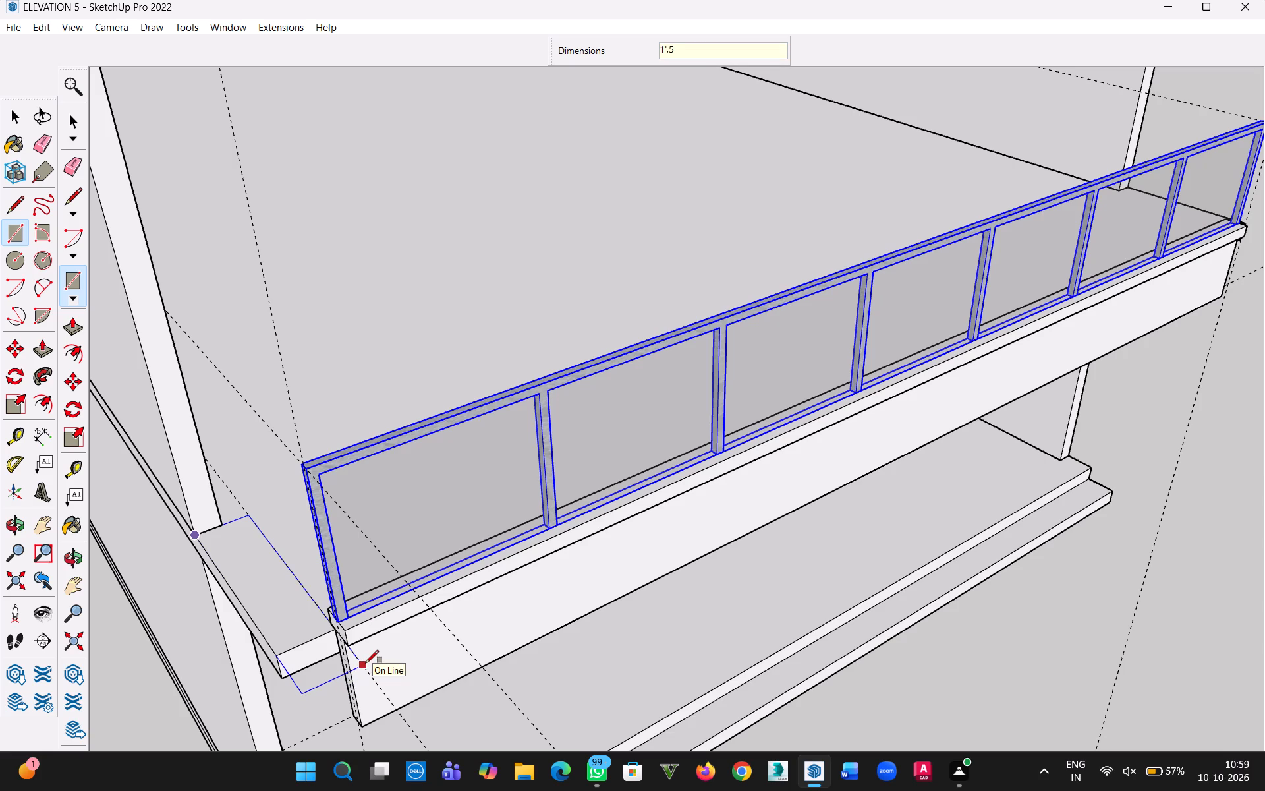
{"action": "key", "text": "apostrophe"}
{"action": "key", "text": "Return"}
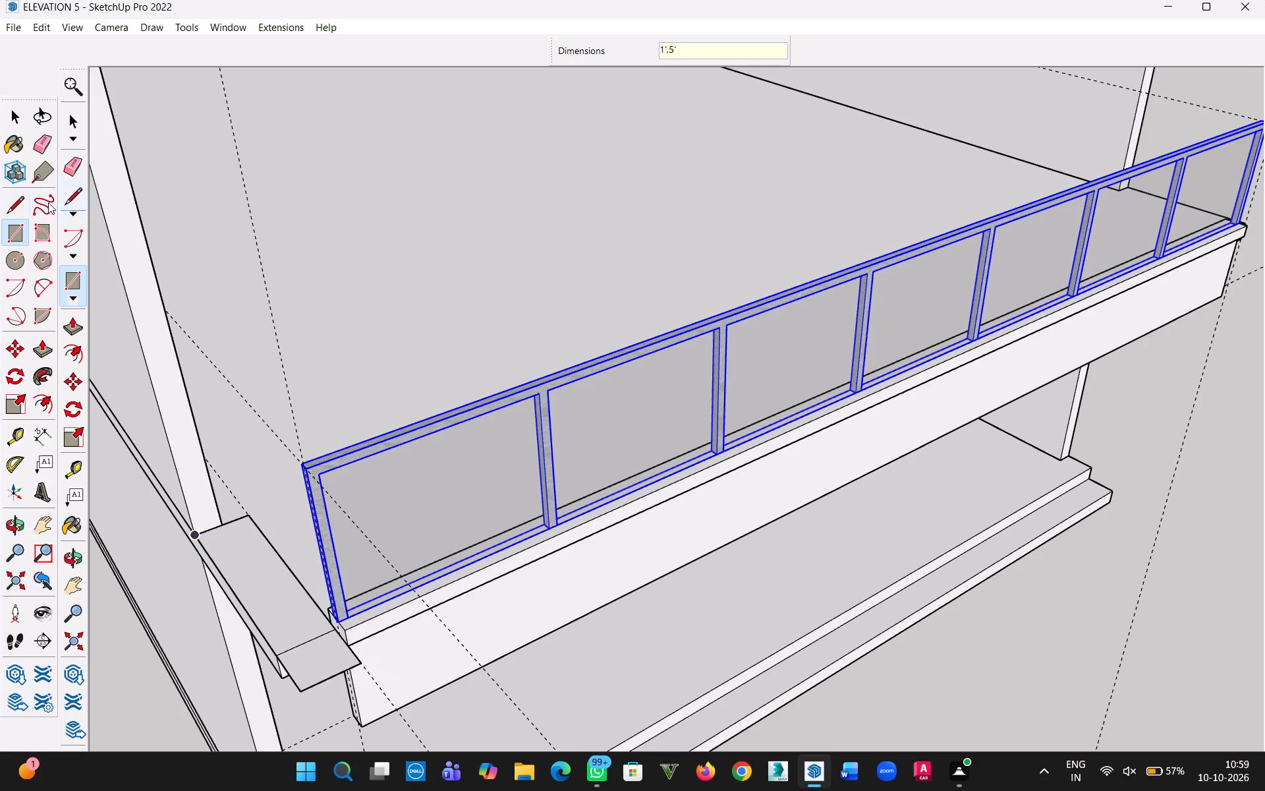
Make the 1' by 5' rectangle's face and edges a group.
{"action": "left_click", "coordinate": [9, 115]}
{"action": "scroll", "coordinate": [312, 676], "scroll_direction": "down", "scroll_amount": 7}
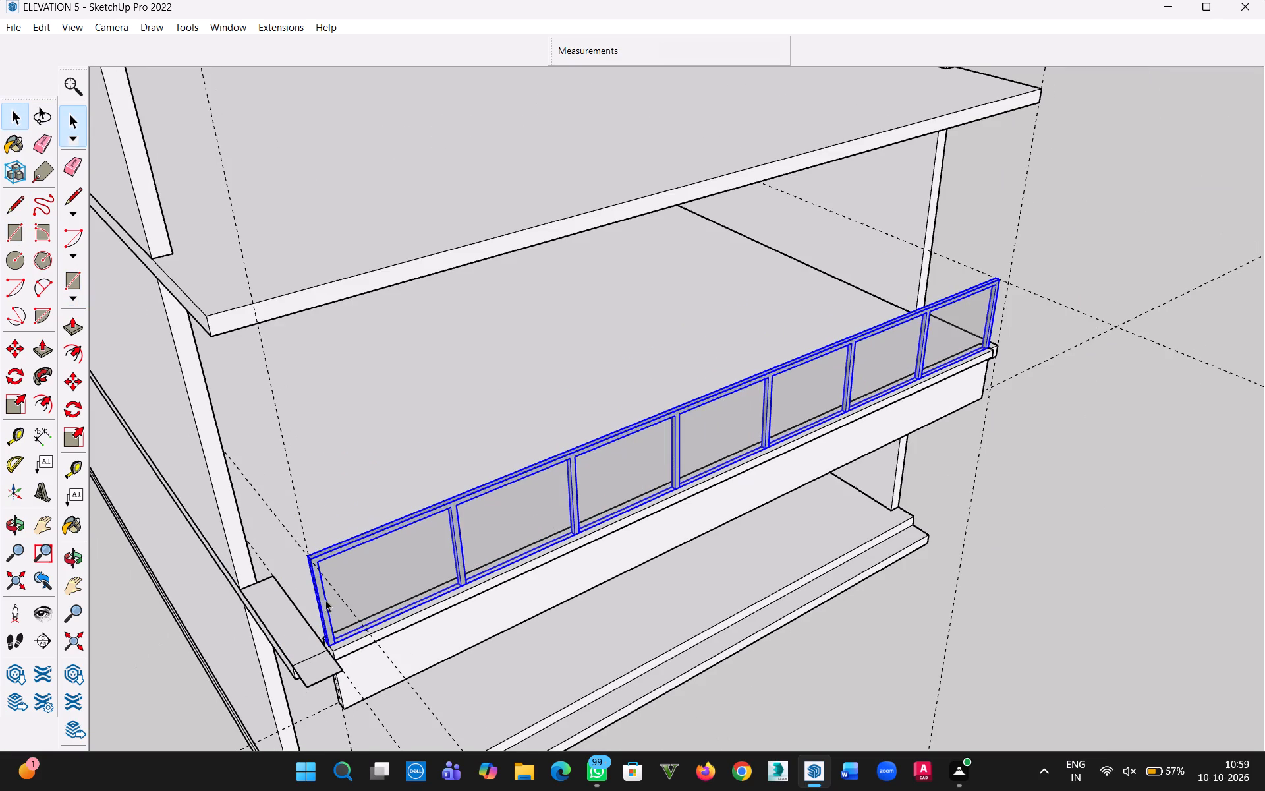
{"action": "double_click", "coordinate": [281, 624]}
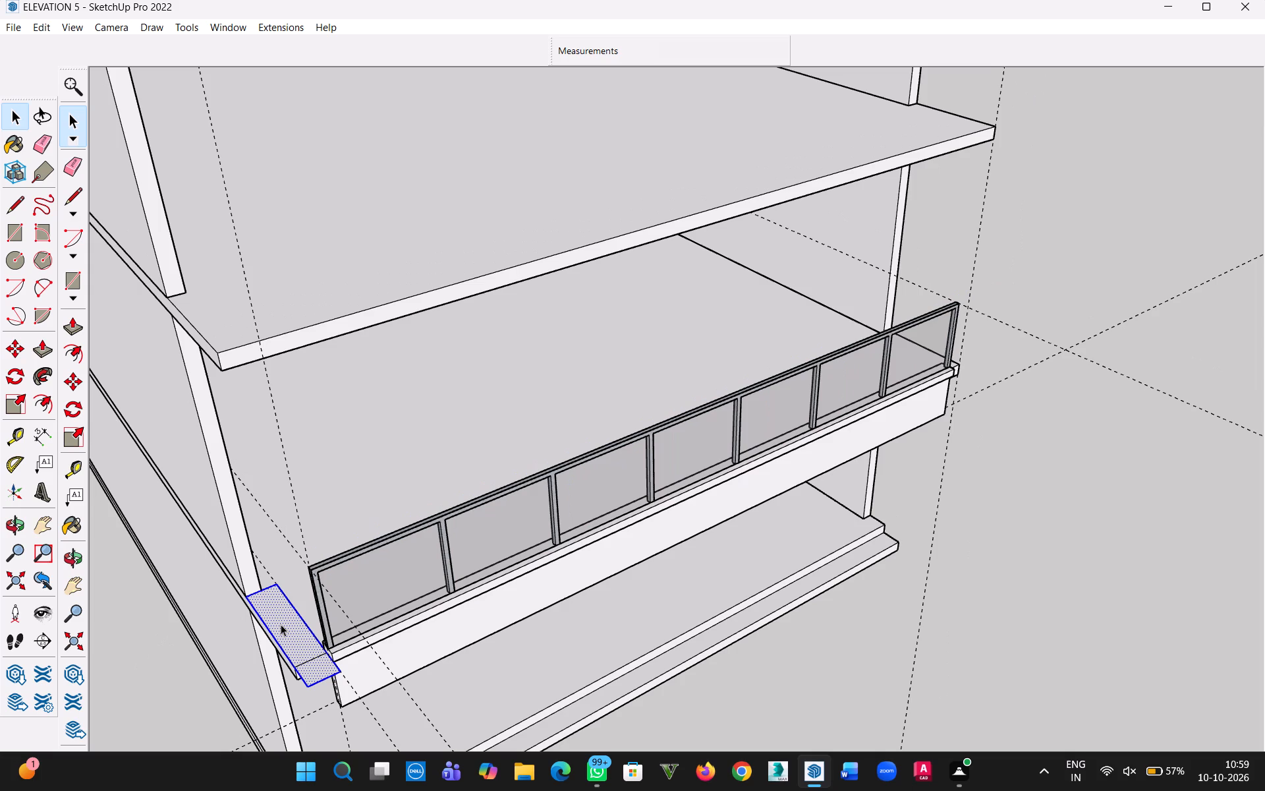
{"action": "double_click", "coordinate": [281, 624]}
{"action": "right_click", "coordinate": [281, 624]}
{"action": "left_click", "coordinate": [349, 458]}
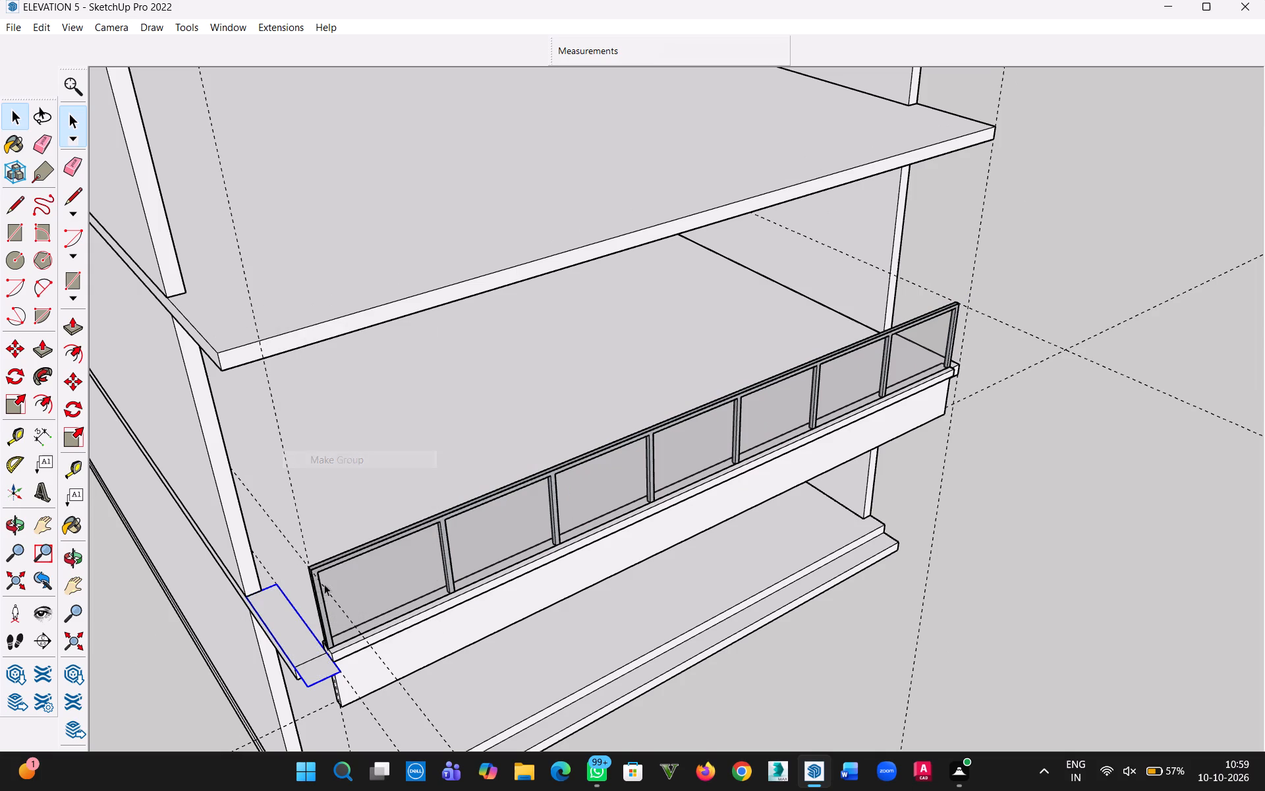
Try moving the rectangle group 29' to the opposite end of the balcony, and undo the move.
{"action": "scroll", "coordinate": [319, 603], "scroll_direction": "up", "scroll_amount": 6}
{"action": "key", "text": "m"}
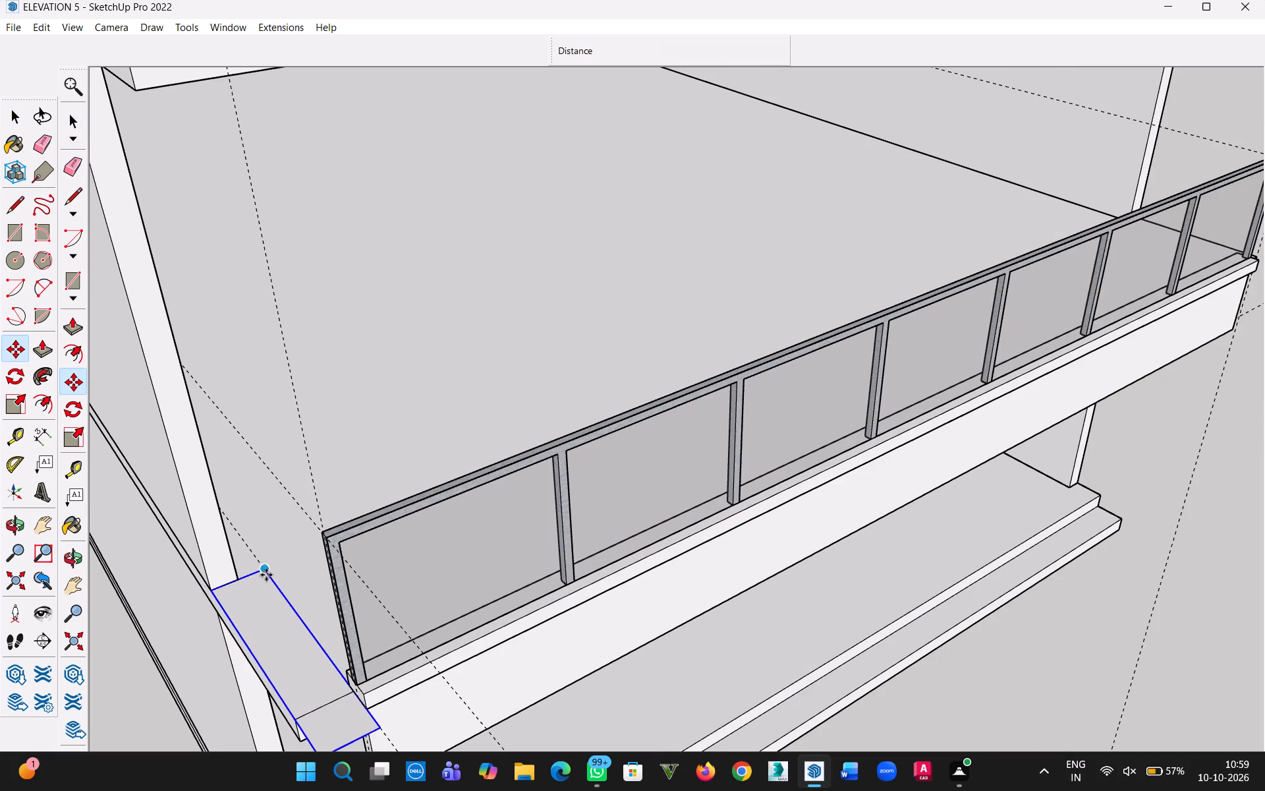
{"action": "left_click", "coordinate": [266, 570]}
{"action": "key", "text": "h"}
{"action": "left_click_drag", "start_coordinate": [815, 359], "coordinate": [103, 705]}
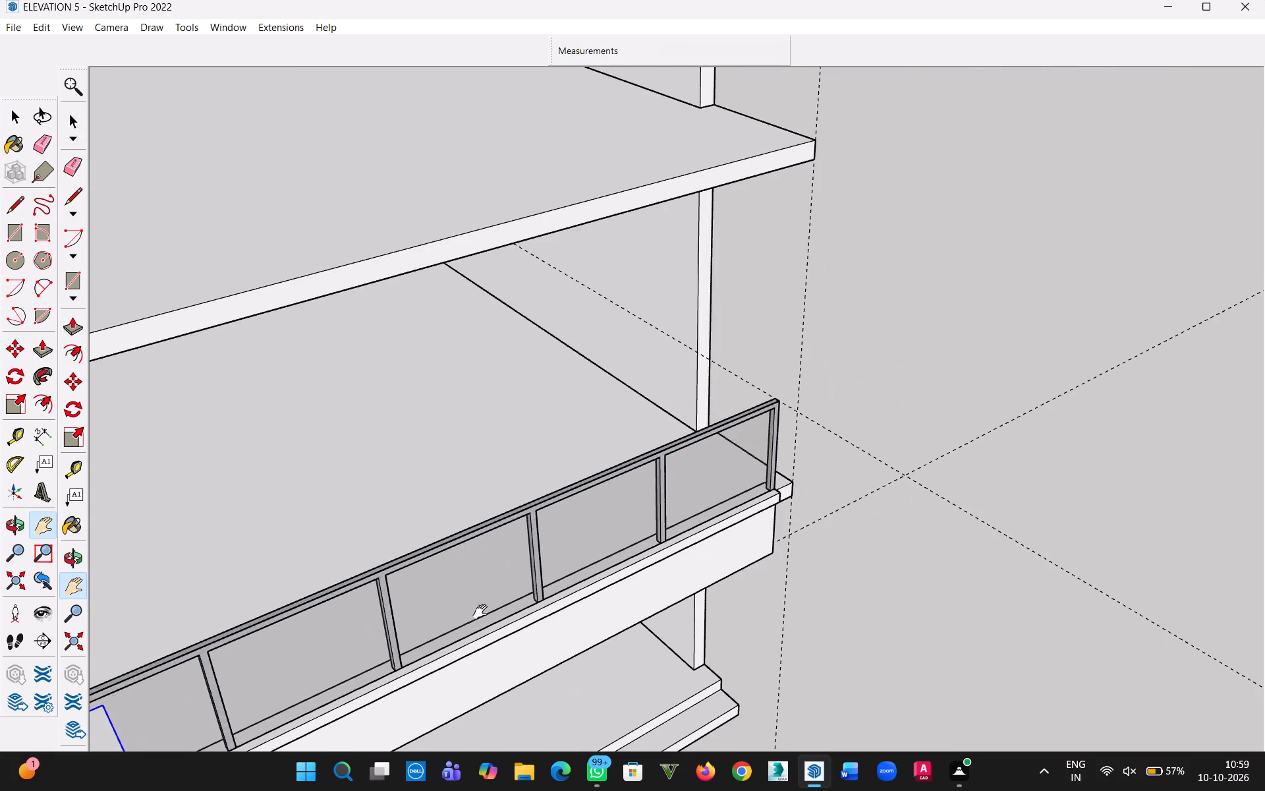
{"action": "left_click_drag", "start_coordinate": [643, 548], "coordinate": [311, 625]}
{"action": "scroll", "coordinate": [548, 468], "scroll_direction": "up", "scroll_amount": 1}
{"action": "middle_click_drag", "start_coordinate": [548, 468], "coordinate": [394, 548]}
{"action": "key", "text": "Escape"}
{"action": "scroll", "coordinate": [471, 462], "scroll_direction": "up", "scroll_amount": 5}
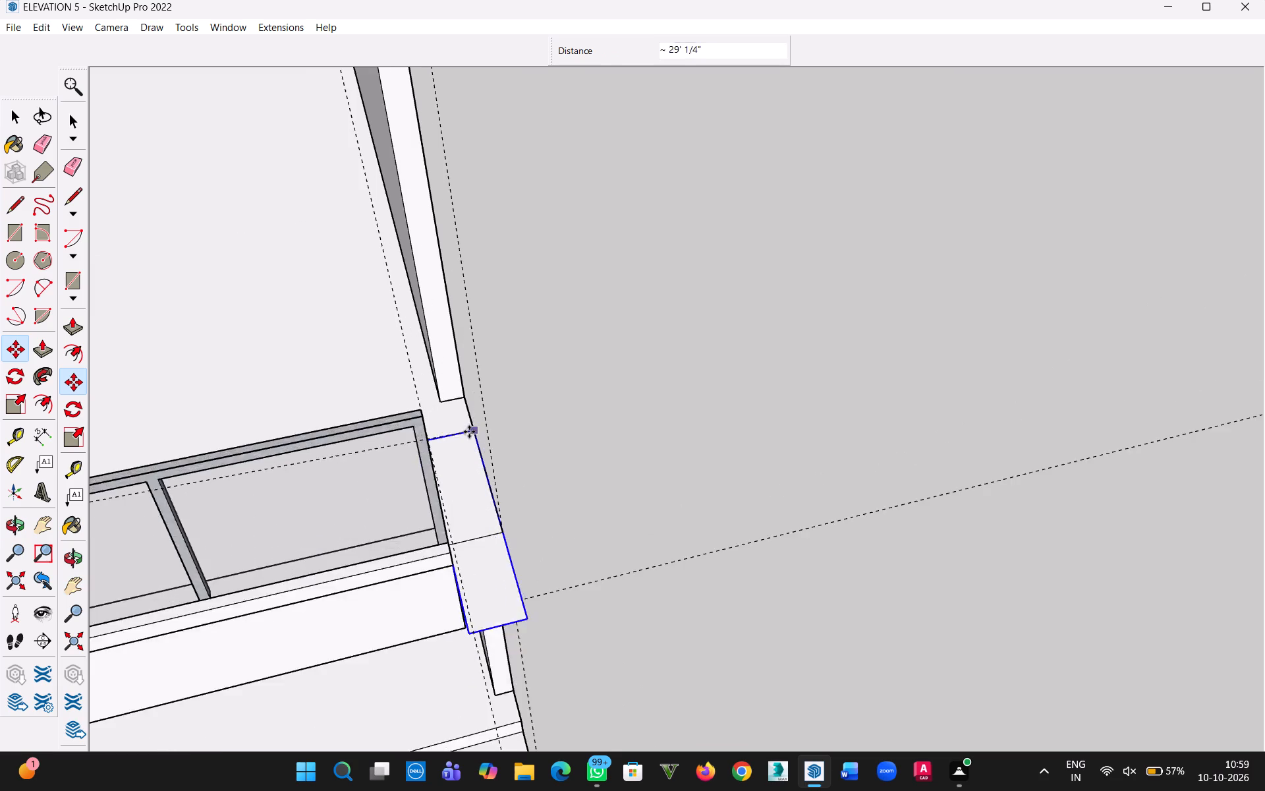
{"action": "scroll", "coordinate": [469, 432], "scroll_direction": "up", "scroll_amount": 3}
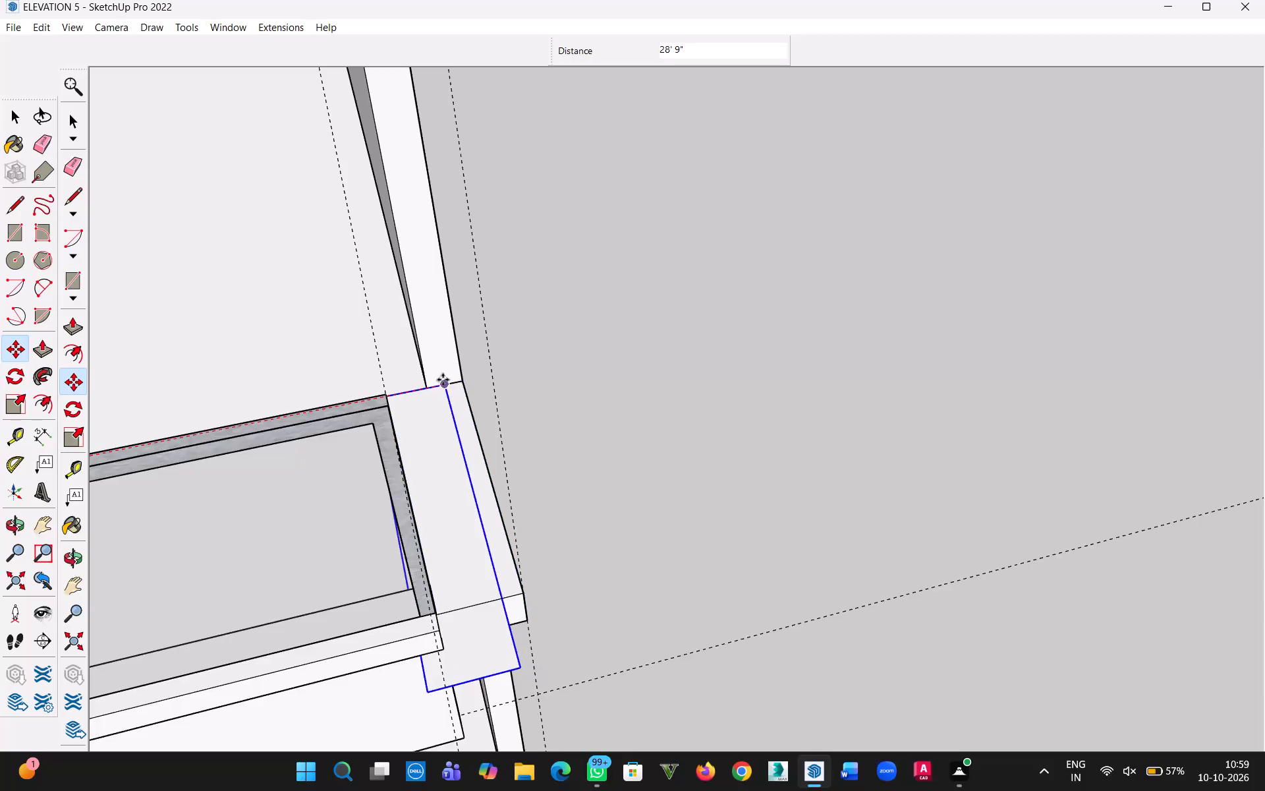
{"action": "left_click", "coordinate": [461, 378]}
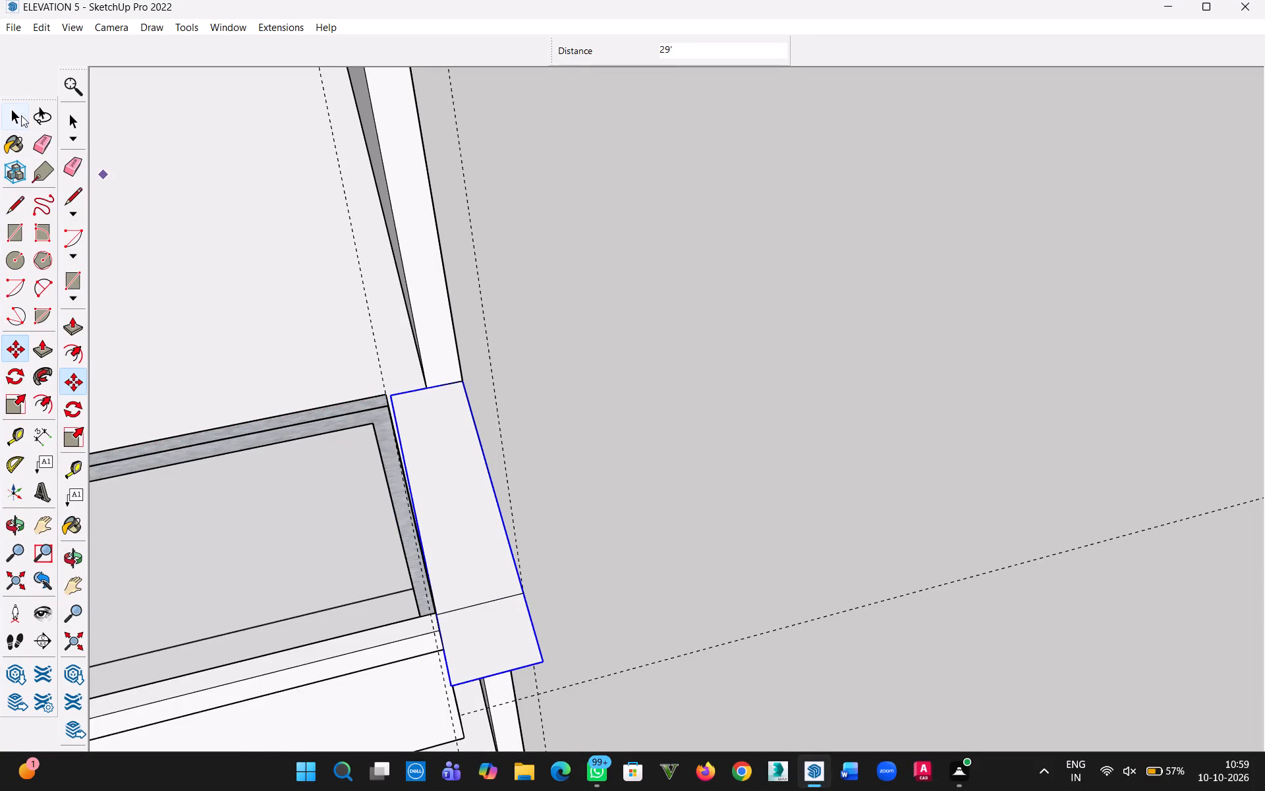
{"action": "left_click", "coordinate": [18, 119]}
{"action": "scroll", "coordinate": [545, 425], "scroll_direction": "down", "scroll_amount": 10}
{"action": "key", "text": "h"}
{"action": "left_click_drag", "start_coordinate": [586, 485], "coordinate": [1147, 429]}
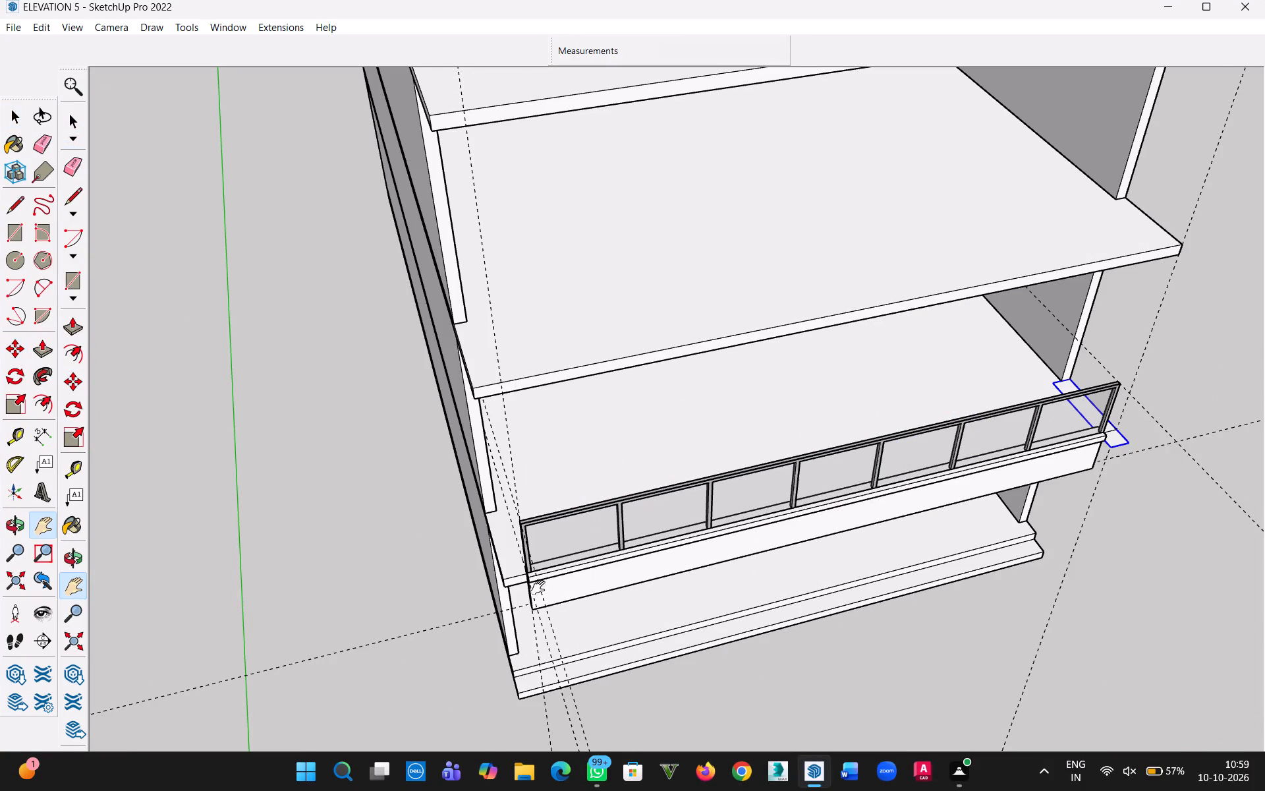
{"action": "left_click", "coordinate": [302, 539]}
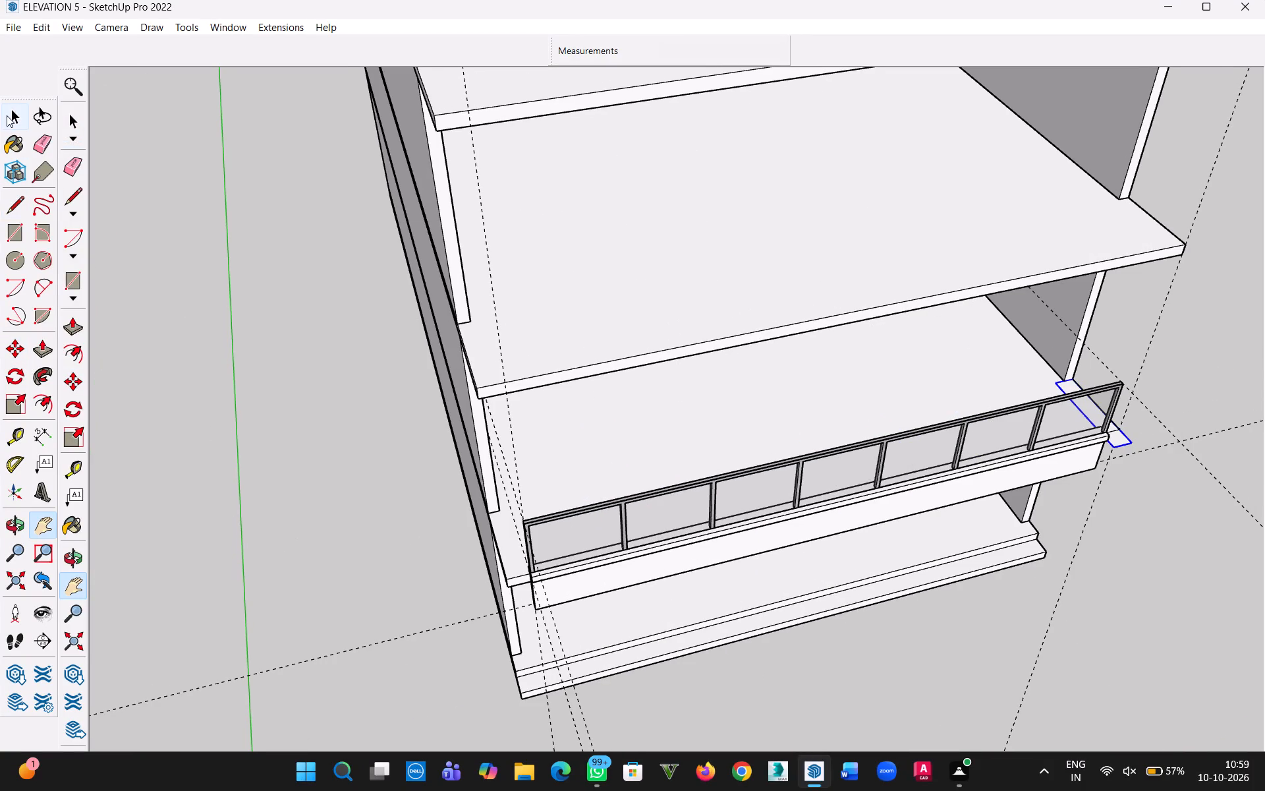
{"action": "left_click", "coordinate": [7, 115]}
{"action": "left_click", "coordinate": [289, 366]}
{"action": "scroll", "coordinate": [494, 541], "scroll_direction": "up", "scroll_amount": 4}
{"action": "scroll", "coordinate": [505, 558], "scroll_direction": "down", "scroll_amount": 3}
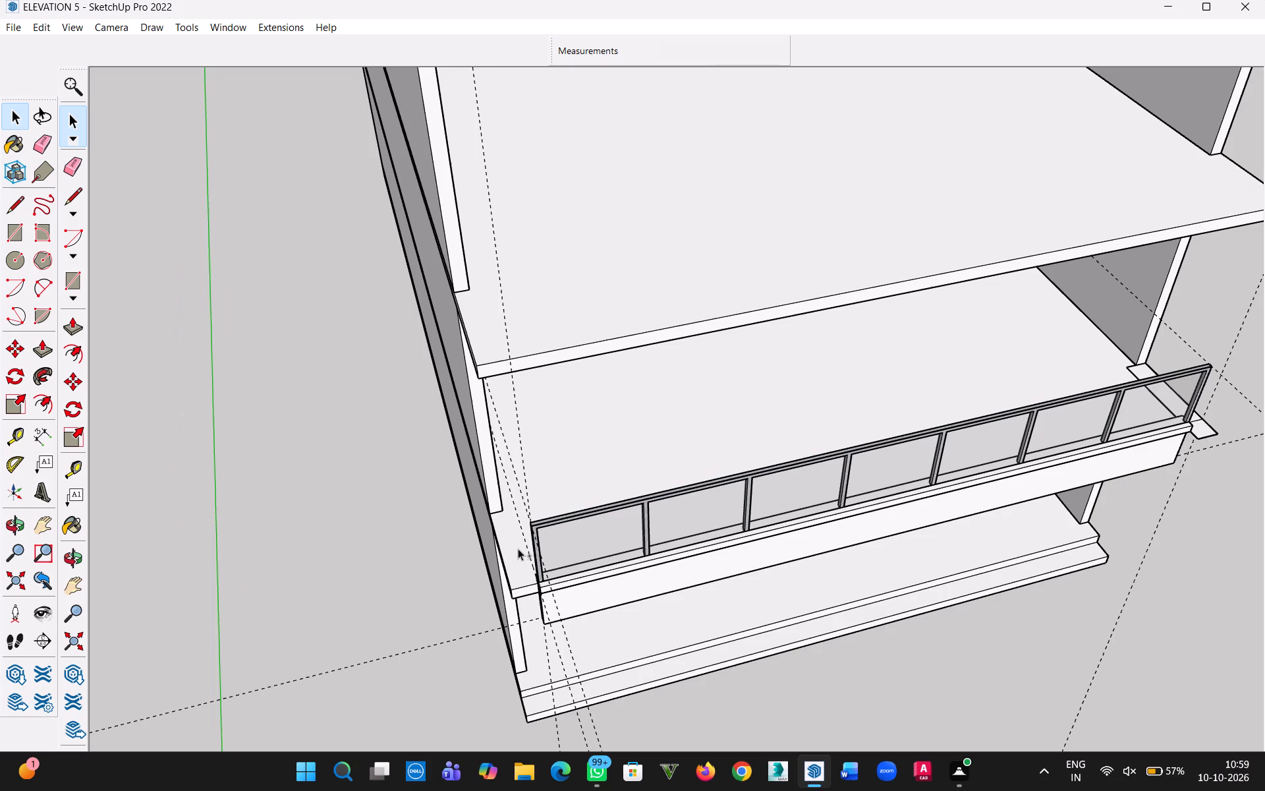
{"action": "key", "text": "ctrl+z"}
Copy the rectangle group 29' along the balcony so it meets the opposite side wall's outer corner.
{"action": "scroll", "coordinate": [528, 520], "scroll_direction": "up", "scroll_amount": 5}
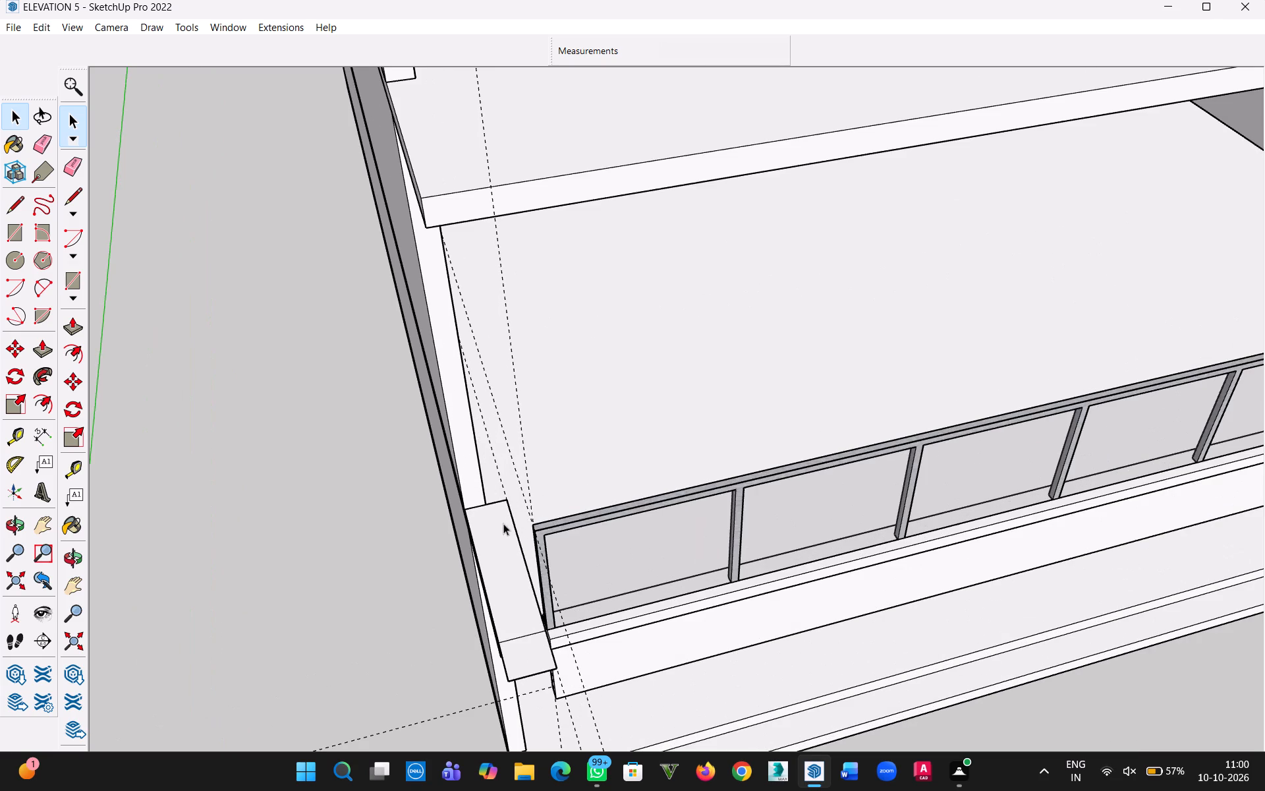
{"action": "key", "text": "m"}
{"action": "left_click", "coordinate": [506, 497]}
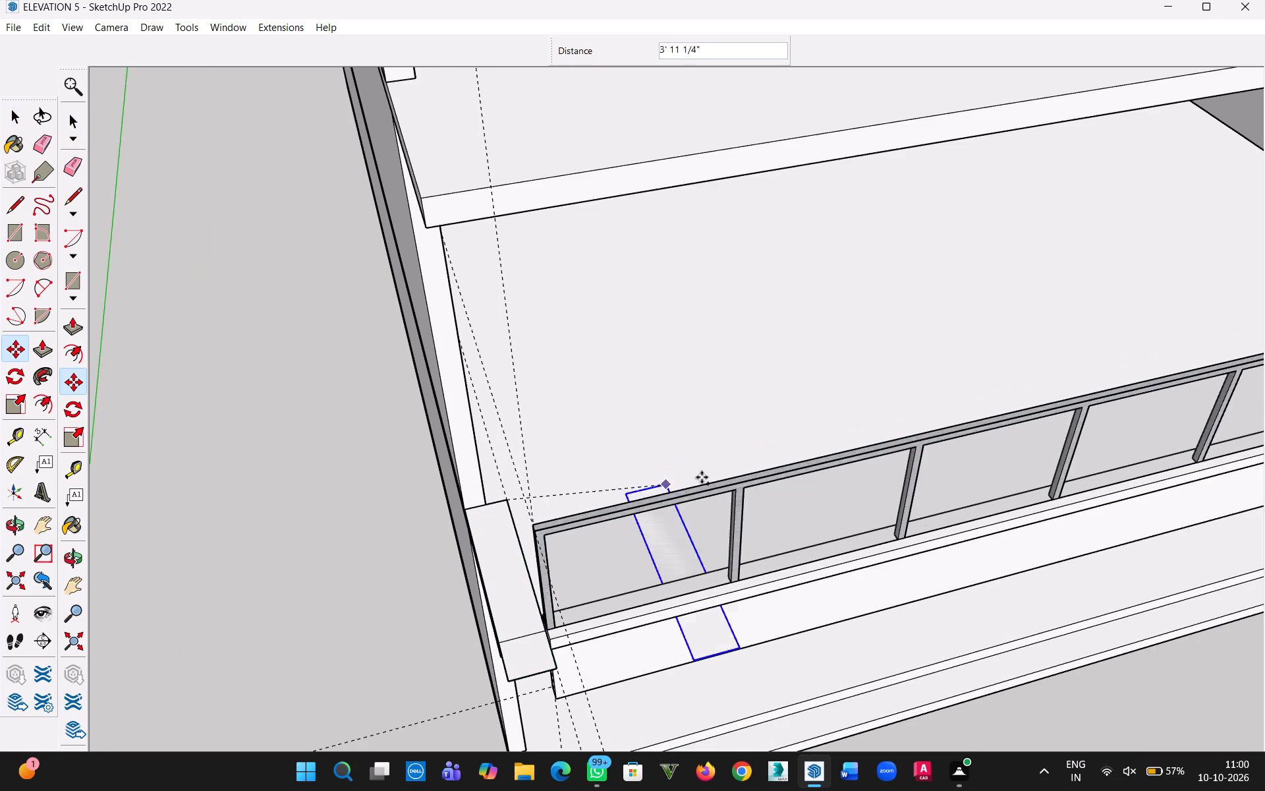
{"action": "key", "text": "h"}
{"action": "left_click_drag", "start_coordinate": [904, 413], "coordinate": [154, 659]}
{"action": "left_click_drag", "start_coordinate": [712, 594], "coordinate": [560, 561]}
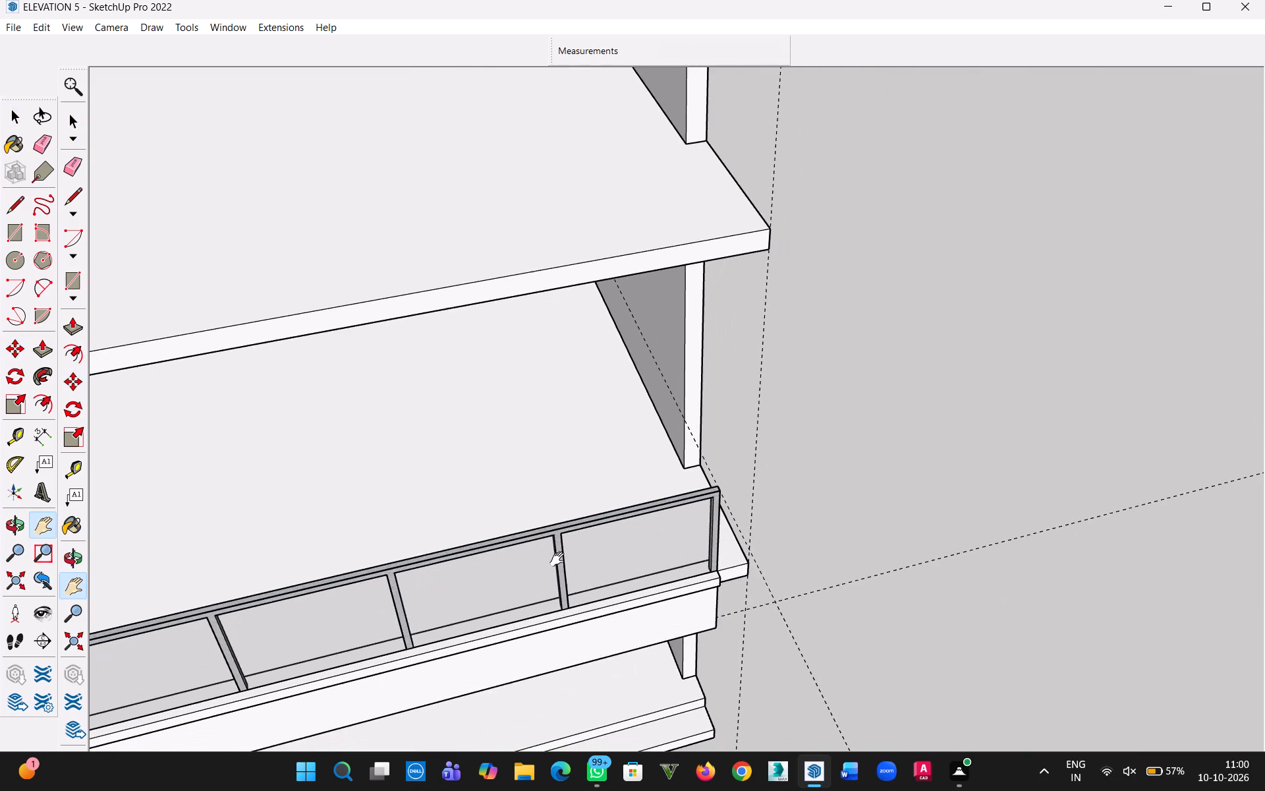
{"action": "key", "text": "Escape"}
{"action": "scroll", "coordinate": [739, 445], "scroll_direction": "up", "scroll_amount": 10}
{"action": "scroll", "coordinate": [596, 515], "scroll_direction": "down", "scroll_amount": 4}
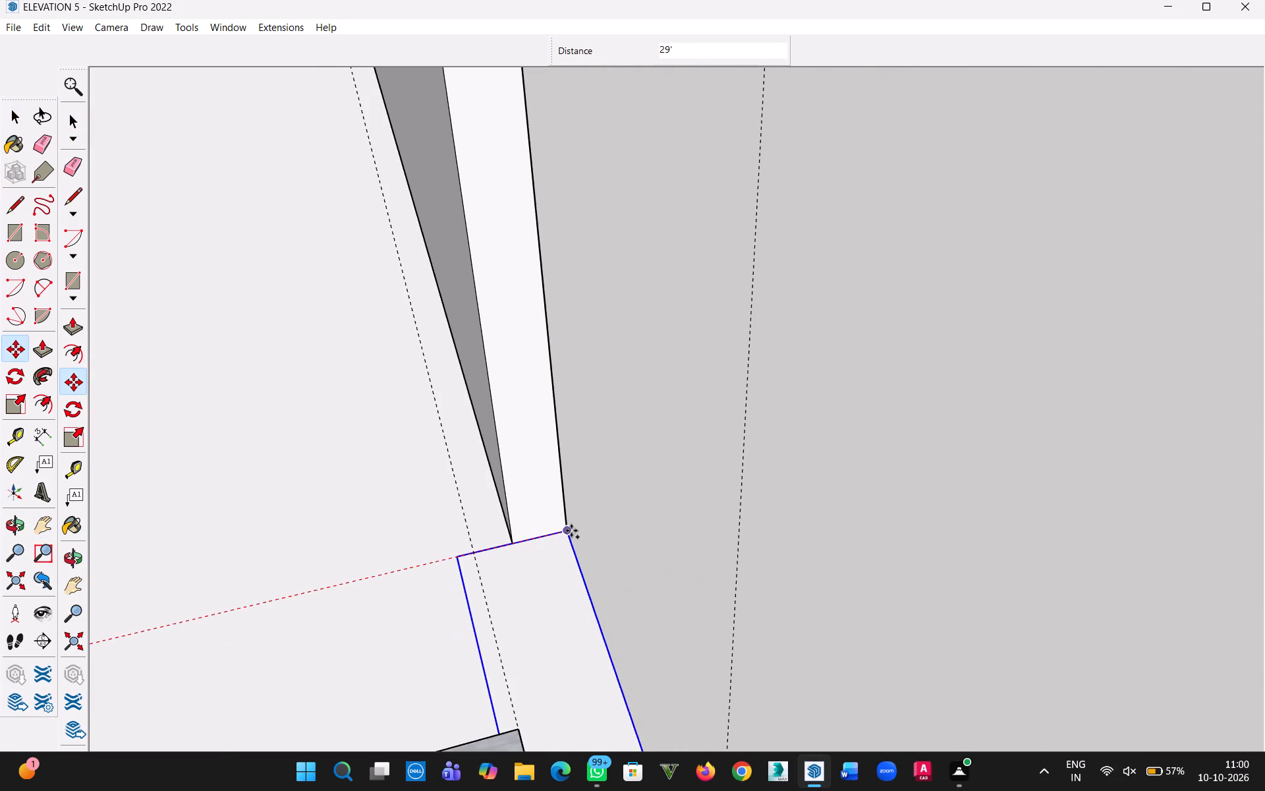
{"action": "left_click", "coordinate": [571, 531]}
{"action": "left_click", "coordinate": [17, 119]}
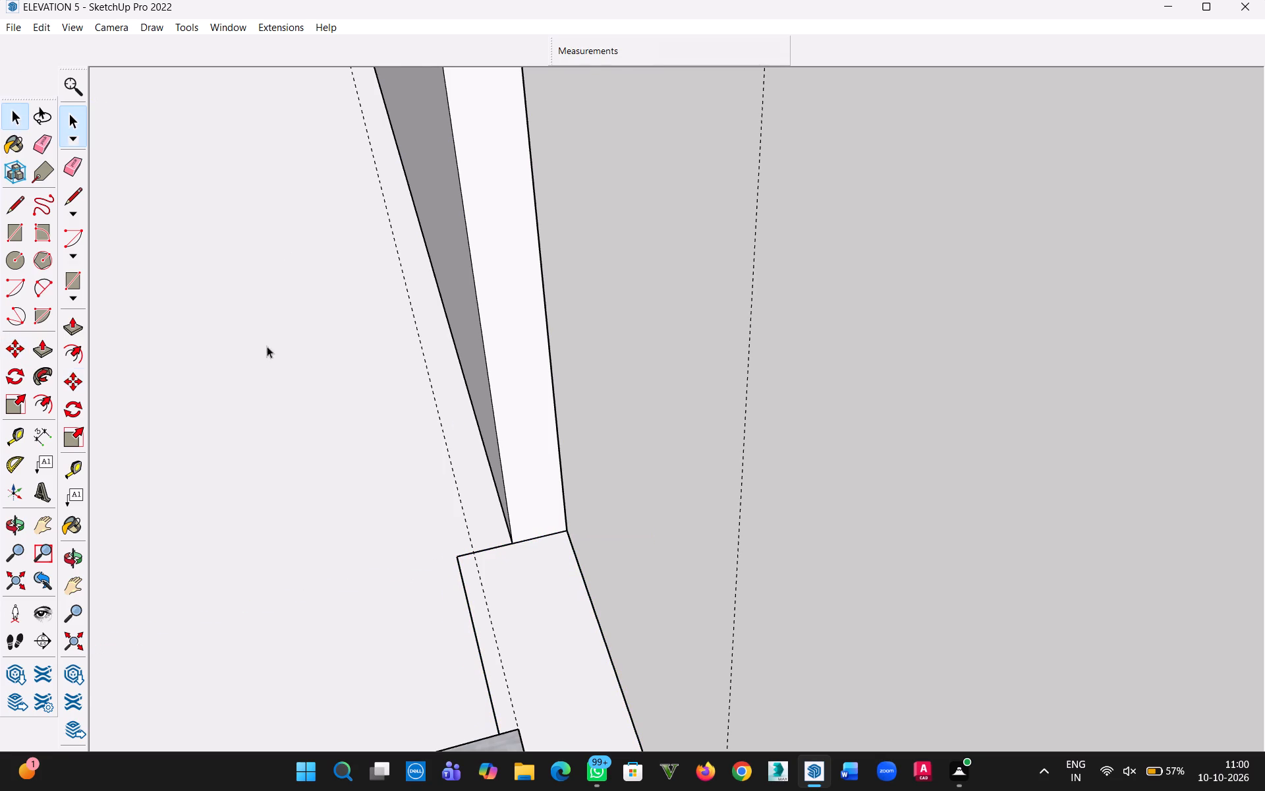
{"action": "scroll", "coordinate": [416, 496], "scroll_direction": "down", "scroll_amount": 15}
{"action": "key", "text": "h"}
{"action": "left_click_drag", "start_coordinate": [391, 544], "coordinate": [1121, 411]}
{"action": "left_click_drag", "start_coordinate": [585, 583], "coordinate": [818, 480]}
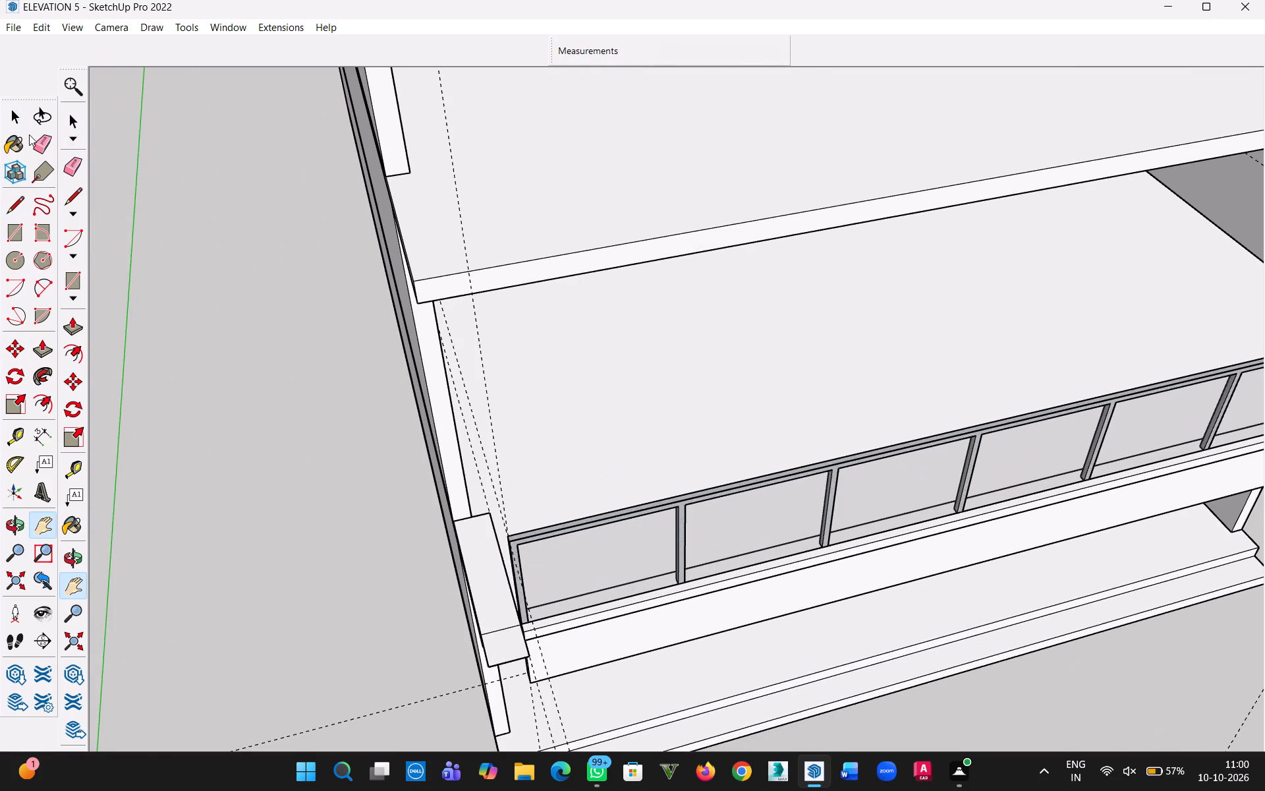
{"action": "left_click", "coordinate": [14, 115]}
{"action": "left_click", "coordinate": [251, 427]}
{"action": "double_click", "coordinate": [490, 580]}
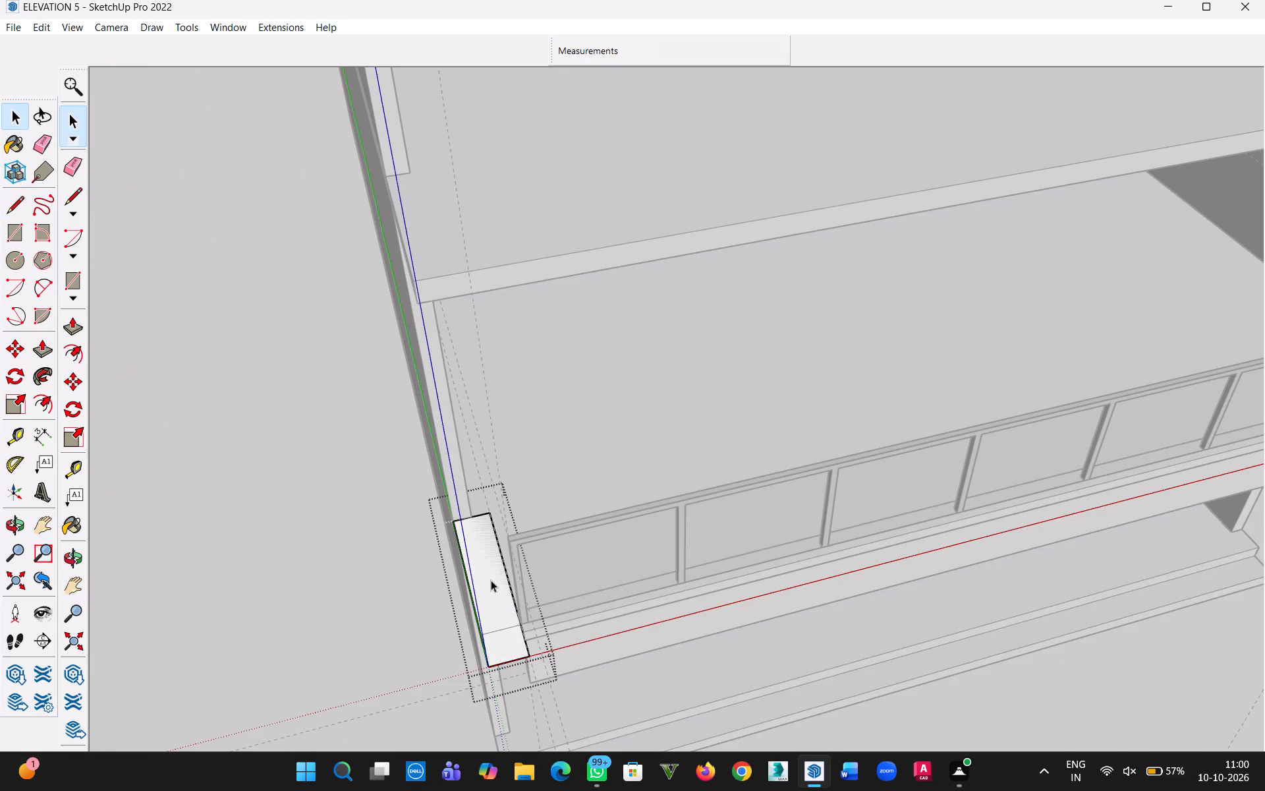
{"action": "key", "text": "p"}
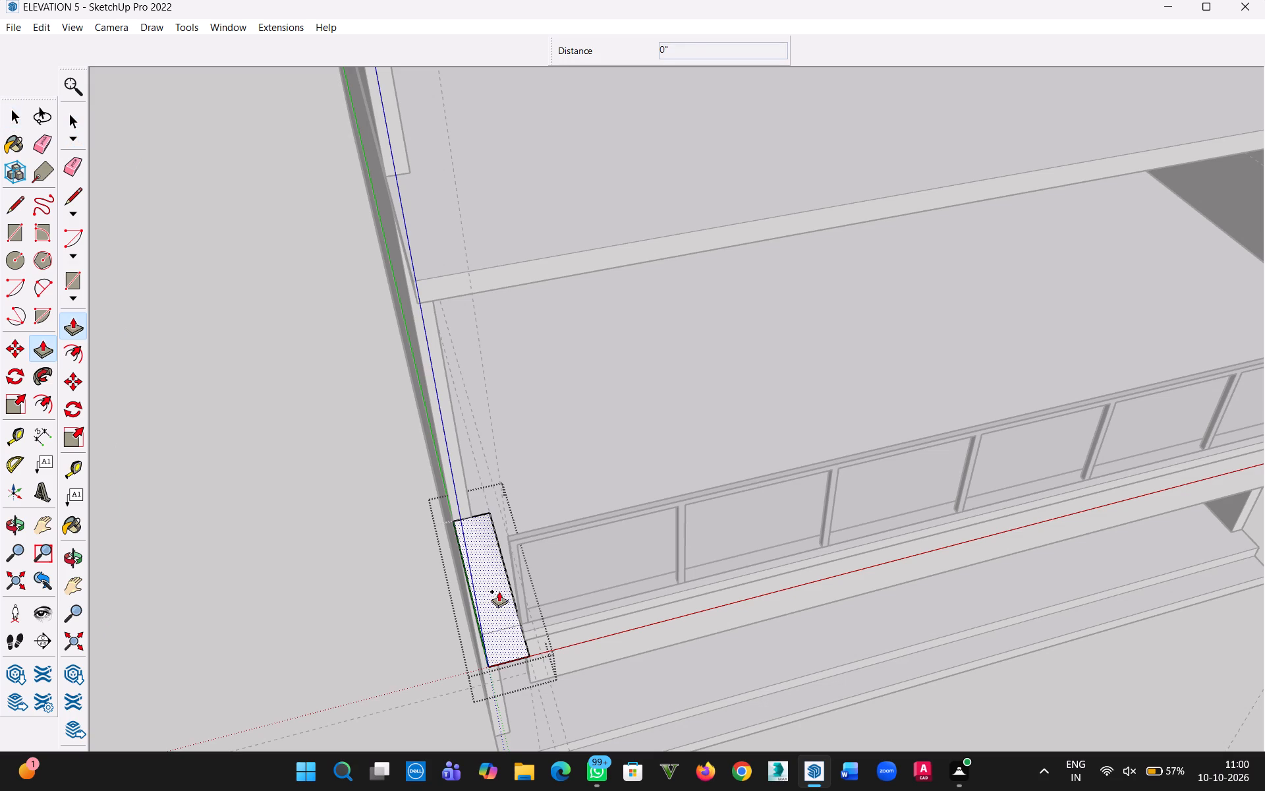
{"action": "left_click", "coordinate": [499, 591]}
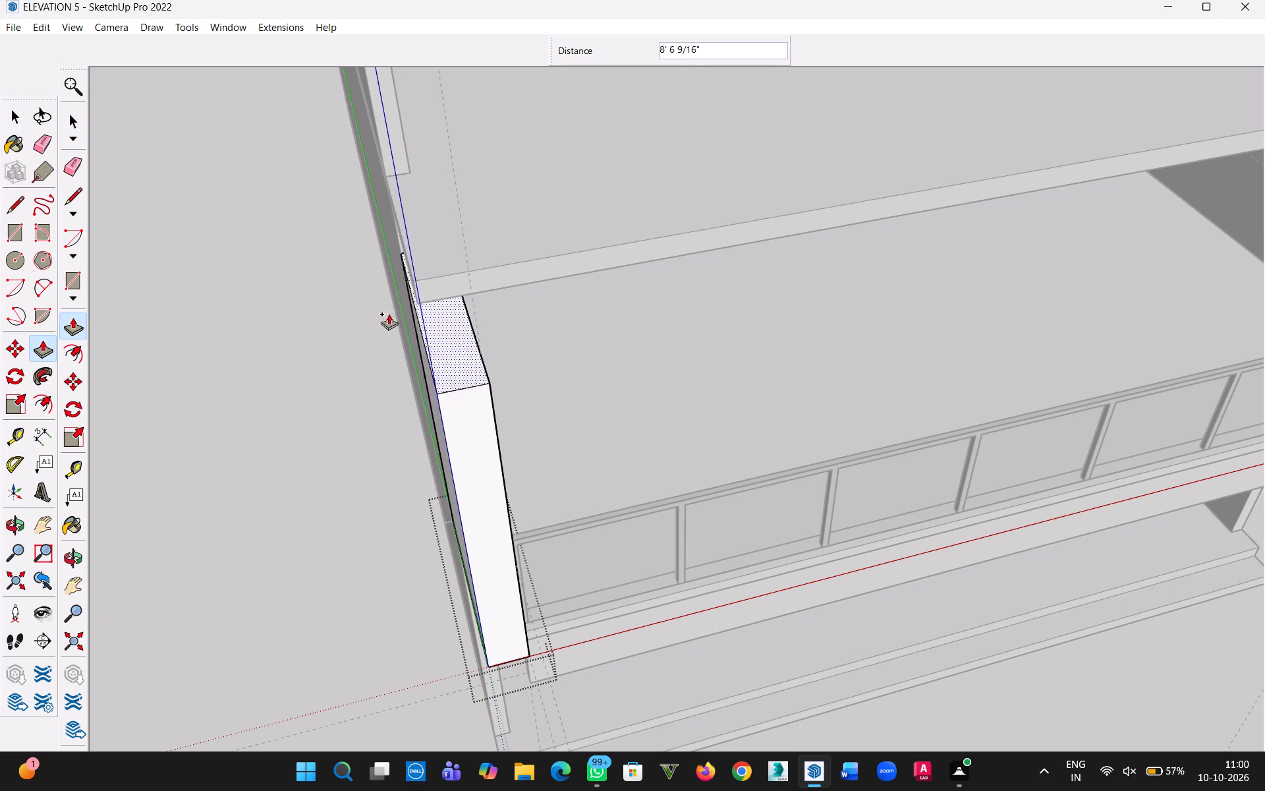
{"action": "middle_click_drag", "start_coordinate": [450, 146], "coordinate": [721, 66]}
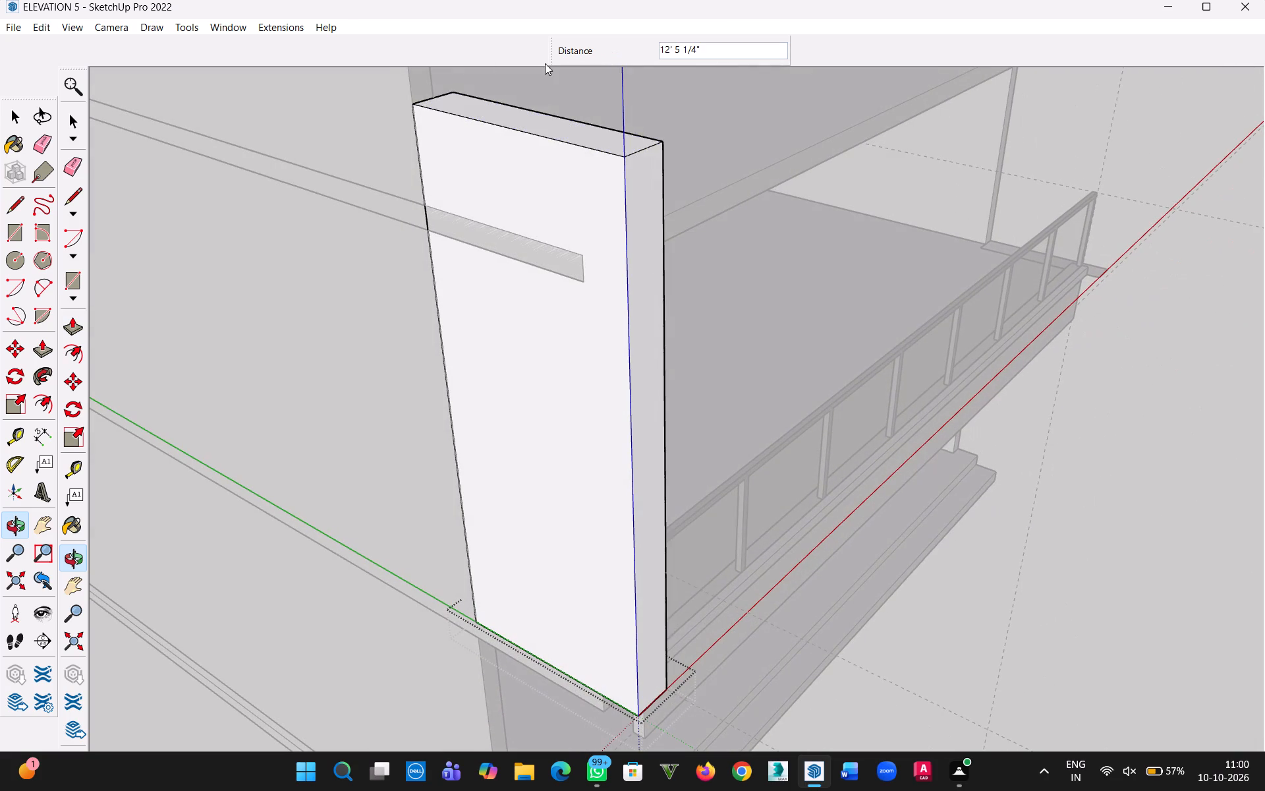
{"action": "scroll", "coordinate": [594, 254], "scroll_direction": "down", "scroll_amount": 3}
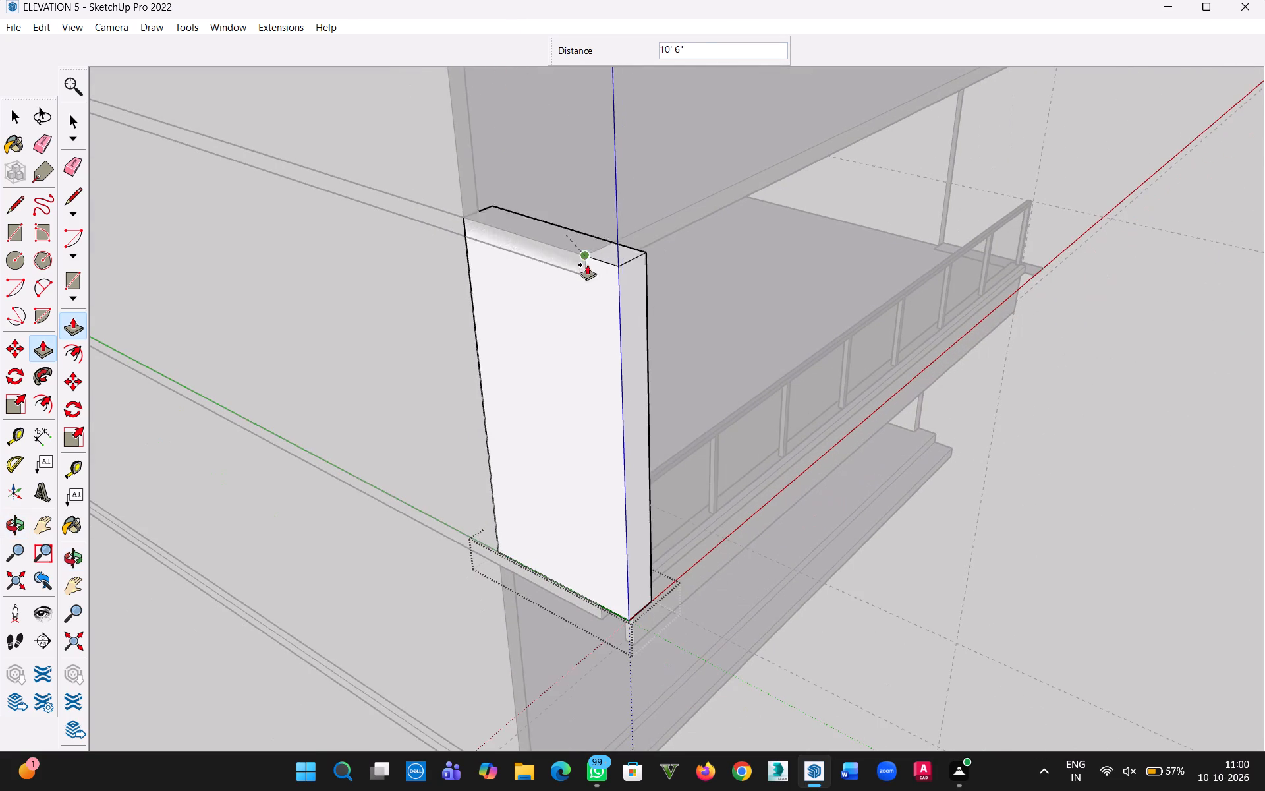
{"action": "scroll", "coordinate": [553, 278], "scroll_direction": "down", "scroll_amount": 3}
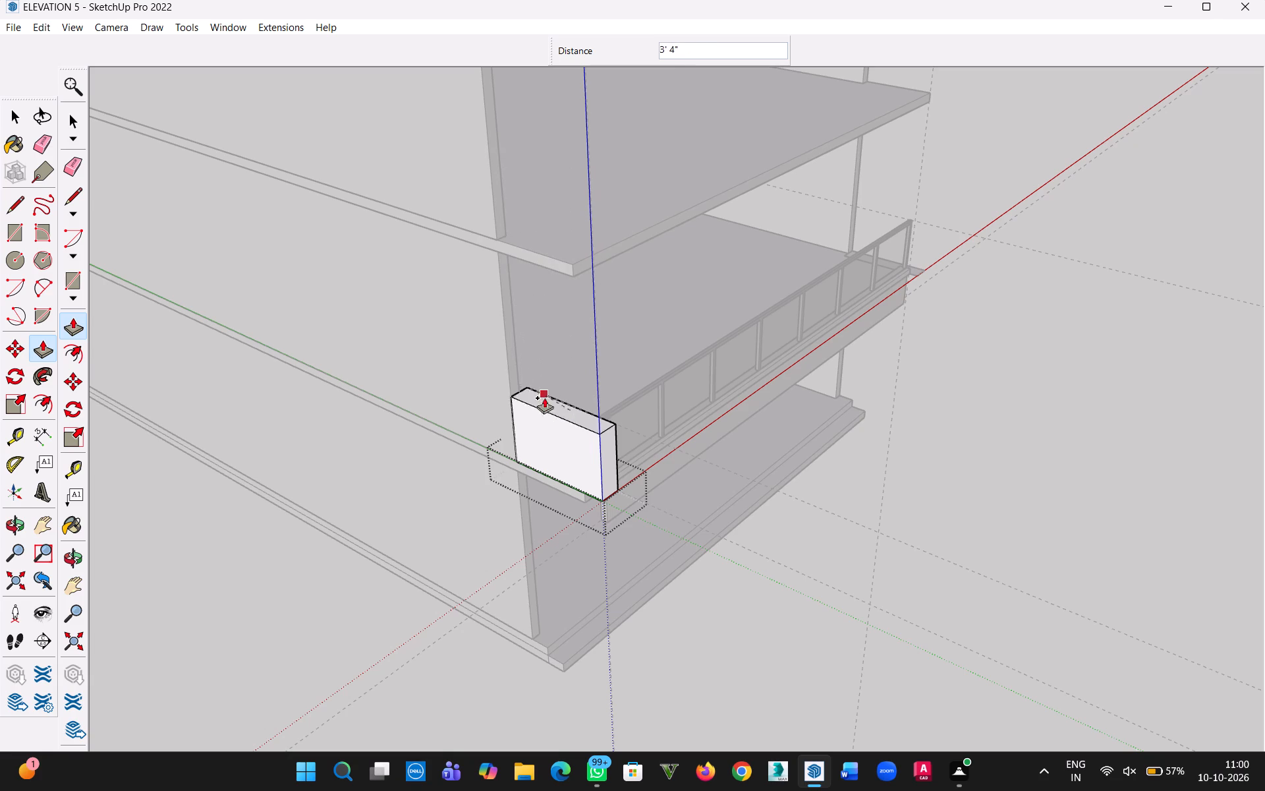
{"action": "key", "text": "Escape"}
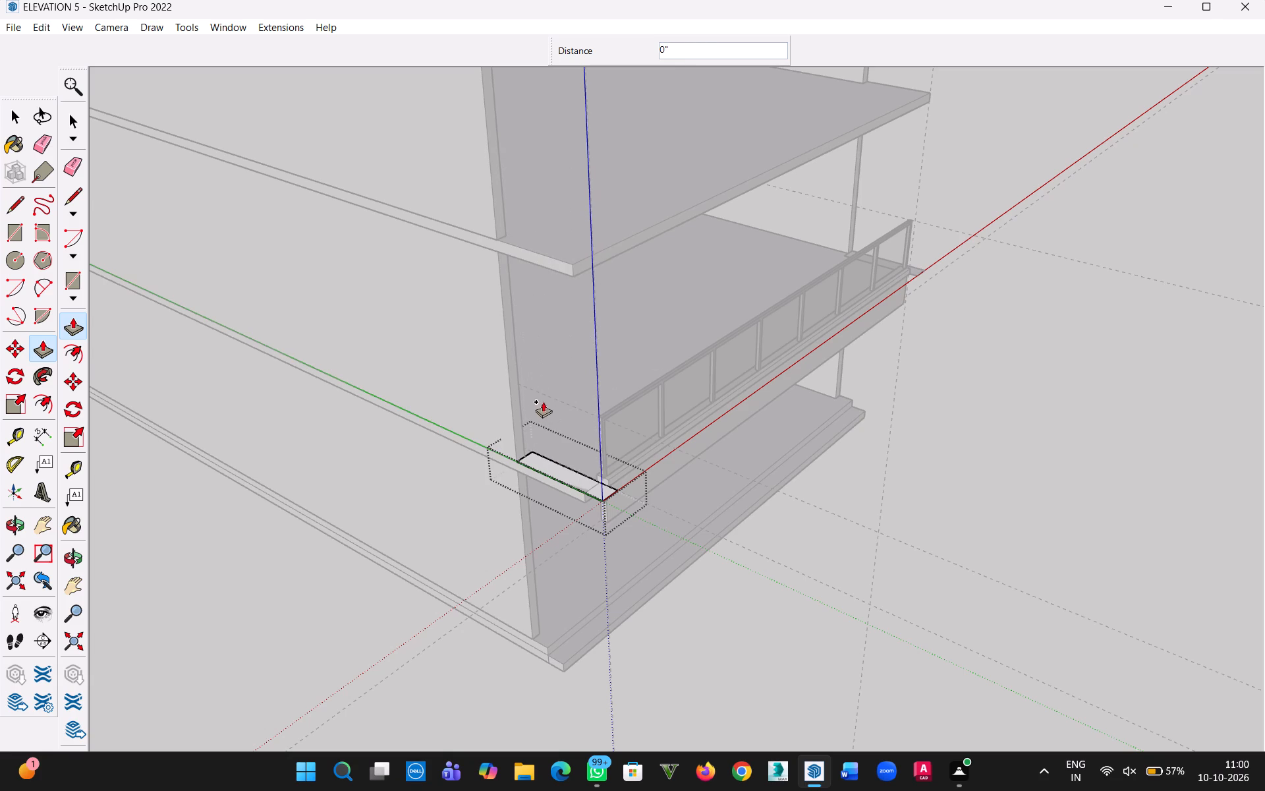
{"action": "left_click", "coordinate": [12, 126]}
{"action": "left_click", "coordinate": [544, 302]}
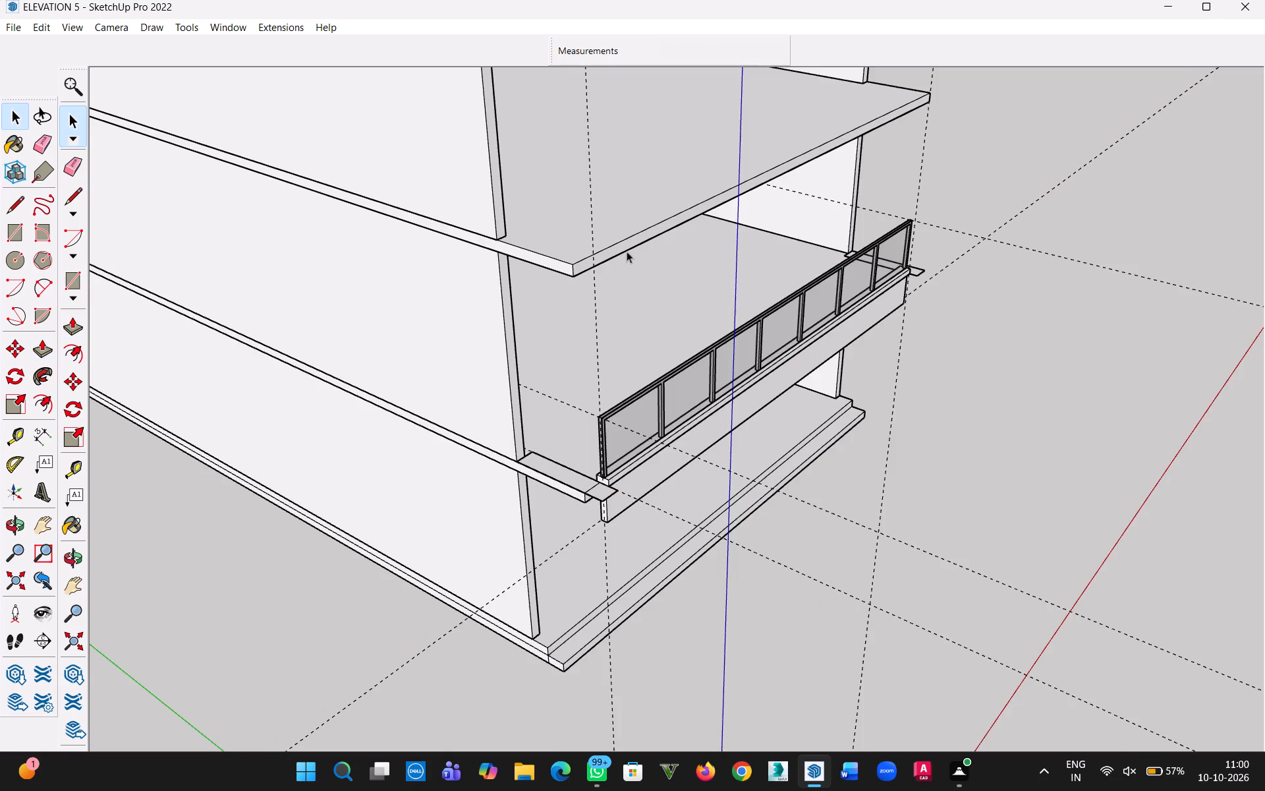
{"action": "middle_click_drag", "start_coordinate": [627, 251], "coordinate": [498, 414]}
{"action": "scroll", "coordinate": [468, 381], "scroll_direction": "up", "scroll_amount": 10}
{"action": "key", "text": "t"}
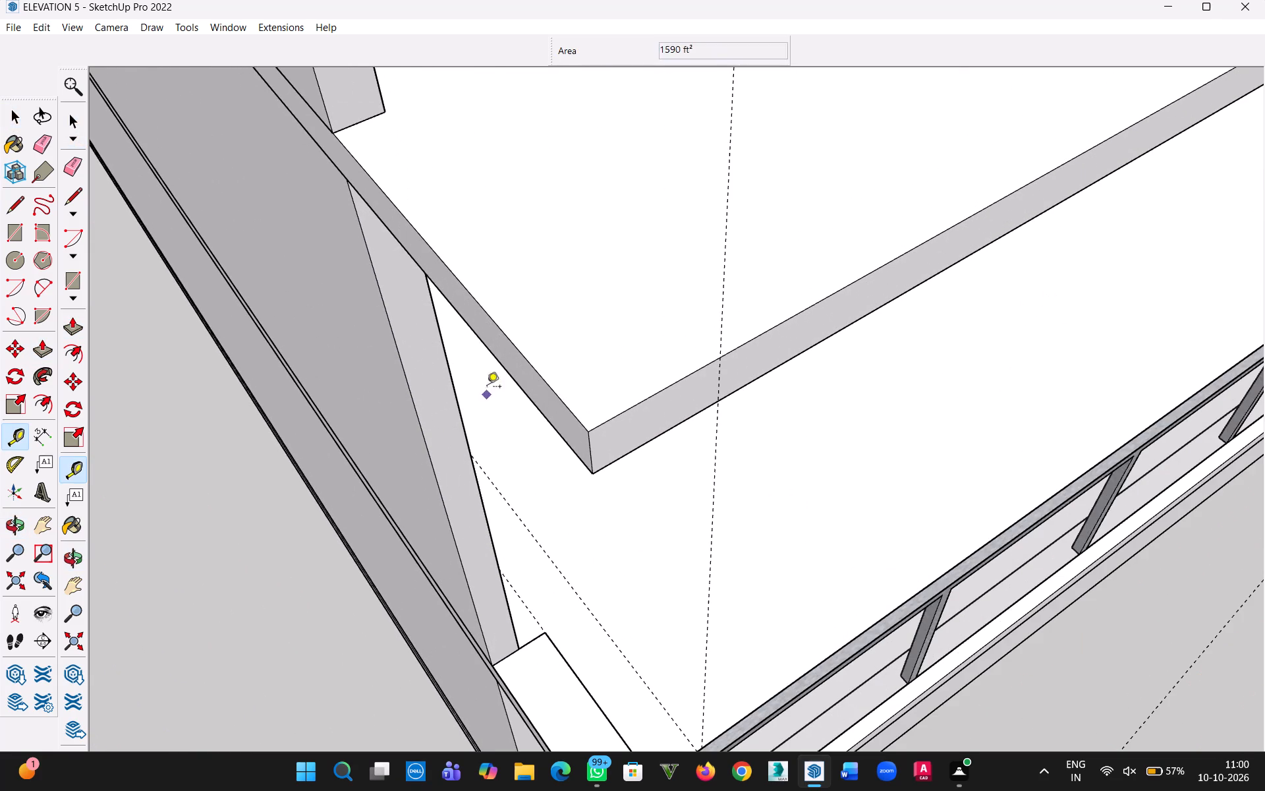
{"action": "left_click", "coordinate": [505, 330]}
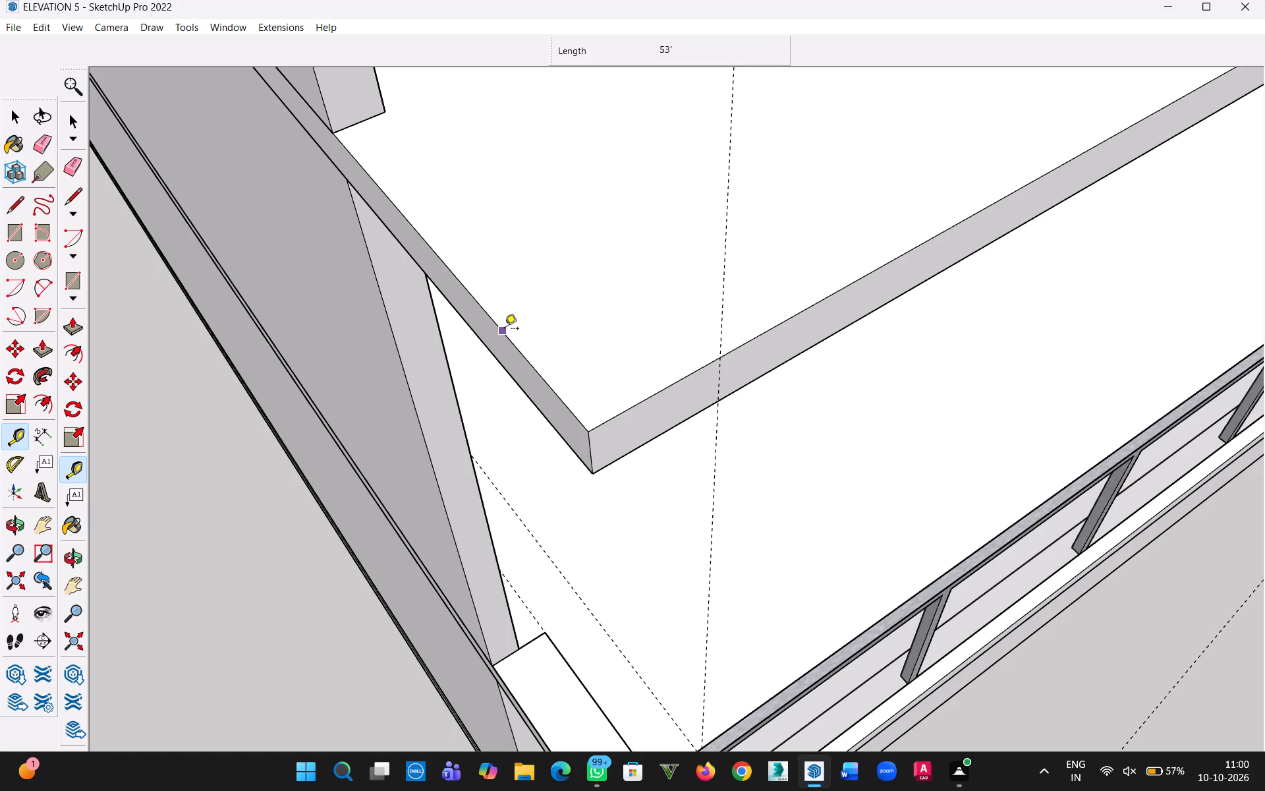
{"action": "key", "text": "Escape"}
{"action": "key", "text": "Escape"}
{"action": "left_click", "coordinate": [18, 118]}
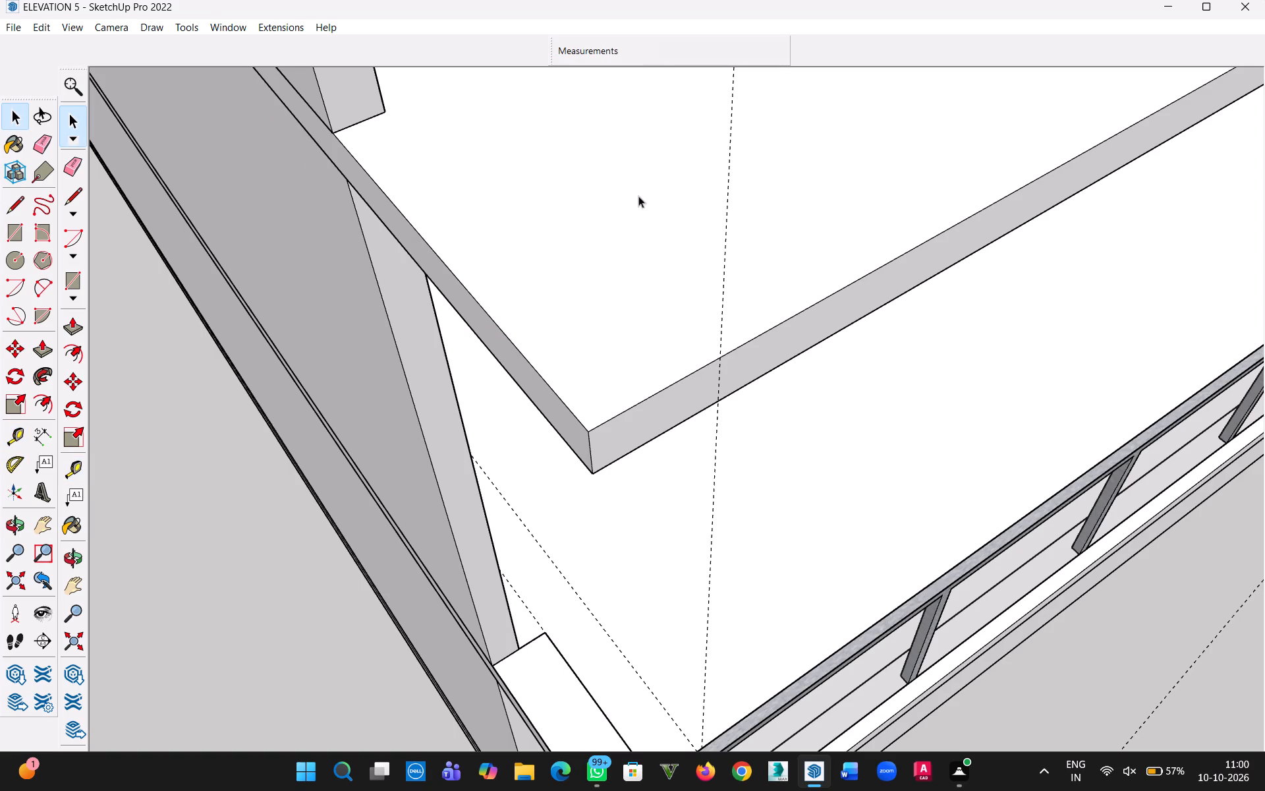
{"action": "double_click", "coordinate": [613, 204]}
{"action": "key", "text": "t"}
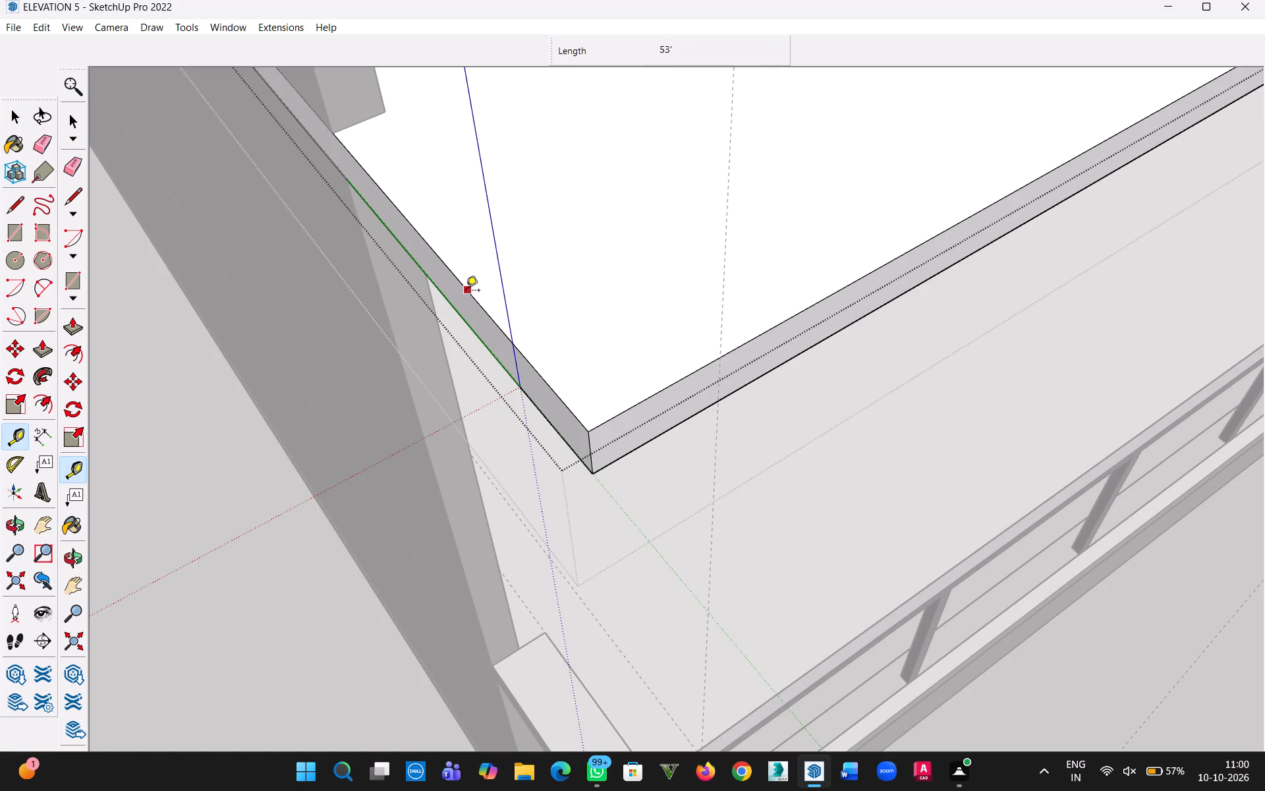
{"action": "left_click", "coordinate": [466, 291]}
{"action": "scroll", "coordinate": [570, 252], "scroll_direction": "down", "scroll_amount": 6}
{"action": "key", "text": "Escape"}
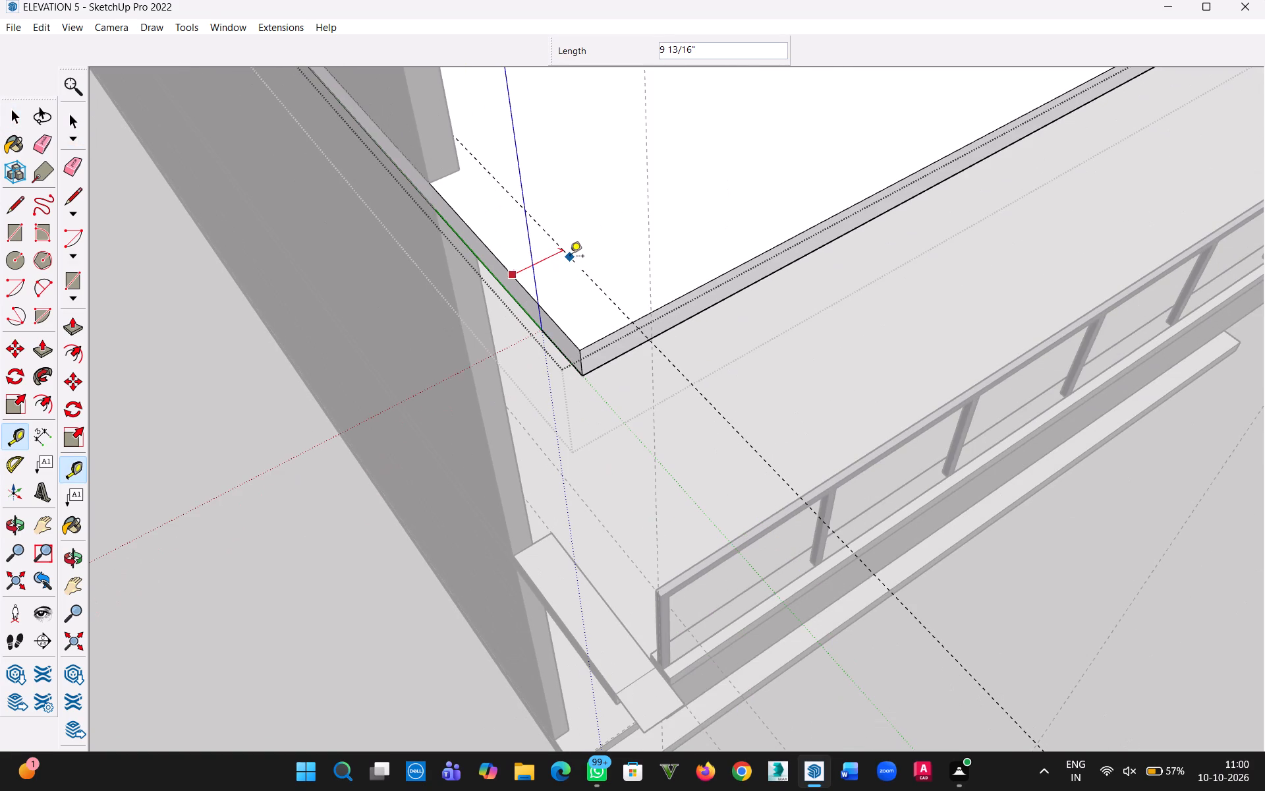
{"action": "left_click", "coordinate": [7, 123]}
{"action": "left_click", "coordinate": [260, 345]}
Delete the three upper slabs and the wall groups between them, leaving the walls of the railed balcony's storey as the topmost part.
{"action": "scroll", "coordinate": [535, 357], "scroll_direction": "down", "scroll_amount": 3}
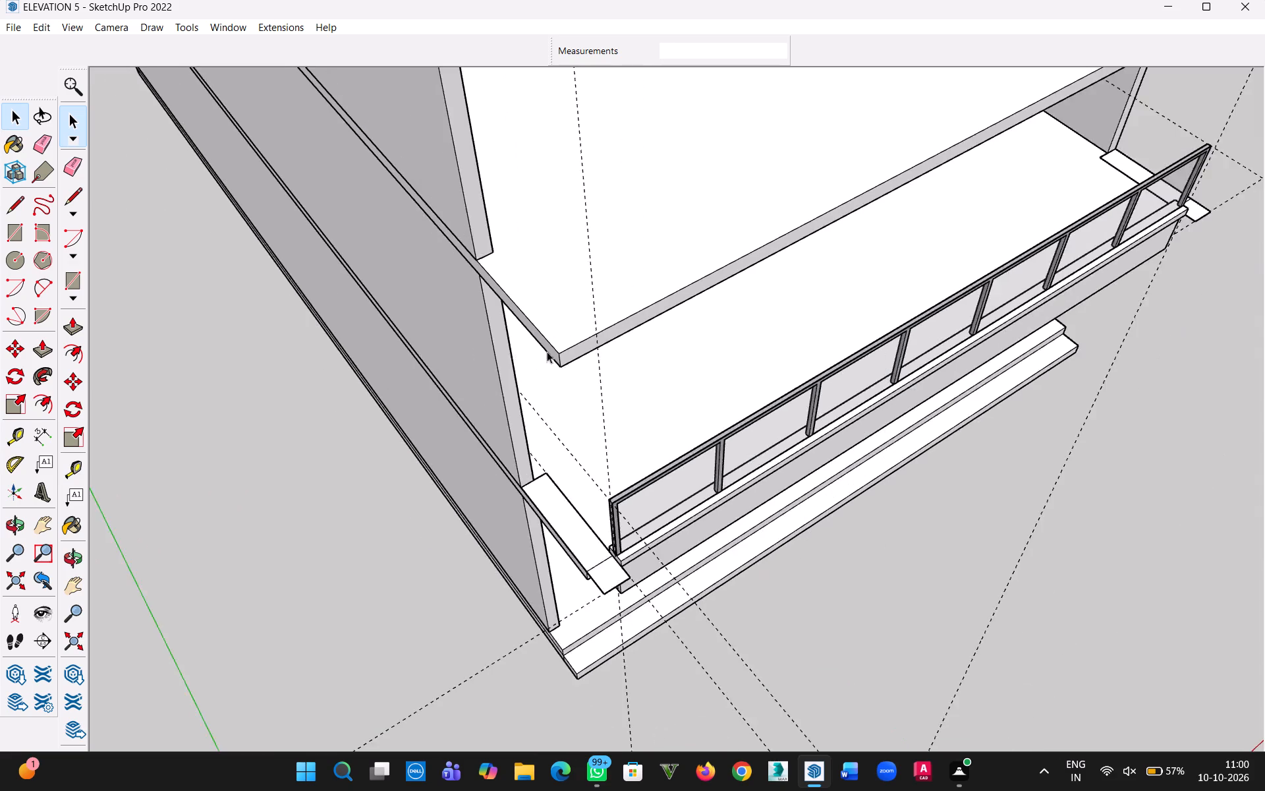
{"action": "scroll", "coordinate": [547, 351], "scroll_direction": "down", "scroll_amount": 13}
{"action": "middle_click_drag", "start_coordinate": [659, 337], "coordinate": [224, 375]}
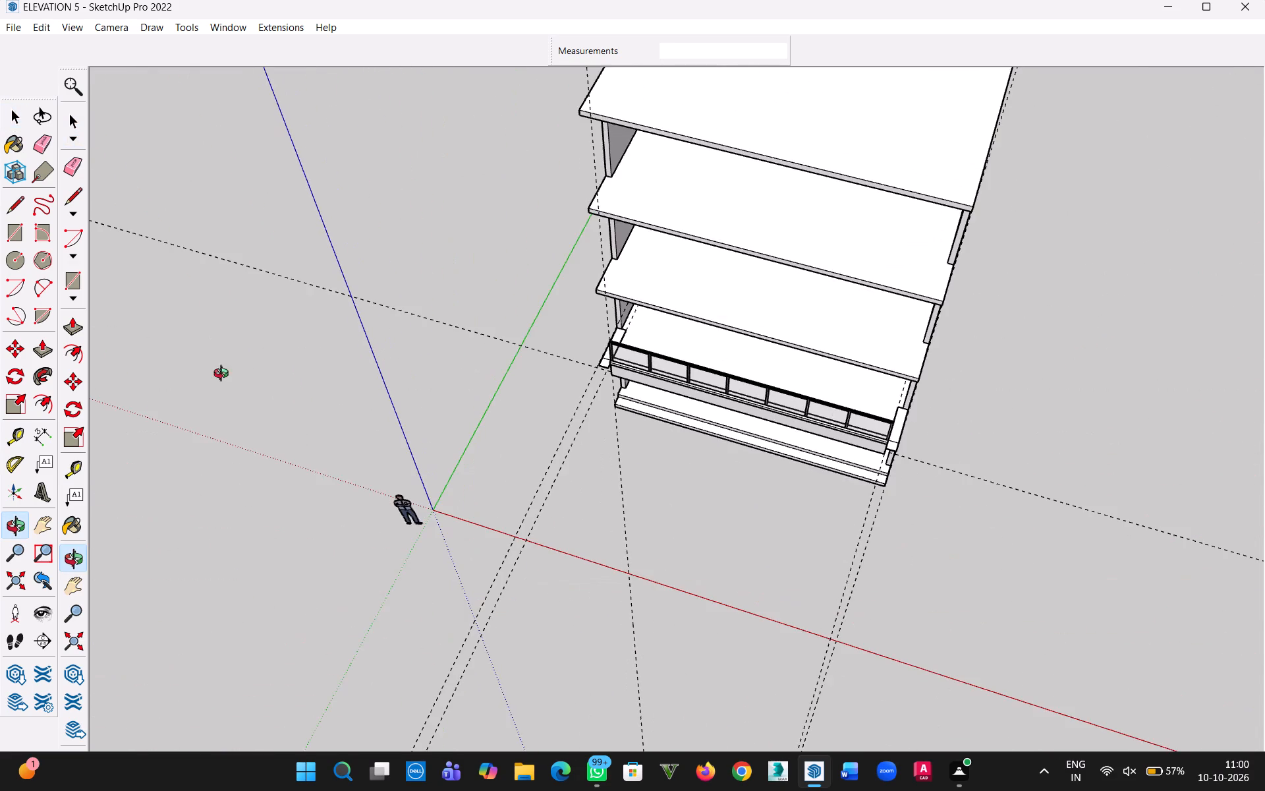
{"action": "middle_click_drag", "start_coordinate": [224, 375], "coordinate": [226, 375]}
{"action": "scroll", "coordinate": [666, 311], "scroll_direction": "down", "scroll_amount": 1}
{"action": "left_click", "coordinate": [828, 160]}
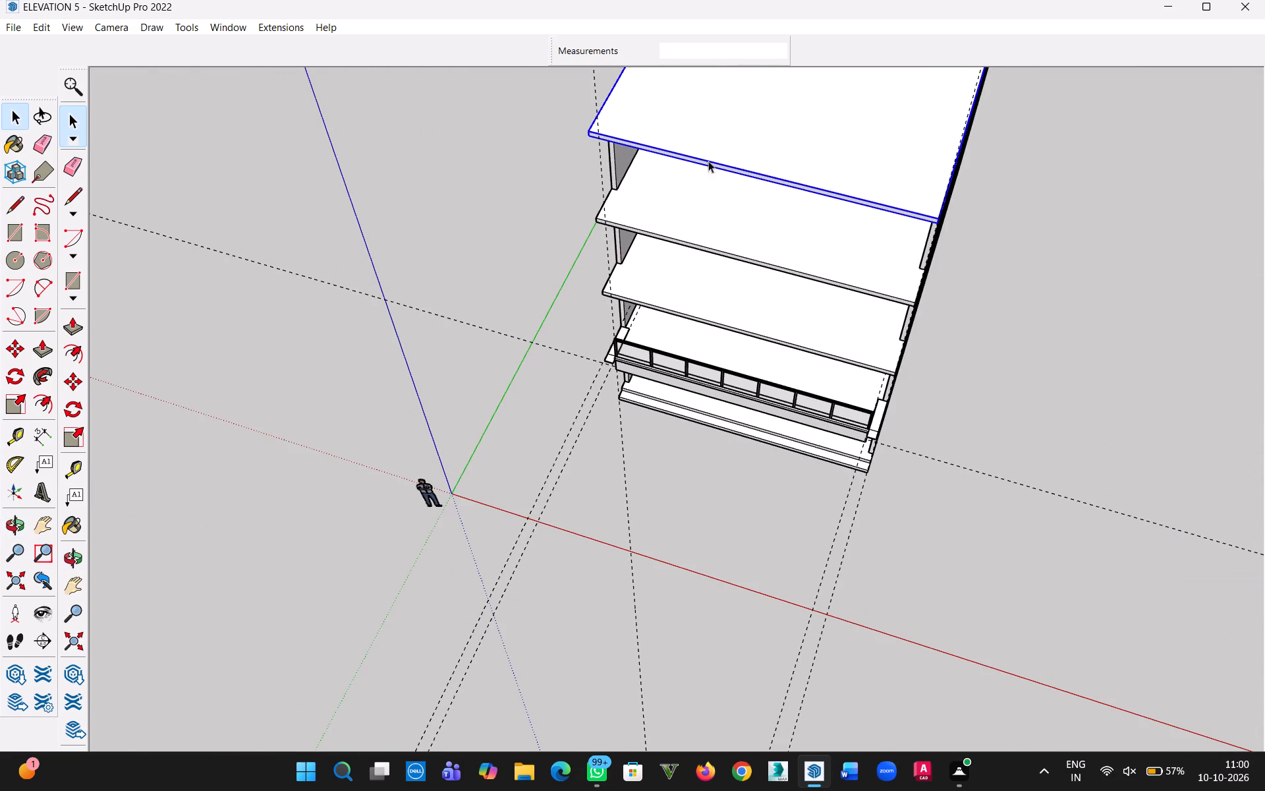
{"action": "key", "text": "Delete"}
{"action": "left_click", "coordinate": [851, 155]}
{"action": "key", "text": "Delete"}
{"action": "left_click", "coordinate": [625, 135]}
{"action": "key", "text": "Delete"}
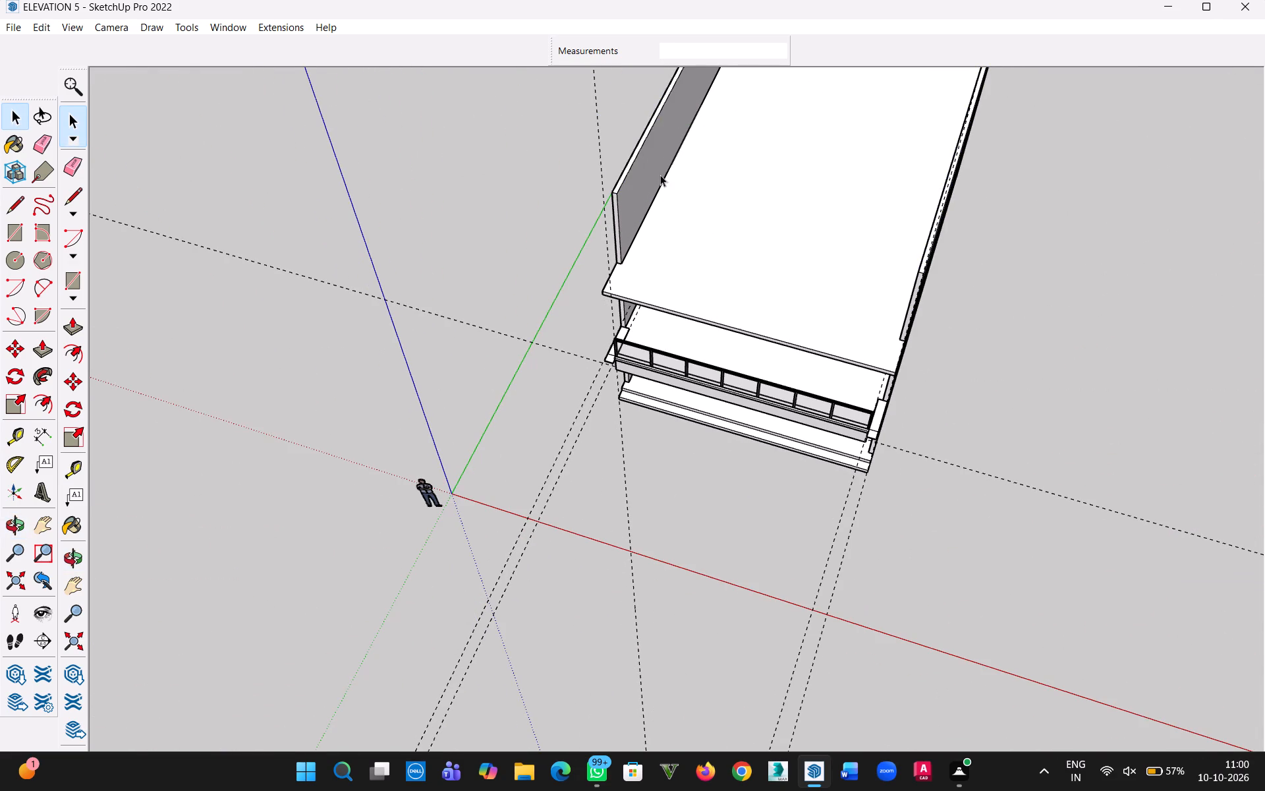
{"action": "left_click", "coordinate": [658, 175]}
{"action": "key", "text": "Delete"}
{"action": "left_click", "coordinate": [745, 309]}
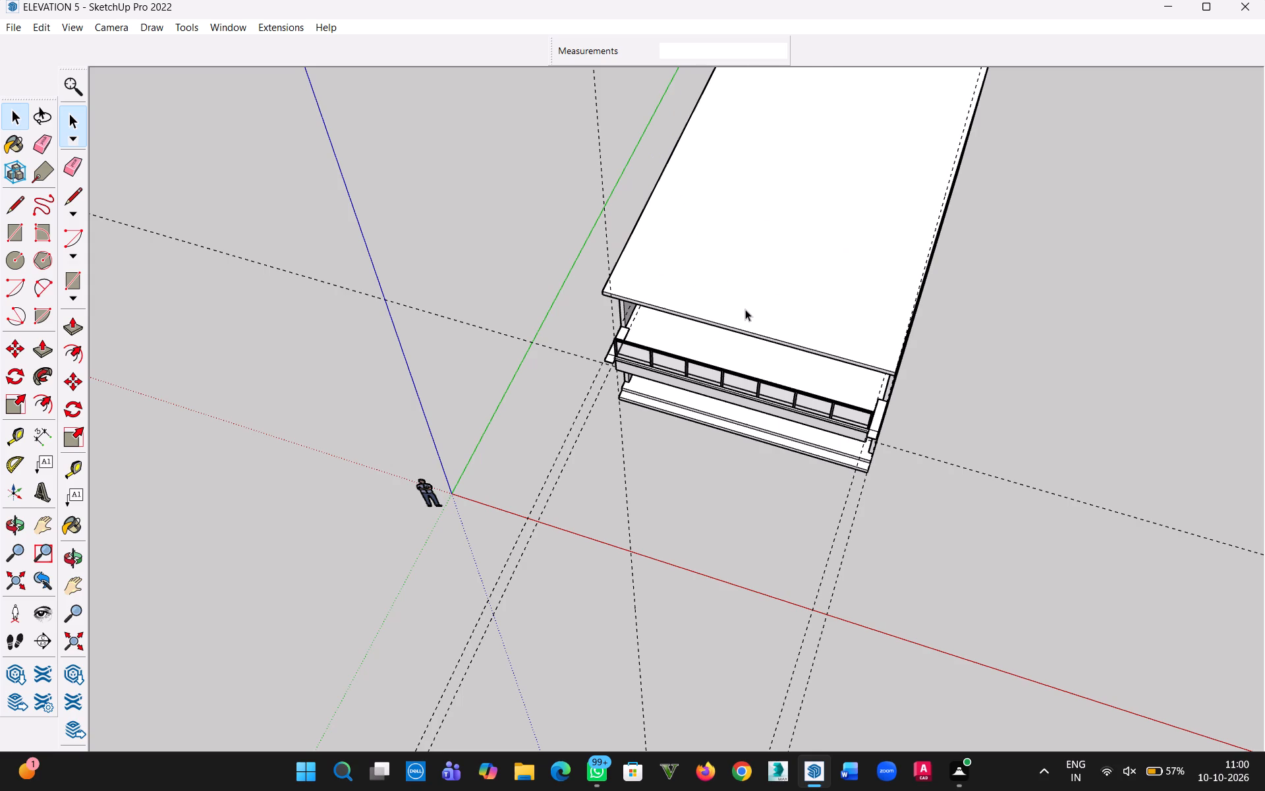
{"action": "key", "text": "Delete"}
Place a guide 1' in from the side edge of the balcony slab, on its underside next to the side wall.
{"action": "scroll", "coordinate": [680, 363], "scroll_direction": "up", "scroll_amount": 14}
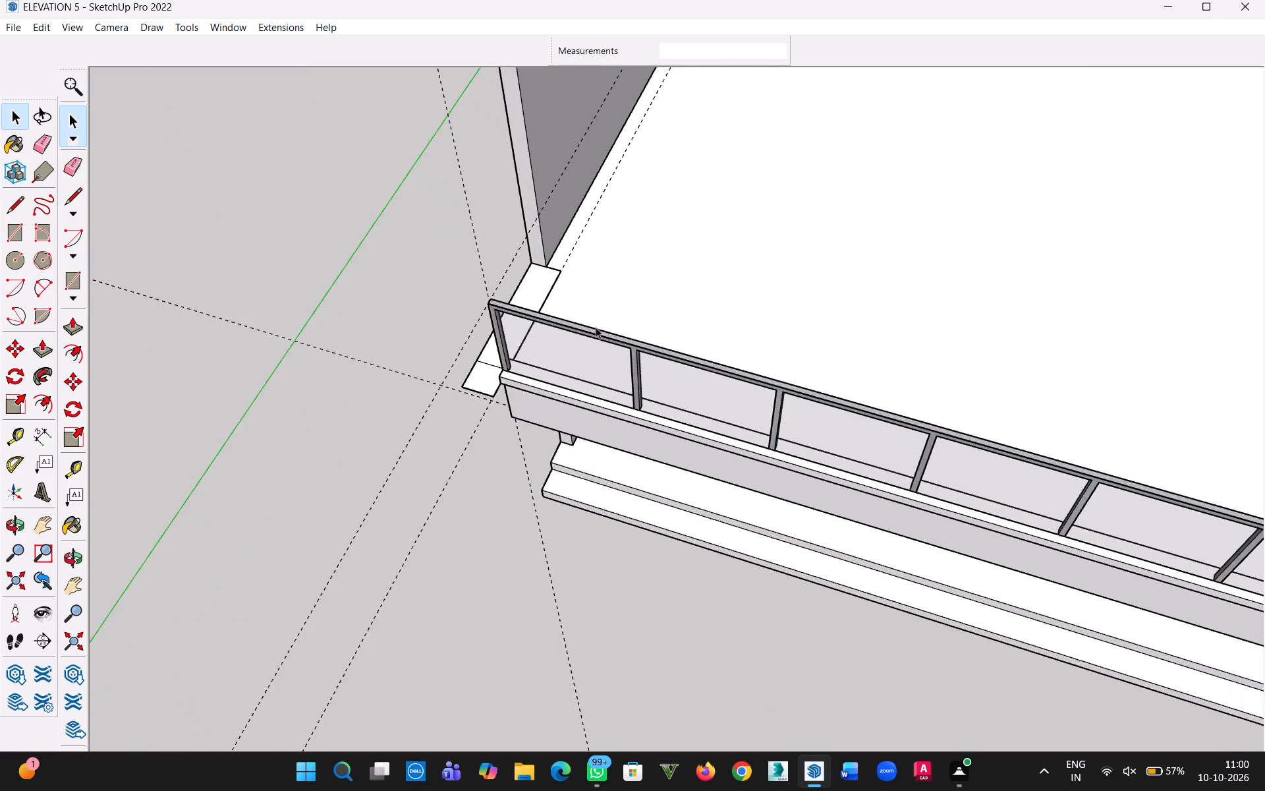
{"action": "middle_click_drag", "start_coordinate": [585, 328], "coordinate": [824, 155]}
{"action": "scroll", "coordinate": [540, 365], "scroll_direction": "up", "scroll_amount": 6}
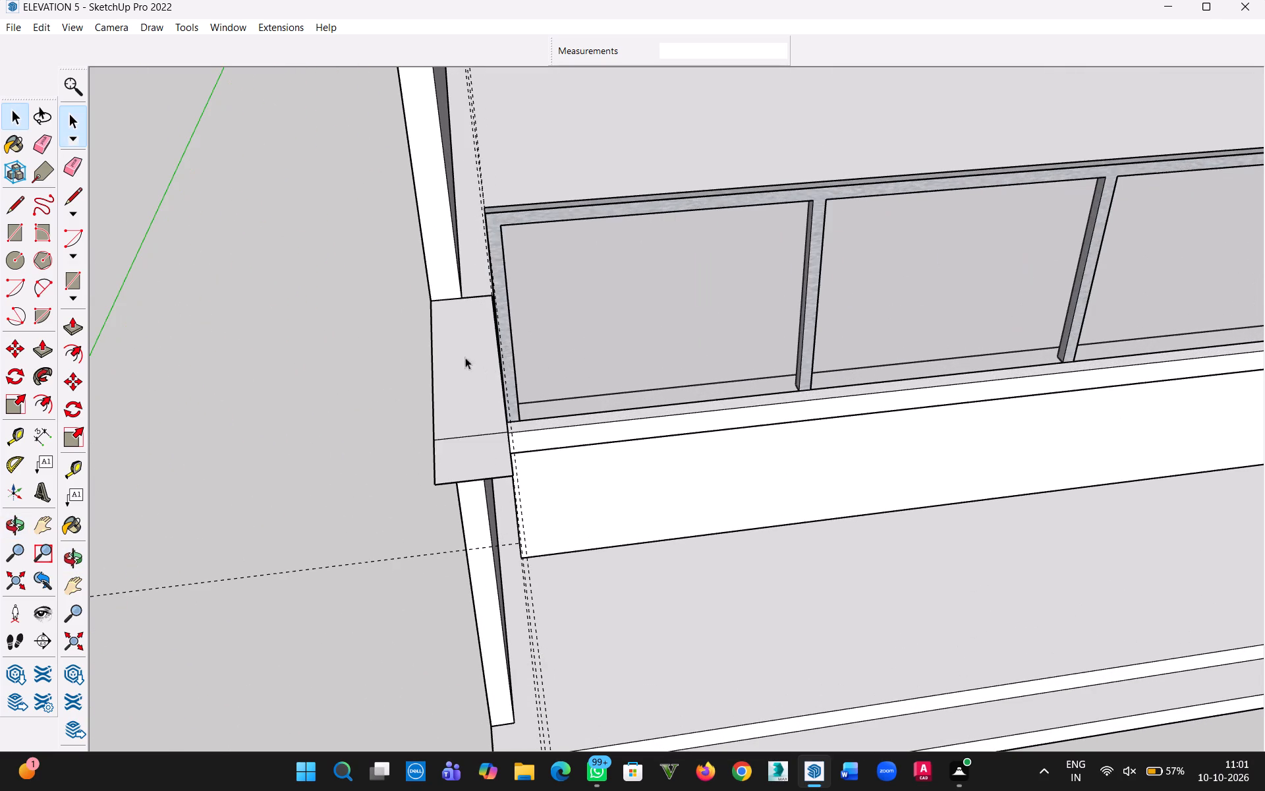
{"action": "middle_click_drag", "start_coordinate": [434, 465], "coordinate": [457, 189]}
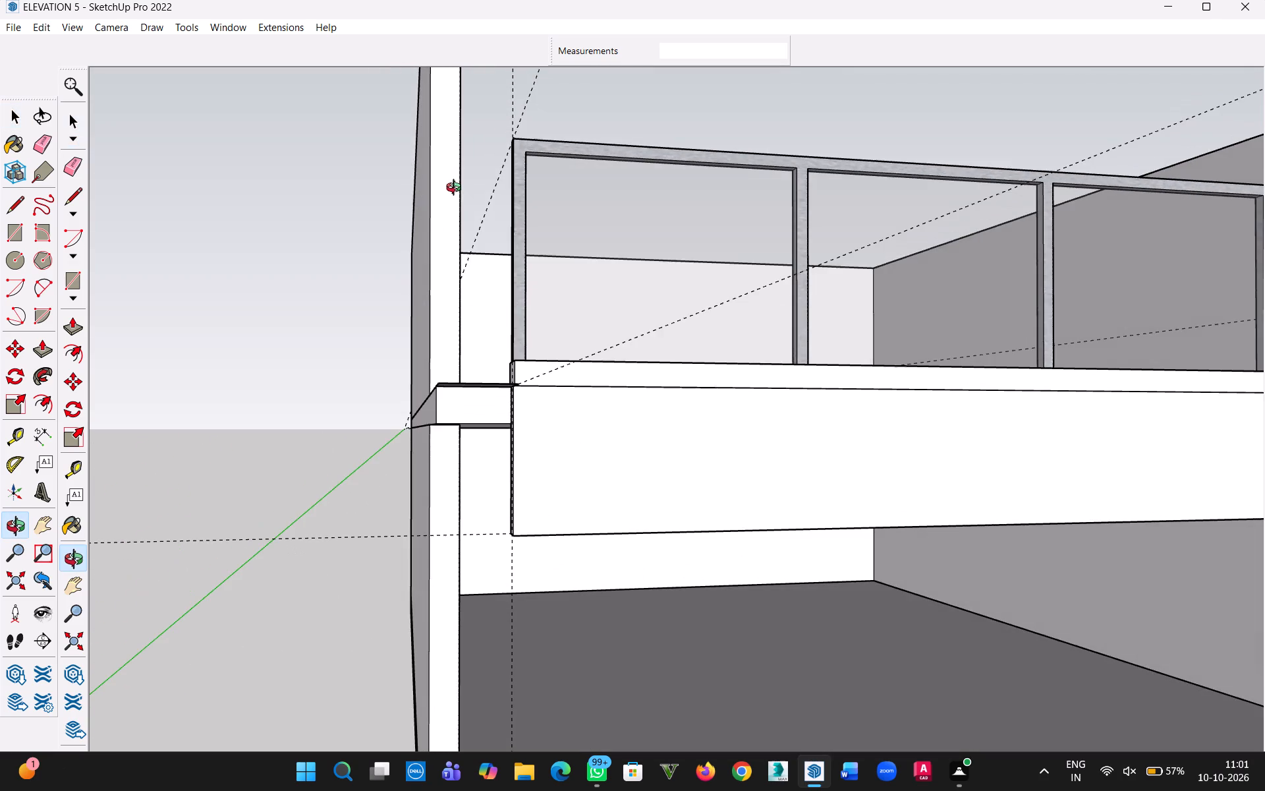
{"action": "middle_click_drag", "start_coordinate": [457, 189], "coordinate": [461, 192]}
{"action": "scroll", "coordinate": [459, 366], "scroll_direction": "up", "scroll_amount": 7}
{"action": "middle_click_drag", "start_coordinate": [451, 474], "coordinate": [590, 461]}
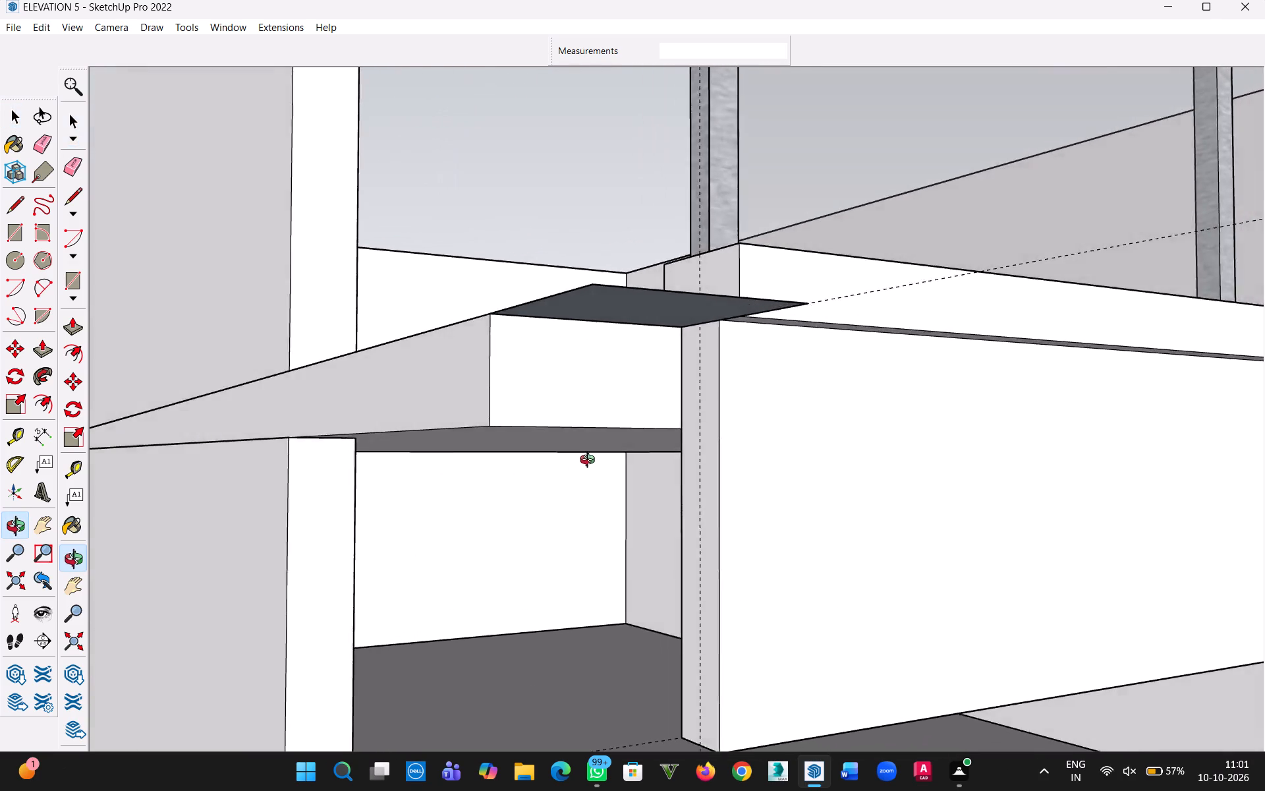
{"action": "middle_click_drag", "start_coordinate": [590, 461], "coordinate": [795, 562]}
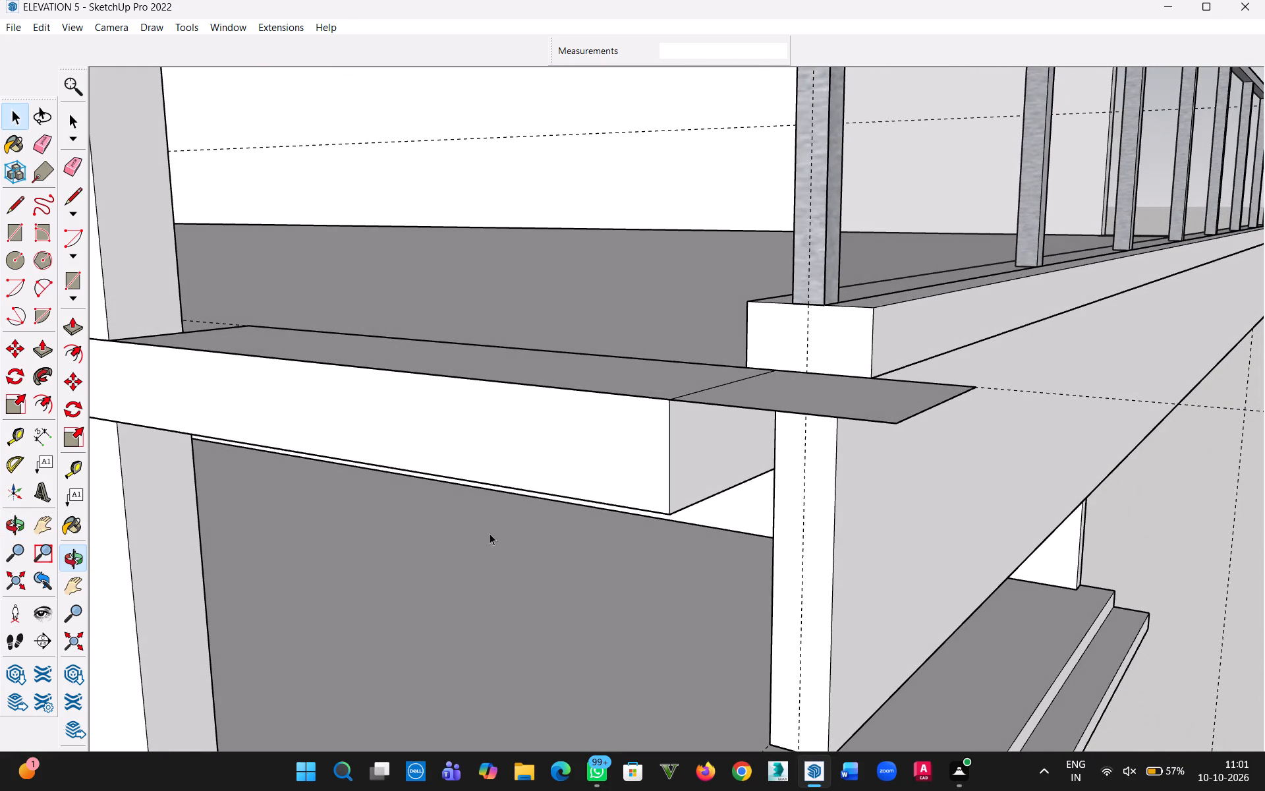
{"action": "middle_click_drag", "start_coordinate": [497, 533], "coordinate": [535, 500]}
{"action": "scroll", "coordinate": [535, 500], "scroll_direction": "down", "scroll_amount": 4}
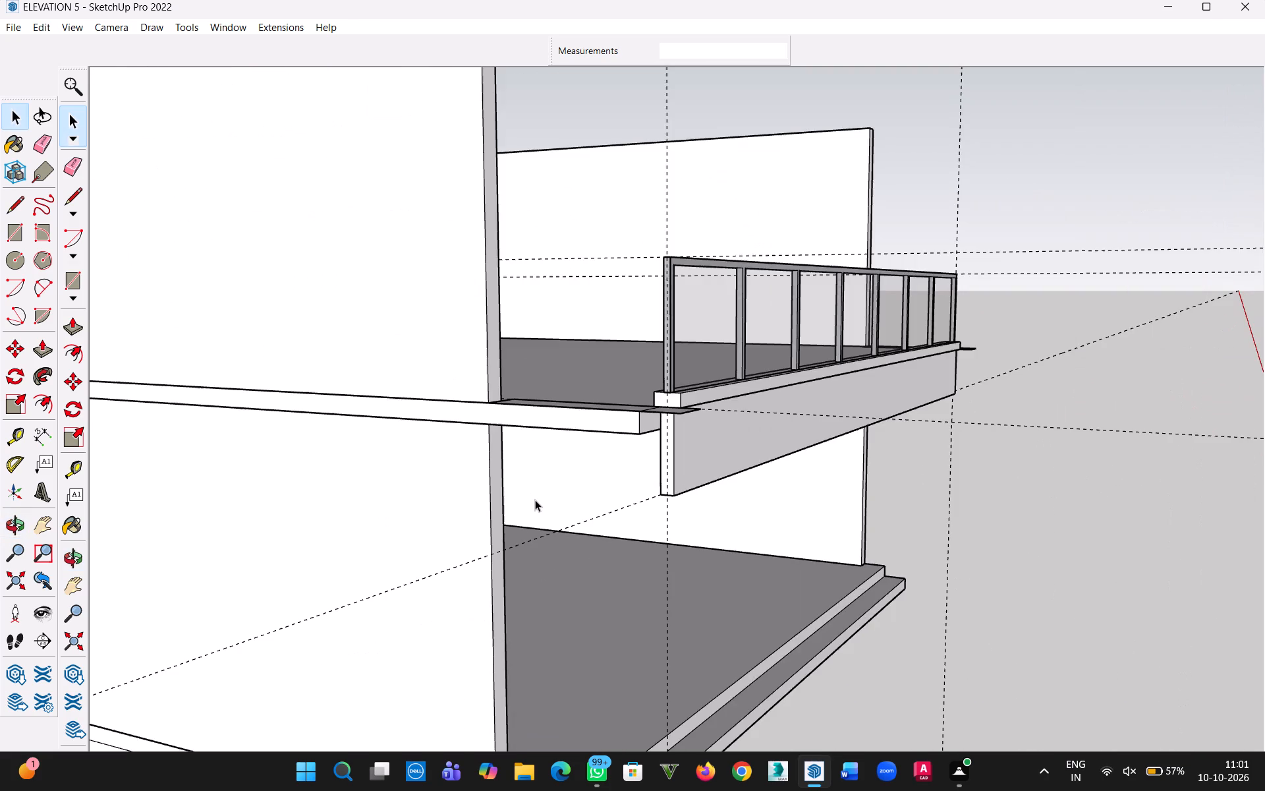
{"action": "scroll", "coordinate": [550, 452], "scroll_direction": "up", "scroll_amount": 3}
{"action": "middle_click_drag", "start_coordinate": [553, 452], "coordinate": [530, 395]}
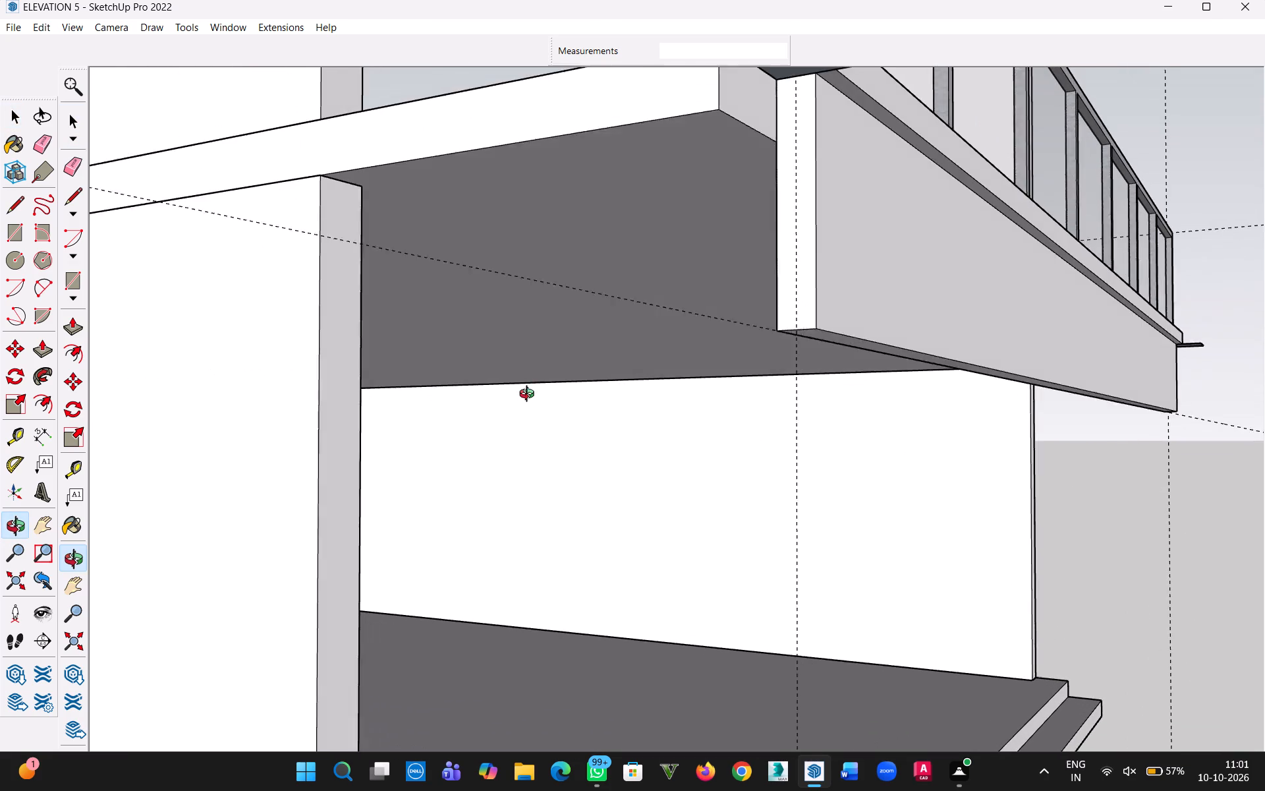
{"action": "middle_click_drag", "start_coordinate": [530, 395], "coordinate": [530, 404]}
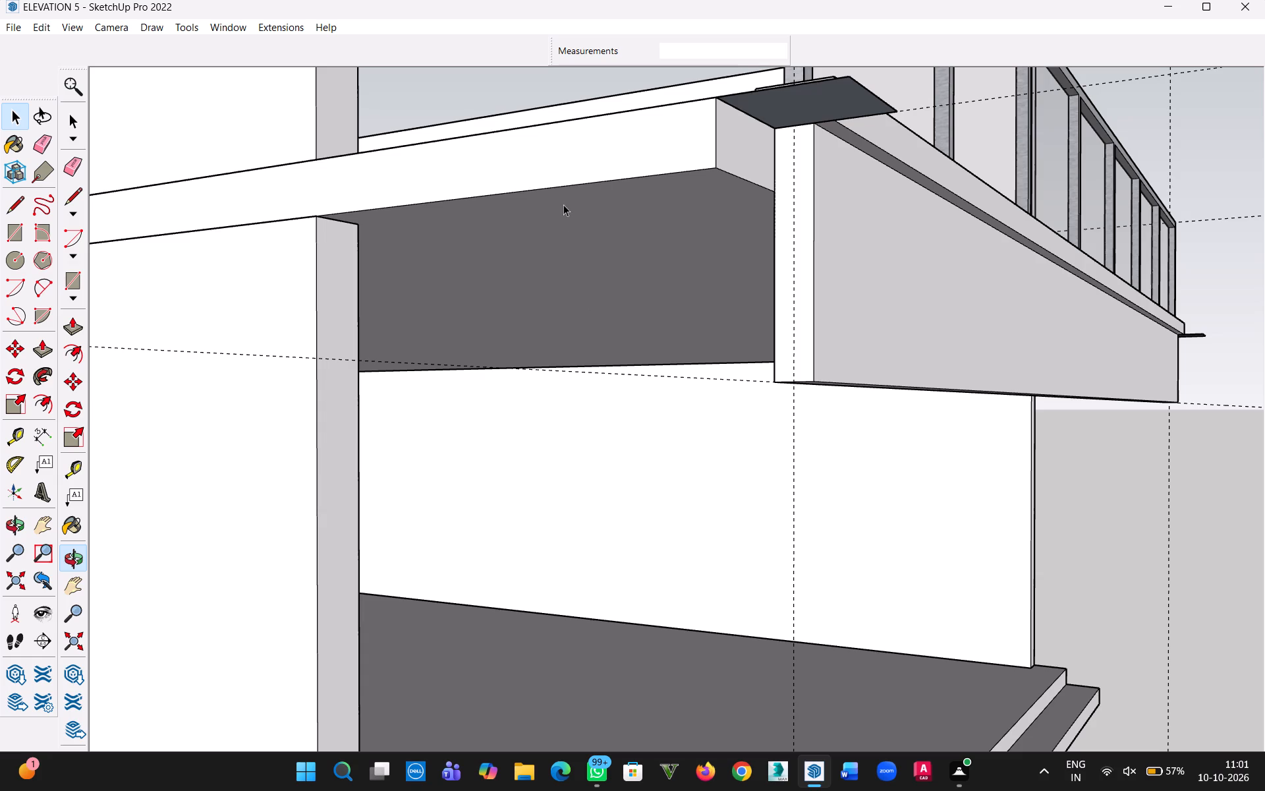
{"action": "key", "text": "t"}
{"action": "left_click", "coordinate": [545, 192]}
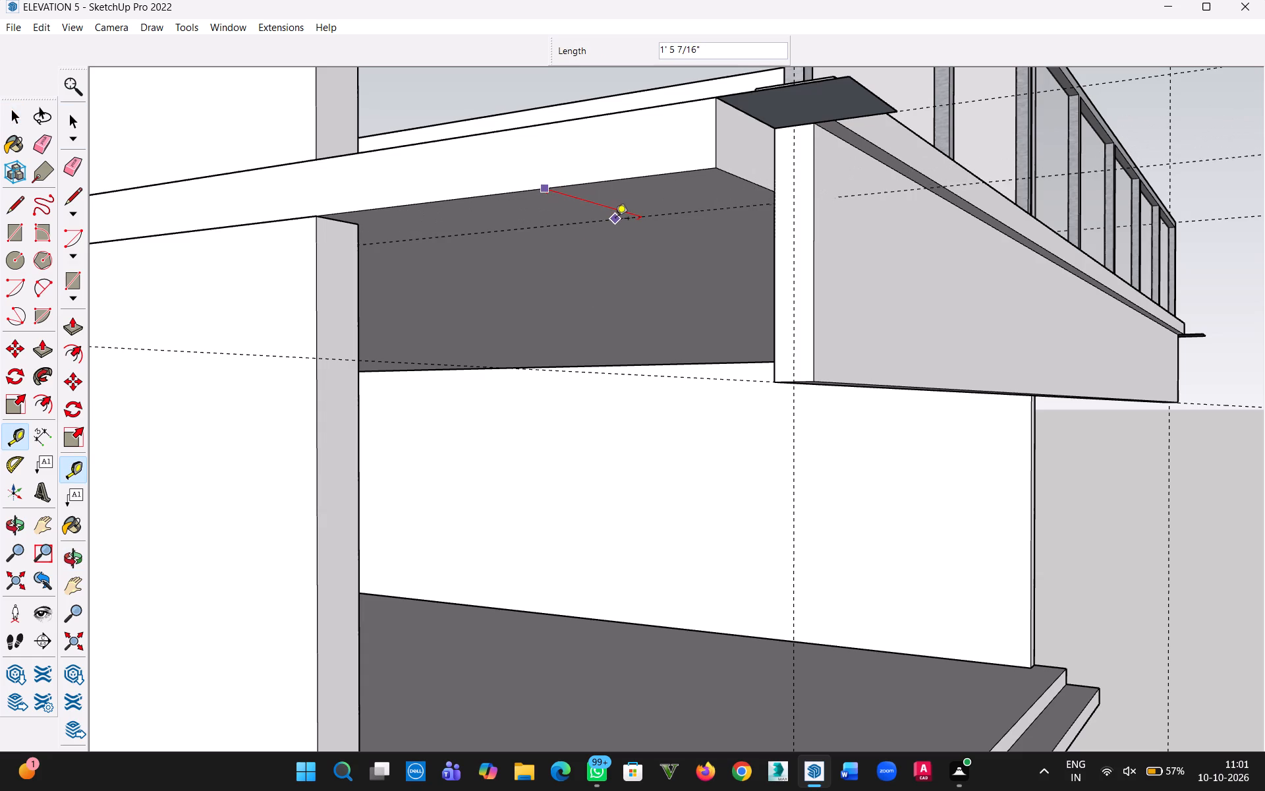
{"action": "type", "text": "1'"}
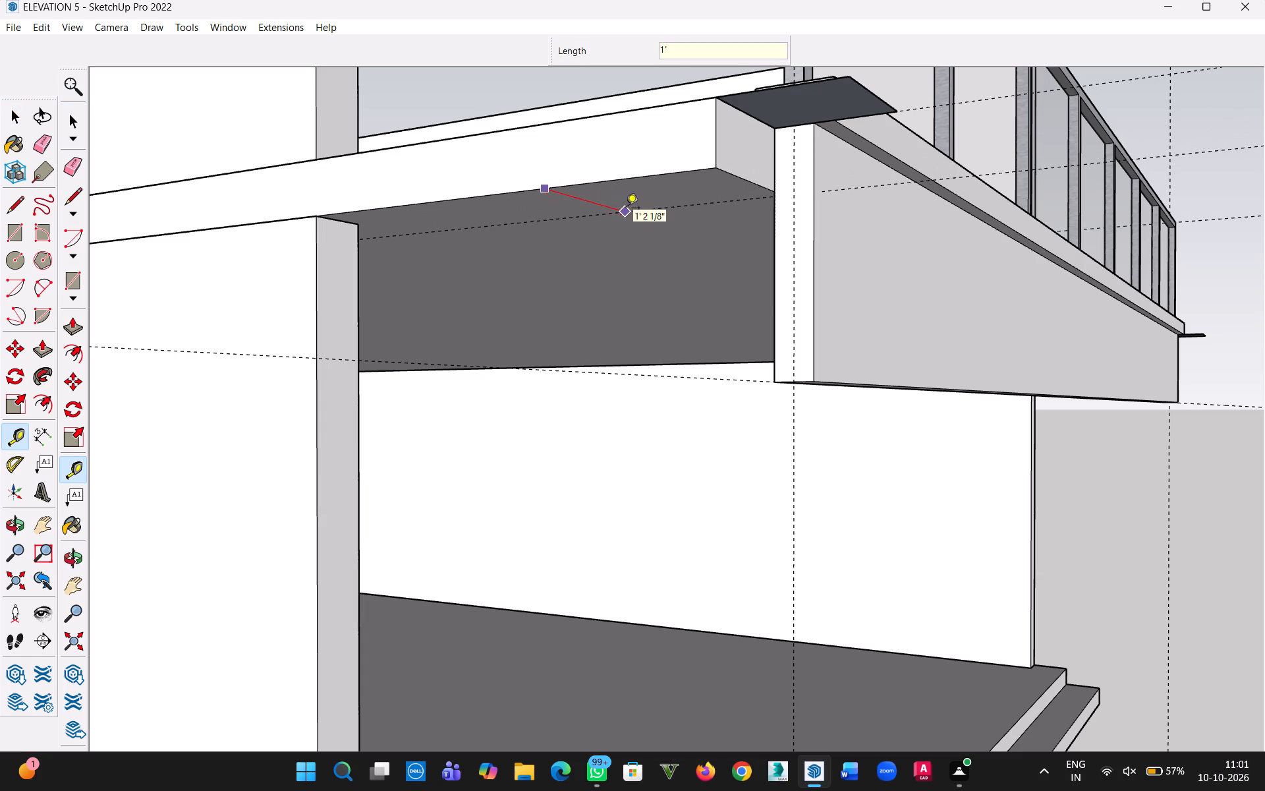
{"action": "key", "text": "Return"}
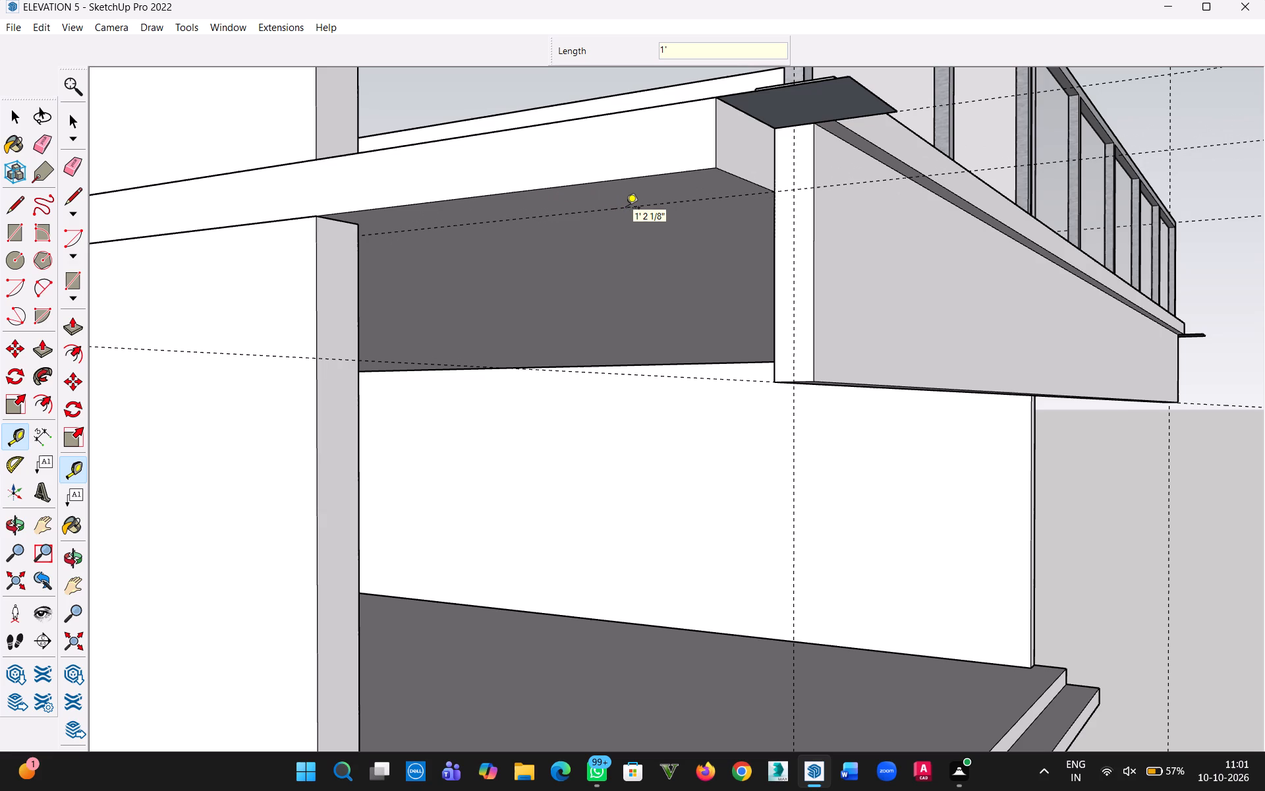
Inside the balcony slab's group, draw a 4' by 1' rectangle on the underside from the side wall's outer corner to the parapet's inner face.
{"action": "left_click", "coordinate": [14, 117]}
{"action": "triple_click", "coordinate": [510, 167]}
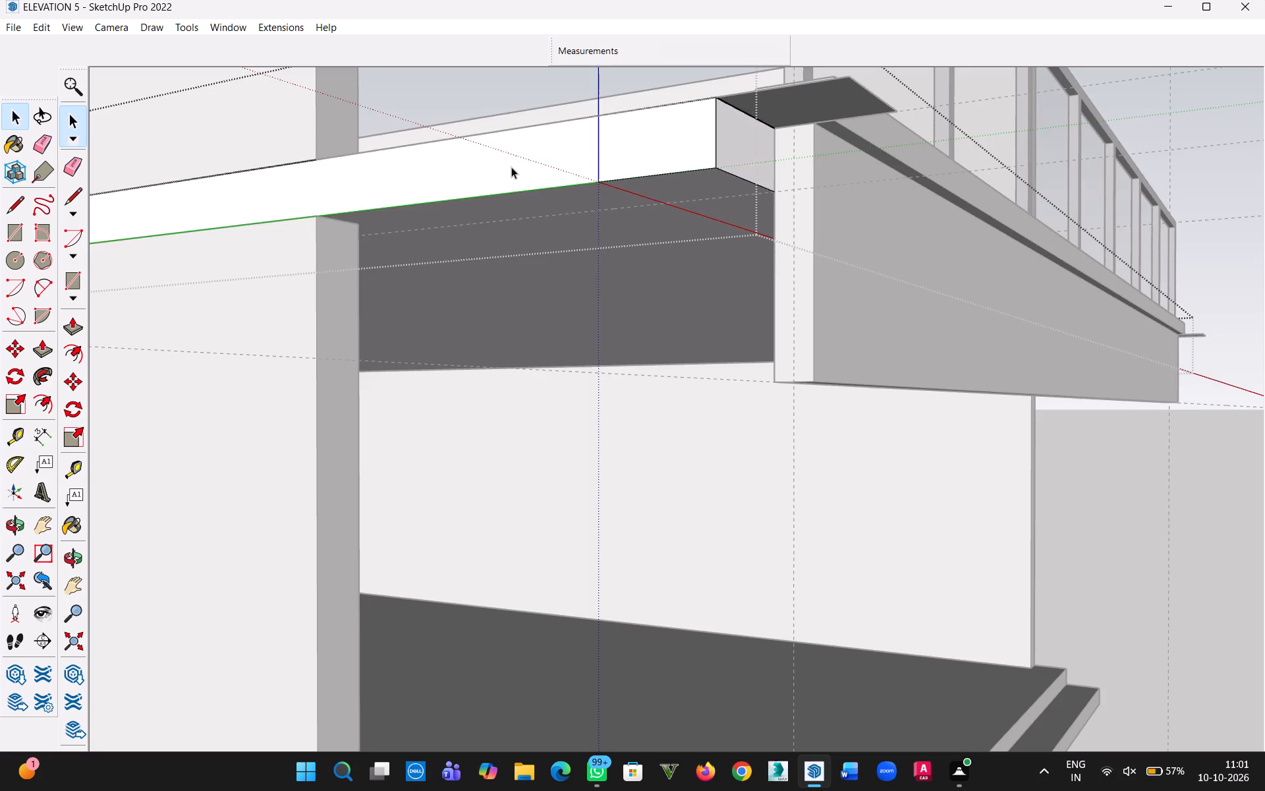
{"action": "middle_click_drag", "start_coordinate": [584, 279], "coordinate": [557, 44]}
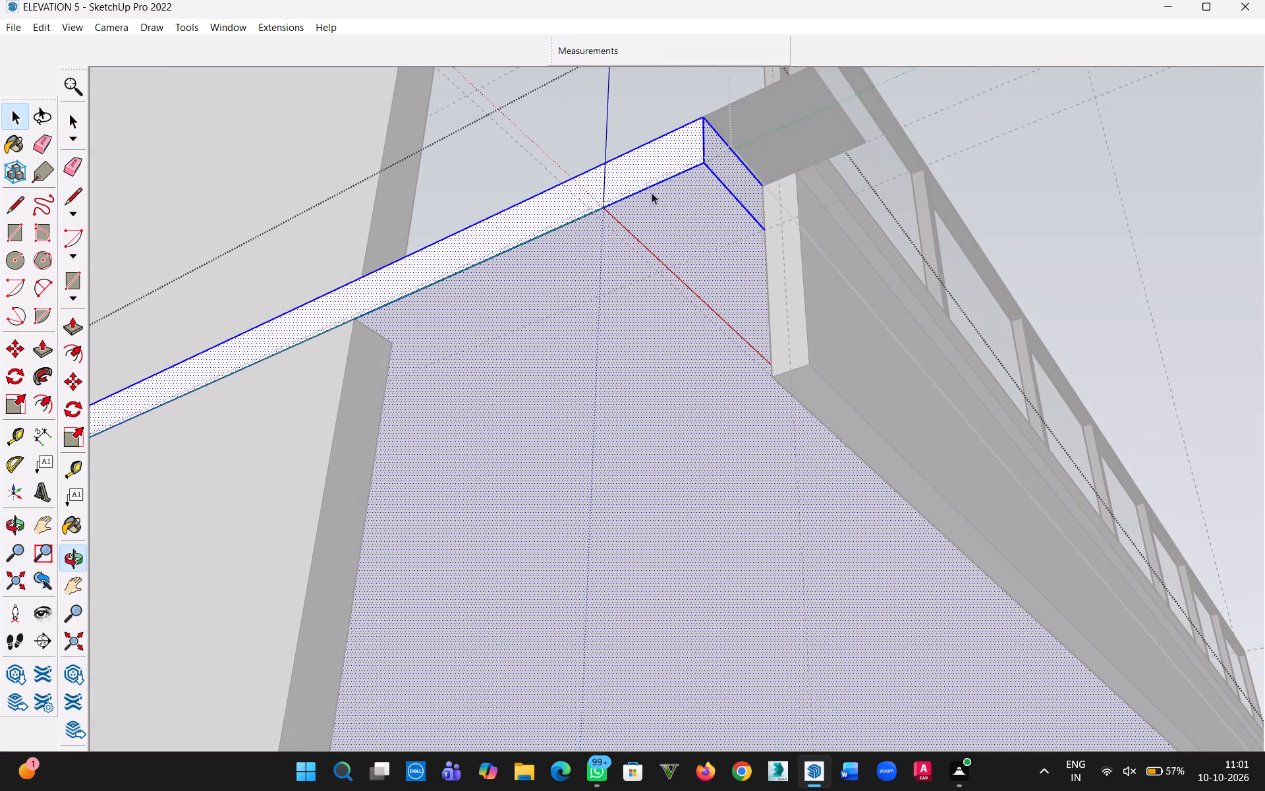
{"action": "scroll", "coordinate": [524, 336], "scroll_direction": "up", "scroll_amount": 2}
{"action": "middle_click_drag", "start_coordinate": [538, 322], "coordinate": [455, 329]}
{"action": "key", "text": "r"}
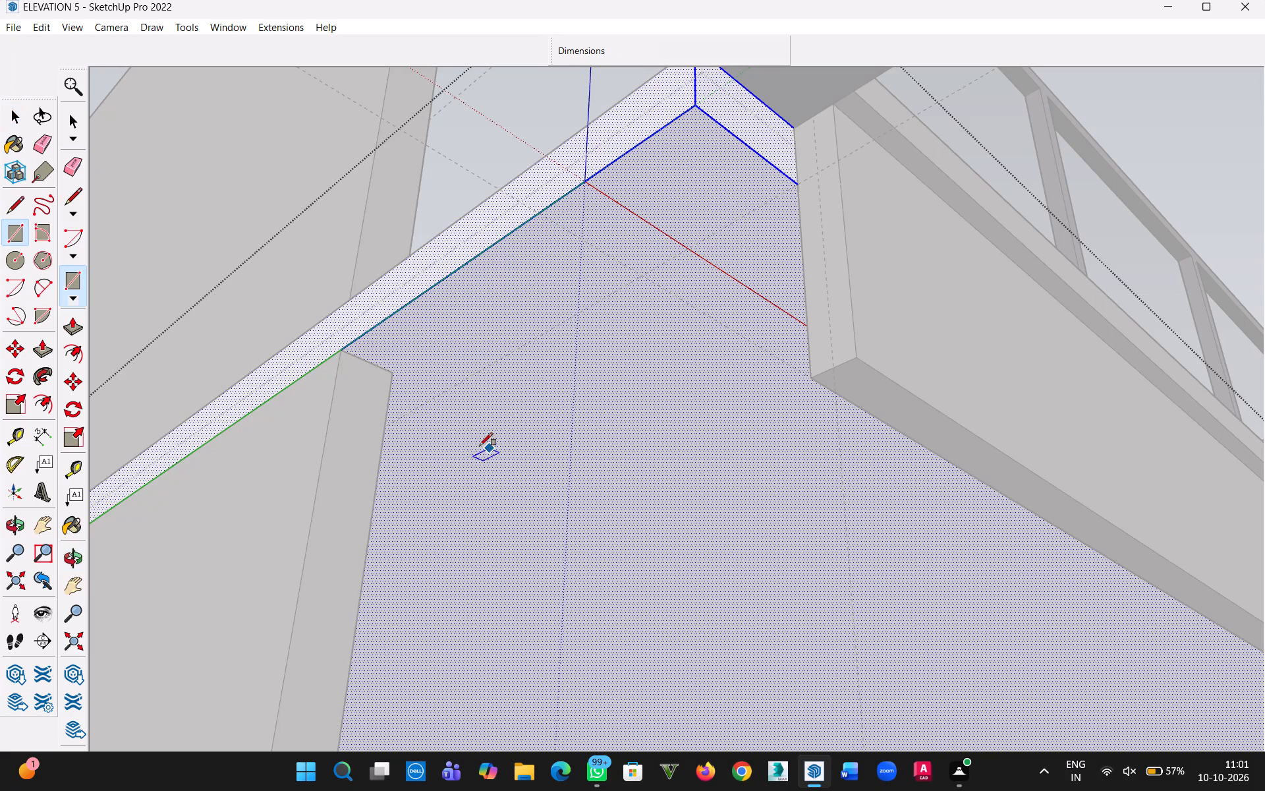
{"action": "left_click", "coordinate": [345, 351]}
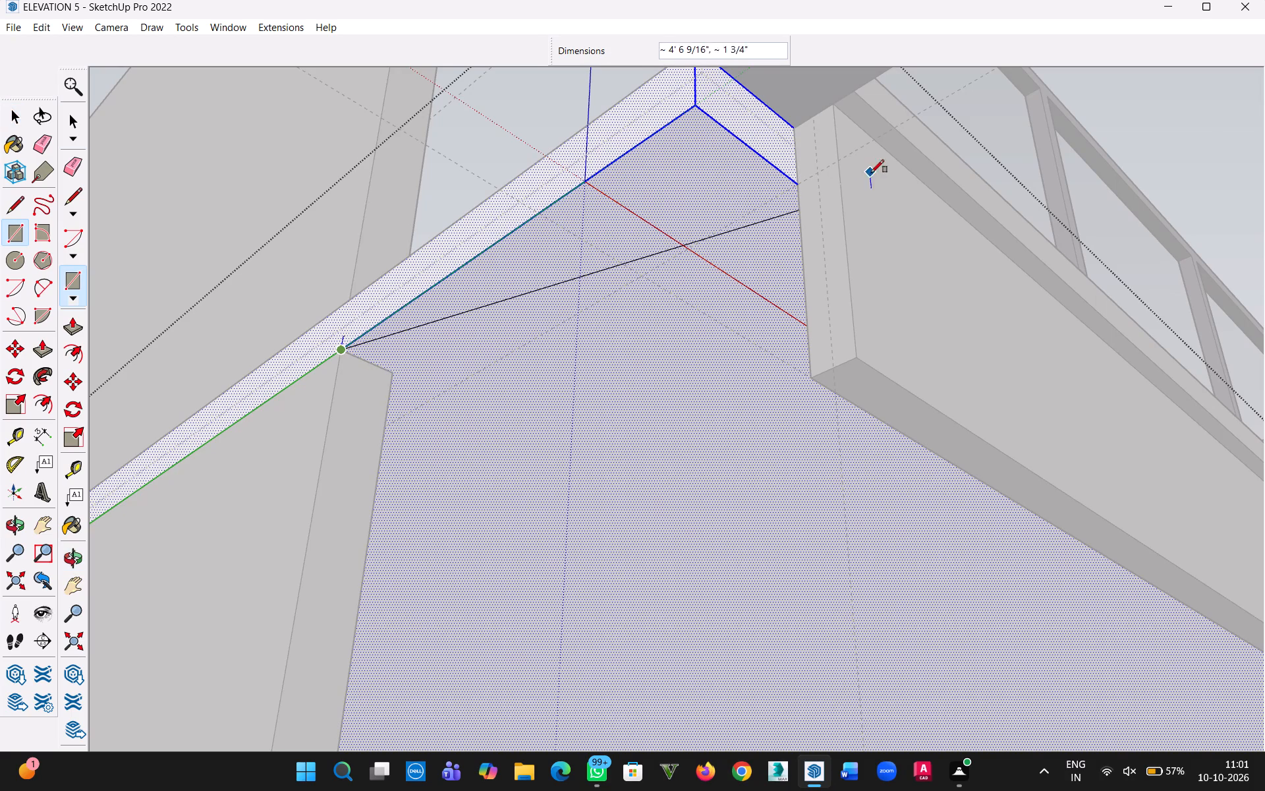
{"action": "left_click", "coordinate": [798, 188]}
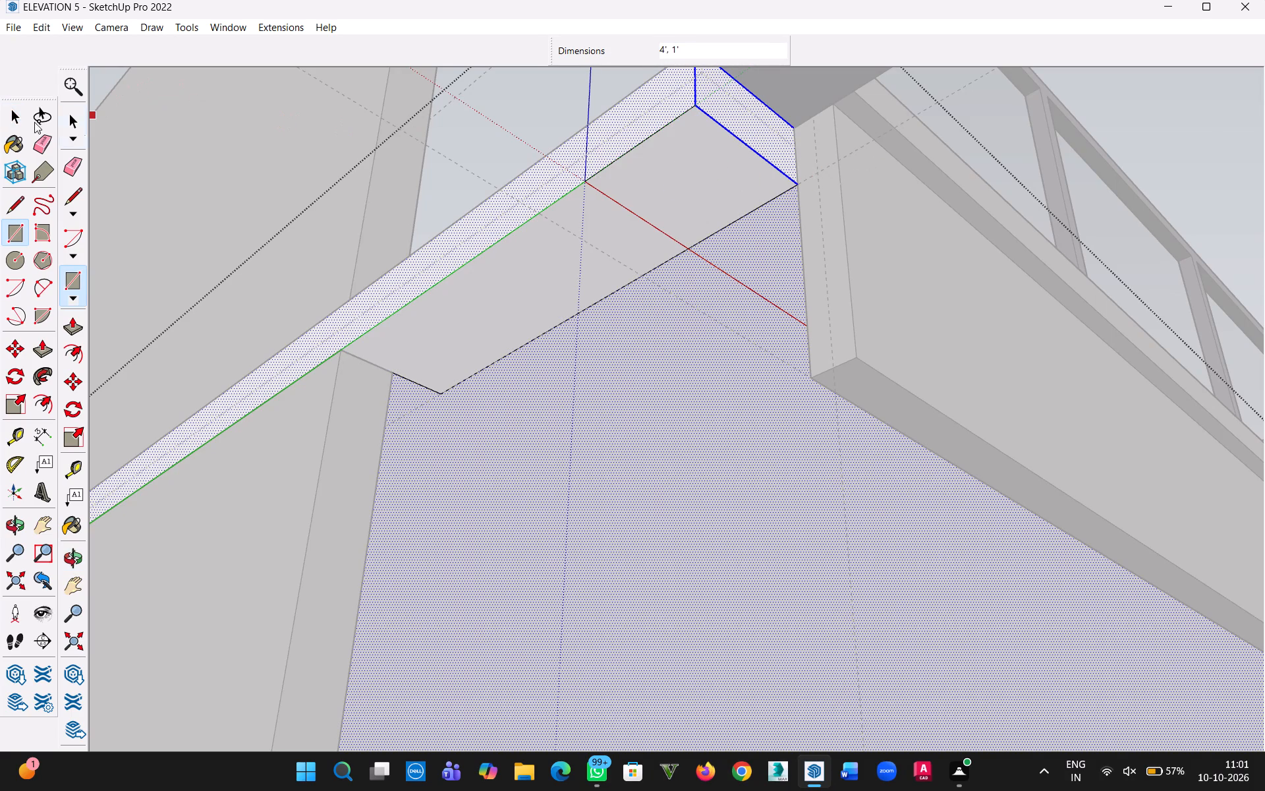
Push the 4' by 1' rectangle 6" up through the balcony slab to cut the pier notch.
{"action": "left_click", "coordinate": [14, 122]}
{"action": "key", "text": "p"}
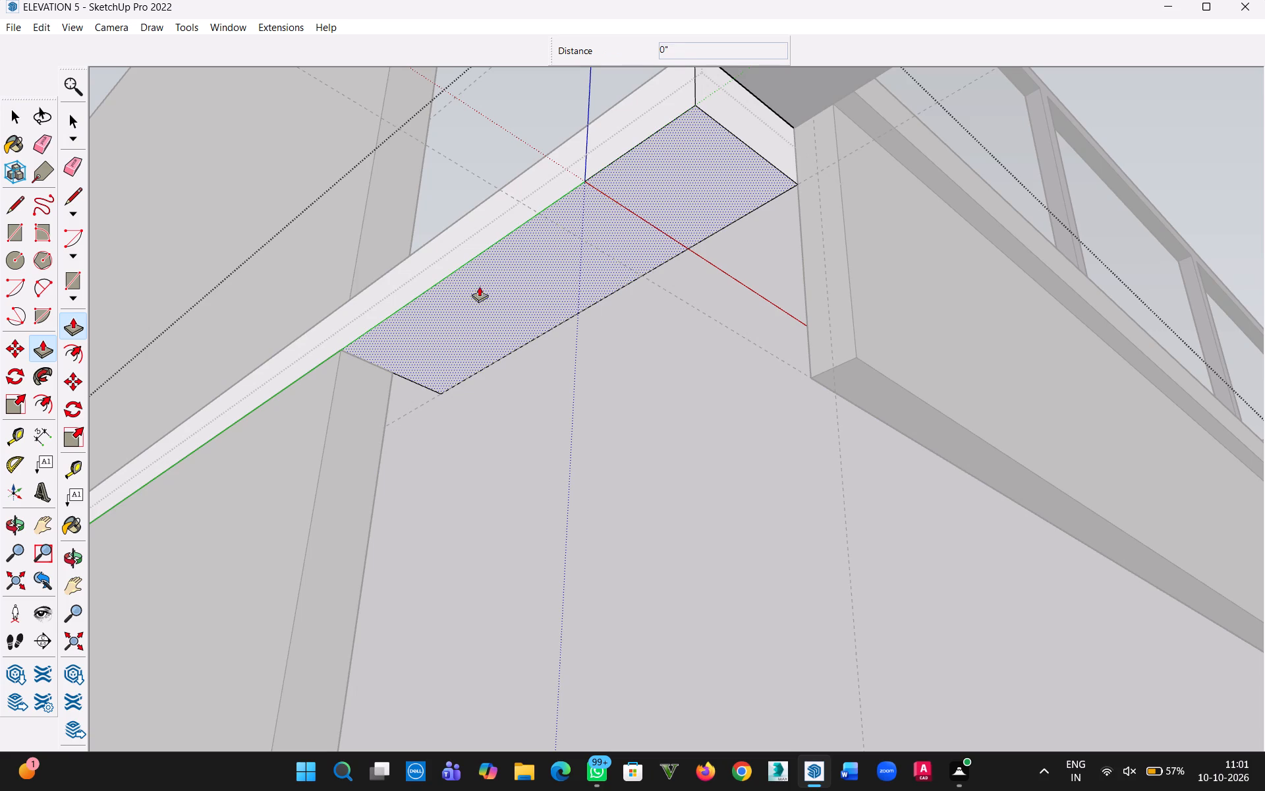
{"action": "left_click", "coordinate": [479, 286]}
{"action": "left_click", "coordinate": [485, 215]}
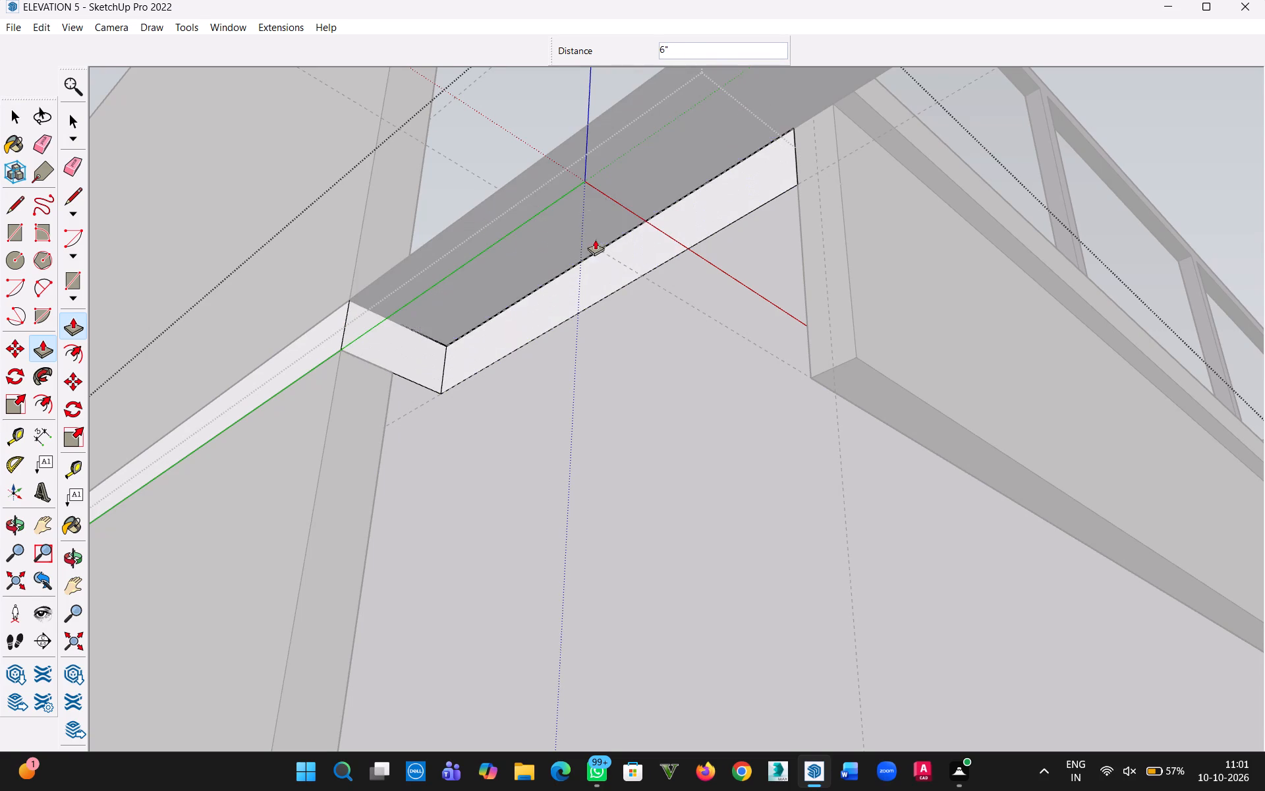
Place a guide 1' in from the slab's opposite side edge, on its underside next to the other side wall.
{"action": "middle_click_drag", "start_coordinate": [598, 242], "coordinate": [401, 473]}
{"action": "middle_click", "coordinate": [401, 473]}
{"action": "scroll", "coordinate": [617, 388], "scroll_direction": "down", "scroll_amount": 10}
{"action": "key", "text": "h"}
{"action": "left_click_drag", "start_coordinate": [828, 390], "coordinate": [380, 517]}
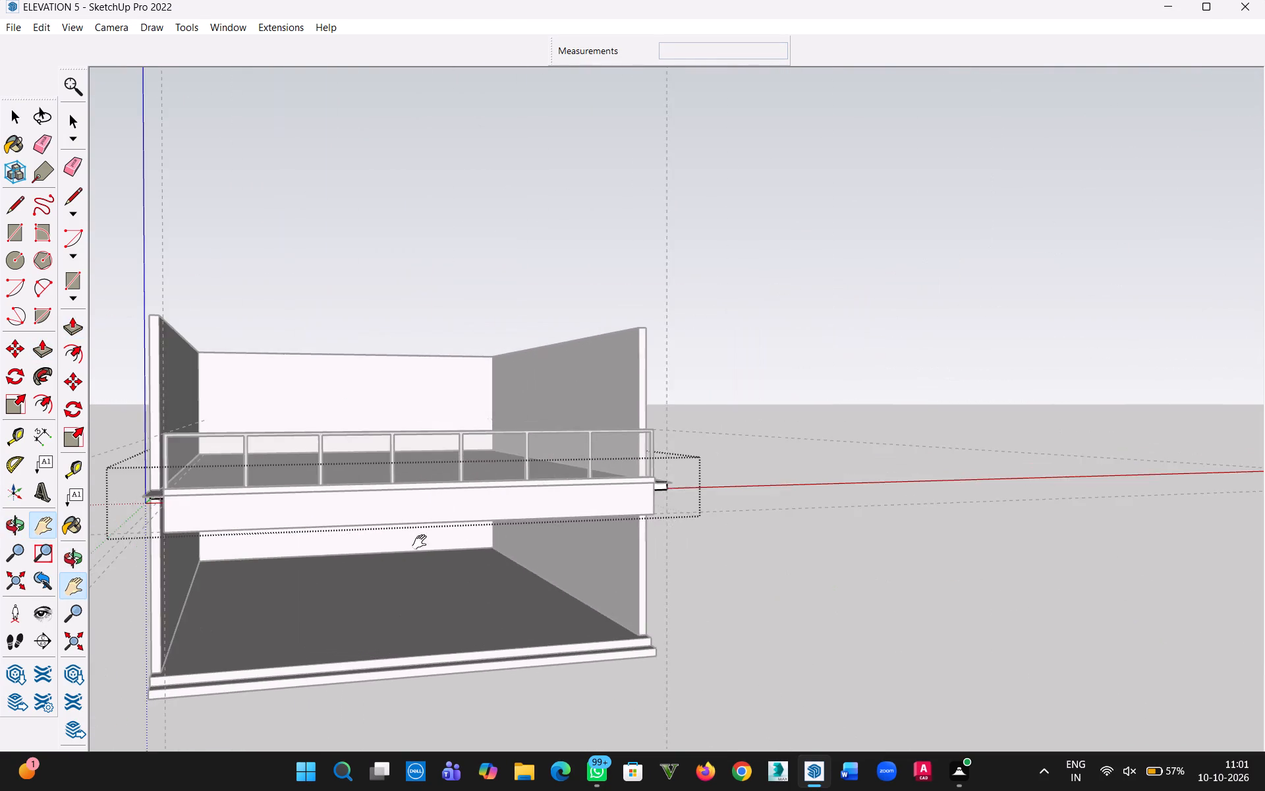
{"action": "middle_click_drag", "start_coordinate": [727, 595], "coordinate": [362, 525]}
{"action": "scroll", "coordinate": [684, 506], "scroll_direction": "up", "scroll_amount": 10}
{"action": "middle_click_drag", "start_coordinate": [536, 485], "coordinate": [580, 372]}
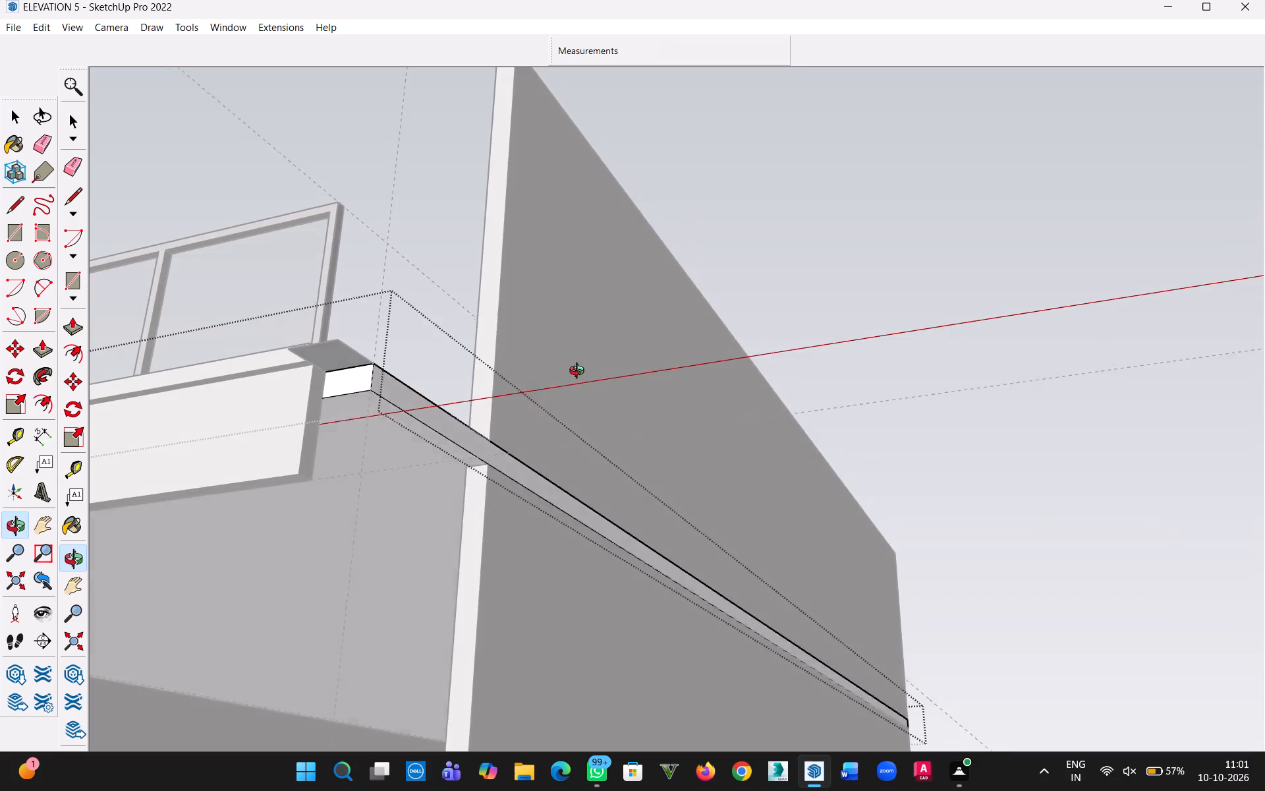
{"action": "middle_click_drag", "start_coordinate": [580, 372], "coordinate": [609, 319]}
{"action": "scroll", "coordinate": [422, 454], "scroll_direction": "up", "scroll_amount": 6}
{"action": "scroll", "coordinate": [471, 497], "scroll_direction": "up", "scroll_amount": 2}
{"action": "middle_click_drag", "start_coordinate": [477, 512], "coordinate": [547, 515]}
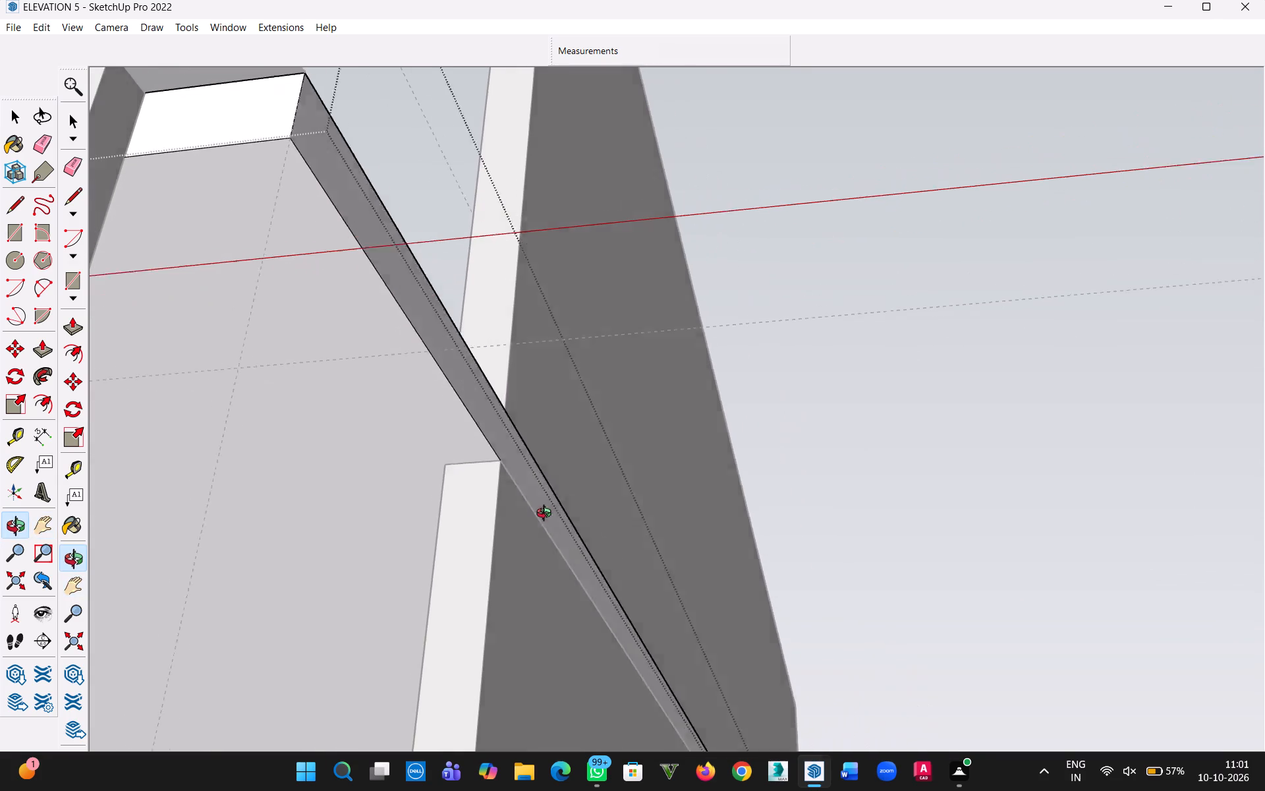
{"action": "middle_click_drag", "start_coordinate": [547, 515], "coordinate": [553, 515]}
{"action": "key", "text": "t"}
{"action": "left_click", "coordinate": [482, 429]}
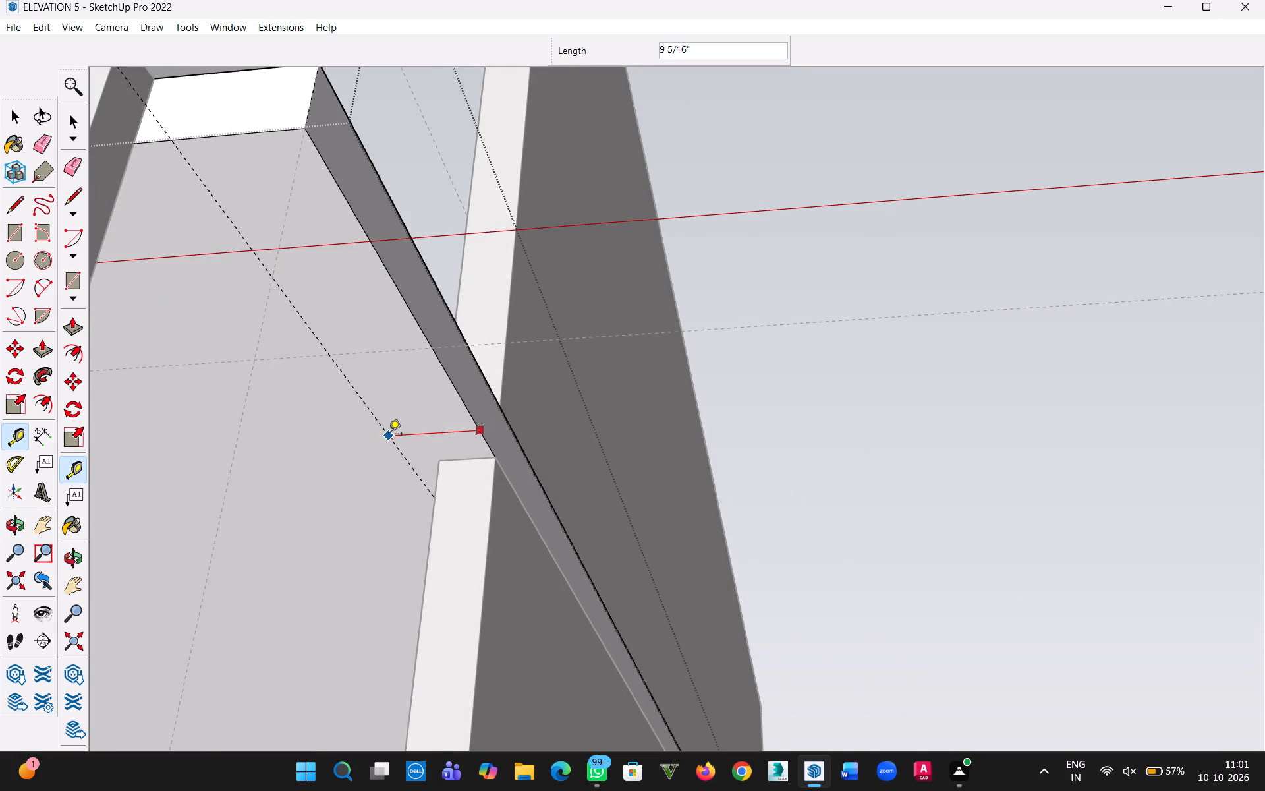
{"action": "type", "text": "1'"}
{"action": "key", "text": "Return"}
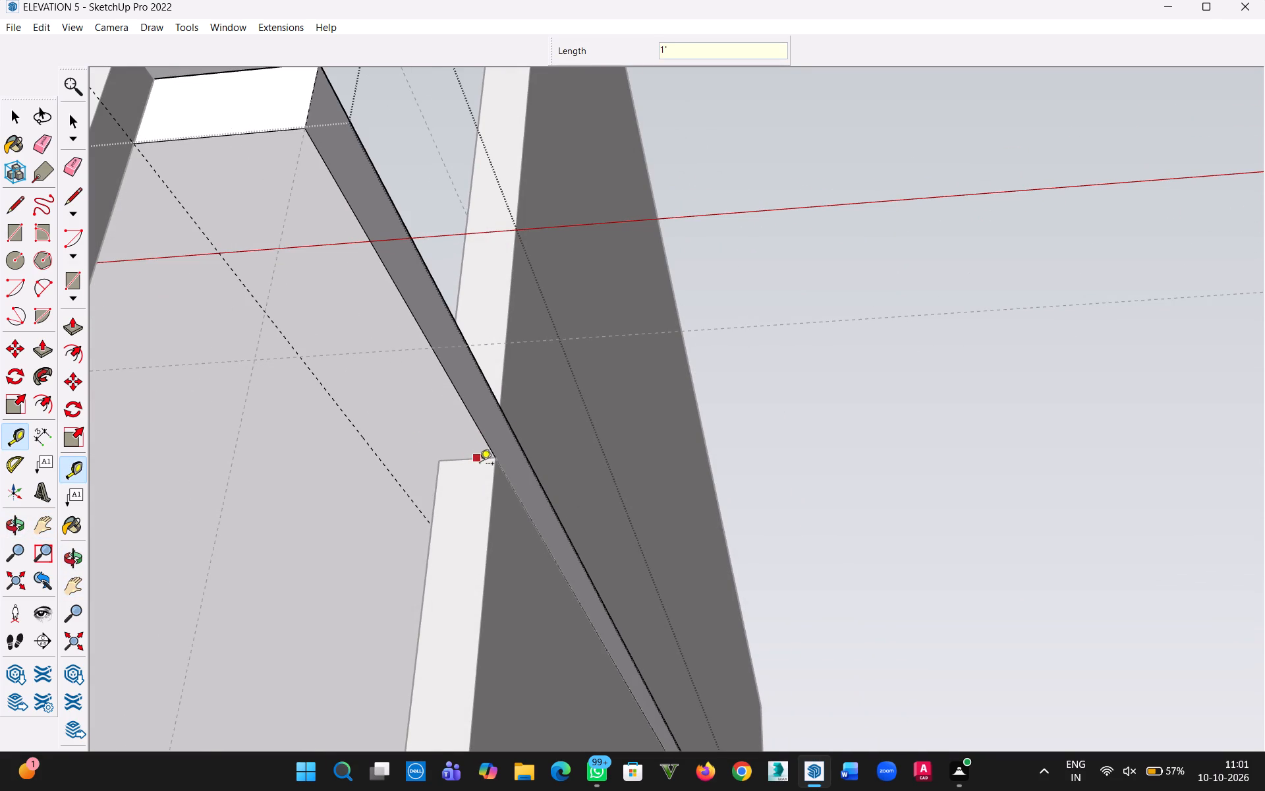
Draw a 4' by 1' rectangle on the slab's underside from that side wall's outer corner to the parapet's inner face.
{"action": "key", "text": "r"}
{"action": "left_click", "coordinate": [493, 455]}
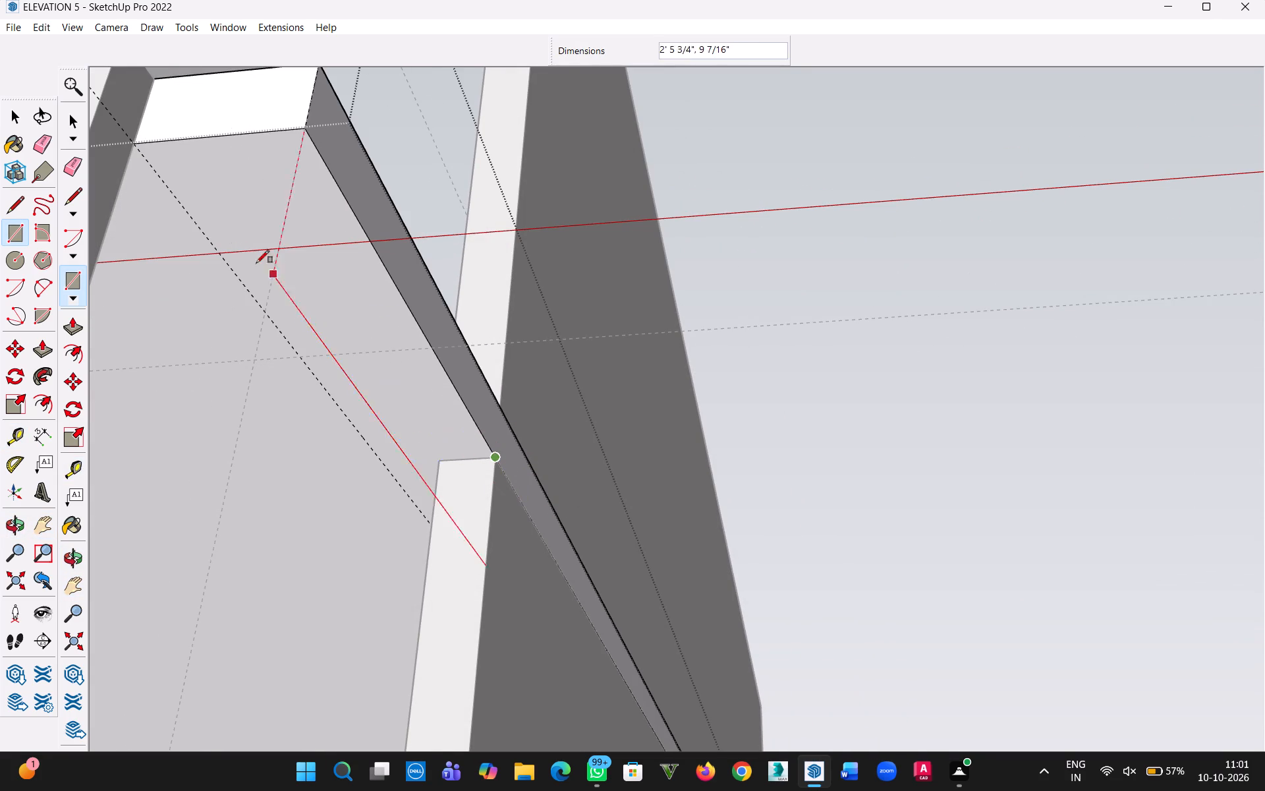
{"action": "left_click", "coordinate": [135, 144]}
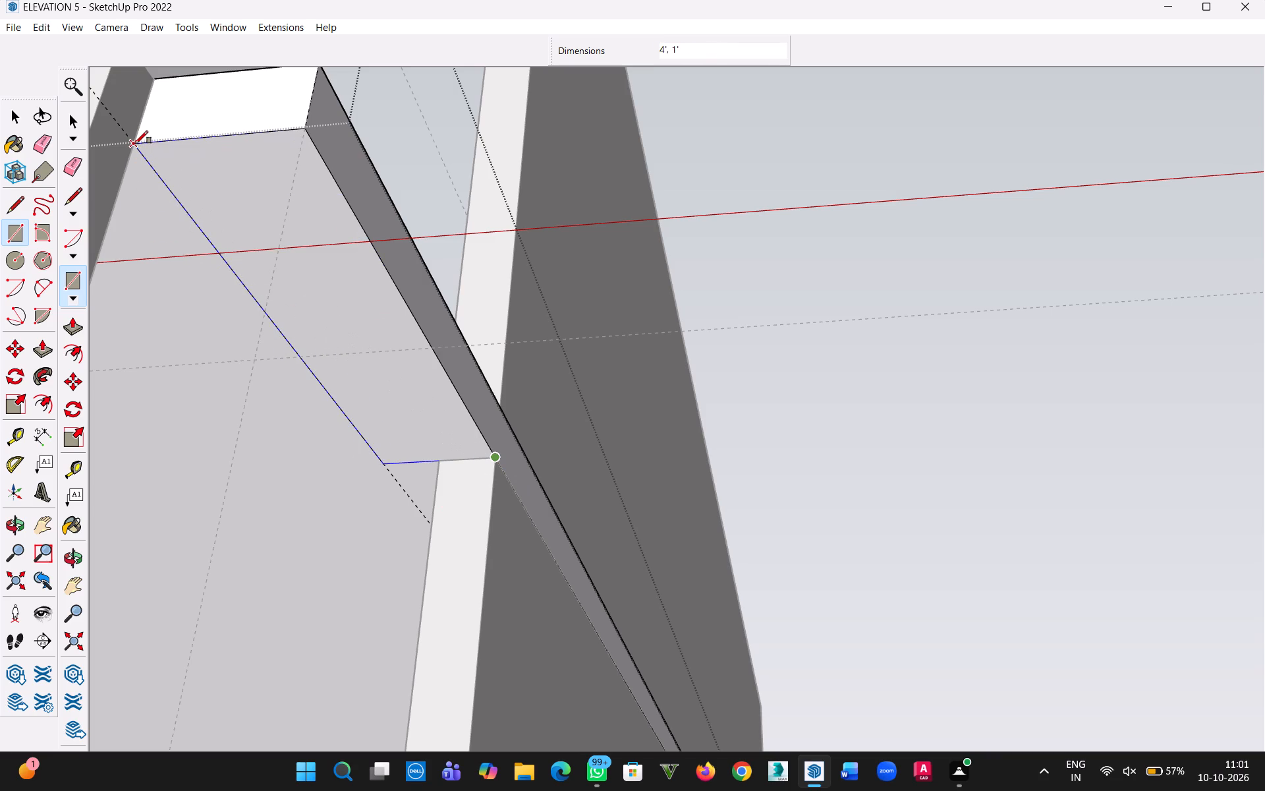
Push this rectangle 6" up through the slab to cut the second pier notch, and close the slab's group.
{"action": "key", "text": "p"}
{"action": "left_click", "coordinate": [310, 280]}
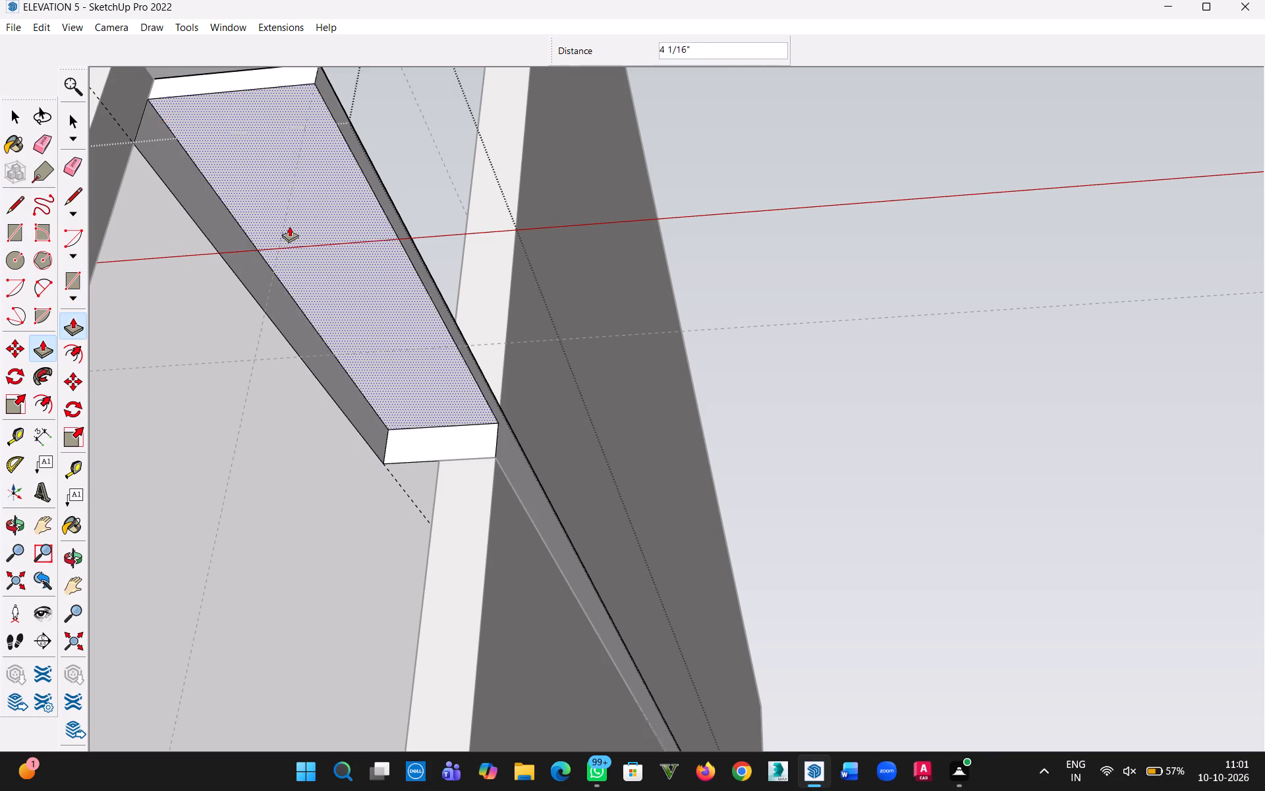
{"action": "left_click", "coordinate": [282, 183]}
{"action": "middle_click_drag", "start_coordinate": [277, 269], "coordinate": [307, 391]}
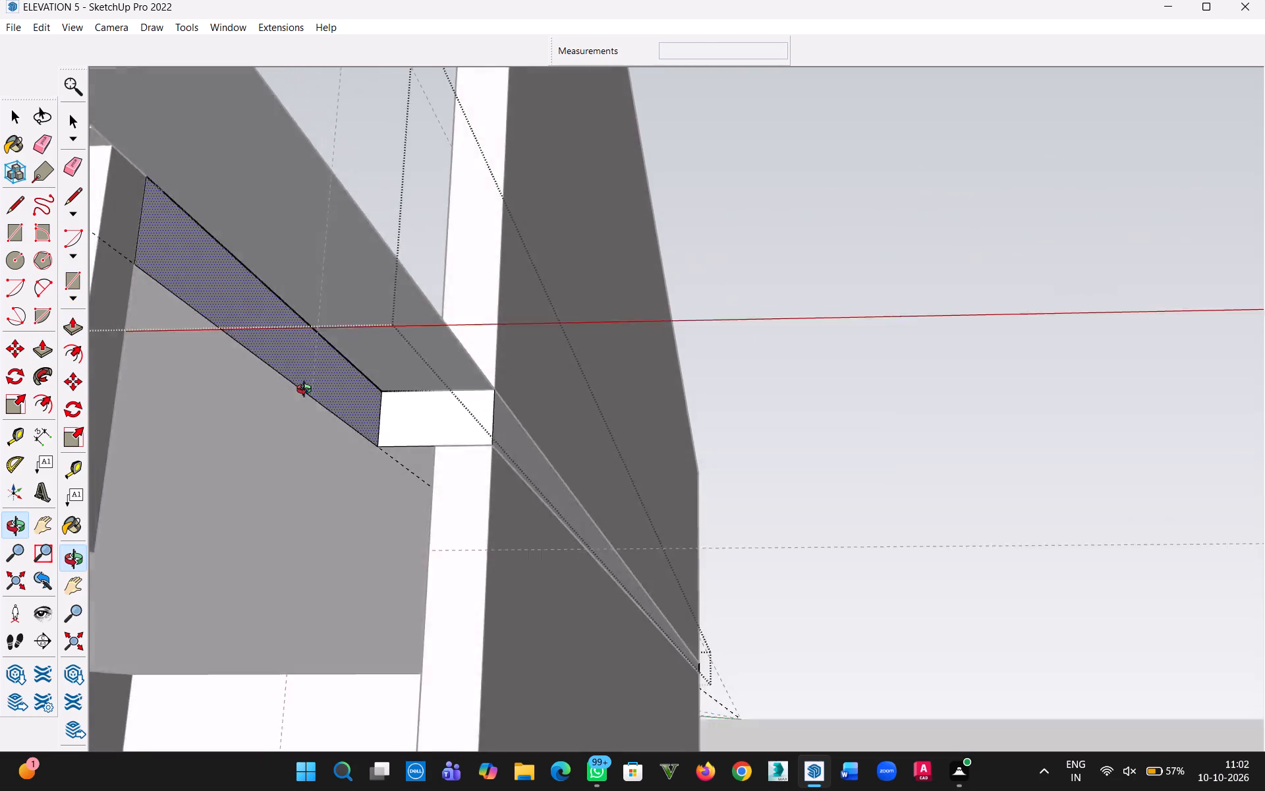
{"action": "middle_click_drag", "start_coordinate": [307, 391], "coordinate": [393, 550]}
{"action": "scroll", "coordinate": [288, 518], "scroll_direction": "down", "scroll_amount": 5}
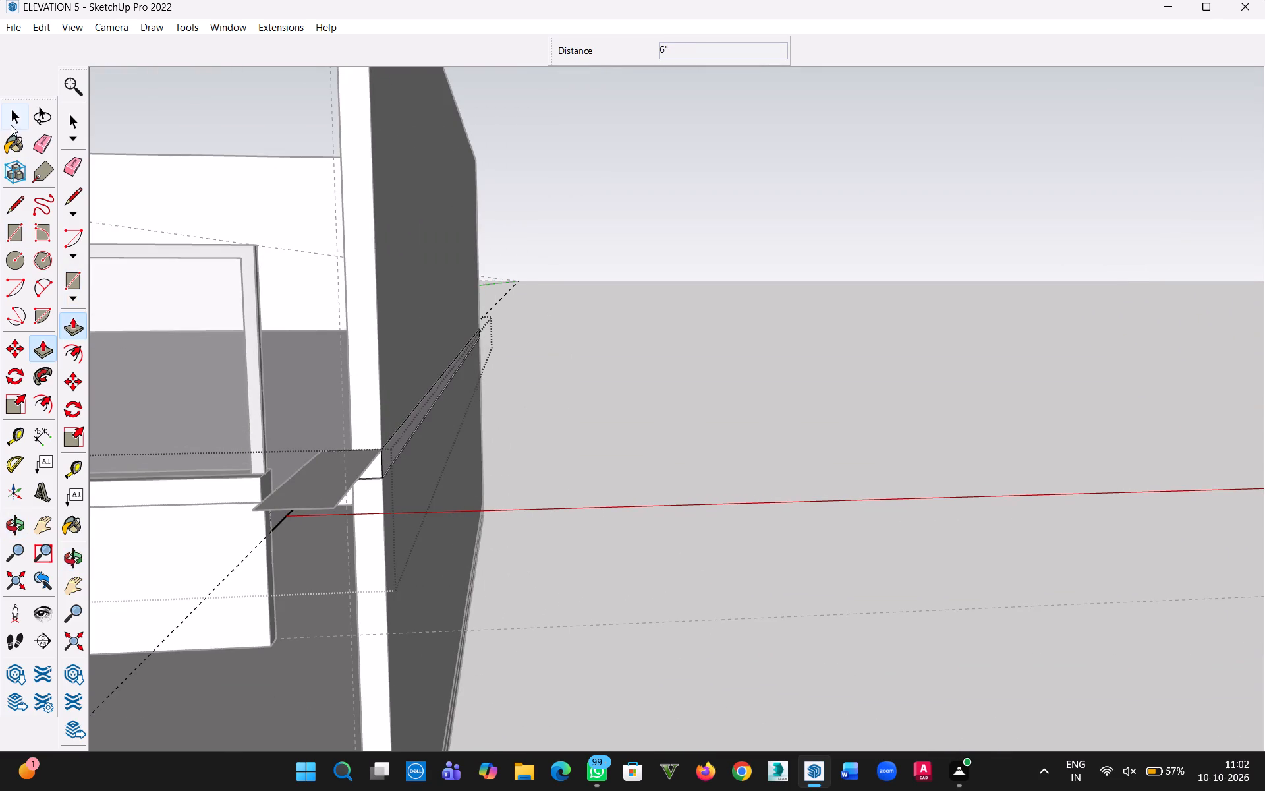
{"action": "left_click", "coordinate": [11, 125]}
{"action": "scroll", "coordinate": [250, 308], "scroll_direction": "down", "scroll_amount": 13}
{"action": "key", "text": "h"}
{"action": "left_click_drag", "start_coordinate": [250, 374], "coordinate": [1112, 354]}
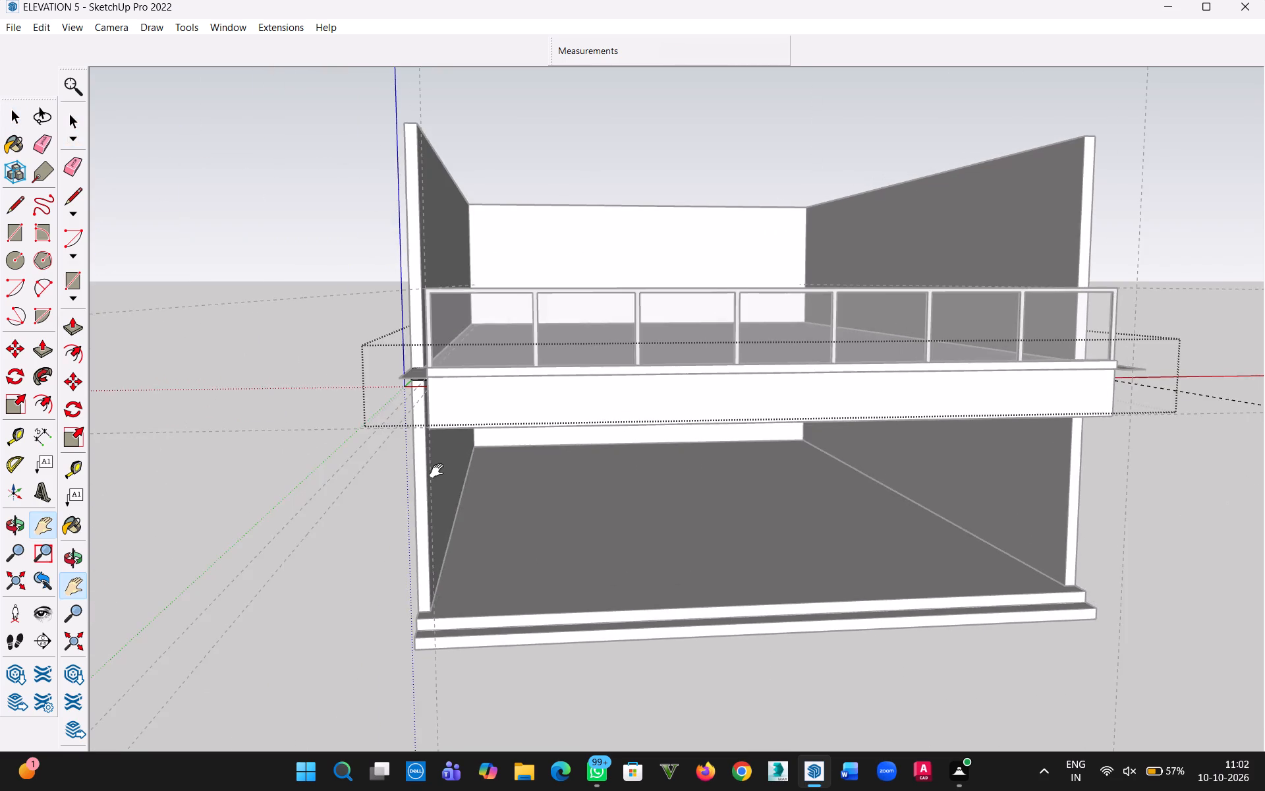
{"action": "left_click_drag", "start_coordinate": [432, 471], "coordinate": [570, 489]}
{"action": "middle_click_drag", "start_coordinate": [223, 456], "coordinate": [354, 481]}
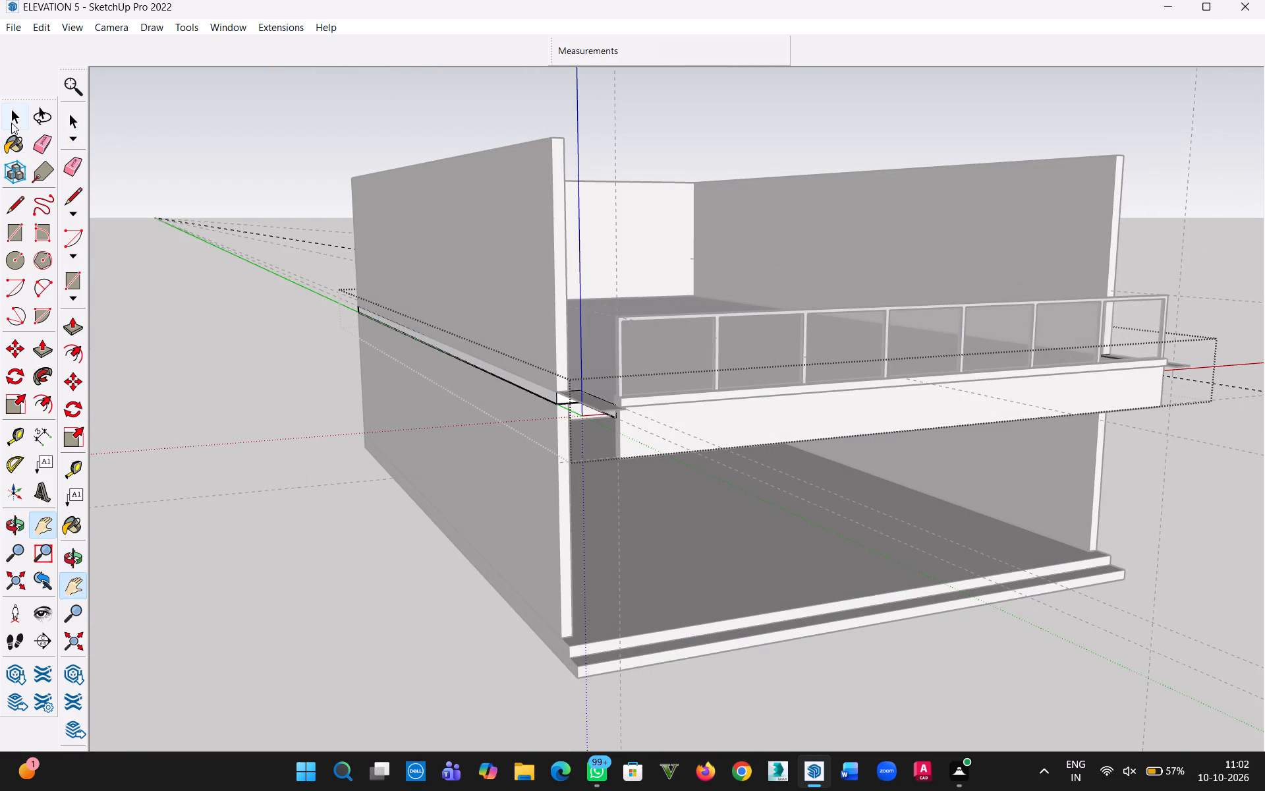
{"action": "left_click", "coordinate": [11, 123]}
{"action": "left_click", "coordinate": [258, 454]}
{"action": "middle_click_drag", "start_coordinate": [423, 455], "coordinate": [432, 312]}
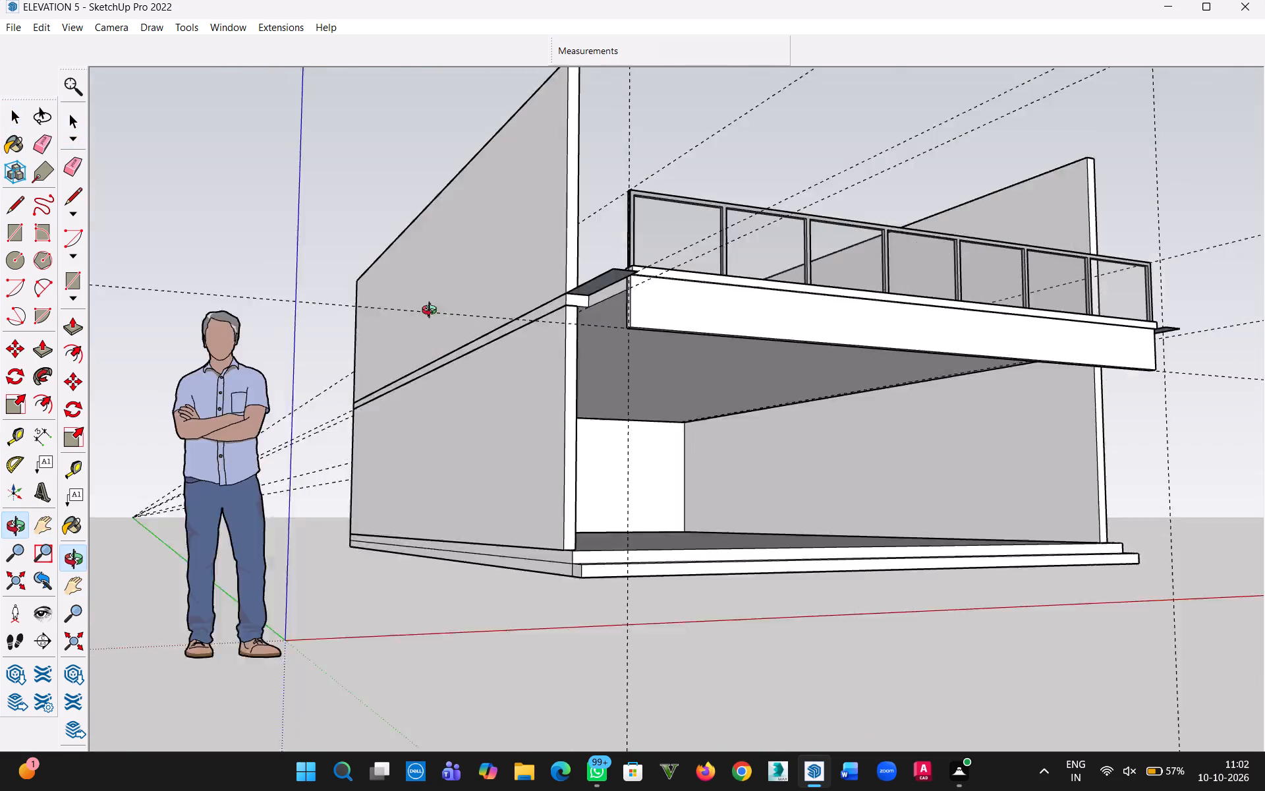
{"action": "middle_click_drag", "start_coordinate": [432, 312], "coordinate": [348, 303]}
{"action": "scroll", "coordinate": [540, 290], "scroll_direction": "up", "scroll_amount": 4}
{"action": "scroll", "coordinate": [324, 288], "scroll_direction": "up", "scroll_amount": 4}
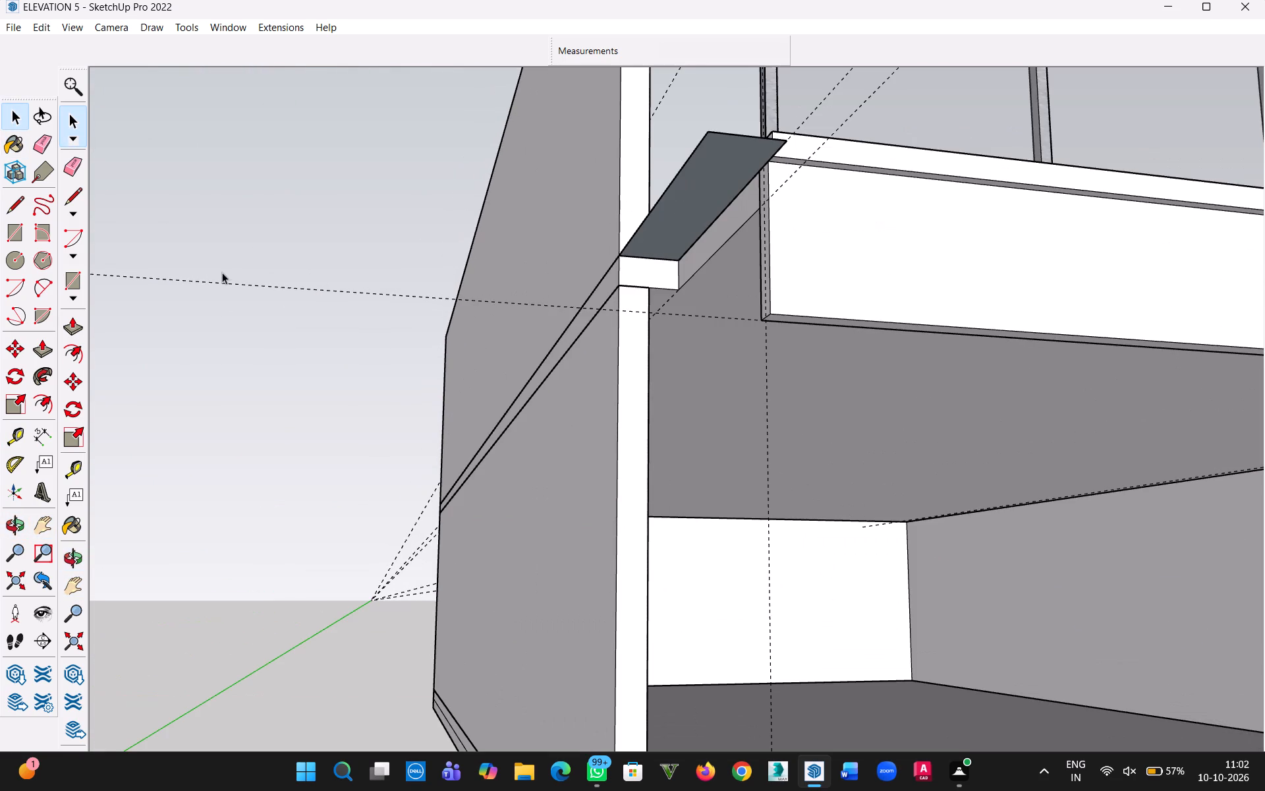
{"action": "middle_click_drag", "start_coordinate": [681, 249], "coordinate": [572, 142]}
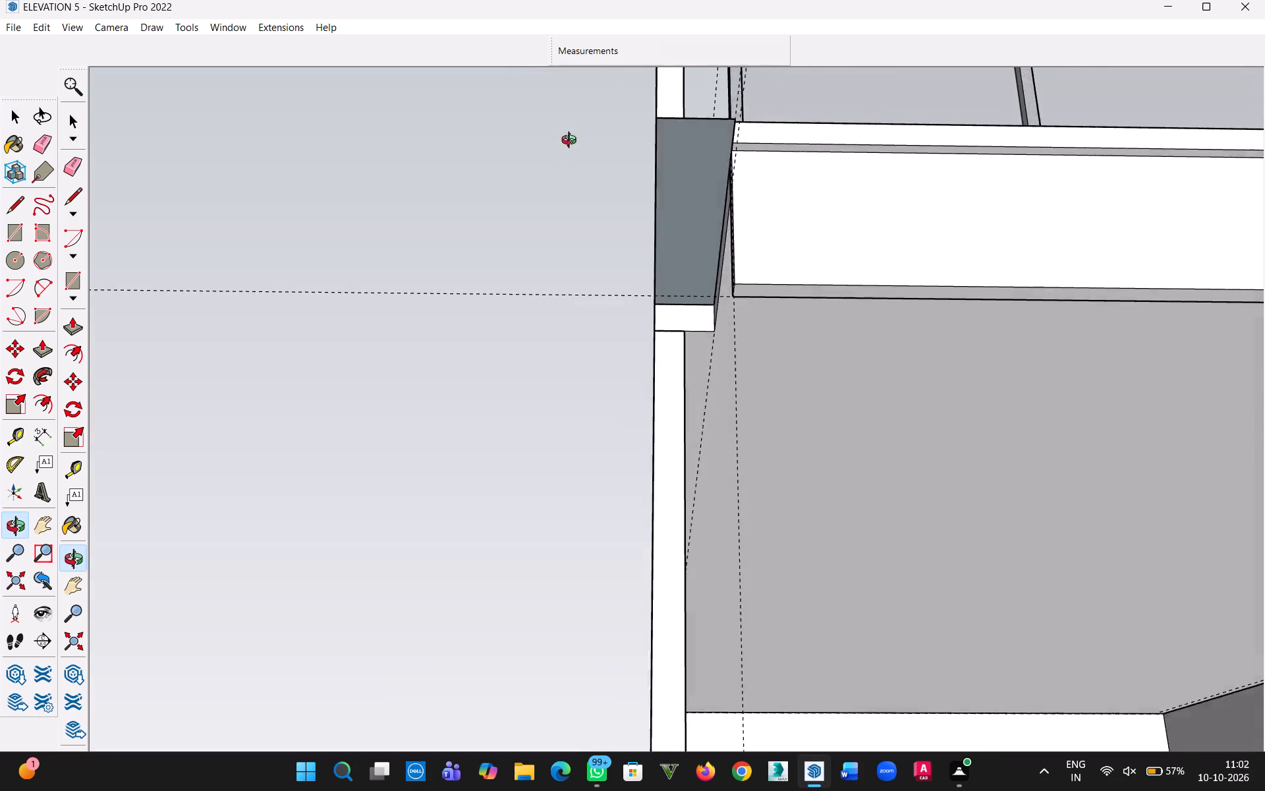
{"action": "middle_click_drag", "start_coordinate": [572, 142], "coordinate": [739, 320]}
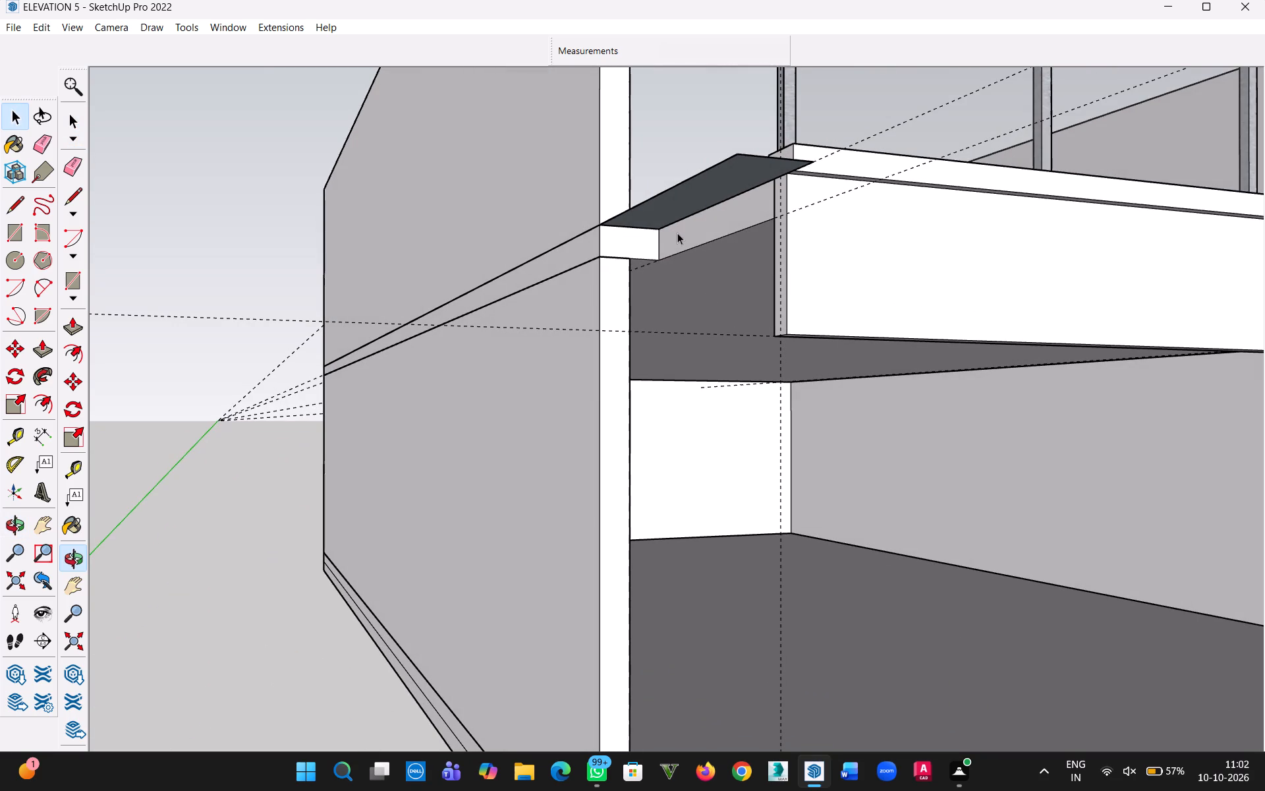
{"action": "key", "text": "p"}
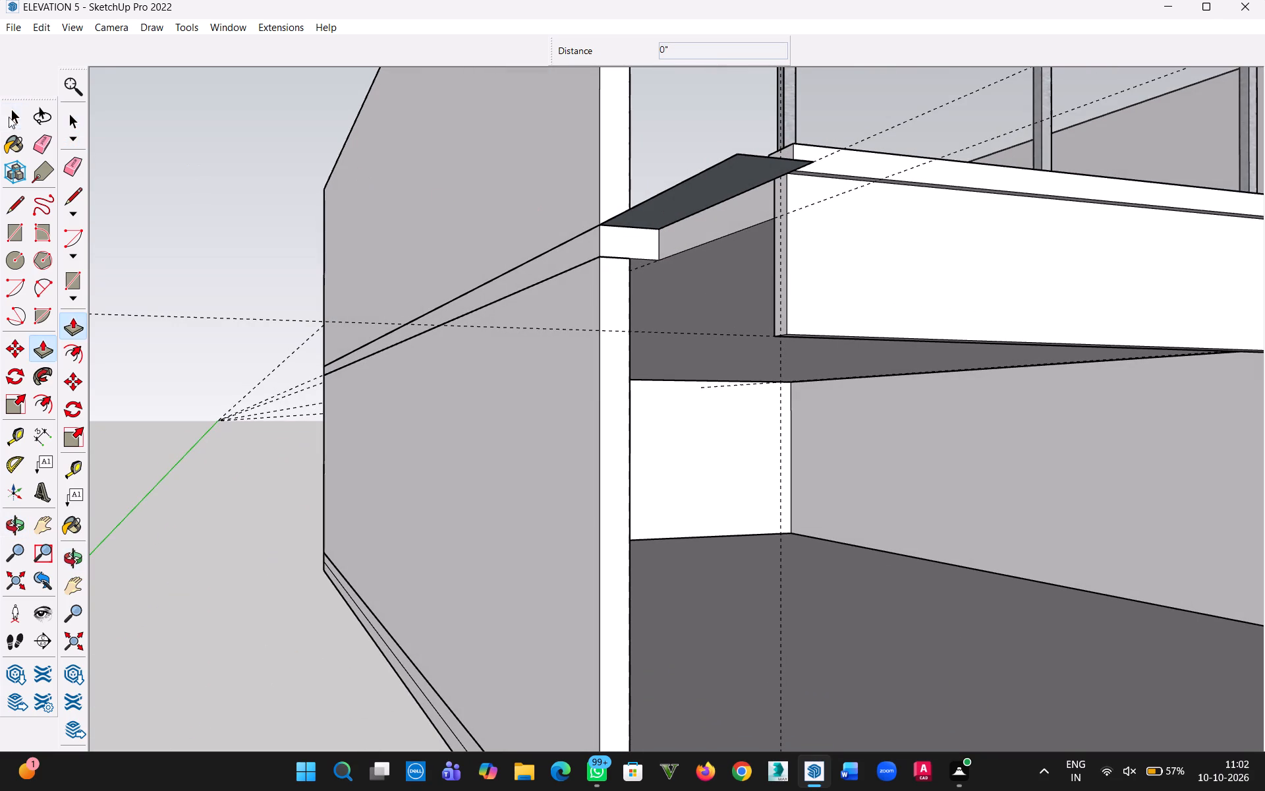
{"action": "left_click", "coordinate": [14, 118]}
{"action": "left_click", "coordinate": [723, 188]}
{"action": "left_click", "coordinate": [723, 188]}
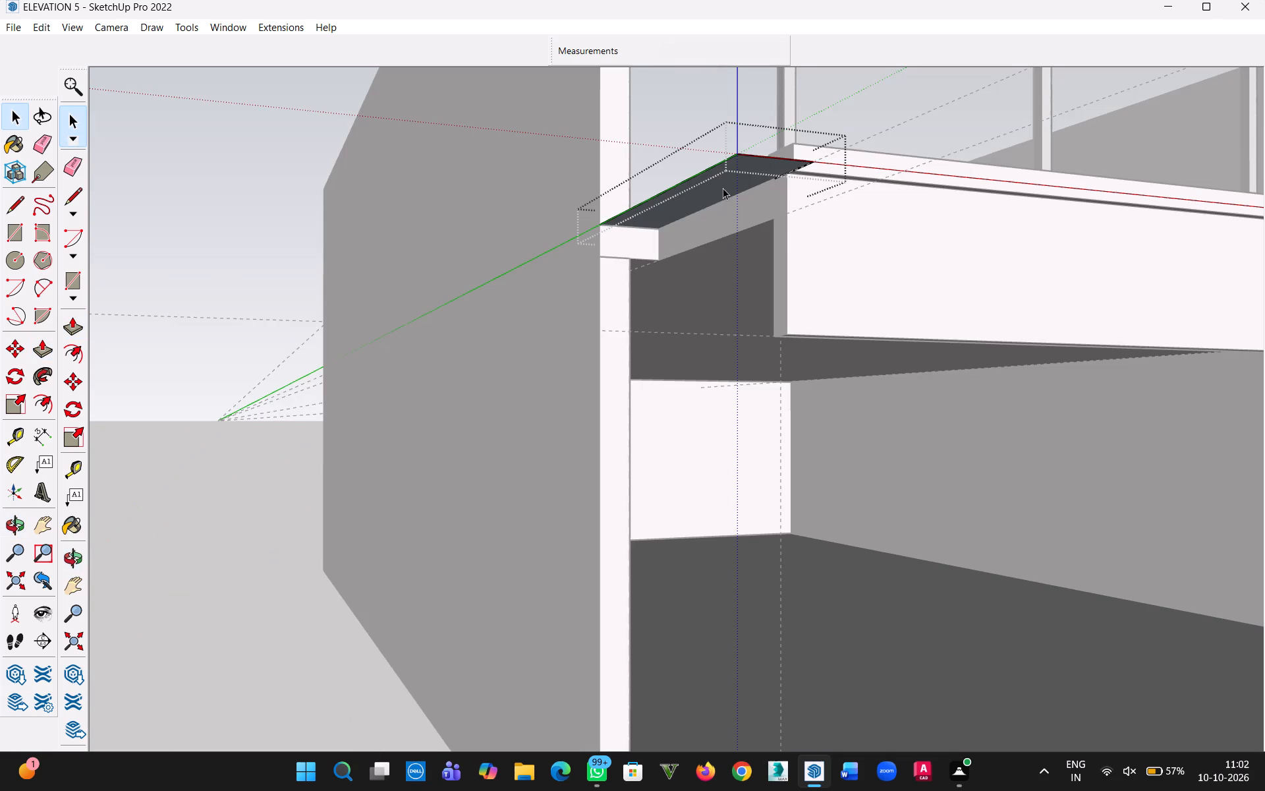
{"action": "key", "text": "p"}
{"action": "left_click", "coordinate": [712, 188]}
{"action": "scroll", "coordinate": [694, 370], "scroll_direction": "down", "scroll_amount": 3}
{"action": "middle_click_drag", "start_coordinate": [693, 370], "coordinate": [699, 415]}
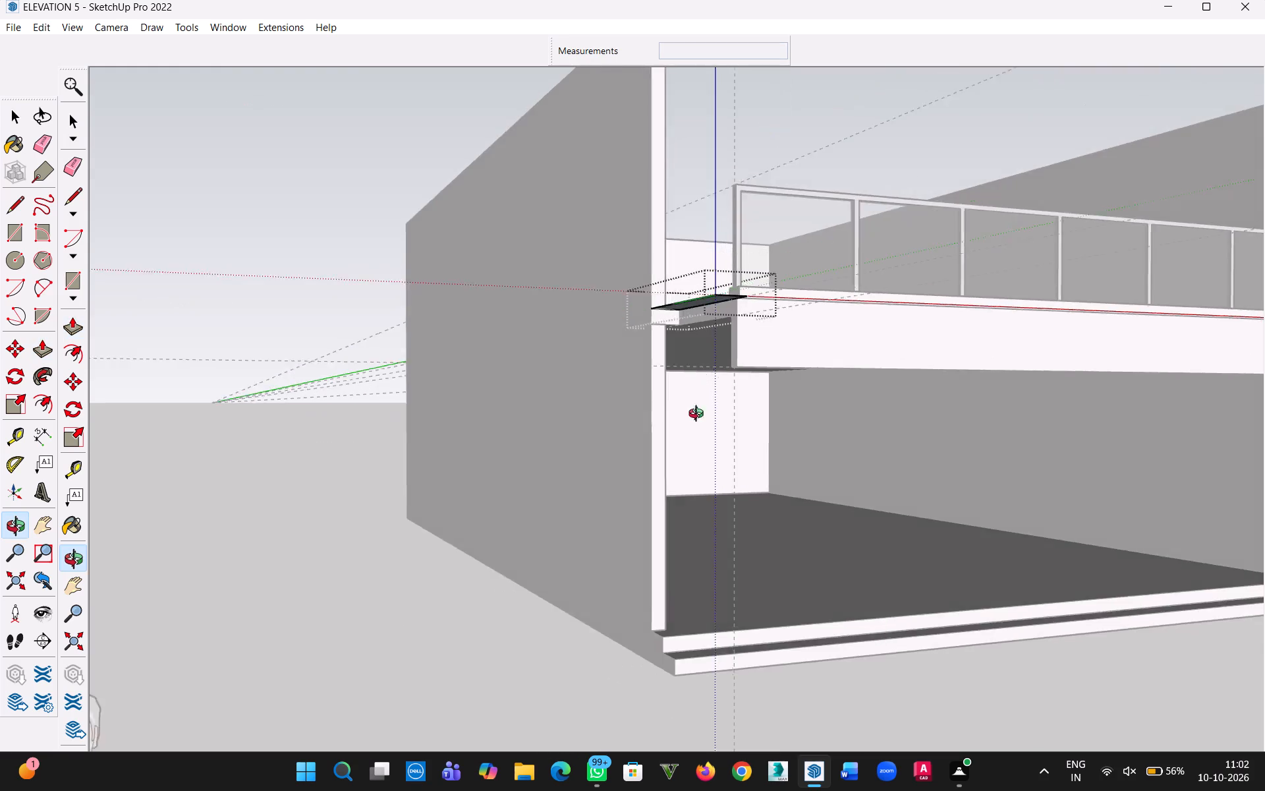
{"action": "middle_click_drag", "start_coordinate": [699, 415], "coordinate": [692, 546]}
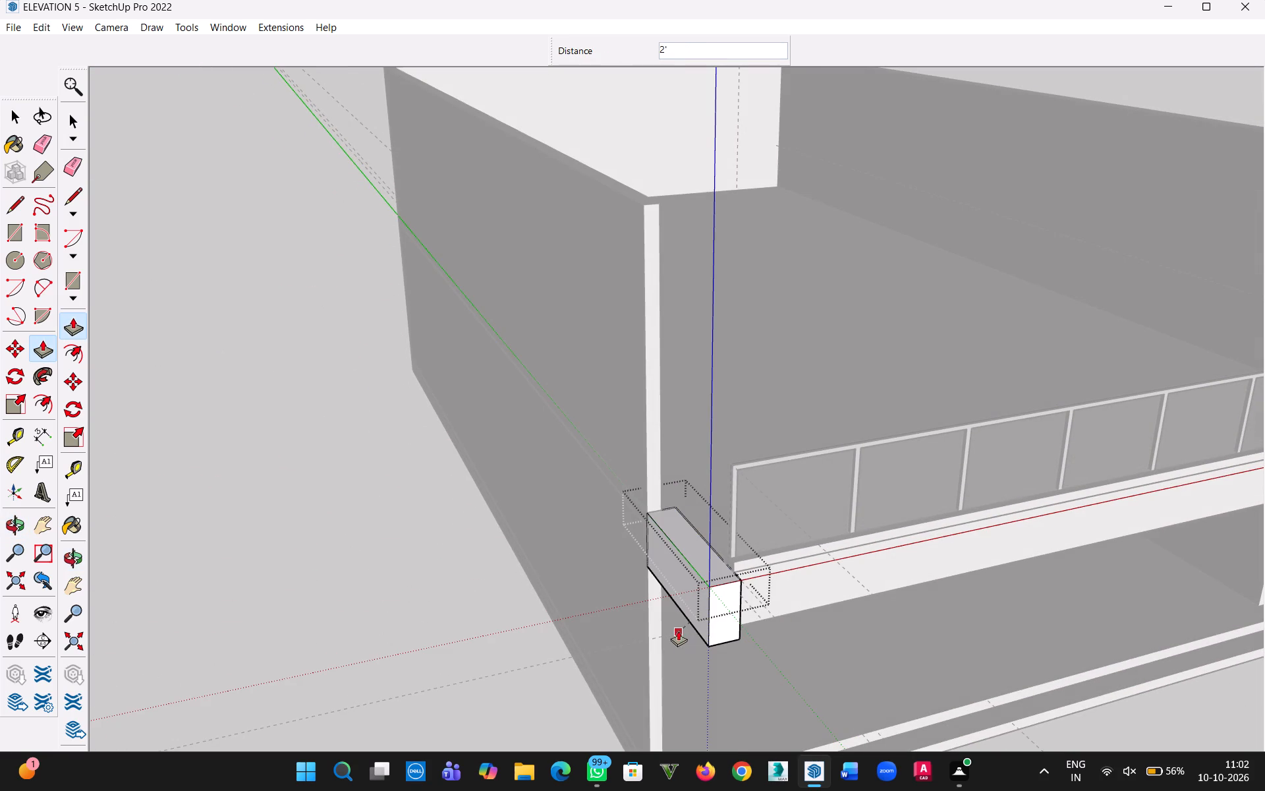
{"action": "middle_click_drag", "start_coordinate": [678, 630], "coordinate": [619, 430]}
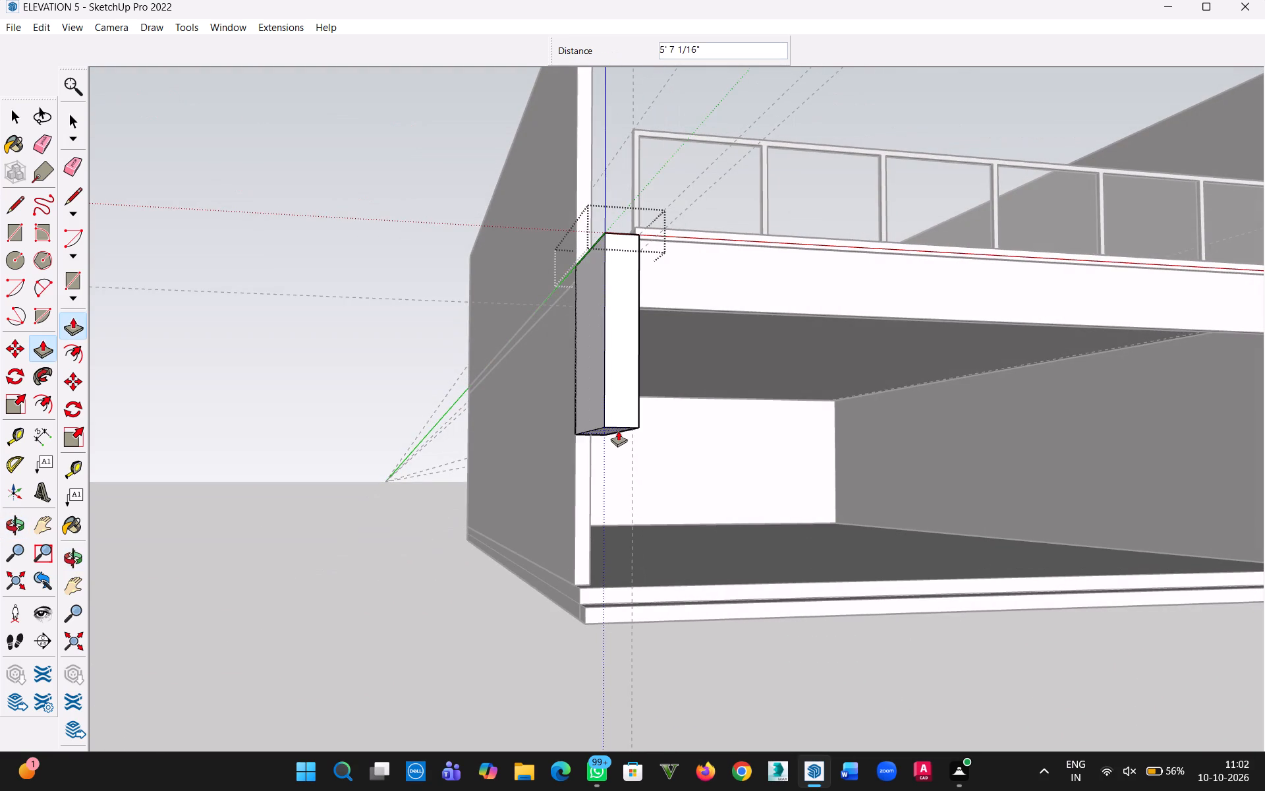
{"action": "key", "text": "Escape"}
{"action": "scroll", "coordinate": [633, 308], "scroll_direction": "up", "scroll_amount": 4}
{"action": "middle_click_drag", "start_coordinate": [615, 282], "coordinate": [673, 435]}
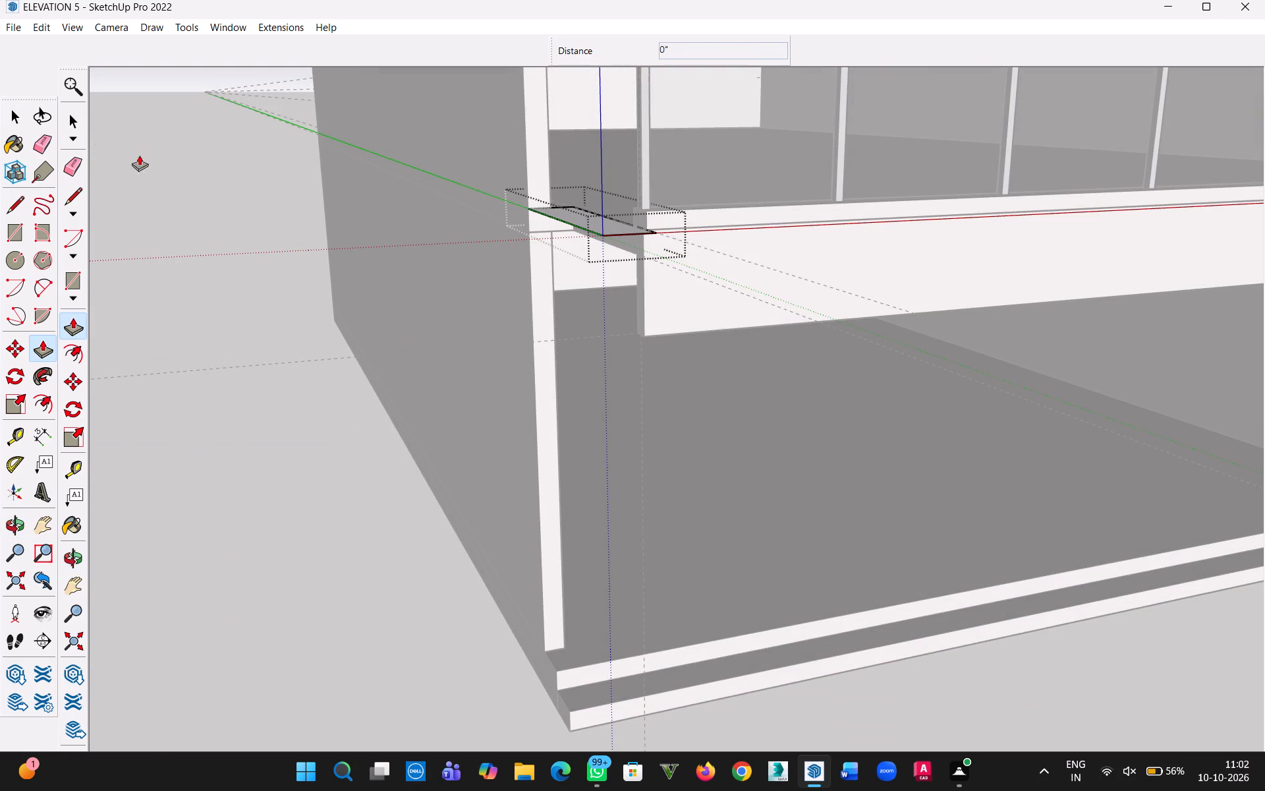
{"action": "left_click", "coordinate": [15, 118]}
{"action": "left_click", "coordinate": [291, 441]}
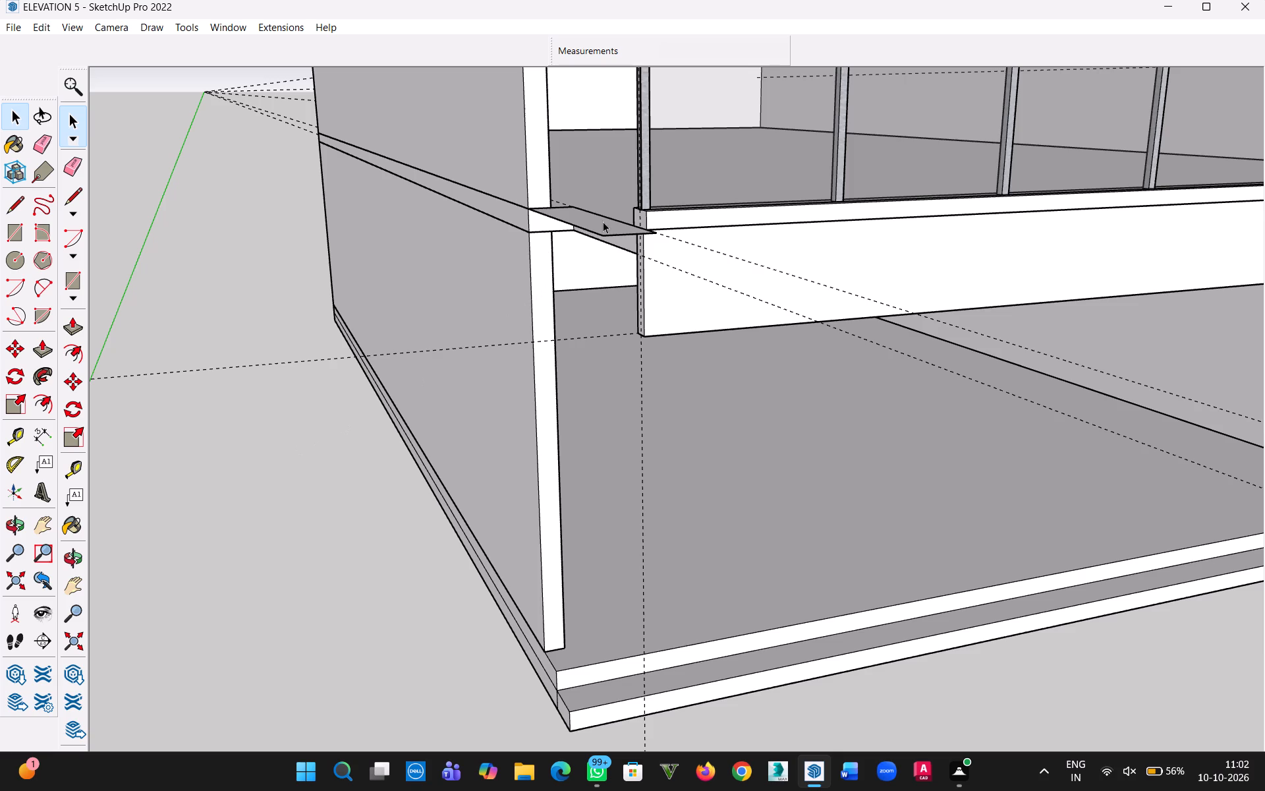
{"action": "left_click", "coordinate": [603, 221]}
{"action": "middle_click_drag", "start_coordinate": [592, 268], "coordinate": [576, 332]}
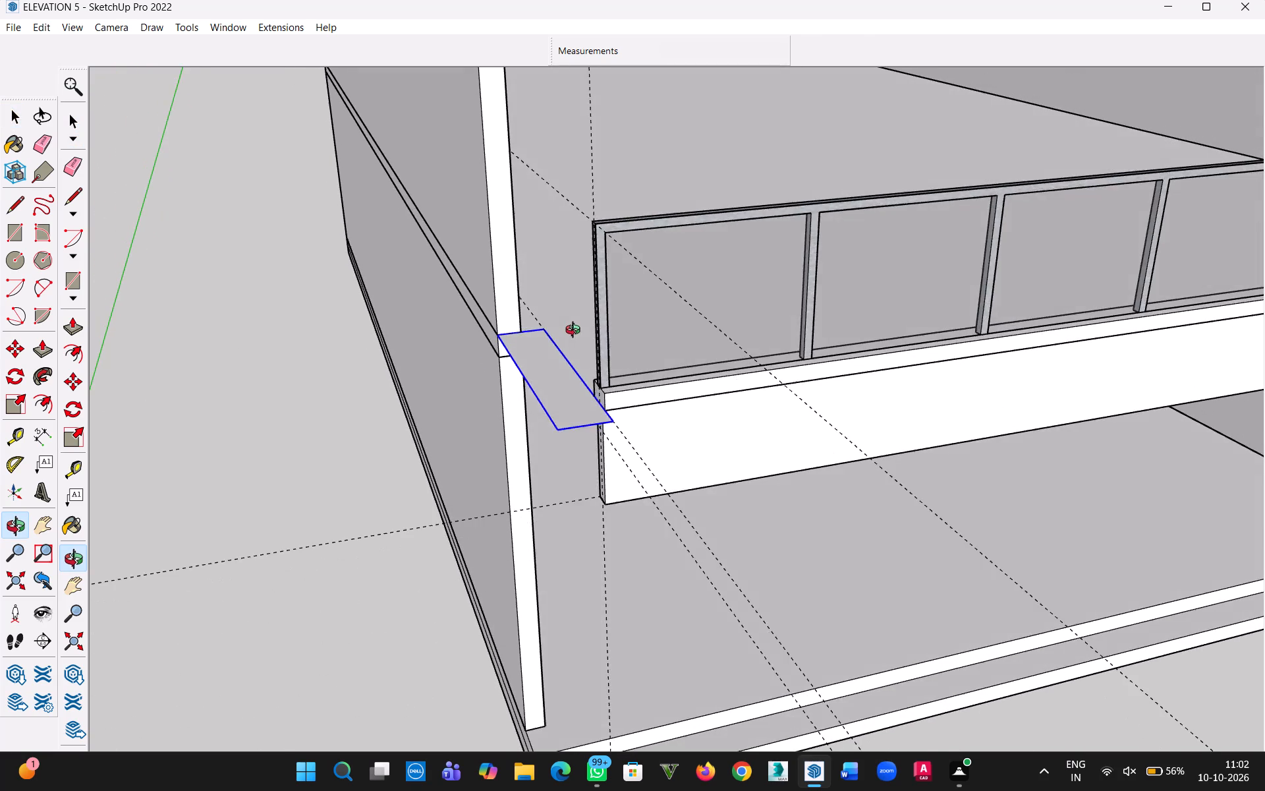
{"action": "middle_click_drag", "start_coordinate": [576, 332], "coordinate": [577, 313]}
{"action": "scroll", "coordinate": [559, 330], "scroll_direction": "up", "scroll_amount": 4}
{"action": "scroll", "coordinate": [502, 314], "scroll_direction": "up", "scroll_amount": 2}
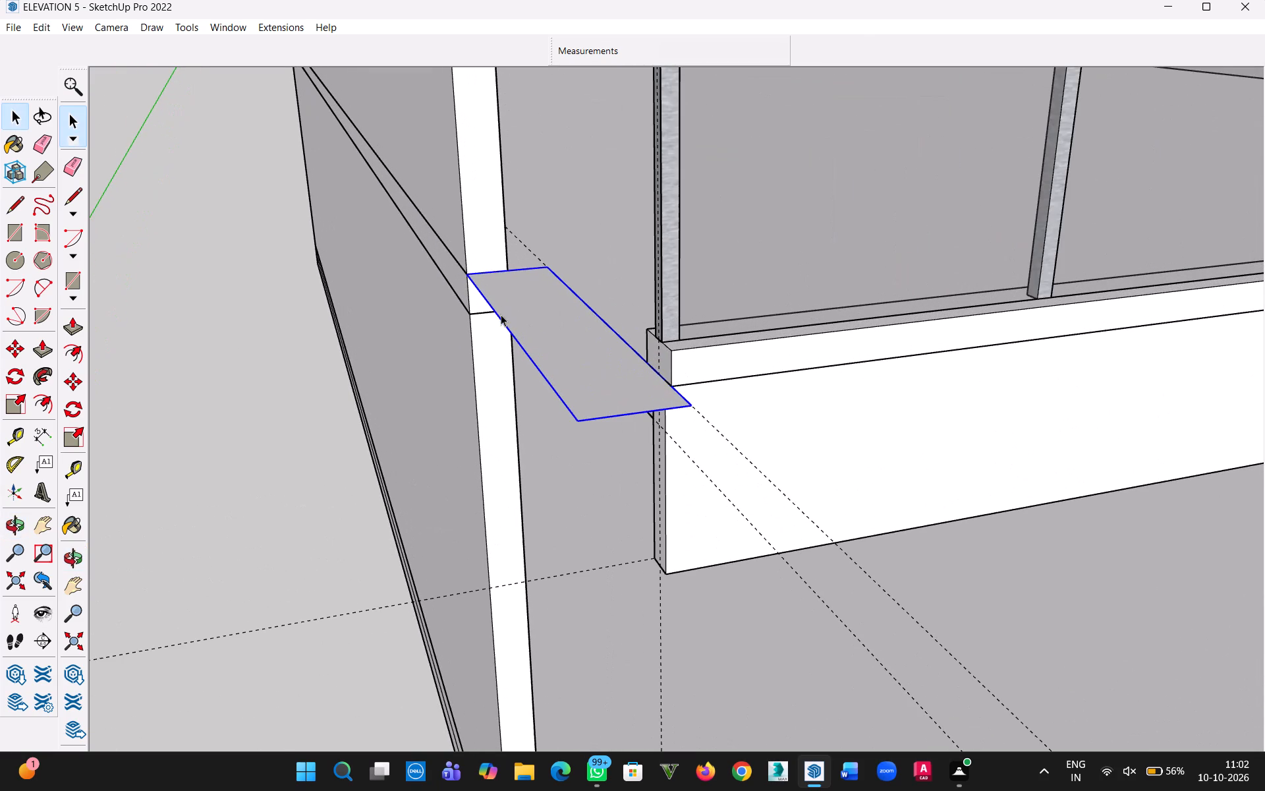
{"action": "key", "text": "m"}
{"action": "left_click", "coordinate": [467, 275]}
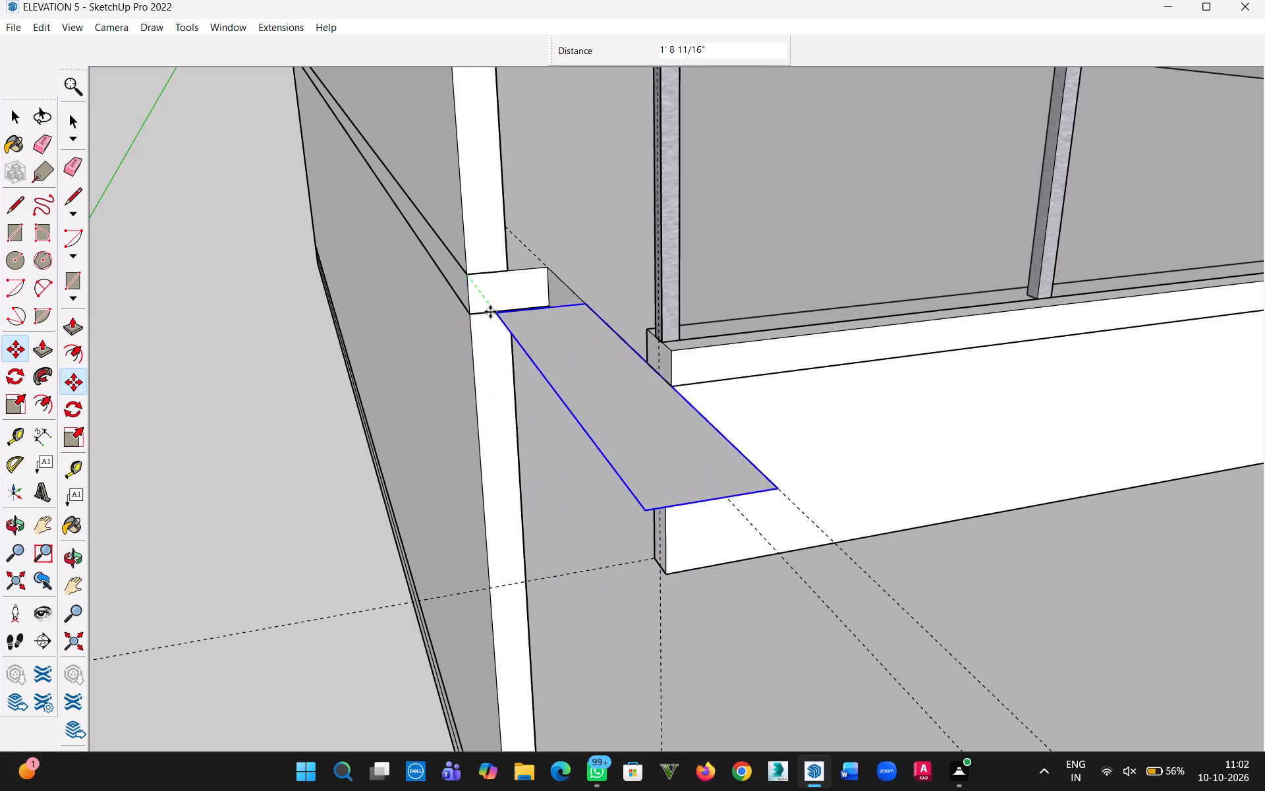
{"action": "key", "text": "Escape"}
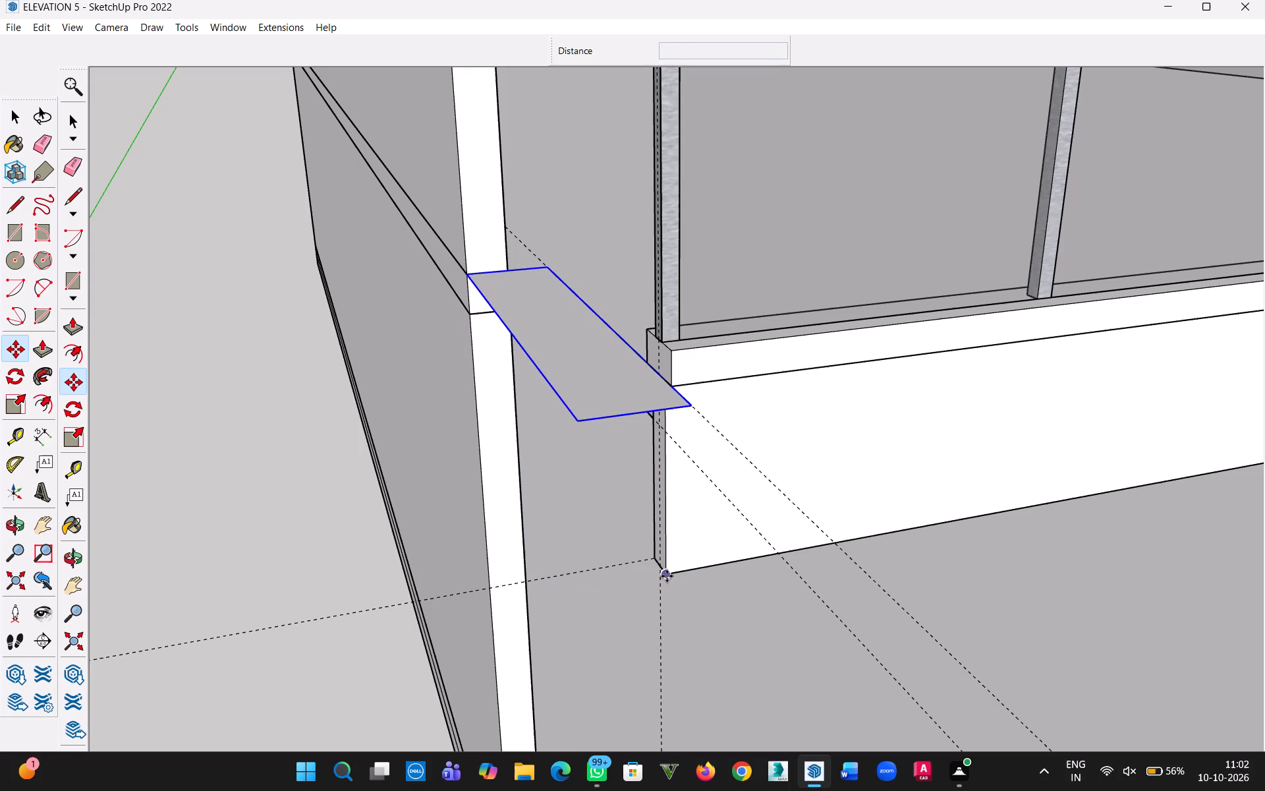
Measure the height of the balcony's lower front panel from its bottom end corner to the slab's underside.
{"action": "key", "text": "t"}
{"action": "left_click_drag", "start_coordinate": [667, 576], "coordinate": [666, 563]}
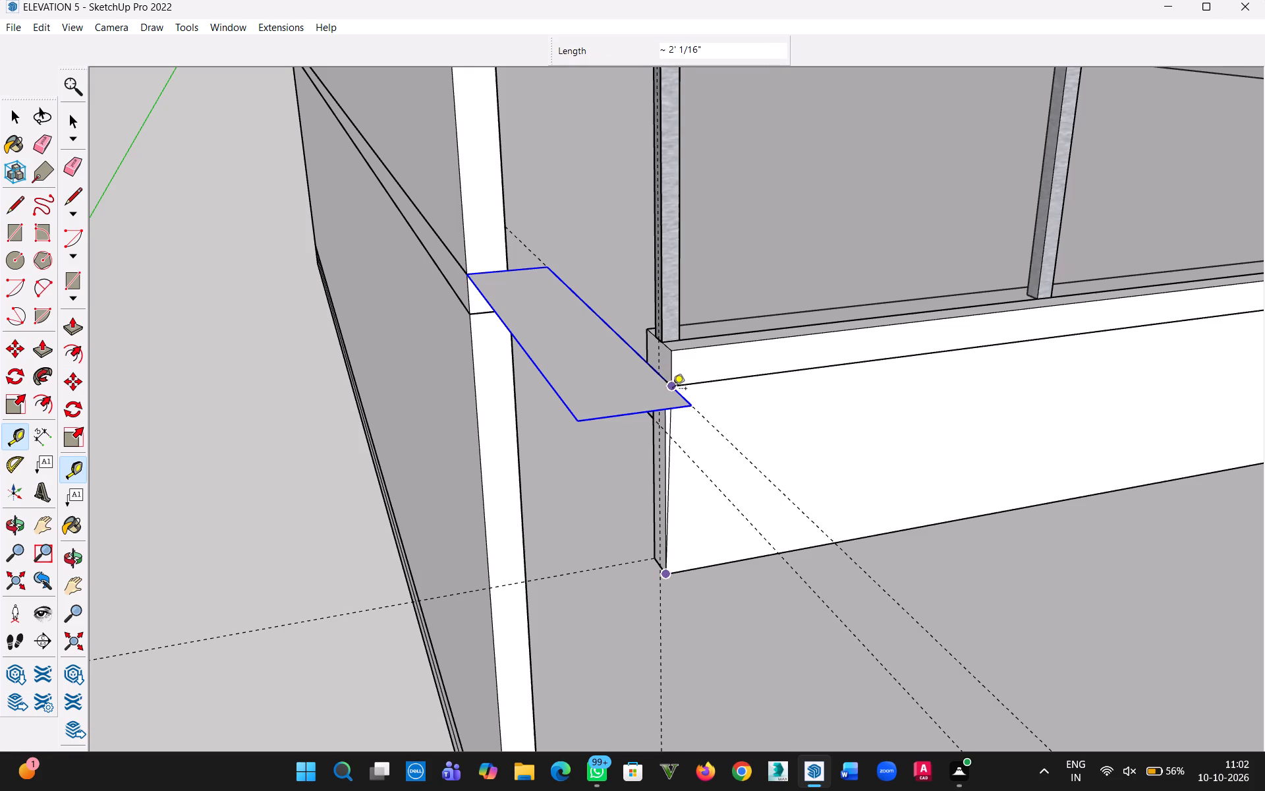
{"action": "middle_click_drag", "start_coordinate": [719, 415], "coordinate": [396, 353]}
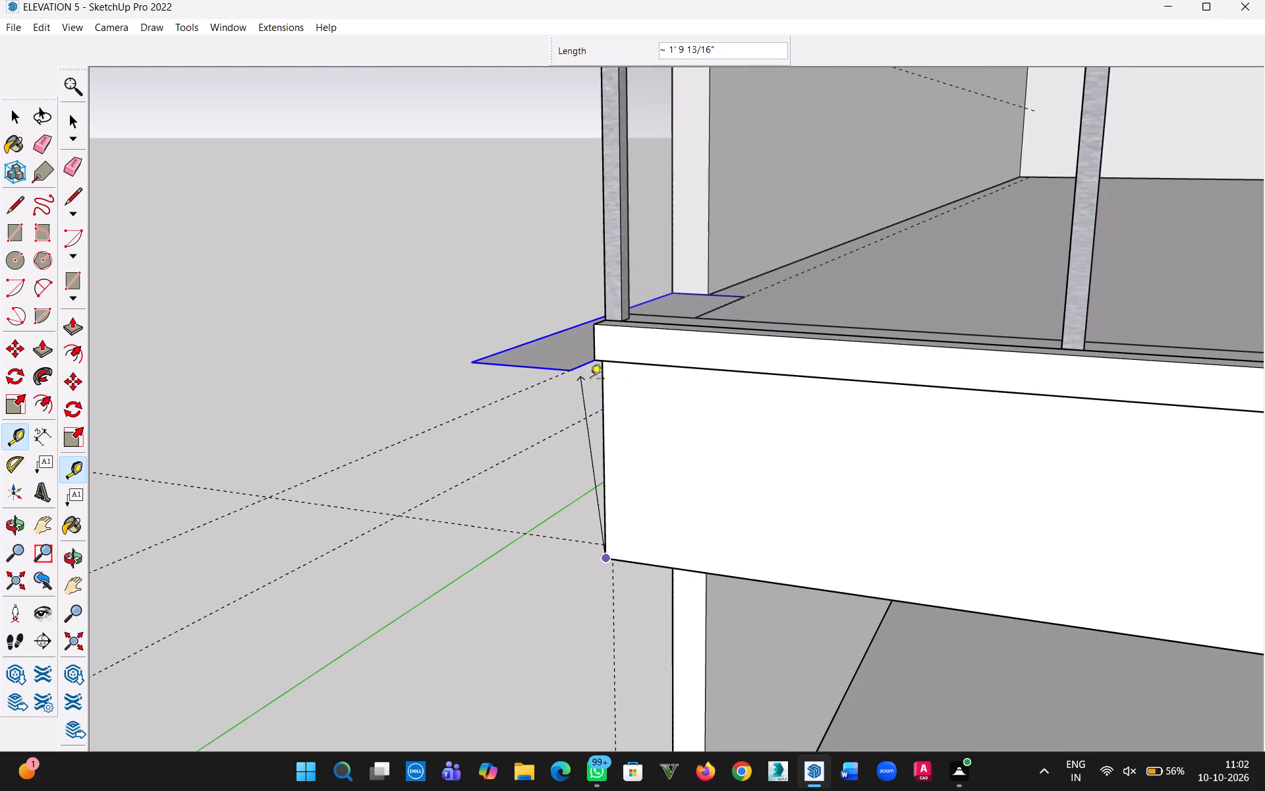
{"action": "middle_click_drag", "start_coordinate": [606, 403], "coordinate": [613, 270]}
{"action": "scroll", "coordinate": [601, 328], "scroll_direction": "up", "scroll_amount": 9}
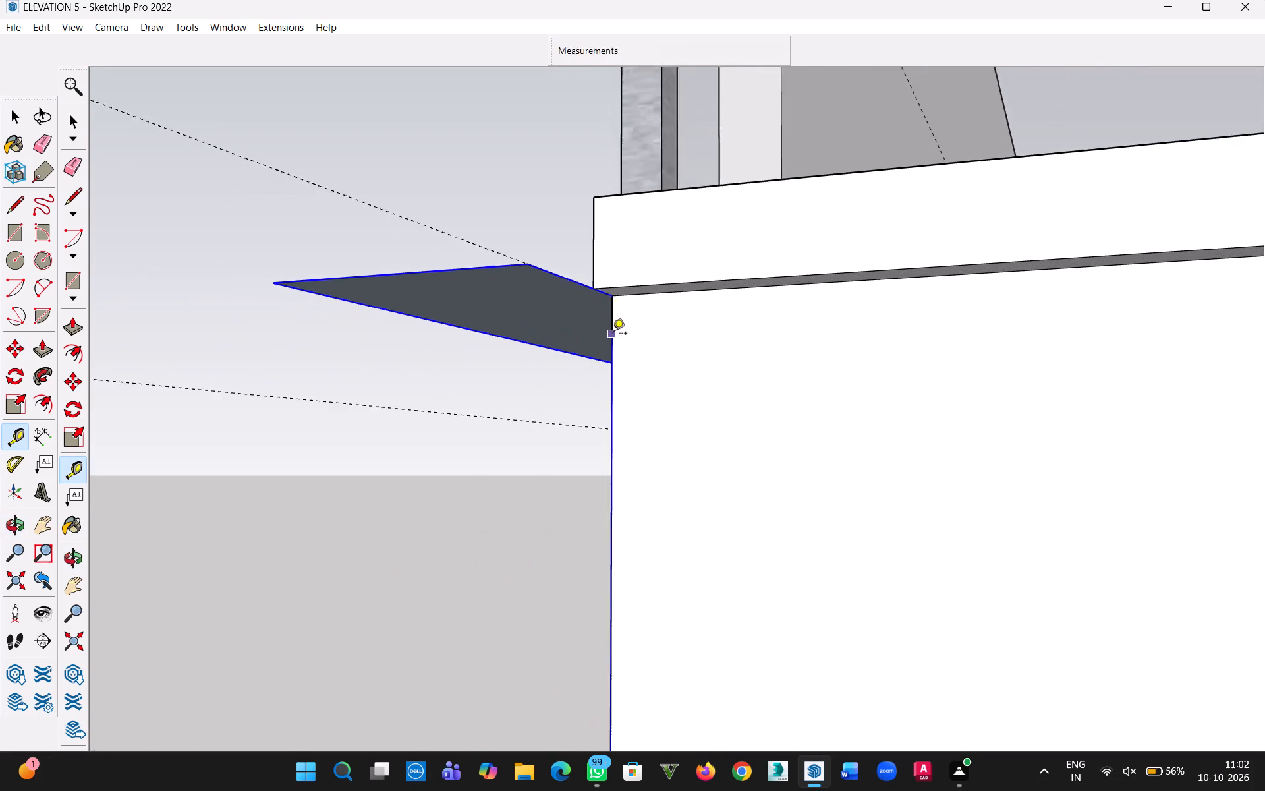
{"action": "scroll", "coordinate": [613, 334], "scroll_direction": "up", "scroll_amount": 6}
{"action": "key", "text": "Escape"}
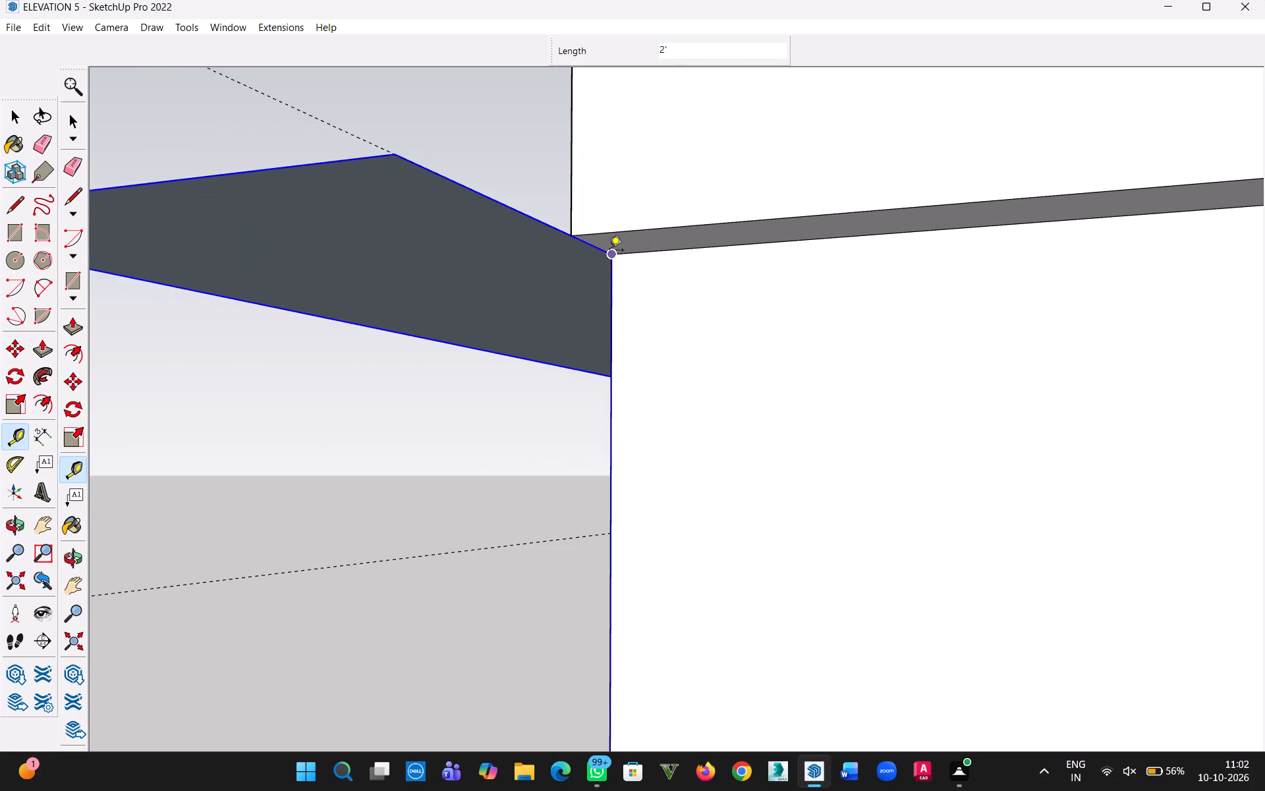
{"action": "scroll", "coordinate": [584, 392], "scroll_direction": "down", "scroll_amount": 12}
{"action": "middle_click_drag", "start_coordinate": [559, 434], "coordinate": [821, 490]}
{"action": "middle_click_drag", "start_coordinate": [752, 502], "coordinate": [729, 500]}
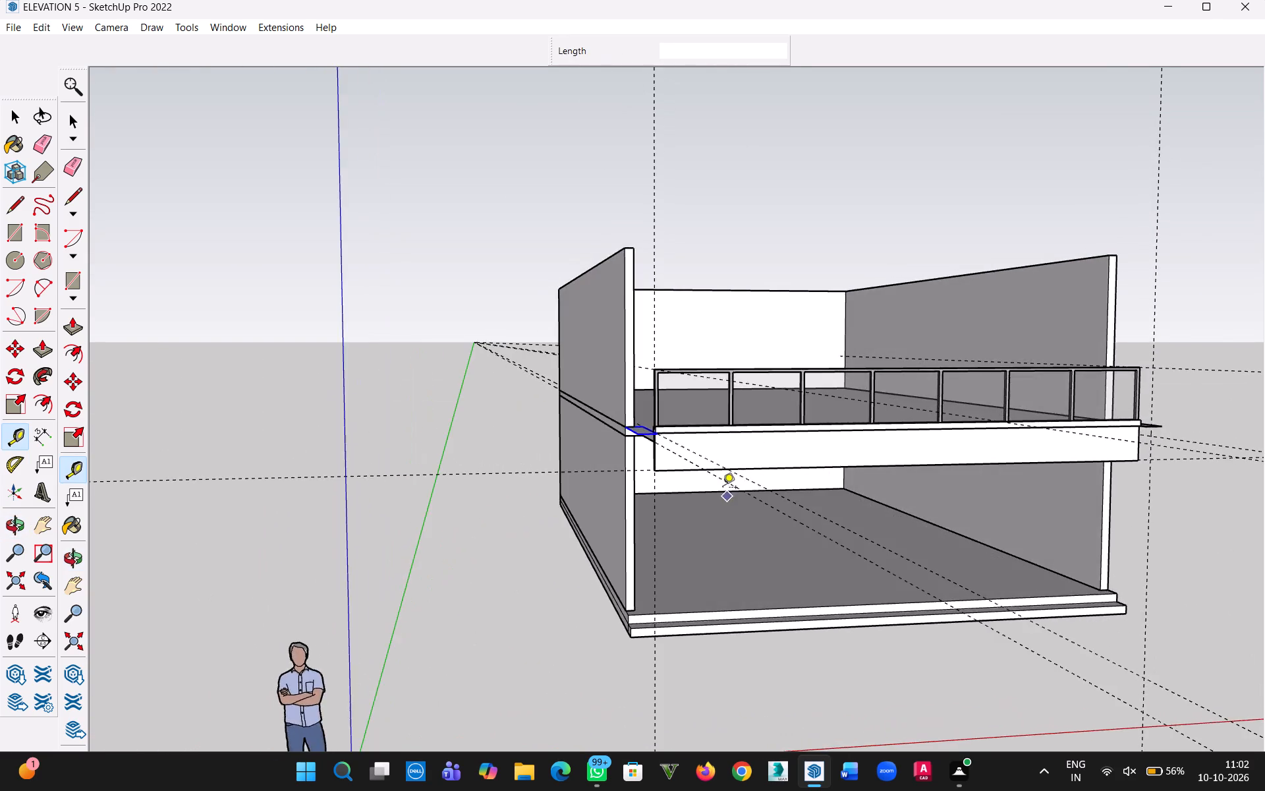
{"action": "scroll", "coordinate": [608, 389], "scroll_direction": "up", "scroll_amount": 8}
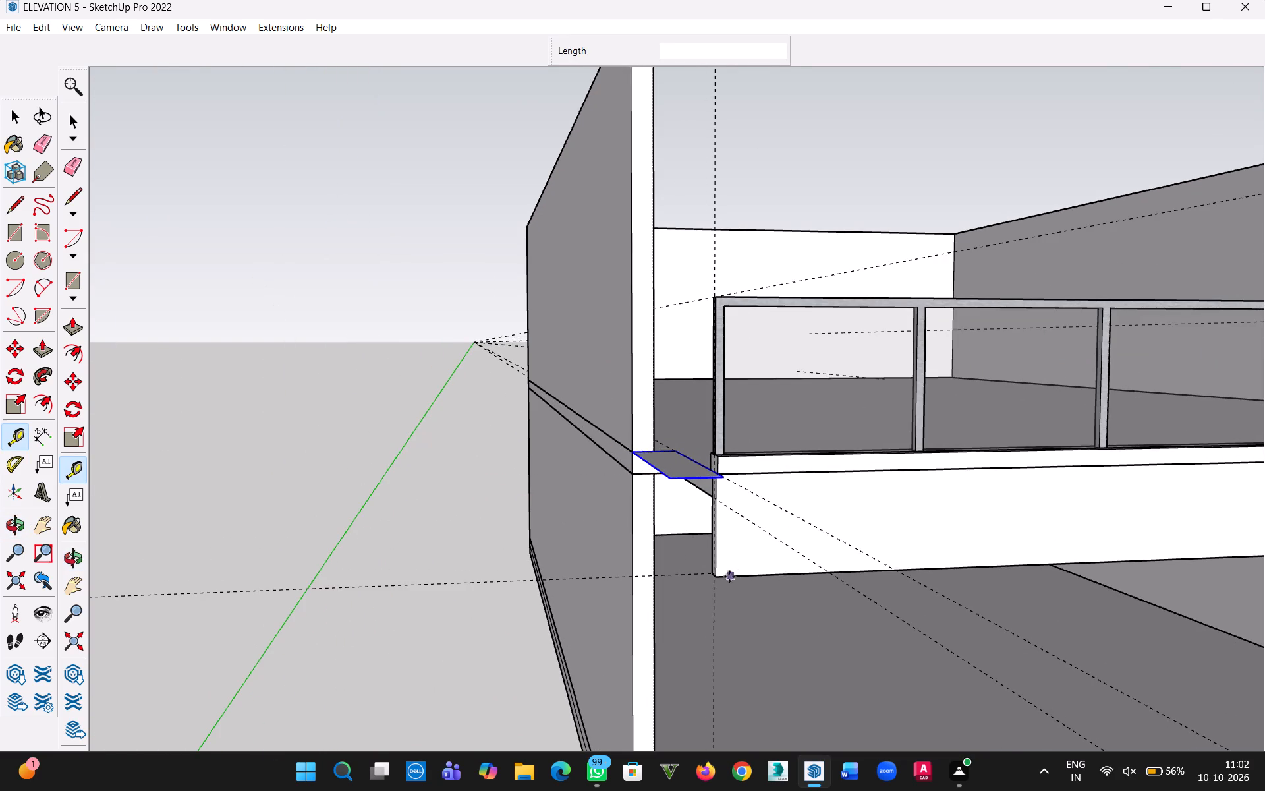
Move the pier rectangle at the first slab notch 2' straight down along the side wall's front edge.
{"action": "key", "text": "m"}
{"action": "scroll", "coordinate": [854, 582], "scroll_direction": "up", "scroll_amount": 5}
{"action": "middle_click_drag", "start_coordinate": [654, 443], "coordinate": [713, 616]}
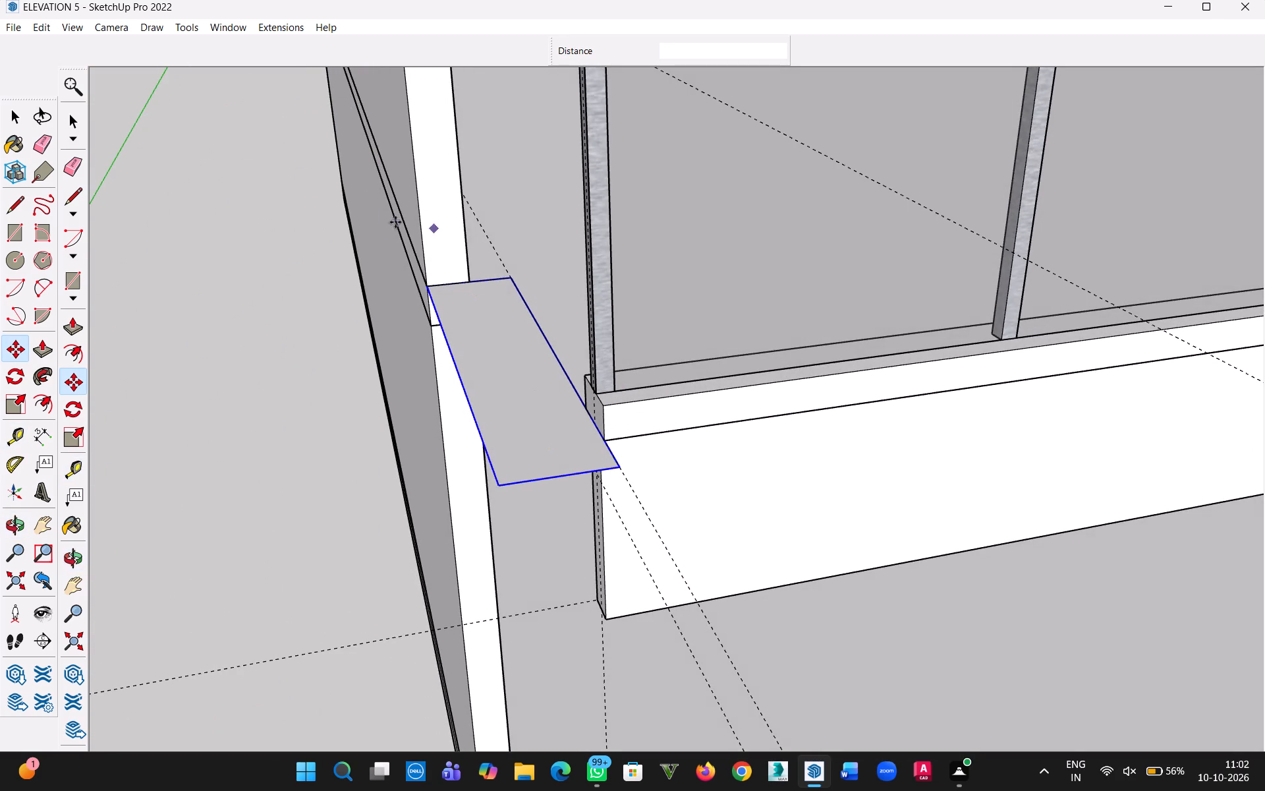
{"action": "left_click", "coordinate": [428, 286]}
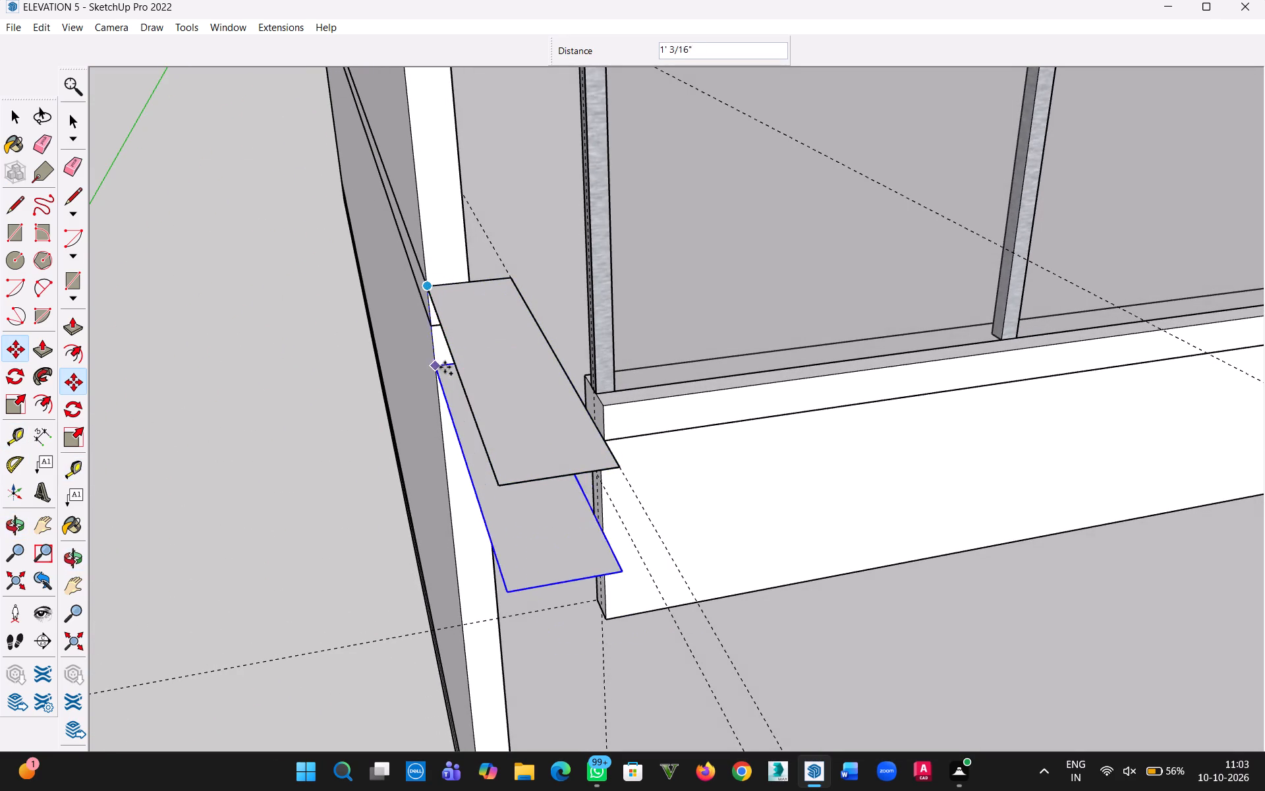
{"action": "key", "text": "2"}
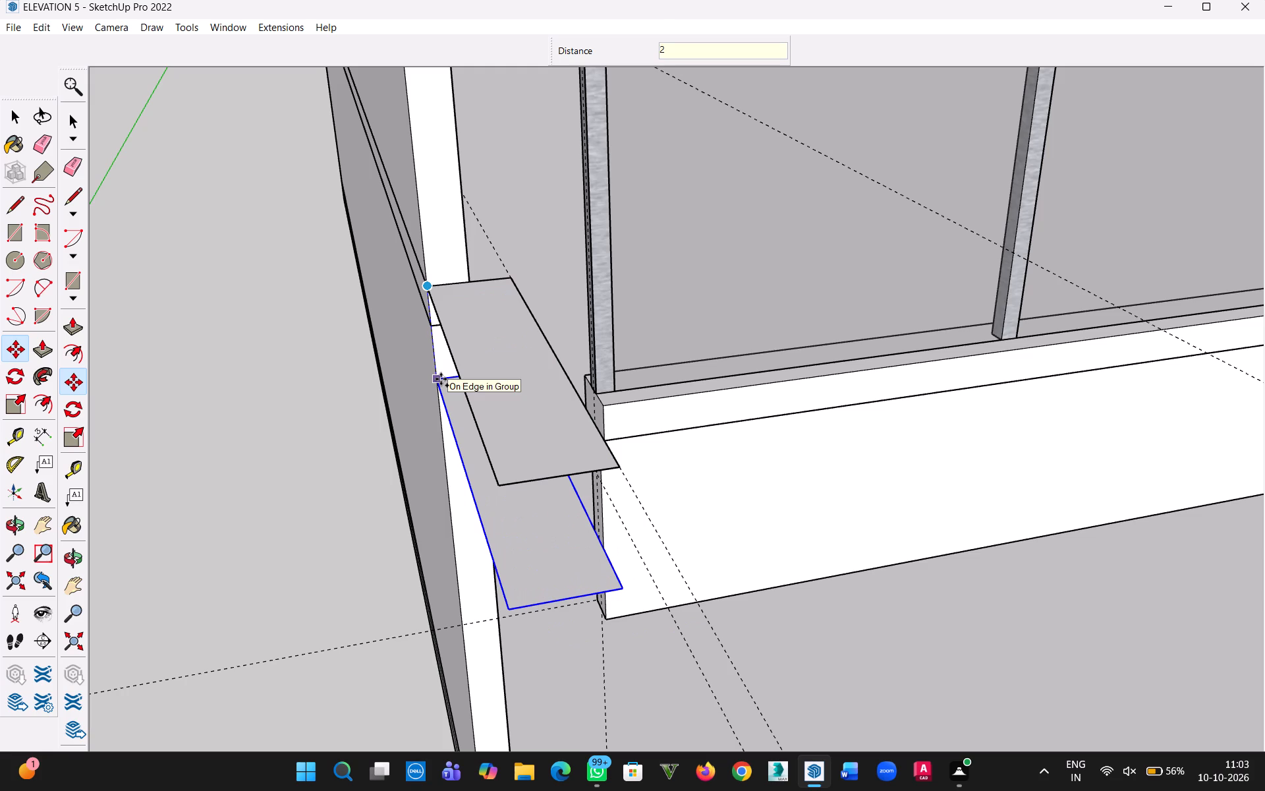
{"action": "key", "text": "apostrophe"}
{"action": "key", "text": "Return"}
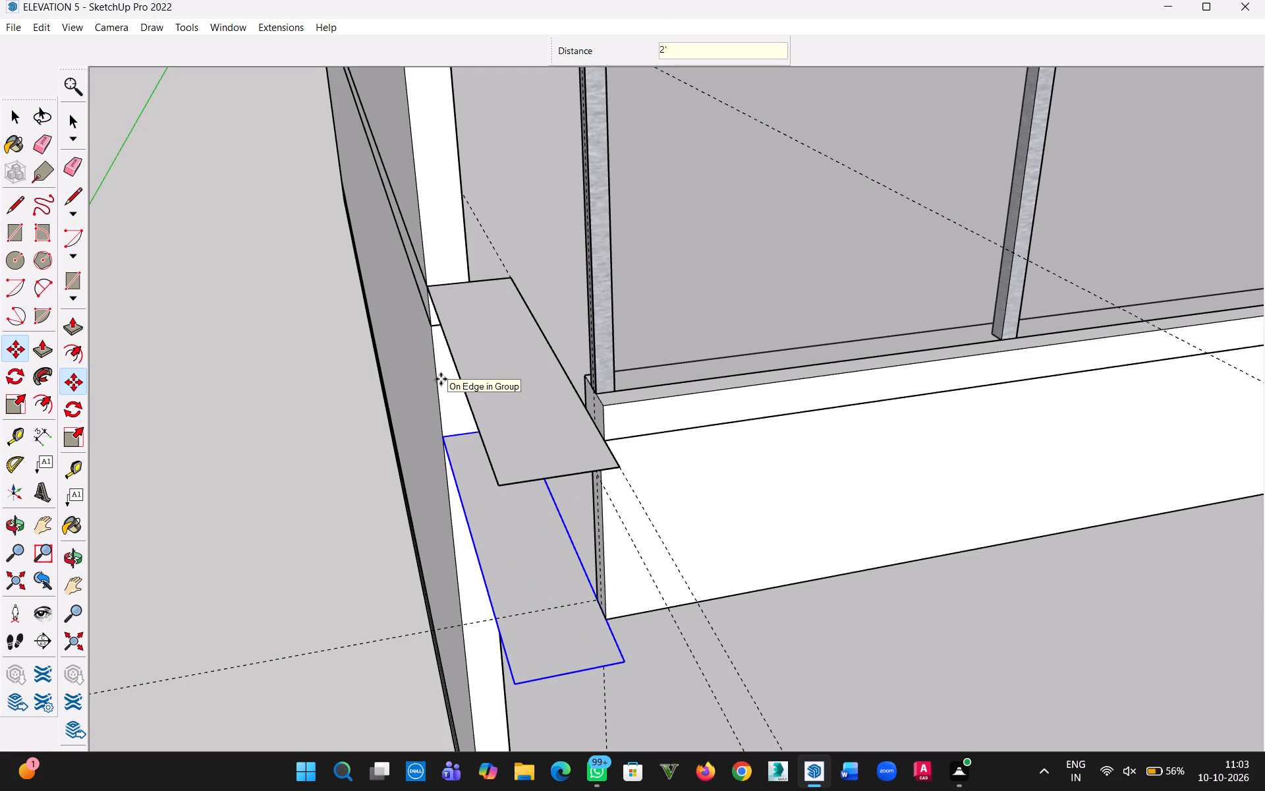
Delete the remaining rectangle at slab level covering the first pier notch.
{"action": "left_click", "coordinate": [13, 110]}
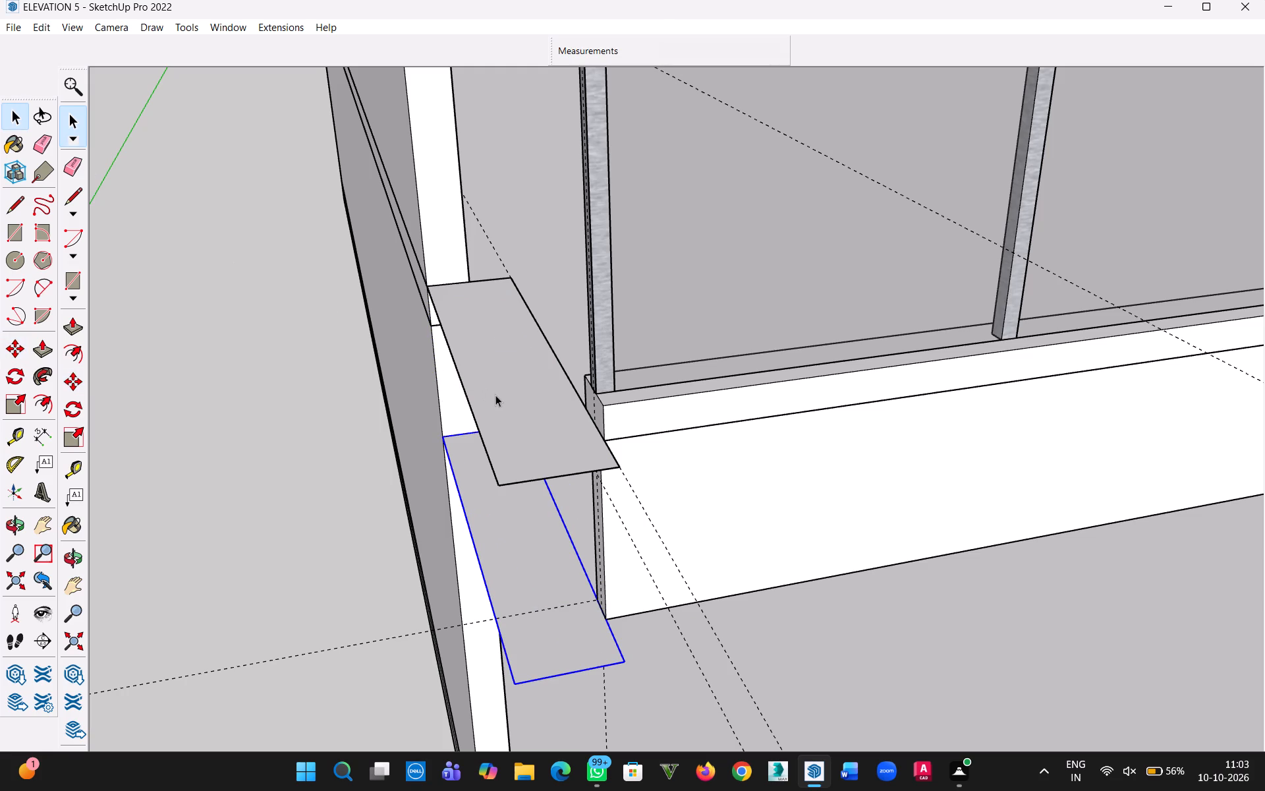
{"action": "left_click", "coordinate": [495, 395]}
{"action": "key", "text": "Delete"}
Move the pier rectangle at the opposite slab notch 1' straight down along that side wall's front edge.
{"action": "scroll", "coordinate": [511, 361], "scroll_direction": "down", "scroll_amount": 6}
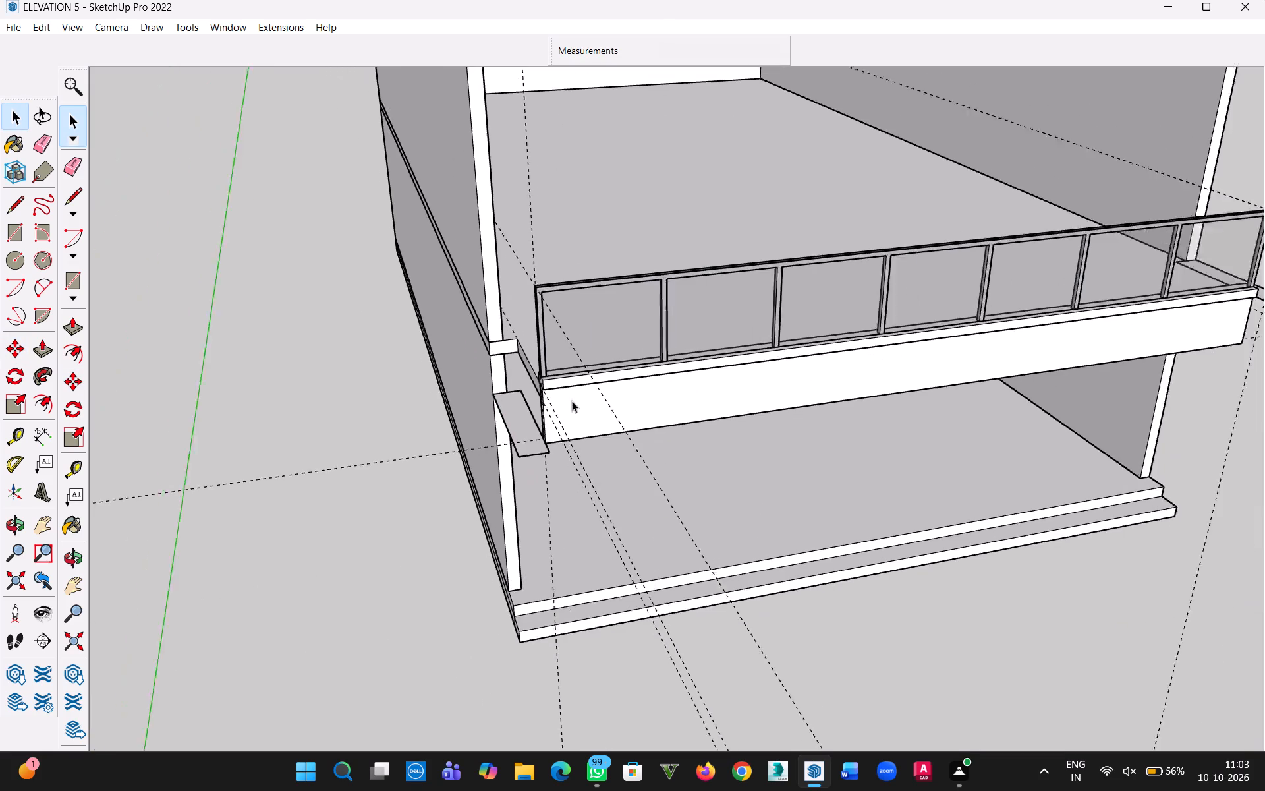
{"action": "scroll", "coordinate": [572, 401], "scroll_direction": "down", "scroll_amount": 2}
{"action": "key", "text": "h"}
{"action": "left_click_drag", "start_coordinate": [744, 405], "coordinate": [292, 426]}
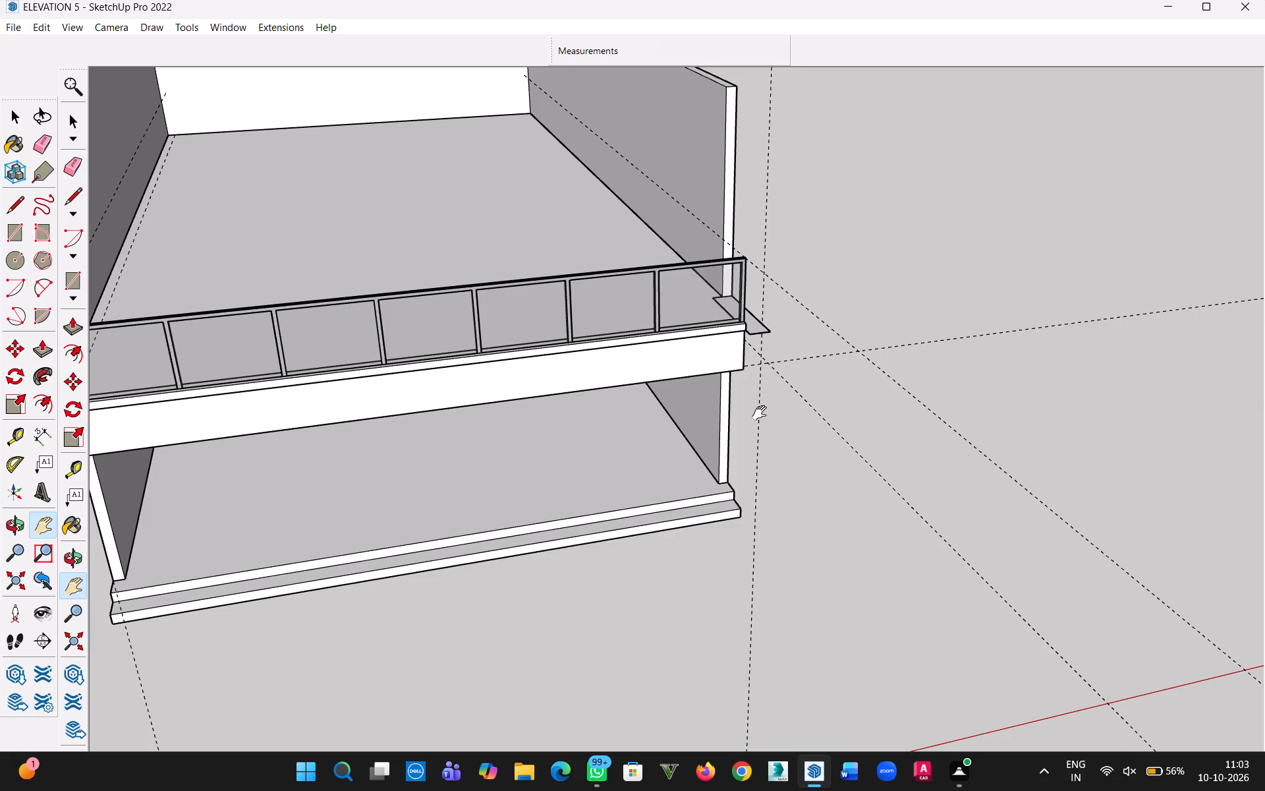
{"action": "middle_click_drag", "start_coordinate": [762, 413], "coordinate": [601, 444]}
{"action": "scroll", "coordinate": [702, 297], "scroll_direction": "up", "scroll_amount": 9}
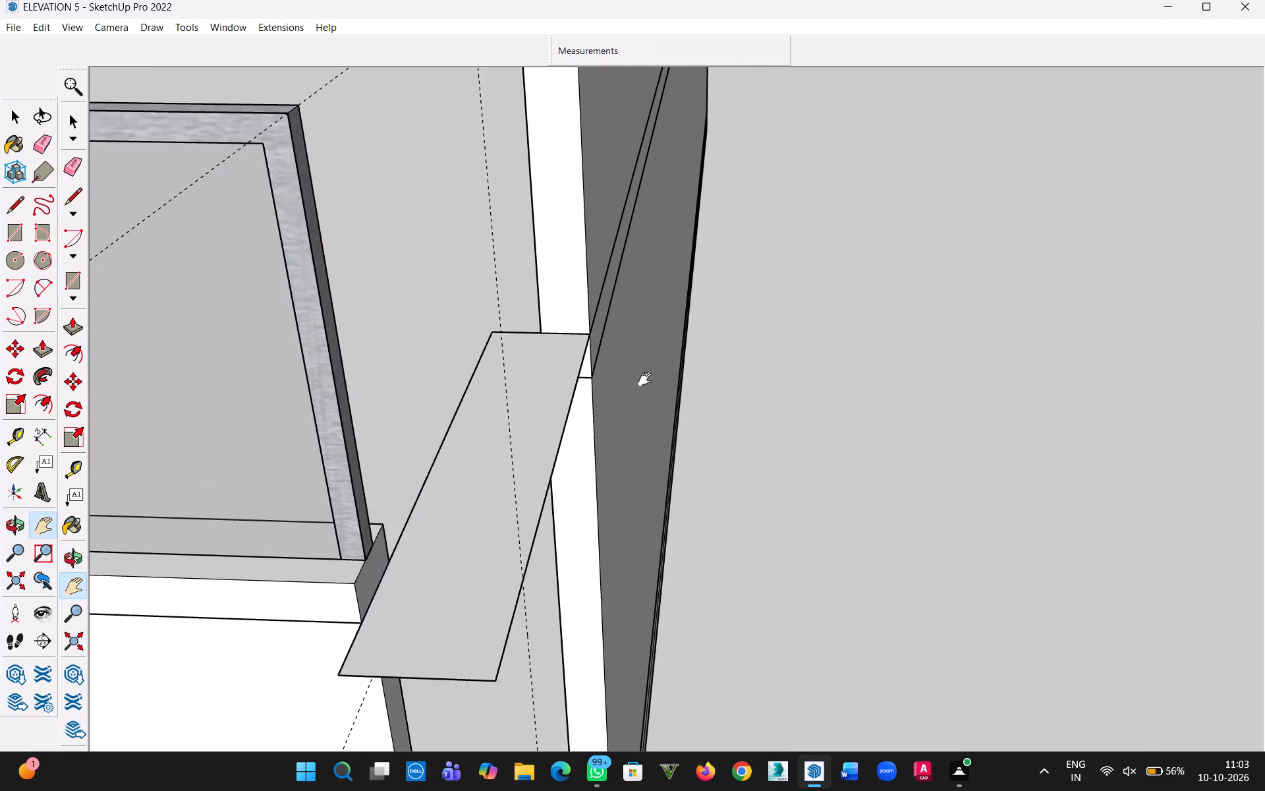
{"action": "middle_click_drag", "start_coordinate": [642, 404], "coordinate": [619, 219]}
{"action": "key", "text": "Escape"}
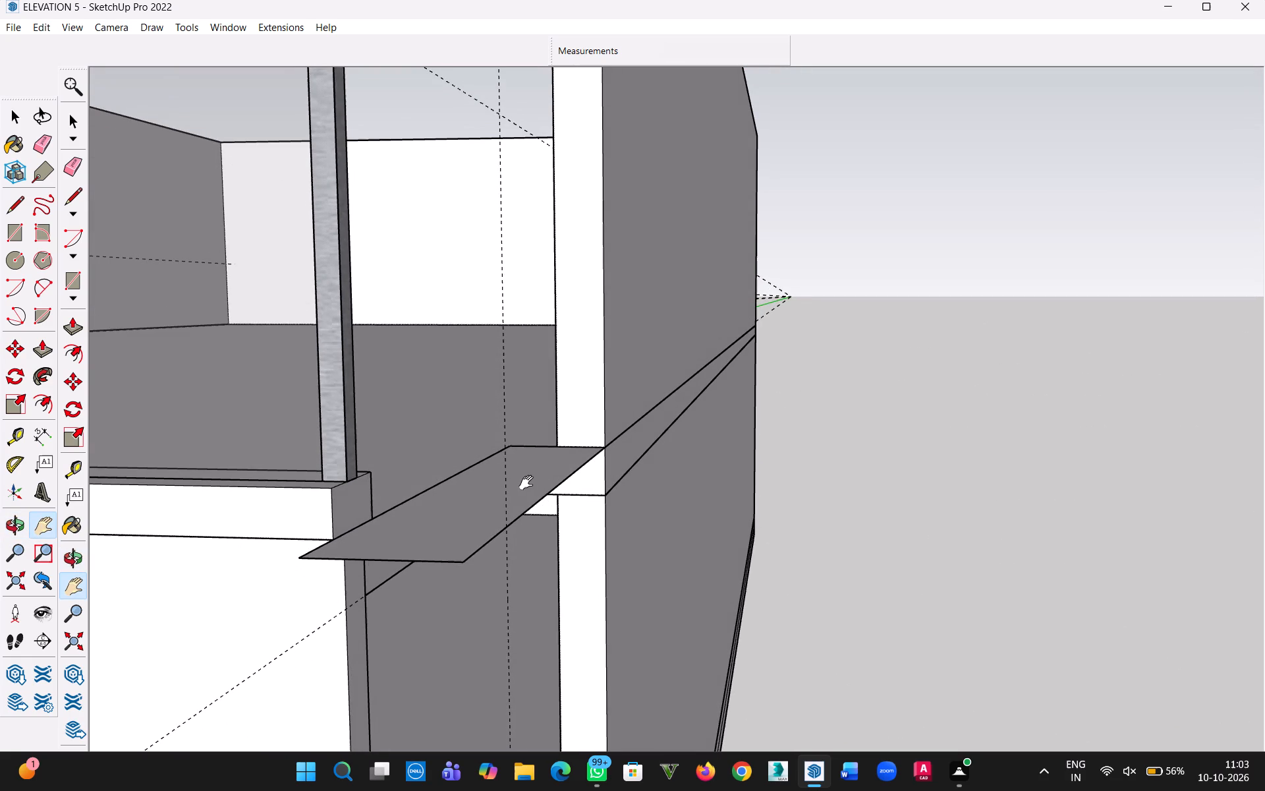
{"action": "key", "text": "Escape"}
{"action": "left_click", "coordinate": [527, 485]}
{"action": "key", "text": "m"}
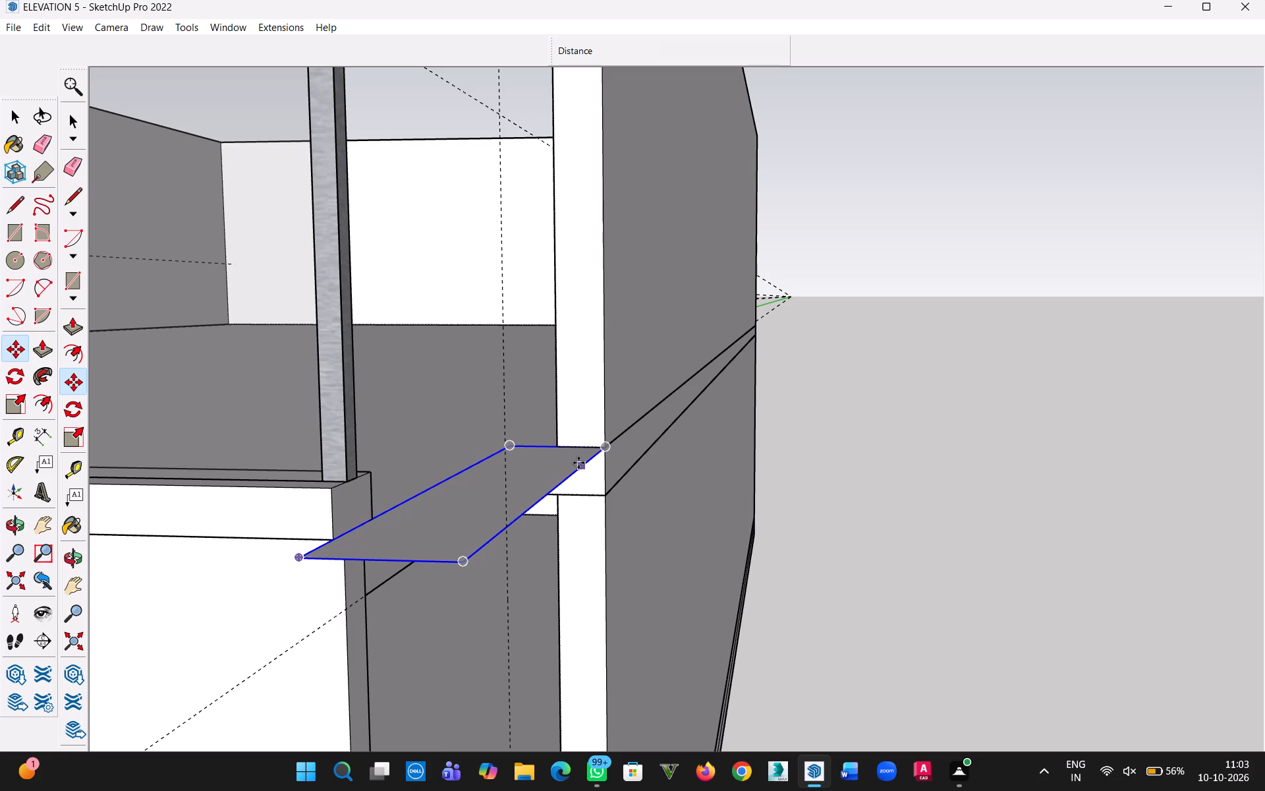
{"action": "left_click", "coordinate": [607, 446]}
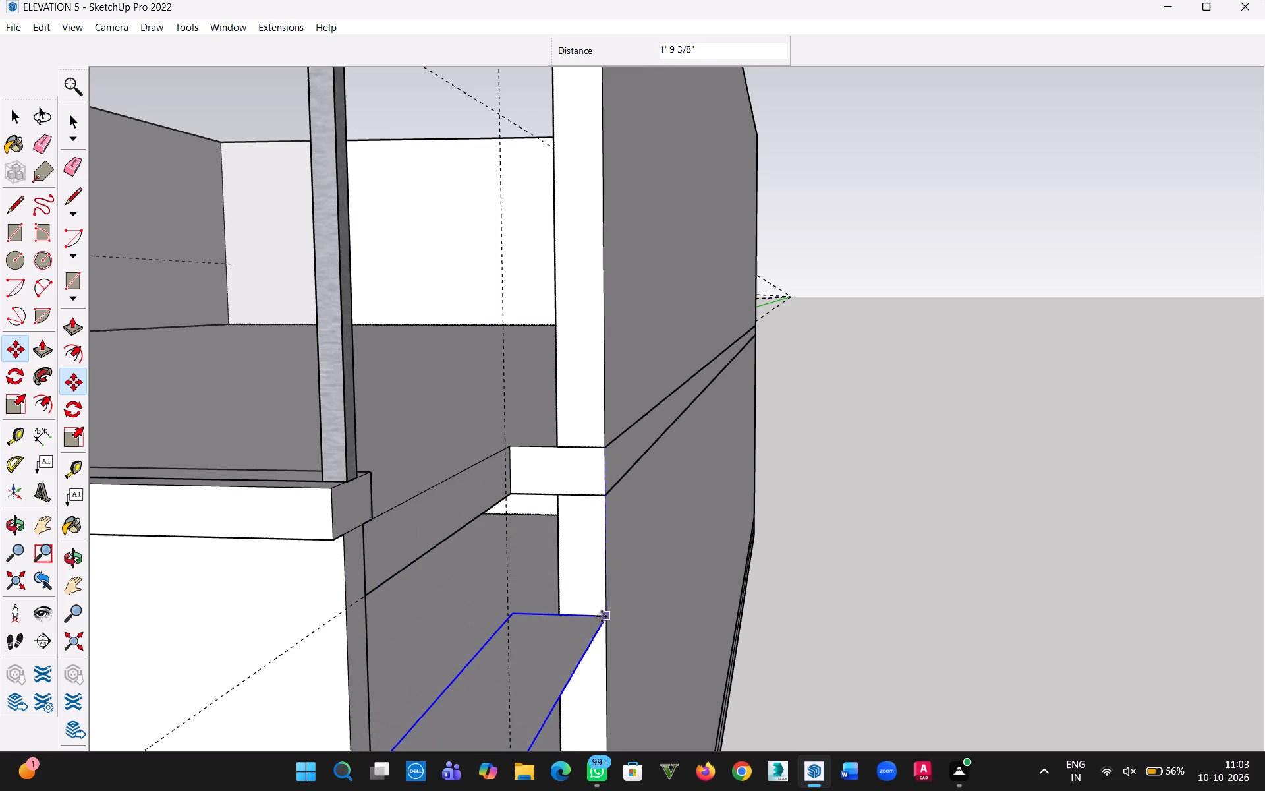
{"action": "key", "text": "1"}
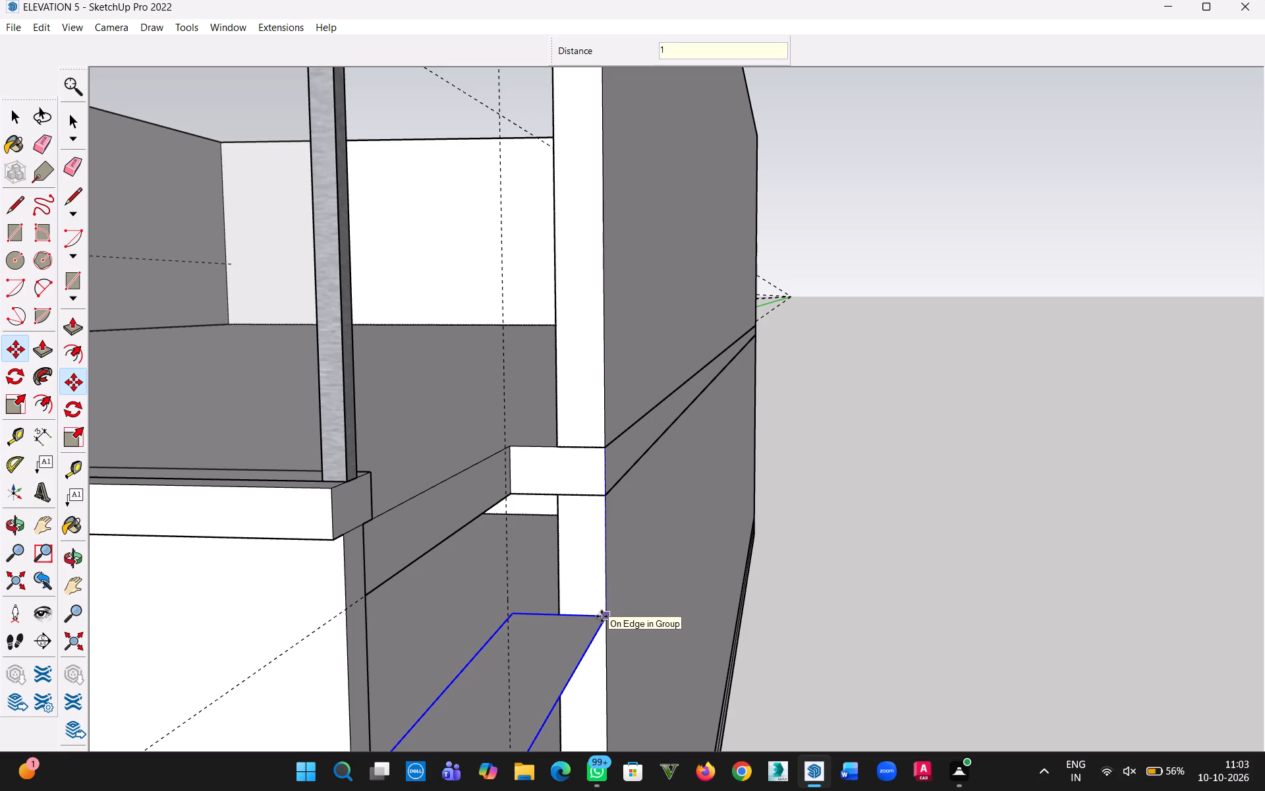
{"action": "key", "text": "apostrophe"}
{"action": "key", "text": "Return"}
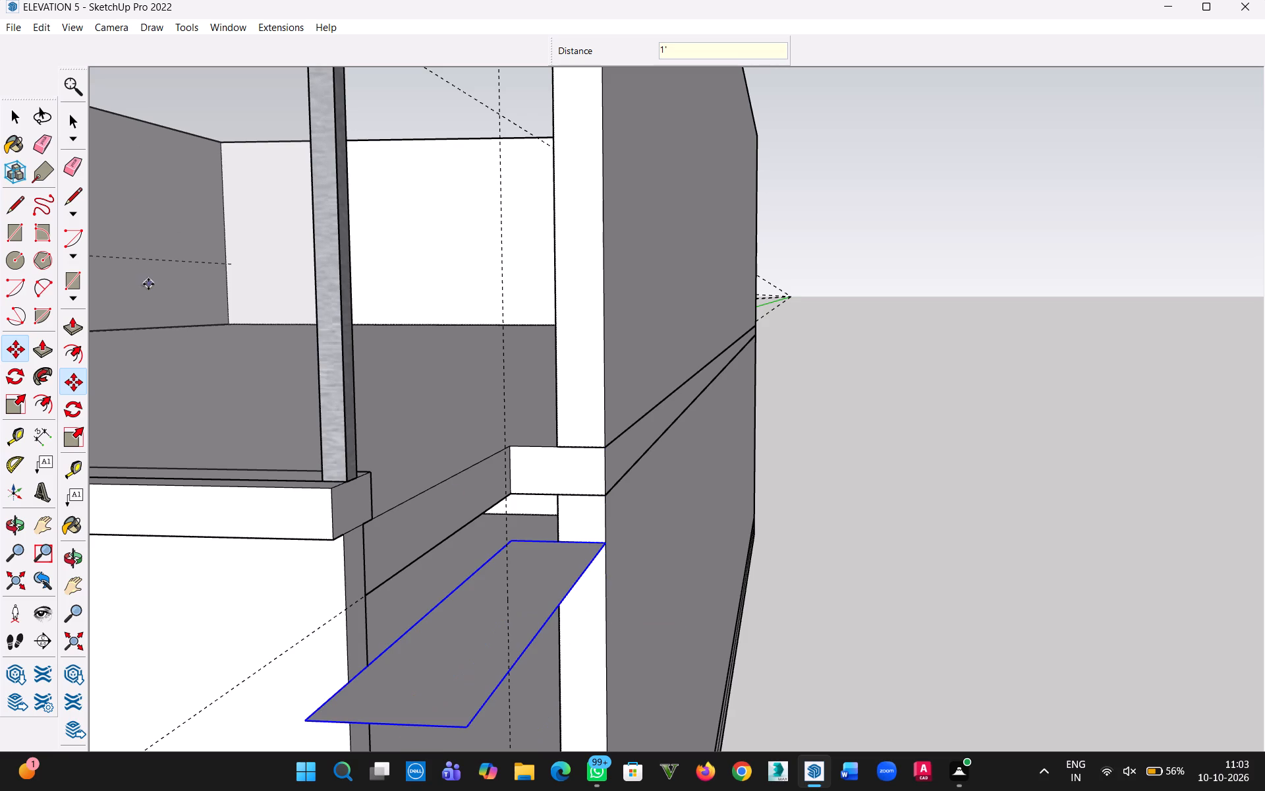
{"action": "left_click", "coordinate": [18, 112]}
Examine the positions of both lowered pier rectangles beside the balcony from around the building.
{"action": "scroll", "coordinate": [517, 469], "scroll_direction": "down", "scroll_amount": 9}
{"action": "middle_click_drag", "start_coordinate": [446, 562], "coordinate": [582, 444]}
{"action": "scroll", "coordinate": [464, 577], "scroll_direction": "down", "scroll_amount": 10}
{"action": "key", "text": "h"}
{"action": "left_click_drag", "start_coordinate": [434, 614], "coordinate": [548, 614]}
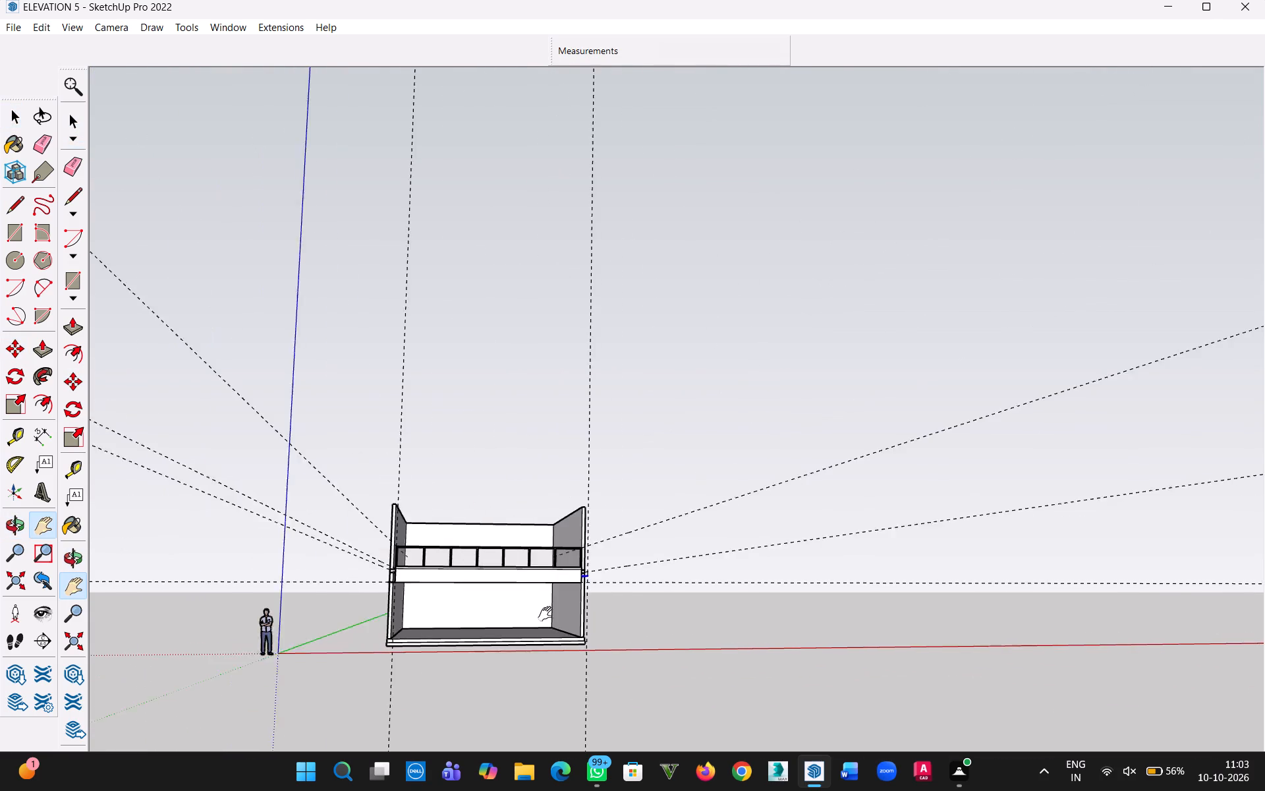
{"action": "left_click_drag", "start_coordinate": [548, 614], "coordinate": [600, 606]}
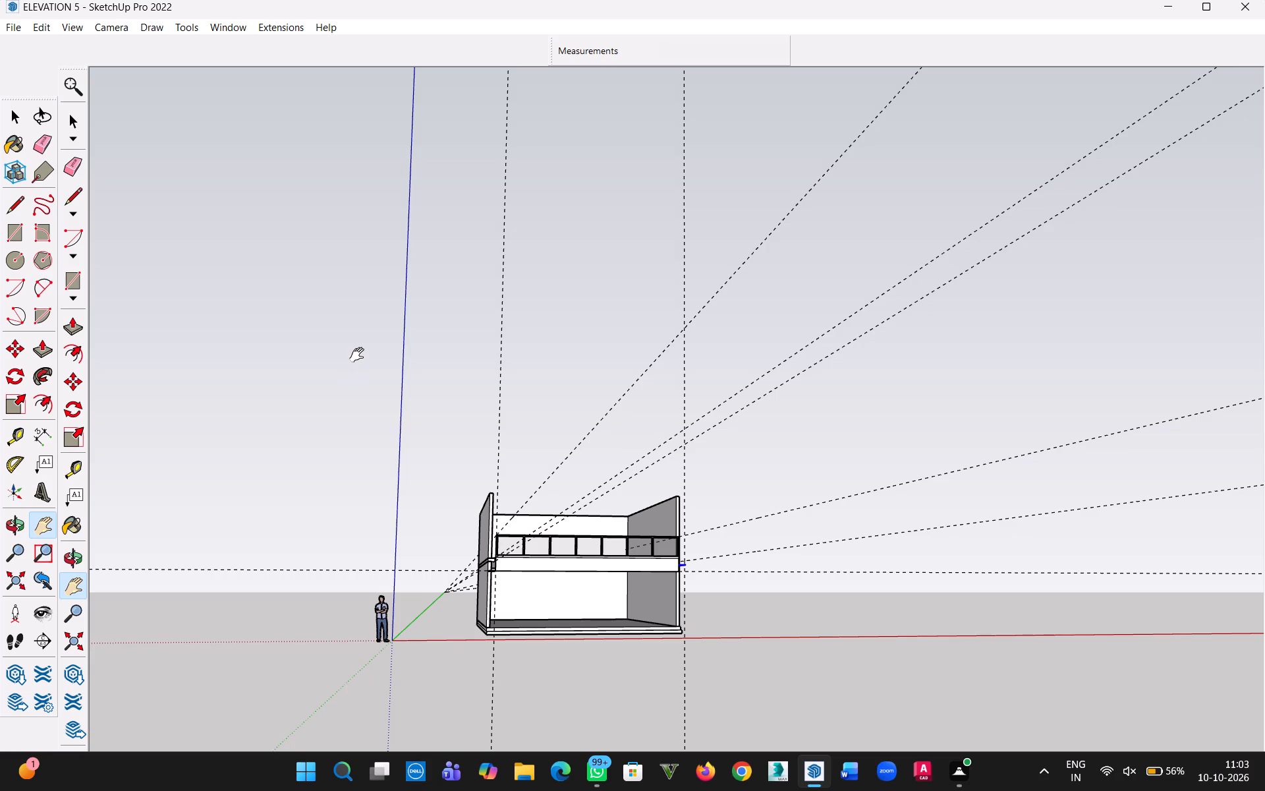
{"action": "middle_click_drag", "start_coordinate": [656, 233], "coordinate": [538, 550]}
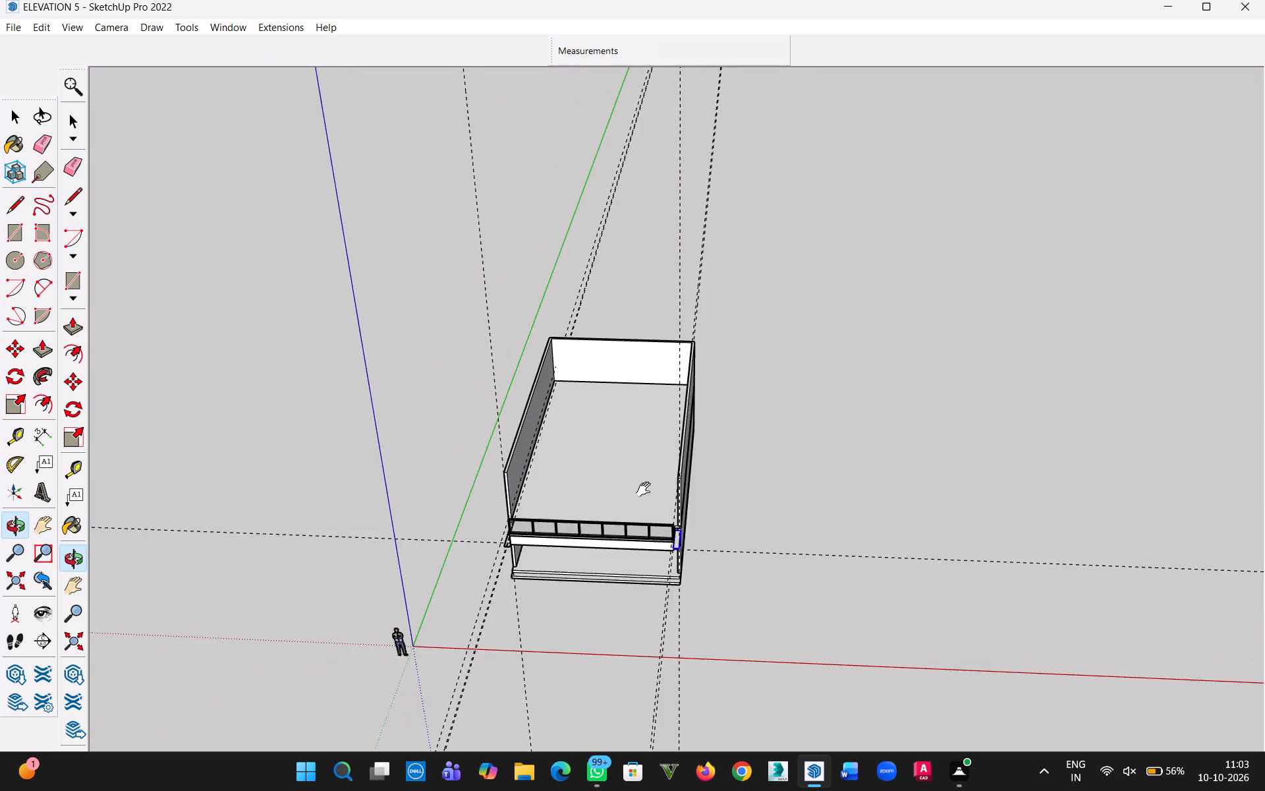
{"action": "scroll", "coordinate": [646, 491], "scroll_direction": "up", "scroll_amount": 7}
{"action": "middle_click_drag", "start_coordinate": [673, 539], "coordinate": [621, 377]}
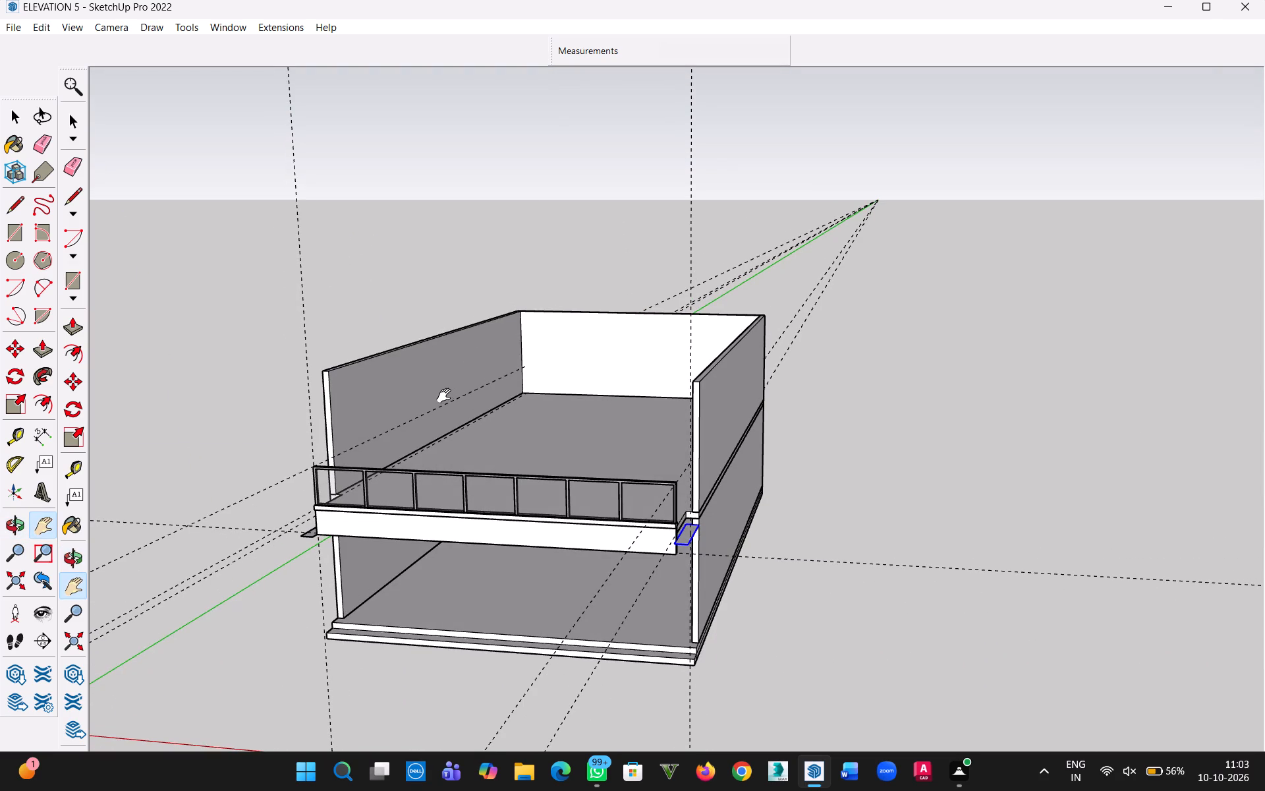
{"action": "middle_click_drag", "start_coordinate": [438, 396], "coordinate": [709, 429]}
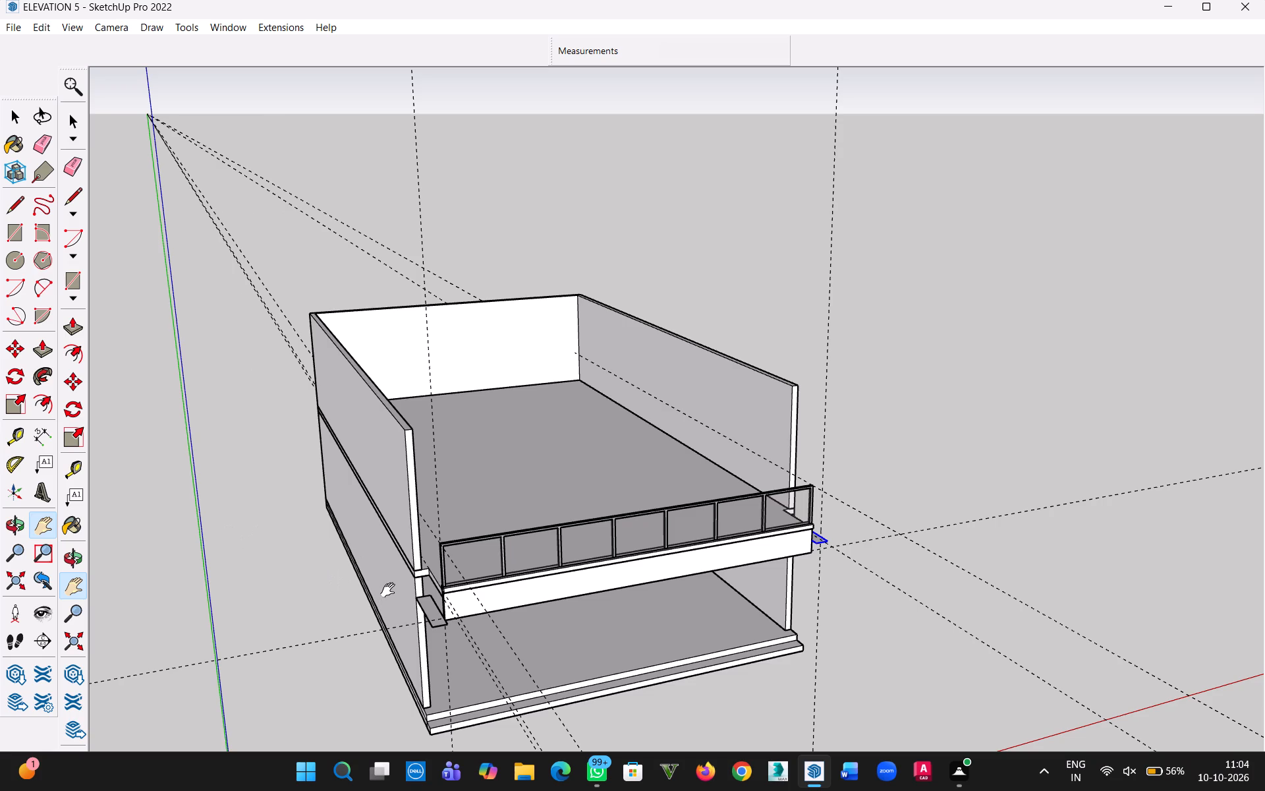
Open the group of the rectangle lowered 2' and pull its face up 6" into a block.
{"action": "scroll", "coordinate": [434, 596], "scroll_direction": "up", "scroll_amount": 6}
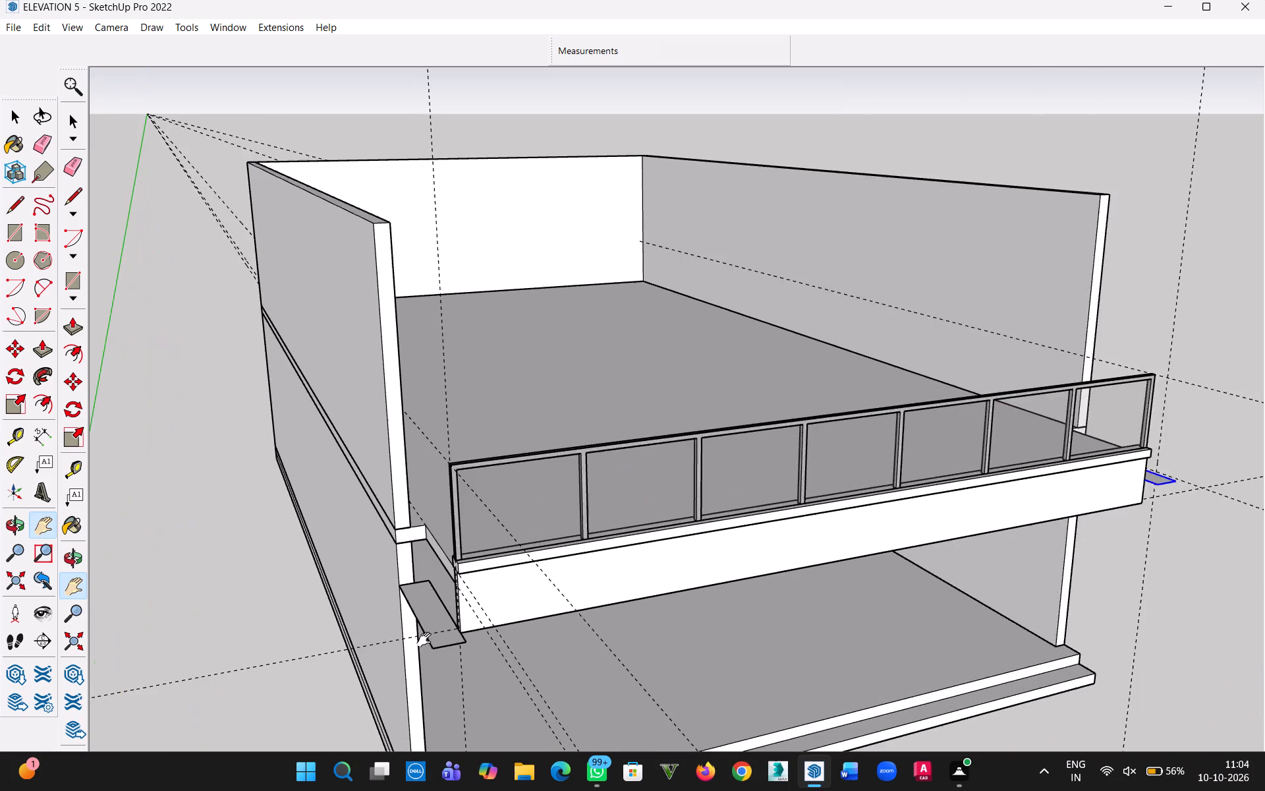
{"action": "scroll", "coordinate": [427, 640], "scroll_direction": "up", "scroll_amount": 9}
{"action": "key", "text": "p"}
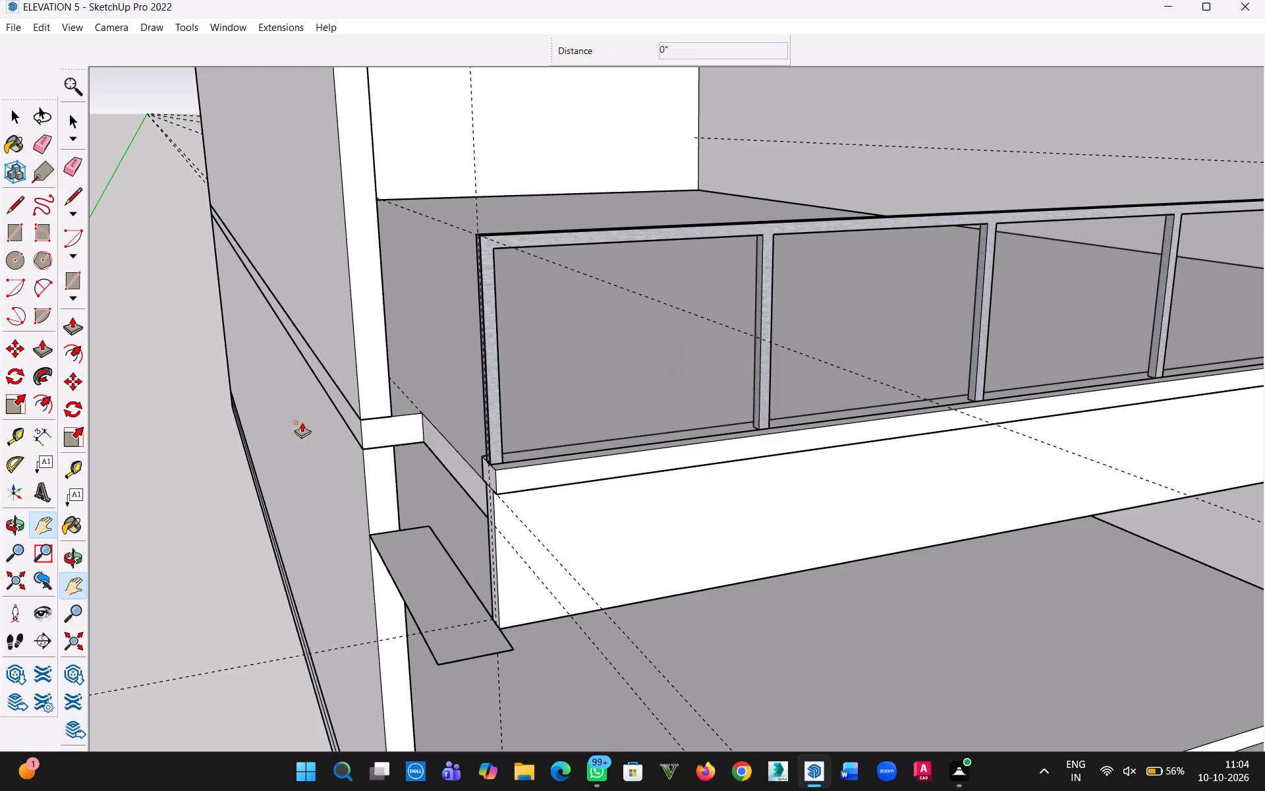
{"action": "left_click", "coordinate": [9, 113]}
{"action": "double_click", "coordinate": [445, 591]}
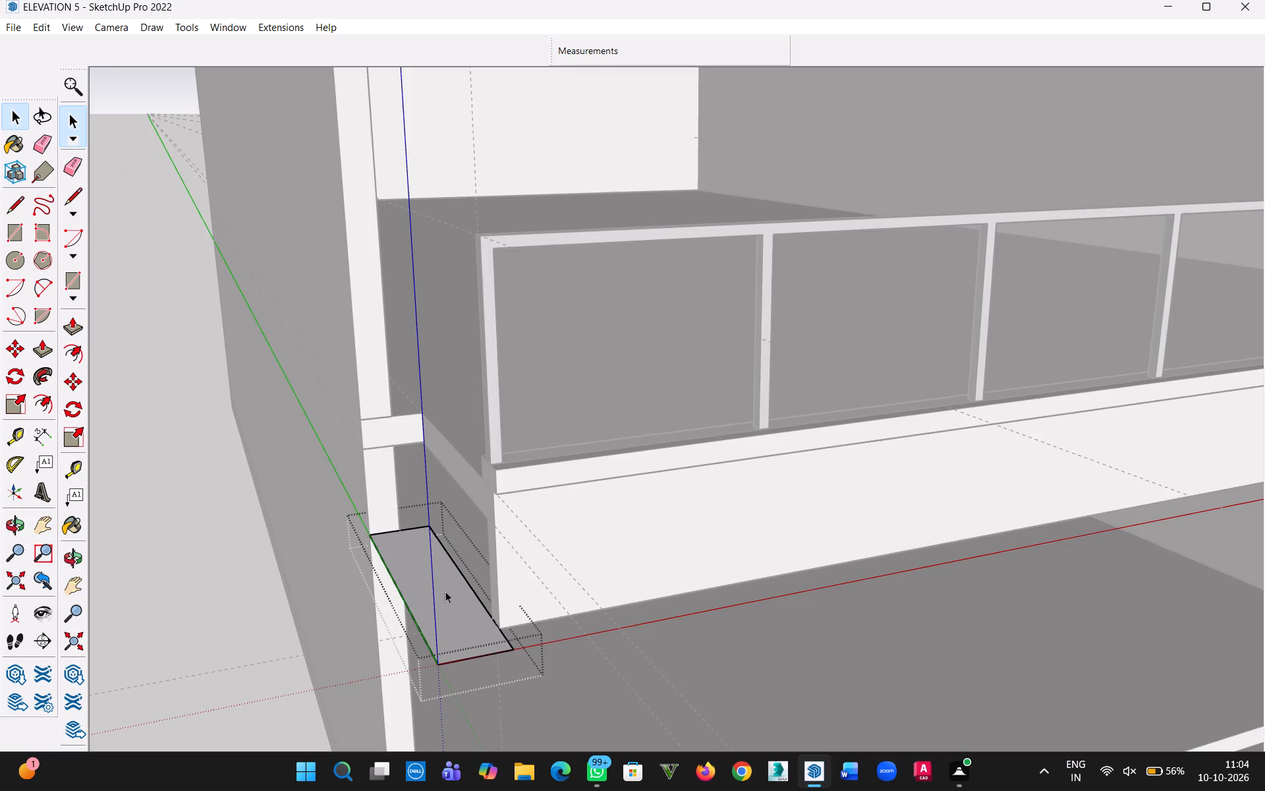
{"action": "key", "text": "p"}
{"action": "left_click", "coordinate": [441, 585]}
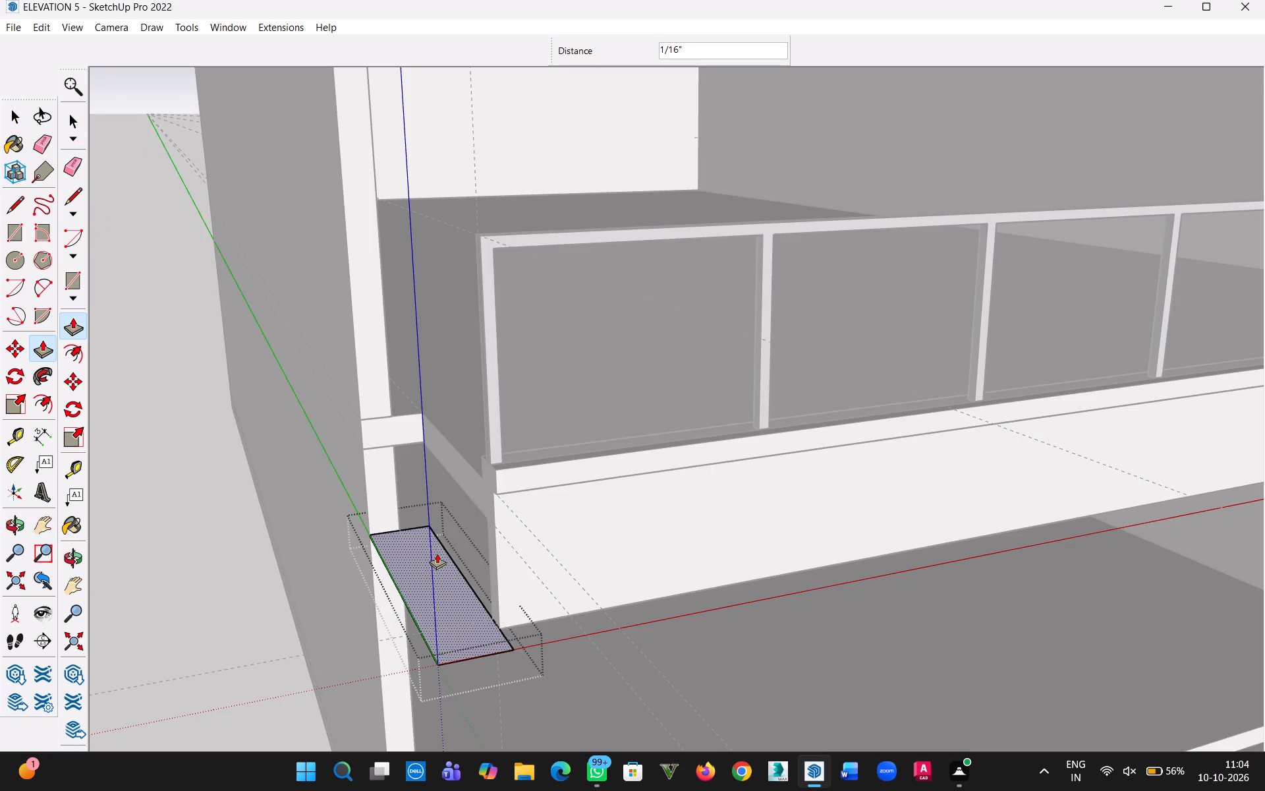
{"action": "left_click", "coordinate": [455, 608]}
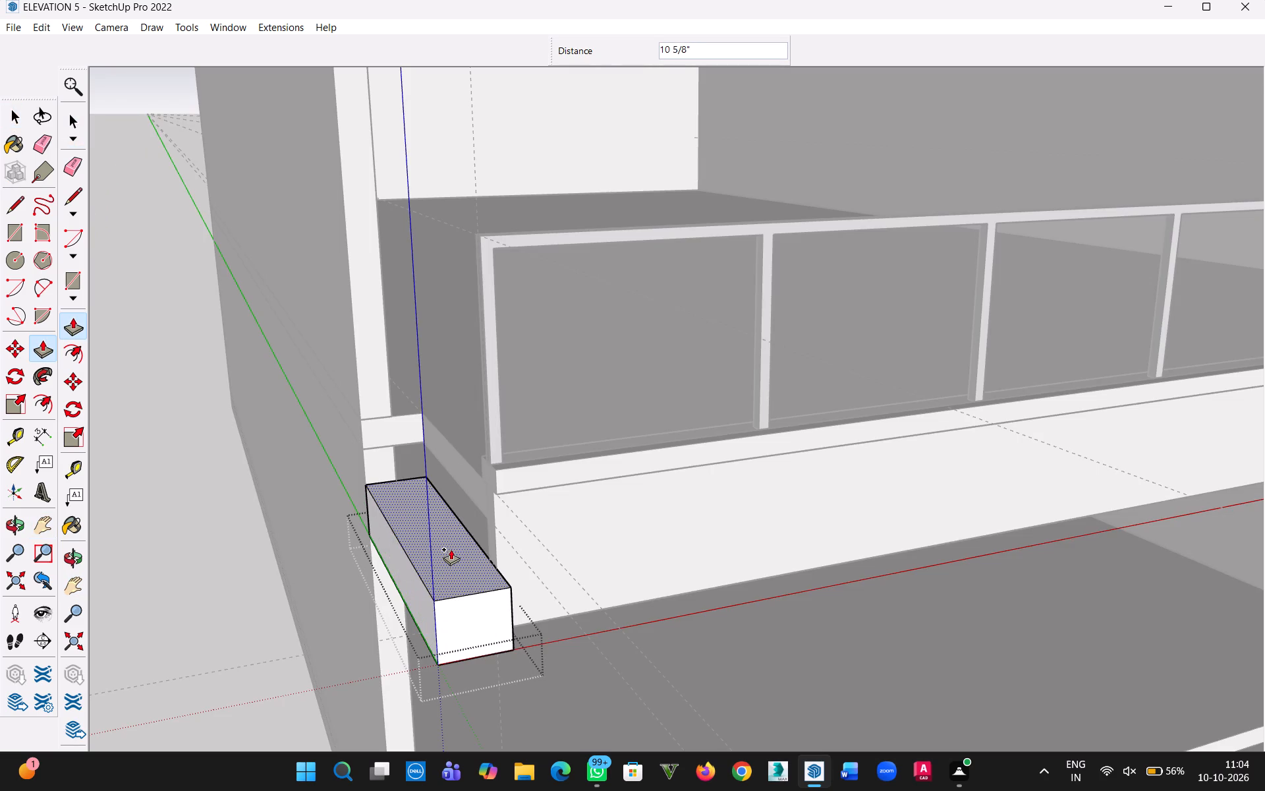
{"action": "middle_click_drag", "start_coordinate": [451, 549], "coordinate": [366, 563]}
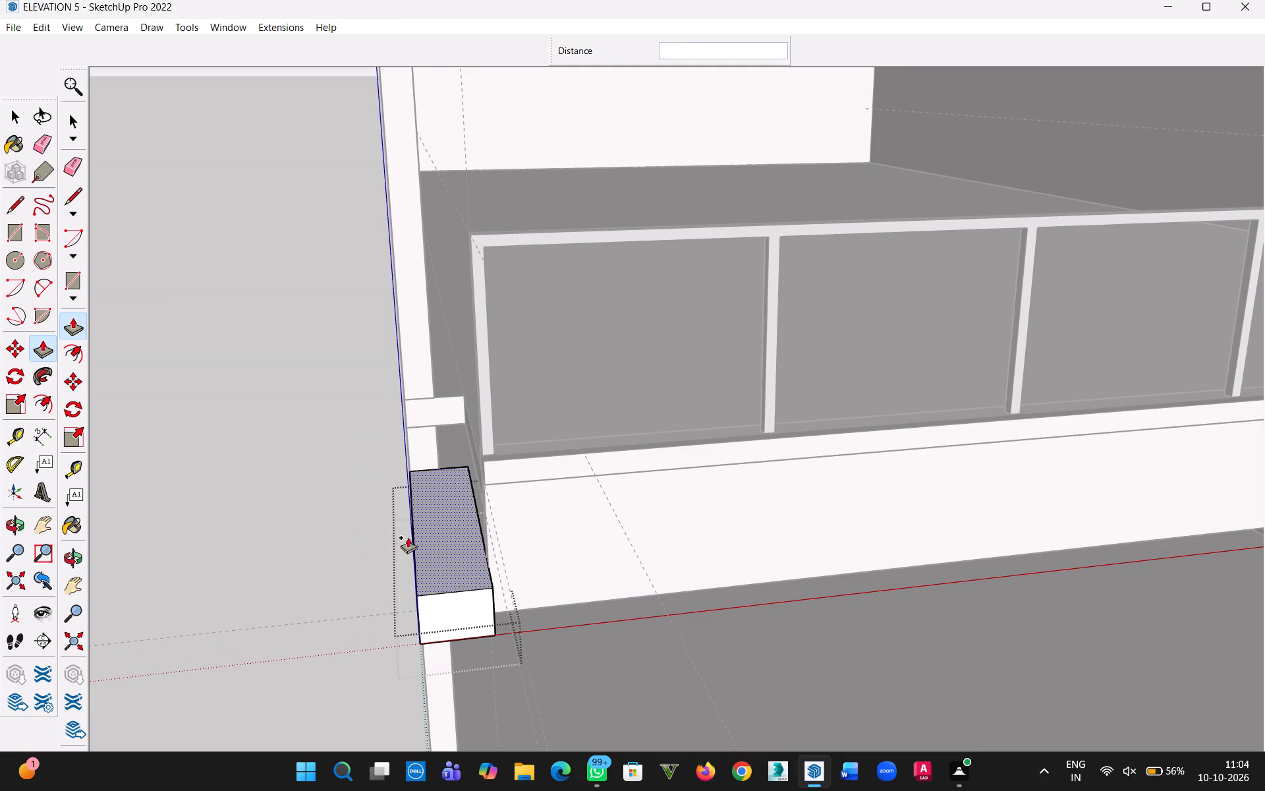
{"action": "type", "text": "6\""}
{"action": "key", "text": "Return"}
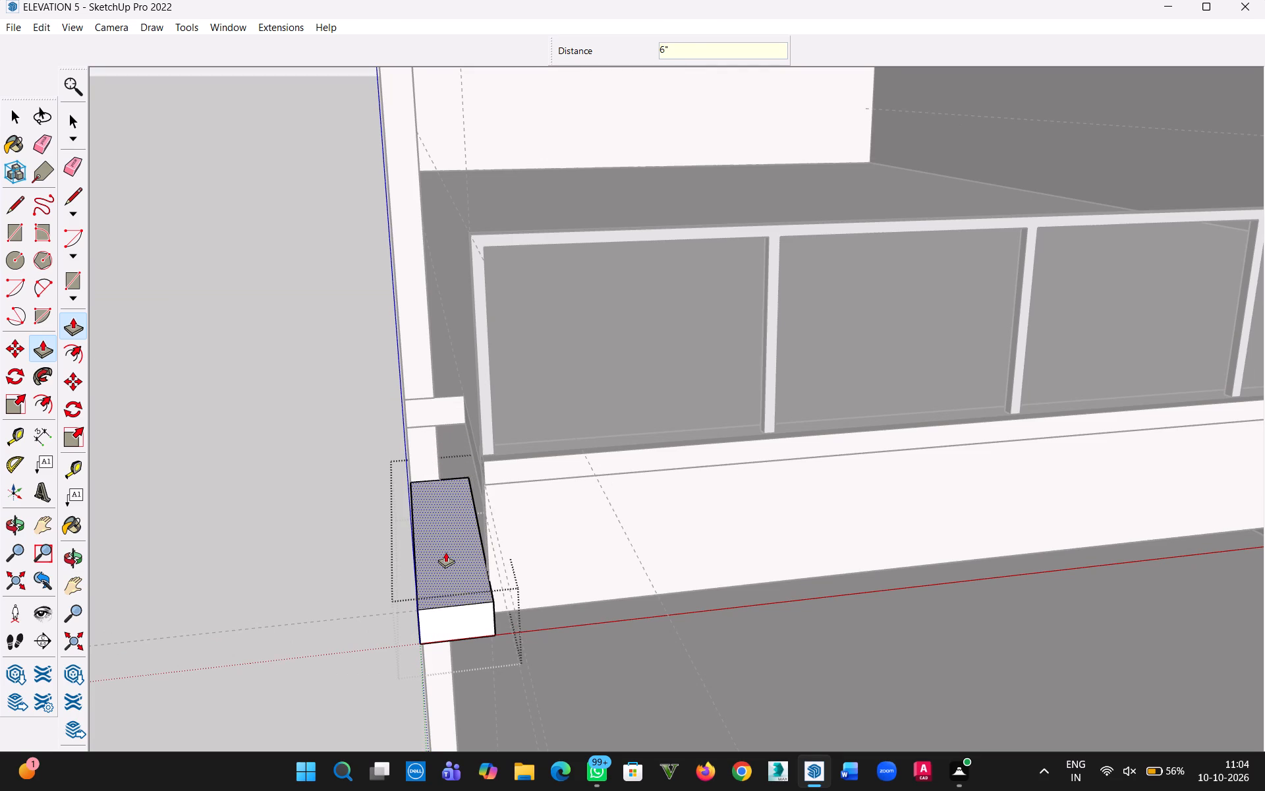
Extend the pier block upward by pulling its top face a further 1' 4".
{"action": "left_click", "coordinate": [445, 552]}
{"action": "middle_click_drag", "start_coordinate": [441, 505], "coordinate": [441, 387]}
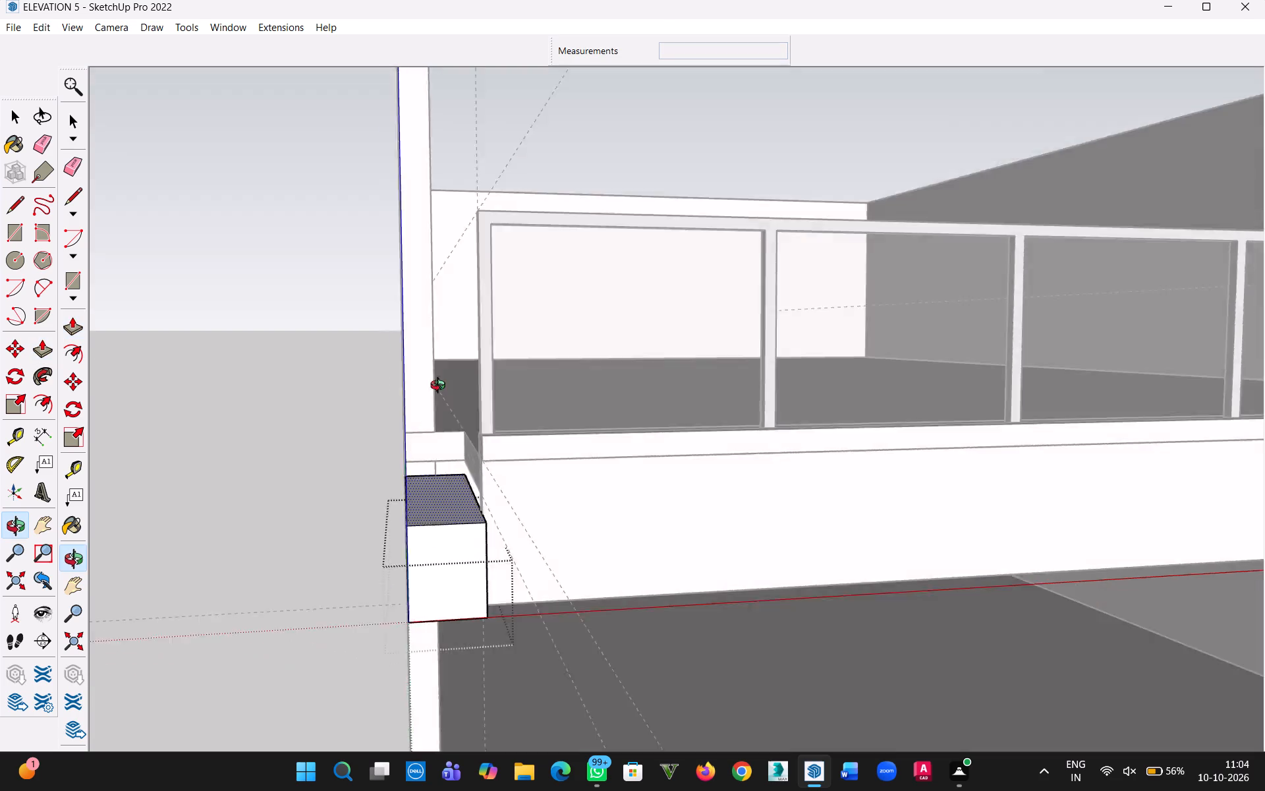
{"action": "middle_click_drag", "start_coordinate": [441, 387], "coordinate": [427, 380]}
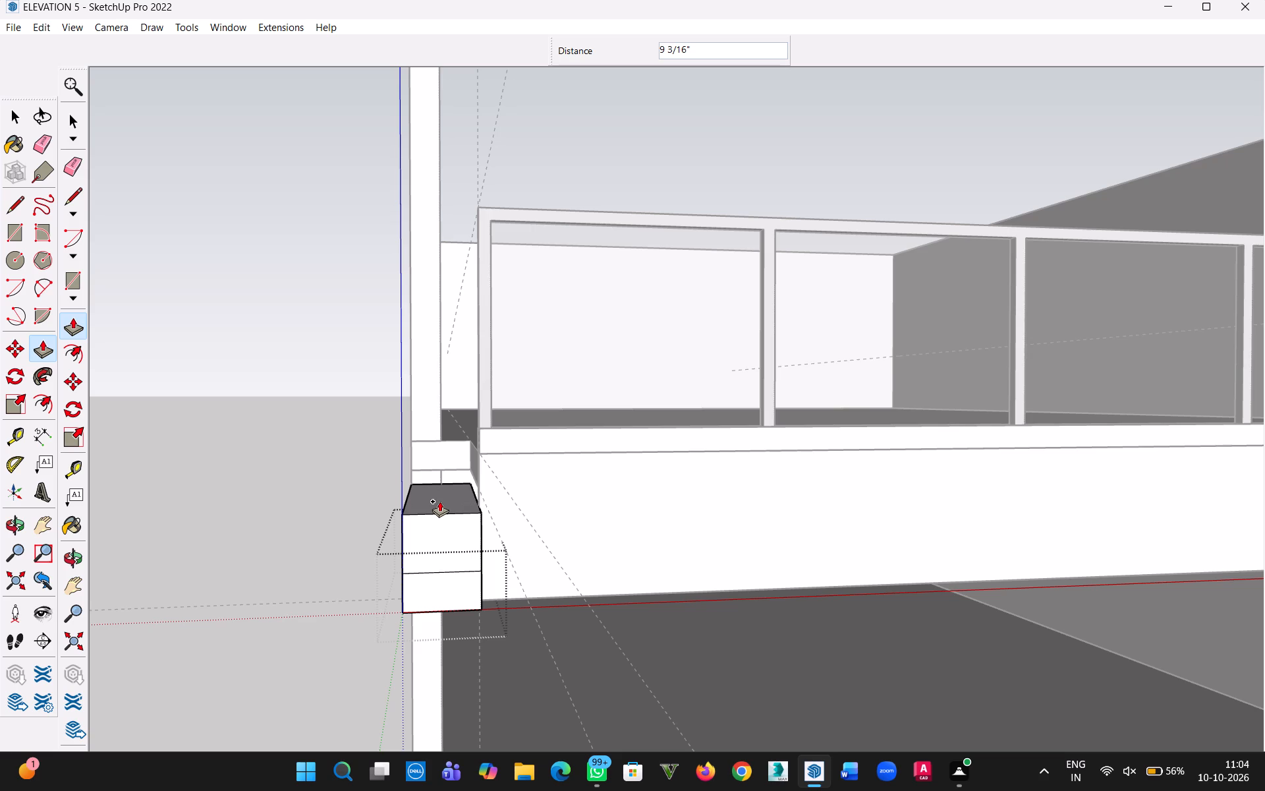
{"action": "key", "text": "1"}
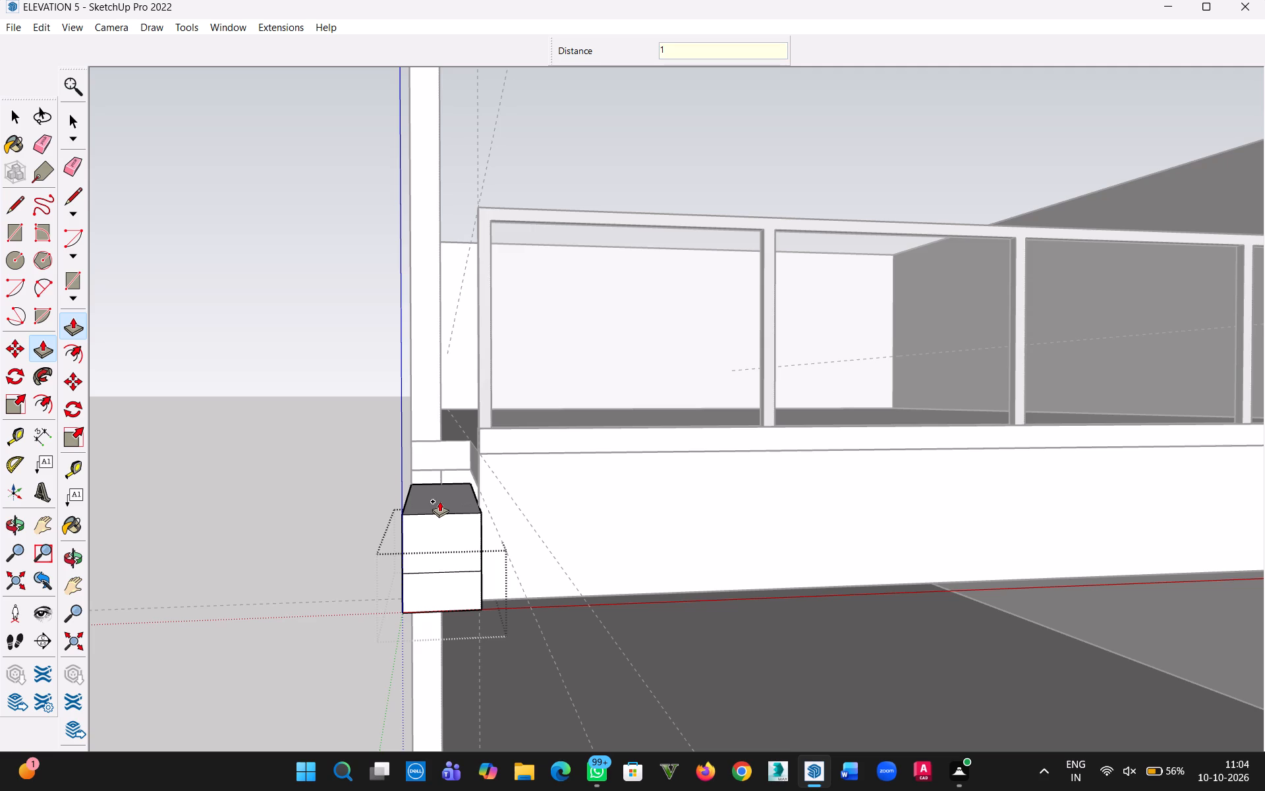
{"action": "key", "text": "apostrophe"}
{"action": "type", "text": "4\""}
{"action": "key", "text": "Return"}
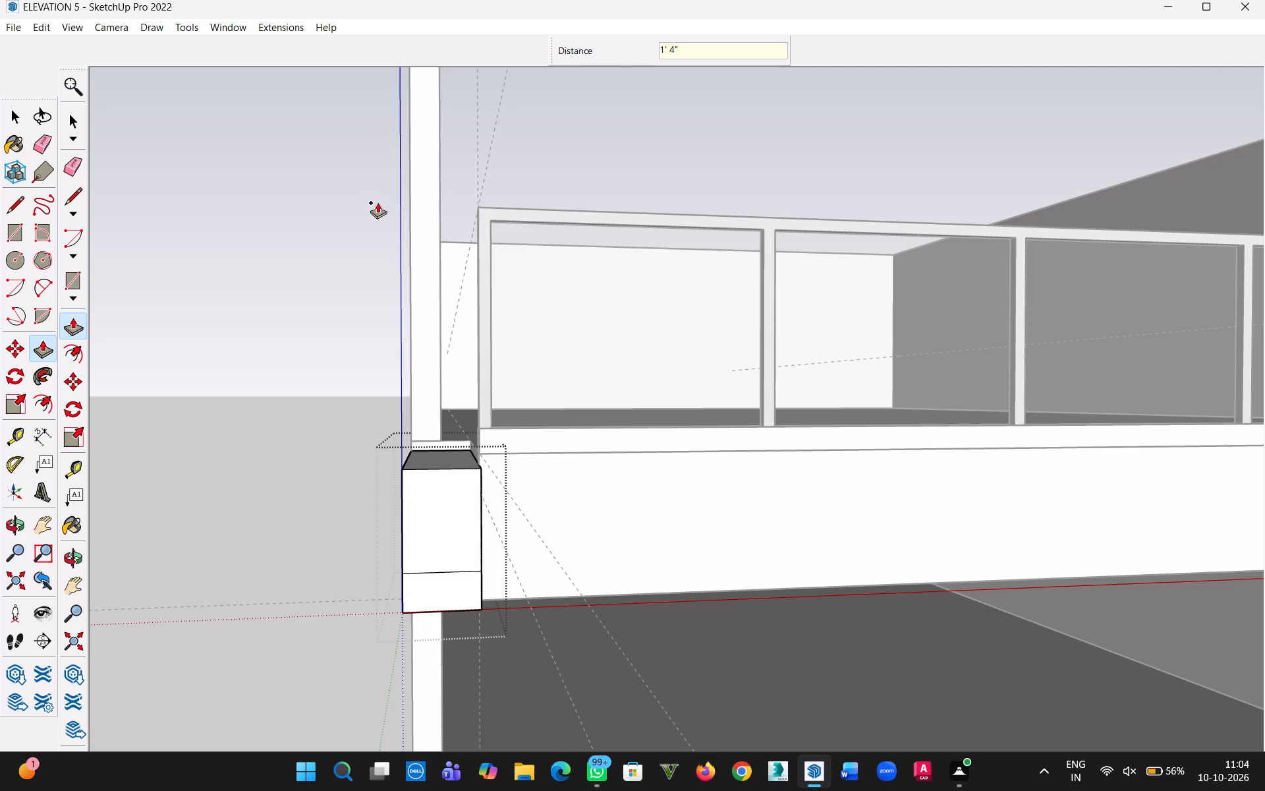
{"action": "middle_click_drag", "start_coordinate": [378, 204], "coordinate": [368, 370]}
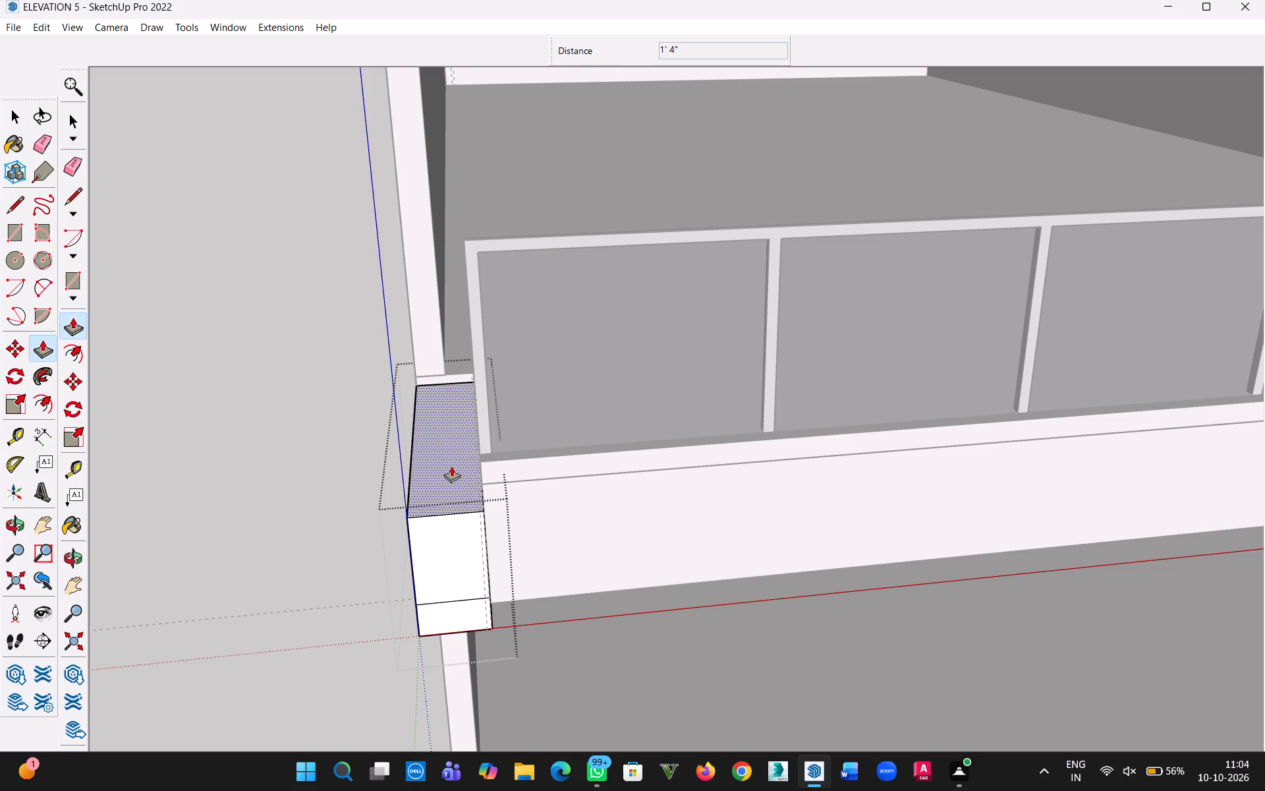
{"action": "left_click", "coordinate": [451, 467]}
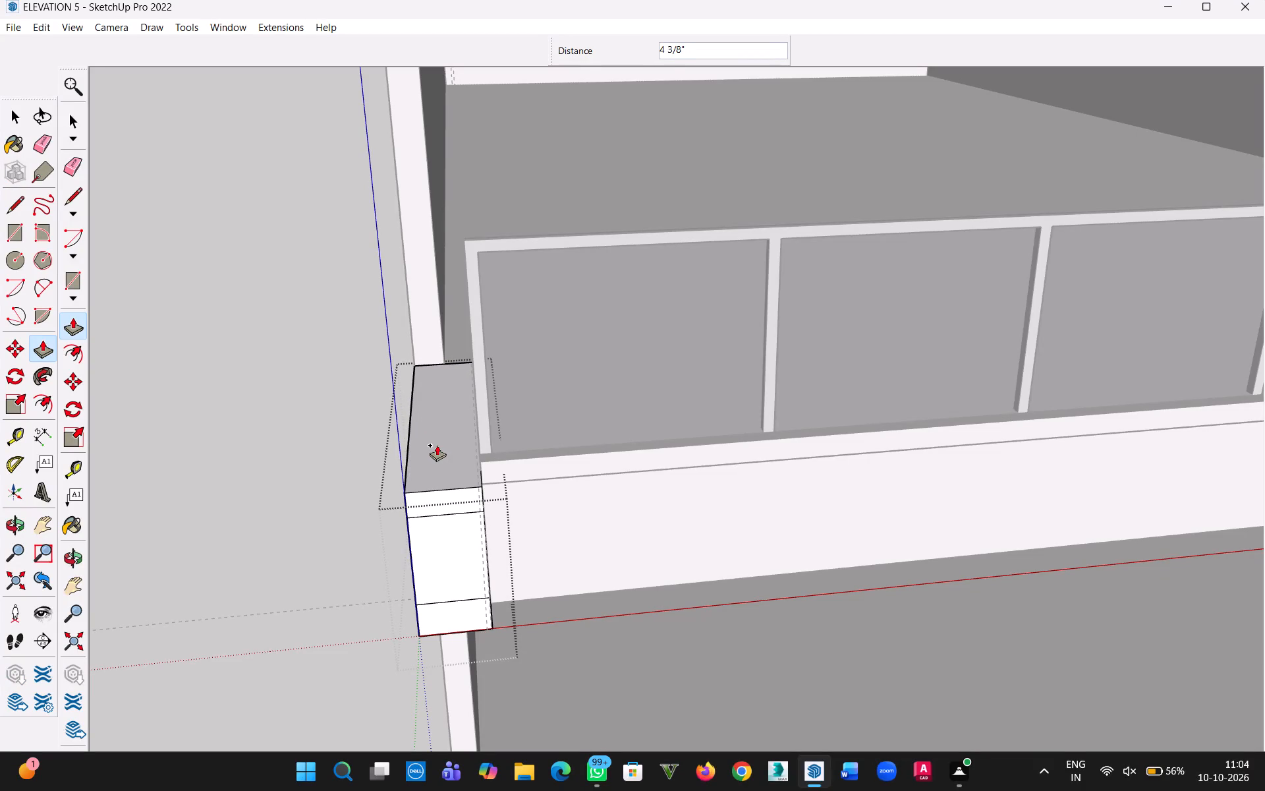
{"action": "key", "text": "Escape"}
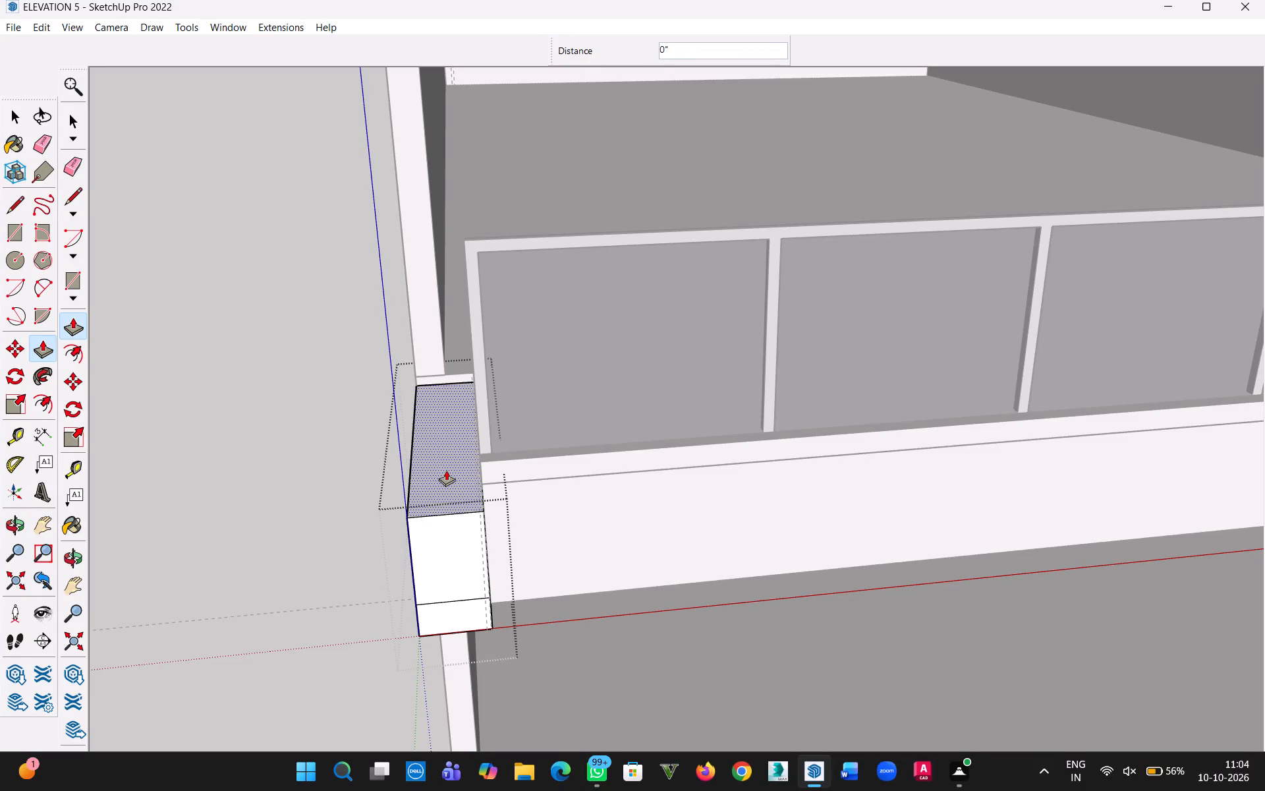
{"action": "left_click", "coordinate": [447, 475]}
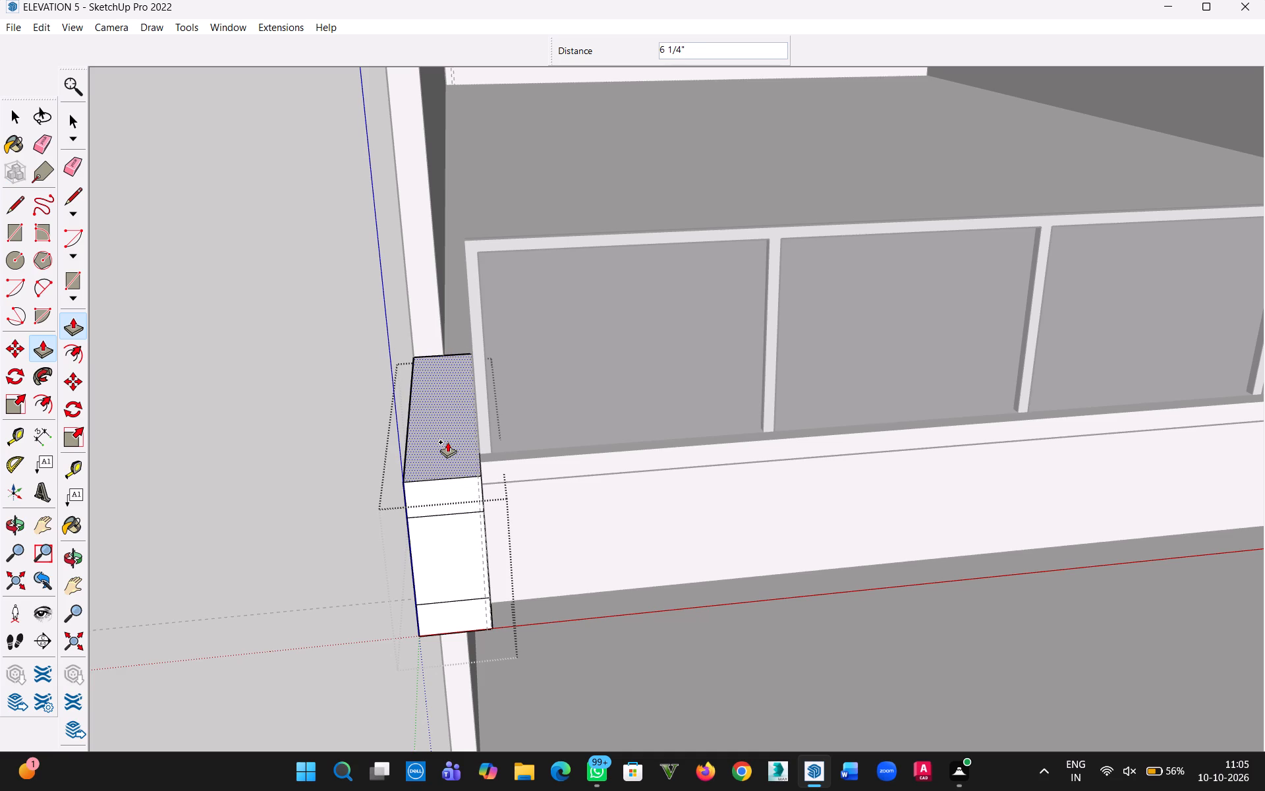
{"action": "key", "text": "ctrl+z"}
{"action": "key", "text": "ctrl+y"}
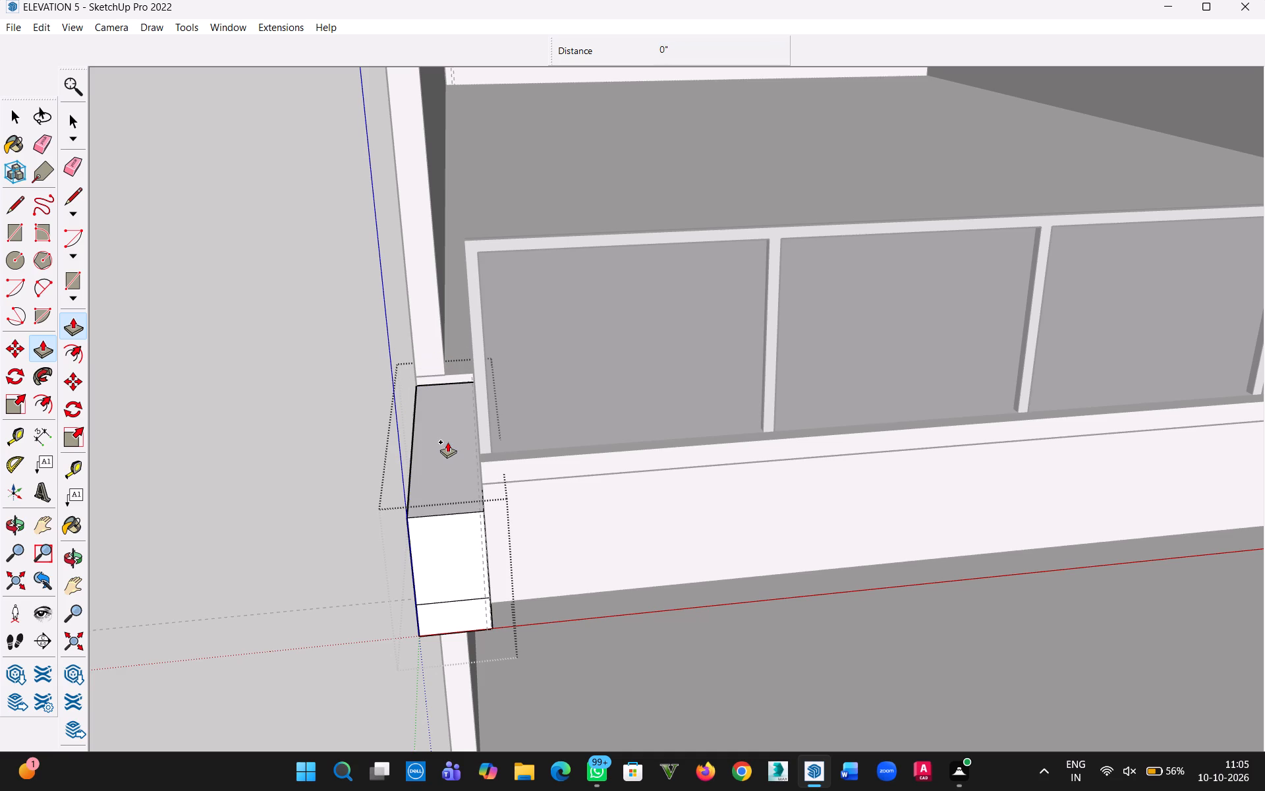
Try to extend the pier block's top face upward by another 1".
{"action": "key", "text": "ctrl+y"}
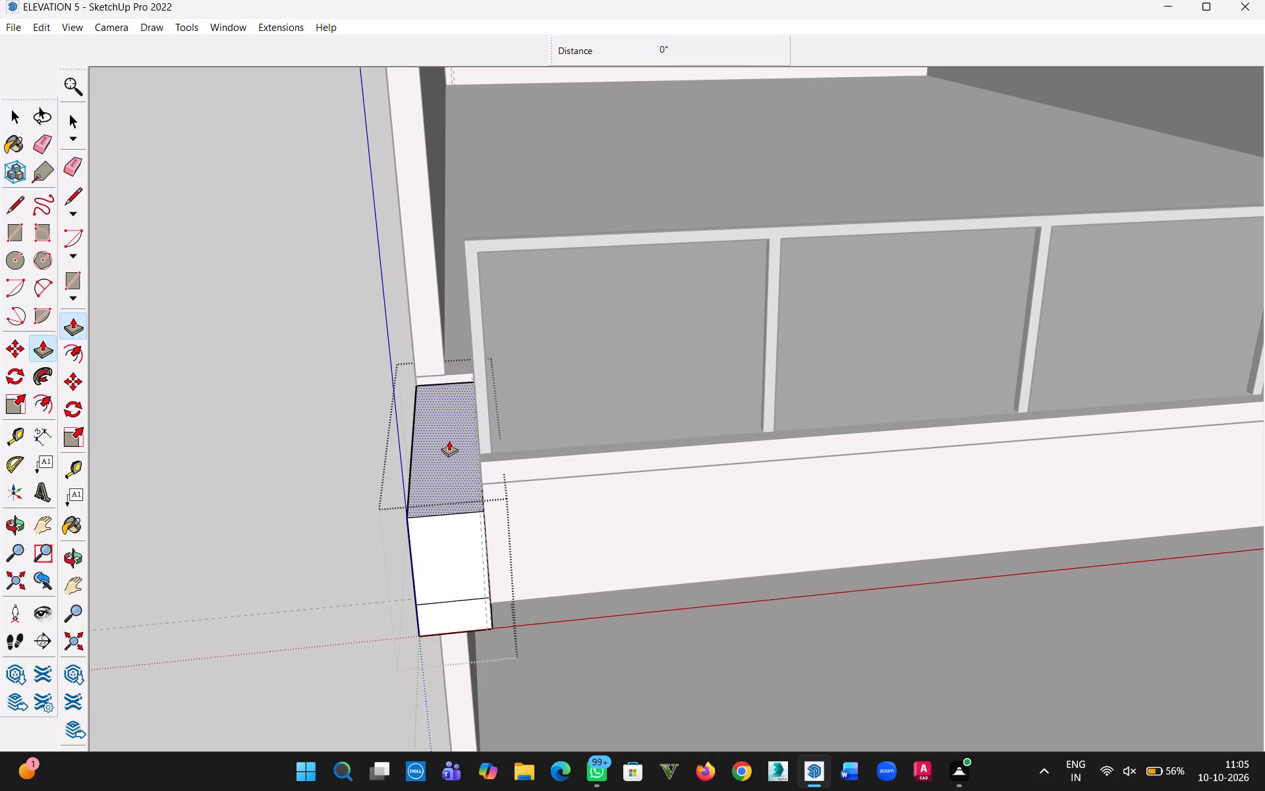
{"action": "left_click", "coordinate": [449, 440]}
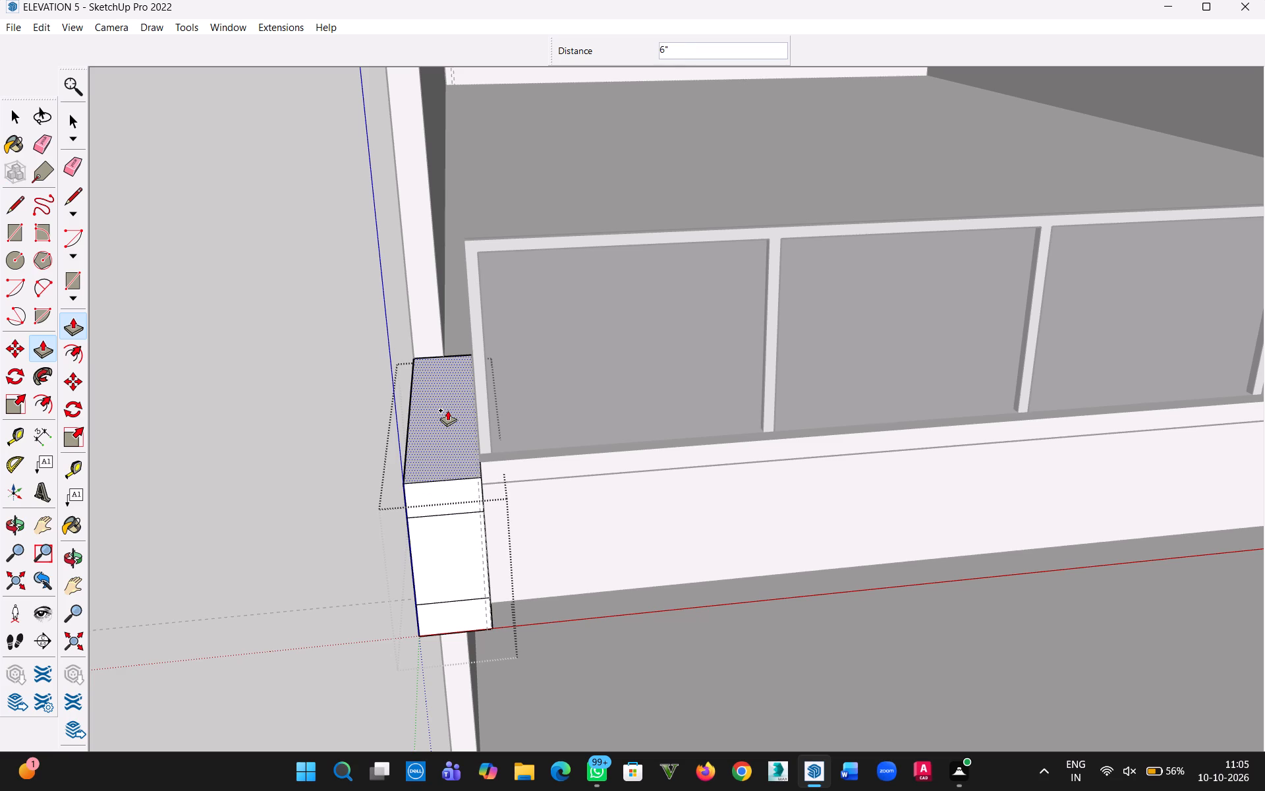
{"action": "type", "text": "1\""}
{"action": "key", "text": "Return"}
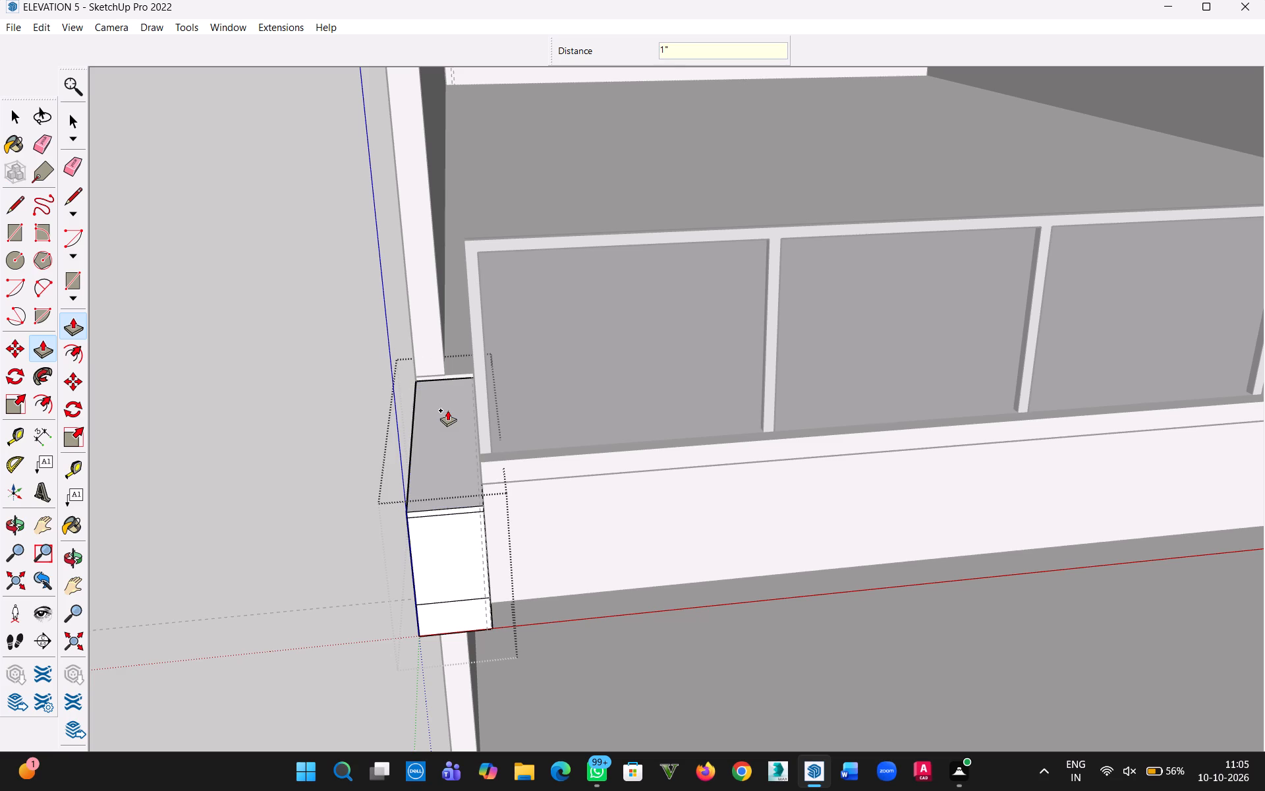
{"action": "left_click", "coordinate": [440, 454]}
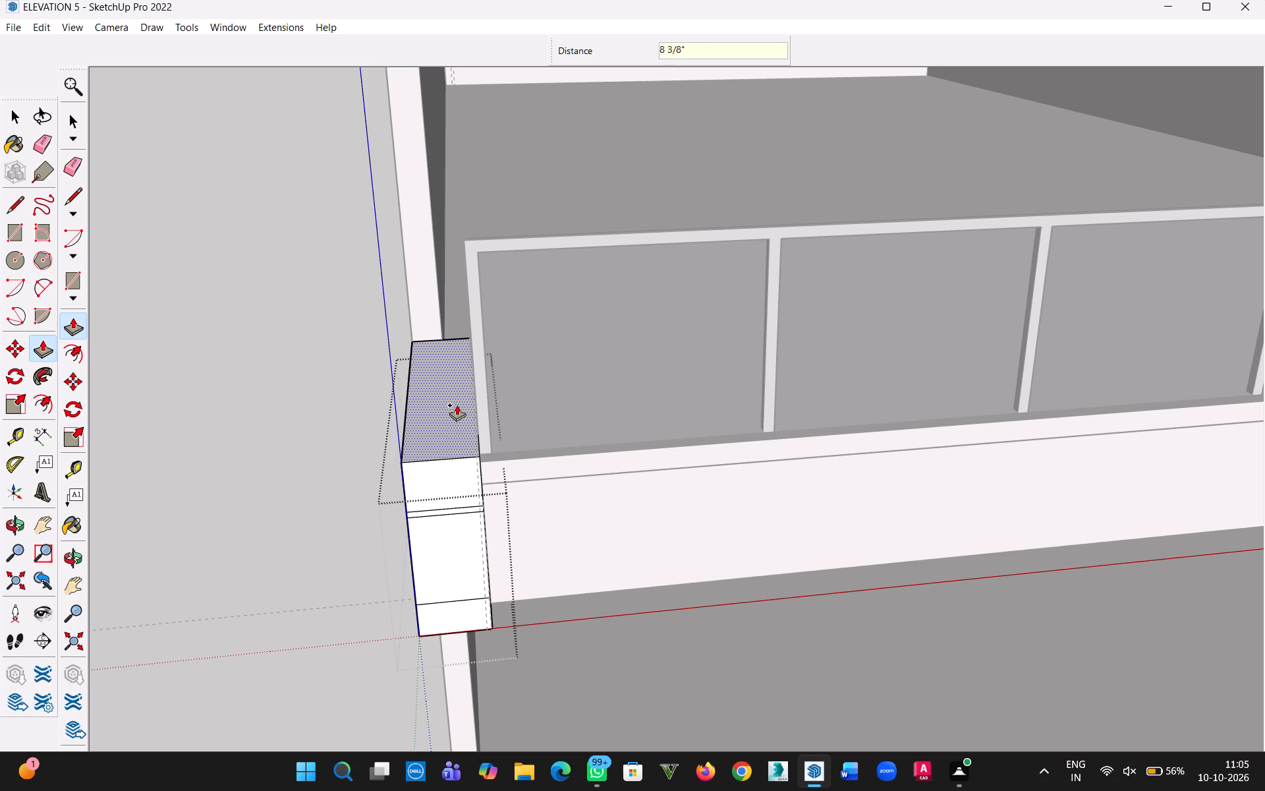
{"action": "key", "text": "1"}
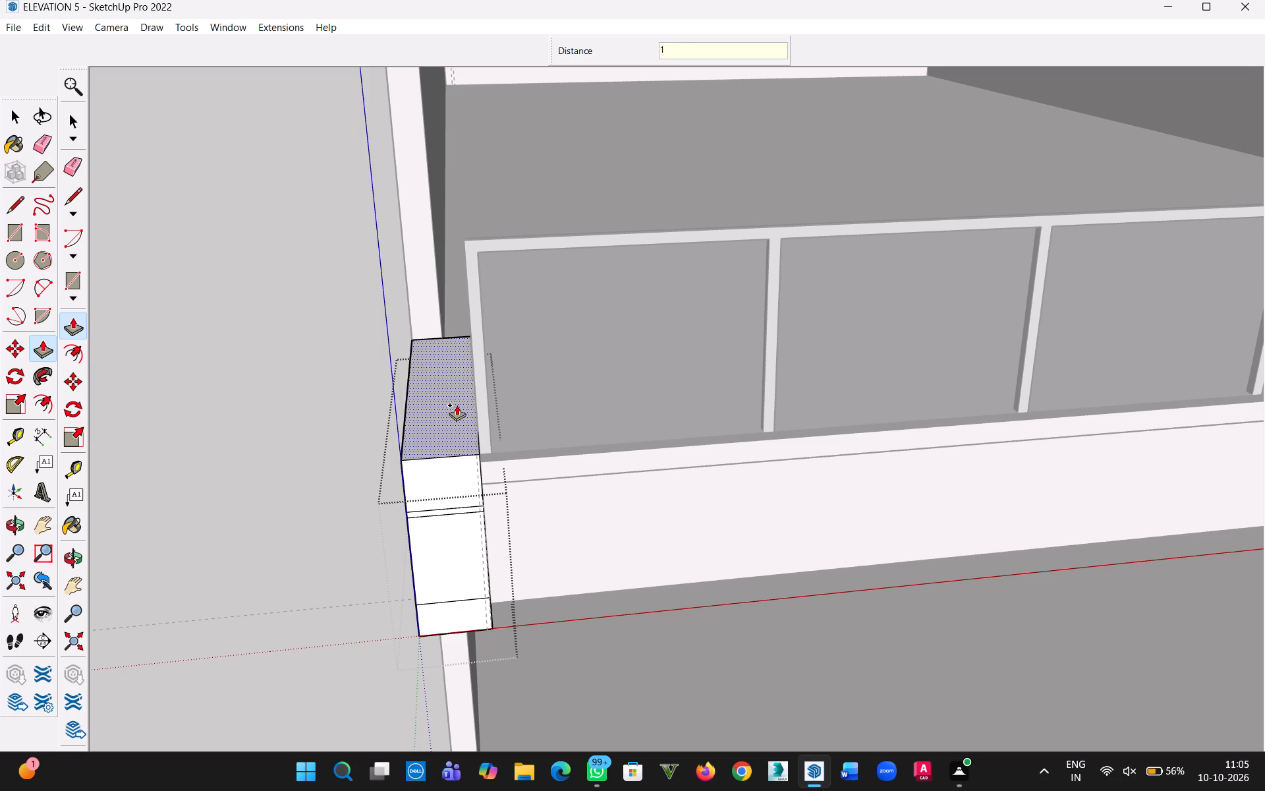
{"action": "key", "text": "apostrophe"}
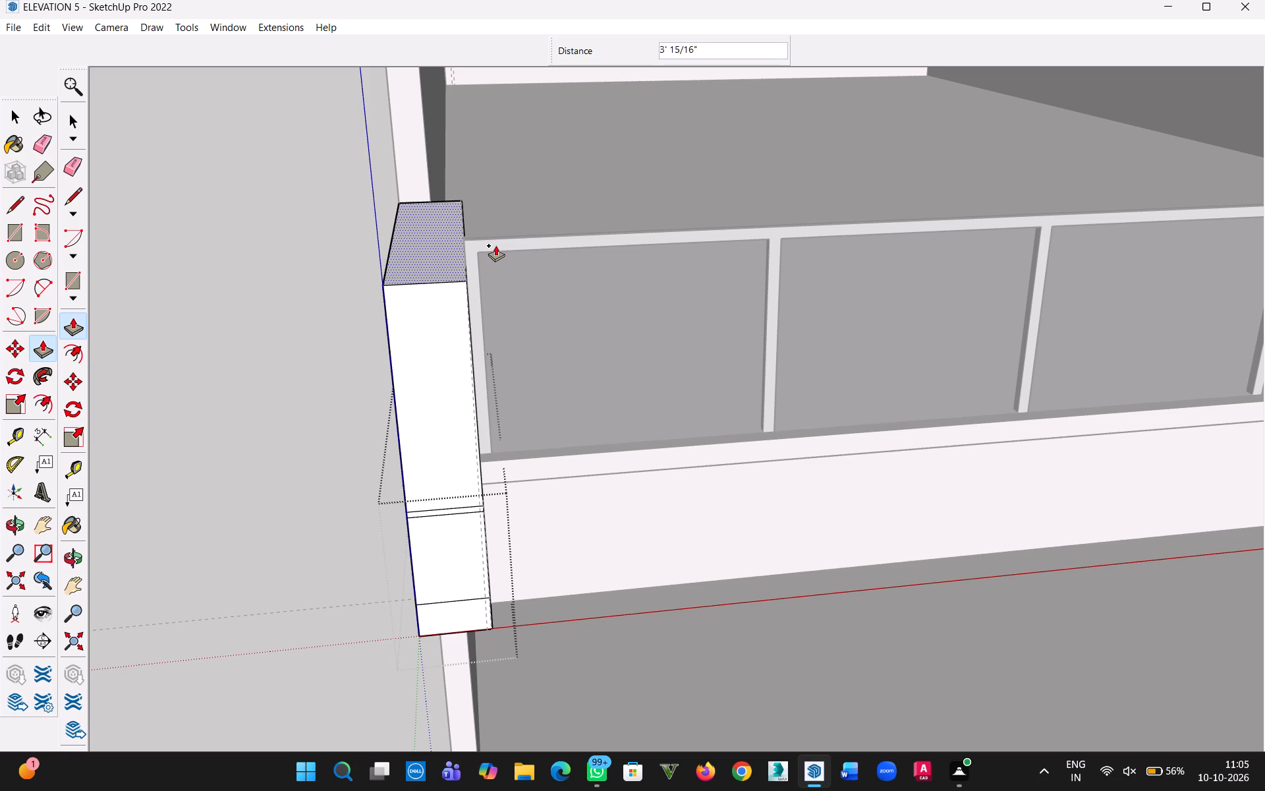
Undo the upward pulls on the pier block, back to the flat rectangle beside the balcony.
{"action": "key", "text": "ctrl+z"}
{"action": "key", "text": "ctrl+z"}
{"action": "key", "text": "ctrl+z"}
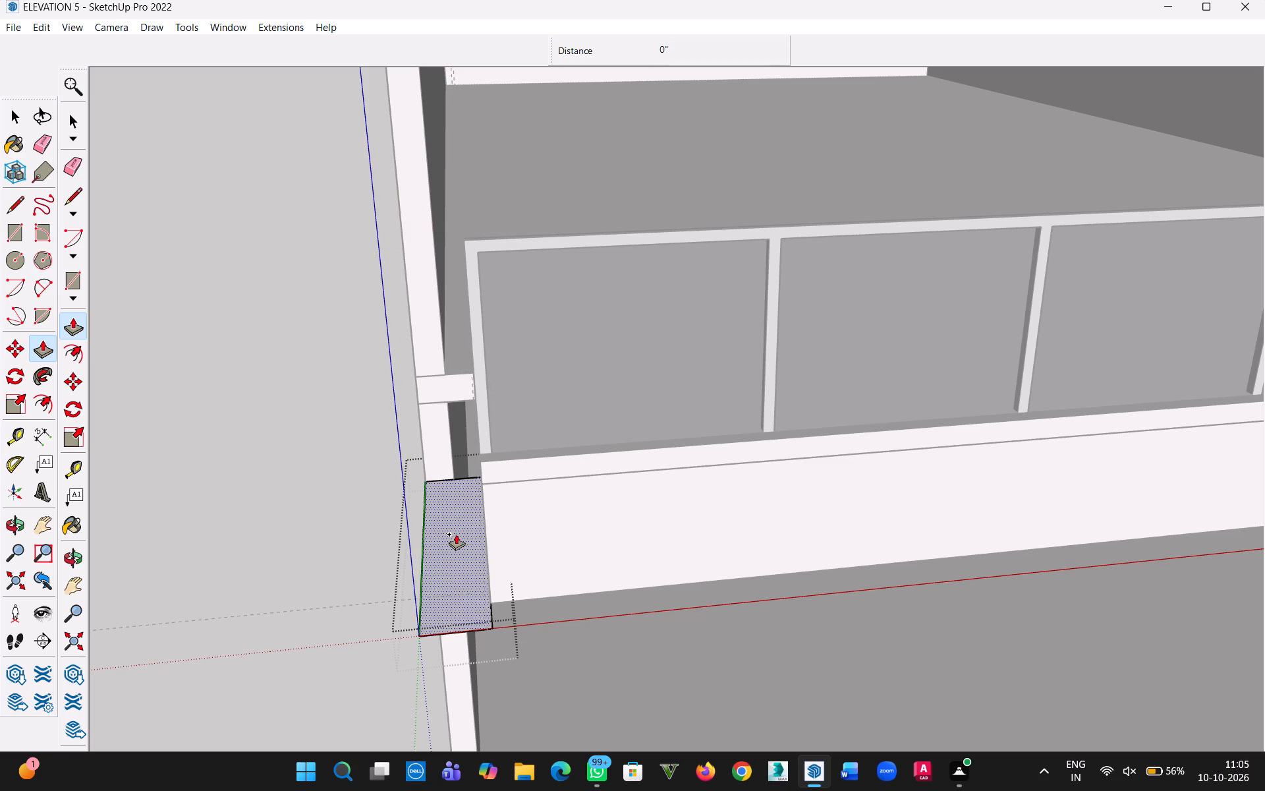
Pull the flat pier rectangle up in one piece to about 55' 7", far above the roofline, and leave its group.
{"action": "left_click", "coordinate": [460, 532]}
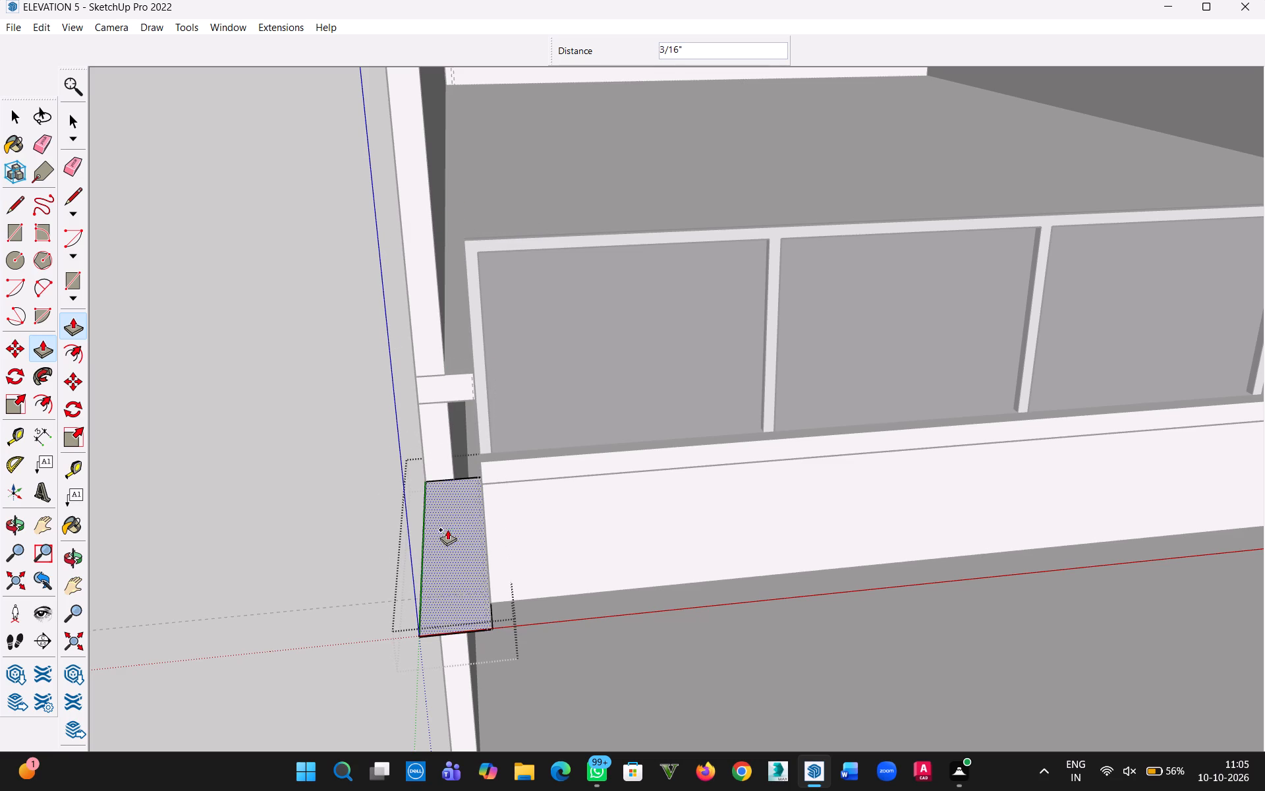
{"action": "left_click", "coordinate": [451, 548]}
{"action": "key", "text": "p"}
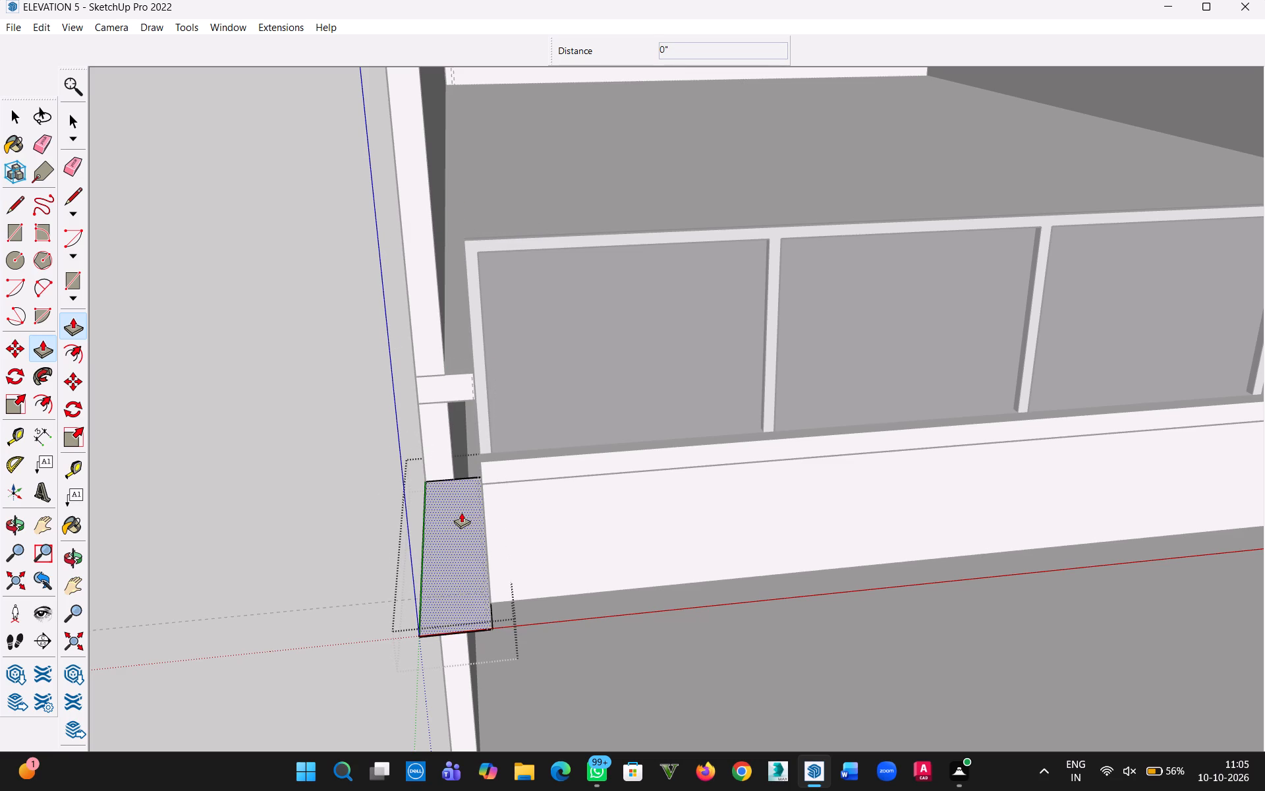
{"action": "left_click", "coordinate": [453, 526]}
{"action": "middle_click_drag", "start_coordinate": [424, 386], "coordinate": [467, 94]}
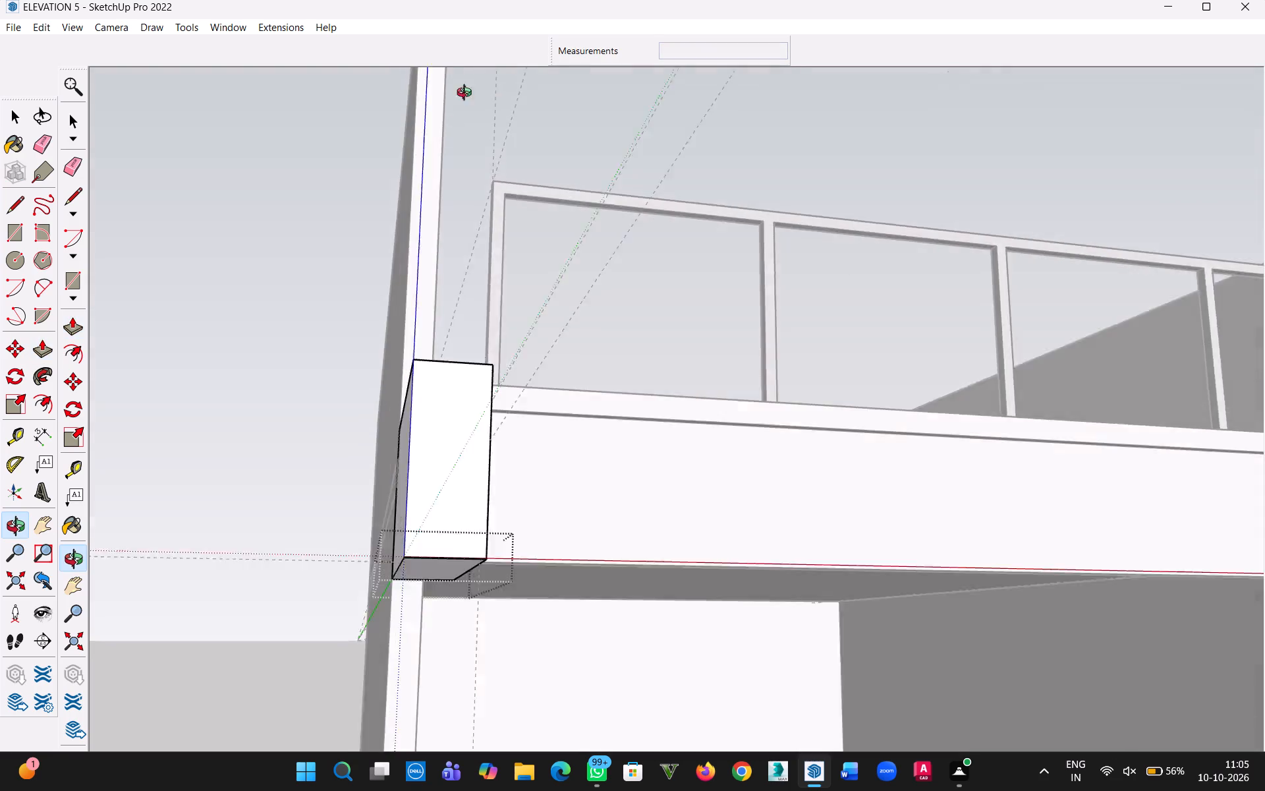
{"action": "middle_click_drag", "start_coordinate": [467, 94], "coordinate": [509, 0]}
{"action": "scroll", "coordinate": [500, 222], "scroll_direction": "down", "scroll_amount": 5}
{"action": "key", "text": "h"}
{"action": "left_click_drag", "start_coordinate": [495, 279], "coordinate": [480, 689]}
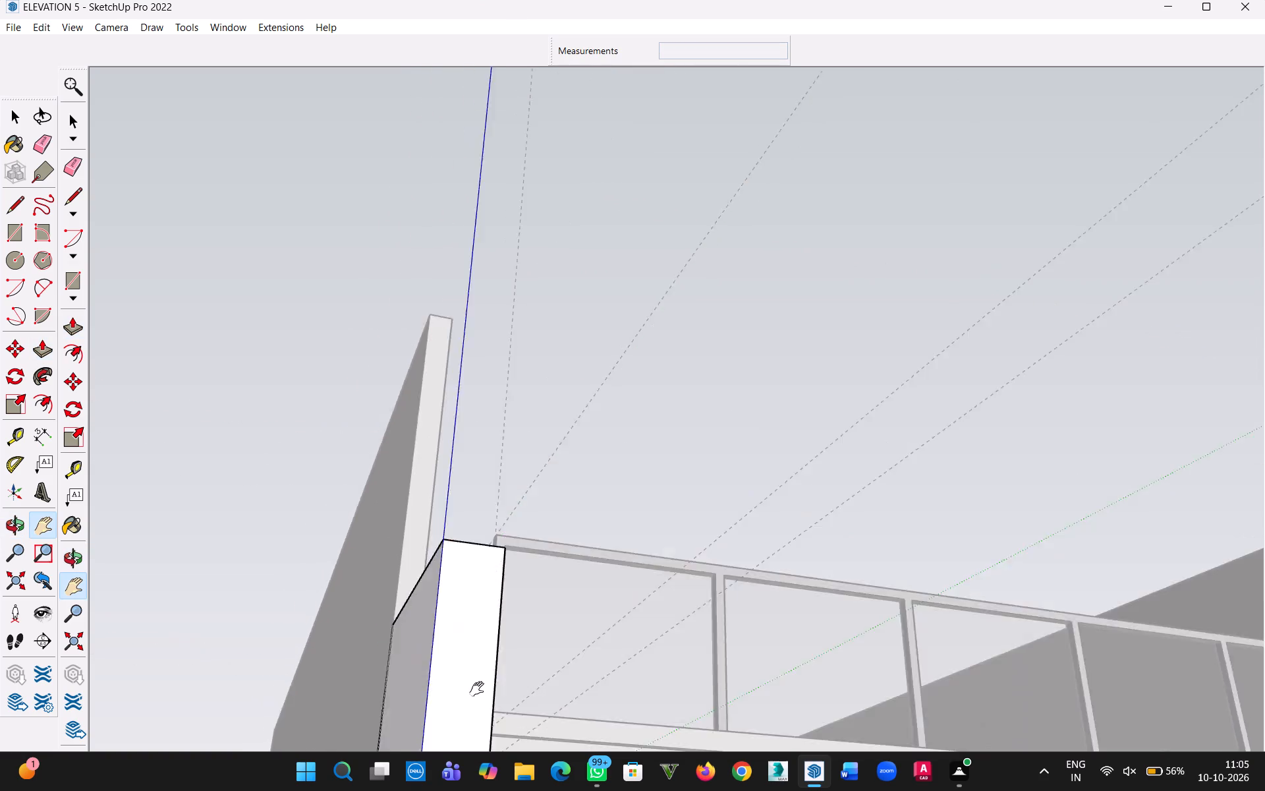
{"action": "left_click_drag", "start_coordinate": [480, 689], "coordinate": [482, 790]}
{"action": "left_click_drag", "start_coordinate": [476, 390], "coordinate": [515, 660]}
{"action": "scroll", "coordinate": [480, 498], "scroll_direction": "down", "scroll_amount": 11}
{"action": "key", "text": "Escape"}
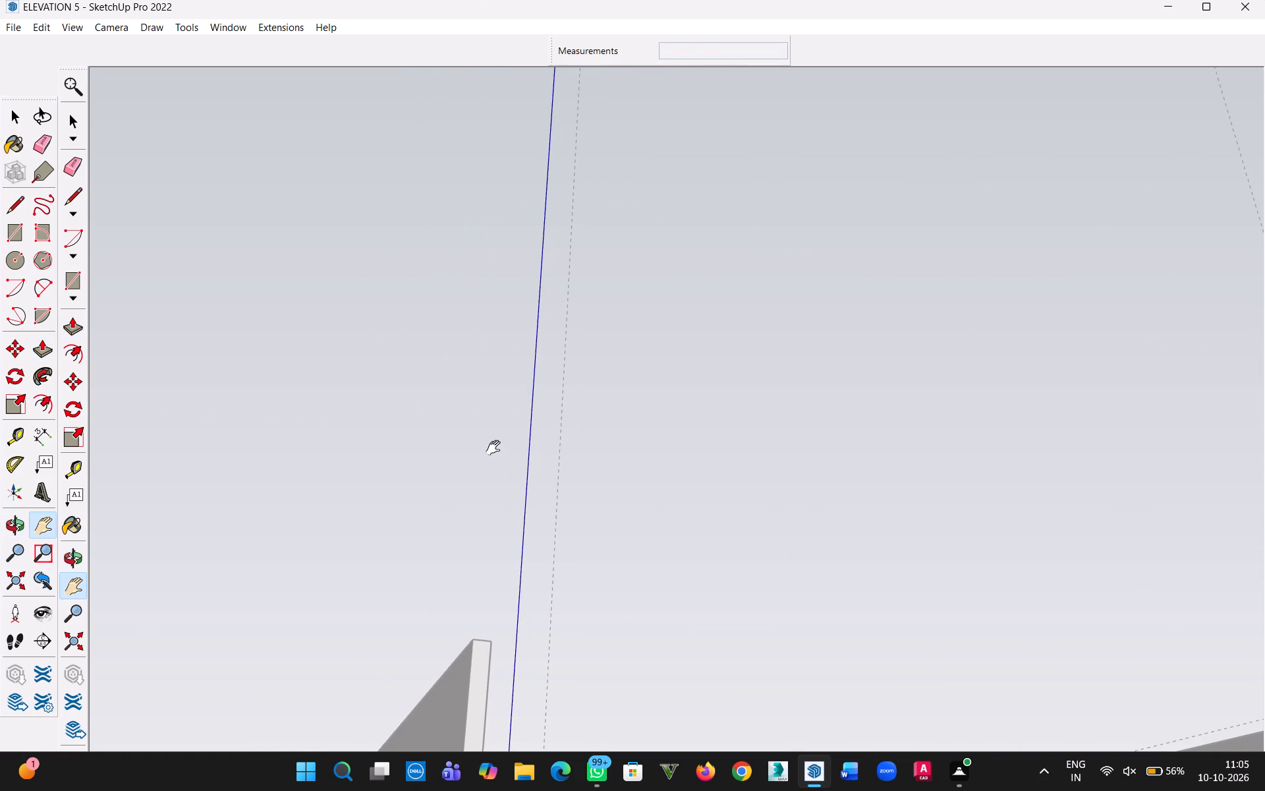
{"action": "scroll", "coordinate": [509, 423], "scroll_direction": "down", "scroll_amount": 11}
{"action": "scroll", "coordinate": [529, 348], "scroll_direction": "up", "scroll_amount": 1}
{"action": "middle_click_drag", "start_coordinate": [529, 348], "coordinate": [367, 670]}
{"action": "scroll", "coordinate": [419, 523], "scroll_direction": "down", "scroll_amount": 11}
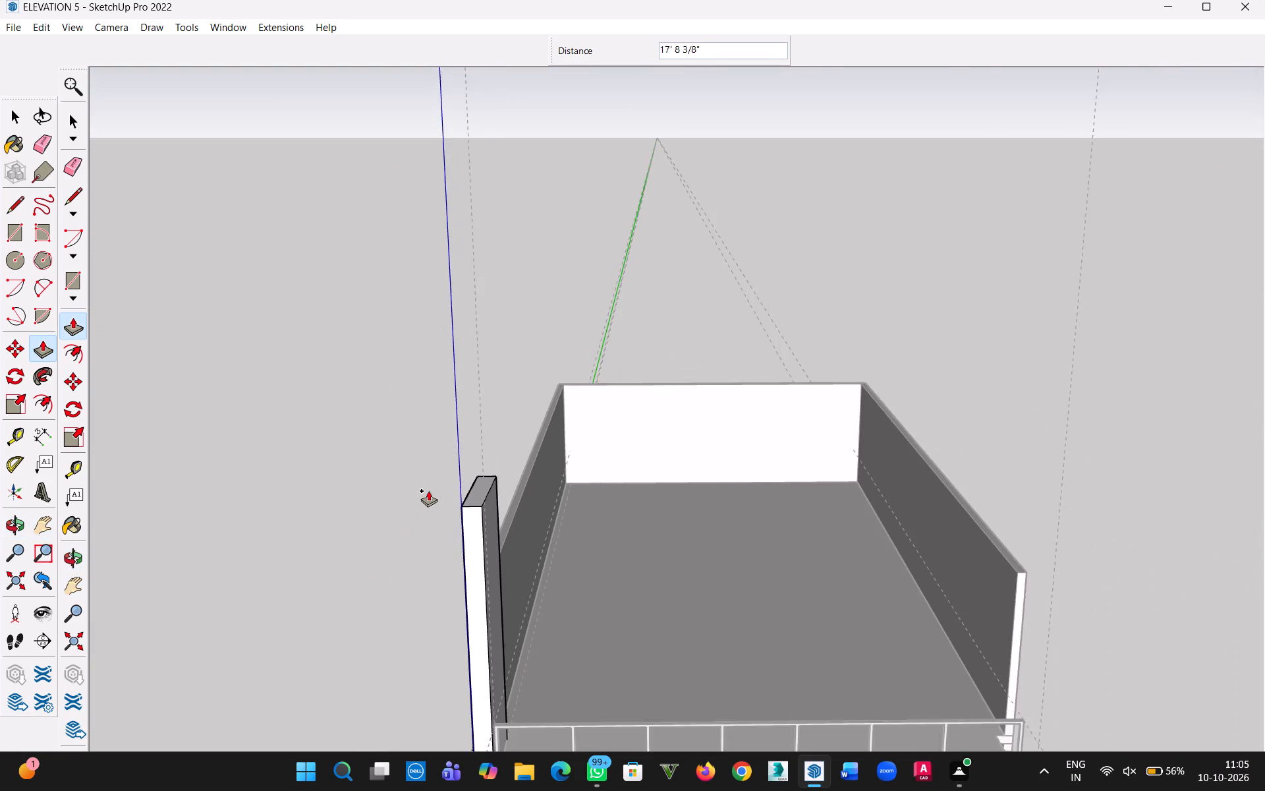
{"action": "scroll", "coordinate": [431, 475], "scroll_direction": "down", "scroll_amount": 17}
{"action": "left_click", "coordinate": [438, 238]}
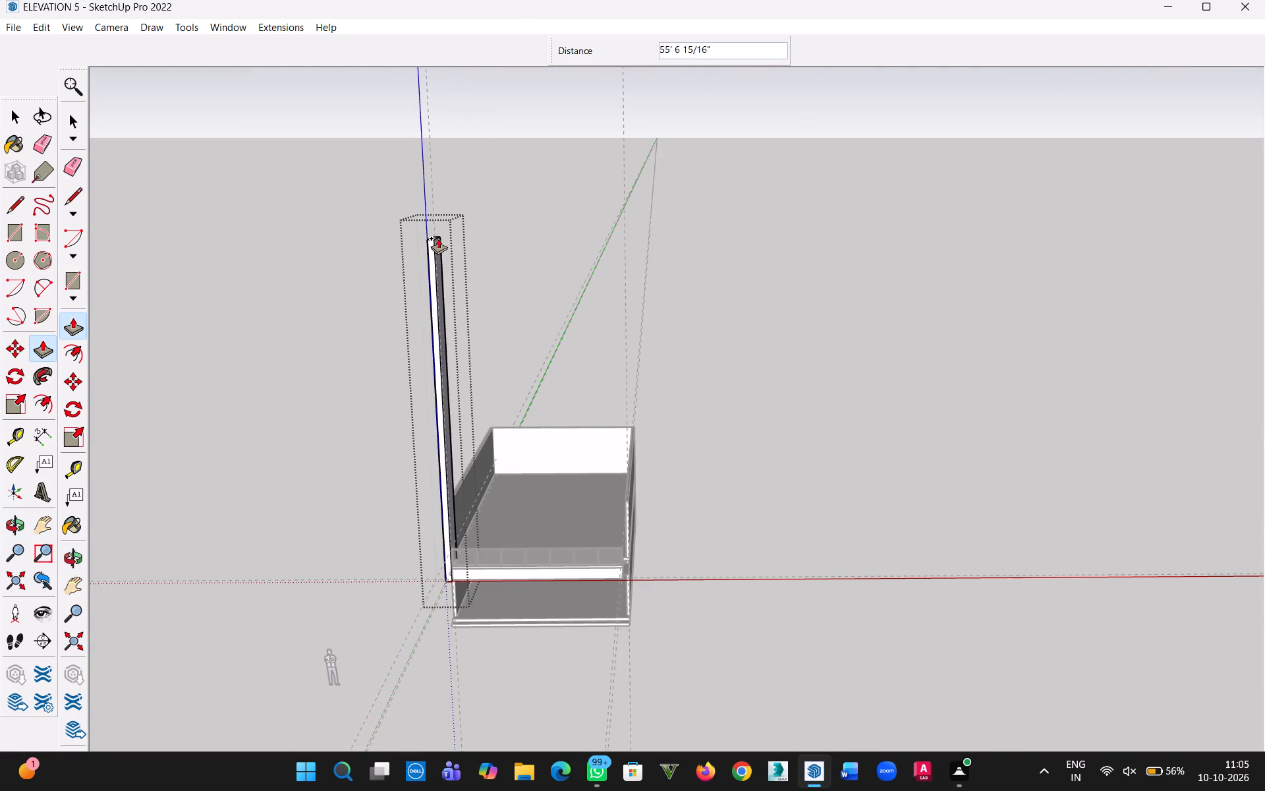
{"action": "left_click", "coordinate": [16, 116]}
{"action": "left_click", "coordinate": [811, 467]}
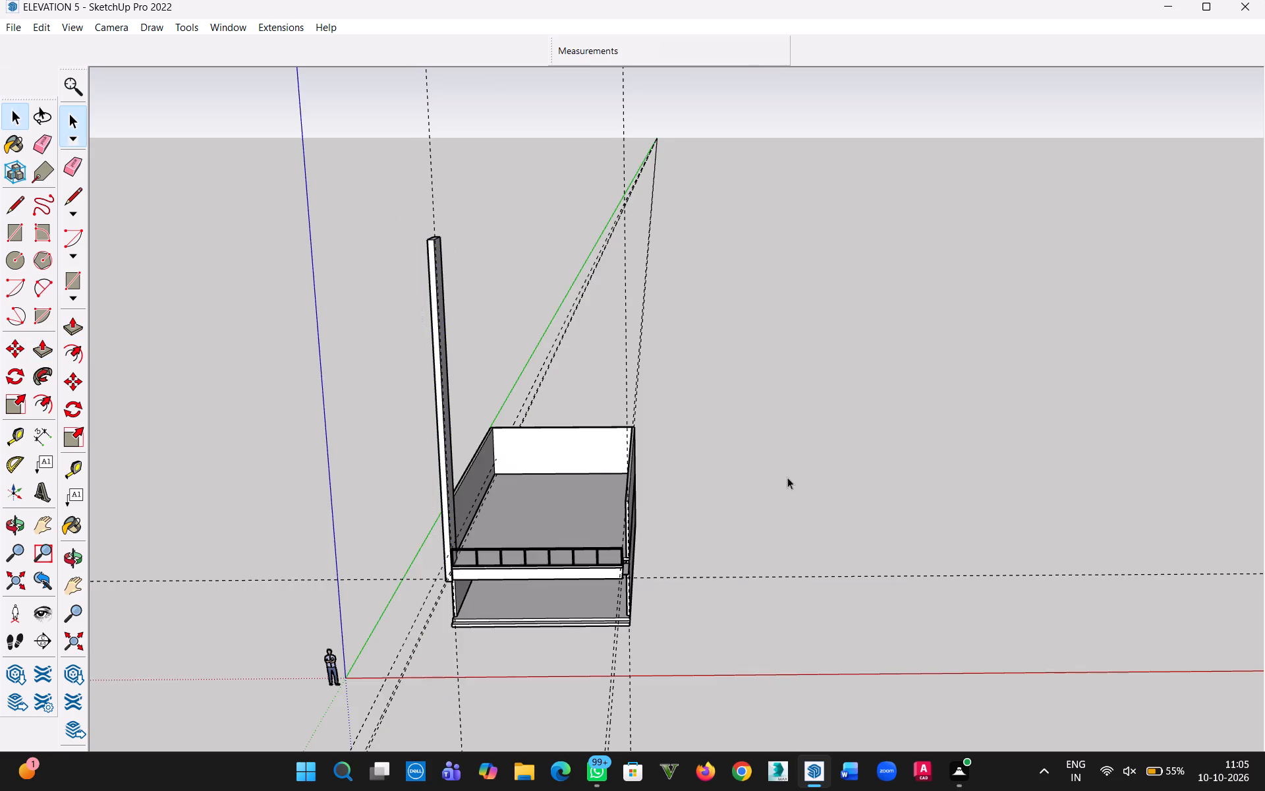
Delete the upper storey's wall group standing on the slab behind the balcony.
{"action": "middle_click_drag", "start_coordinate": [725, 508], "coordinate": [445, 487]}
{"action": "scroll", "coordinate": [702, 481], "scroll_direction": "up", "scroll_amount": 9}
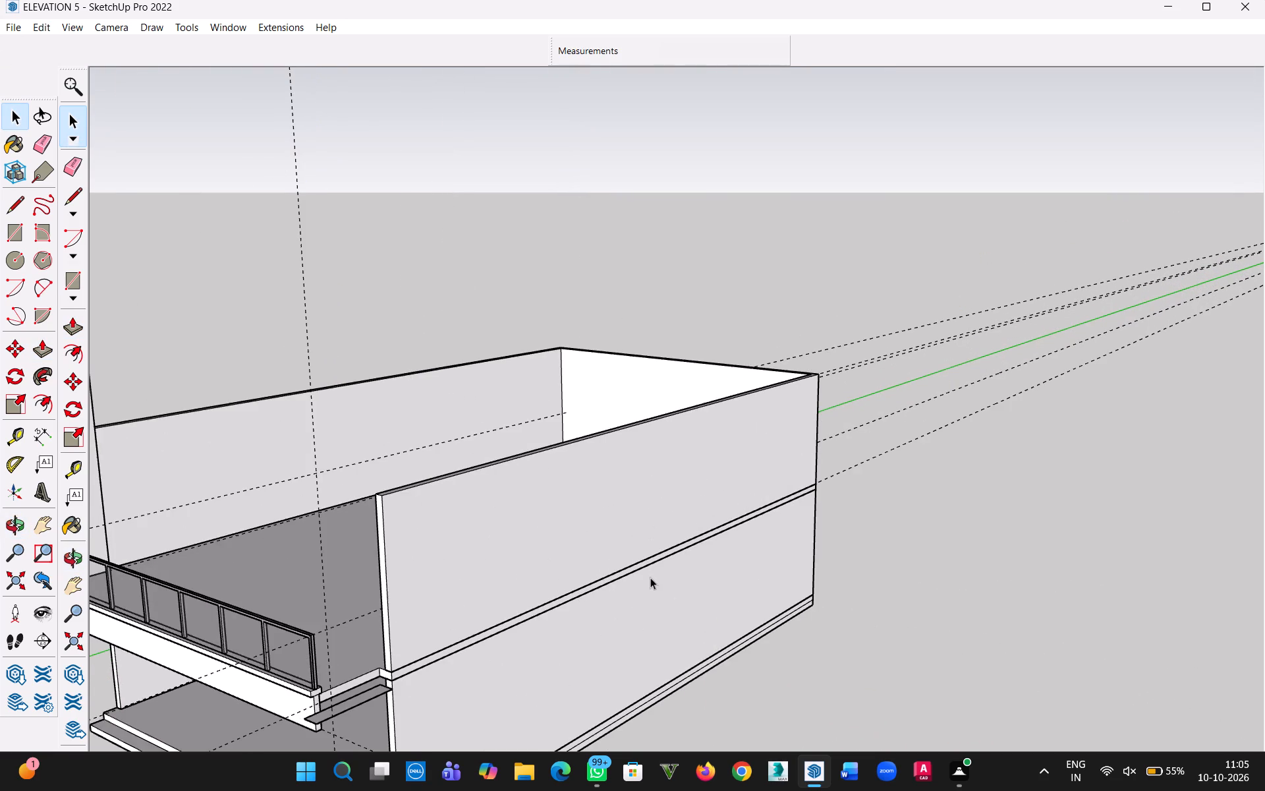
{"action": "scroll", "coordinate": [654, 596], "scroll_direction": "down", "scroll_amount": 3}
{"action": "left_click", "coordinate": [642, 613], "text": "ctrl"}
{"action": "left_click", "coordinate": [599, 545], "text": "ctrl"}
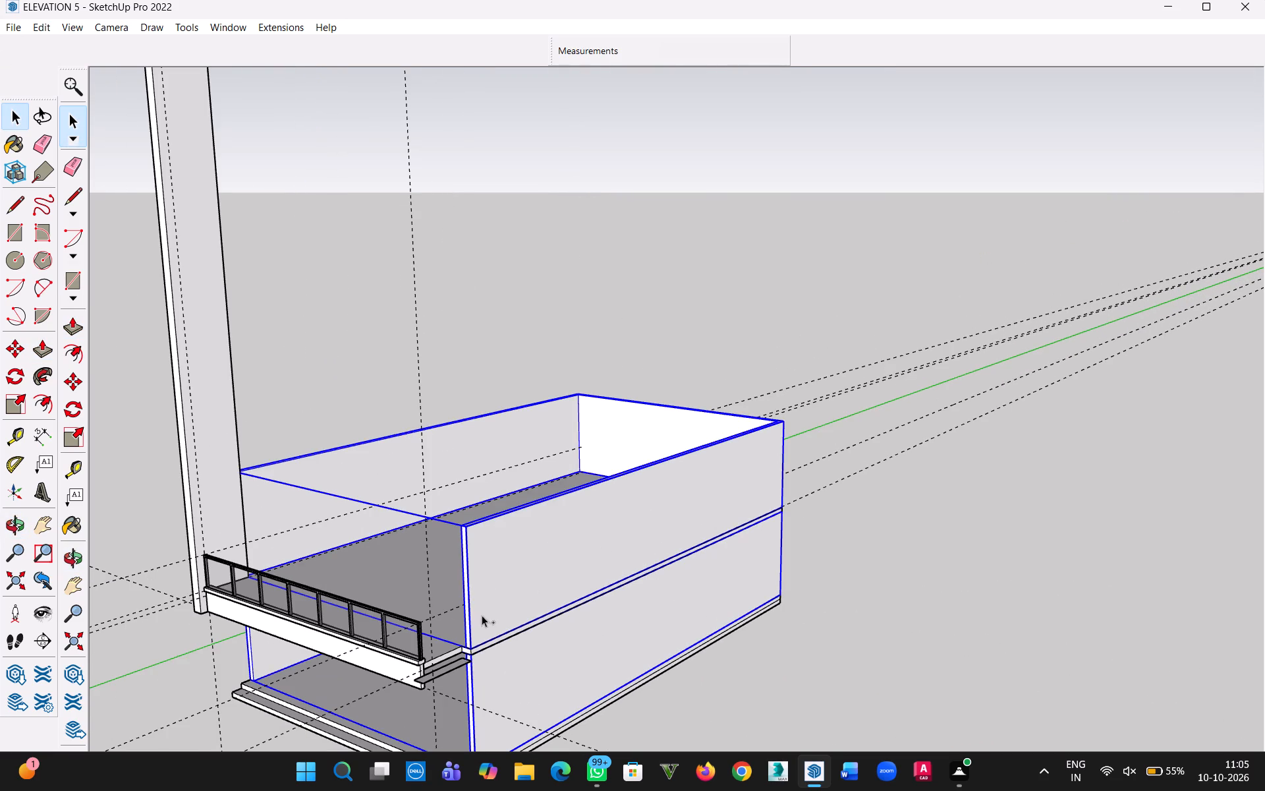
{"action": "left_click", "coordinate": [439, 653], "text": "ctrl"}
{"action": "middle_click_drag", "start_coordinate": [749, 638], "coordinate": [560, 508]}
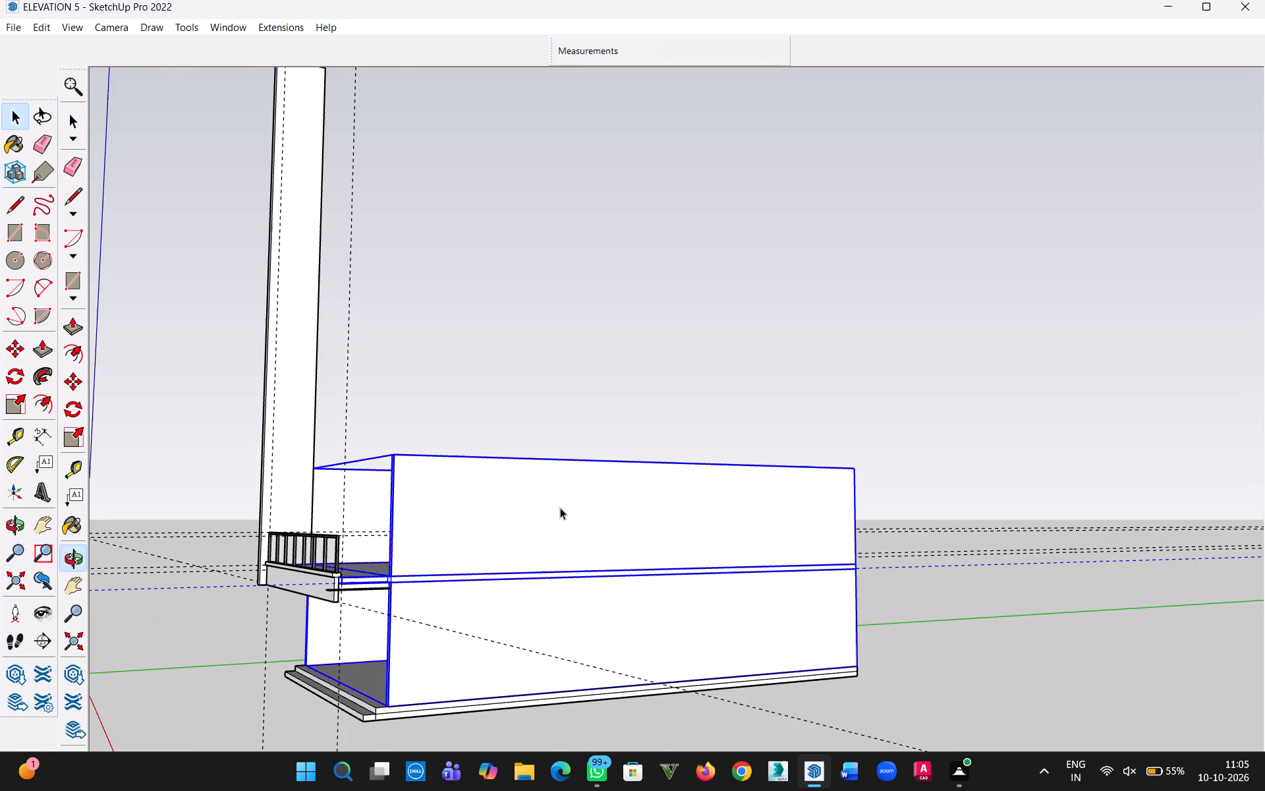
{"action": "left_click", "coordinate": [560, 508]}
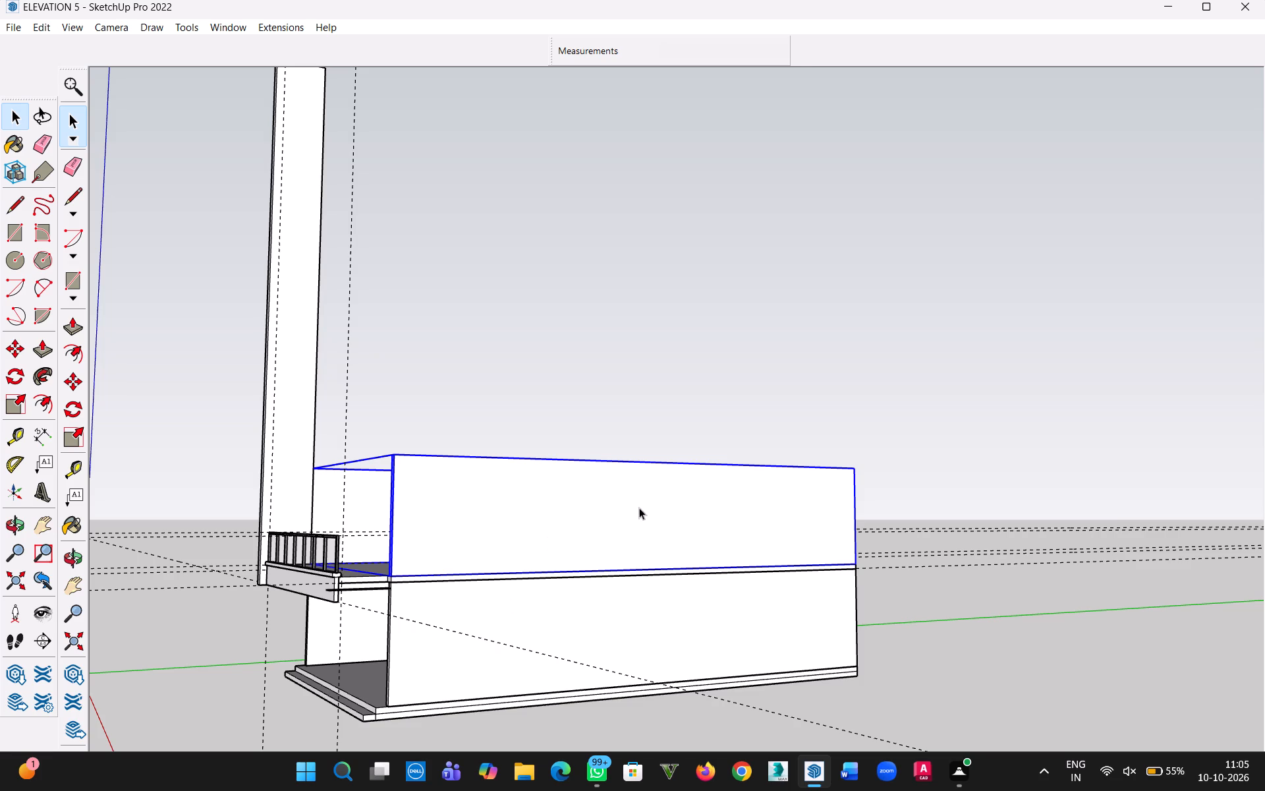
{"action": "key", "text": "Delete"}
Select the floor slab on top of the lower storey's walls.
{"action": "middle_click_drag", "start_coordinate": [652, 517], "coordinate": [565, 697]}
{"action": "scroll", "coordinate": [565, 697], "scroll_direction": "up", "scroll_amount": 1}
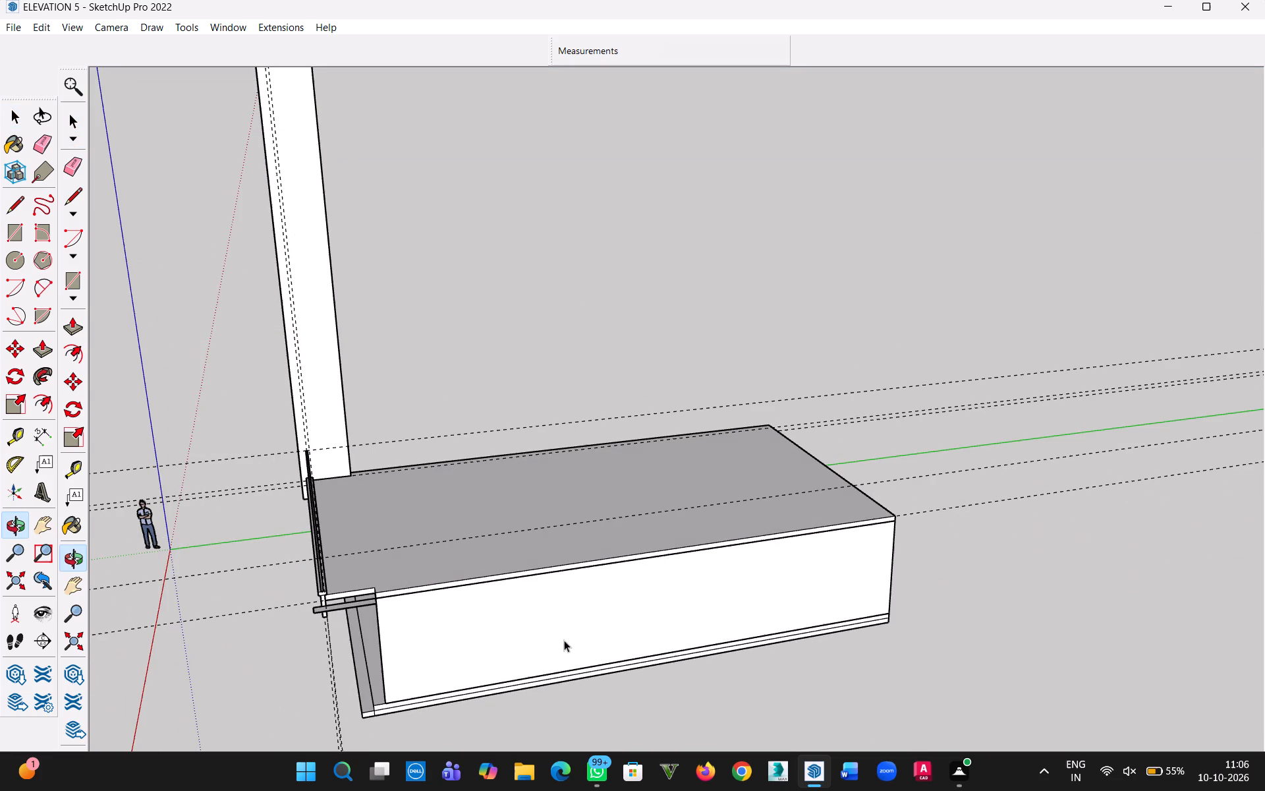
{"action": "middle_click_drag", "start_coordinate": [559, 629], "coordinate": [463, 713]}
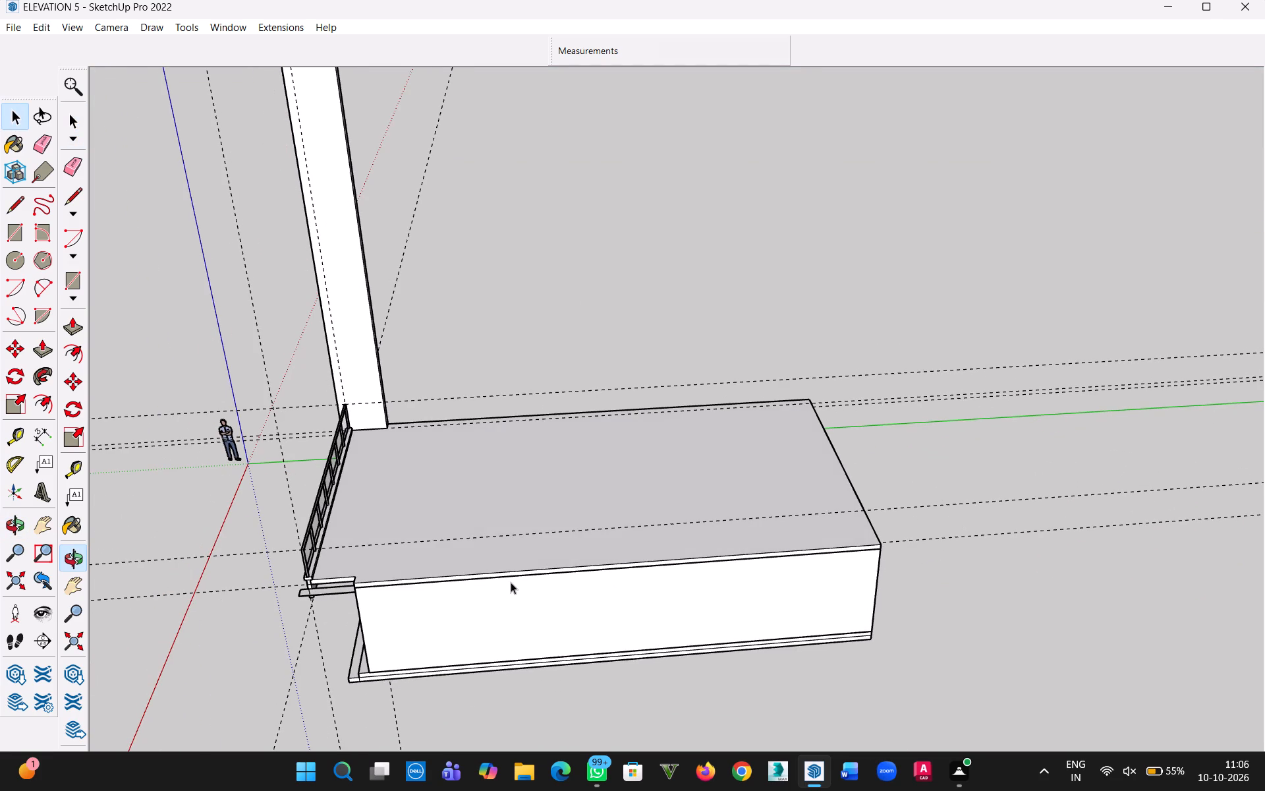
{"action": "scroll", "coordinate": [472, 550], "scroll_direction": "up", "scroll_amount": 7}
{"action": "scroll", "coordinate": [477, 568], "scroll_direction": "down", "scroll_amount": 2}
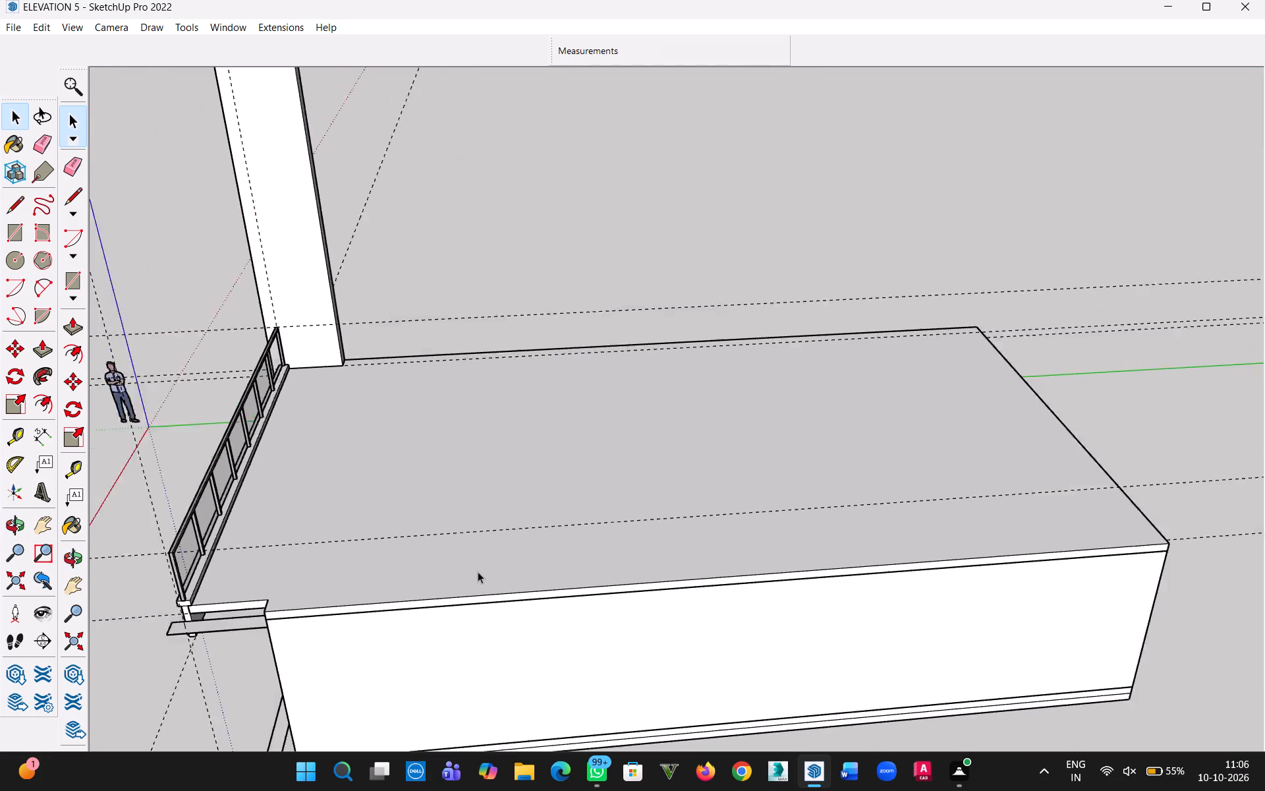
{"action": "scroll", "coordinate": [478, 571], "scroll_direction": "down", "scroll_amount": 2}
{"action": "left_click", "coordinate": [479, 639], "text": "ctrl"}
{"action": "left_click", "coordinate": [457, 538], "text": "ctrl"}
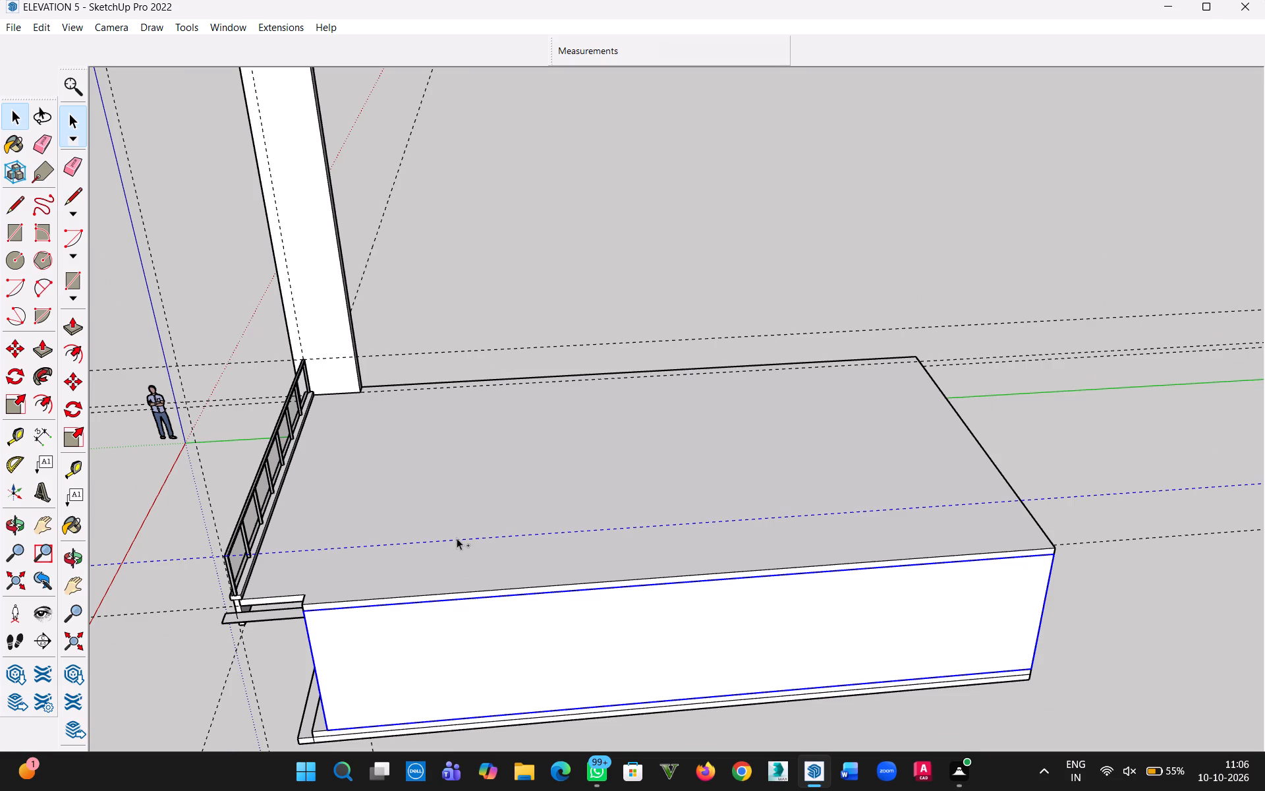
{"action": "left_click", "coordinate": [437, 496], "text": "ctrl"}
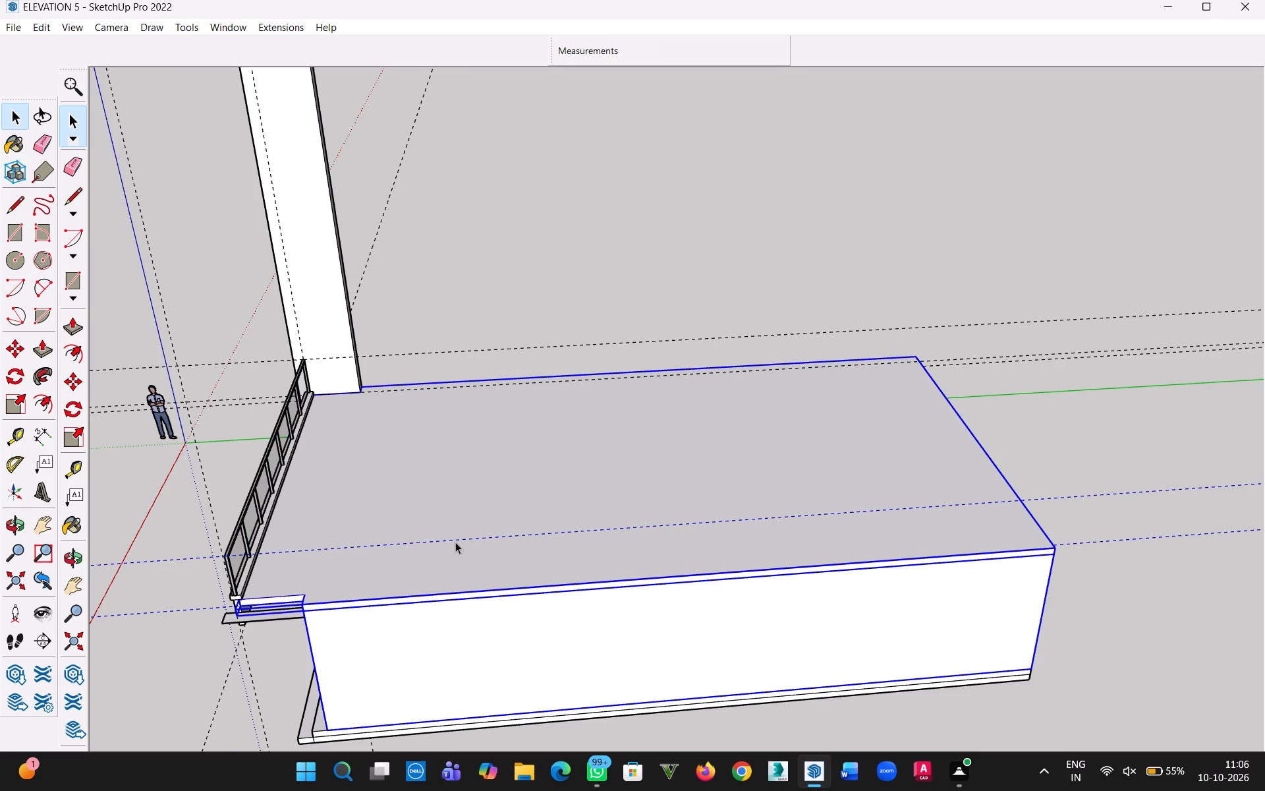
{"action": "left_click", "coordinate": [455, 543]}
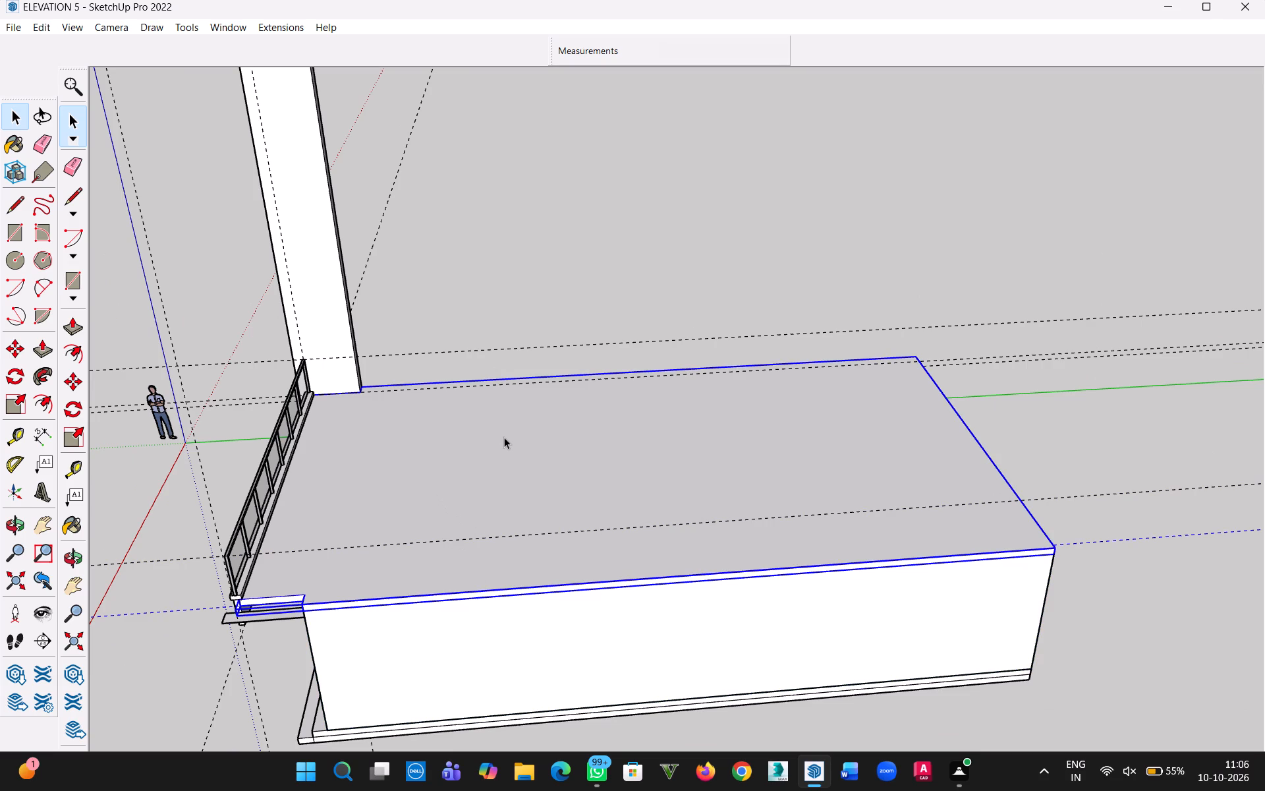
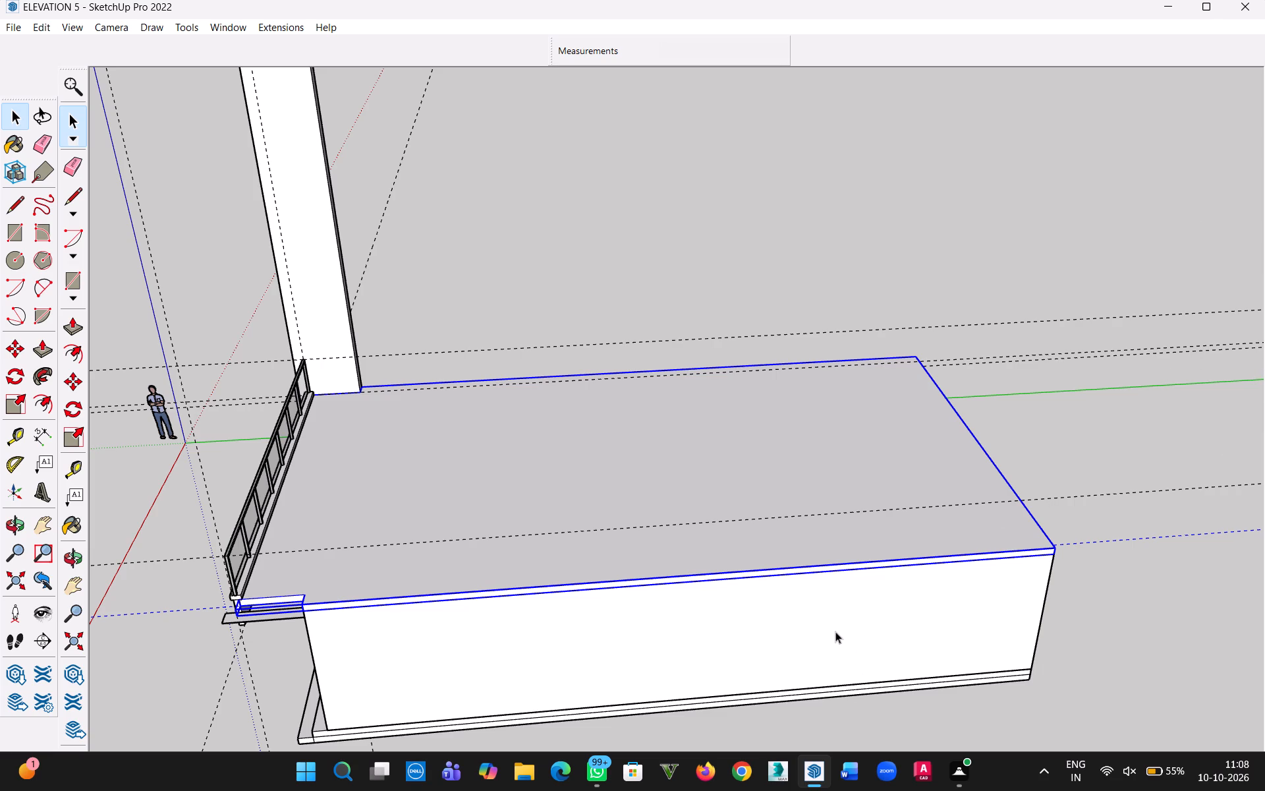
Copy the lower storey's walls together with its floor slab straight up 10' 6", repeated three times to stack three more storeys.
{"action": "left_click", "coordinate": [887, 631], "text": "ctrl"}
{"action": "key", "text": "m"}
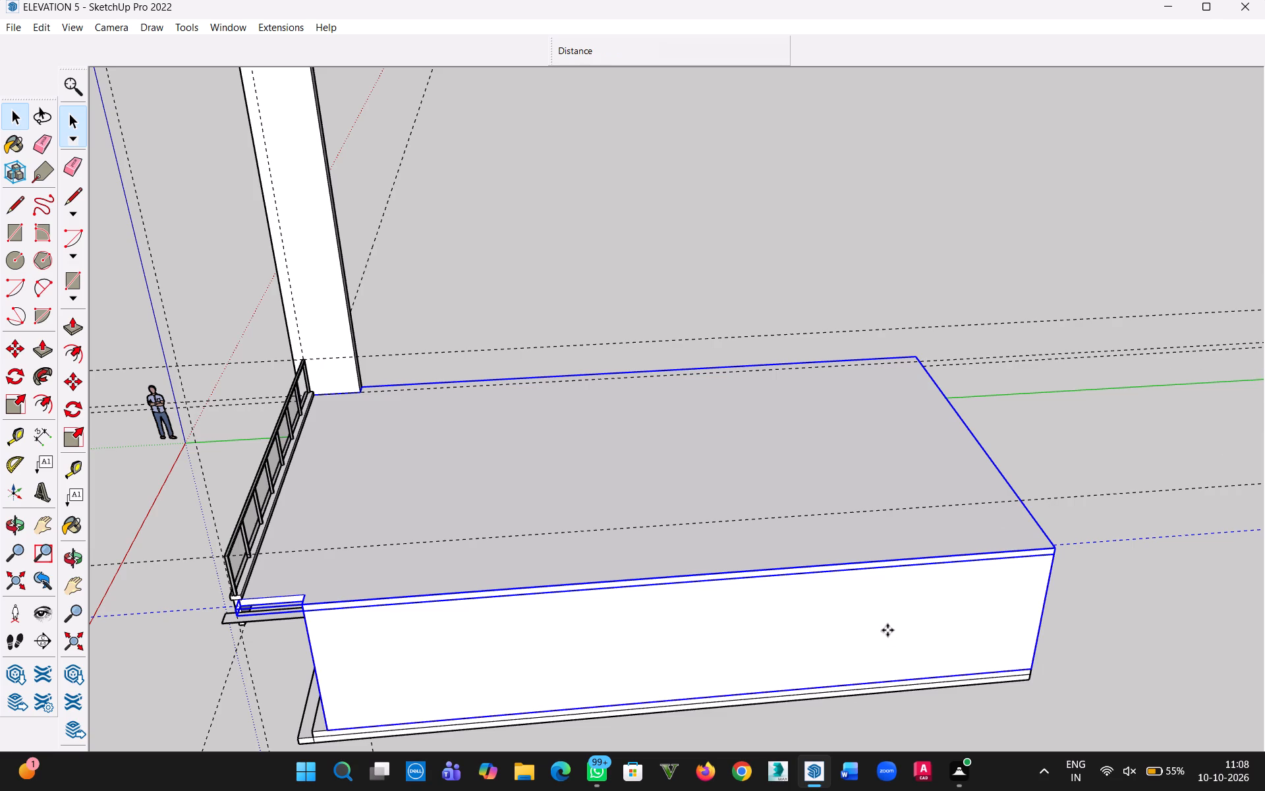
{"action": "scroll", "coordinate": [1040, 677], "scroll_direction": "up", "scroll_amount": 7}
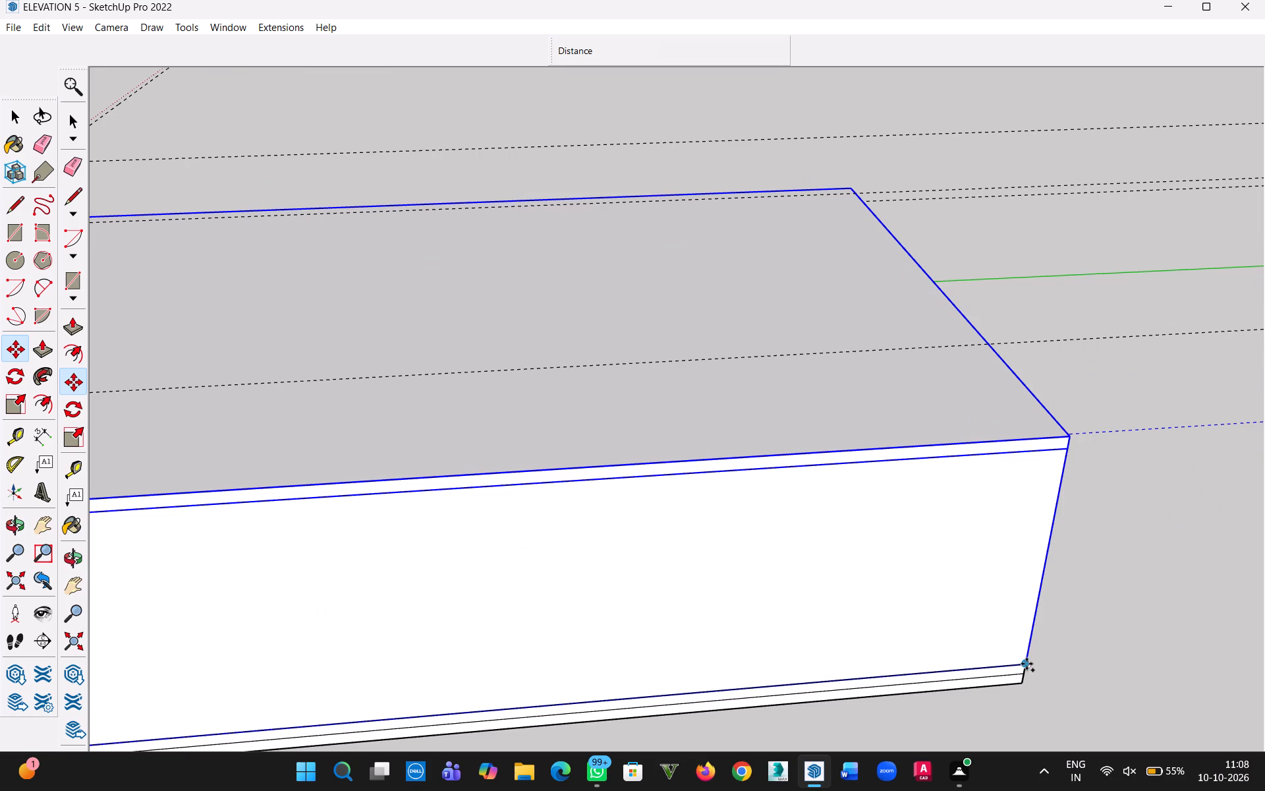
{"action": "left_click", "coordinate": [1026, 664]}
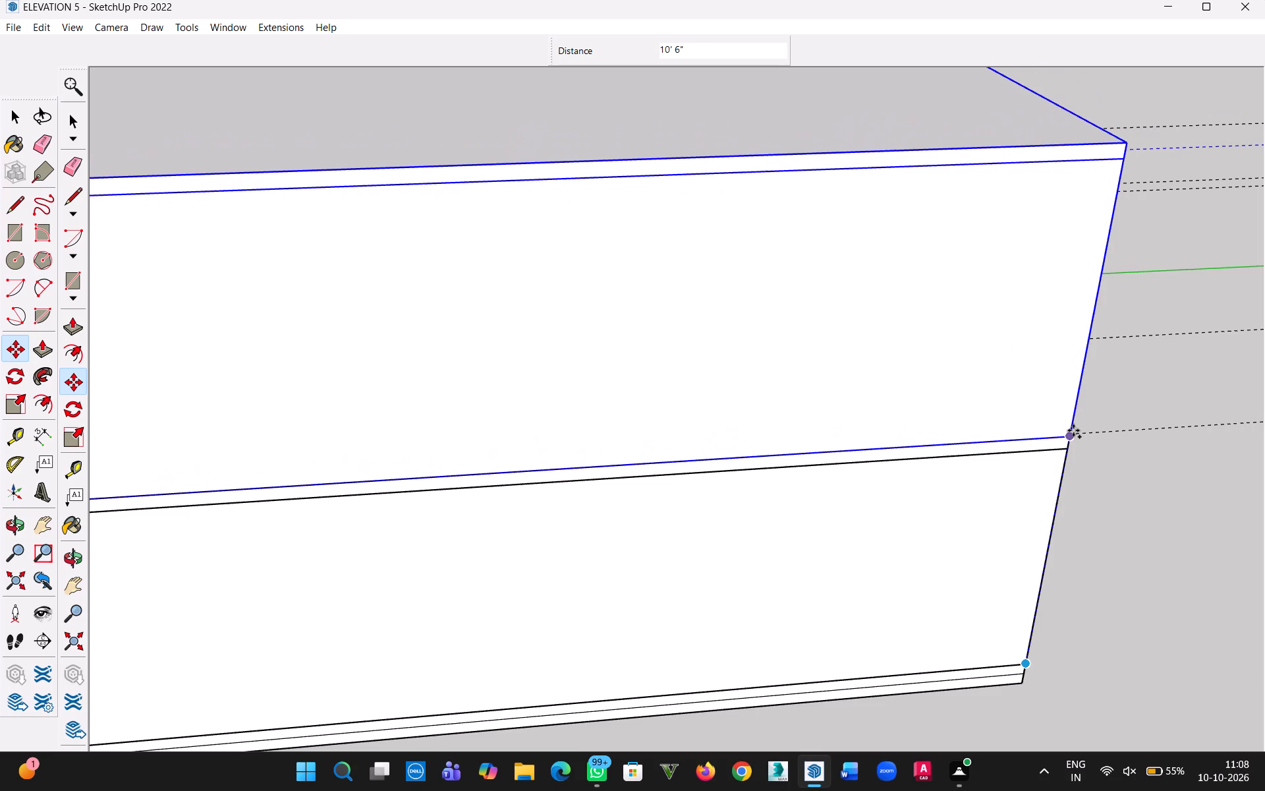
{"action": "left_click", "coordinate": [1073, 430]}
{"action": "key", "text": "x"}
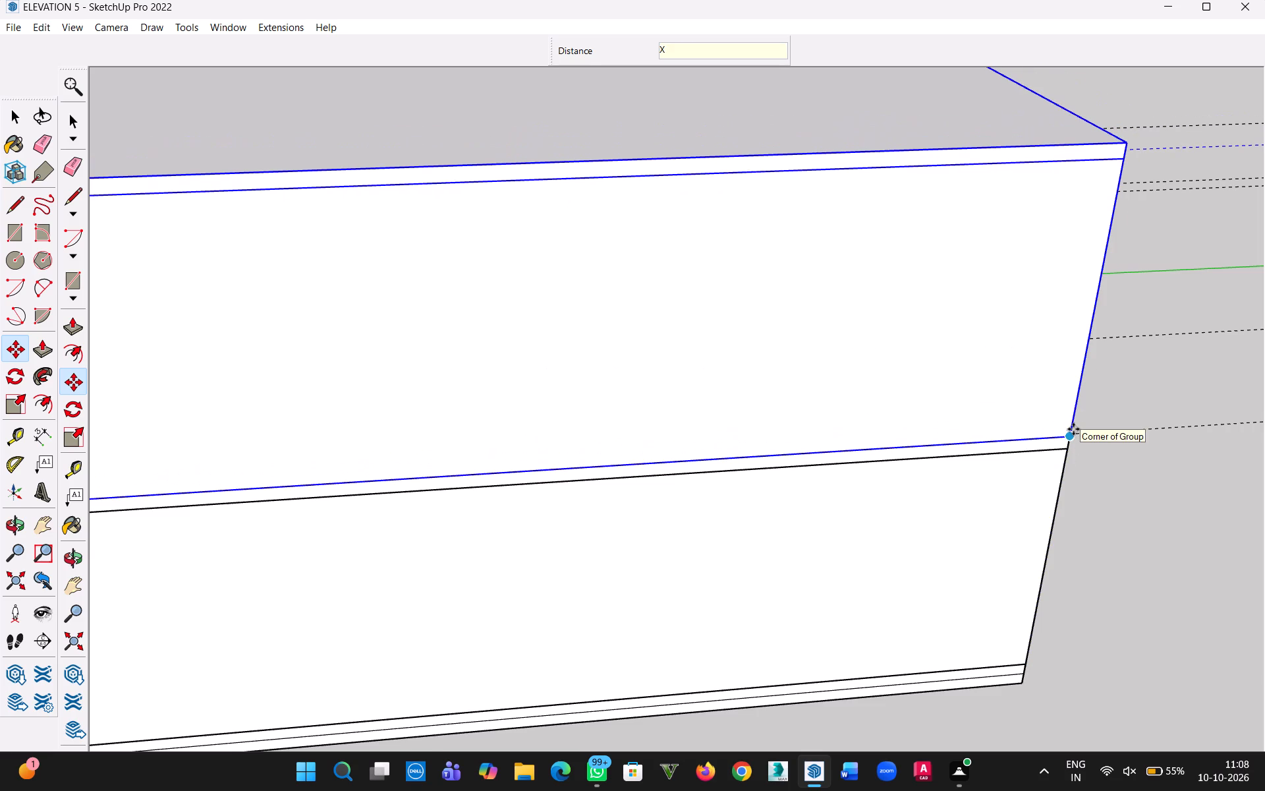
{"action": "key", "text": "3"}
{"action": "key", "text": "Return"}
{"action": "scroll", "coordinate": [1054, 469], "scroll_direction": "down", "scroll_amount": 13}
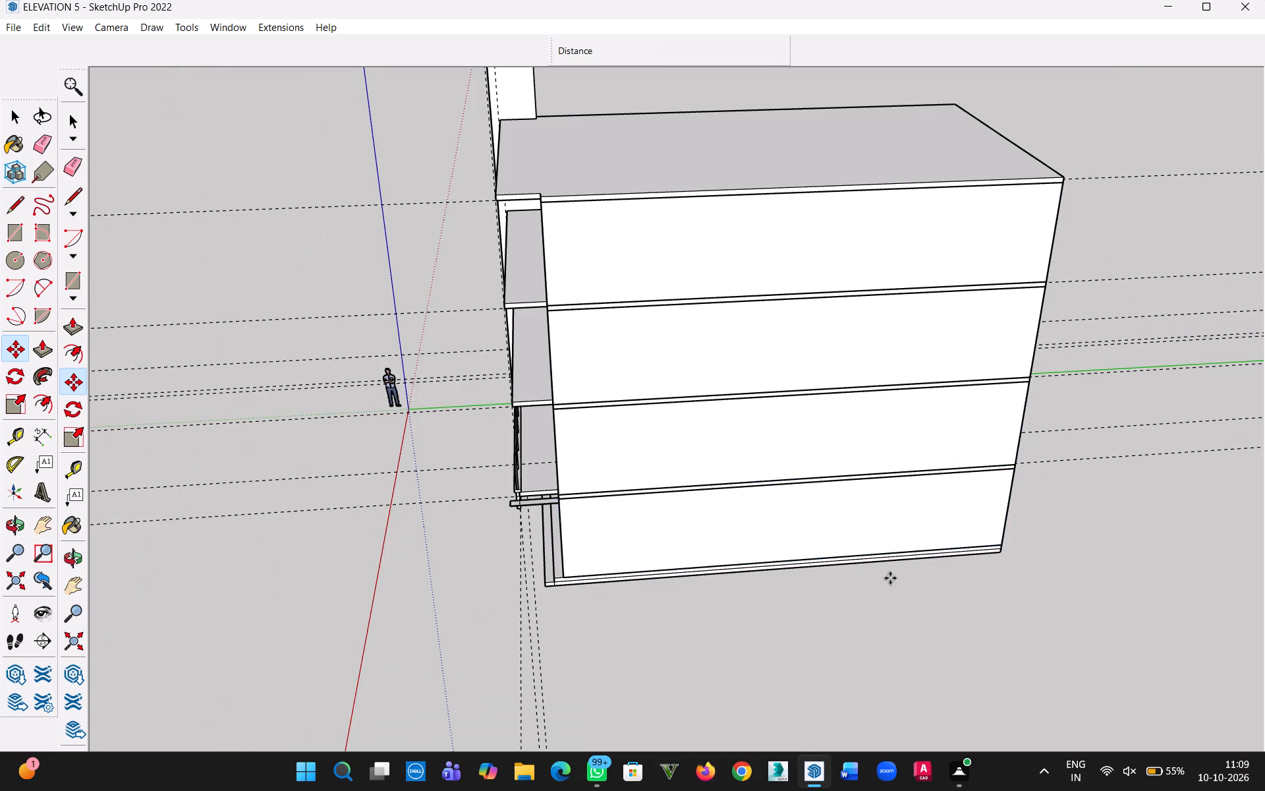
{"action": "middle_click_drag", "start_coordinate": [901, 581], "coordinate": [1121, 405]}
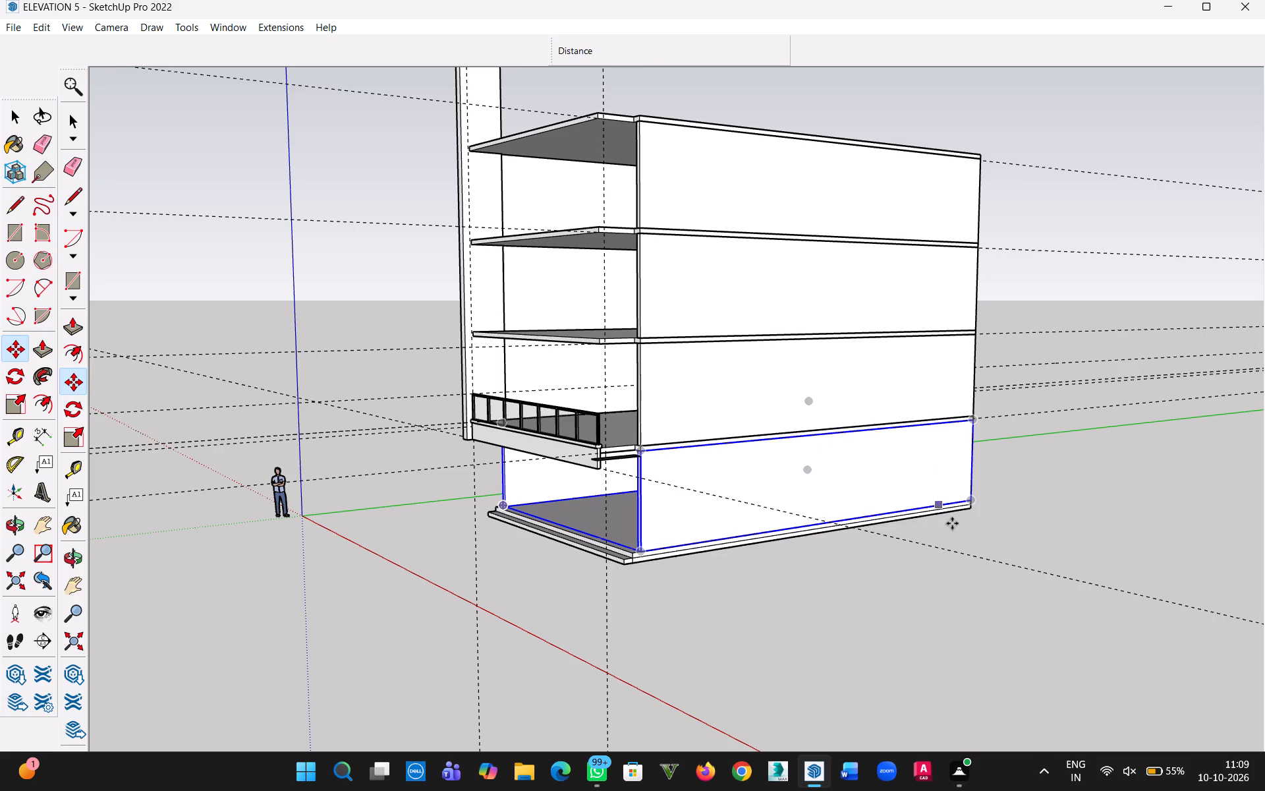
{"action": "left_click", "coordinate": [13, 113]}
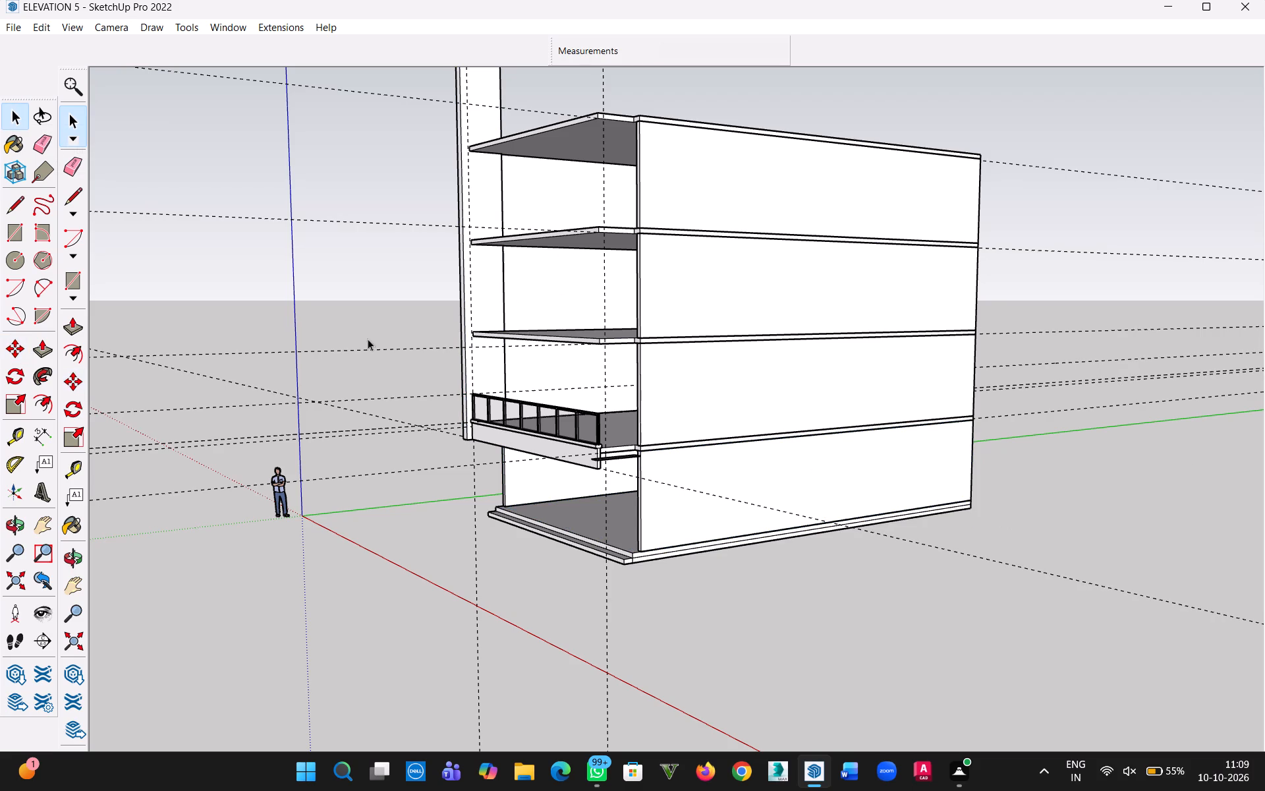
{"action": "left_click", "coordinate": [375, 316]}
Move the flat pier rectangle at the balcony's open end straight down 1', level with the bottom of the balcony beam.
{"action": "middle_click_drag", "start_coordinate": [379, 320], "coordinate": [785, 428]}
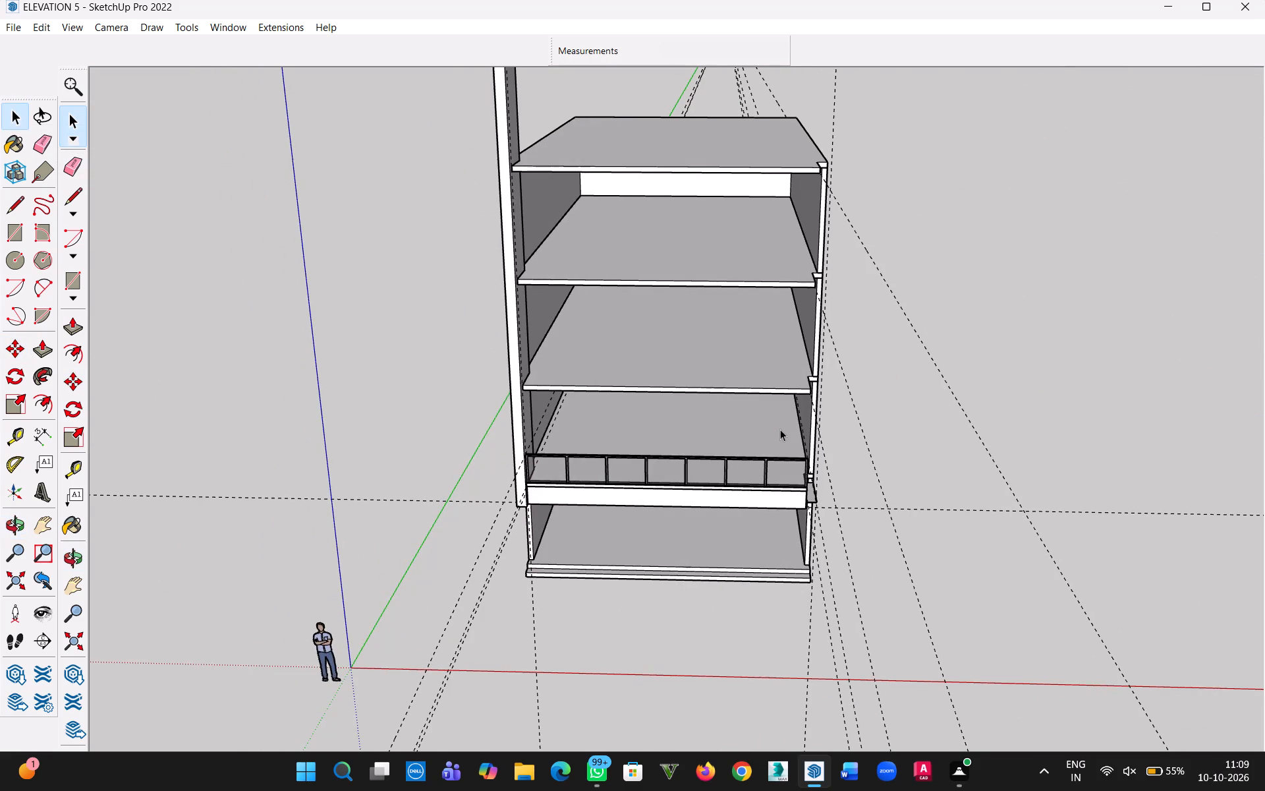
{"action": "middle_click_drag", "start_coordinate": [808, 450], "coordinate": [530, 466]}
{"action": "scroll", "coordinate": [698, 527], "scroll_direction": "up", "scroll_amount": 8}
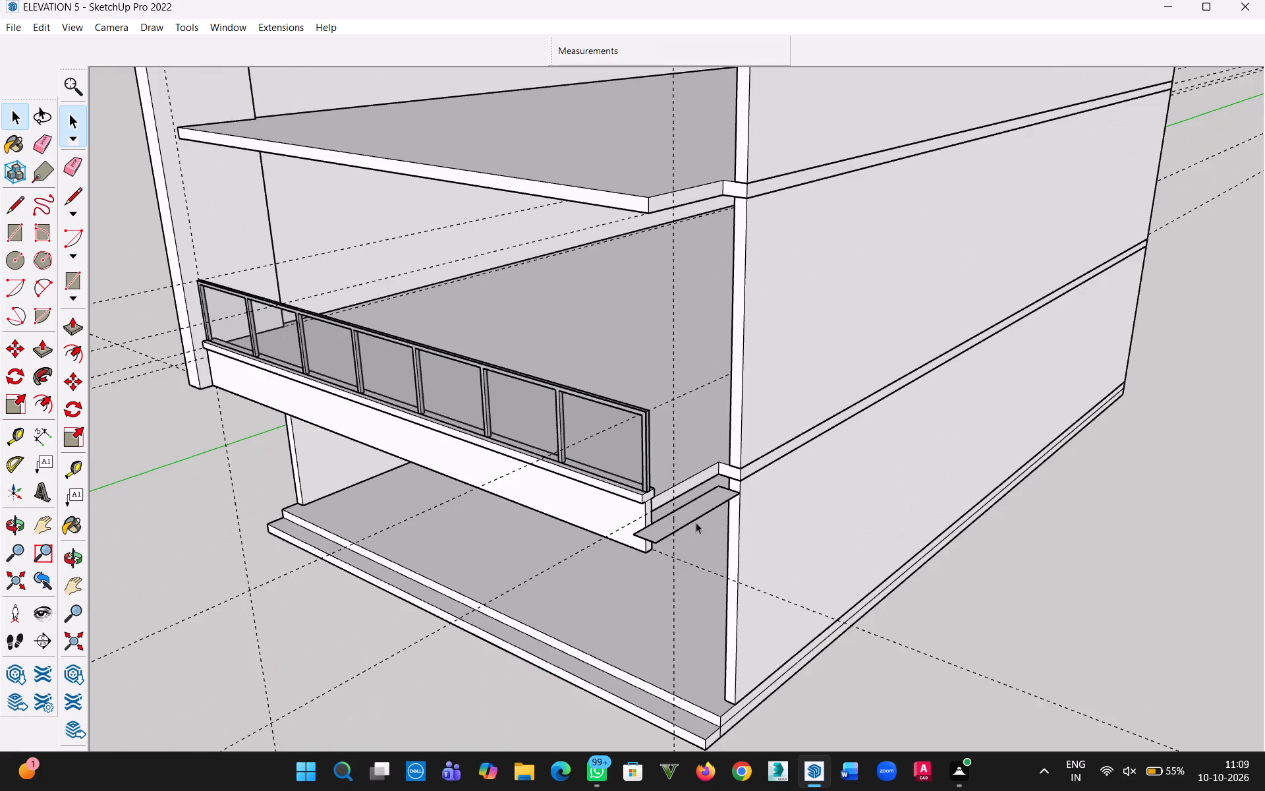
{"action": "scroll", "coordinate": [691, 522], "scroll_direction": "up", "scroll_amount": 1}
{"action": "middle_click_drag", "start_coordinate": [691, 522], "coordinate": [700, 426]}
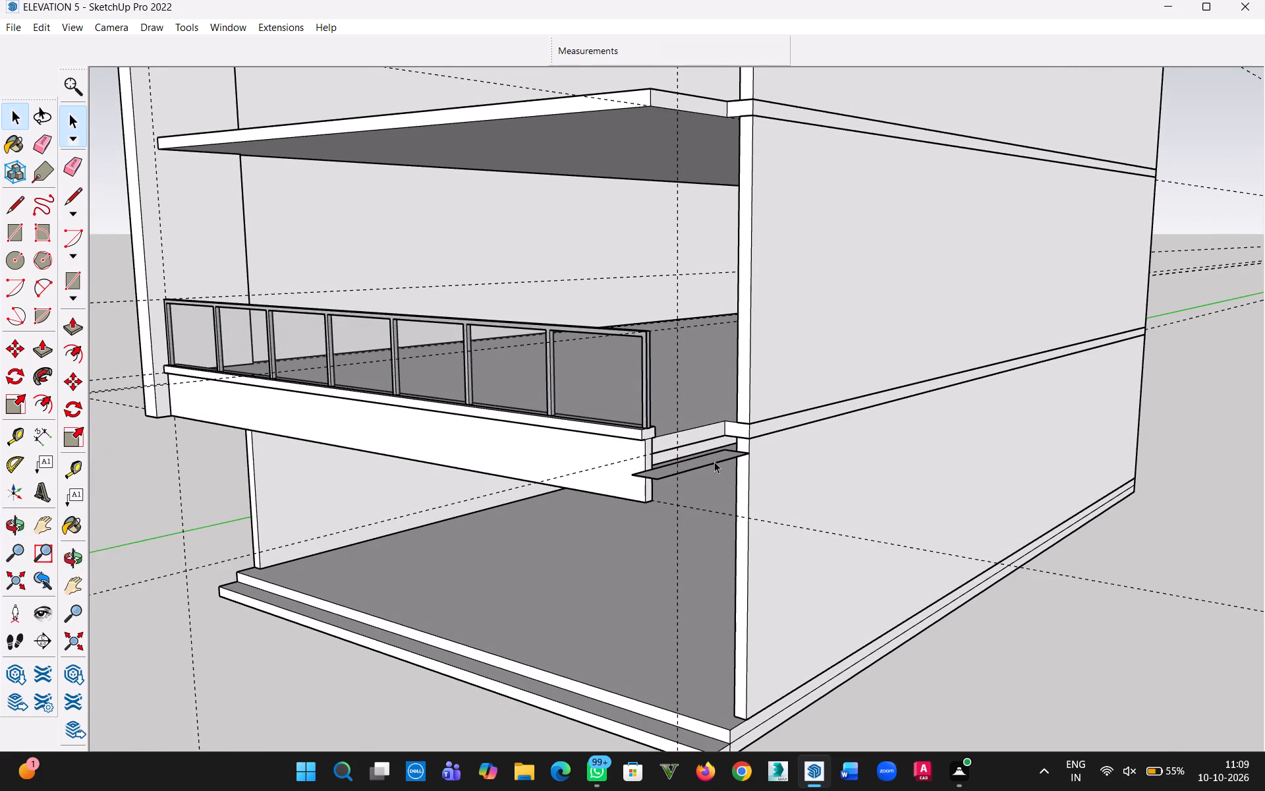
{"action": "middle_click_drag", "start_coordinate": [714, 461], "coordinate": [689, 525]}
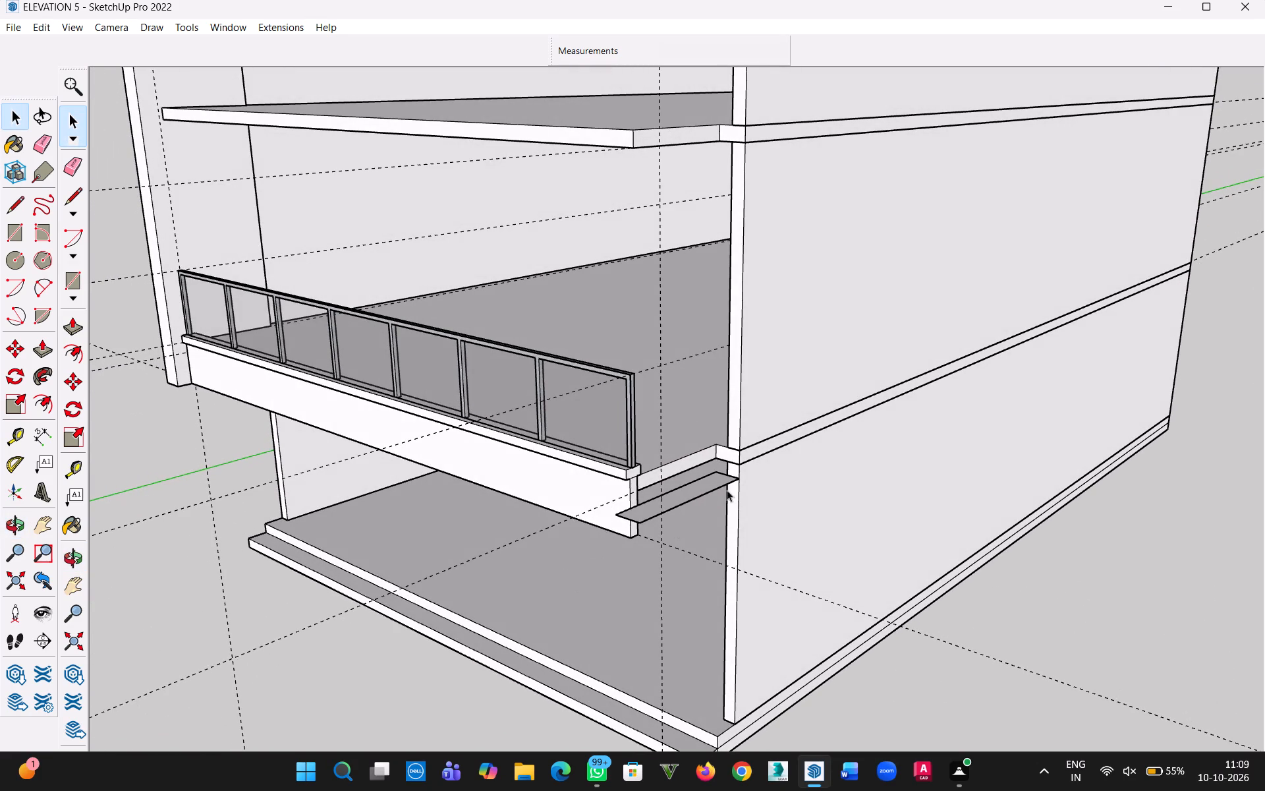
{"action": "left_click", "coordinate": [708, 488]}
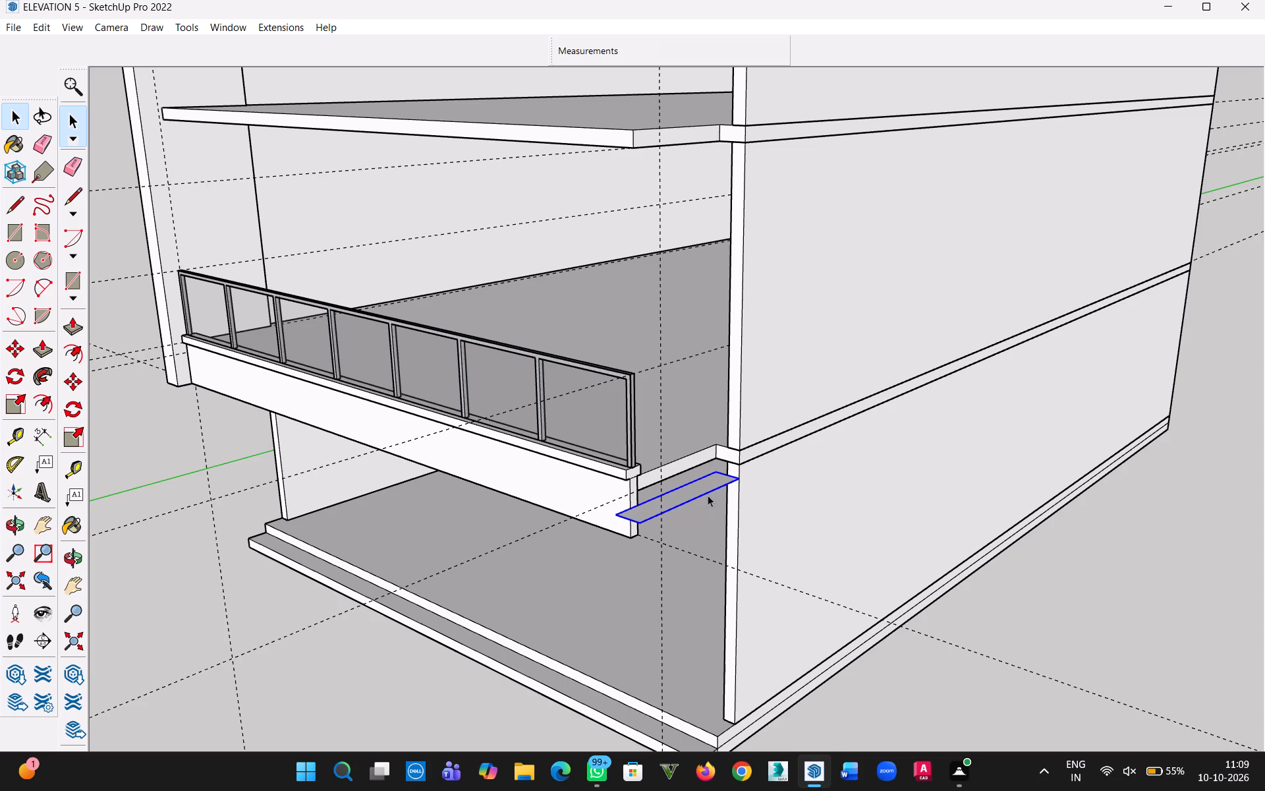
{"action": "key", "text": "m"}
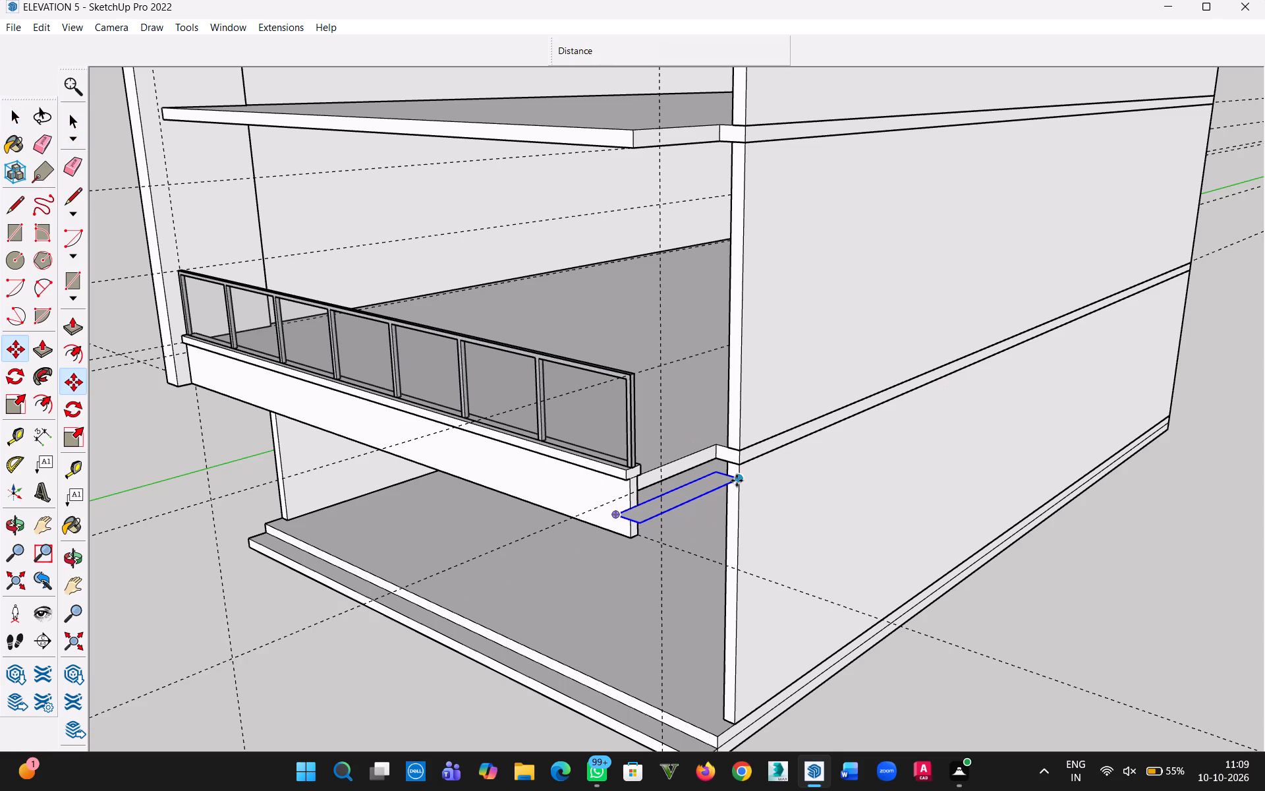
{"action": "left_click", "coordinate": [737, 481]}
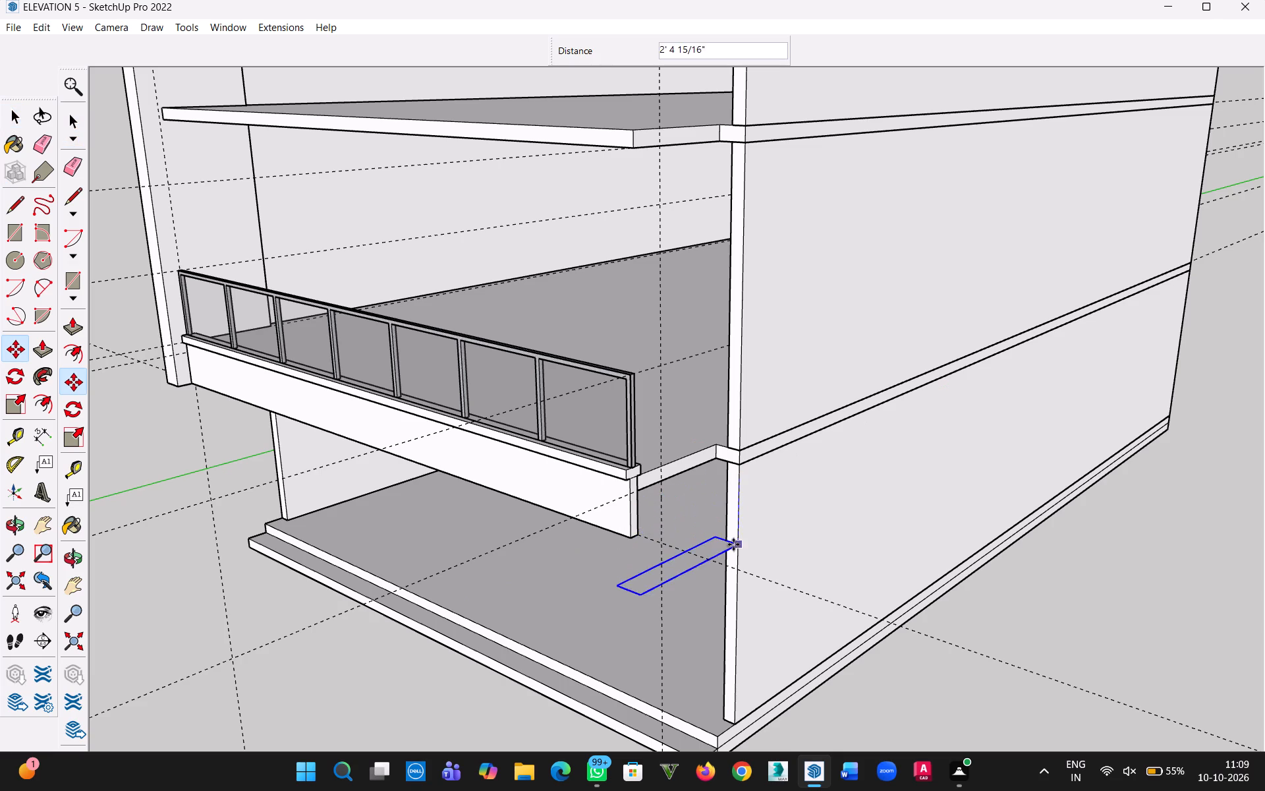
{"action": "left_click", "coordinate": [734, 504]}
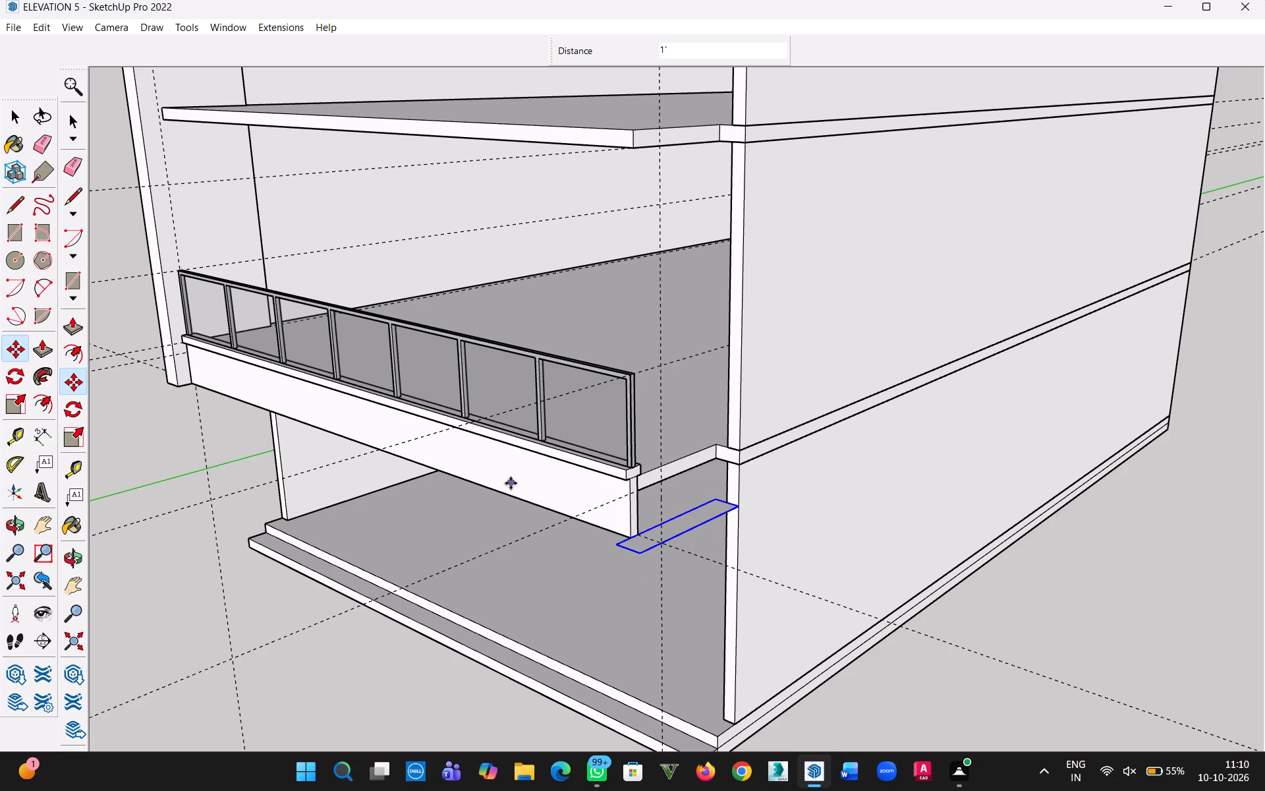
Open the lowered rectangle's group and pull its face up 23' into a pier reaching the second slab above the balcony.
{"action": "key", "text": "p"}
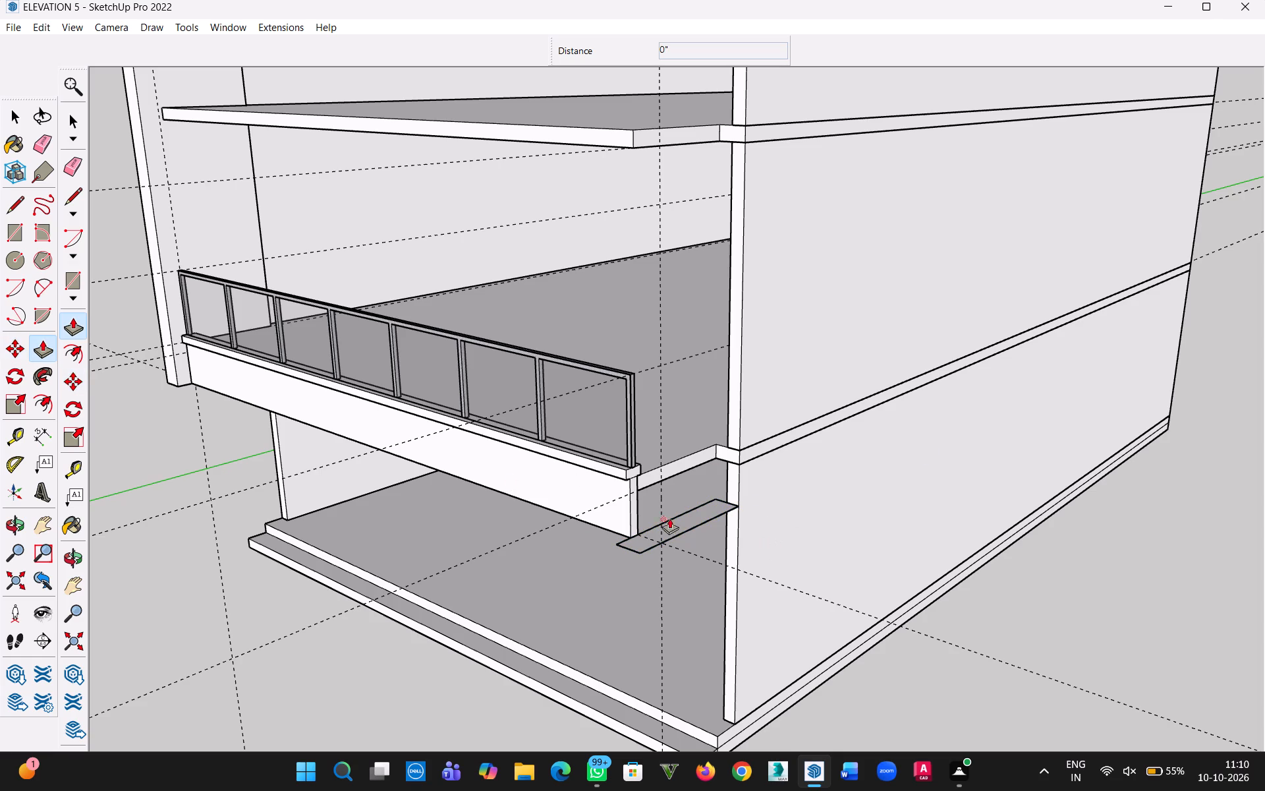
{"action": "left_click", "coordinate": [28, 123]}
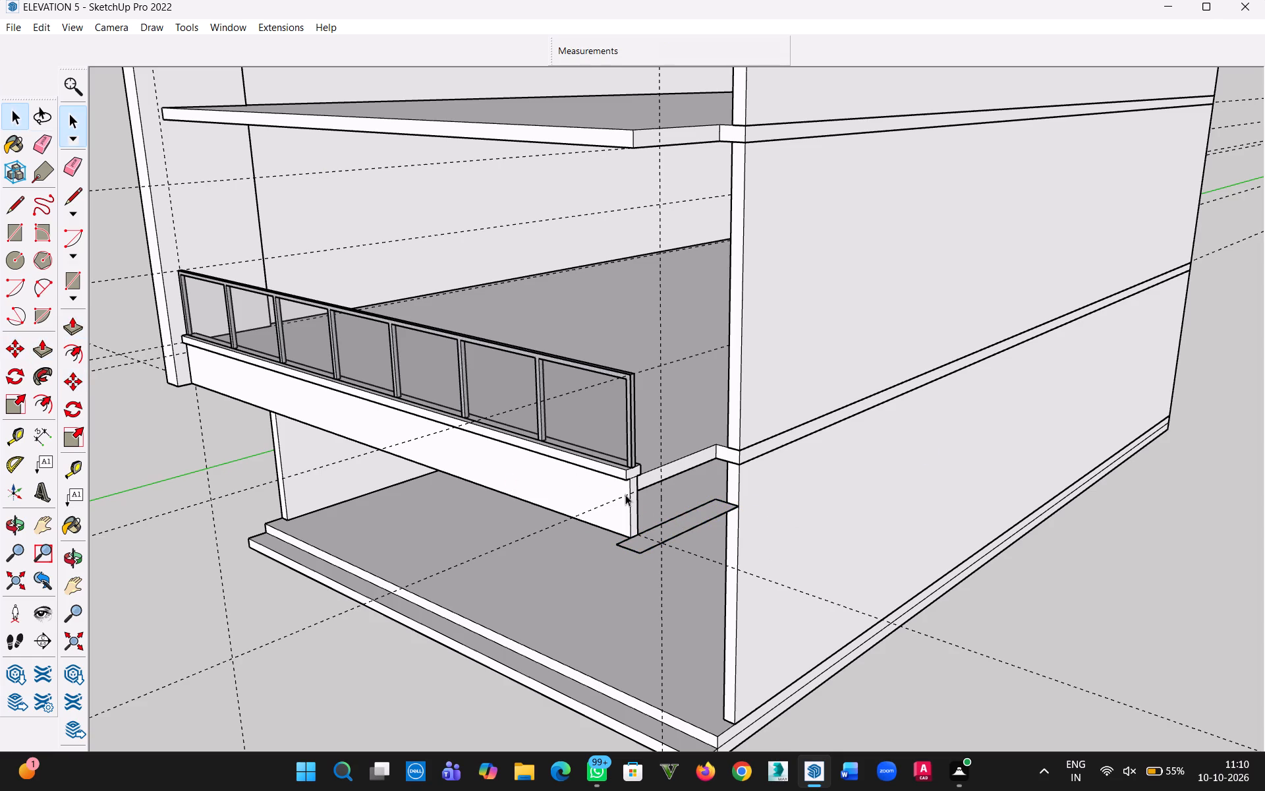
{"action": "double_click", "coordinate": [693, 517]}
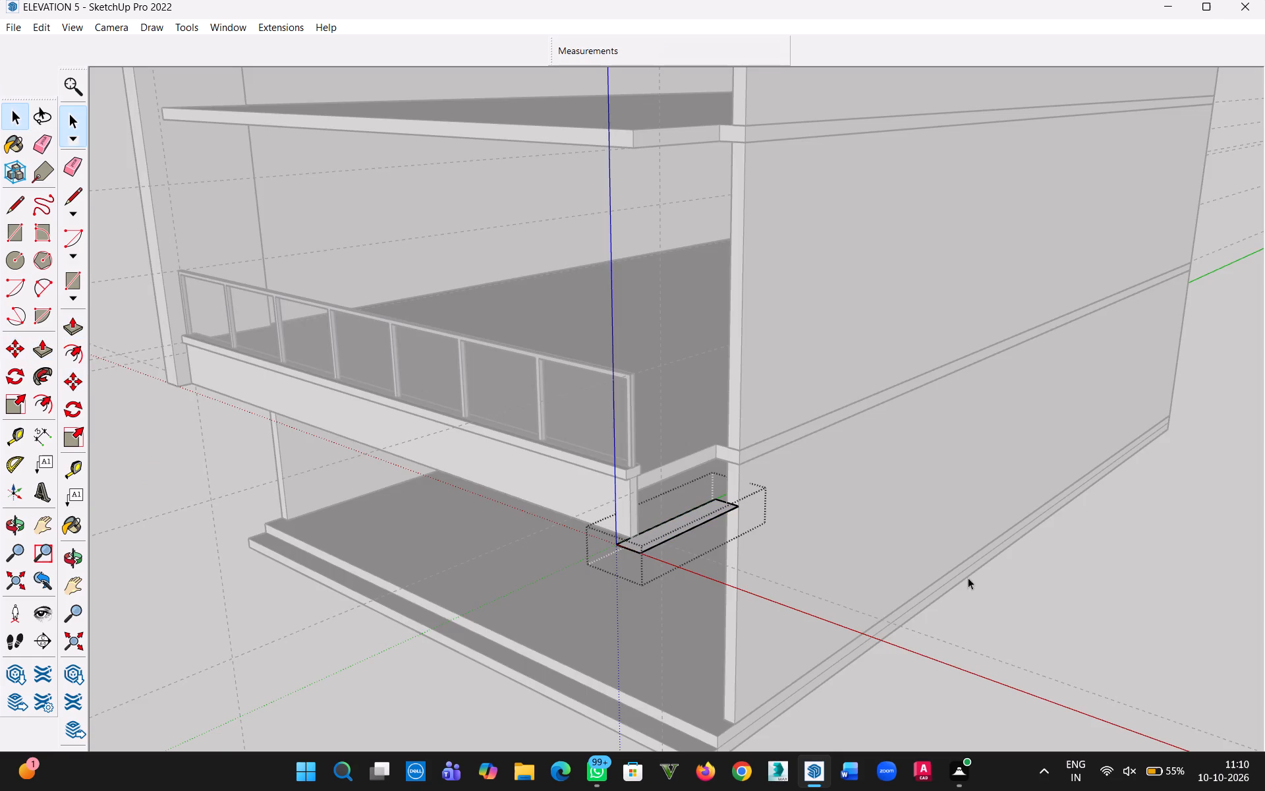
{"action": "middle_click_drag", "start_coordinate": [968, 577], "coordinate": [1032, 678]}
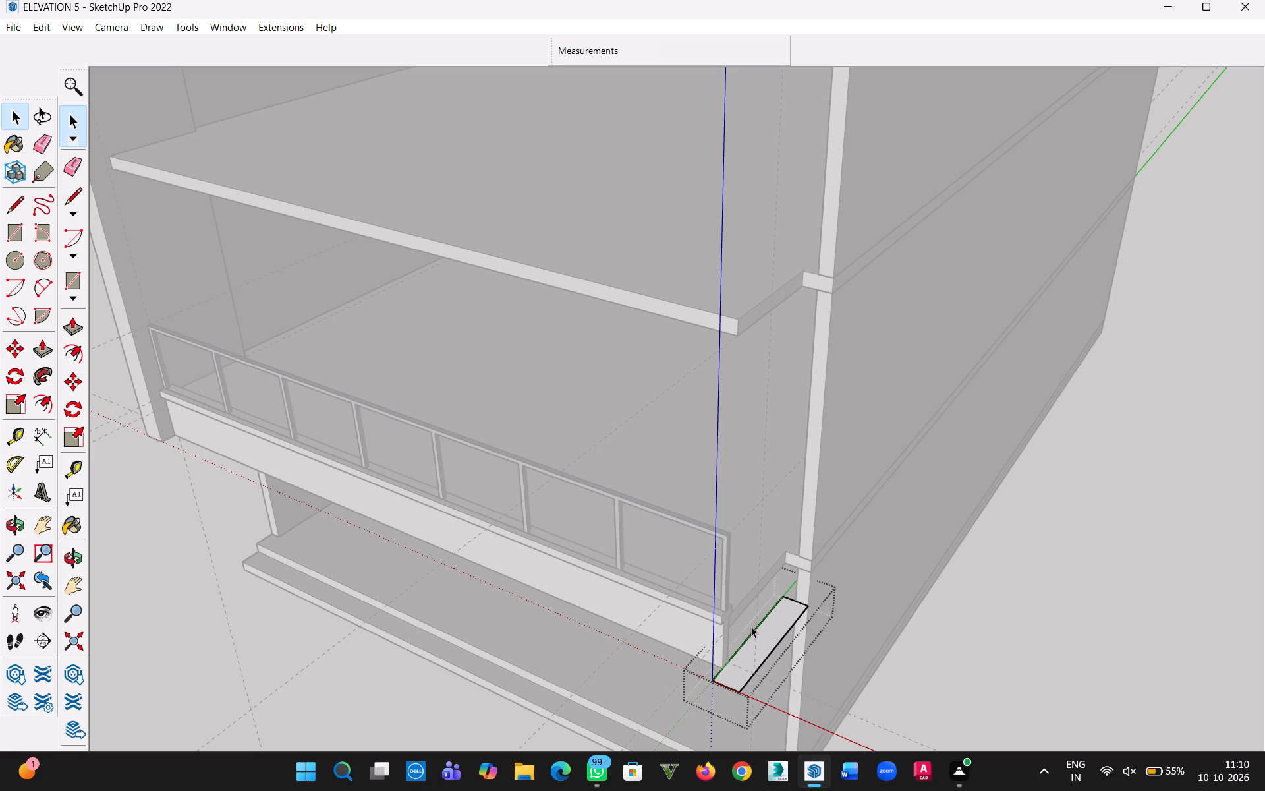
{"action": "key", "text": "h"}
{"action": "left_click_drag", "start_coordinate": [723, 617], "coordinate": [526, 346]}
{"action": "middle_click_drag", "start_coordinate": [527, 366], "coordinate": [597, 477]}
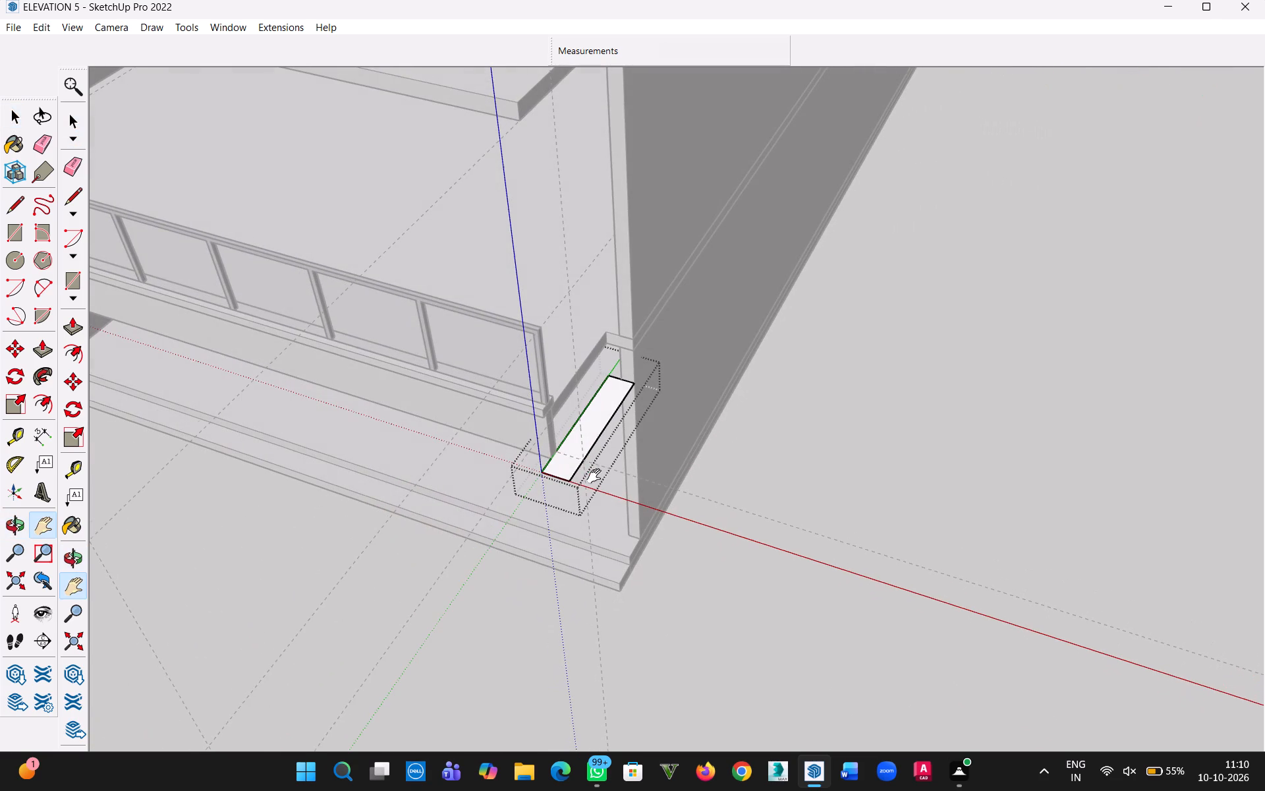
{"action": "scroll", "coordinate": [578, 453], "scroll_direction": "up", "scroll_amount": 9}
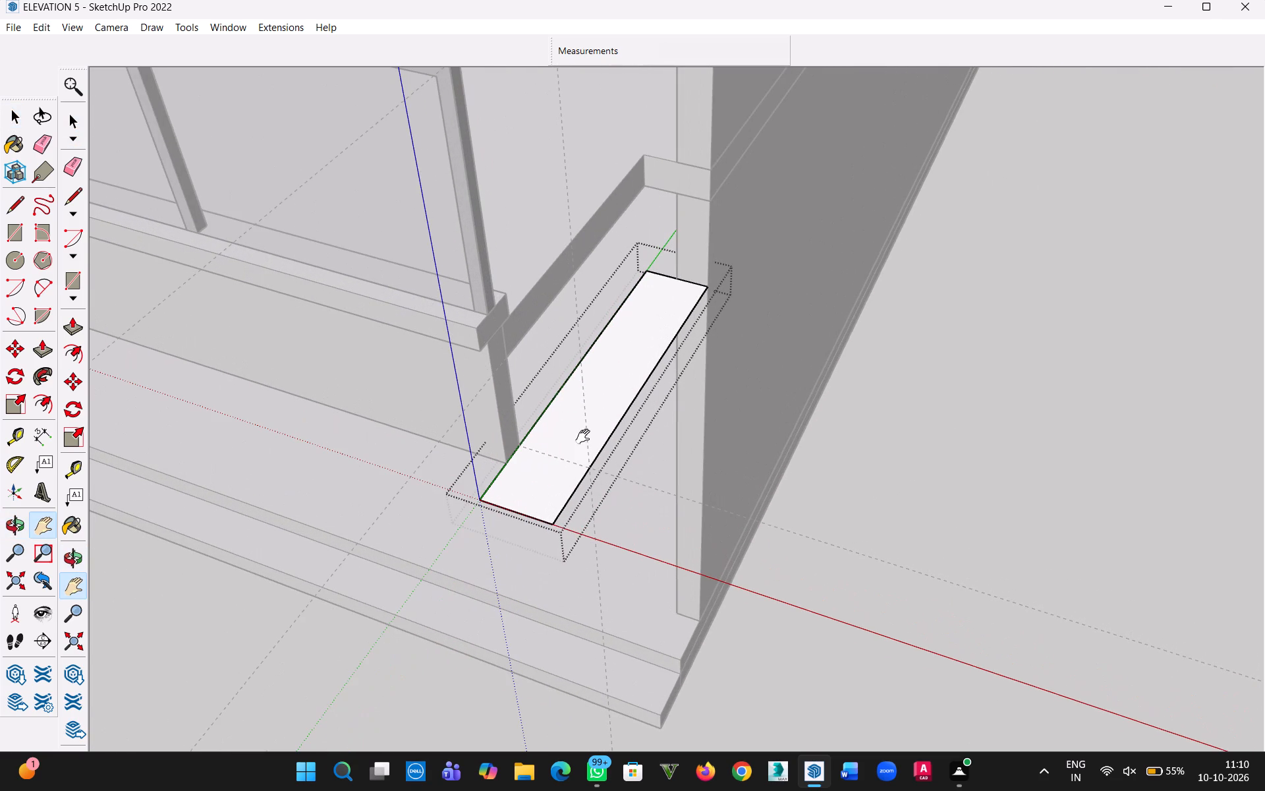
{"action": "key", "text": "p"}
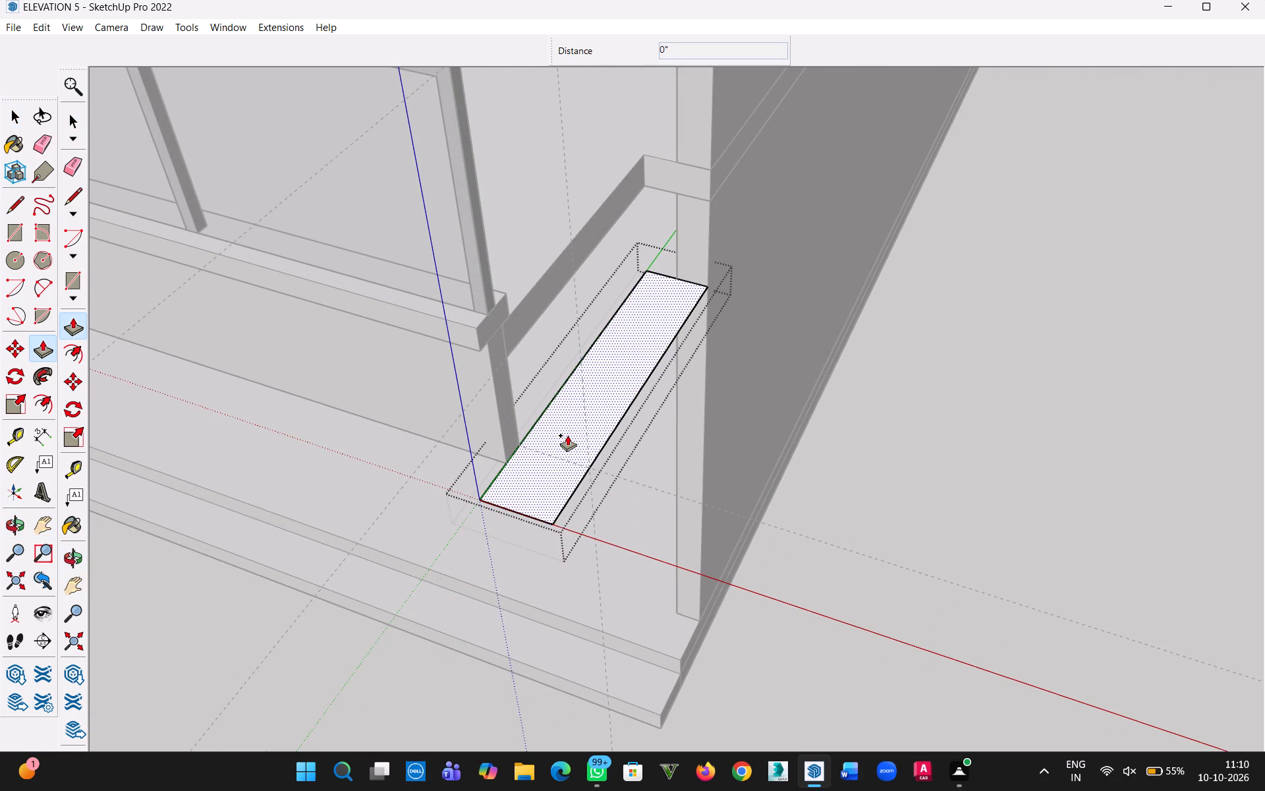
{"action": "left_click", "coordinate": [567, 432]}
{"action": "scroll", "coordinate": [546, 358], "scroll_direction": "down", "scroll_amount": 6}
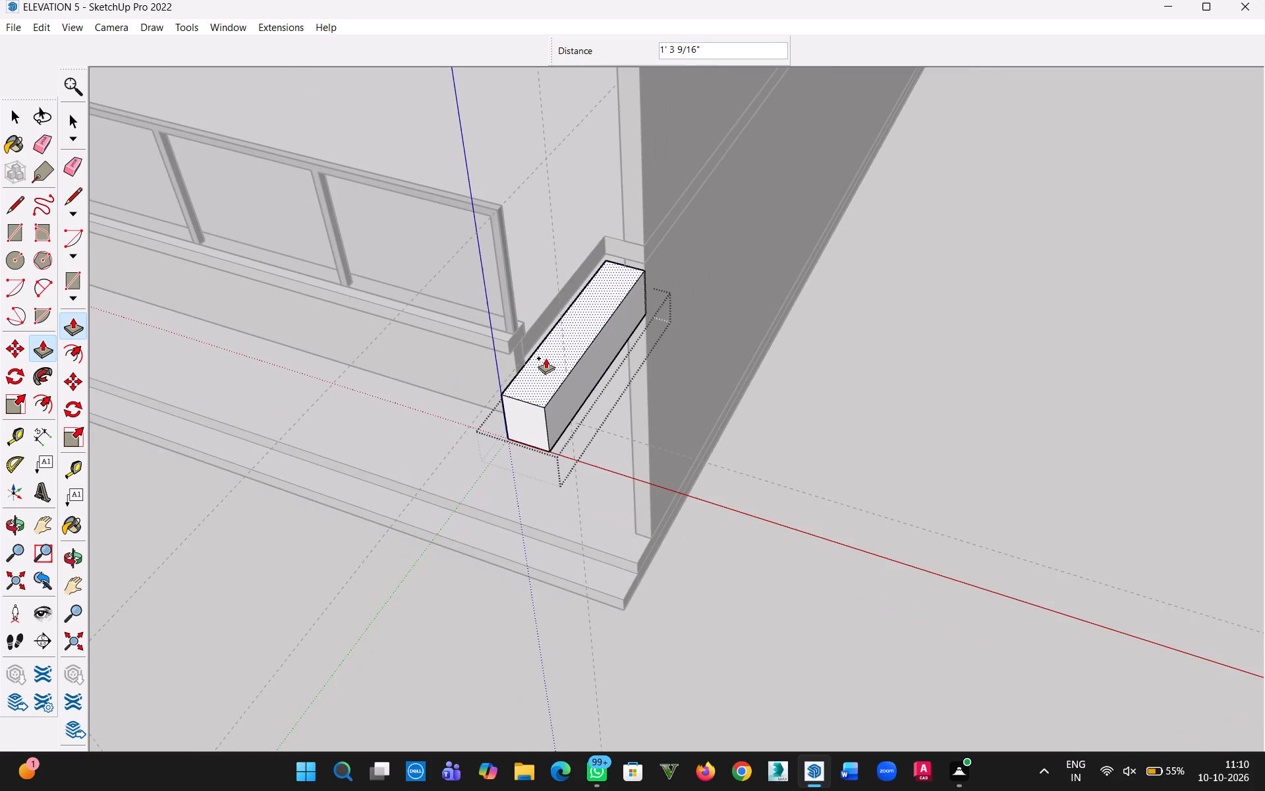
{"action": "middle_click_drag", "start_coordinate": [546, 358], "coordinate": [515, 218]}
{"action": "scroll", "coordinate": [544, 266], "scroll_direction": "down", "scroll_amount": 2}
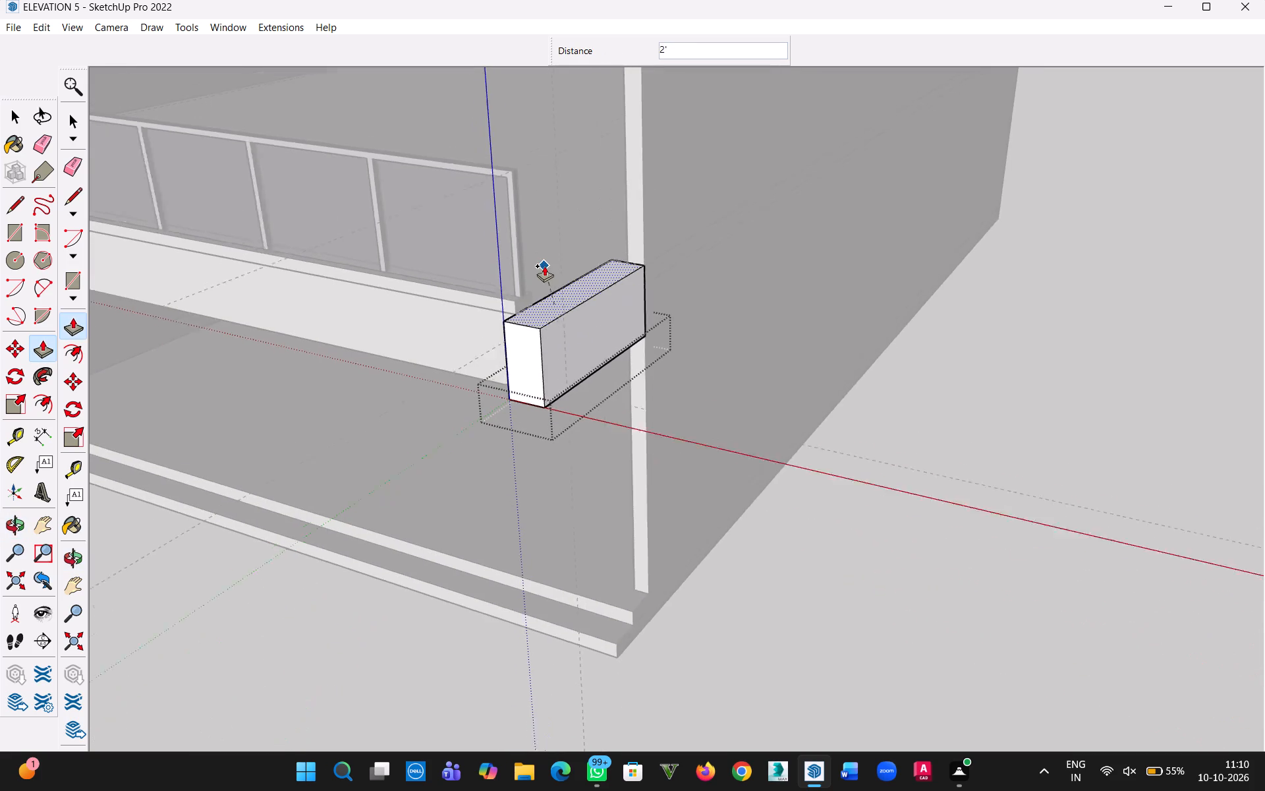
{"action": "scroll", "coordinate": [544, 266], "scroll_direction": "down", "scroll_amount": 9}
{"action": "key", "text": "h"}
{"action": "left_click_drag", "start_coordinate": [545, 252], "coordinate": [597, 399]}
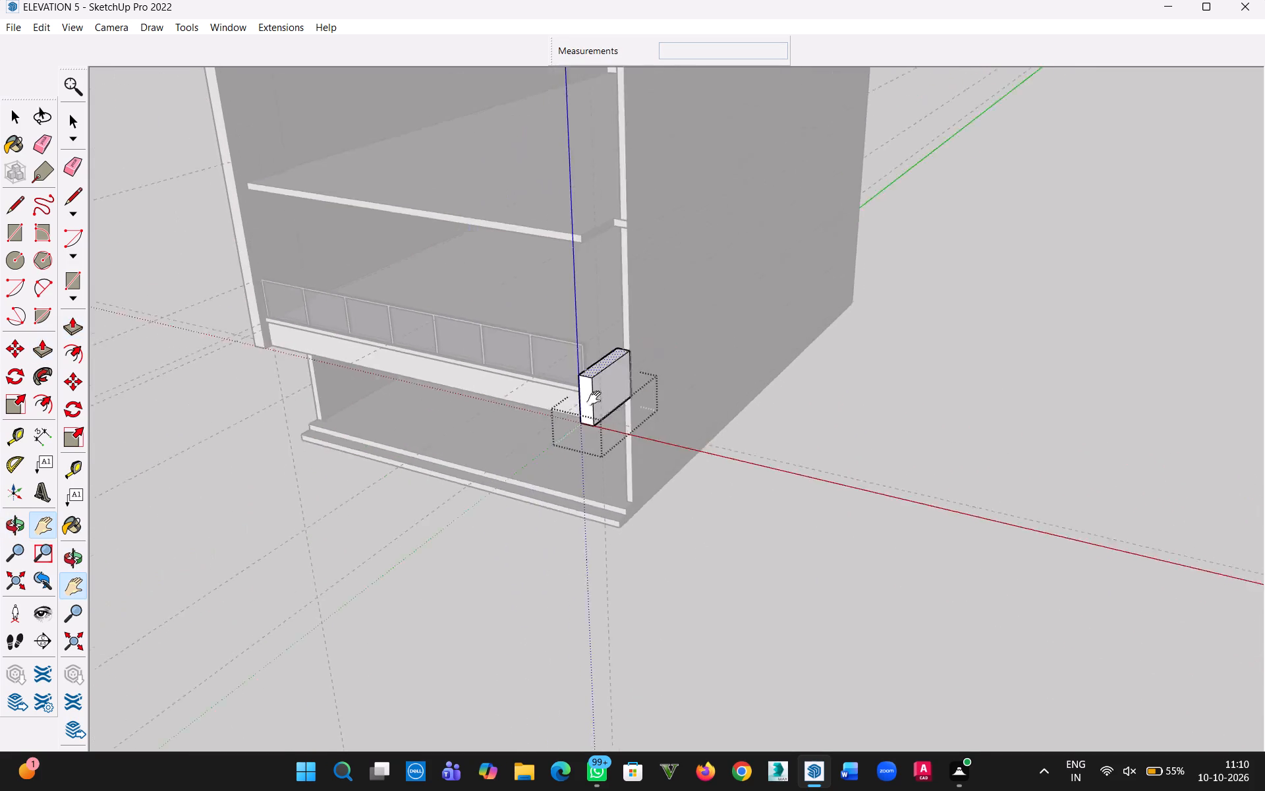
{"action": "left_click_drag", "start_coordinate": [597, 399], "coordinate": [597, 555]}
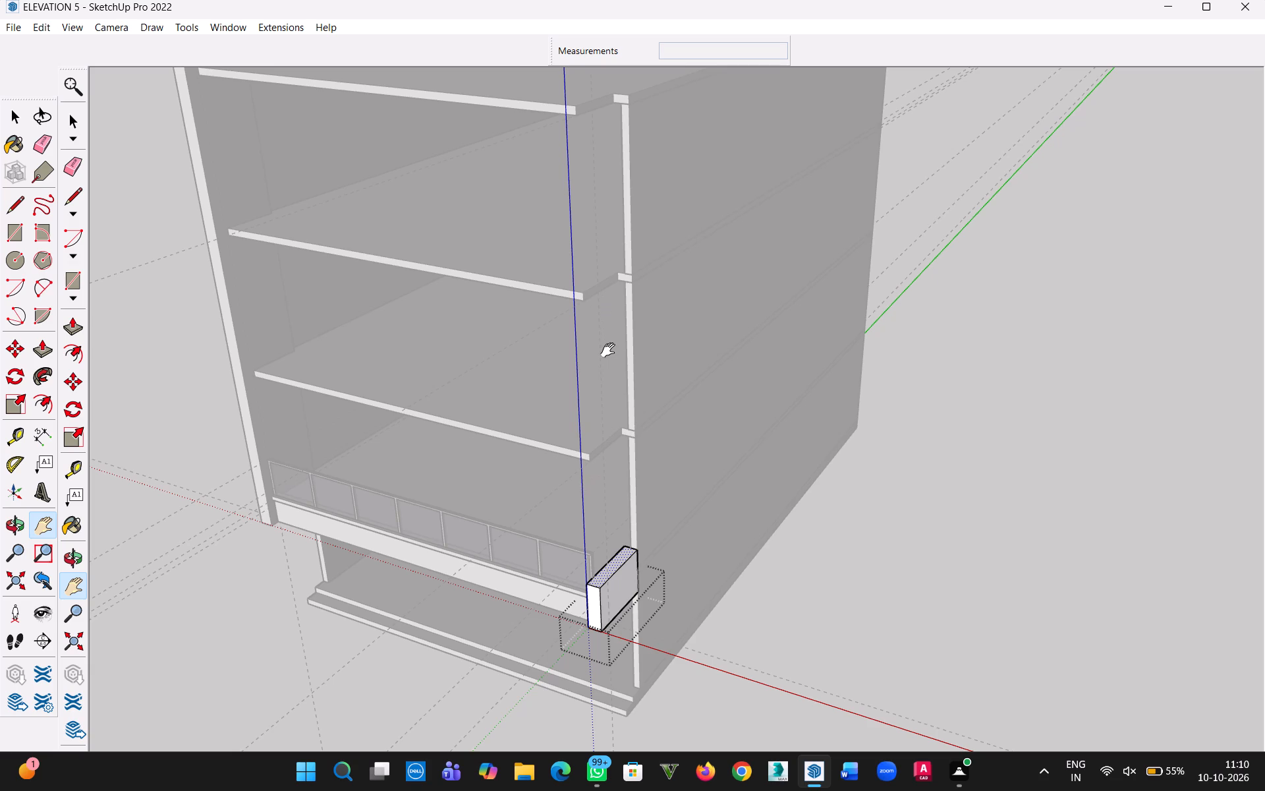
{"action": "key", "text": "Escape"}
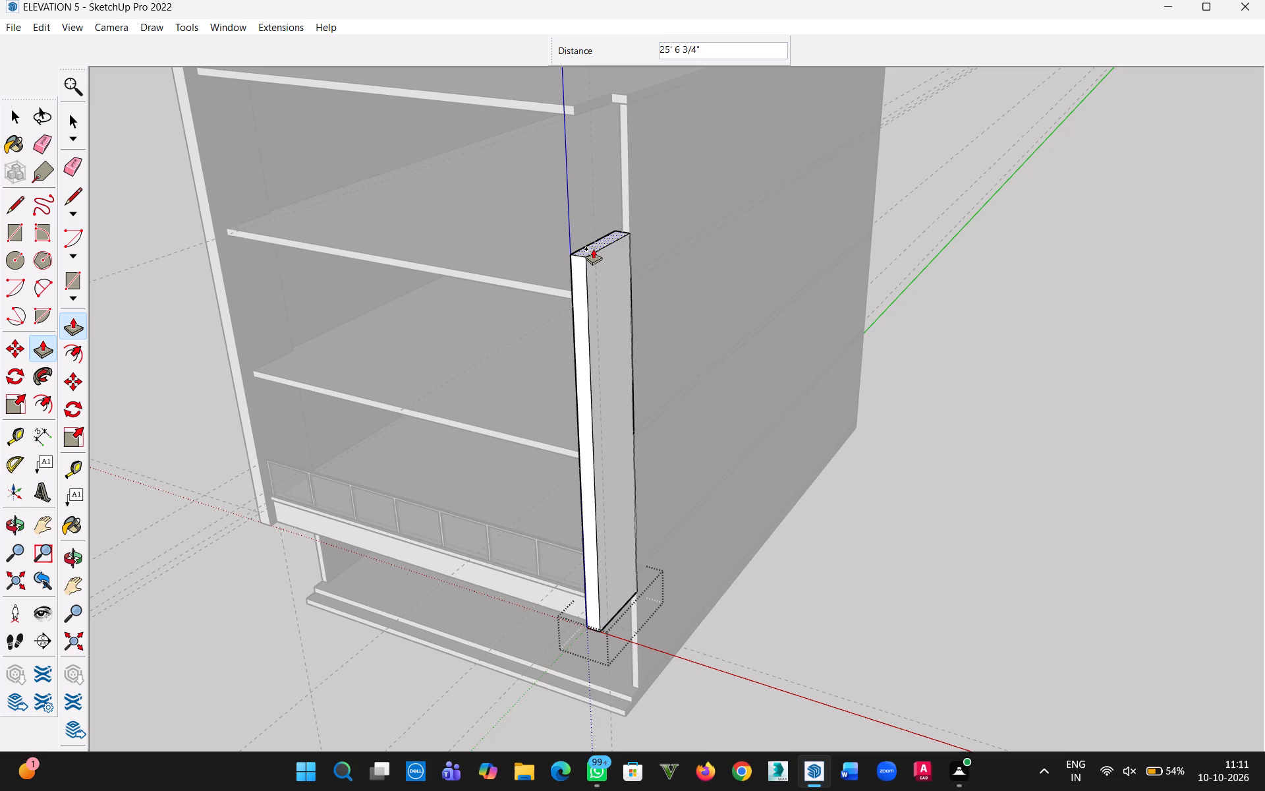
{"action": "left_click", "coordinate": [552, 268]}
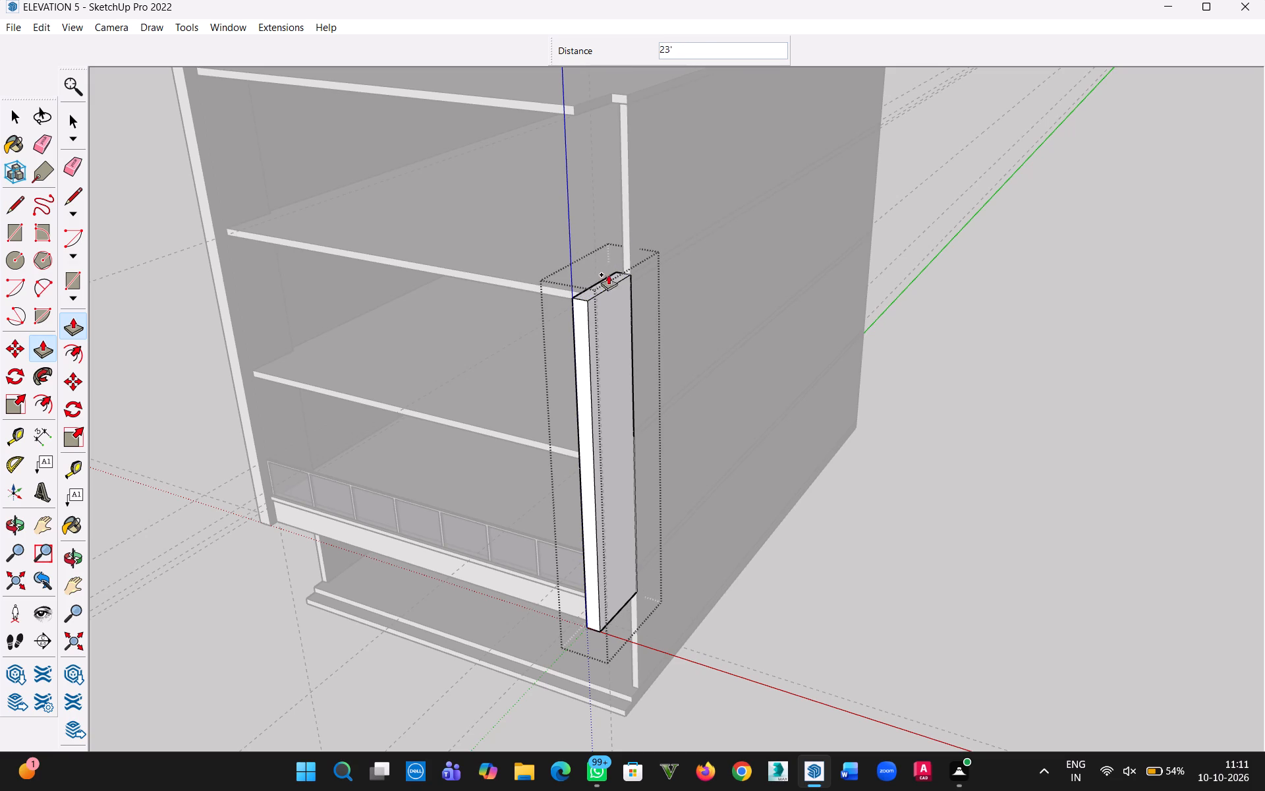
Extend the new pier's top face upward by another 4'.
{"action": "scroll", "coordinate": [604, 283], "scroll_direction": "up", "scroll_amount": 8}
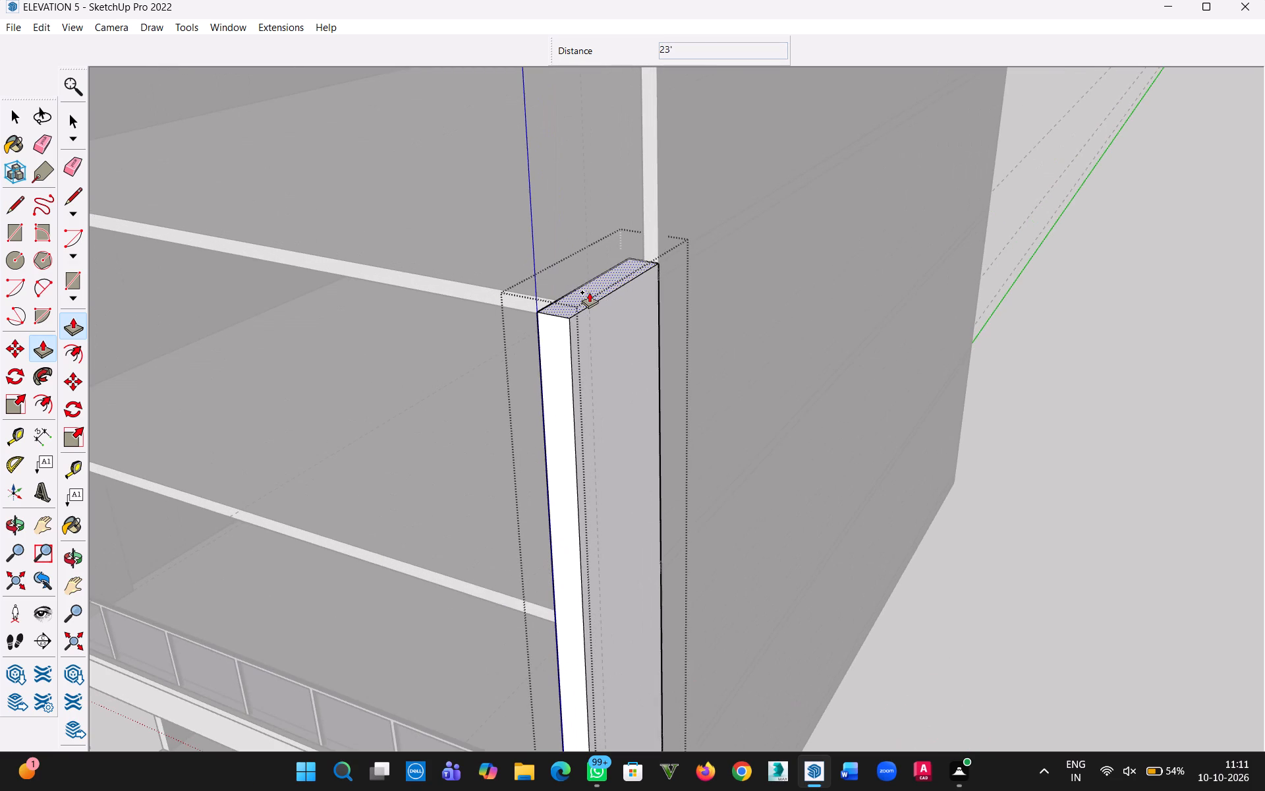
{"action": "left_click", "coordinate": [587, 283]}
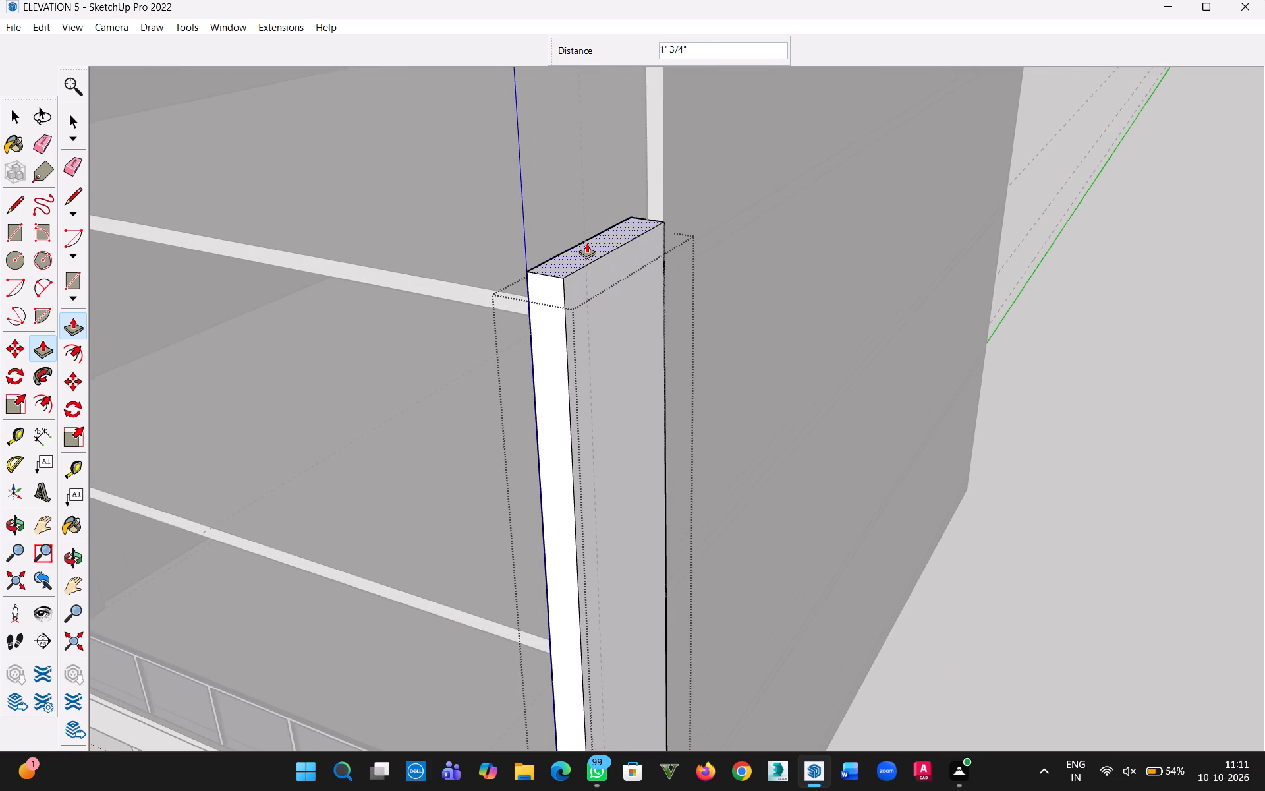
{"action": "key", "text": "4"}
{"action": "key", "text": "apostrophe"}
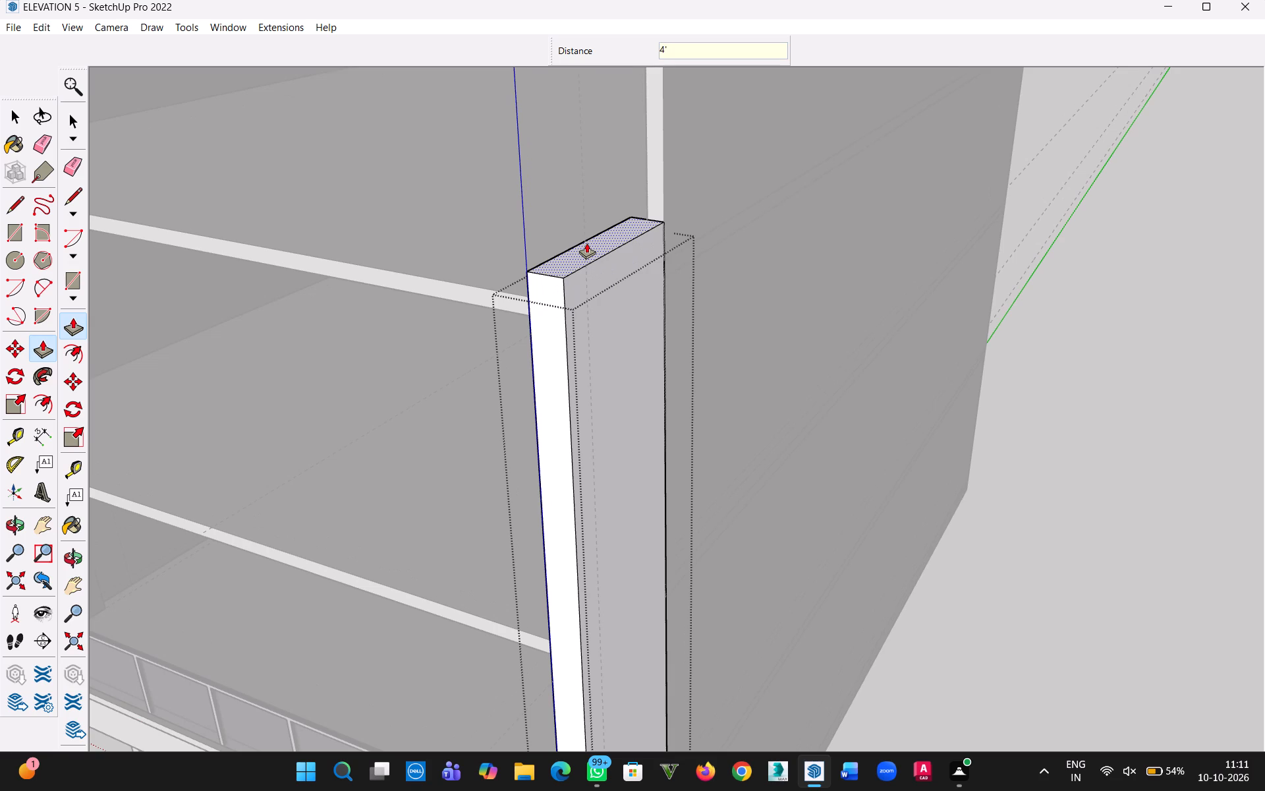
{"action": "key", "text": "Return"}
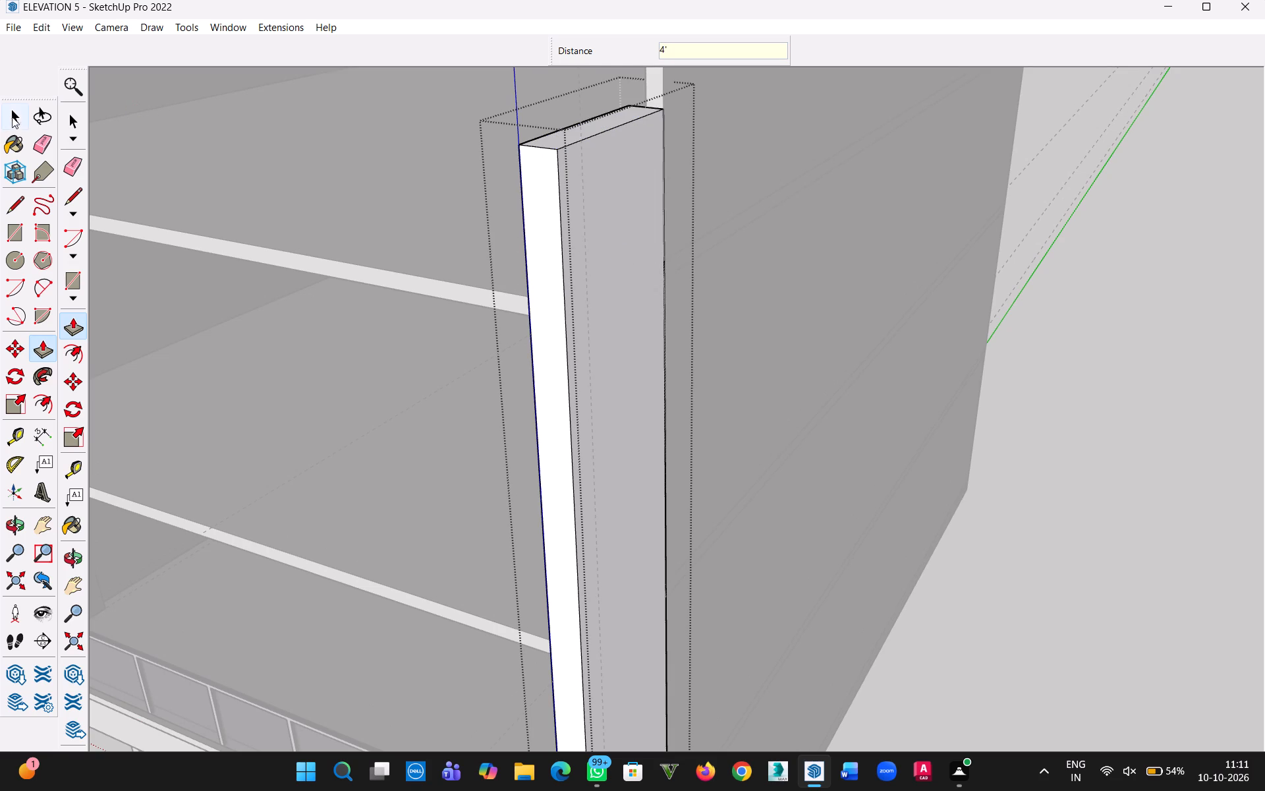
{"action": "left_click", "coordinate": [19, 118]}
{"action": "scroll", "coordinate": [517, 278], "scroll_direction": "down", "scroll_amount": 13}
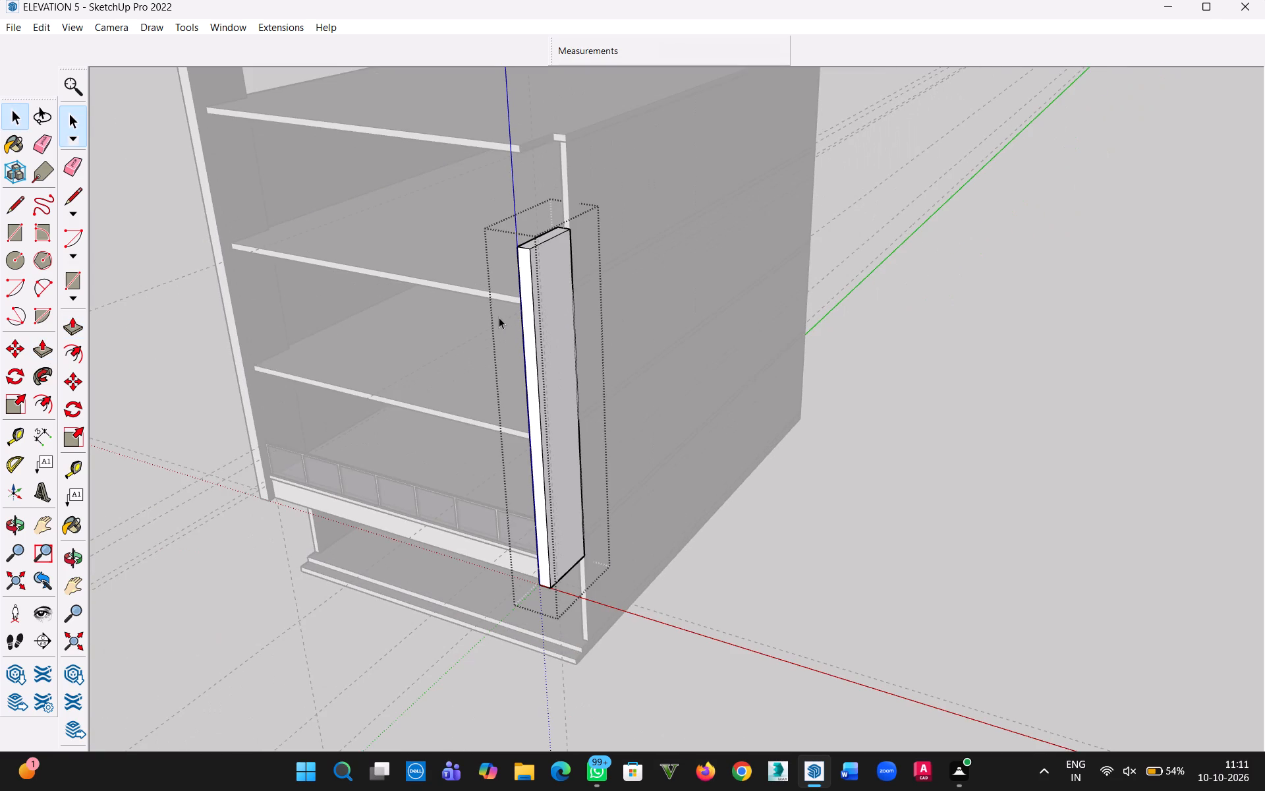
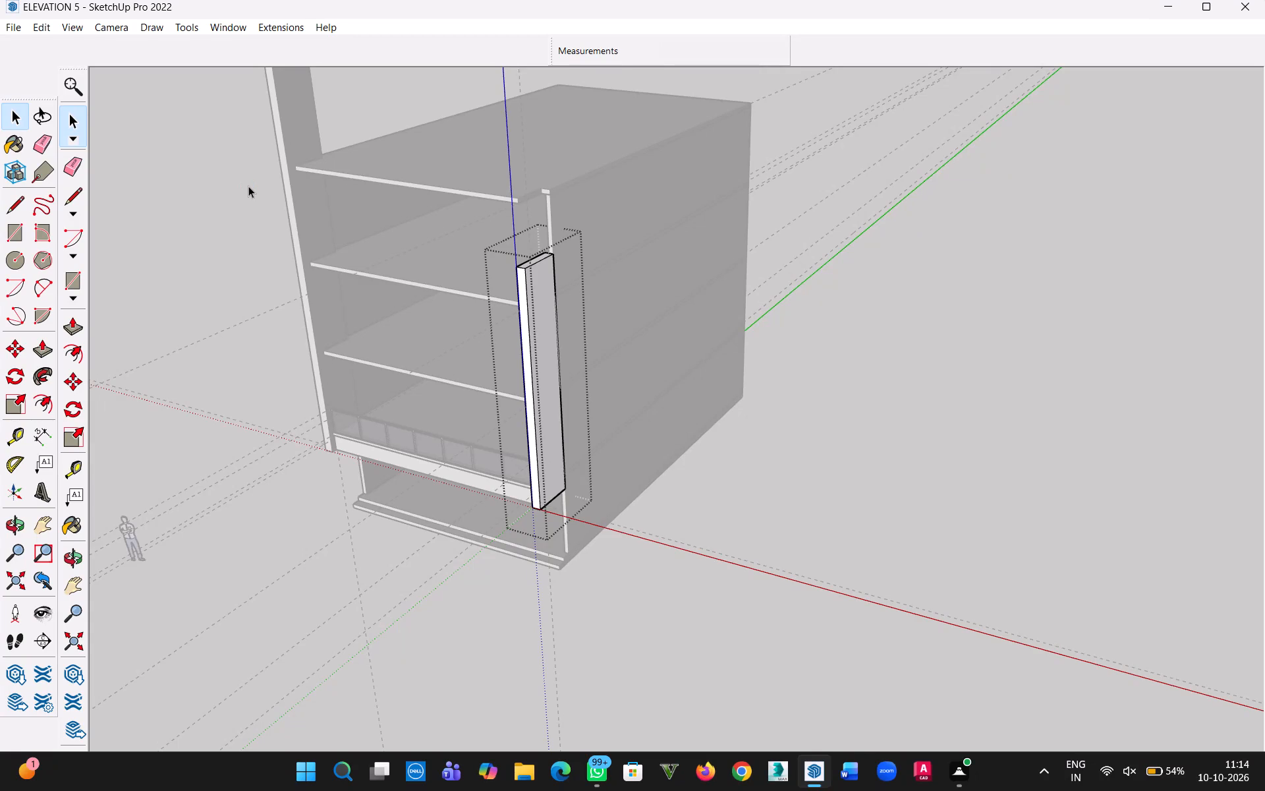
Close the extended end pier's group and return to editing the whole model.
{"action": "middle_click_drag", "start_coordinate": [590, 348], "coordinate": [768, 332]}
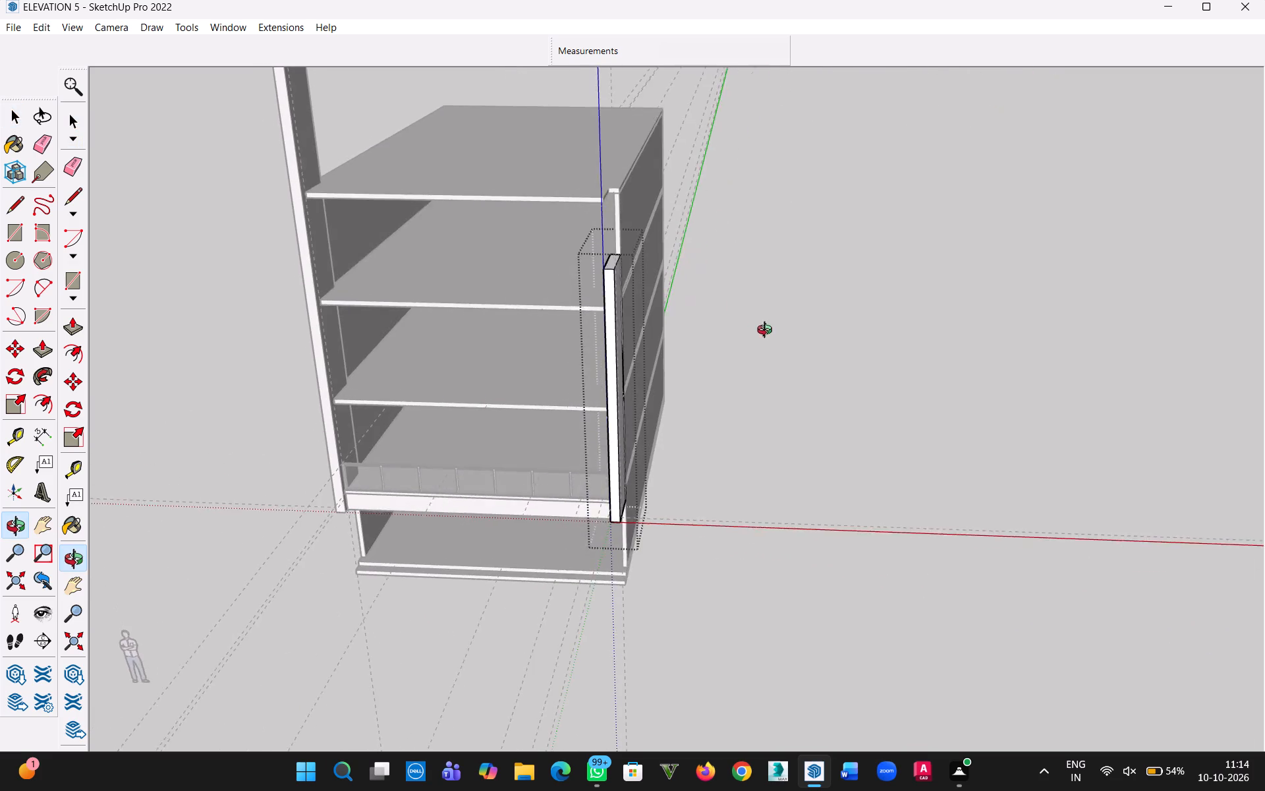
{"action": "middle_click_drag", "start_coordinate": [768, 332], "coordinate": [757, 351]}
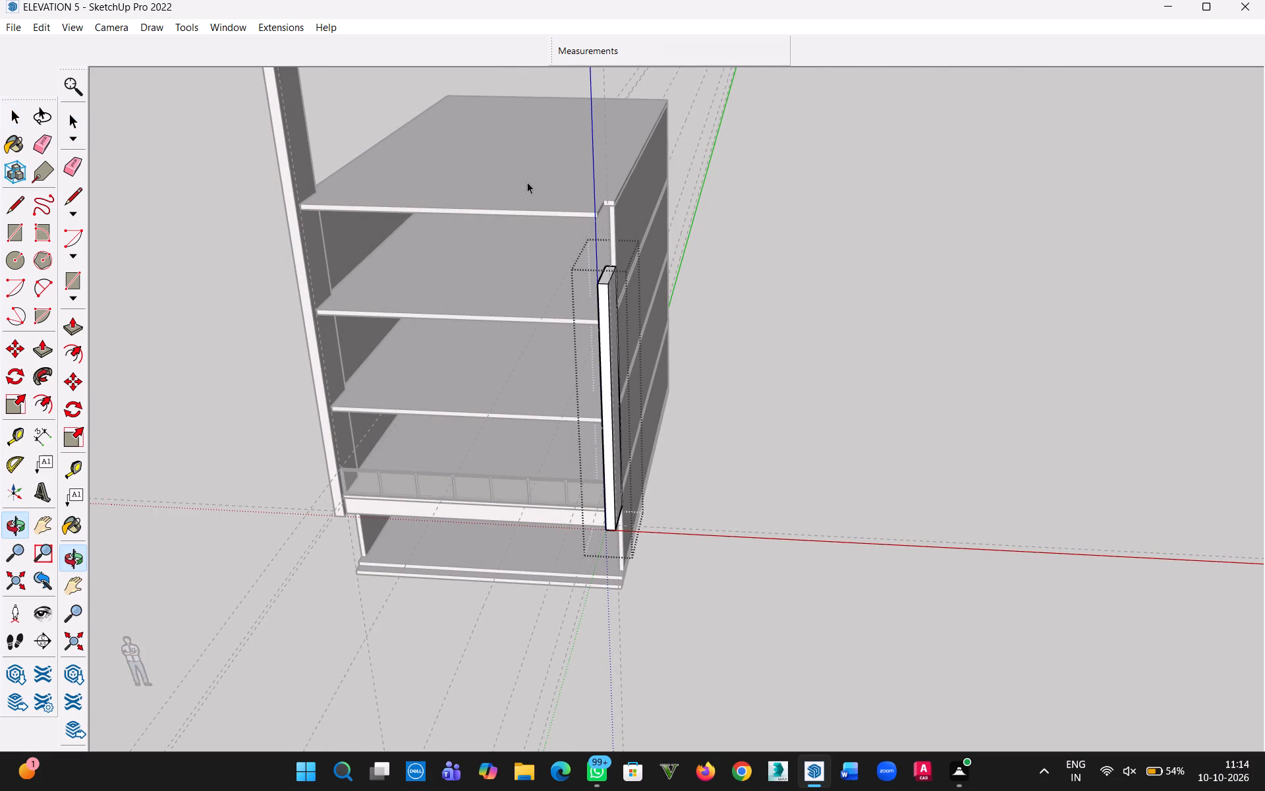
{"action": "left_click", "coordinate": [804, 301]}
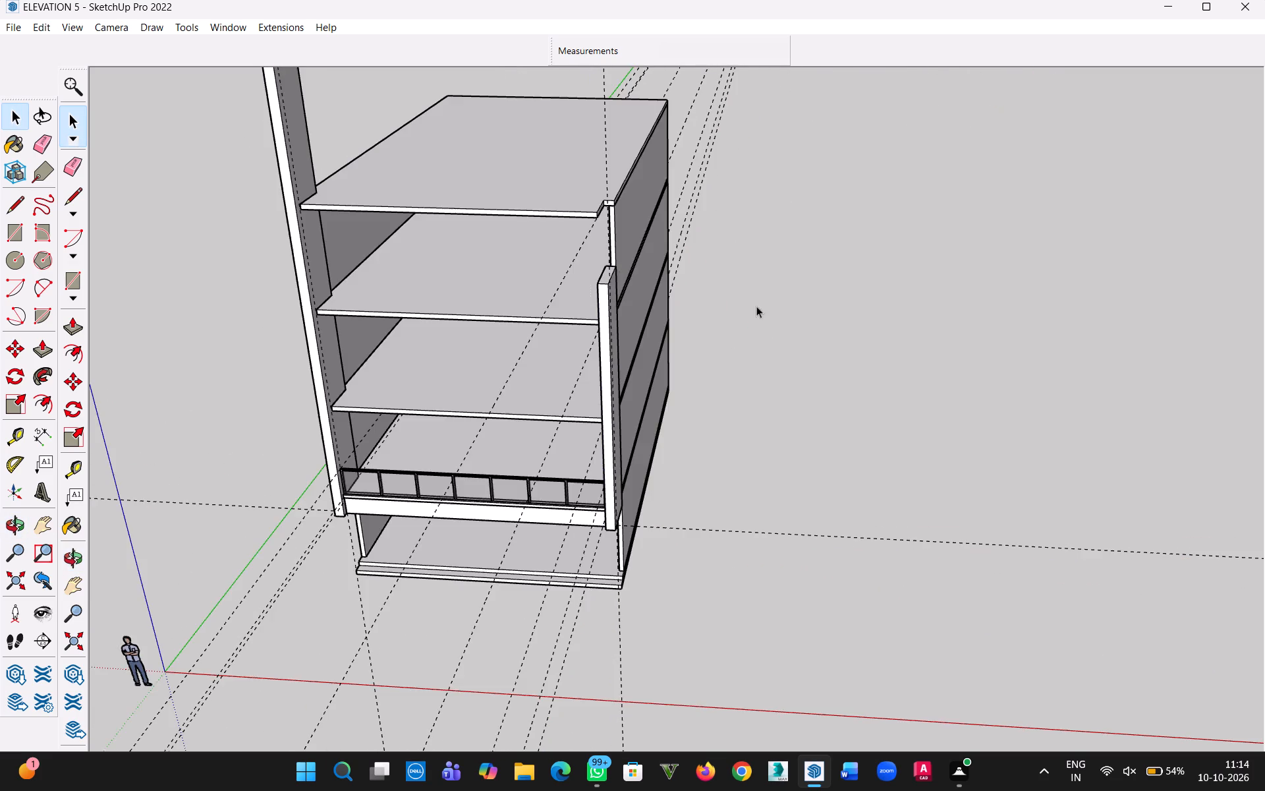
Delete all the construction guides from the model.
{"action": "middle_click_drag", "start_coordinate": [696, 325], "coordinate": [700, 278]}
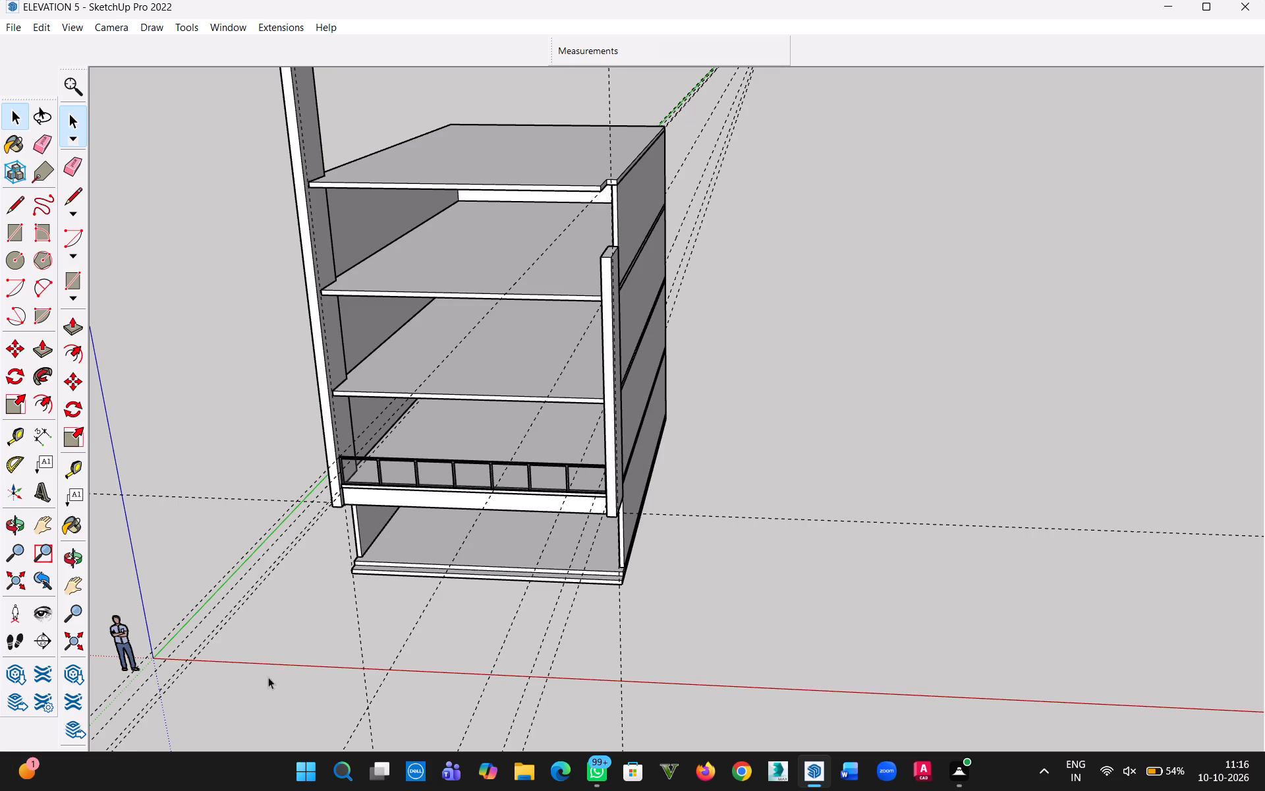
{"action": "middle_click_drag", "start_coordinate": [385, 518], "coordinate": [578, 439]}
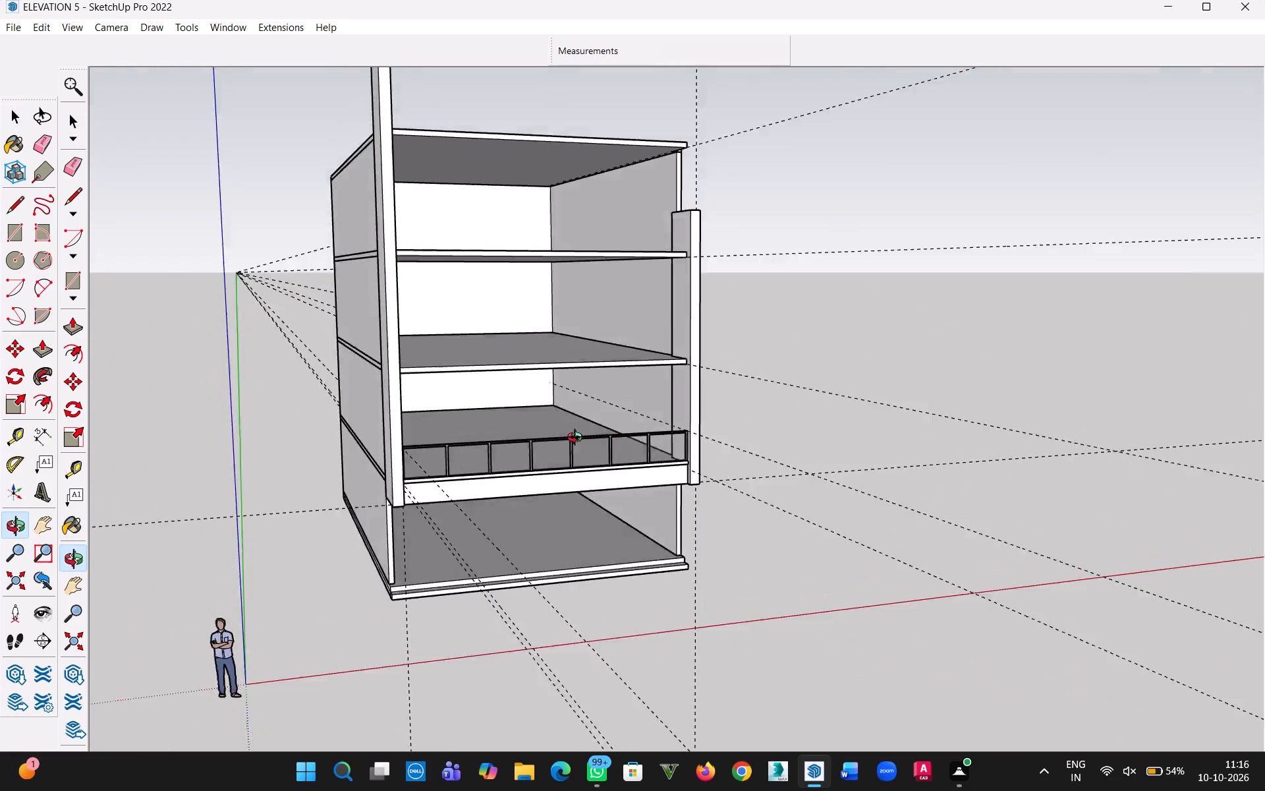
{"action": "middle_click_drag", "start_coordinate": [578, 439], "coordinate": [489, 477]}
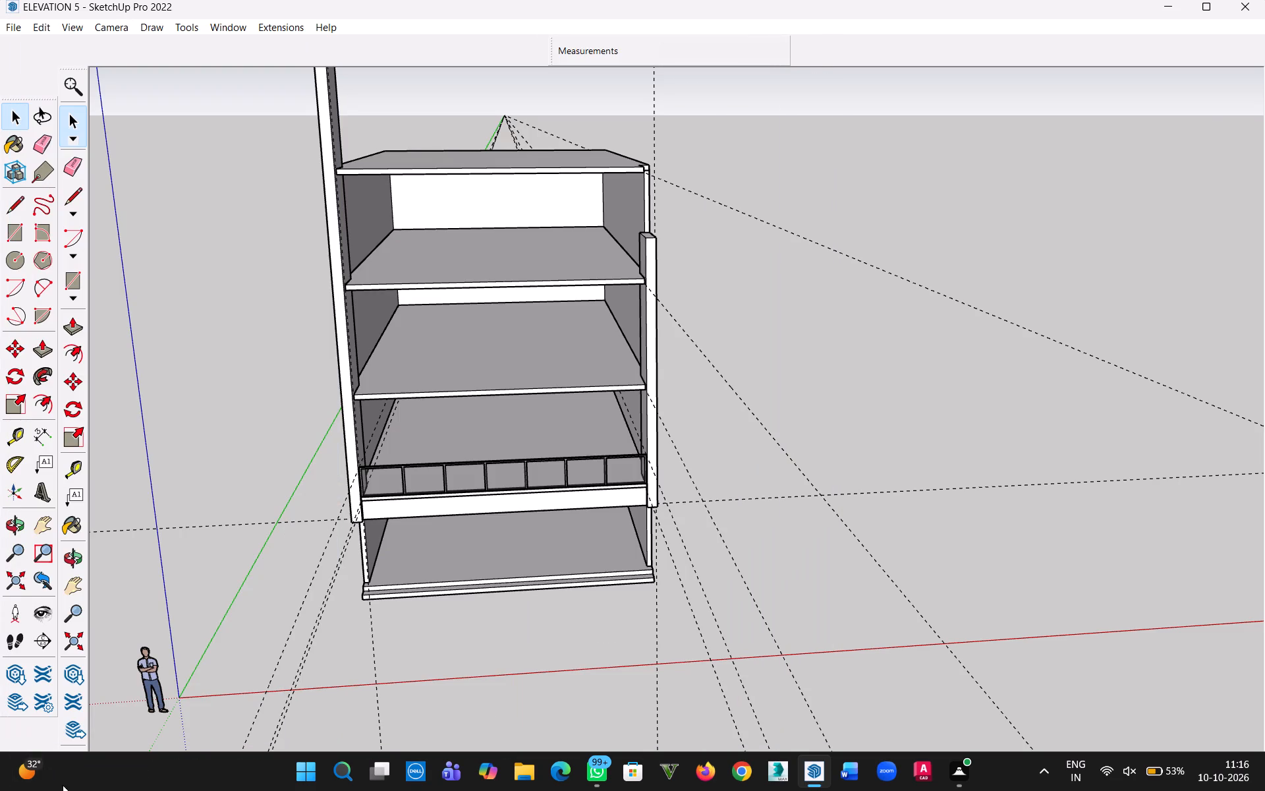
{"action": "middle_click_drag", "start_coordinate": [653, 441], "coordinate": [408, 631]}
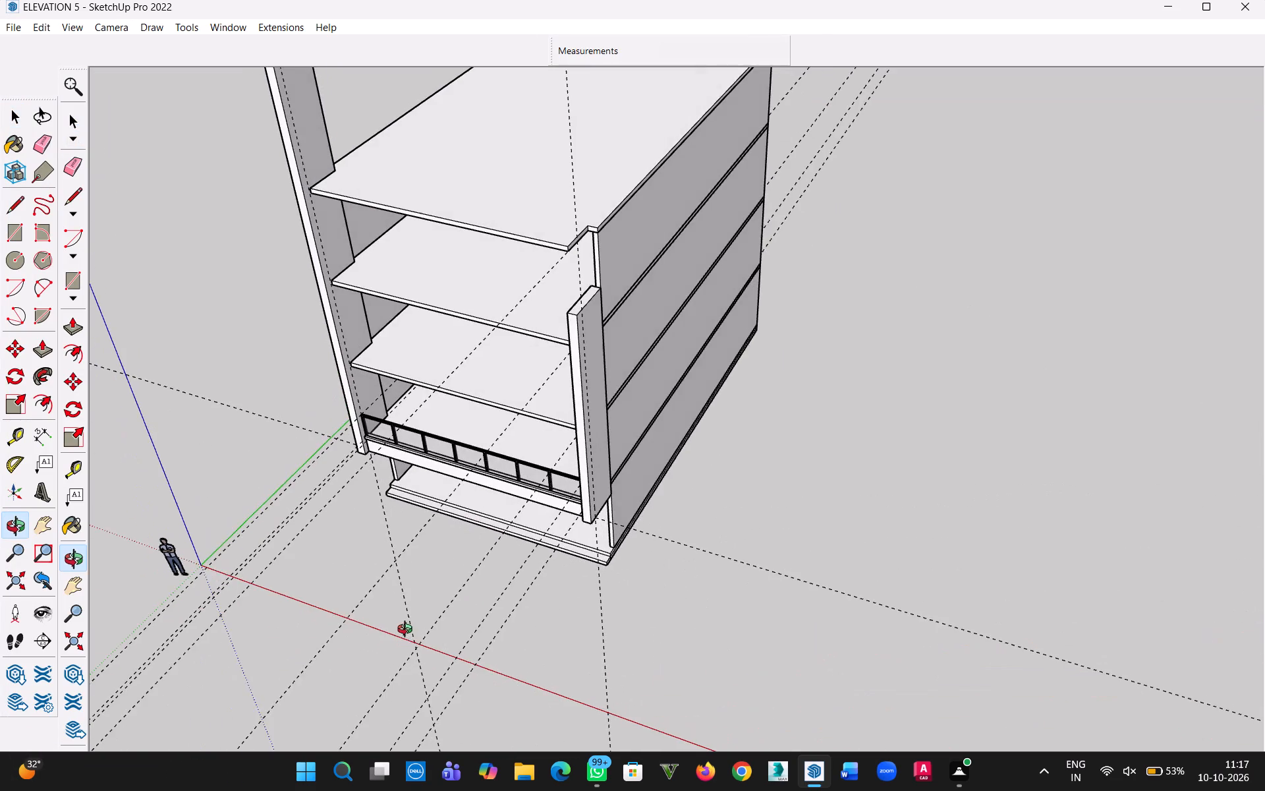
{"action": "middle_click_drag", "start_coordinate": [408, 631], "coordinate": [533, 593]}
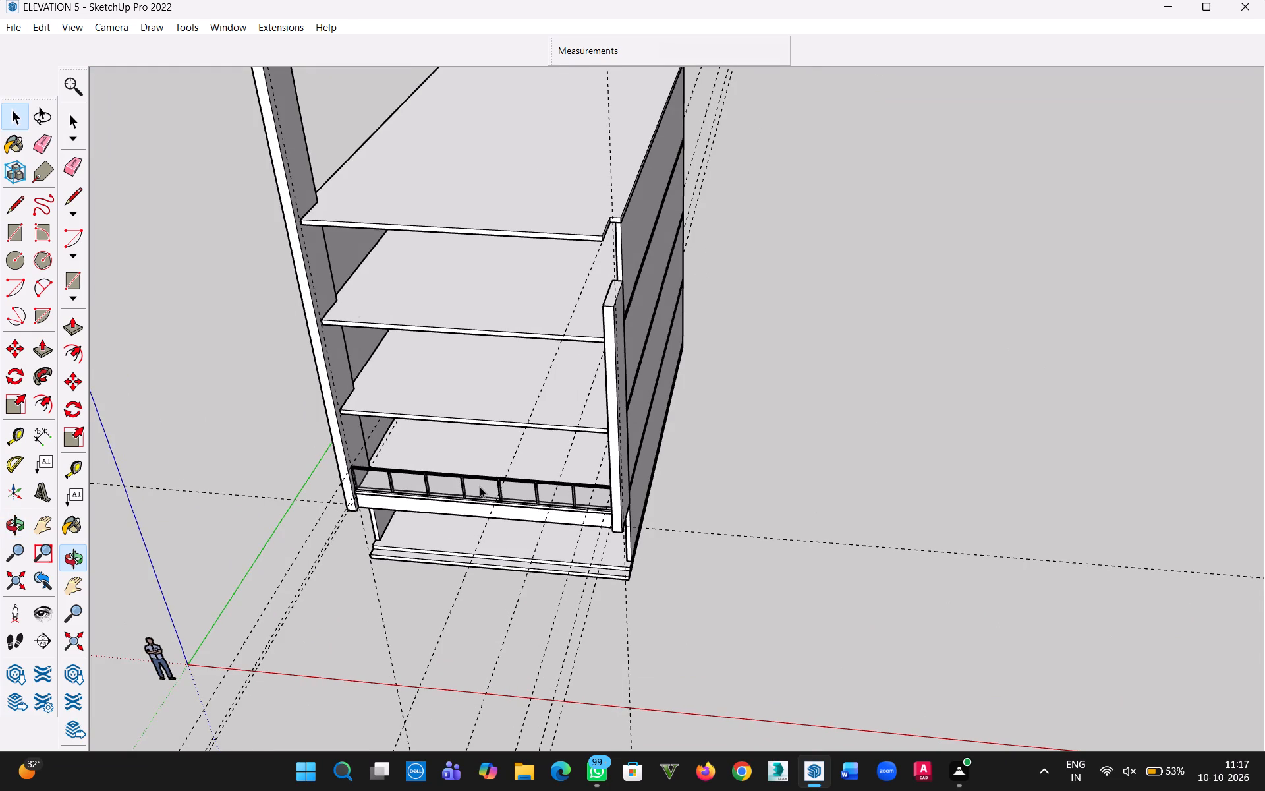
{"action": "middle_click_drag", "start_coordinate": [482, 486], "coordinate": [624, 328]}
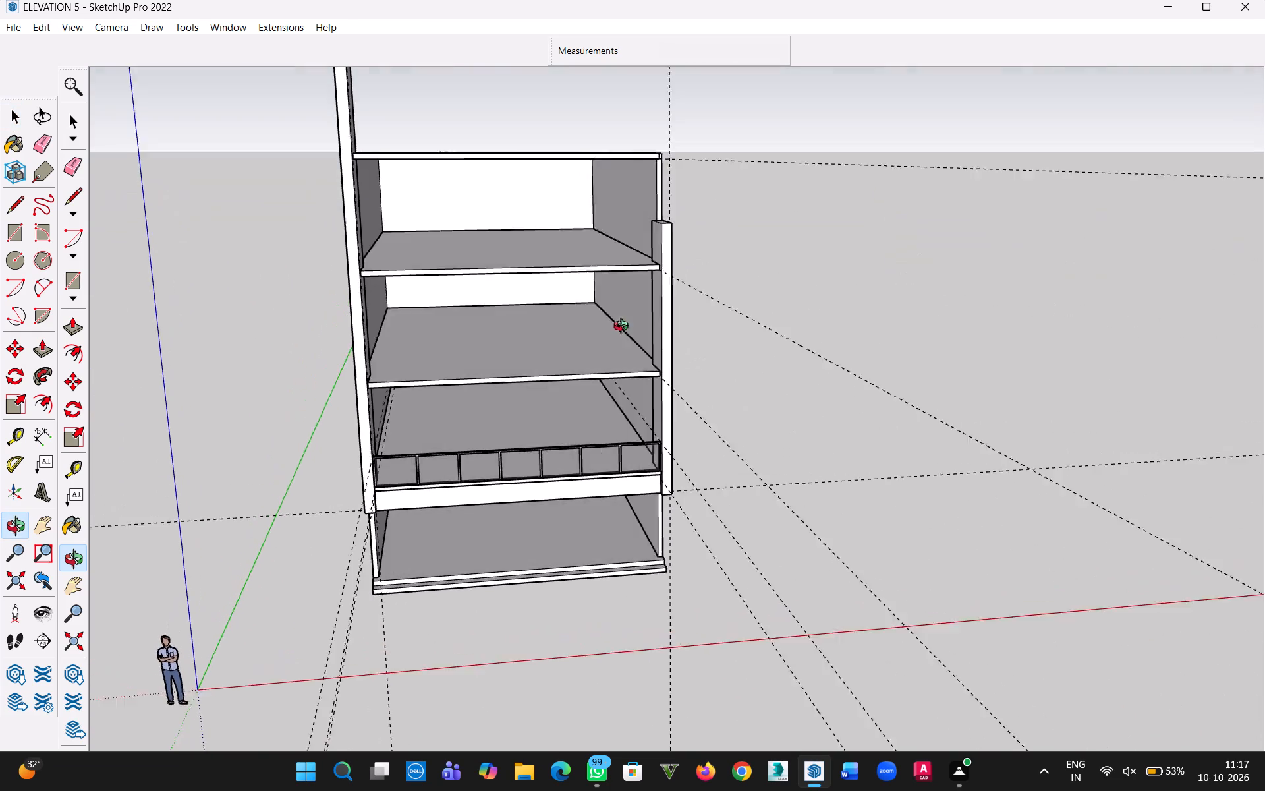
{"action": "middle_click_drag", "start_coordinate": [624, 328], "coordinate": [565, 359]}
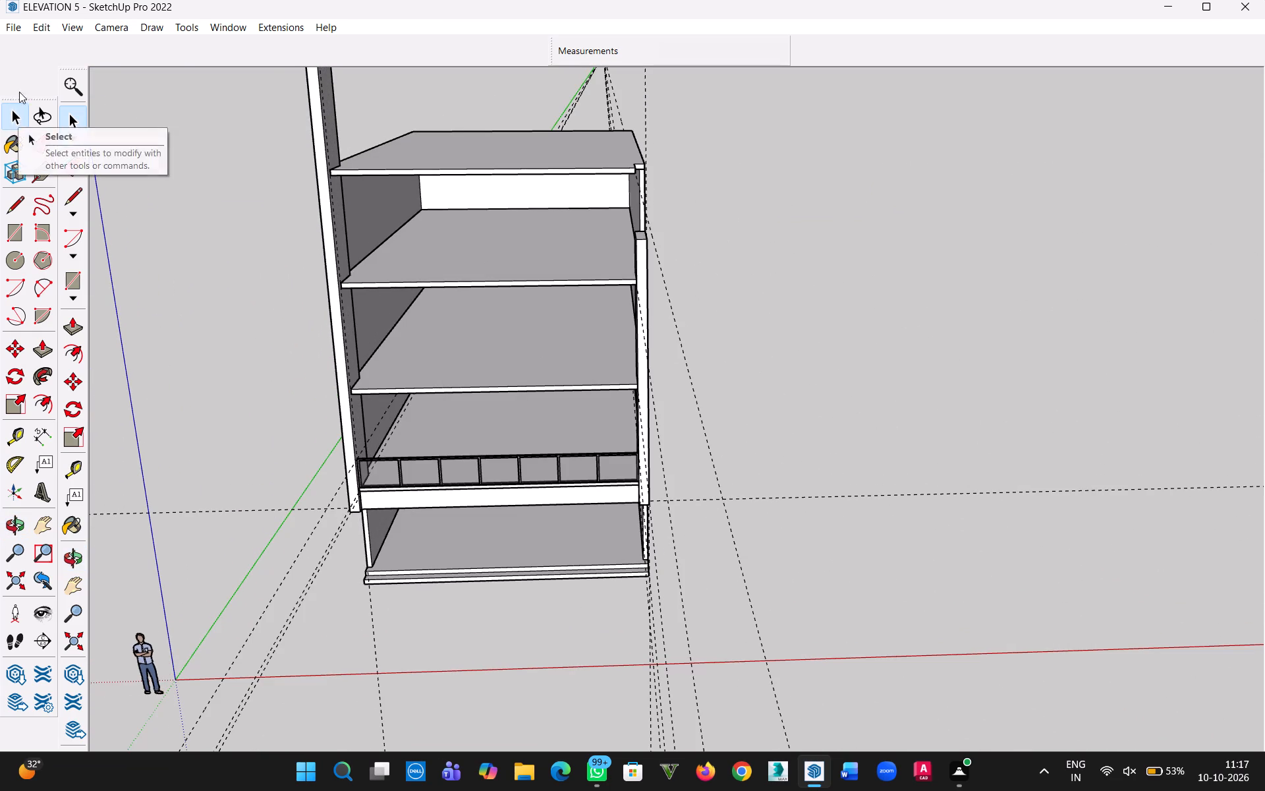
{"action": "left_click", "coordinate": [43, 32]}
{"action": "left_click", "coordinate": [111, 183]}
{"action": "left_click", "coordinate": [116, 172]}
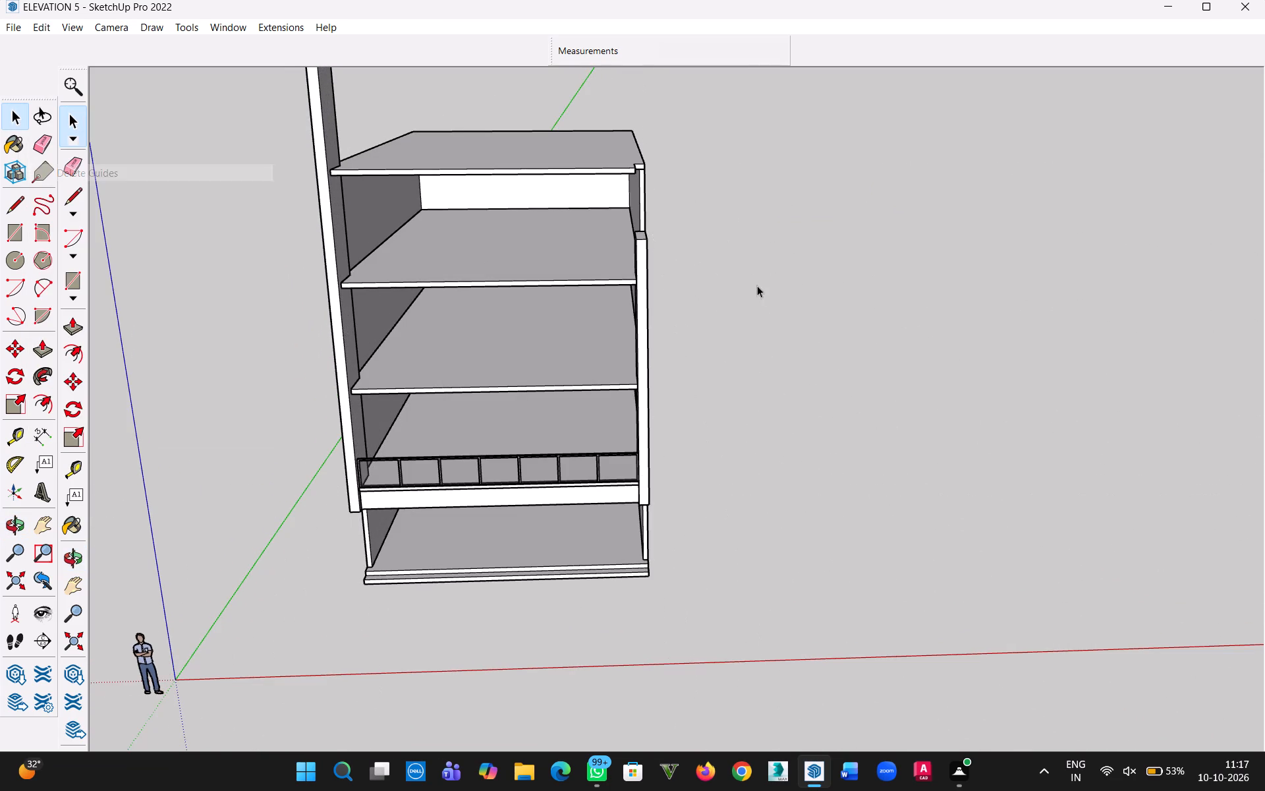
{"action": "left_click", "coordinate": [812, 286]}
Examine the block's front from several angles, comparing the two end piers with the balcony and the slabs above.
{"action": "middle_click_drag", "start_coordinate": [731, 389], "coordinate": [867, 322]}
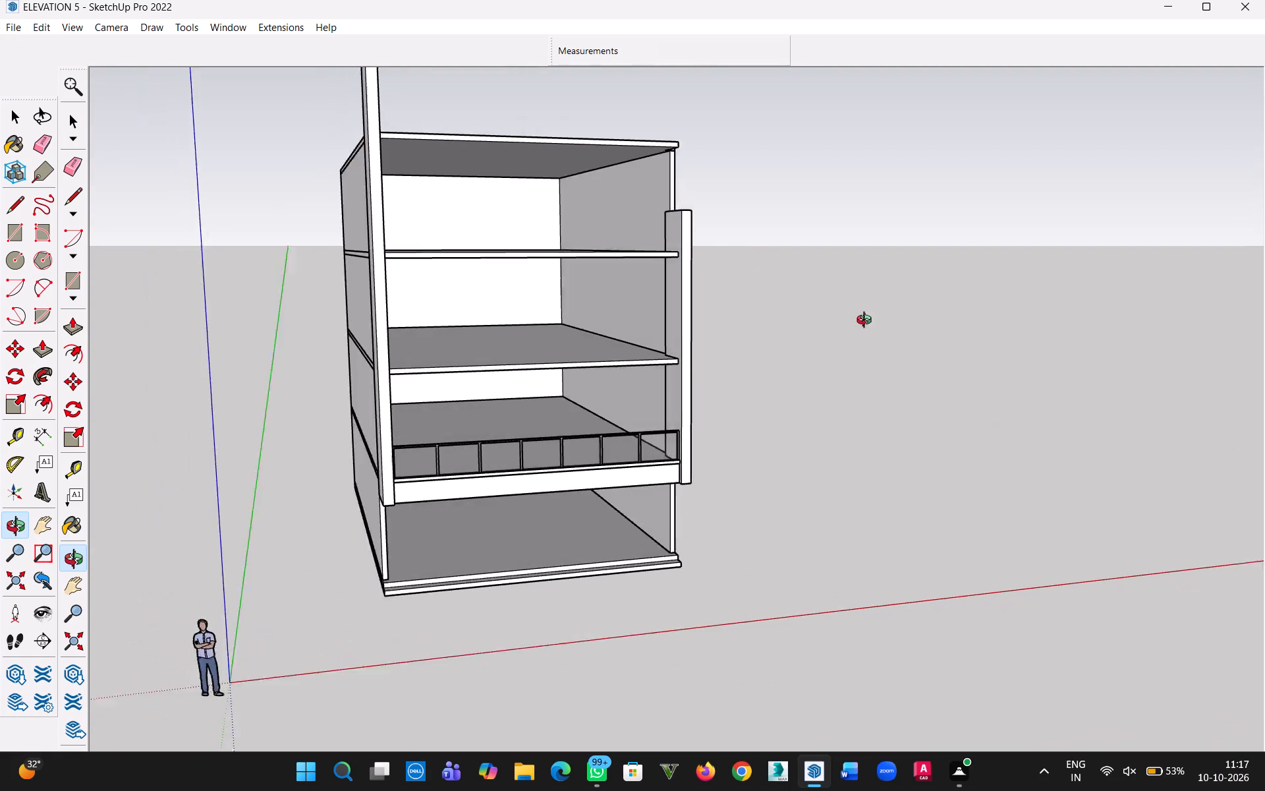
{"action": "middle_click_drag", "start_coordinate": [867, 322], "coordinate": [915, 332]}
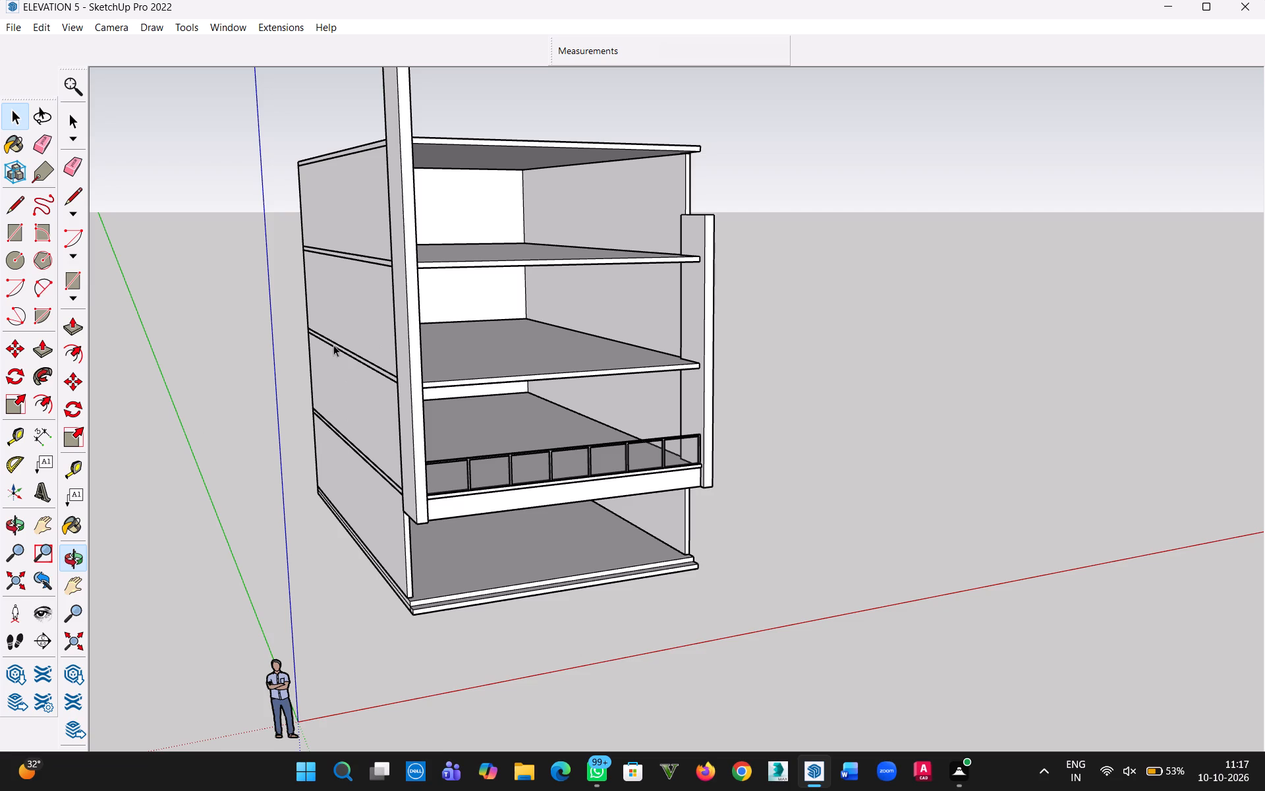
{"action": "middle_click_drag", "start_coordinate": [586, 269], "coordinate": [430, 450]}
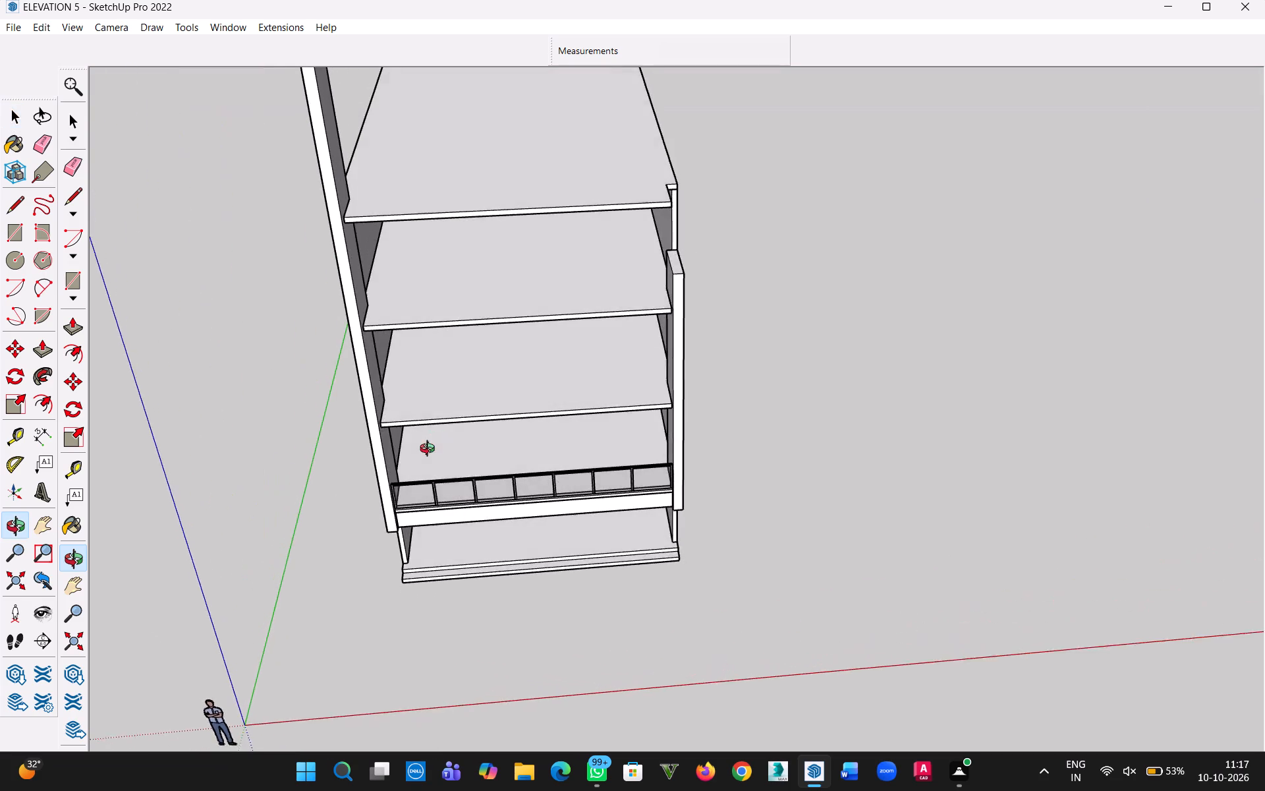
{"action": "middle_click_drag", "start_coordinate": [430, 450], "coordinate": [477, 419]}
{"action": "scroll", "coordinate": [575, 241], "scroll_direction": "up", "scroll_amount": 3}
{"action": "middle_click_drag", "start_coordinate": [704, 308], "coordinate": [607, 368]}
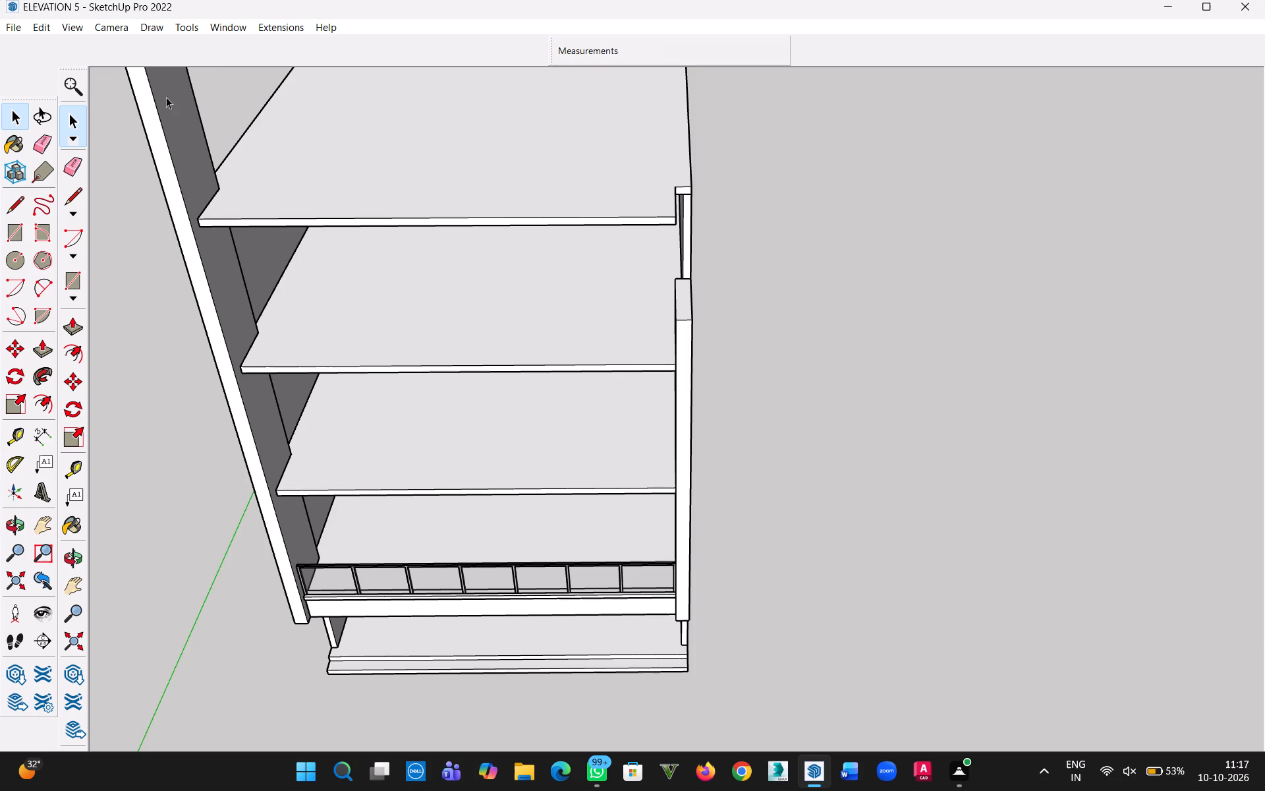
{"action": "scroll", "coordinate": [184, 93], "scroll_direction": "down", "scroll_amount": 2}
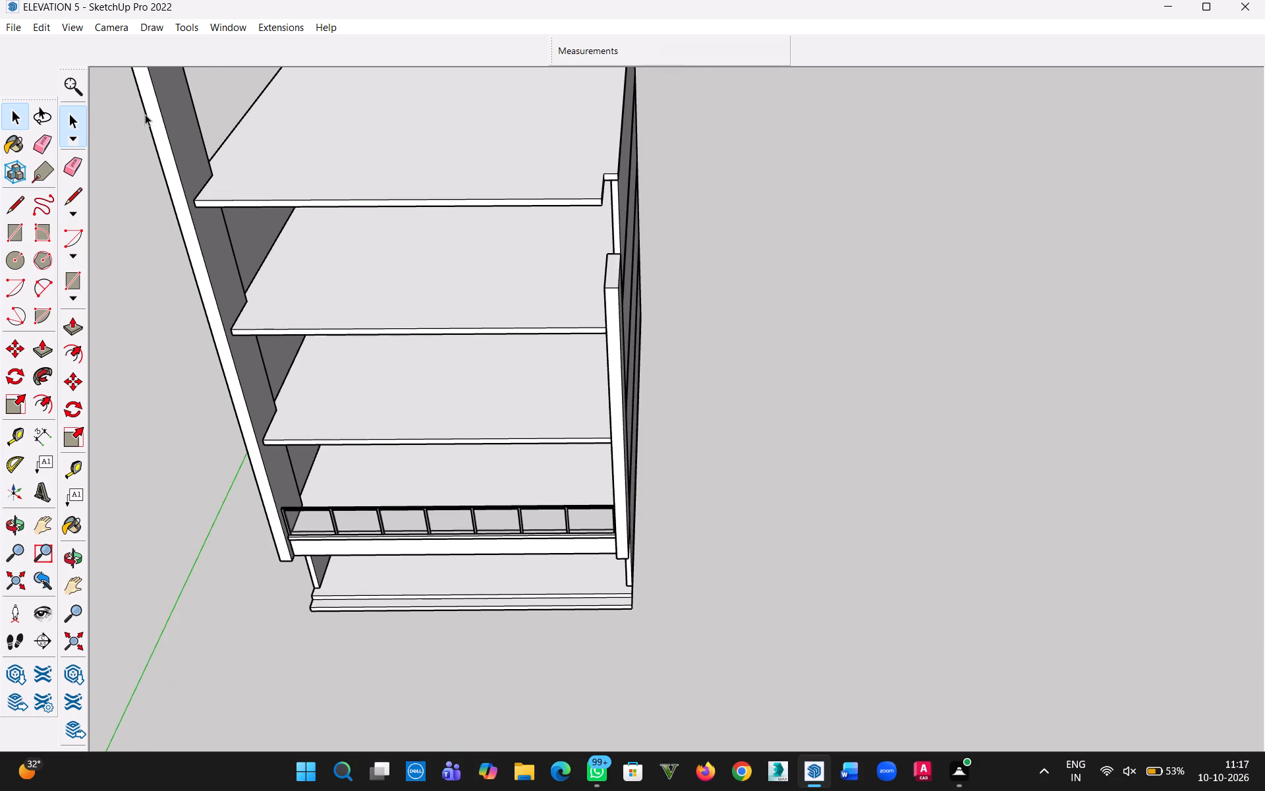
{"action": "middle_click_drag", "start_coordinate": [129, 126], "coordinate": [250, 19]}
{"action": "scroll", "coordinate": [277, 193], "scroll_direction": "down", "scroll_amount": 3}
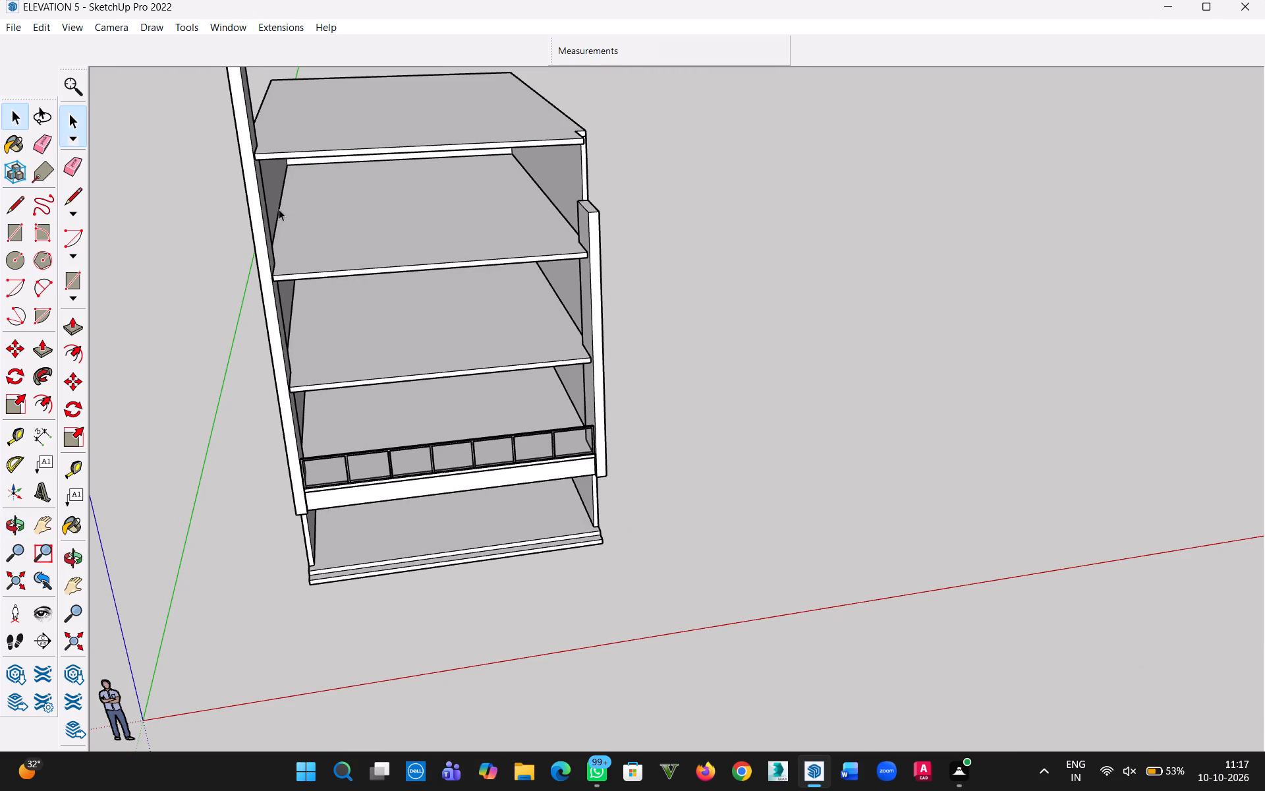
{"action": "scroll", "coordinate": [271, 254], "scroll_direction": "up", "scroll_amount": 1}
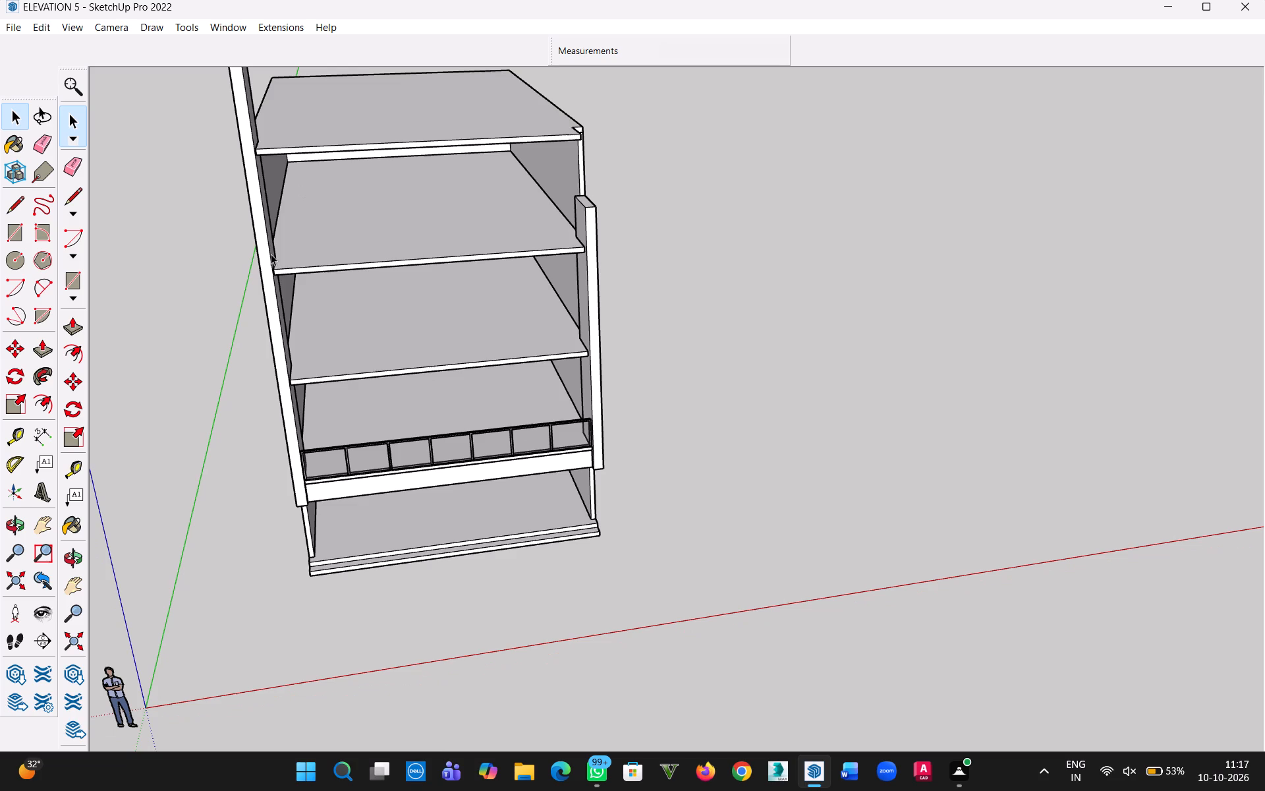
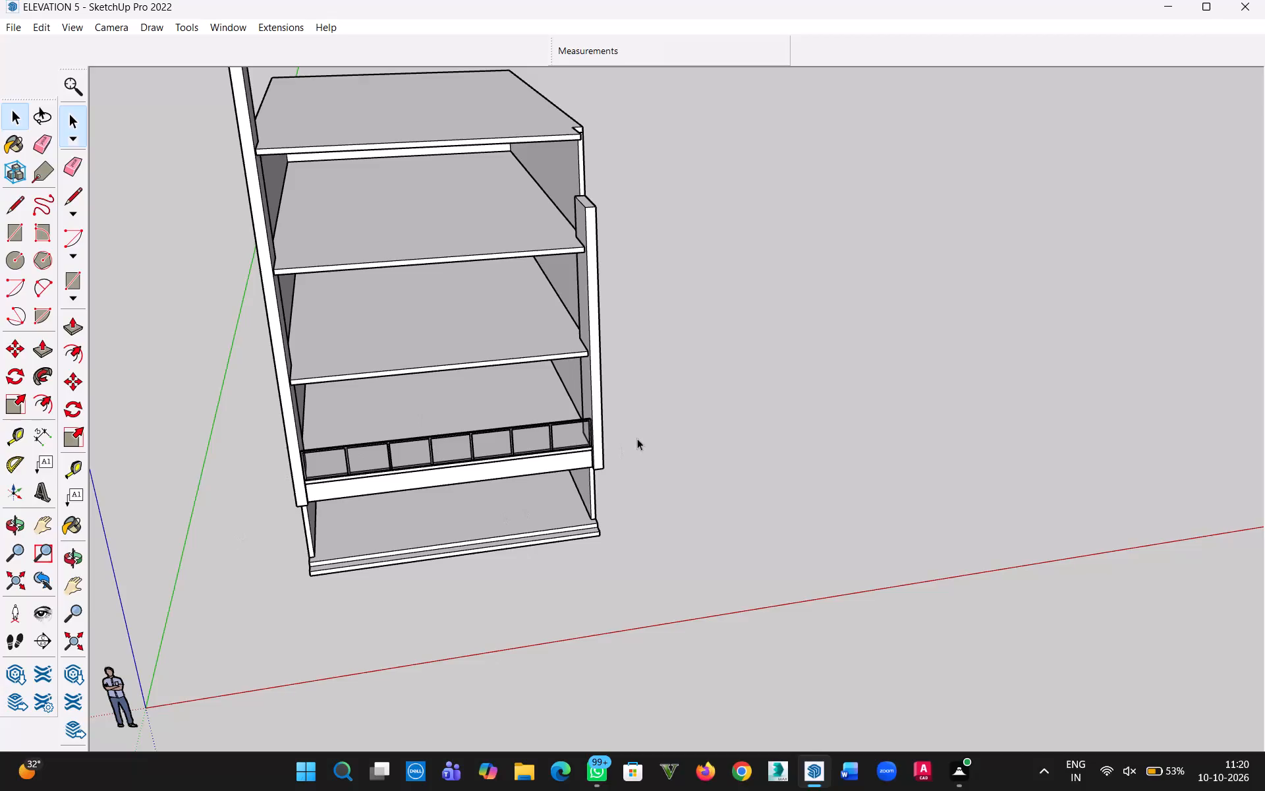
Examine the balcony railing and its front beam between the two end piers from several angles and up close.
{"action": "middle_click_drag", "start_coordinate": [545, 459], "coordinate": [808, 496]}
{"action": "middle_click_drag", "start_coordinate": [652, 507], "coordinate": [656, 509]}
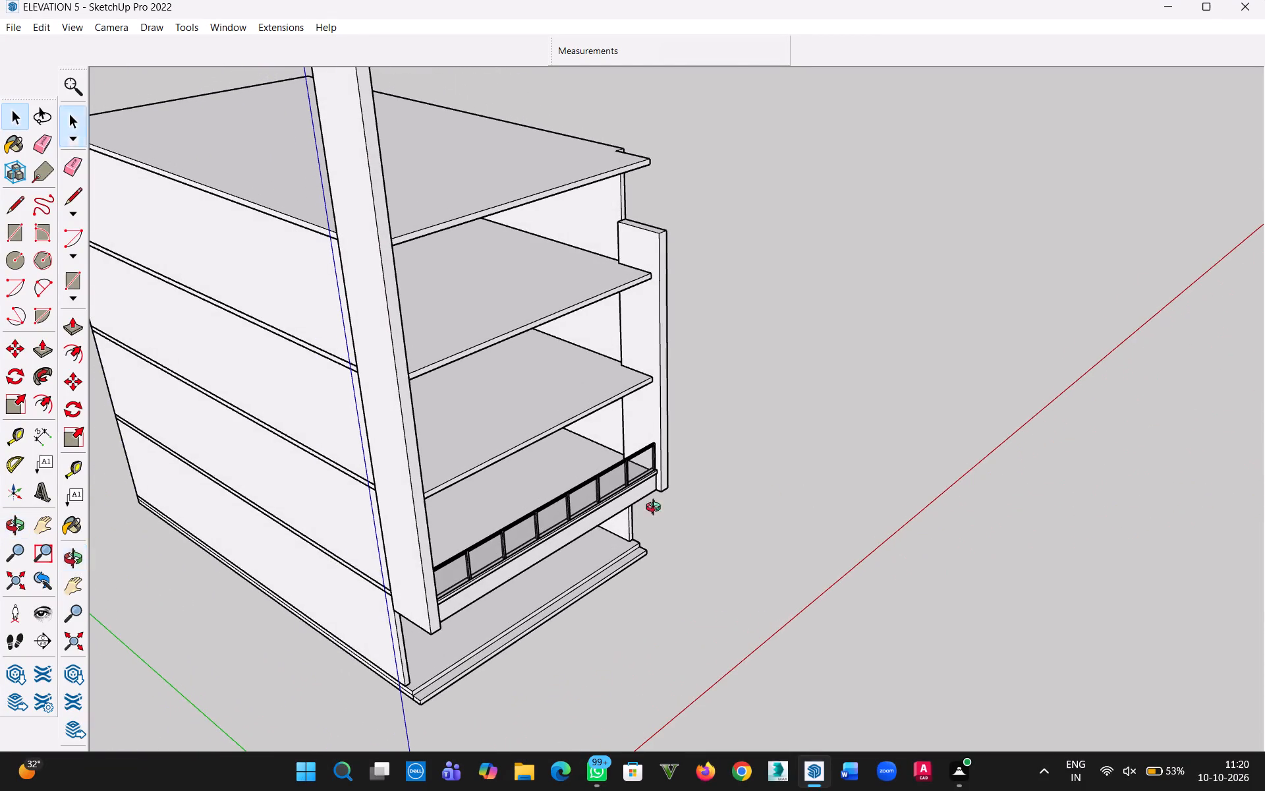
{"action": "middle_click_drag", "start_coordinate": [656, 509], "coordinate": [432, 542]}
{"action": "scroll", "coordinate": [441, 525], "scroll_direction": "up", "scroll_amount": 5}
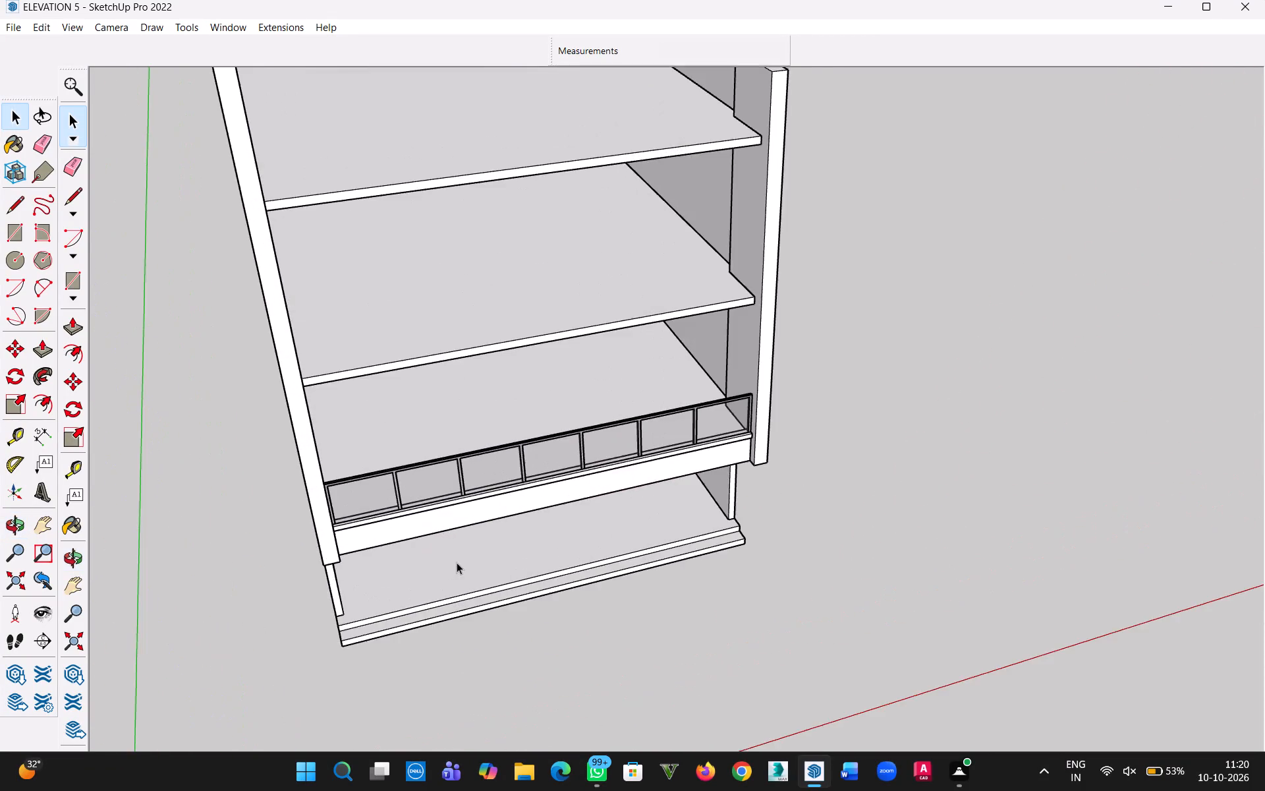
{"action": "middle_click_drag", "start_coordinate": [457, 562], "coordinate": [402, 611]}
{"action": "middle_click_drag", "start_coordinate": [415, 522], "coordinate": [412, 529]}
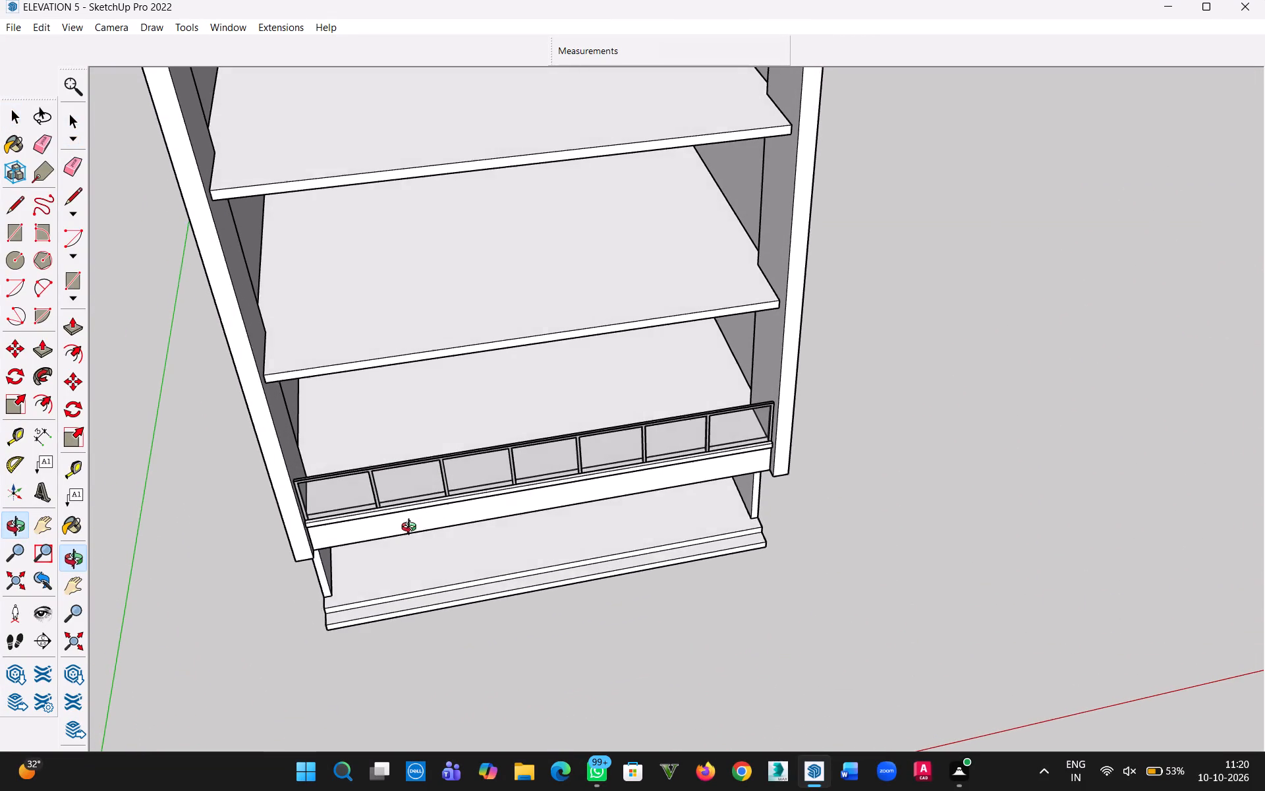
{"action": "middle_click_drag", "start_coordinate": [412, 529], "coordinate": [288, 572]}
{"action": "scroll", "coordinate": [329, 470], "scroll_direction": "up", "scroll_amount": 6}
{"action": "middle_click_drag", "start_coordinate": [366, 432], "coordinate": [368, 376]}
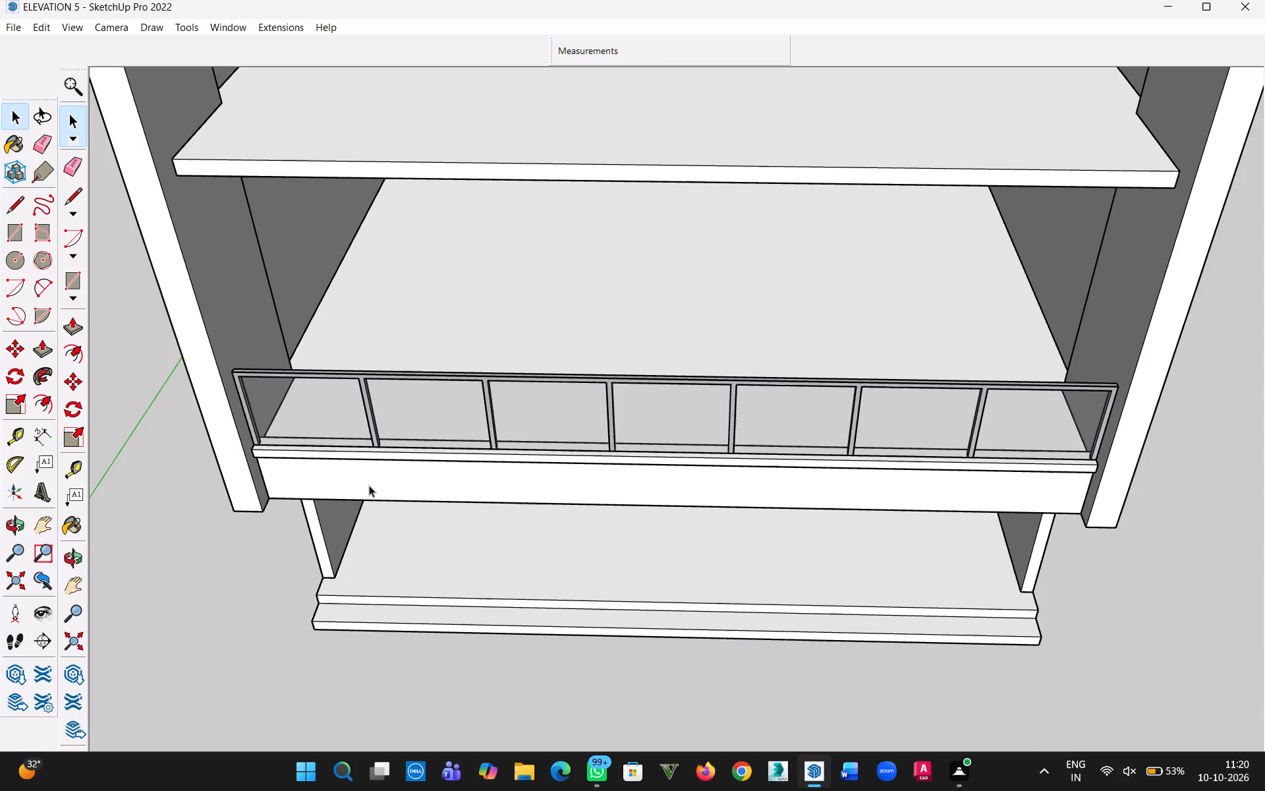
{"action": "scroll", "coordinate": [369, 485], "scroll_direction": "up", "scroll_amount": 5}
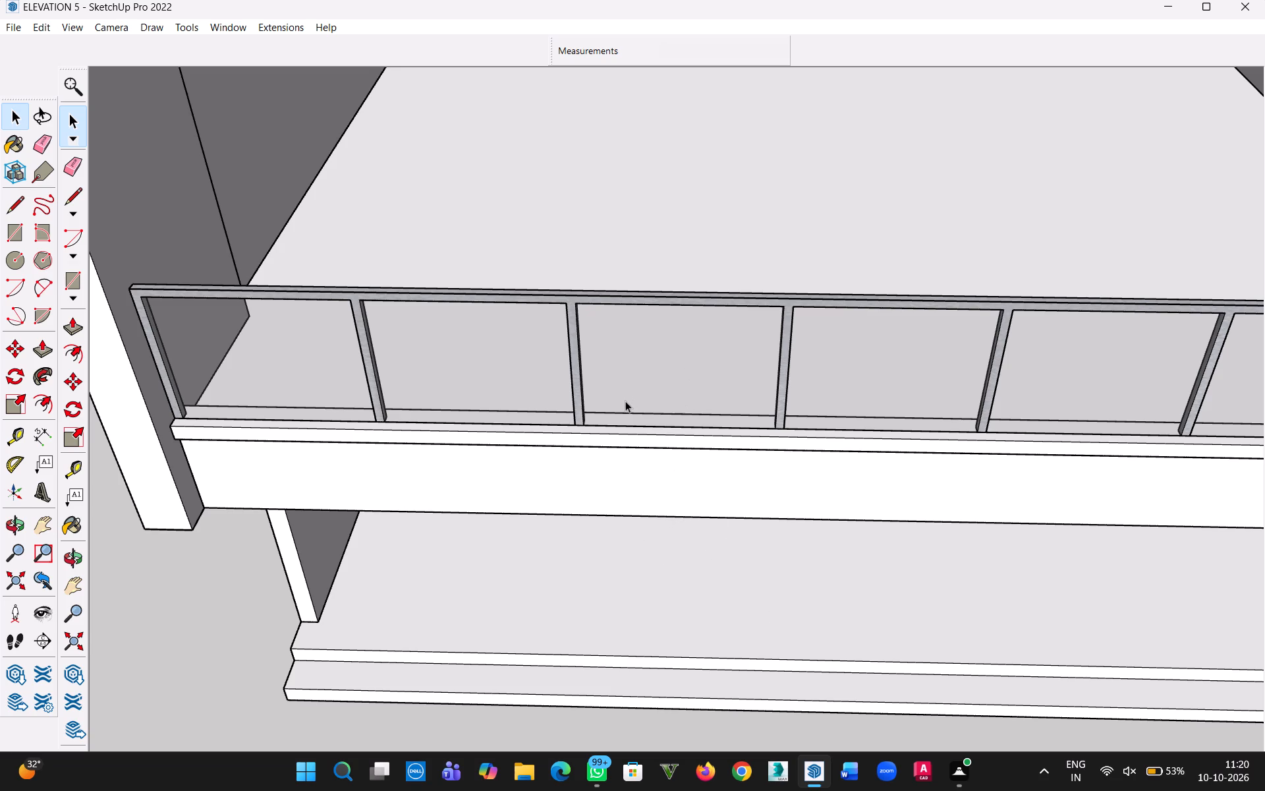
Examine the block's whole front from several angles, comparing both end piers, the open floors and the slab edges above the balcony.
{"action": "scroll", "coordinate": [753, 486], "scroll_direction": "down", "scroll_amount": 4}
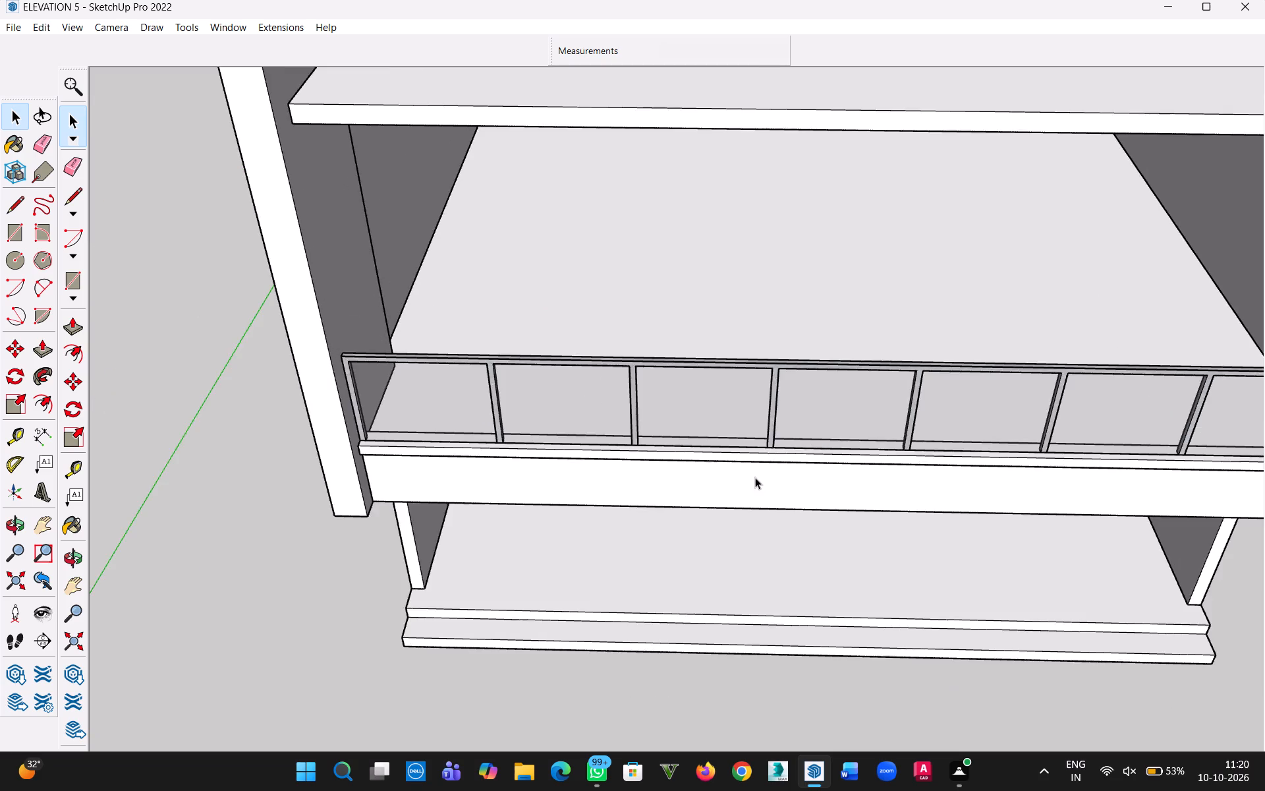
{"action": "scroll", "coordinate": [747, 481], "scroll_direction": "down", "scroll_amount": 4}
{"action": "middle_click_drag", "start_coordinate": [735, 488], "coordinate": [746, 405]}
{"action": "scroll", "coordinate": [731, 469], "scroll_direction": "down", "scroll_amount": 5}
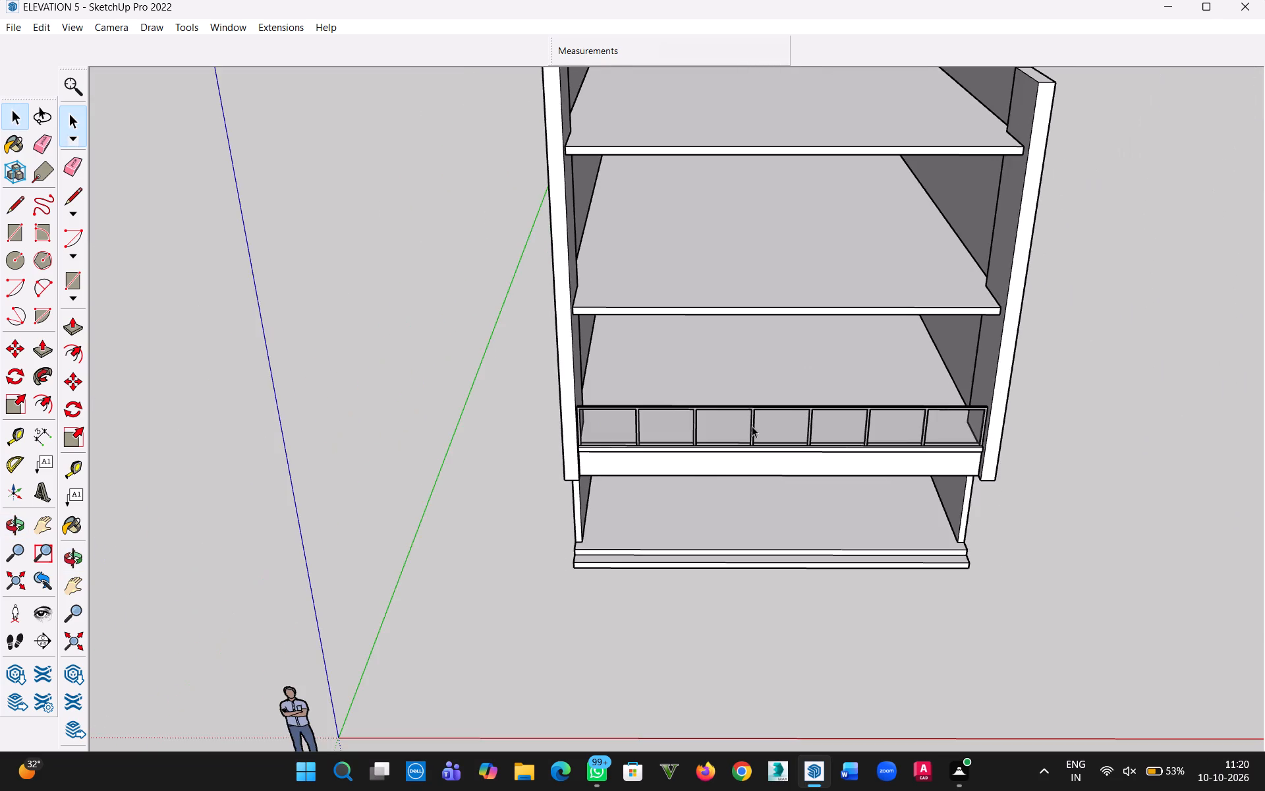
{"action": "scroll", "coordinate": [752, 421], "scroll_direction": "down", "scroll_amount": 5}
{"action": "key", "text": "h"}
{"action": "left_click_drag", "start_coordinate": [748, 446], "coordinate": [564, 585]}
{"action": "middle_click_drag", "start_coordinate": [593, 578], "coordinate": [708, 454]}
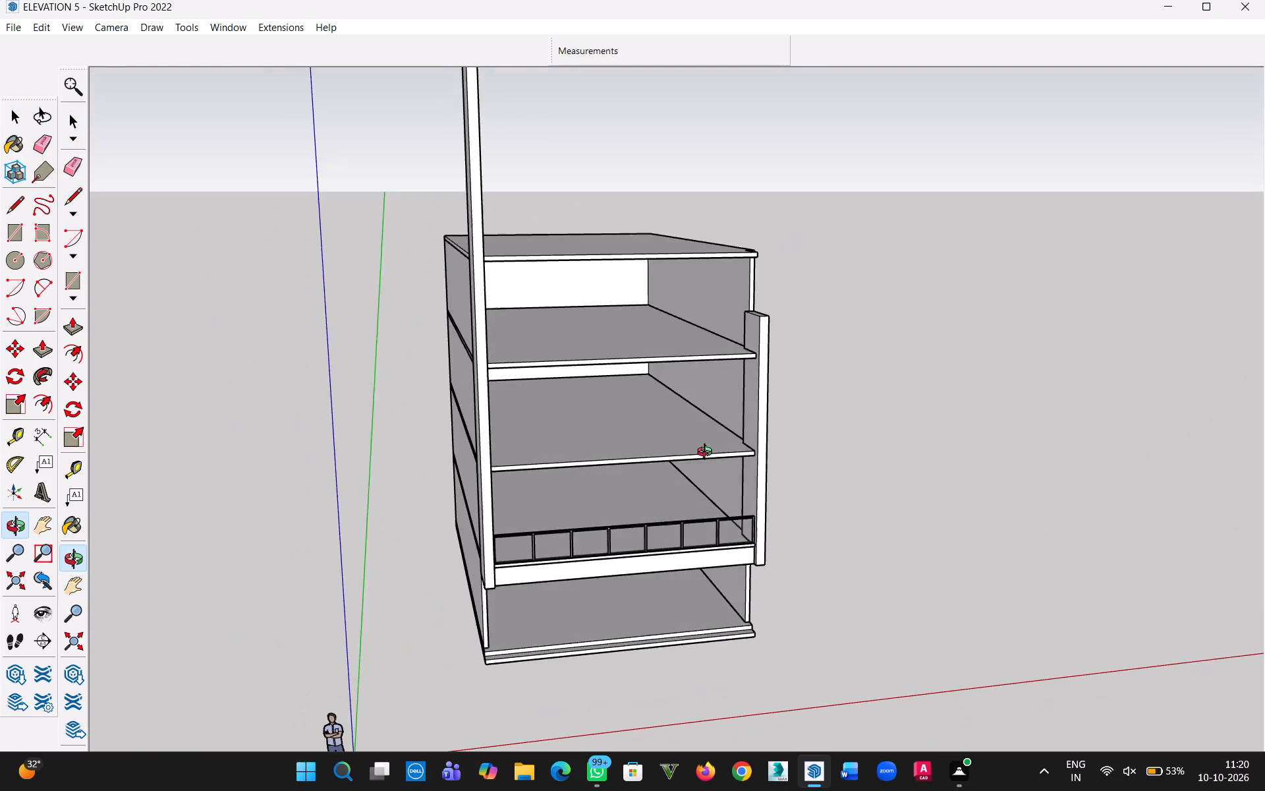
{"action": "middle_click_drag", "start_coordinate": [708, 454], "coordinate": [682, 503]}
{"action": "scroll", "coordinate": [641, 535], "scroll_direction": "up", "scroll_amount": 3}
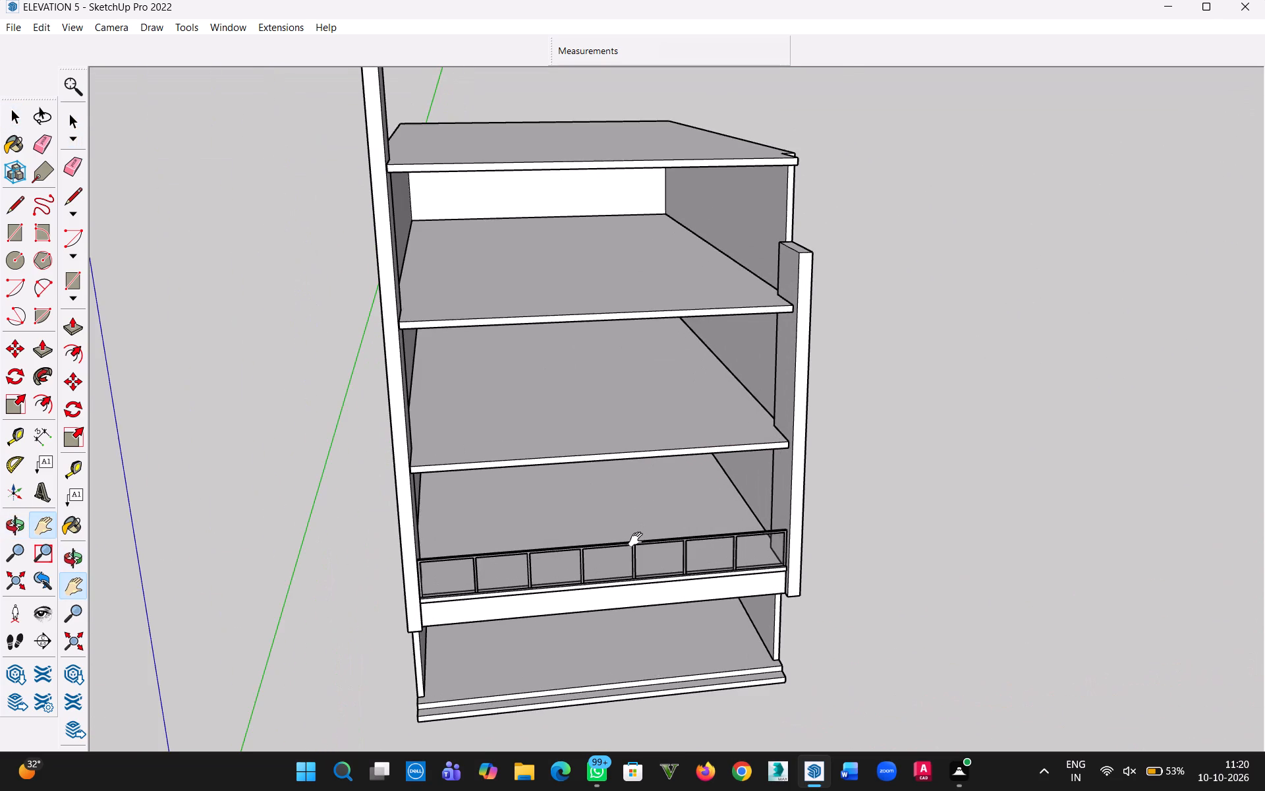
{"action": "scroll", "coordinate": [638, 540], "scroll_direction": "up", "scroll_amount": 3}
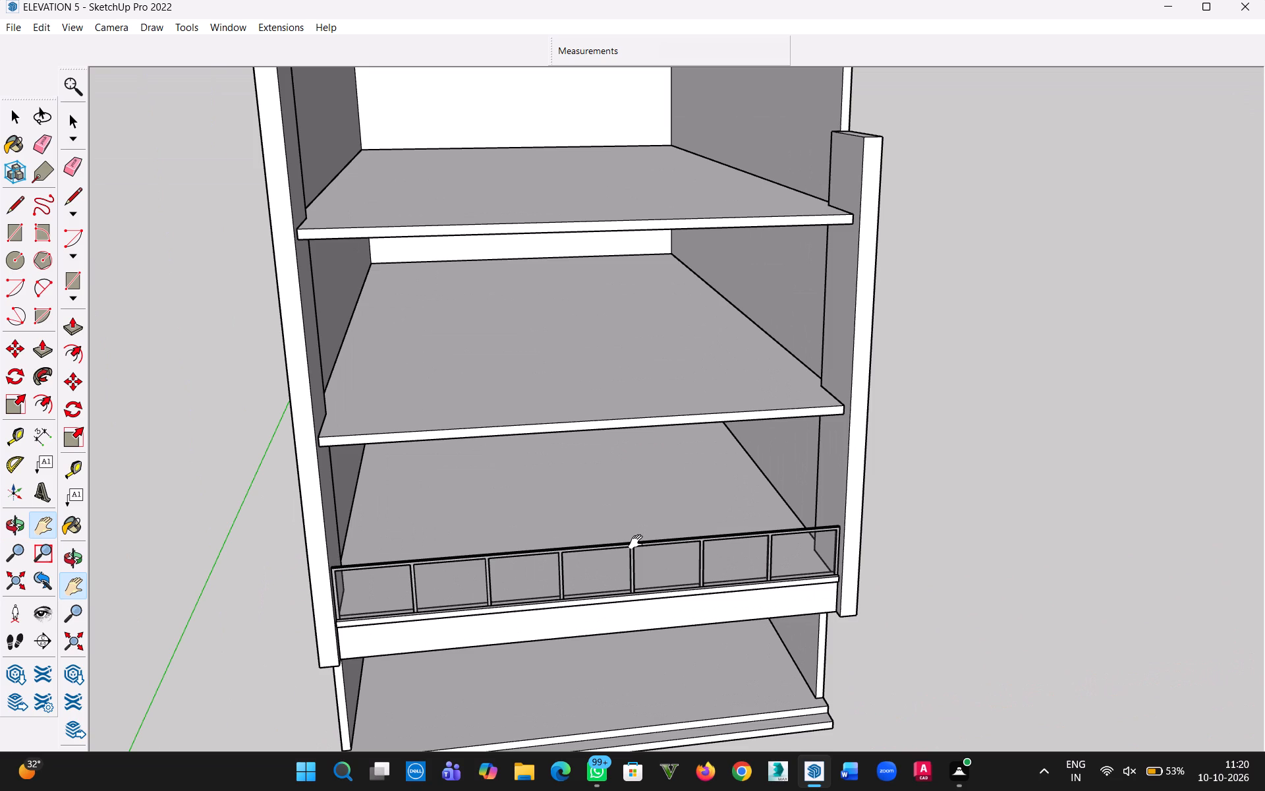
{"action": "scroll", "coordinate": [710, 527], "scroll_direction": "up", "scroll_amount": 3}
{"action": "scroll", "coordinate": [708, 528], "scroll_direction": "down", "scroll_amount": 1}
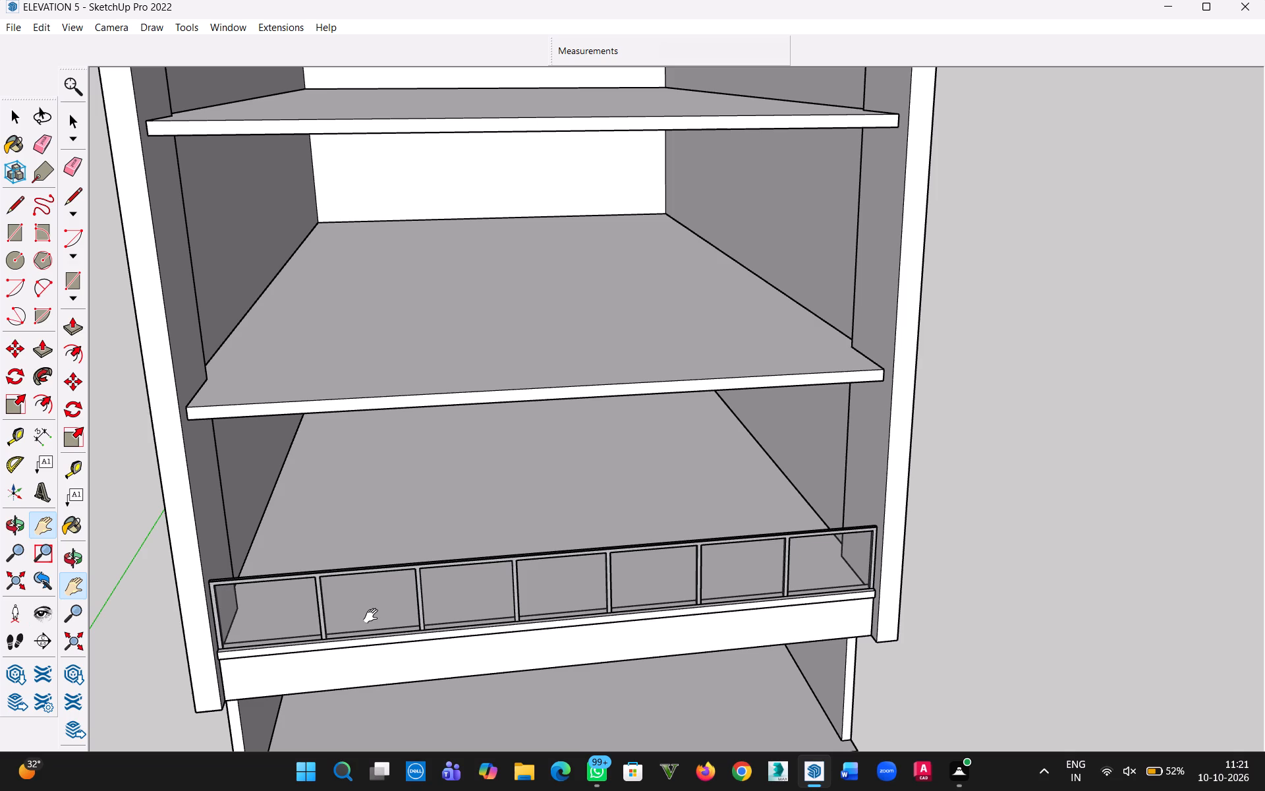
{"action": "scroll", "coordinate": [664, 490], "scroll_direction": "down", "scroll_amount": 4}
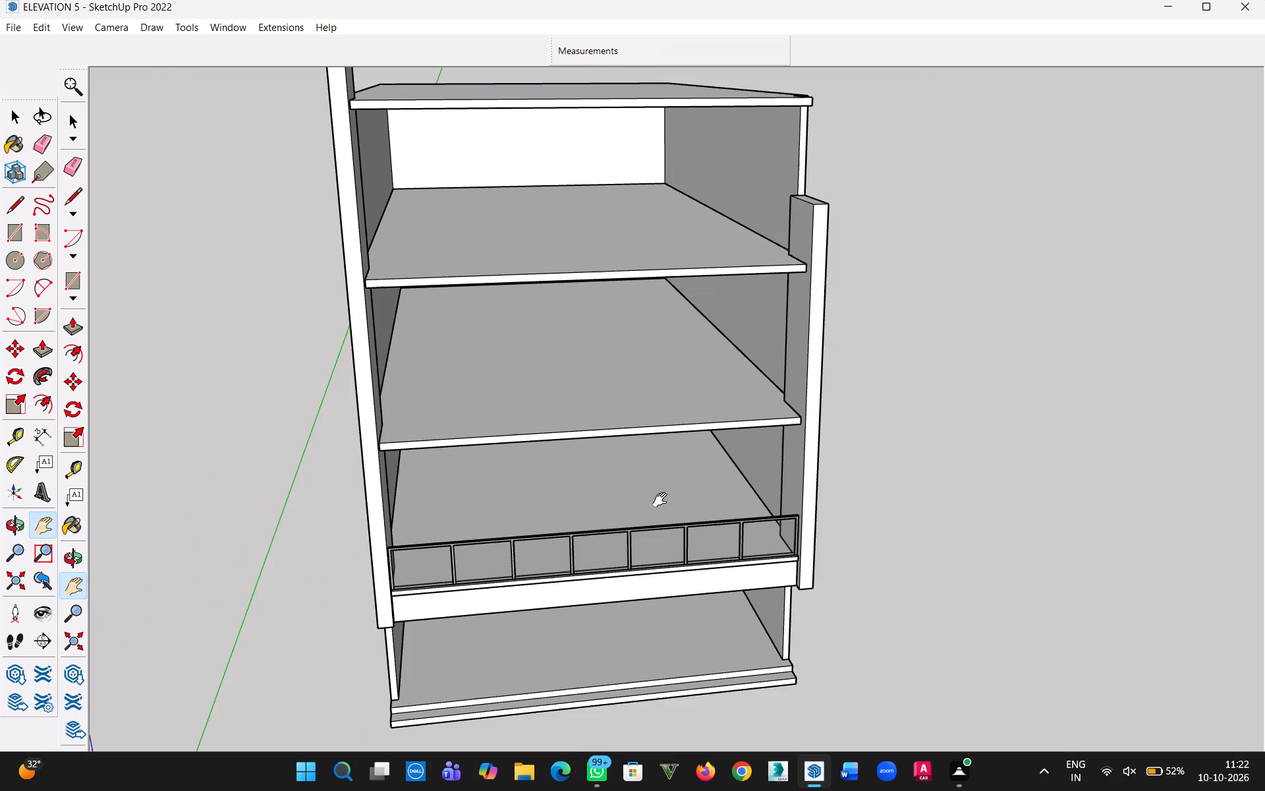
{"action": "middle_click_drag", "start_coordinate": [662, 420], "coordinate": [746, 554]}
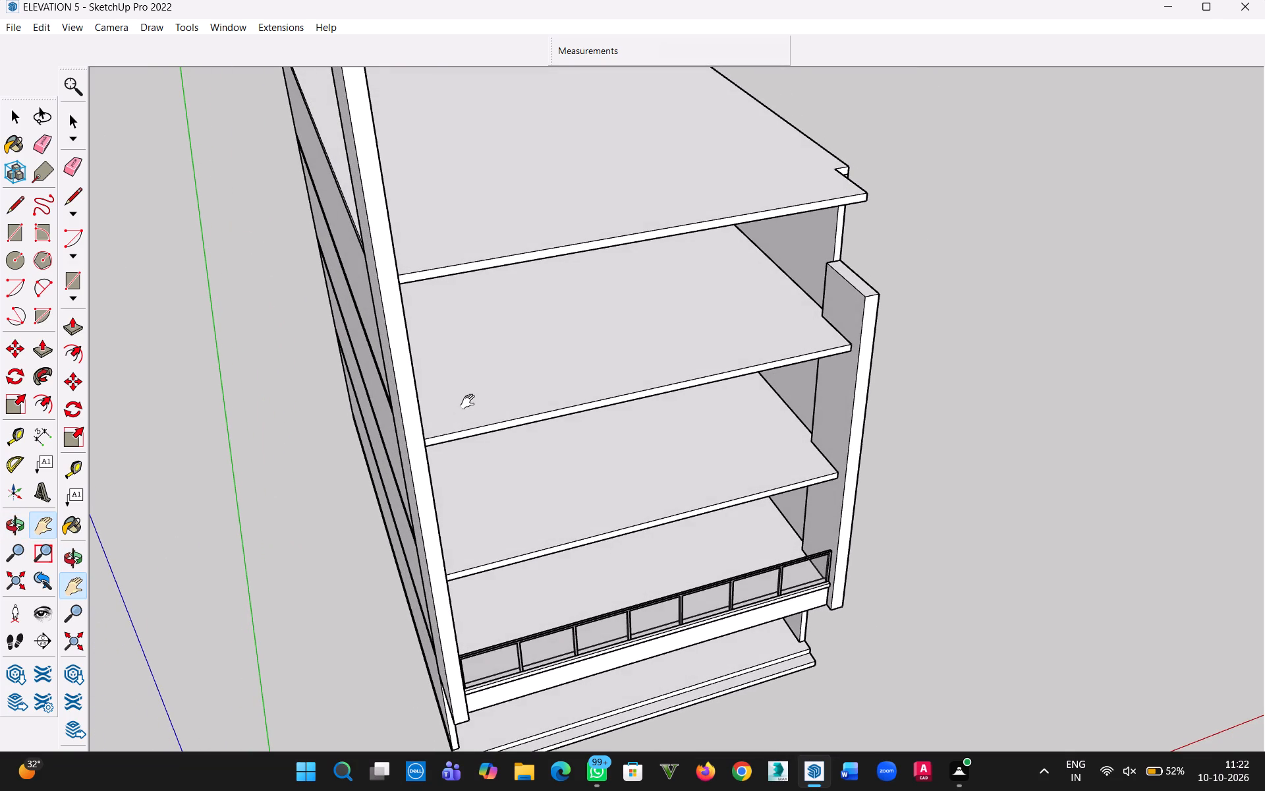
{"action": "middle_click_drag", "start_coordinate": [686, 455], "coordinate": [698, 407]}
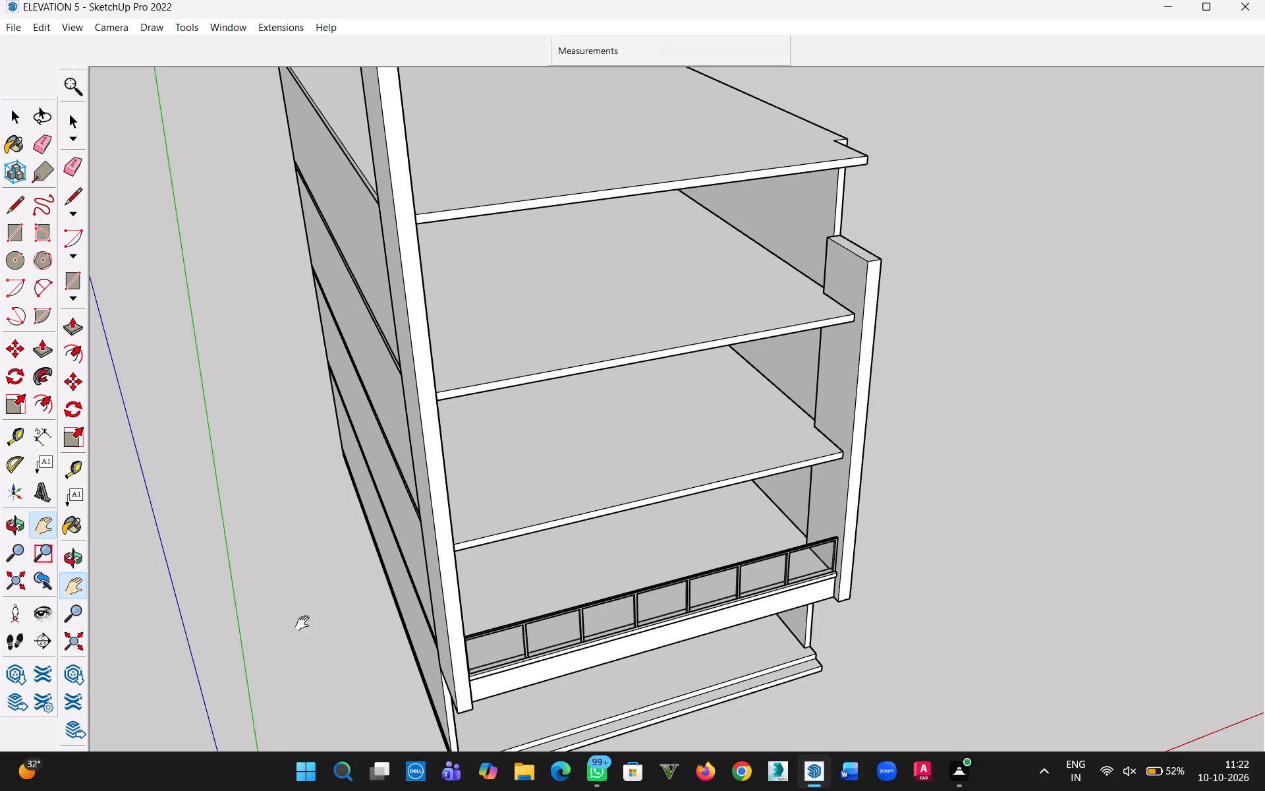
{"action": "middle_click_drag", "start_coordinate": [625, 554], "coordinate": [478, 488]}
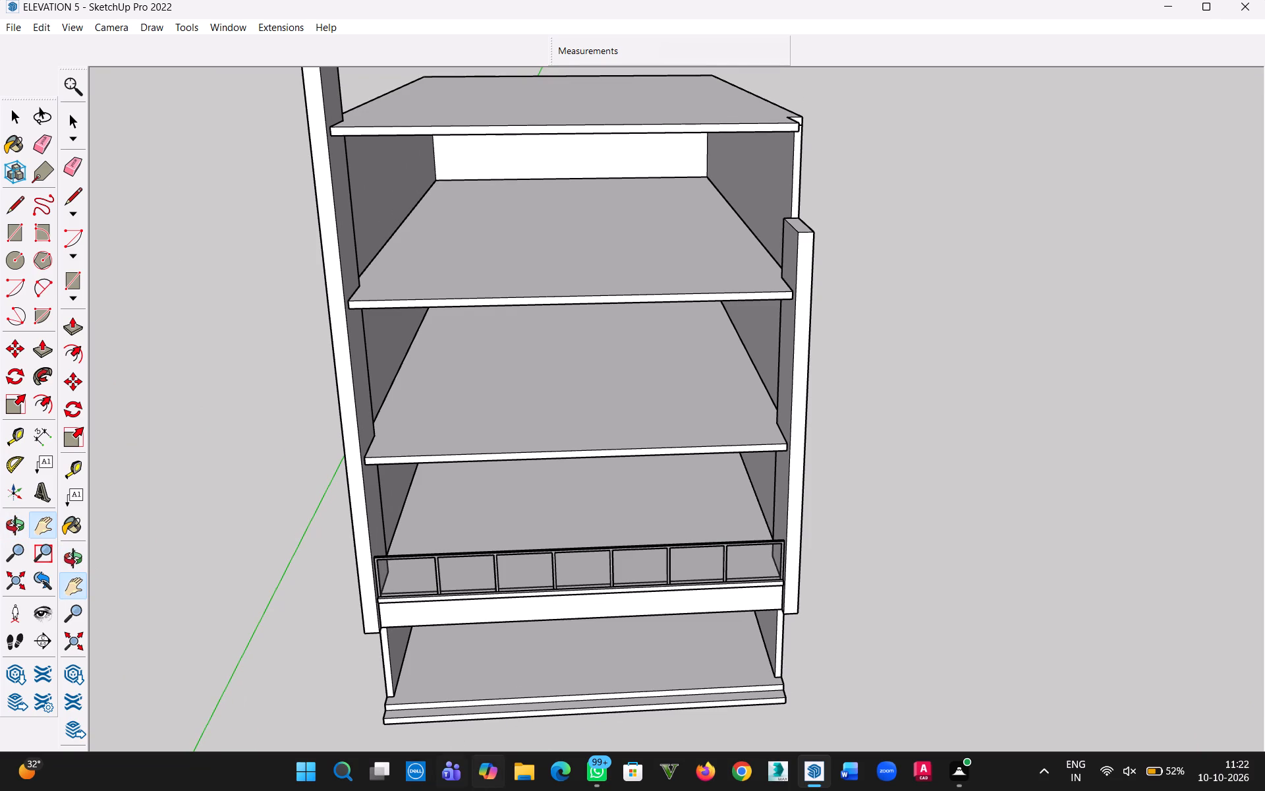
{"action": "scroll", "coordinate": [632, 622], "scroll_direction": "down", "scroll_amount": 4}
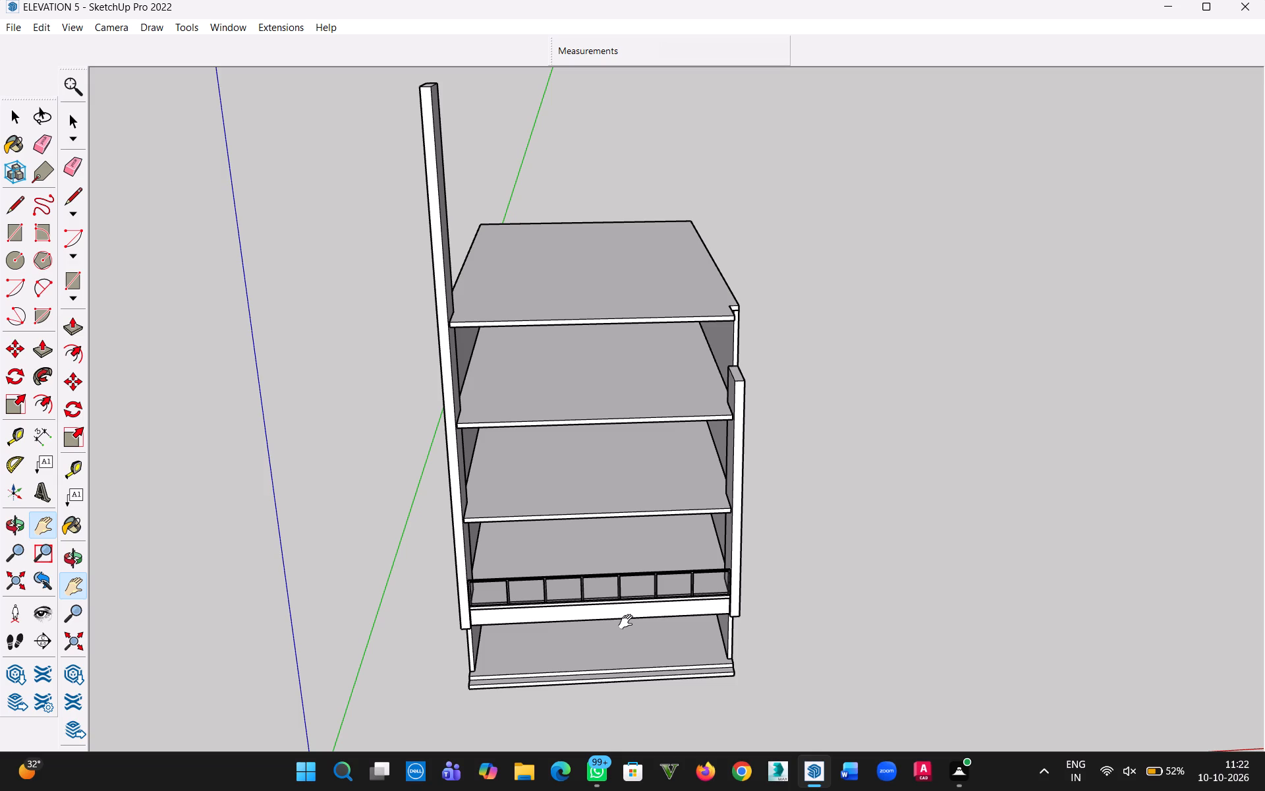
{"action": "scroll", "coordinate": [615, 660], "scroll_direction": "up", "scroll_amount": 3}
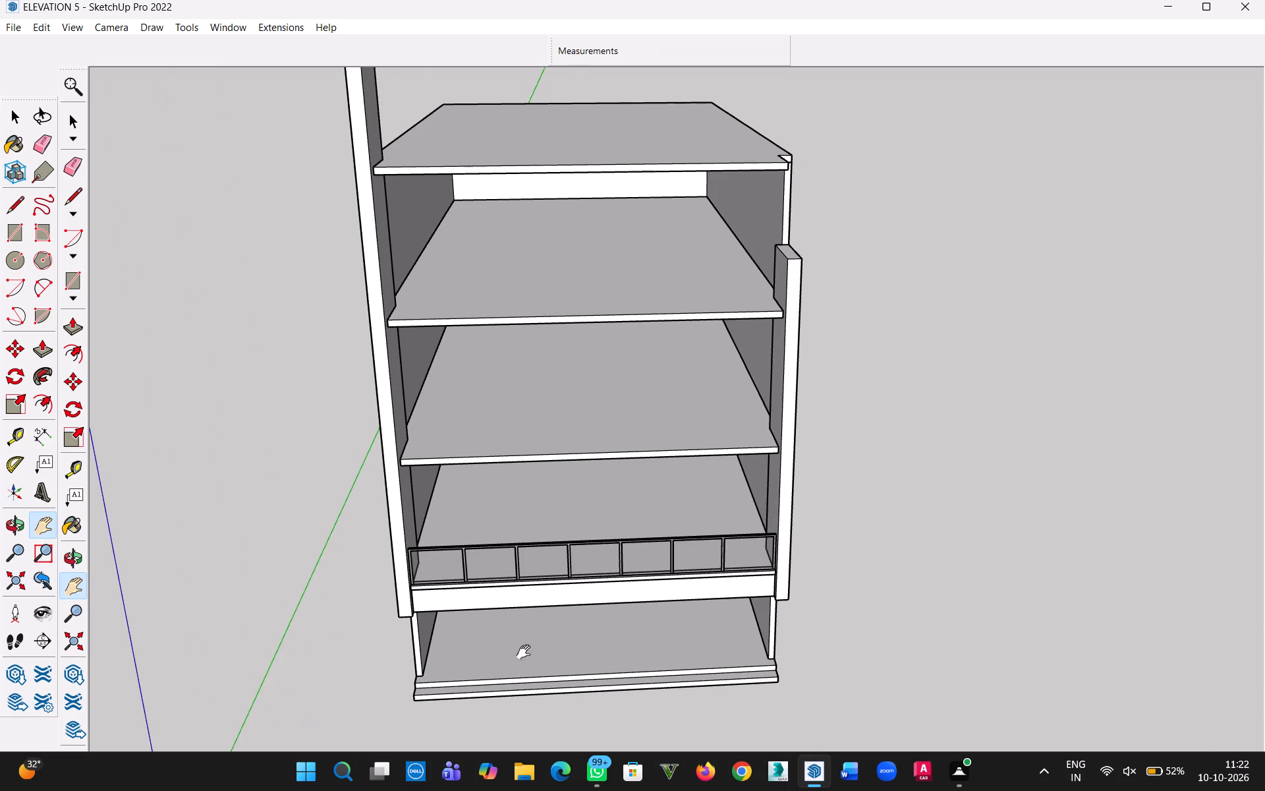
{"action": "scroll", "coordinate": [538, 609], "scroll_direction": "up", "scroll_amount": 3}
{"action": "scroll", "coordinate": [513, 626], "scroll_direction": "down", "scroll_amount": 2}
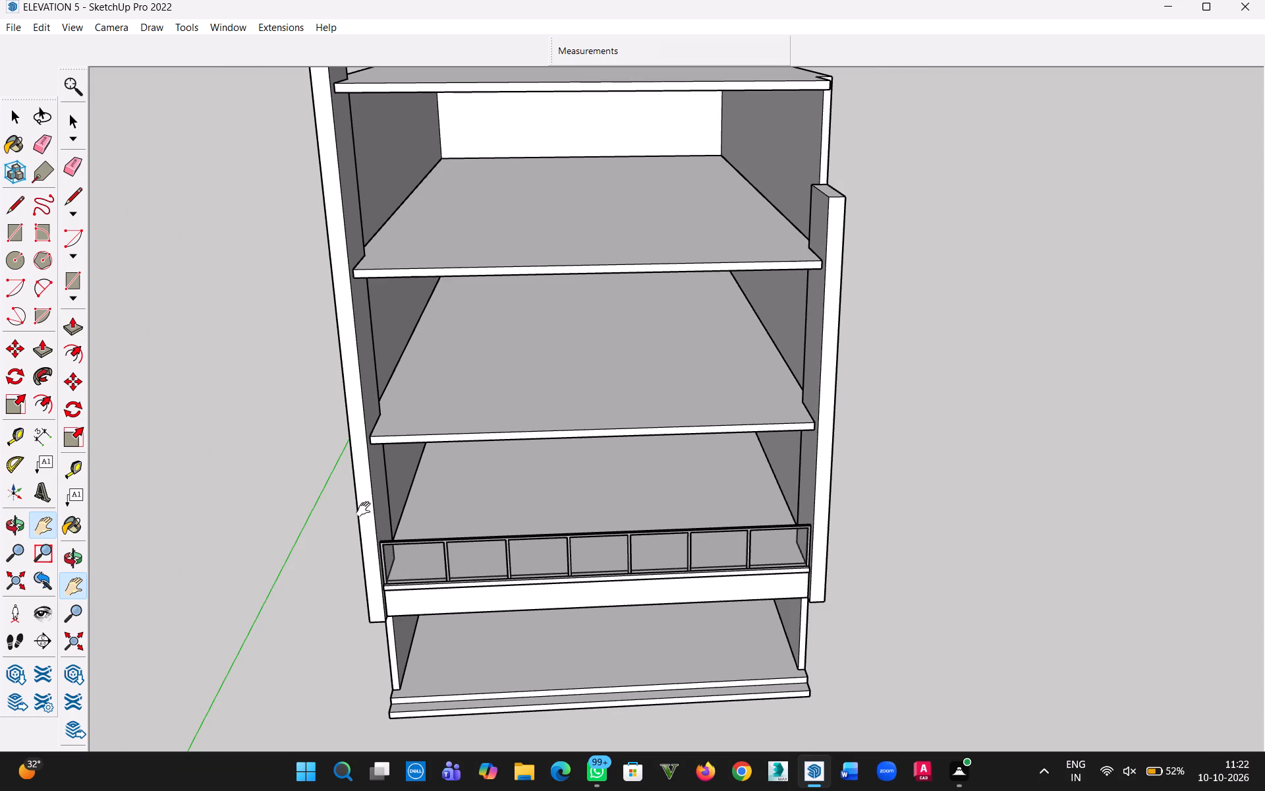
Measure the clear distance between the two end piers' inner front edges, just above the slab over the balcony.
{"action": "key", "text": "t"}
{"action": "scroll", "coordinate": [381, 454], "scroll_direction": "up", "scroll_amount": 5}
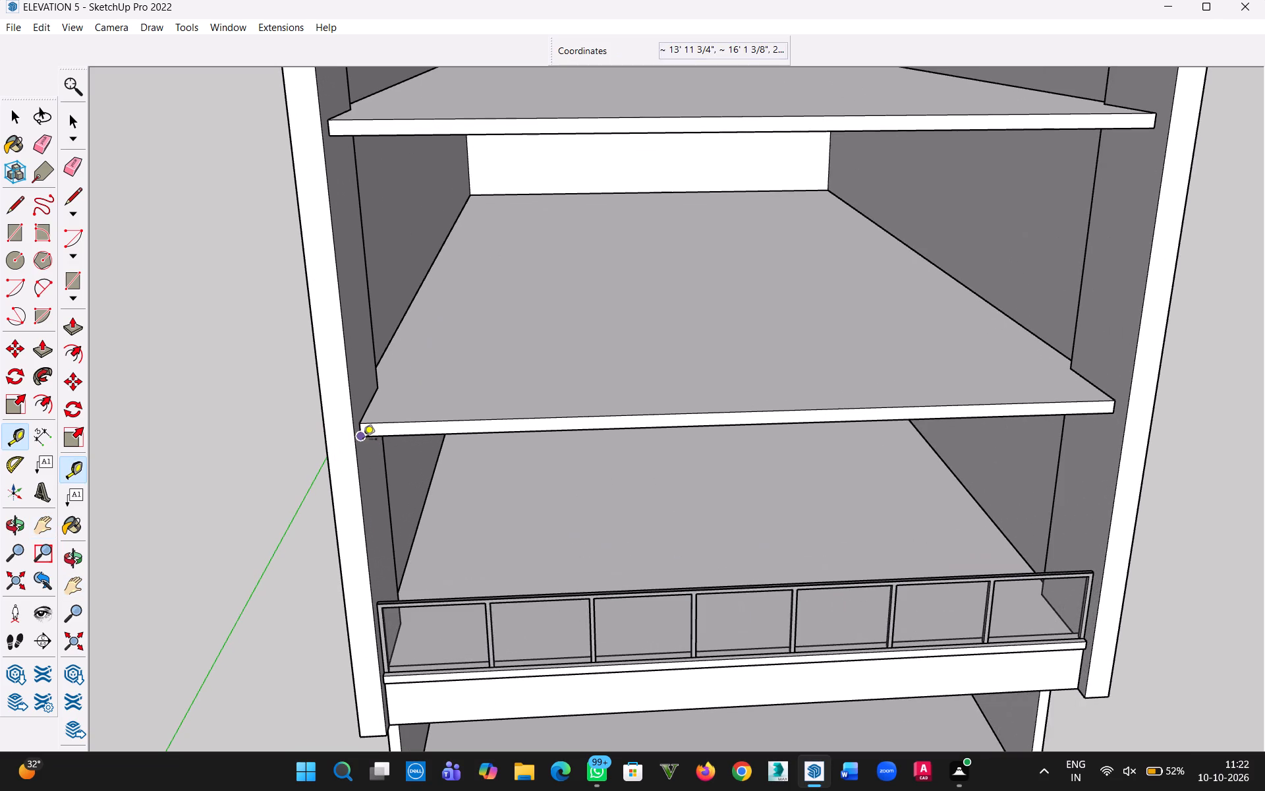
{"action": "left_click", "coordinate": [362, 436]}
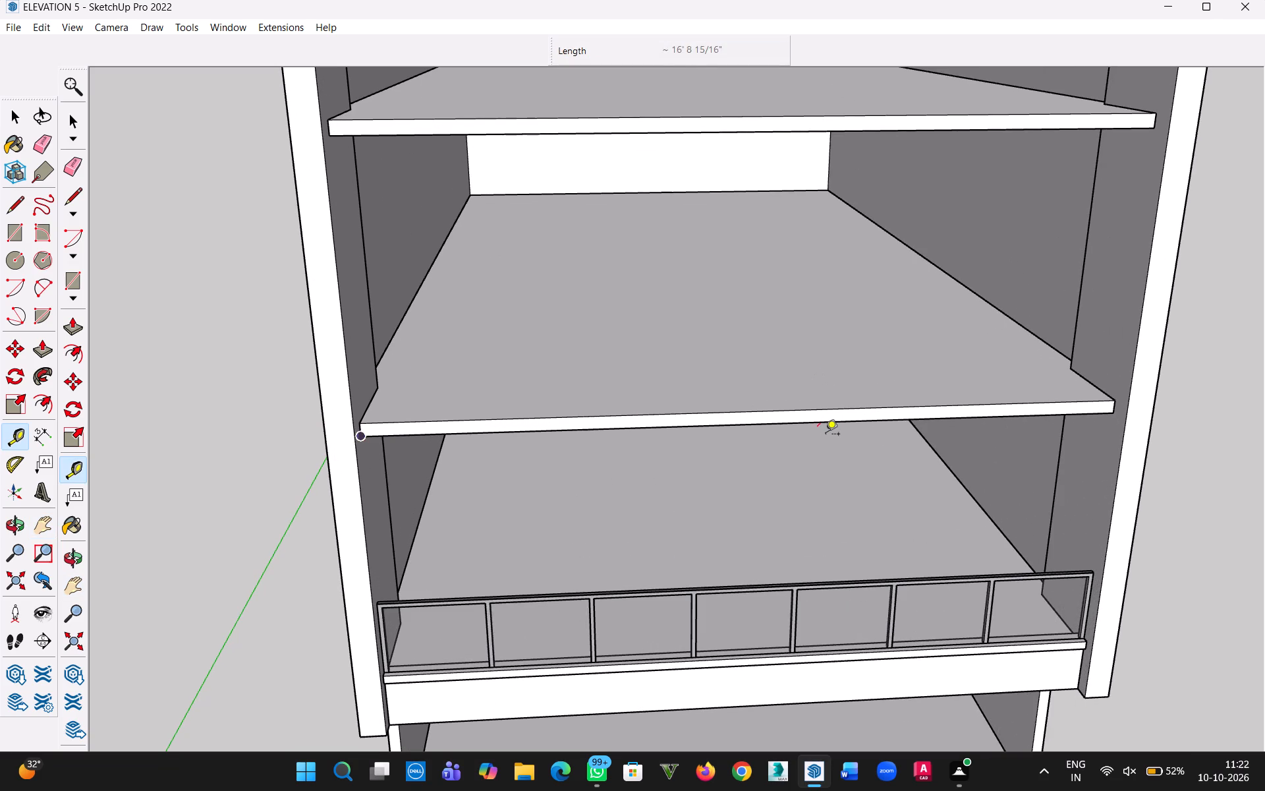
{"action": "key", "text": "Escape"}
{"action": "left_click", "coordinate": [349, 378]}
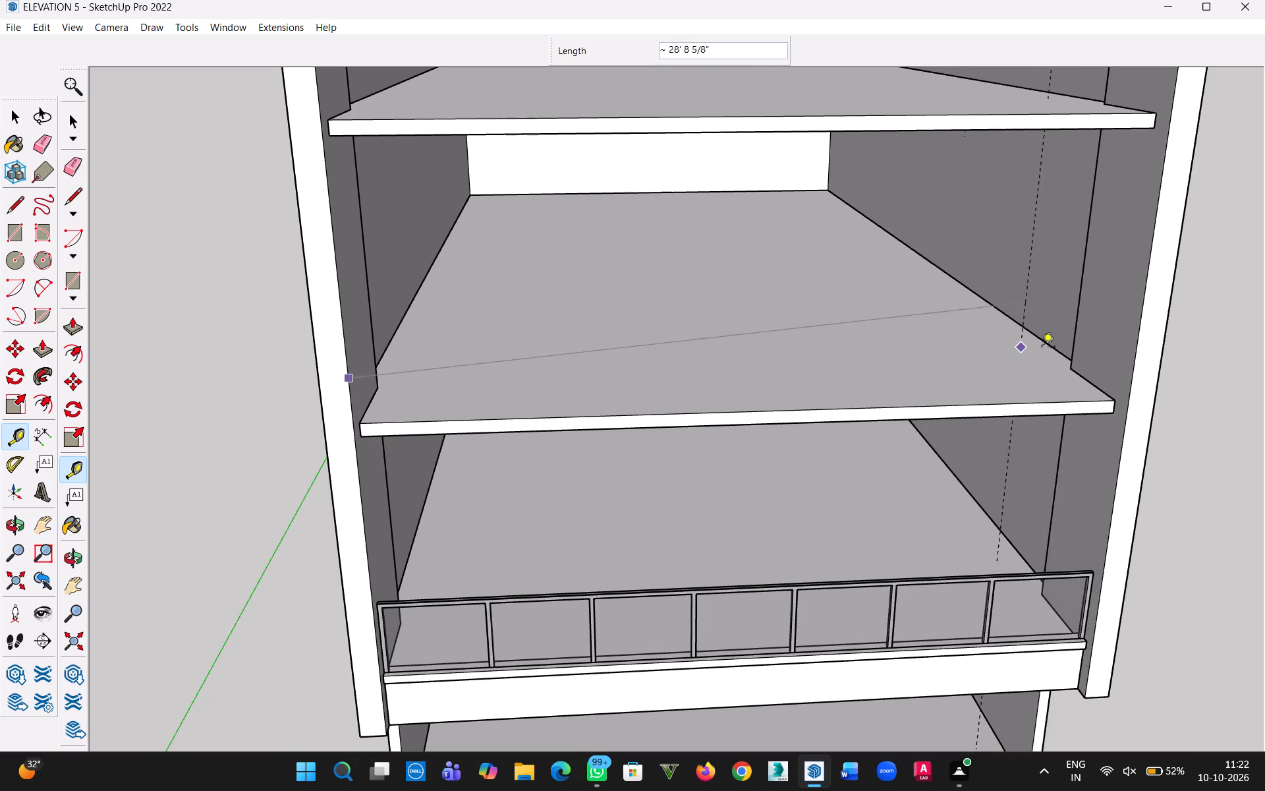
{"action": "left_click", "coordinate": [1137, 358]}
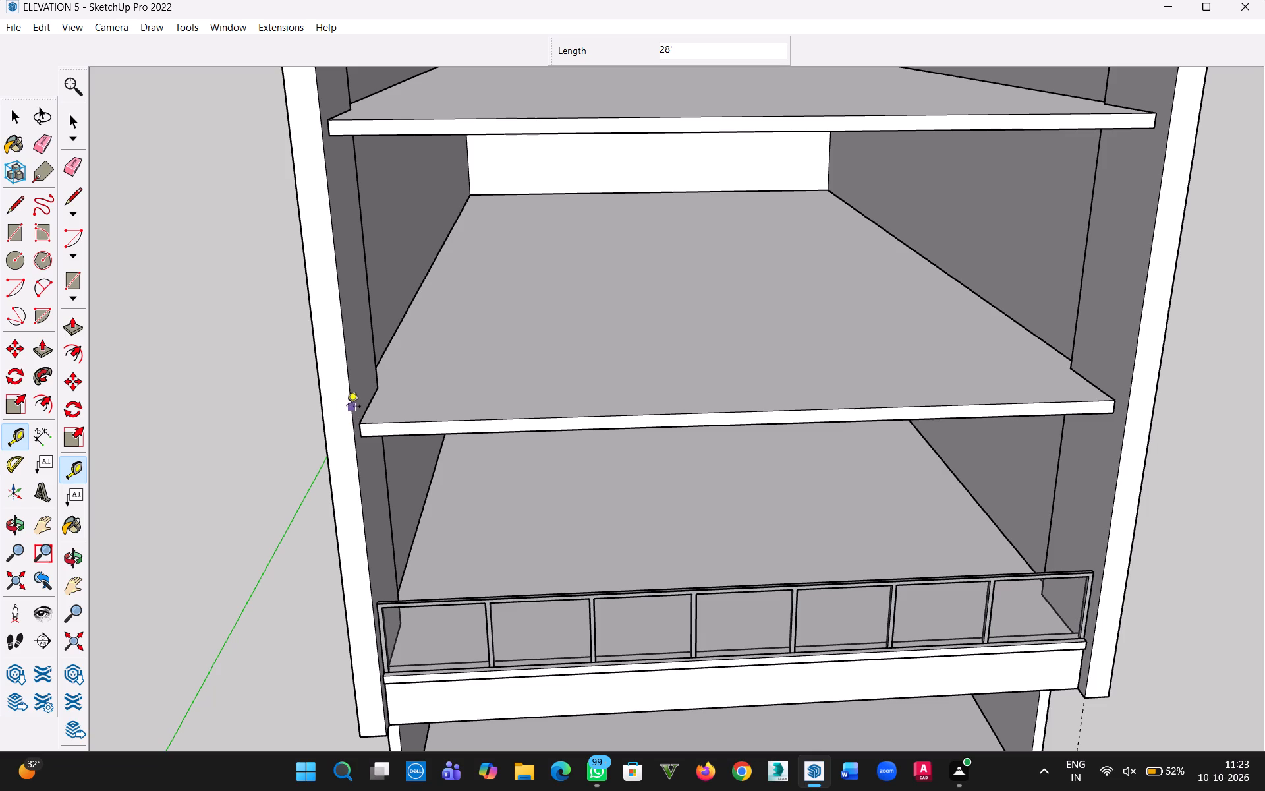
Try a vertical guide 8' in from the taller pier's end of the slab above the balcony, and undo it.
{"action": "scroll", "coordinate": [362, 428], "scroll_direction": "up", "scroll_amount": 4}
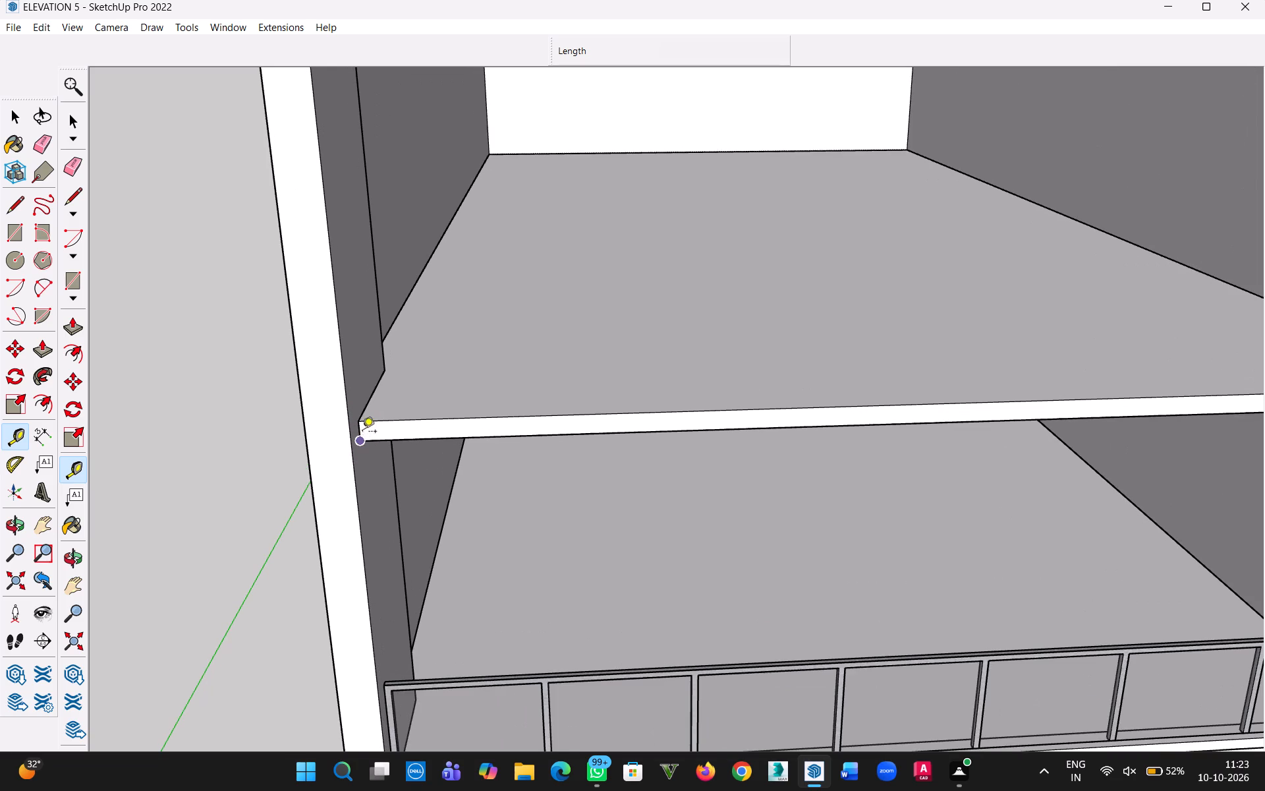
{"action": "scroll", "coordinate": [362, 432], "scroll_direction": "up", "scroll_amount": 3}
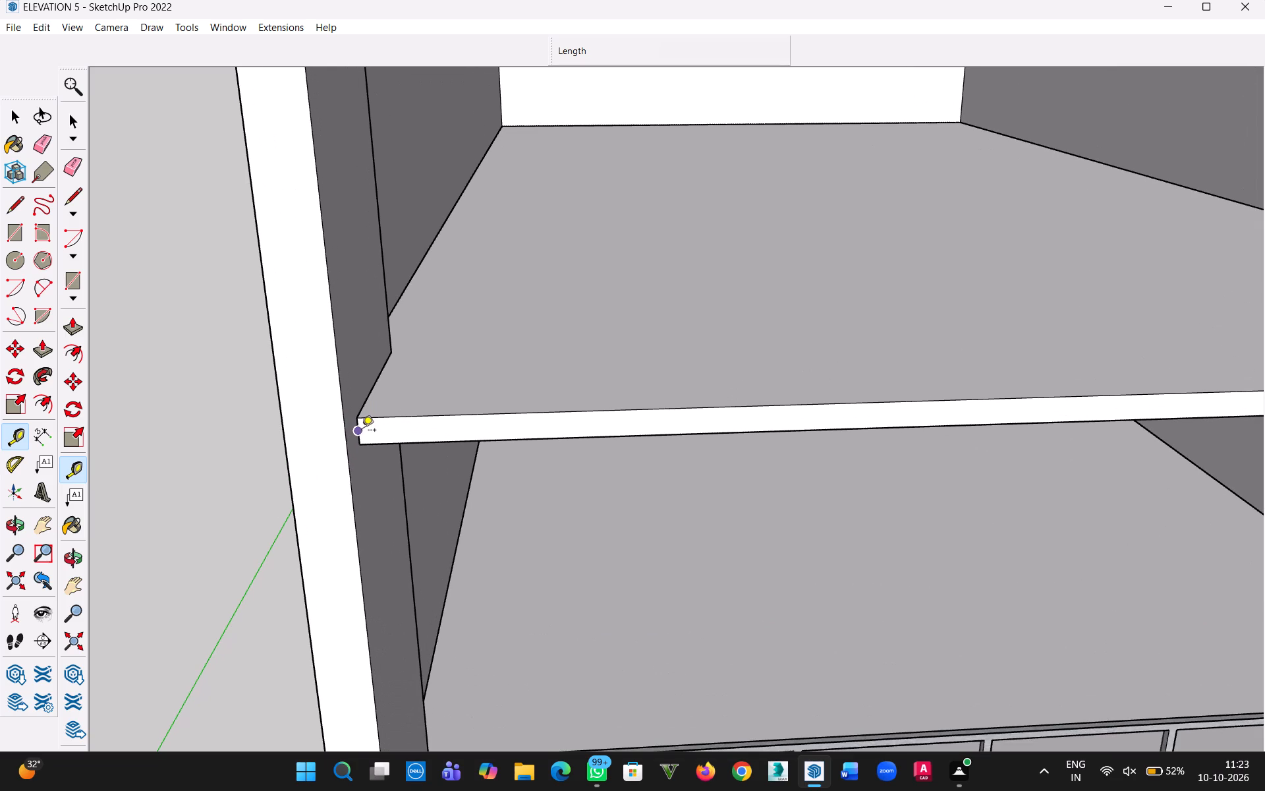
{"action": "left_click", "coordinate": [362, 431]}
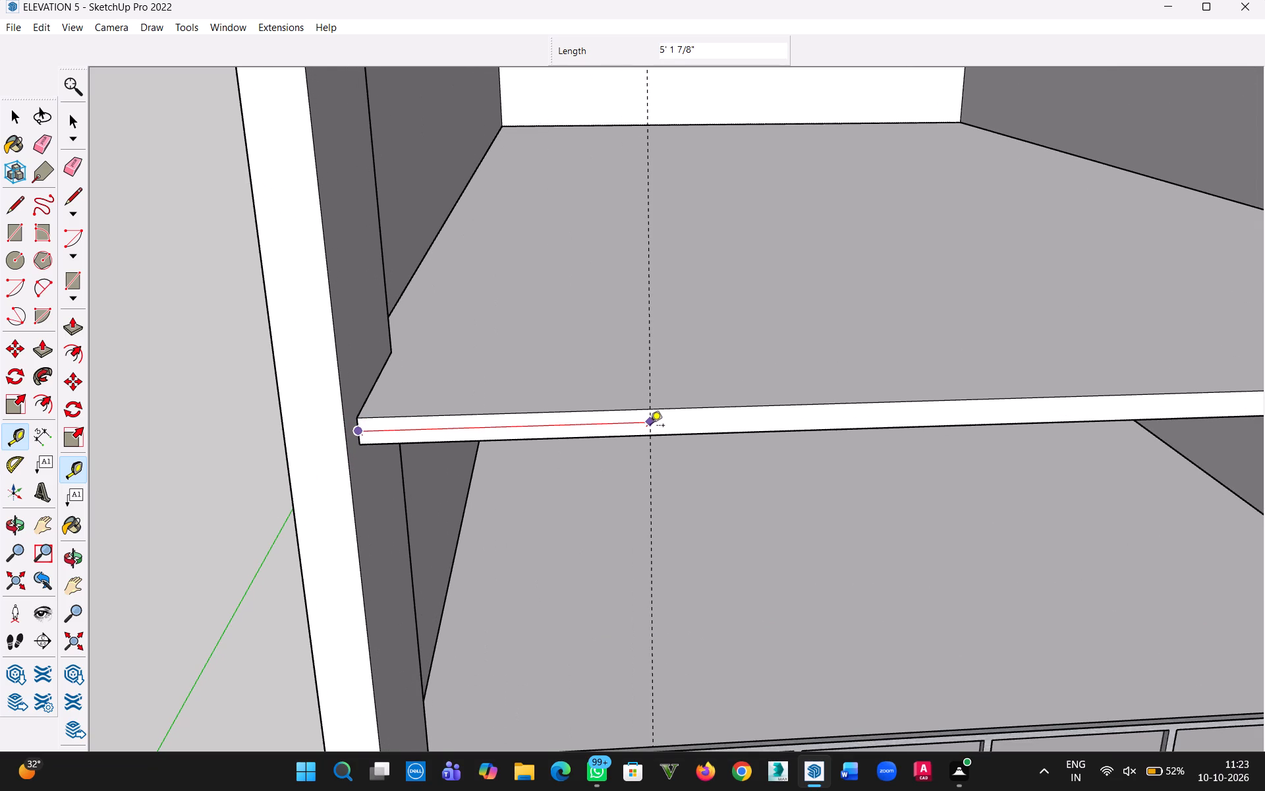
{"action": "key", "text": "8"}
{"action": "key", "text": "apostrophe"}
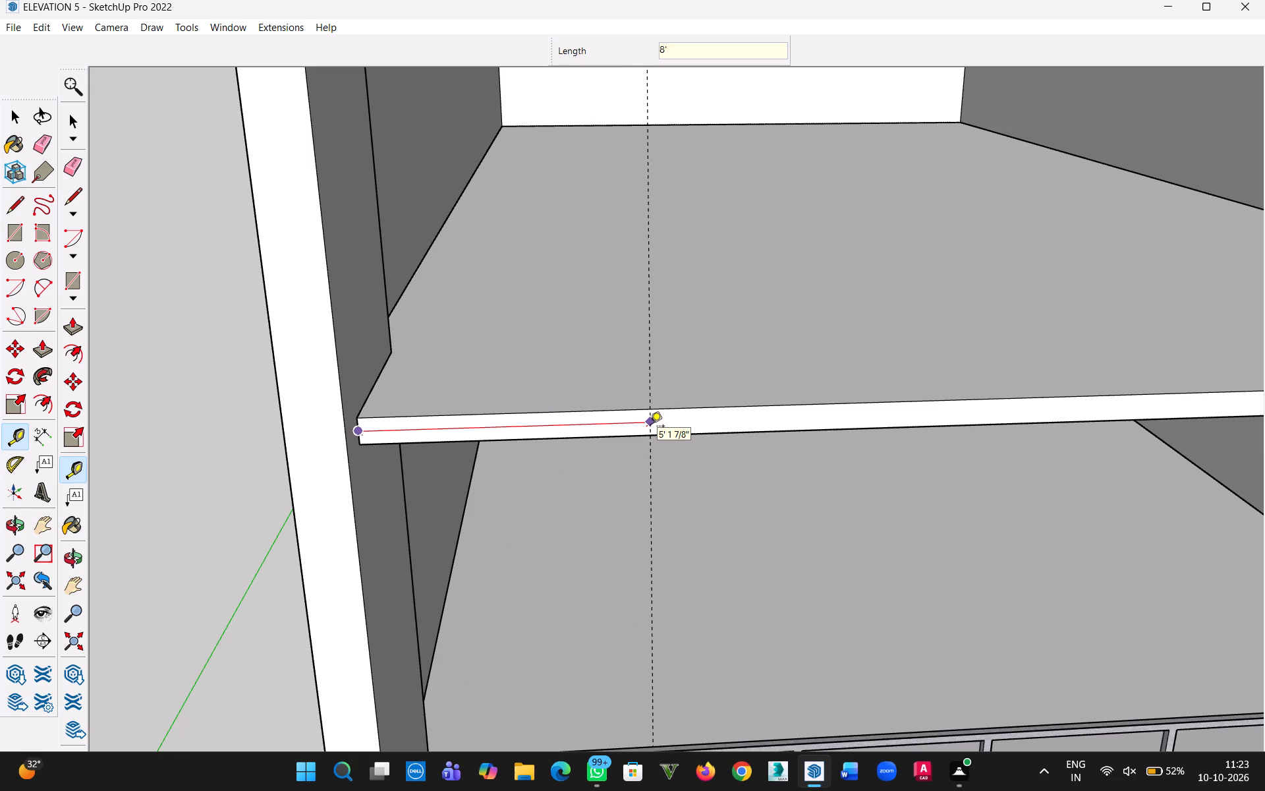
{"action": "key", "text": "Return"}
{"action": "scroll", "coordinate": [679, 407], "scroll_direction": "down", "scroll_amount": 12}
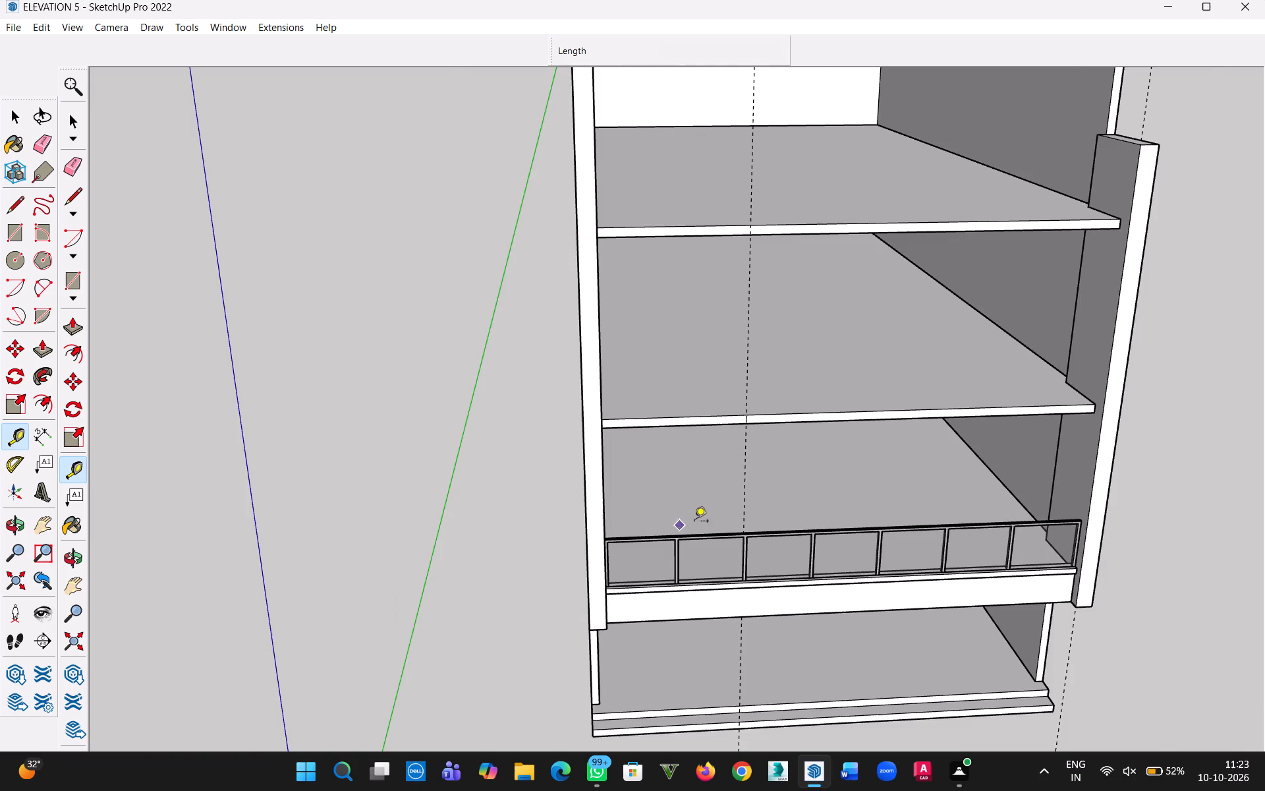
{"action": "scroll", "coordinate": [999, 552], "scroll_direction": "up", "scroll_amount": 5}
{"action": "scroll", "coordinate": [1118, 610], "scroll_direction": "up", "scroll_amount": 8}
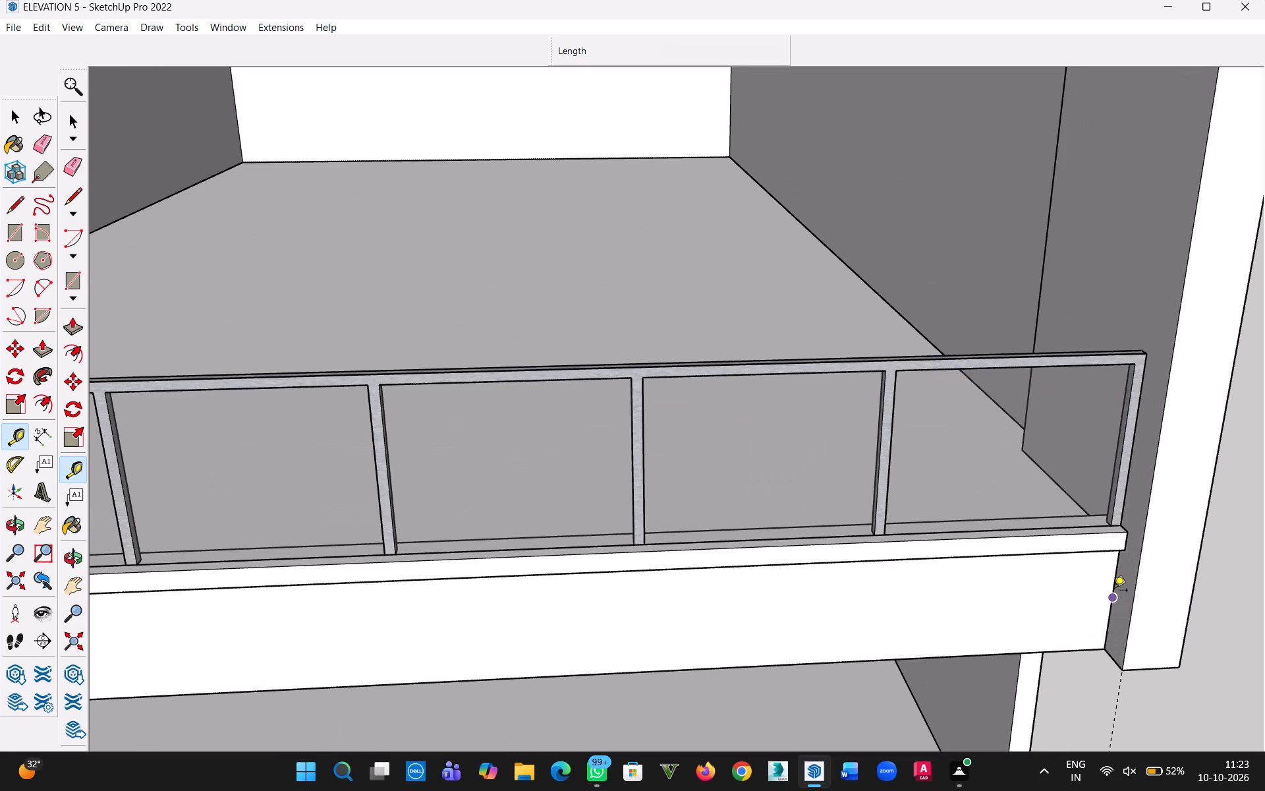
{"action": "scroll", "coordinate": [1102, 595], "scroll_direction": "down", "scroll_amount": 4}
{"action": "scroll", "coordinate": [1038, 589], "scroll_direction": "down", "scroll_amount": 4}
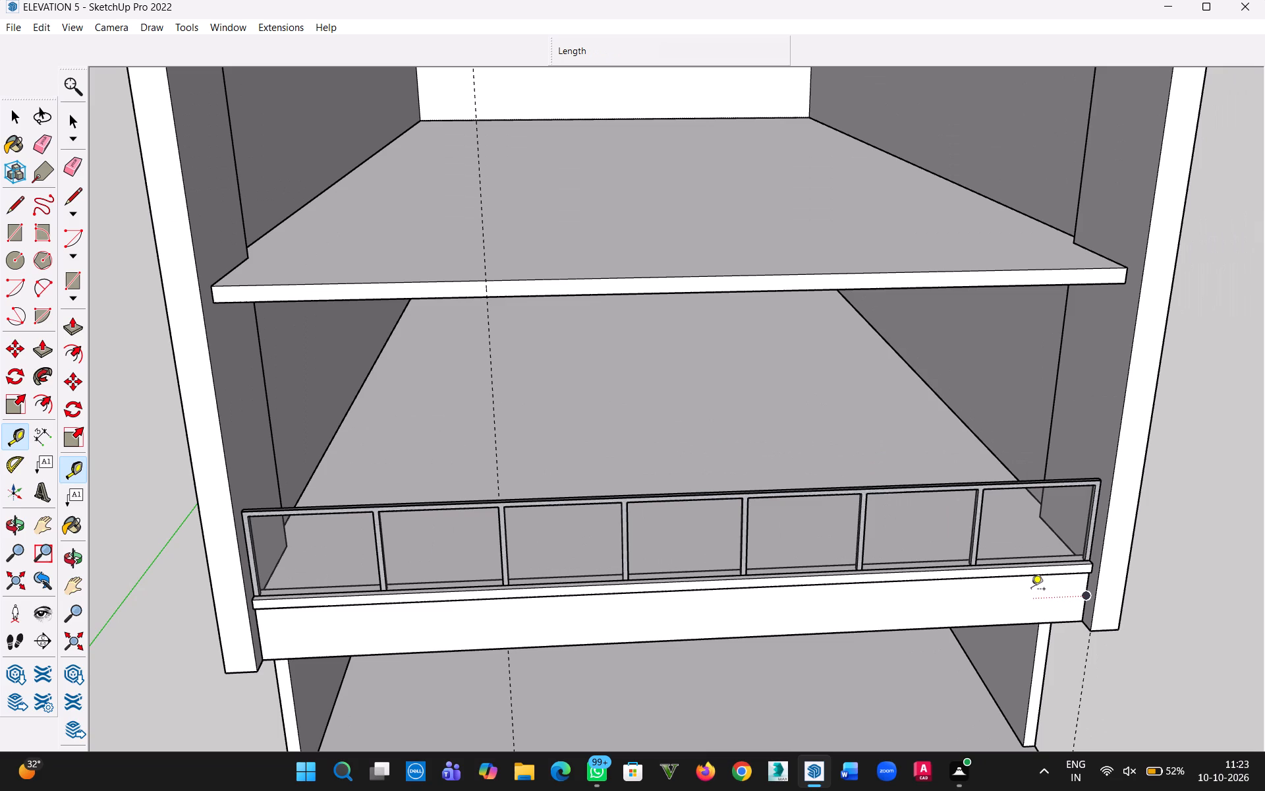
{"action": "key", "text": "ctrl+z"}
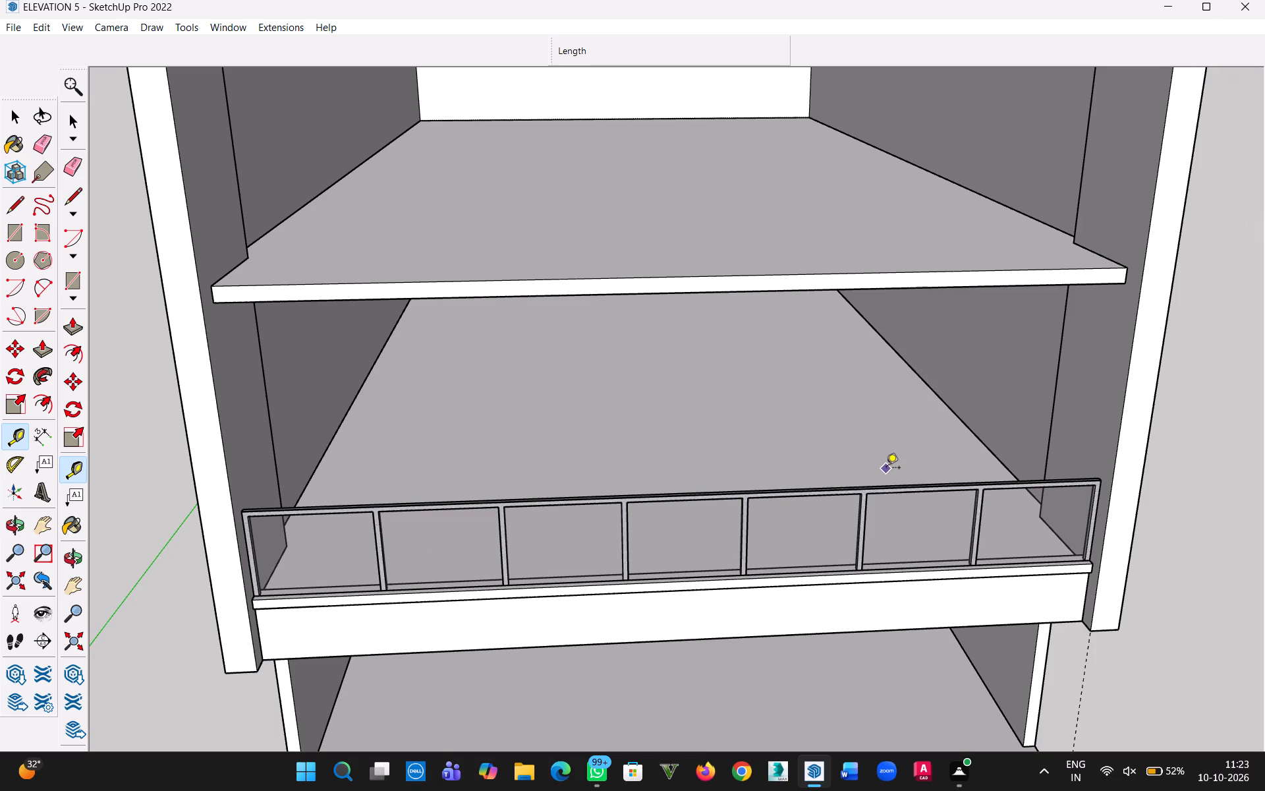
Undo the guide left by the pier-to-pier measurement and the edits before it, and redo closing the pier group and deleting the construction guides.
{"action": "scroll", "coordinate": [658, 562], "scroll_direction": "down", "scroll_amount": 3}
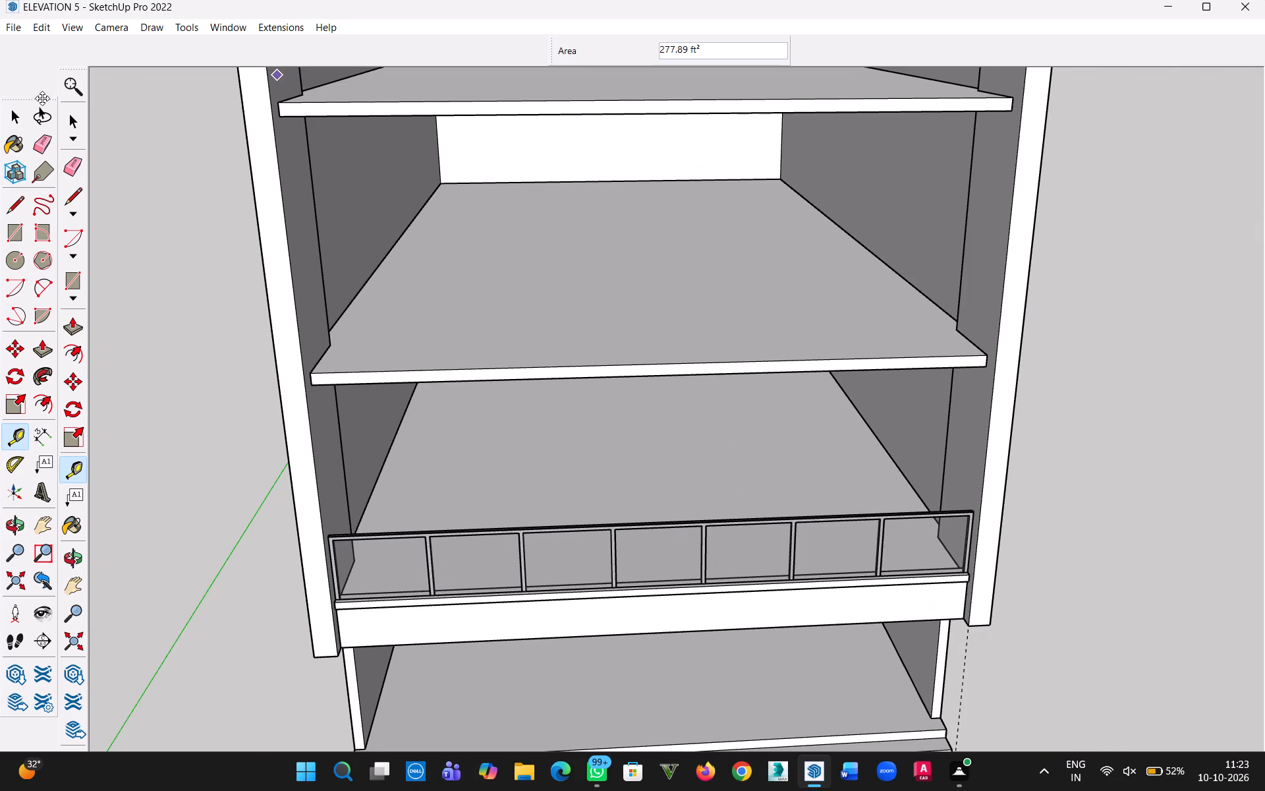
{"action": "left_click", "coordinate": [16, 121]}
{"action": "left_click", "coordinate": [1059, 563]}
{"action": "middle_click_drag", "start_coordinate": [1016, 585], "coordinate": [777, 471]}
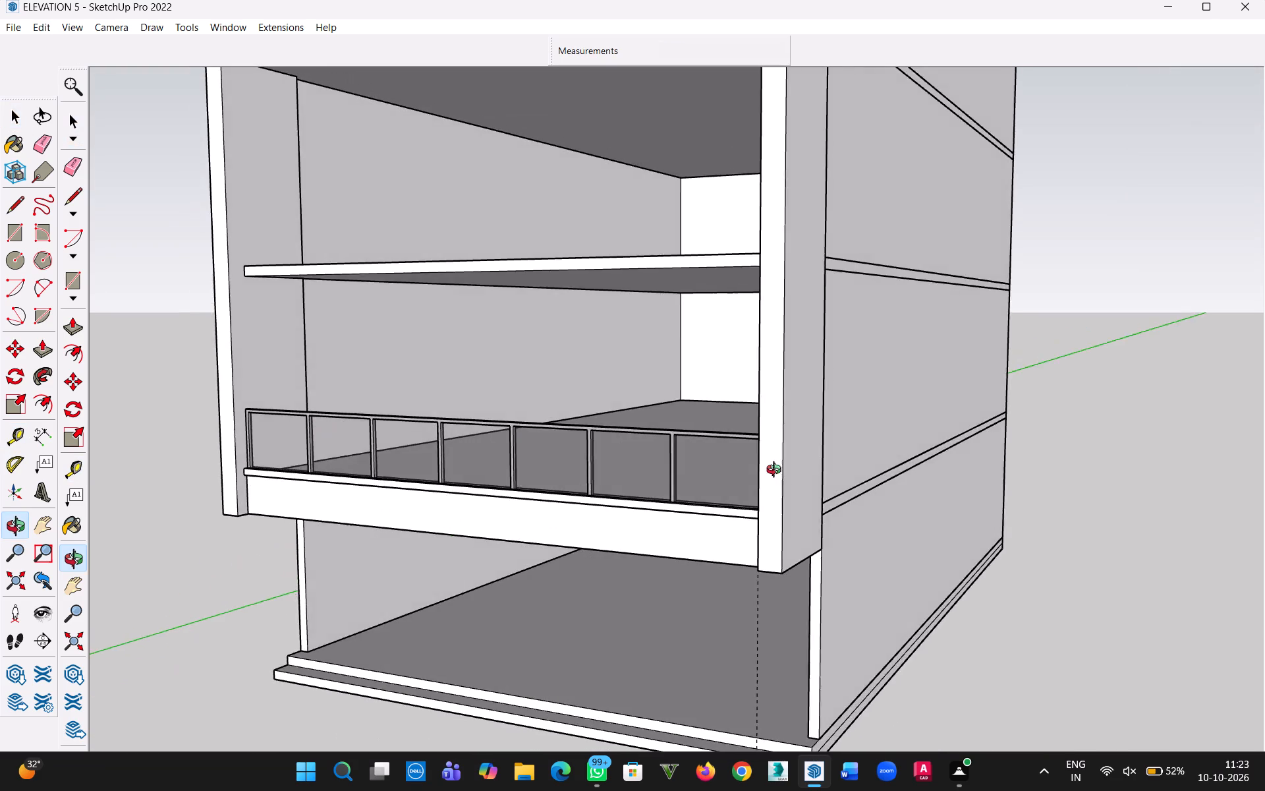
{"action": "middle_click_drag", "start_coordinate": [777, 471], "coordinate": [873, 490]}
{"action": "key", "text": "ctrl+z"}
{"action": "key", "text": "ctrl+z"}
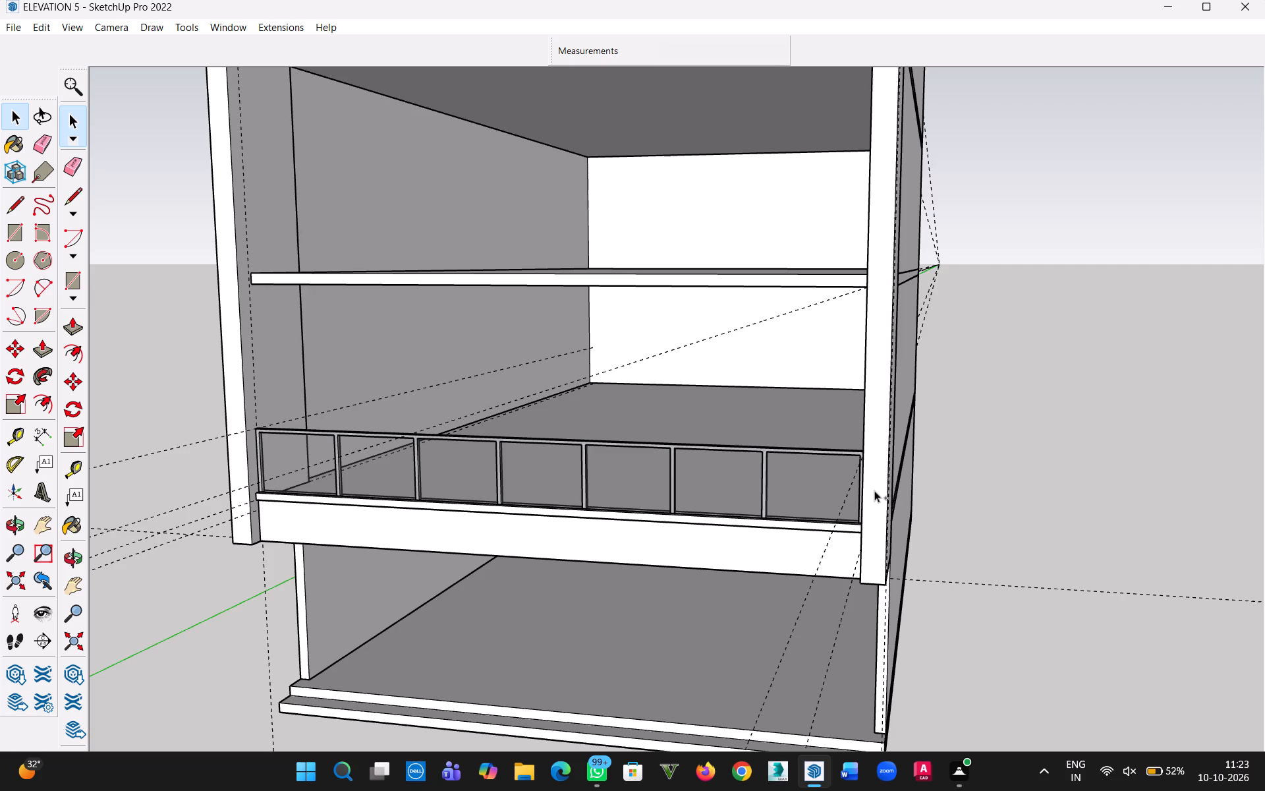
{"action": "key", "text": "ctrl+z"}
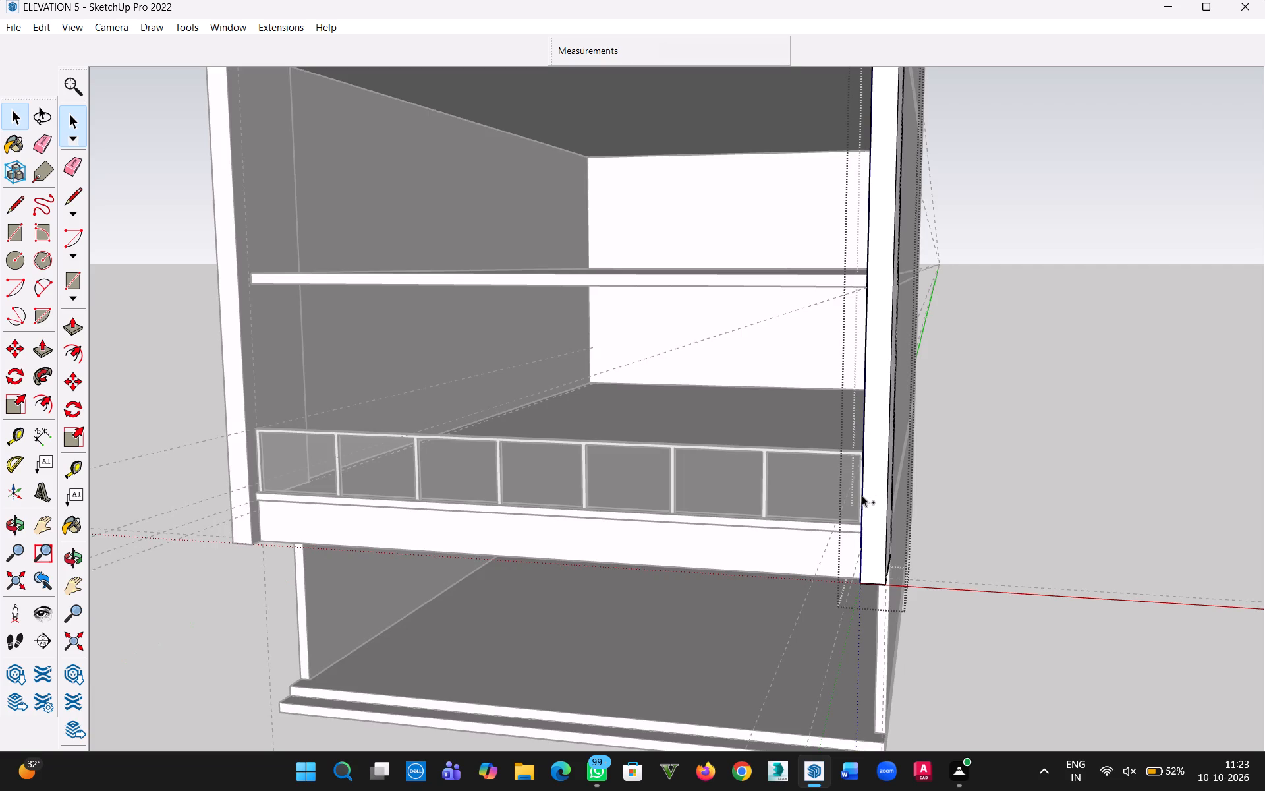
{"action": "key", "text": "ctrl+y"}
{"action": "key", "text": "ctrl+y"}
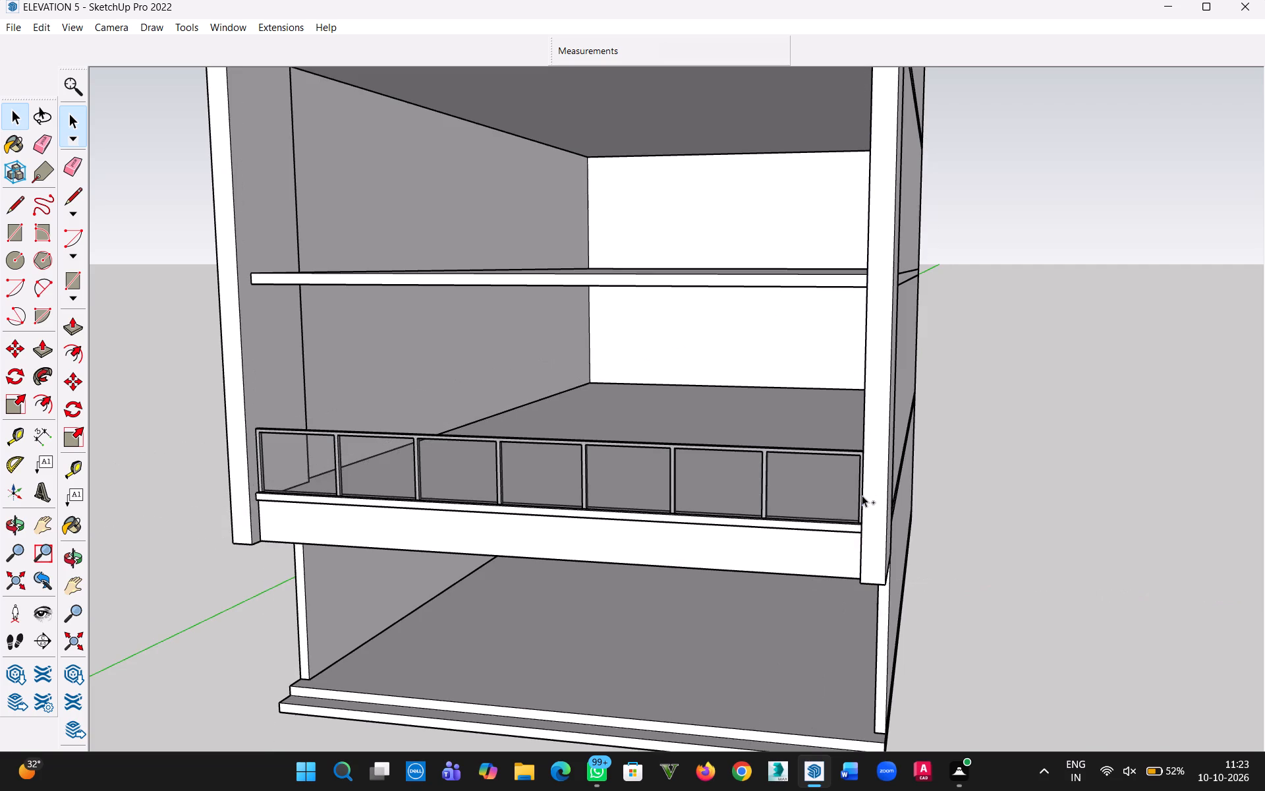
Hide the end pier at the balcony's side-wall end, exposing the ends of the slabs and railing.
{"action": "left_click", "coordinate": [978, 424]}
{"action": "middle_click_drag", "start_coordinate": [969, 444], "coordinate": [814, 573]}
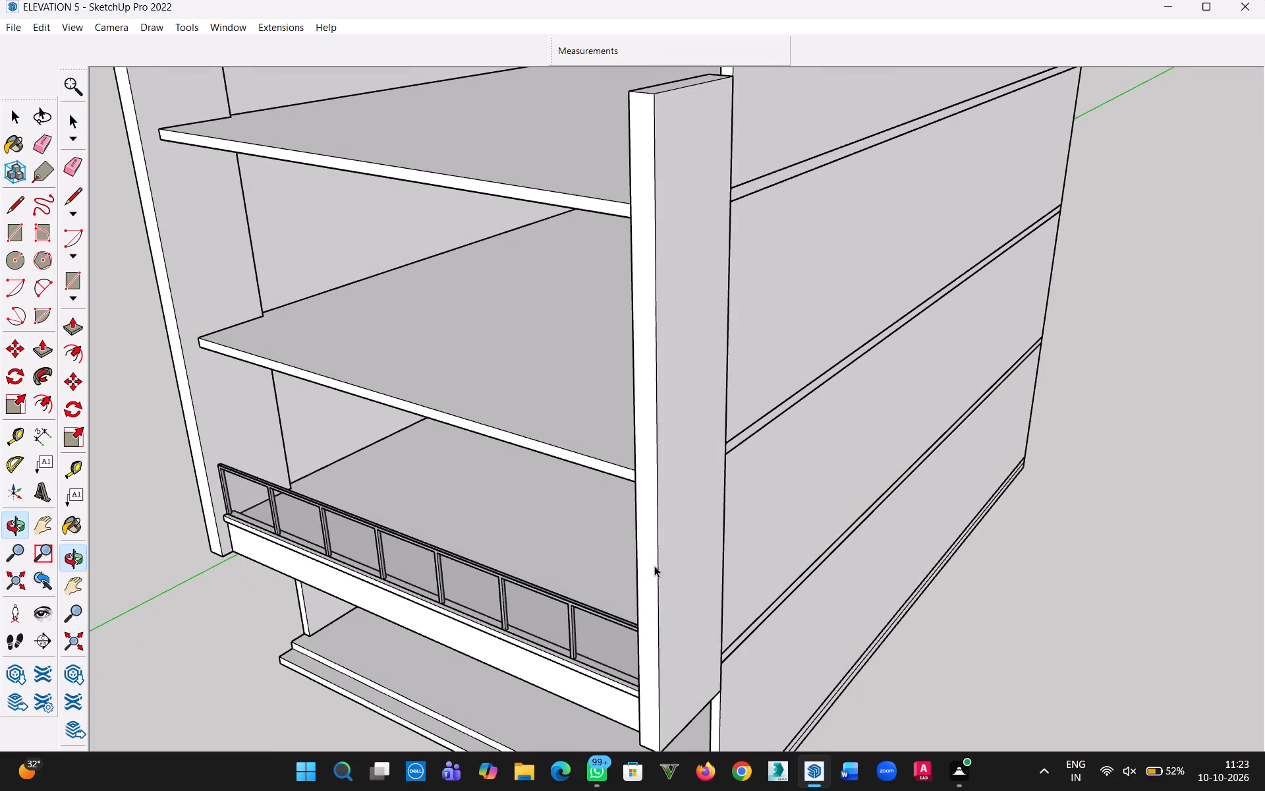
{"action": "left_click", "coordinate": [655, 564]}
{"action": "right_click", "coordinate": [657, 564]}
{"action": "left_click", "coordinate": [708, 274]}
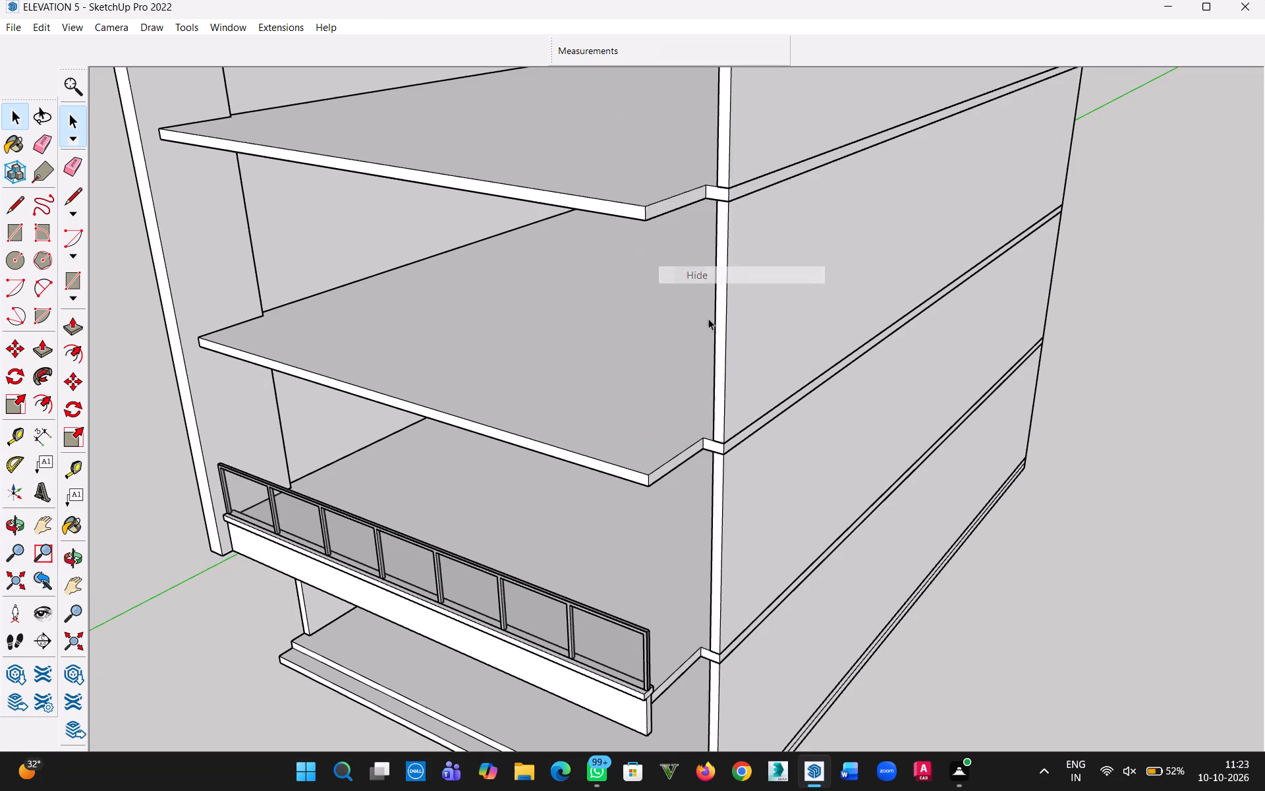
Copy the balcony parapet together with its railing upward at 10' 6" spacing, making three copies for the upper slabs.
{"action": "middle_click_drag", "start_coordinate": [679, 638], "coordinate": [469, 462]}
{"action": "scroll", "coordinate": [442, 546], "scroll_direction": "up", "scroll_amount": 3}
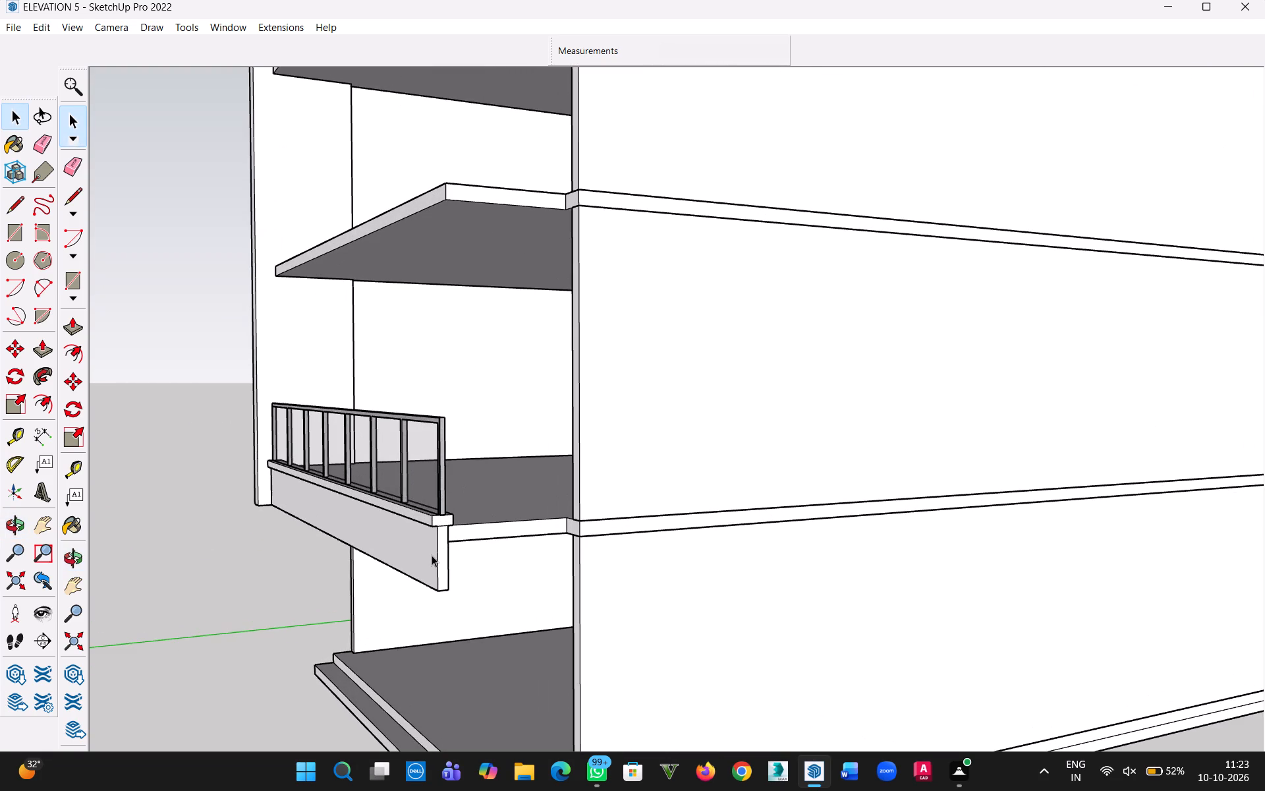
{"action": "left_click", "coordinate": [432, 555]}
{"action": "left_click", "coordinate": [444, 470], "text": "ctrl"}
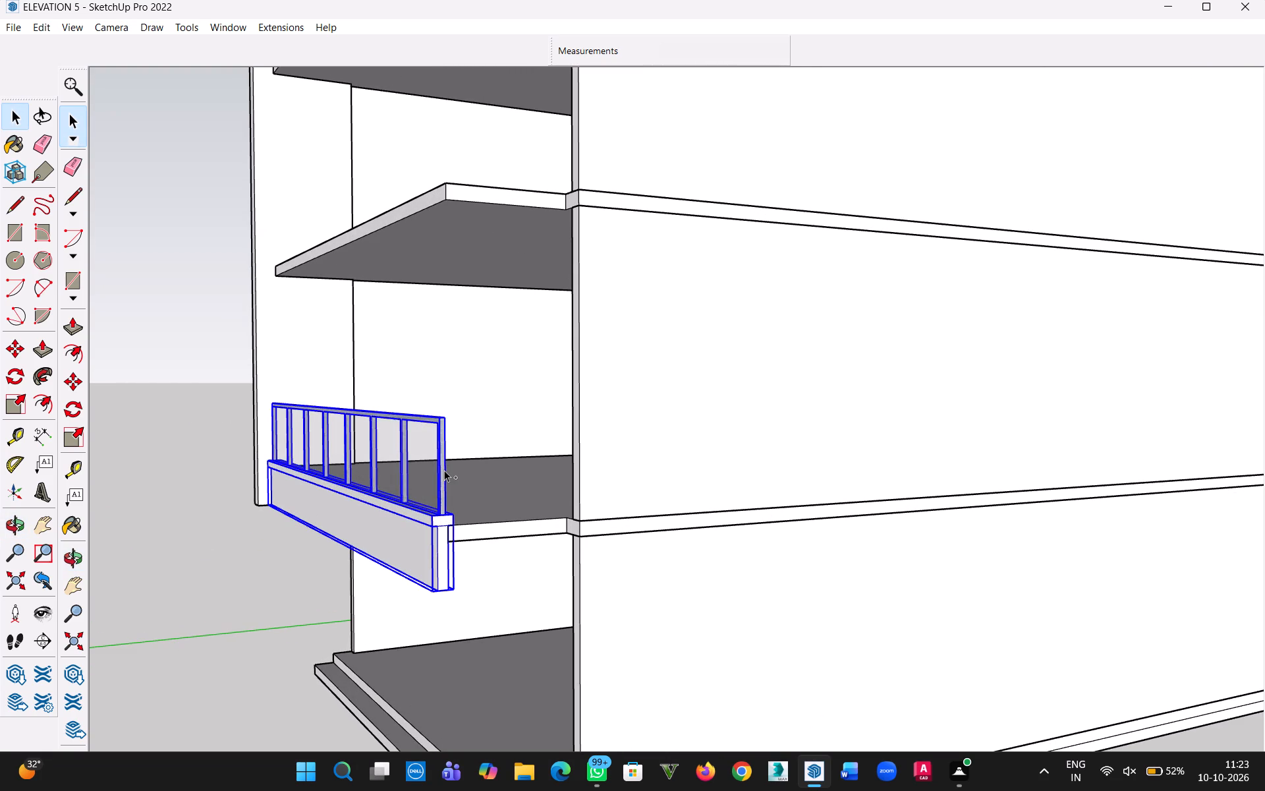
{"action": "key", "text": "m"}
{"action": "scroll", "coordinate": [449, 515], "scroll_direction": "up", "scroll_amount": 9}
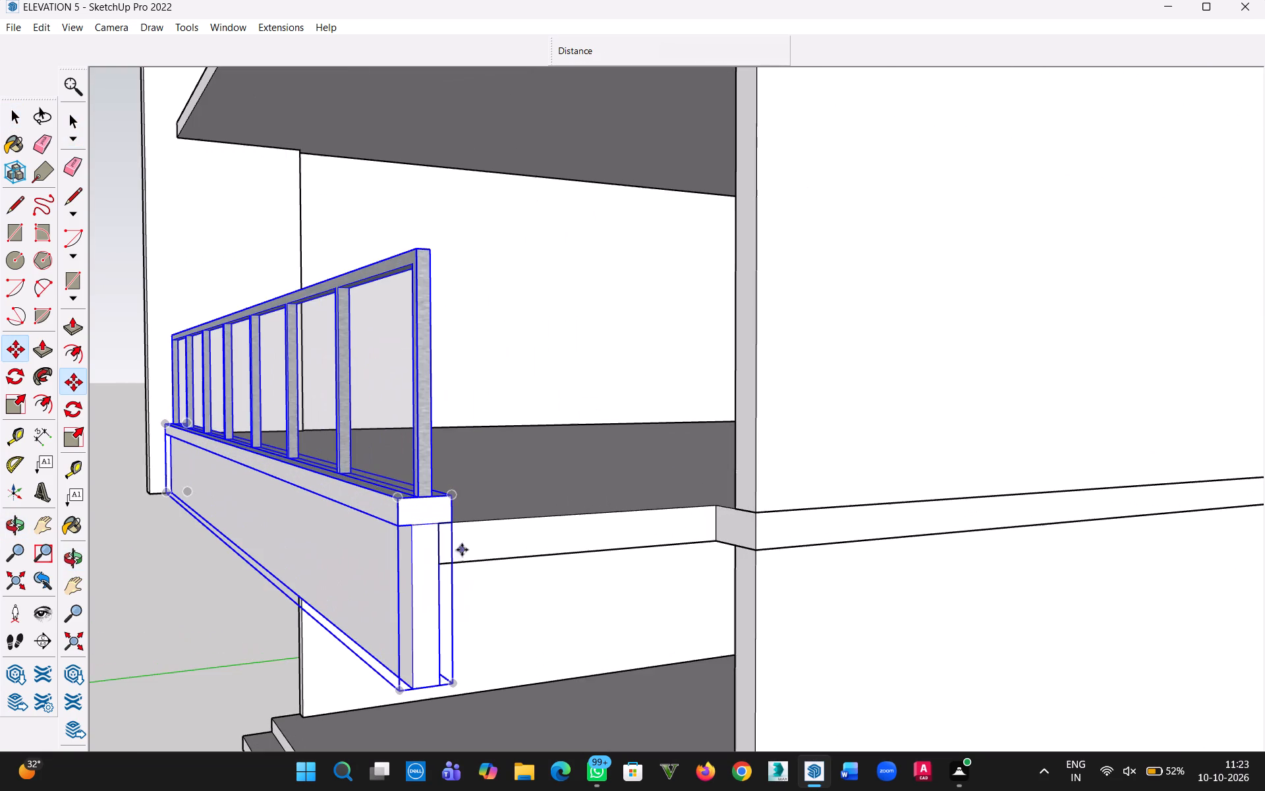
{"action": "scroll", "coordinate": [499, 555], "scroll_direction": "up", "scroll_amount": 1}
{"action": "middle_click_drag", "start_coordinate": [499, 555], "coordinate": [418, 500]}
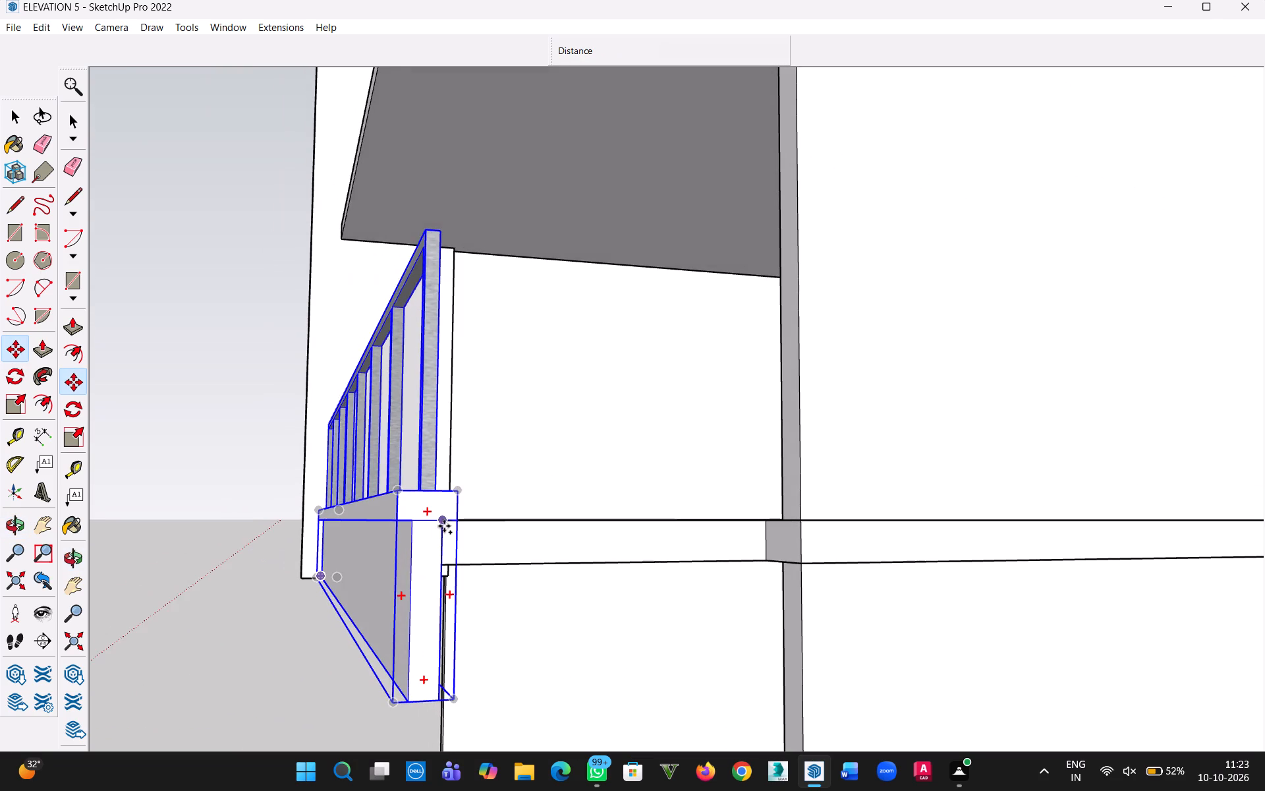
{"action": "left_click", "coordinate": [443, 525]}
{"action": "scroll", "coordinate": [482, 378], "scroll_direction": "down", "scroll_amount": 7}
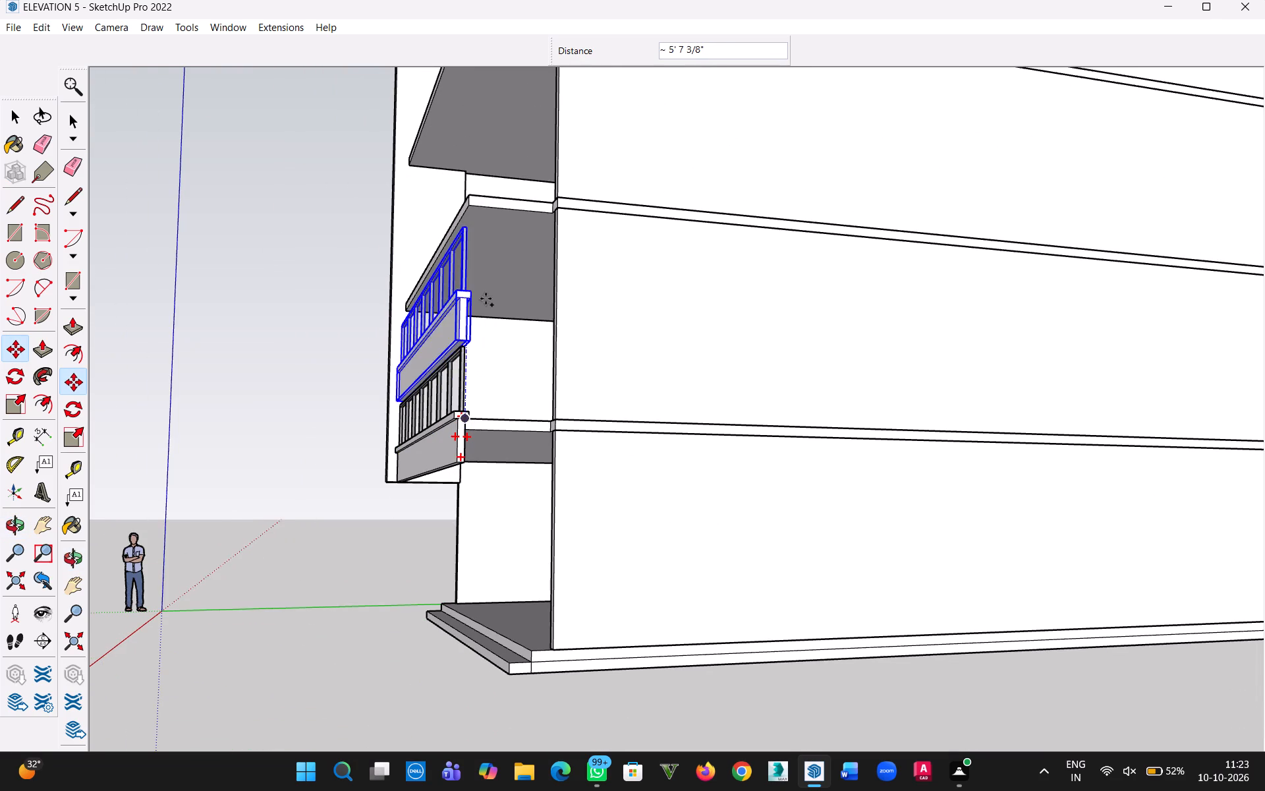
{"action": "key", "text": "h"}
{"action": "left_click_drag", "start_coordinate": [442, 225], "coordinate": [439, 520]}
{"action": "middle_click_drag", "start_coordinate": [449, 523], "coordinate": [439, 475]}
{"action": "key", "text": "Escape"}
{"action": "scroll", "coordinate": [435, 589], "scroll_direction": "up", "scroll_amount": 7}
{"action": "key", "text": "Escape"}
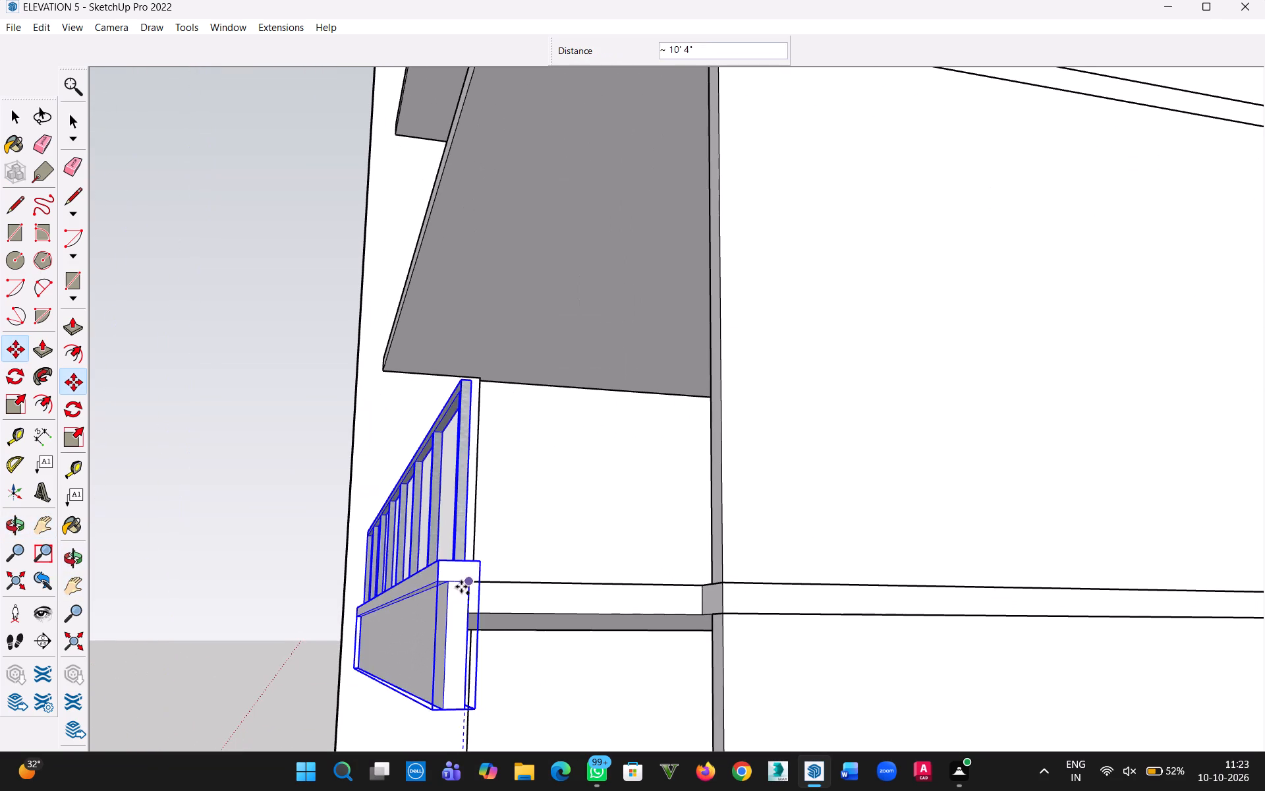
{"action": "scroll", "coordinate": [464, 585], "scroll_direction": "up", "scroll_amount": 7}
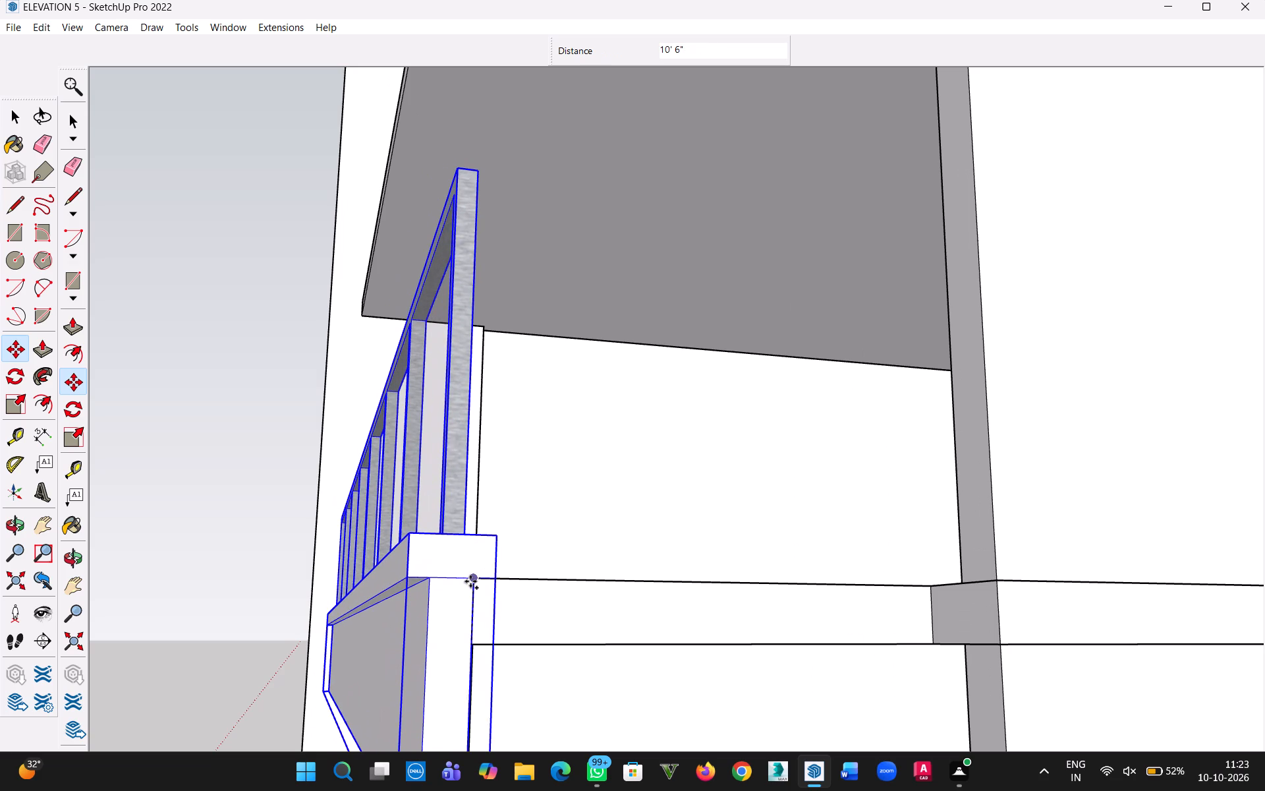
{"action": "left_click", "coordinate": [472, 581]}
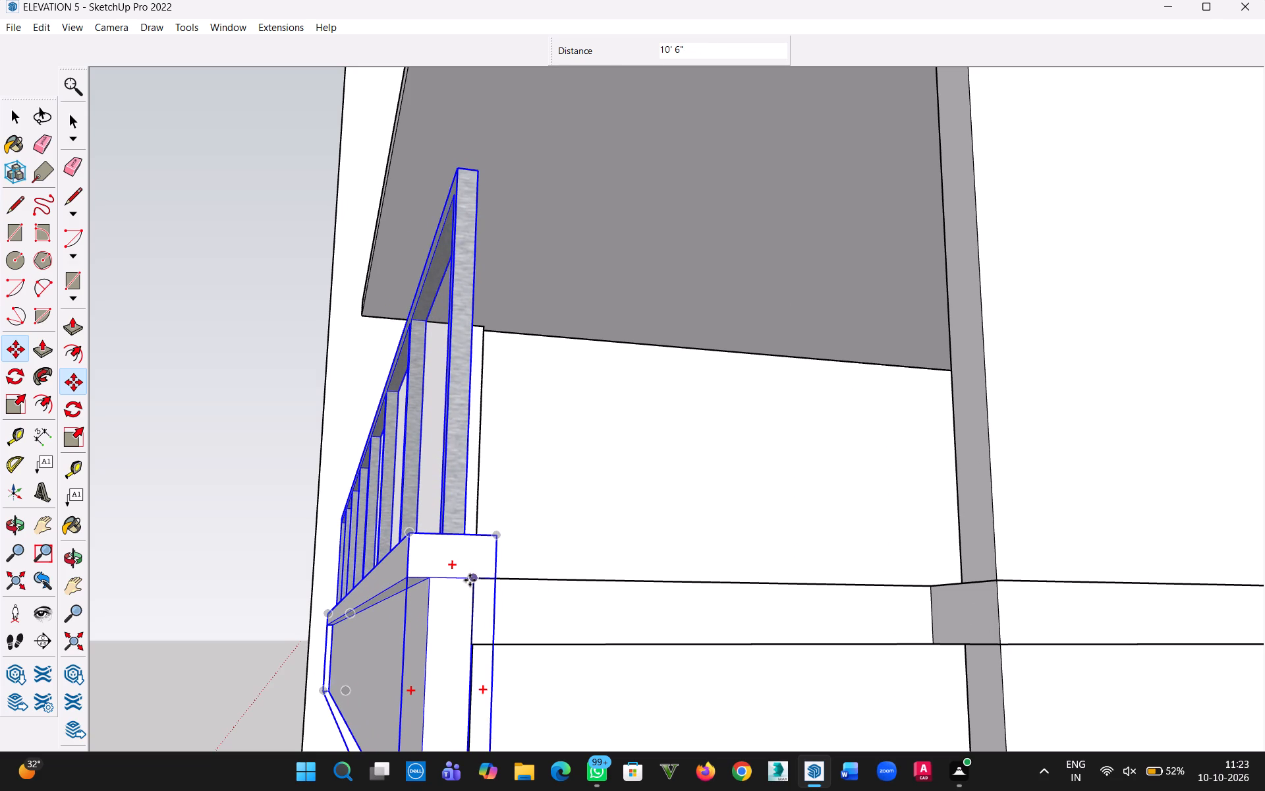
{"action": "type", "text": "X3"}
{"action": "key", "text": "Return"}
Examine the stacked balconies from the front and the side, checking how parapets and railings meet the slabs and remaining pier.
{"action": "scroll", "coordinate": [470, 582], "scroll_direction": "down", "scroll_amount": 17}
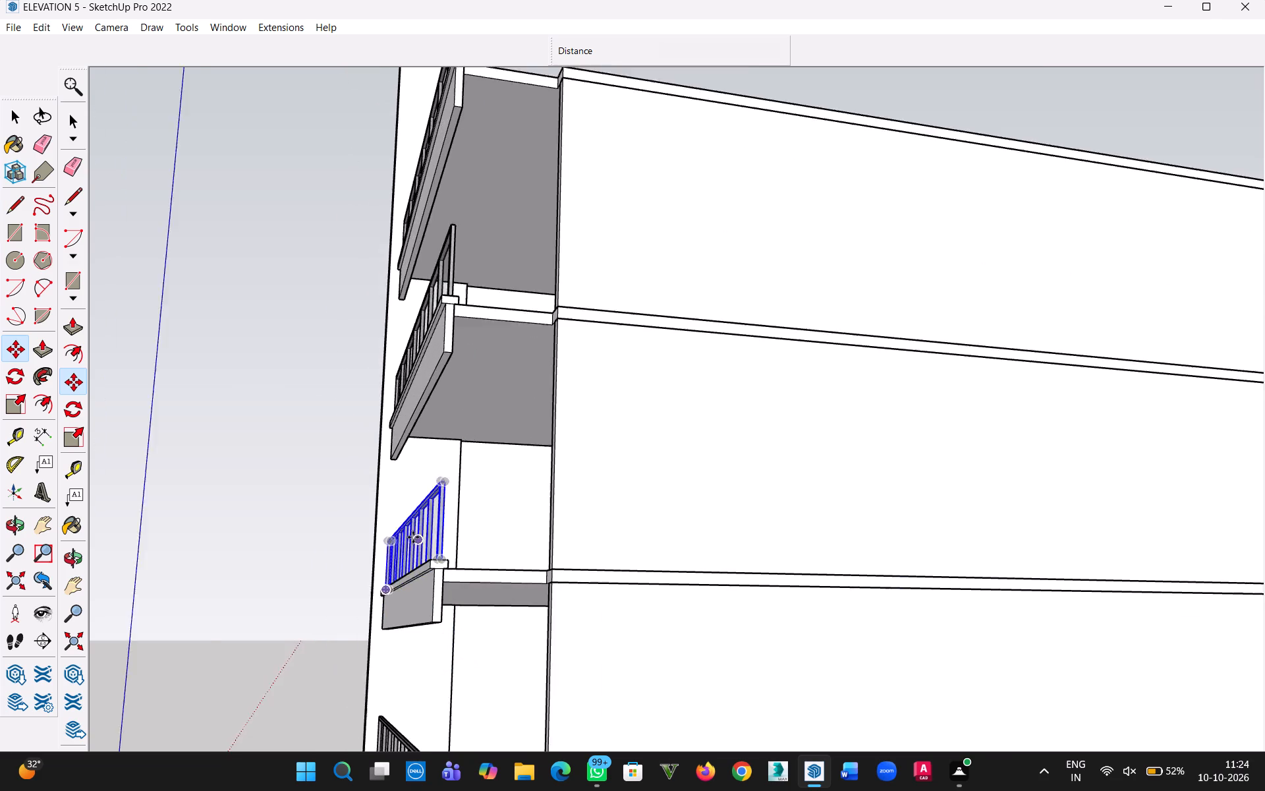
{"action": "scroll", "coordinate": [413, 537], "scroll_direction": "down", "scroll_amount": 4}
{"action": "middle_click_drag", "start_coordinate": [368, 504], "coordinate": [714, 567]}
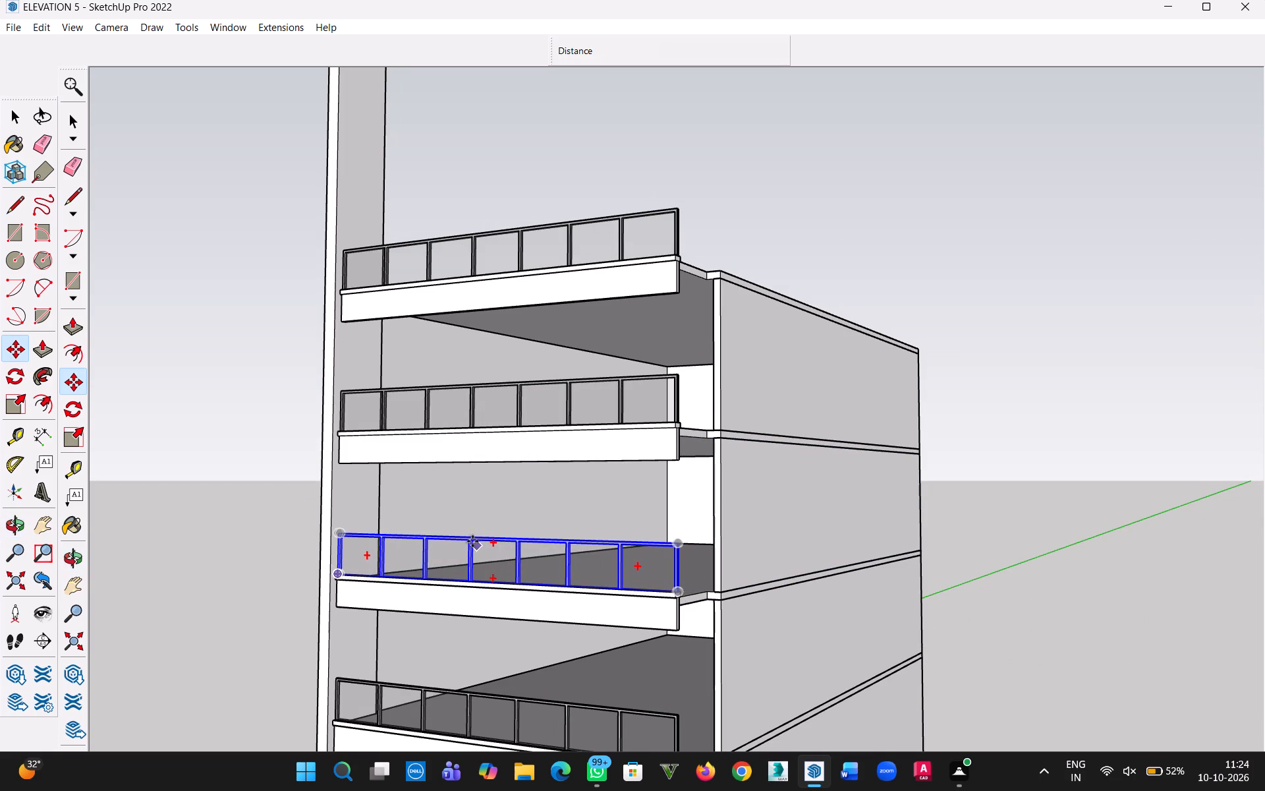
{"action": "middle_click_drag", "start_coordinate": [473, 543], "coordinate": [627, 571]}
{"action": "scroll", "coordinate": [626, 571], "scroll_direction": "down", "scroll_amount": 4}
{"action": "middle_click_drag", "start_coordinate": [595, 590], "coordinate": [649, 594]}
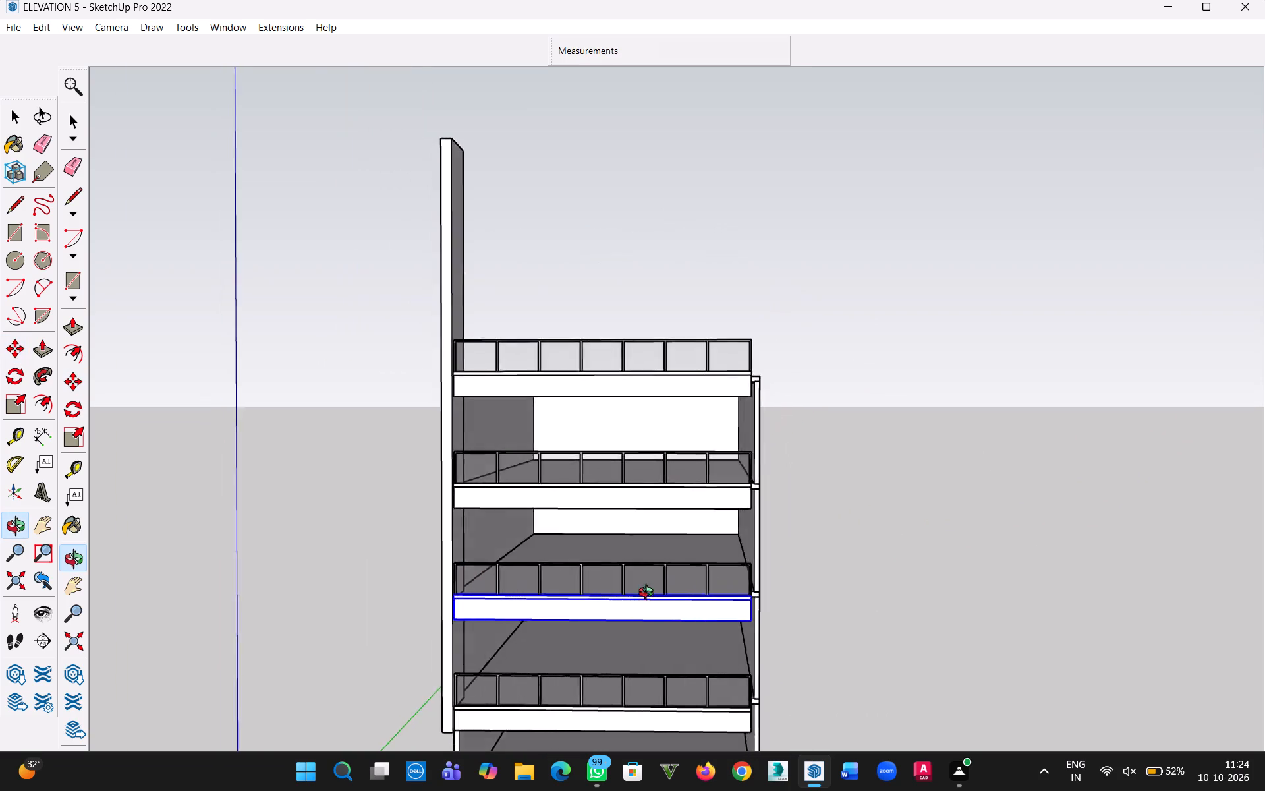
{"action": "middle_click_drag", "start_coordinate": [649, 594], "coordinate": [694, 639]}
{"action": "scroll", "coordinate": [638, 498], "scroll_direction": "up", "scroll_amount": 6}
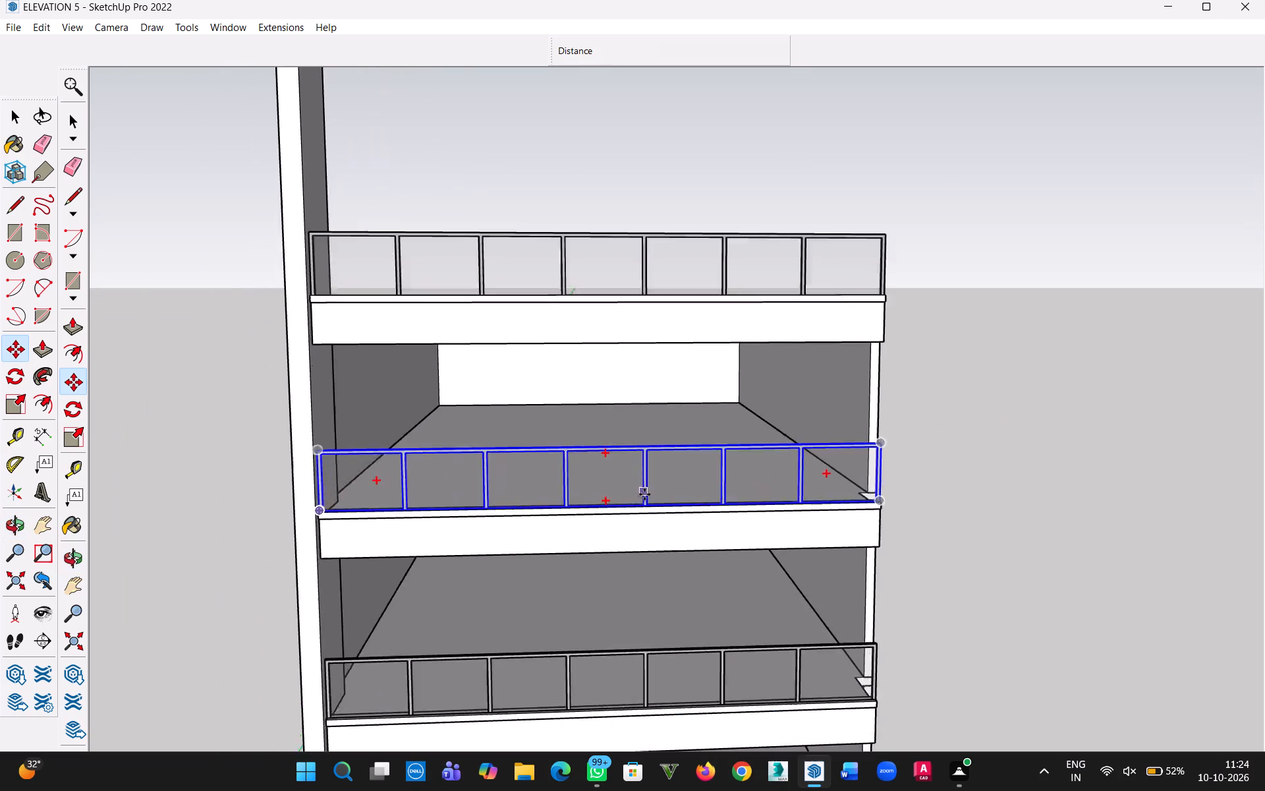
{"action": "scroll", "coordinate": [644, 494], "scroll_direction": "up", "scroll_amount": 2}
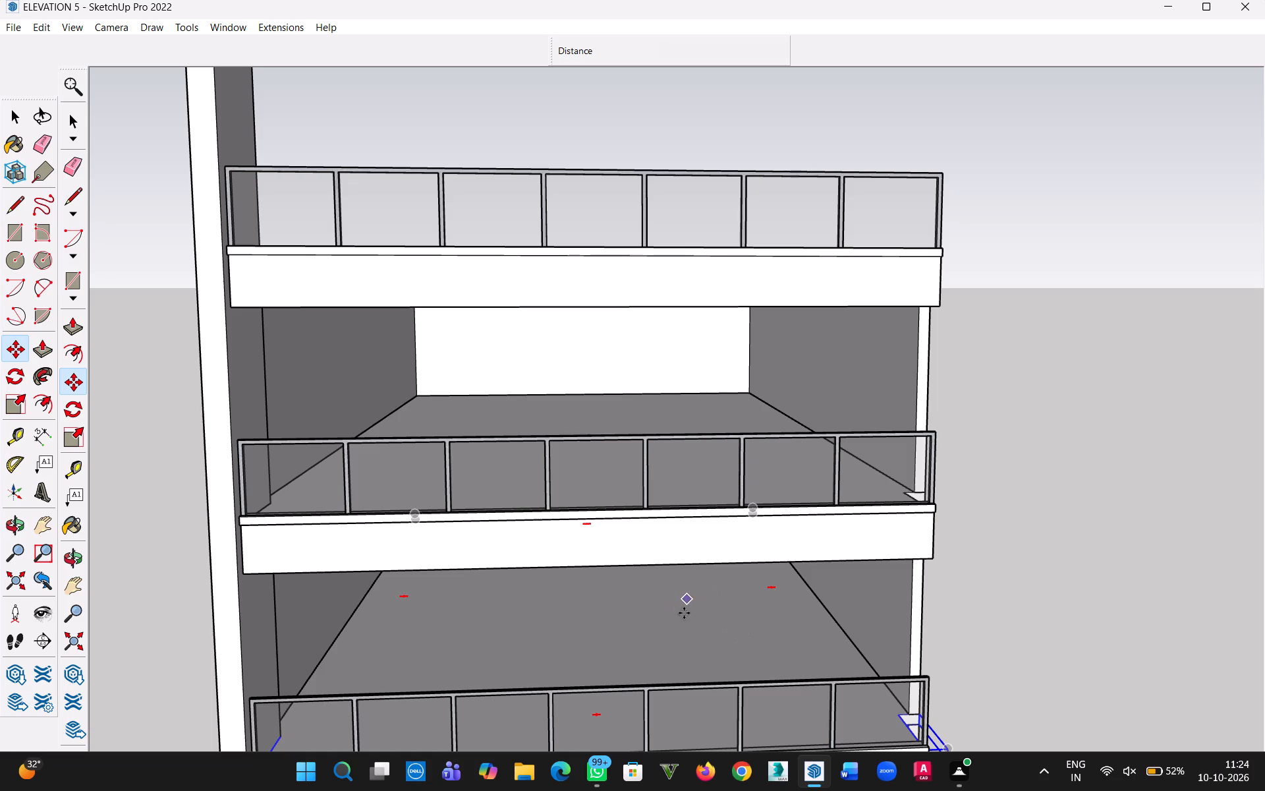
{"action": "left_click", "coordinate": [20, 112]}
{"action": "left_click", "coordinate": [1160, 330]}
{"action": "scroll", "coordinate": [871, 405], "scroll_direction": "down", "scroll_amount": 9}
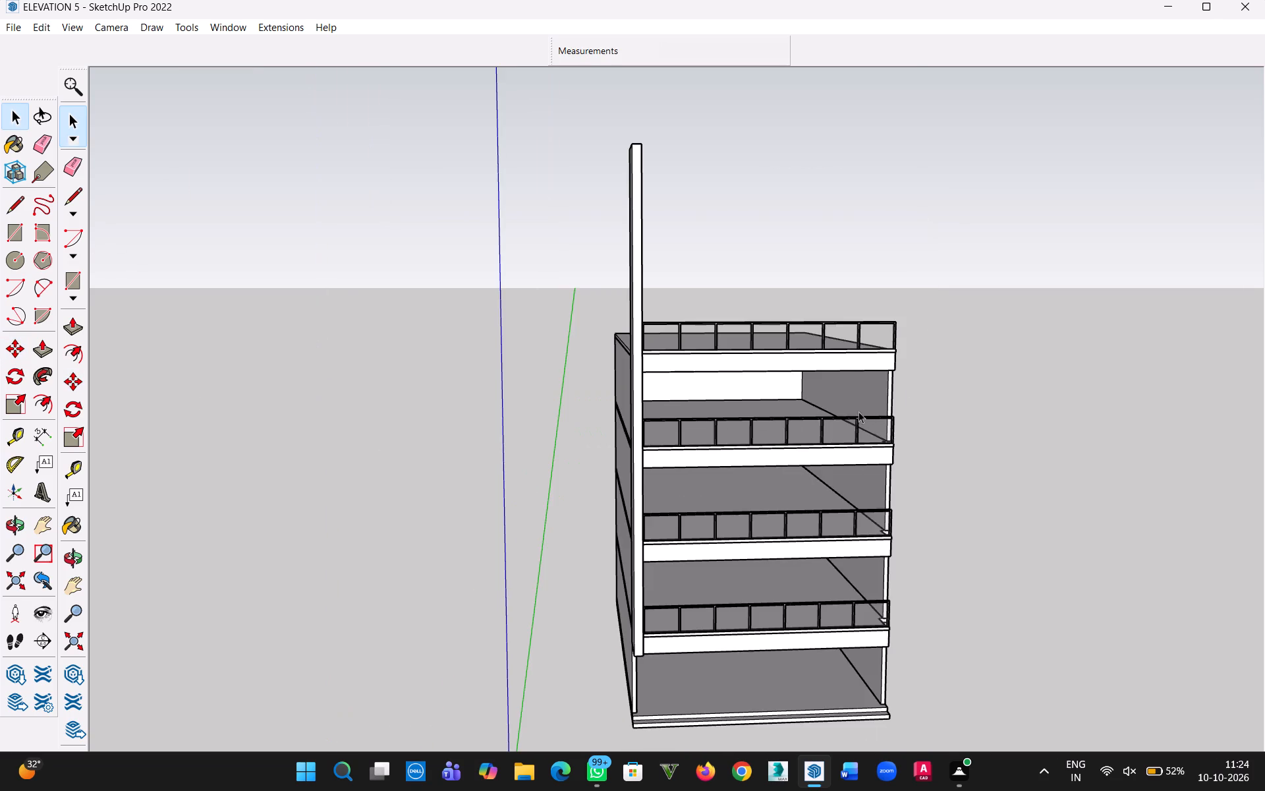
{"action": "middle_click_drag", "start_coordinate": [846, 405], "coordinate": [629, 392]}
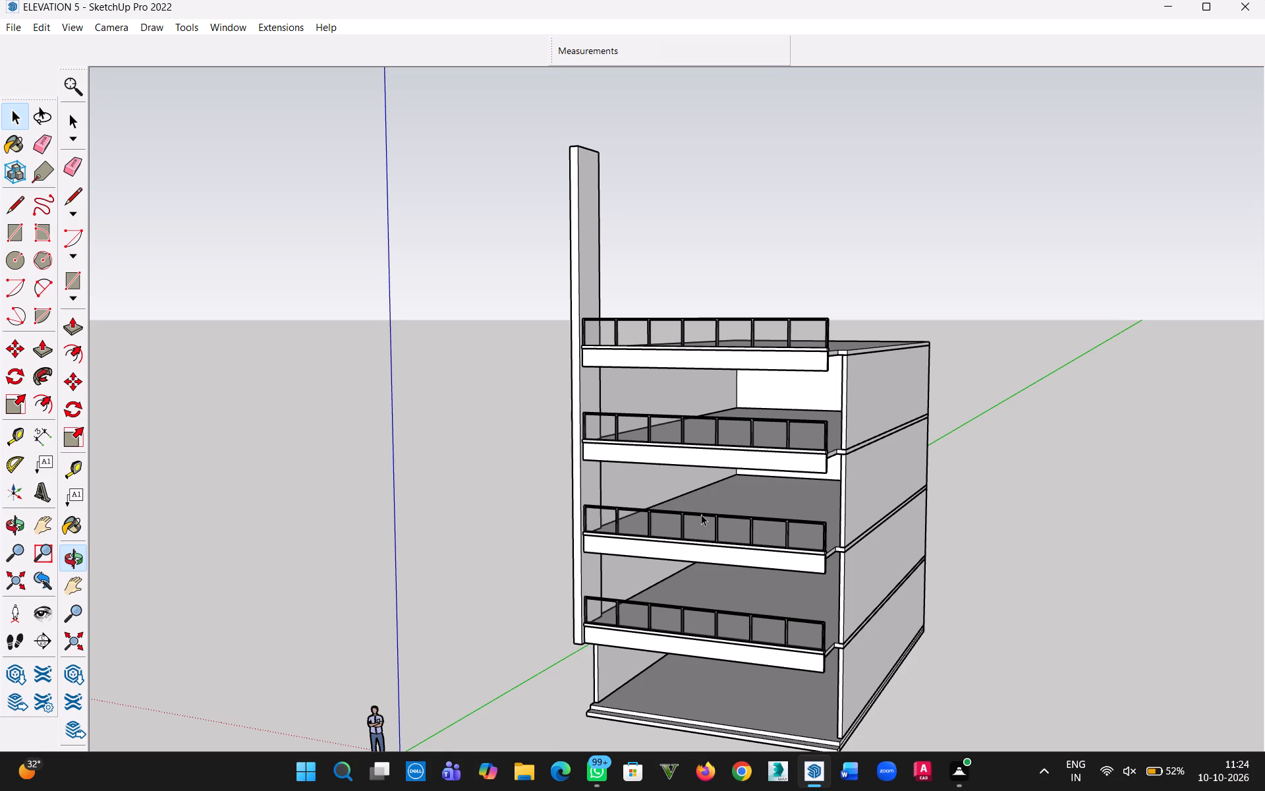
In the parapet group of the second balcony from the top, push the wall's end face at the hidden pier back 16'.
{"action": "double_click", "coordinate": [783, 452]}
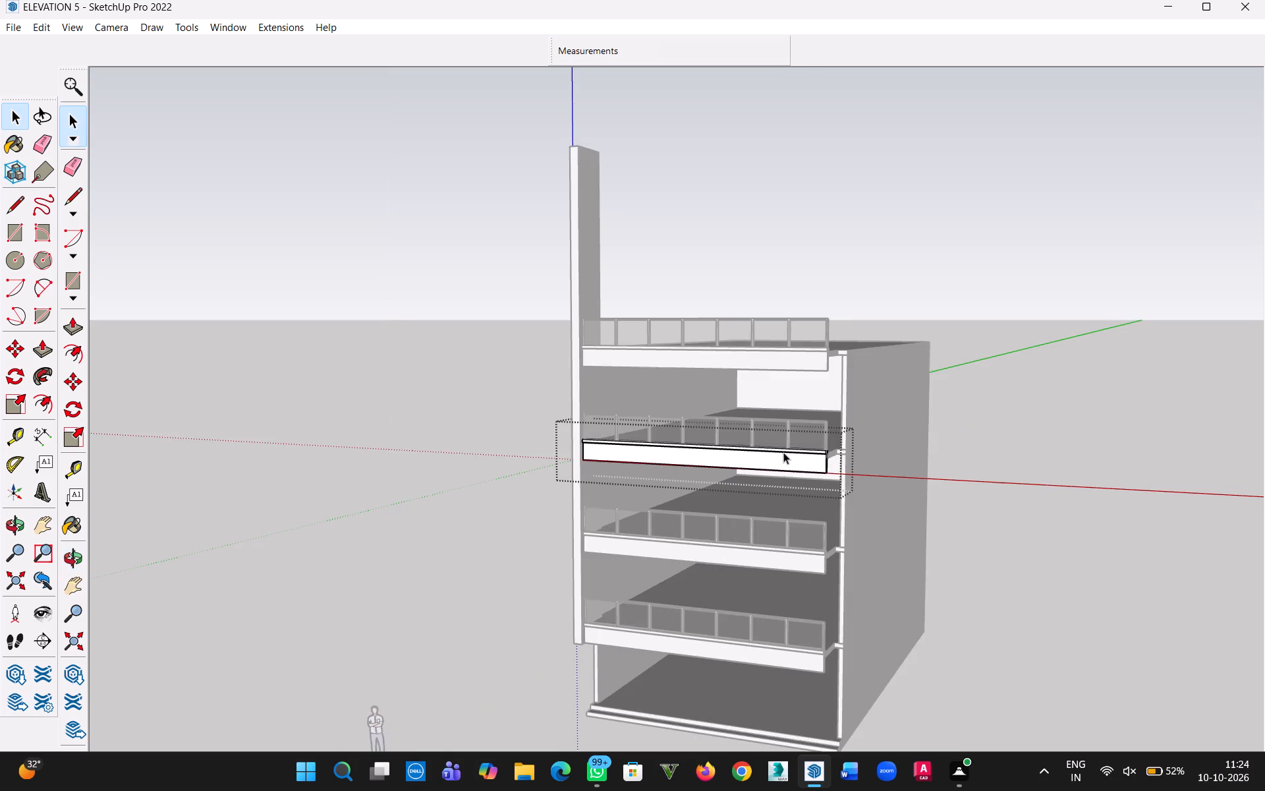
{"action": "scroll", "coordinate": [827, 456], "scroll_direction": "up", "scroll_amount": 9}
{"action": "middle_click_drag", "start_coordinate": [897, 427], "coordinate": [747, 434]}
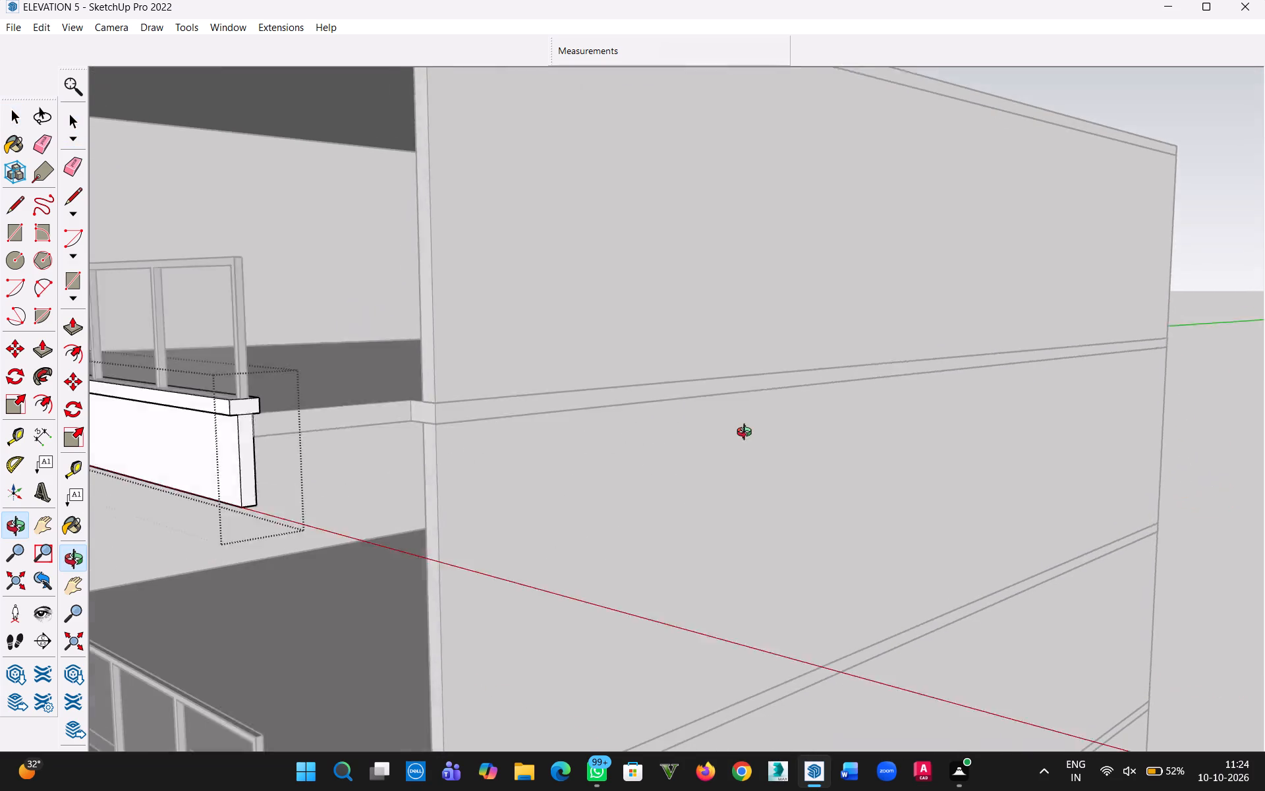
{"action": "middle_click_drag", "start_coordinate": [747, 434], "coordinate": [748, 434]}
{"action": "scroll", "coordinate": [741, 489], "scroll_direction": "down", "scroll_amount": 5}
{"action": "key", "text": "h"}
{"action": "left_click_drag", "start_coordinate": [692, 544], "coordinate": [941, 508]}
{"action": "middle_click_drag", "start_coordinate": [929, 510], "coordinate": [791, 529]}
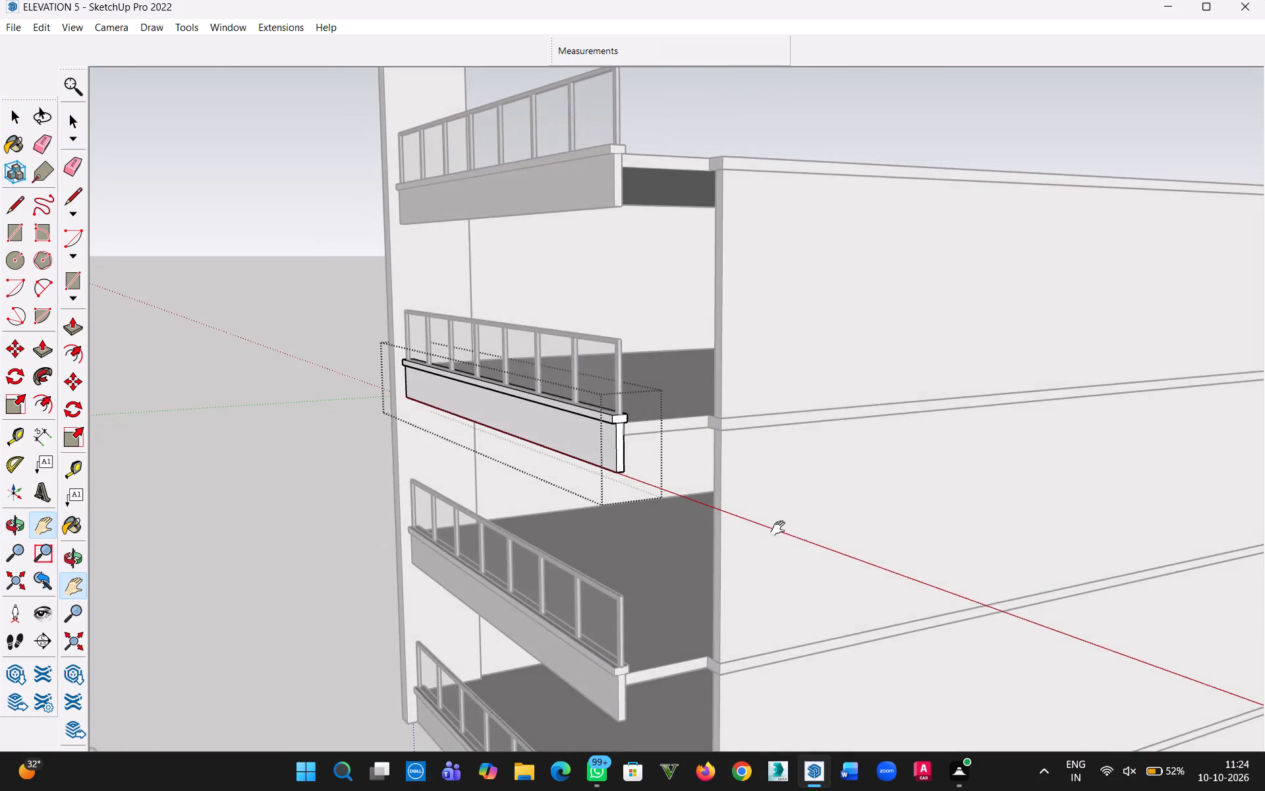
{"action": "scroll", "coordinate": [683, 506], "scroll_direction": "up", "scroll_amount": 4}
{"action": "scroll", "coordinate": [725, 527], "scroll_direction": "down", "scroll_amount": 1}
{"action": "key", "text": "p"}
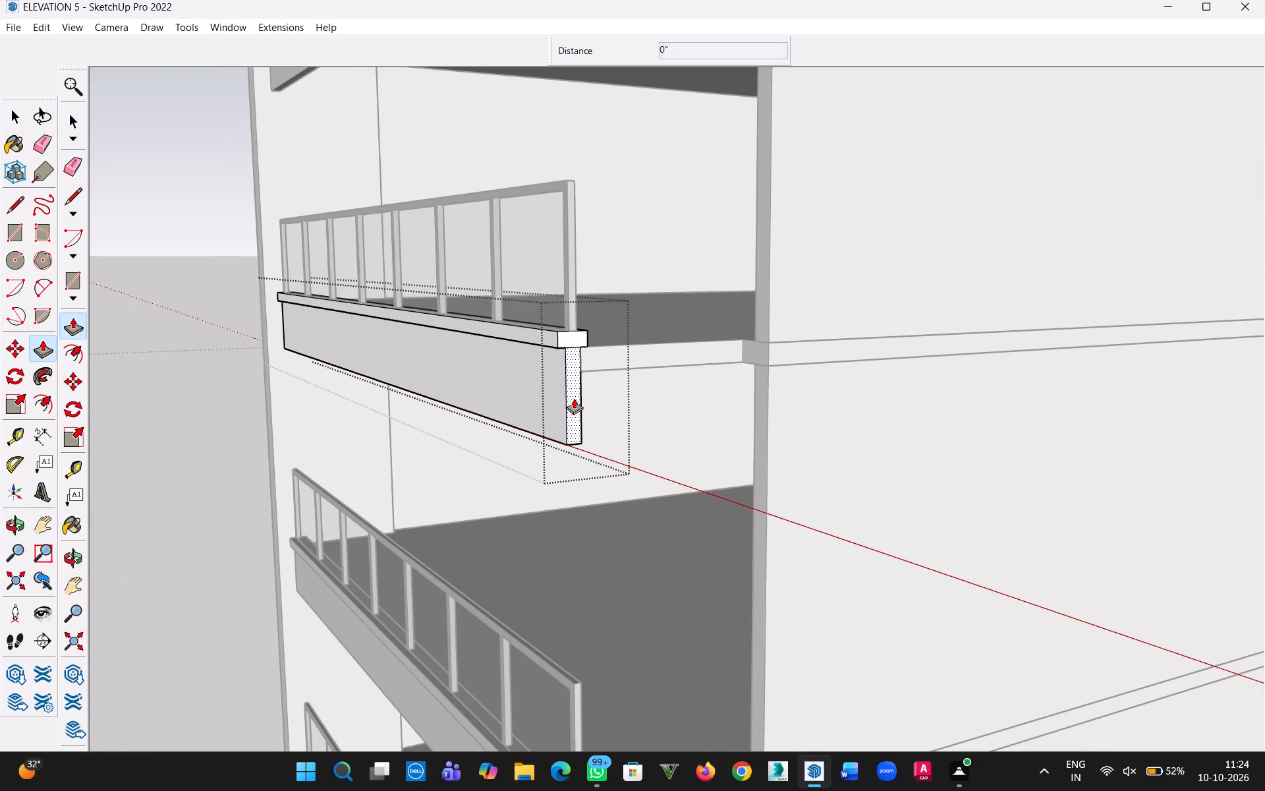
{"action": "left_click", "coordinate": [574, 398]}
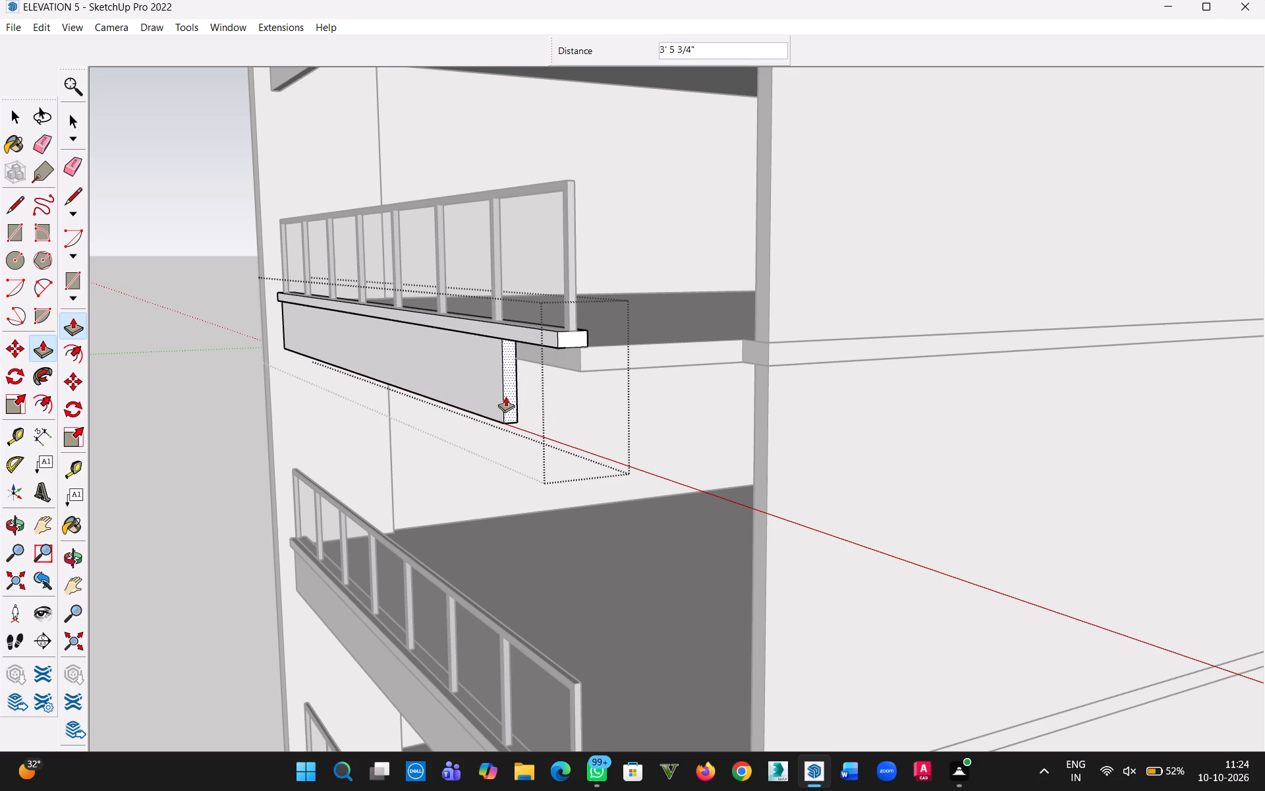
{"action": "type", "text": "16"}
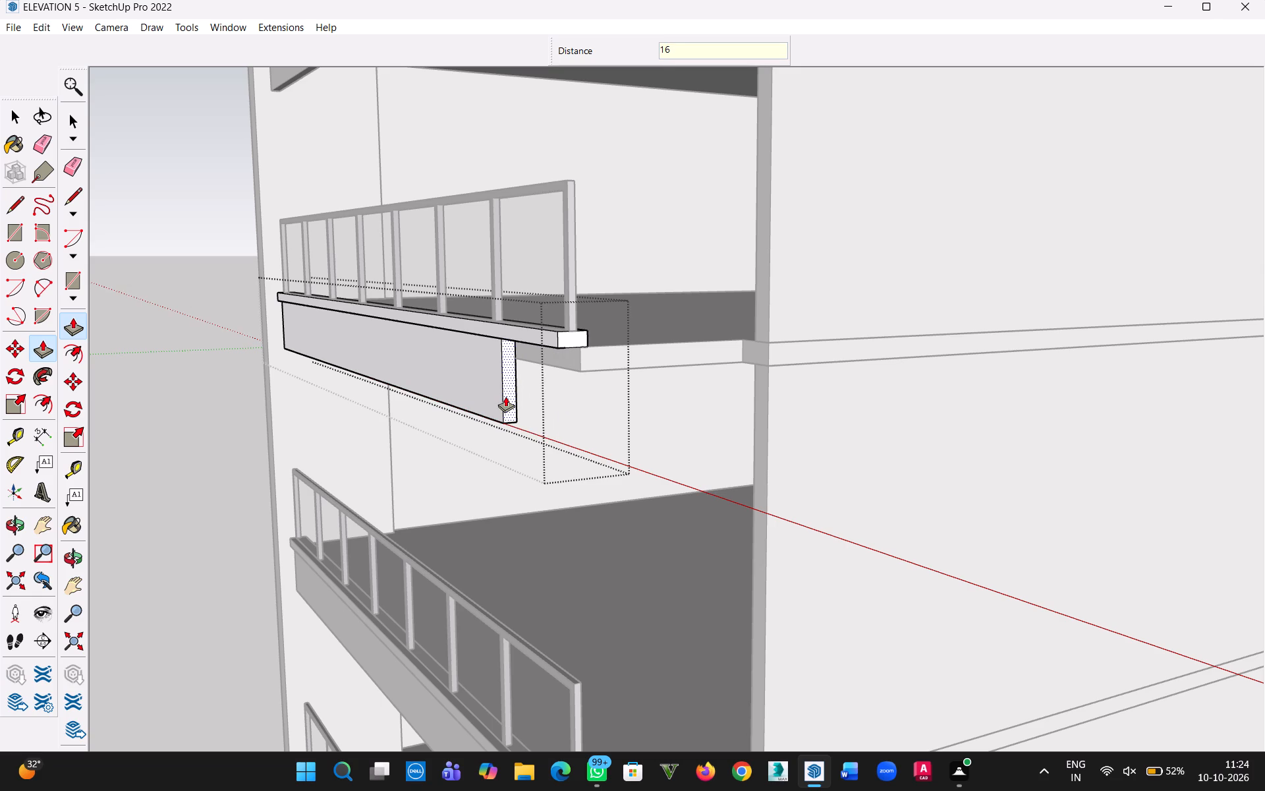
{"action": "key", "text": "apostrophe"}
{"action": "key", "text": "Return"}
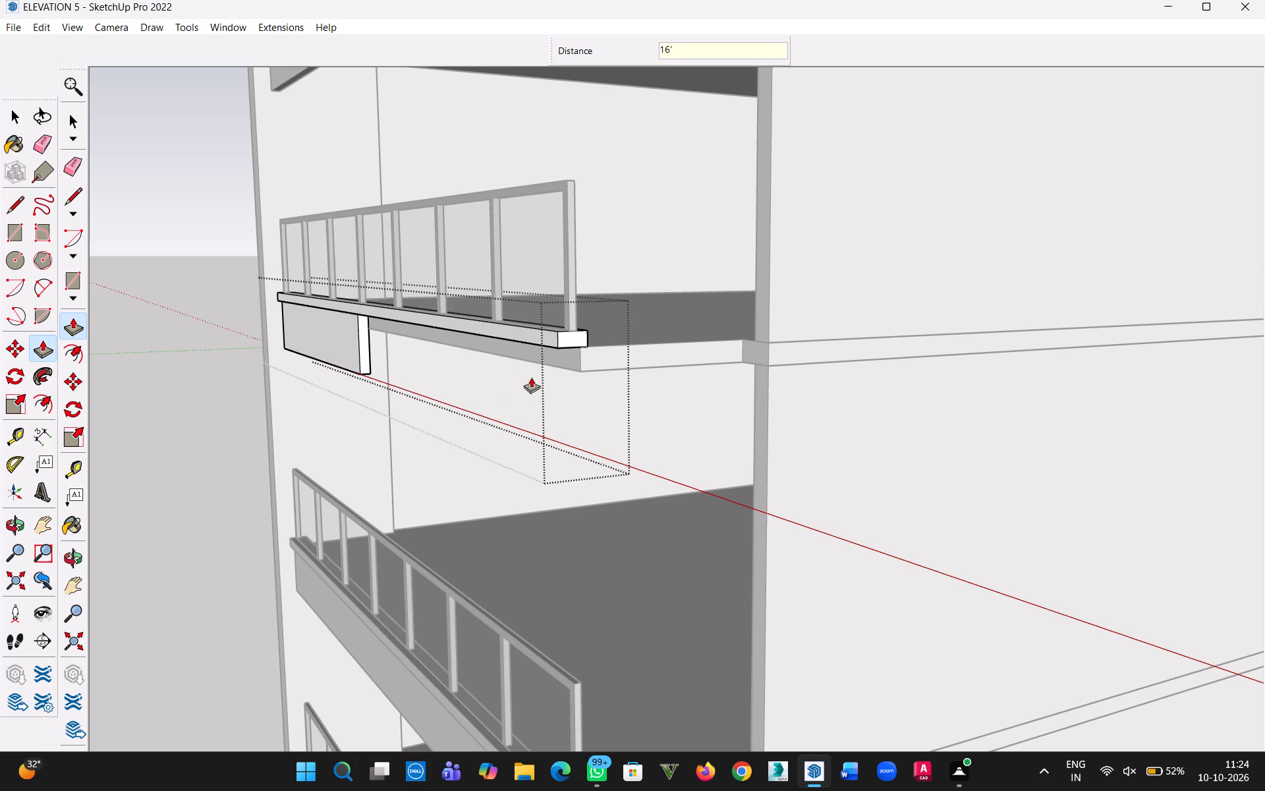
Shorten that parapet's cap by the same 16' to match the wall, and close the group.
{"action": "double_click", "coordinate": [576, 334]}
{"action": "middle_click_drag", "start_coordinate": [515, 441], "coordinate": [903, 501]}
{"action": "scroll", "coordinate": [834, 482], "scroll_direction": "down", "scroll_amount": 3}
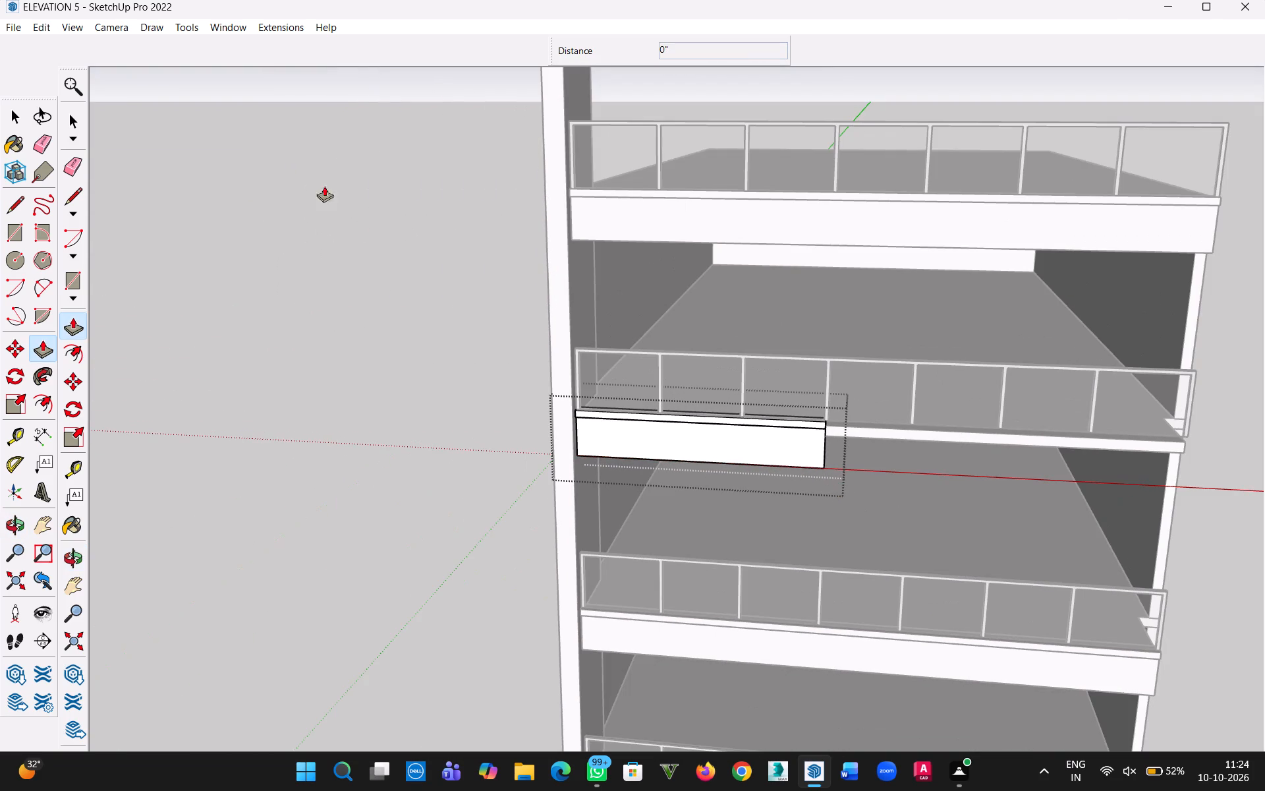
{"action": "left_click", "coordinate": [20, 121]}
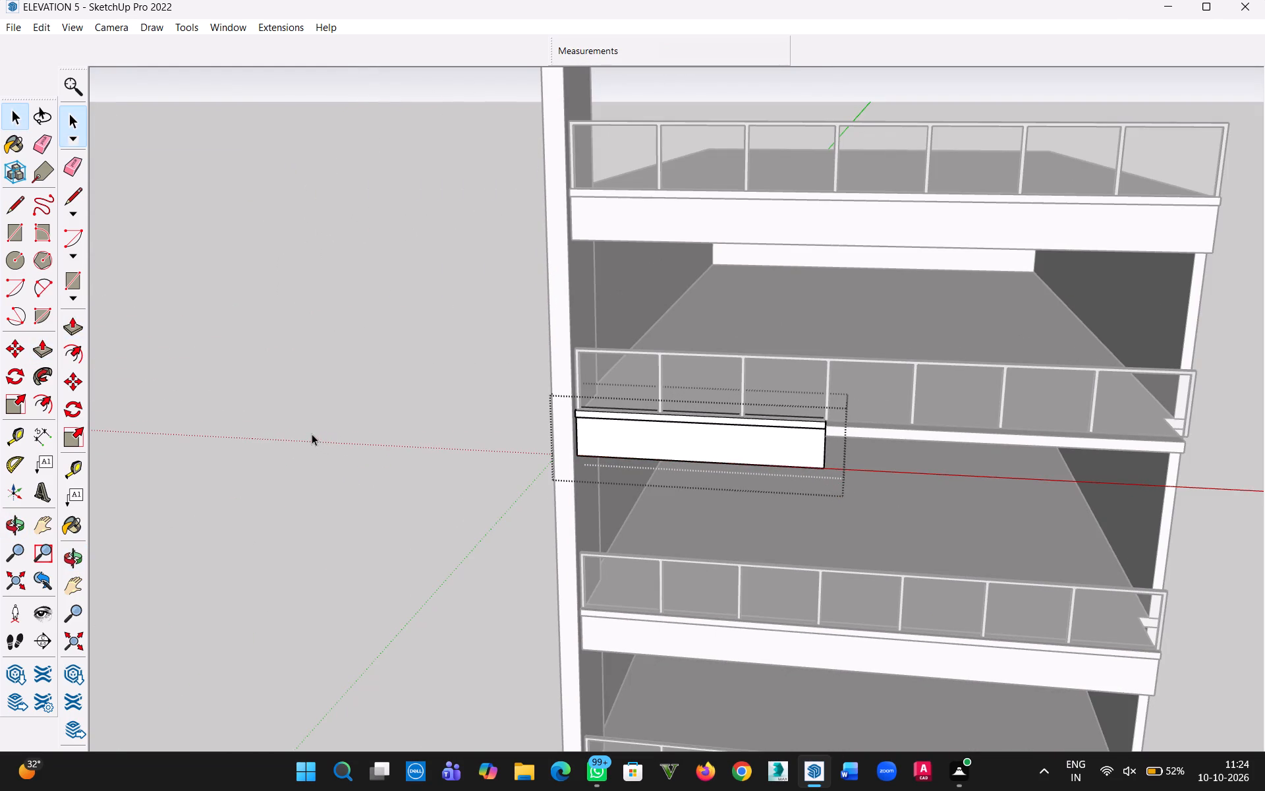
{"action": "left_click", "coordinate": [312, 434]}
Explode the railing group above the shortened parapet and clear the selection.
{"action": "middle_click_drag", "start_coordinate": [1160, 422], "coordinate": [908, 397]}
{"action": "middle_click", "coordinate": [914, 398]}
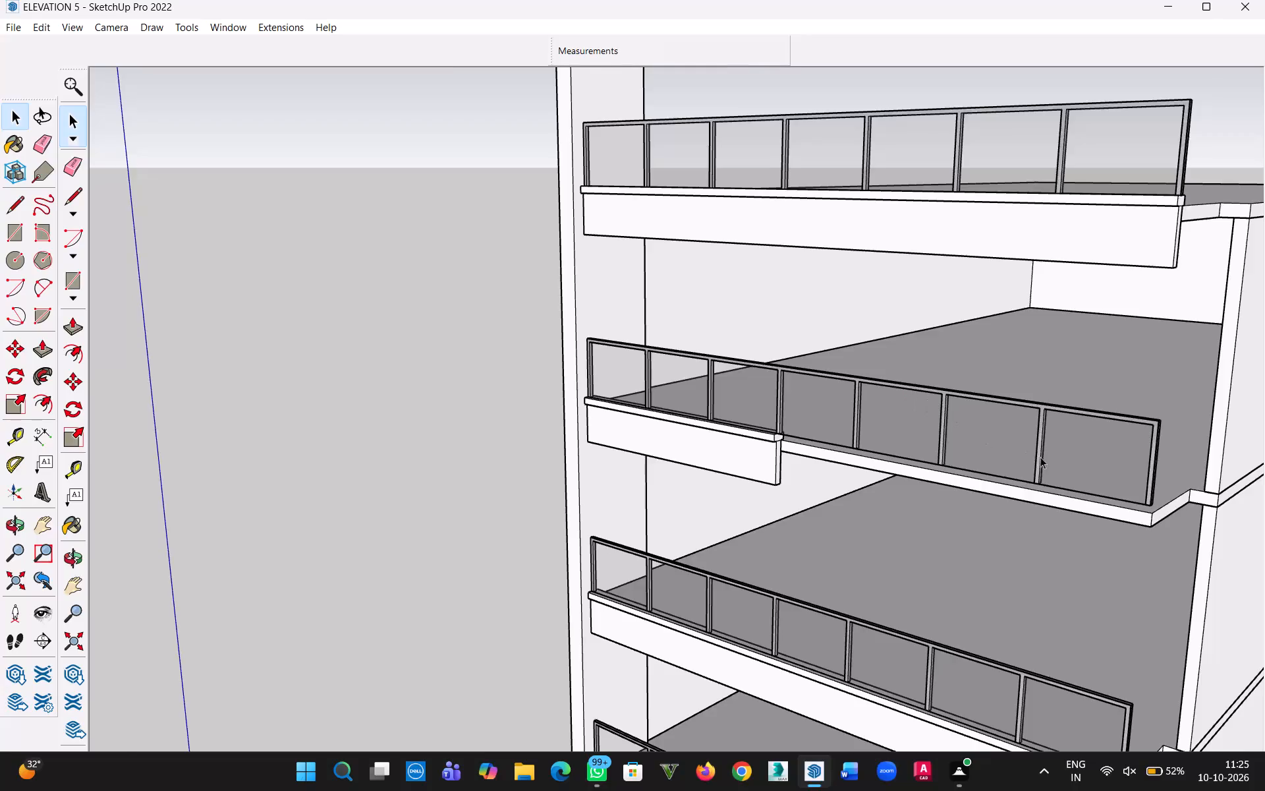
{"action": "scroll", "coordinate": [1044, 459], "scroll_direction": "up", "scroll_amount": 3}
{"action": "left_click", "coordinate": [1119, 508]}
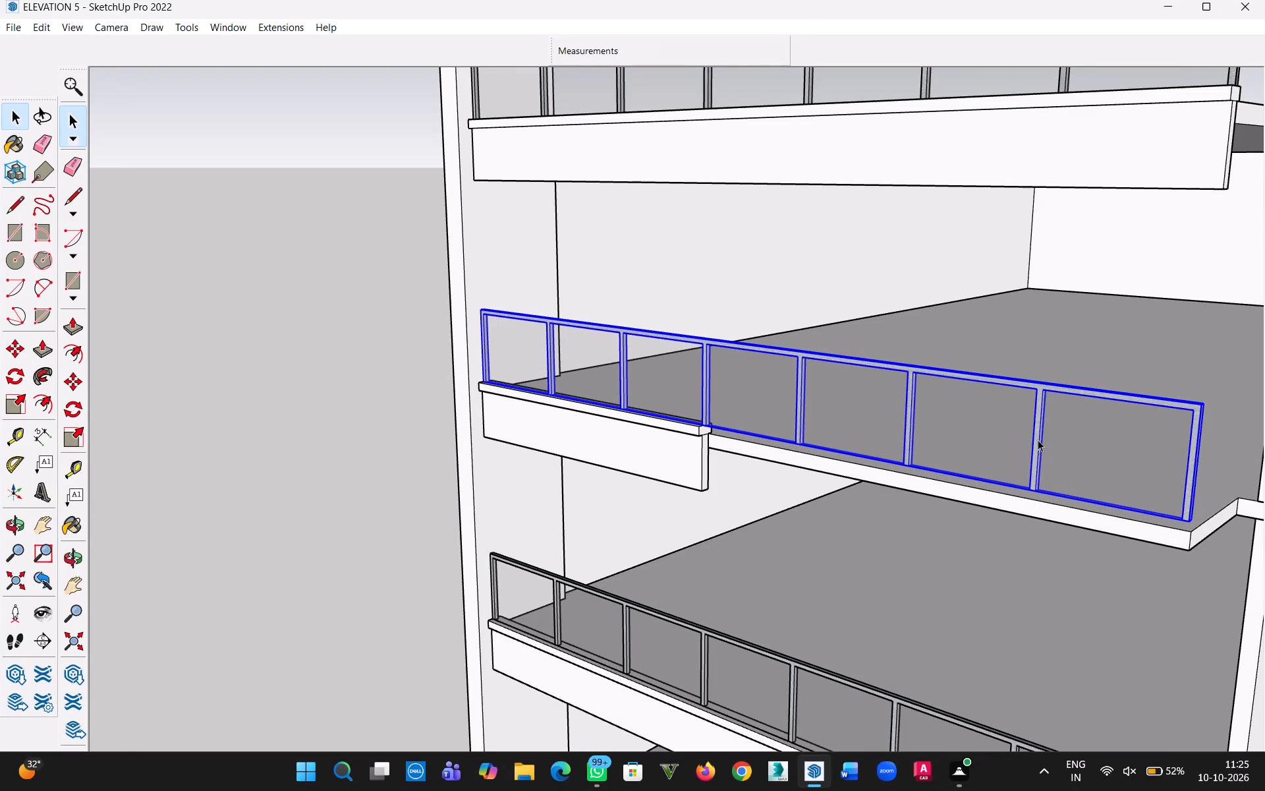
{"action": "right_click", "coordinate": [909, 413]}
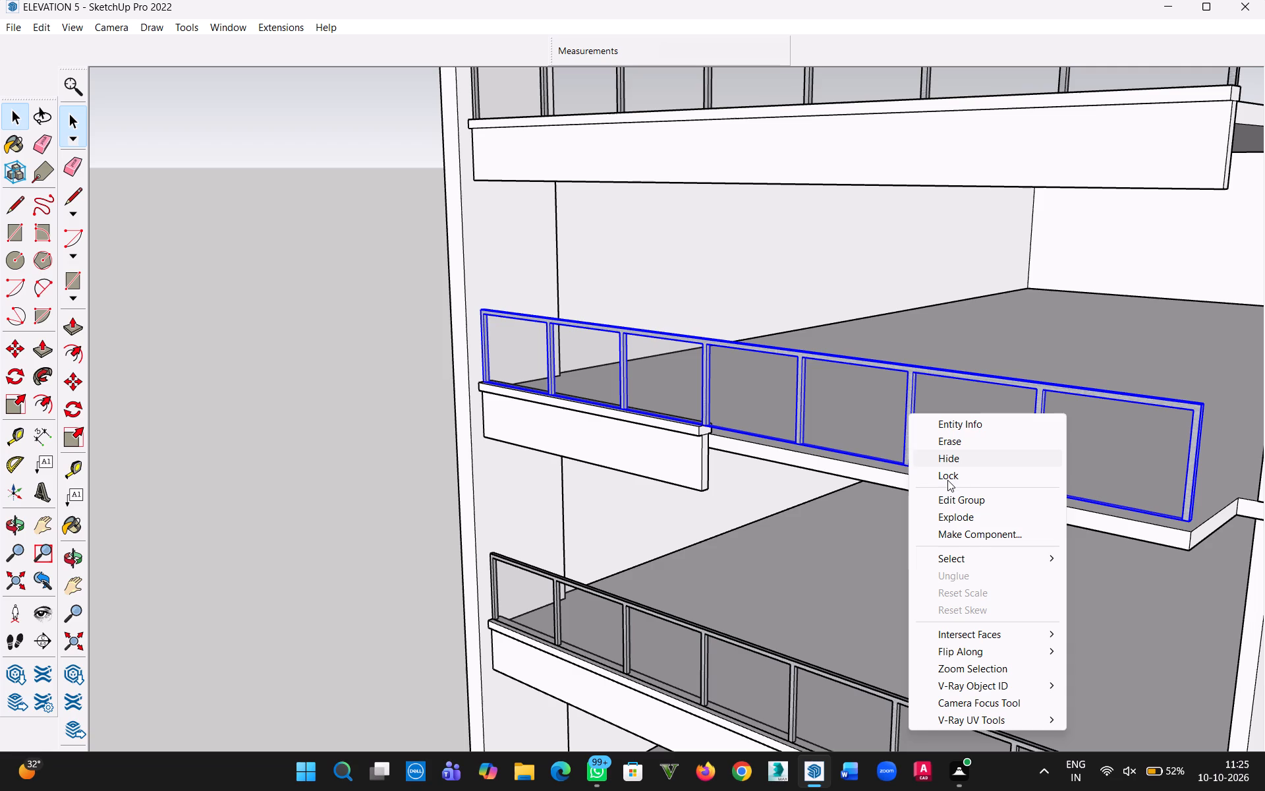
{"action": "left_click", "coordinate": [957, 518]}
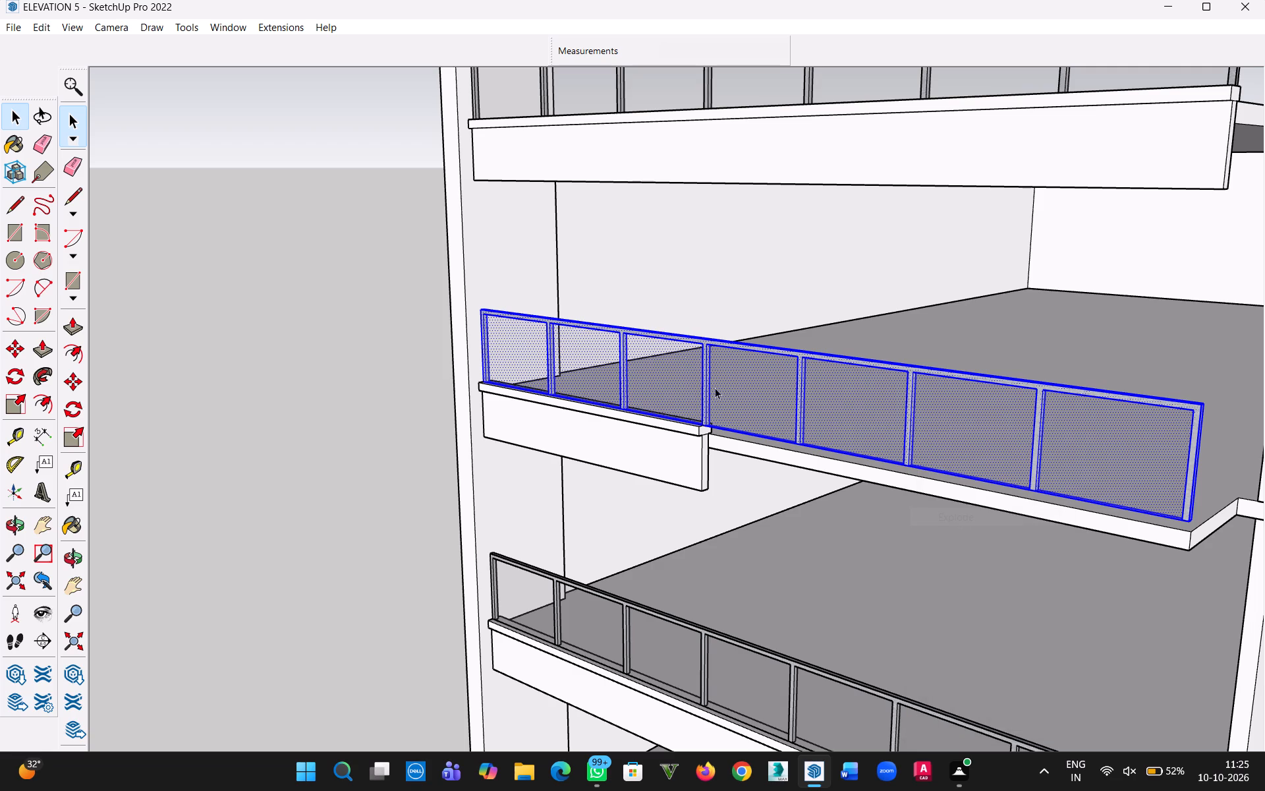
{"action": "left_click", "coordinate": [412, 364]}
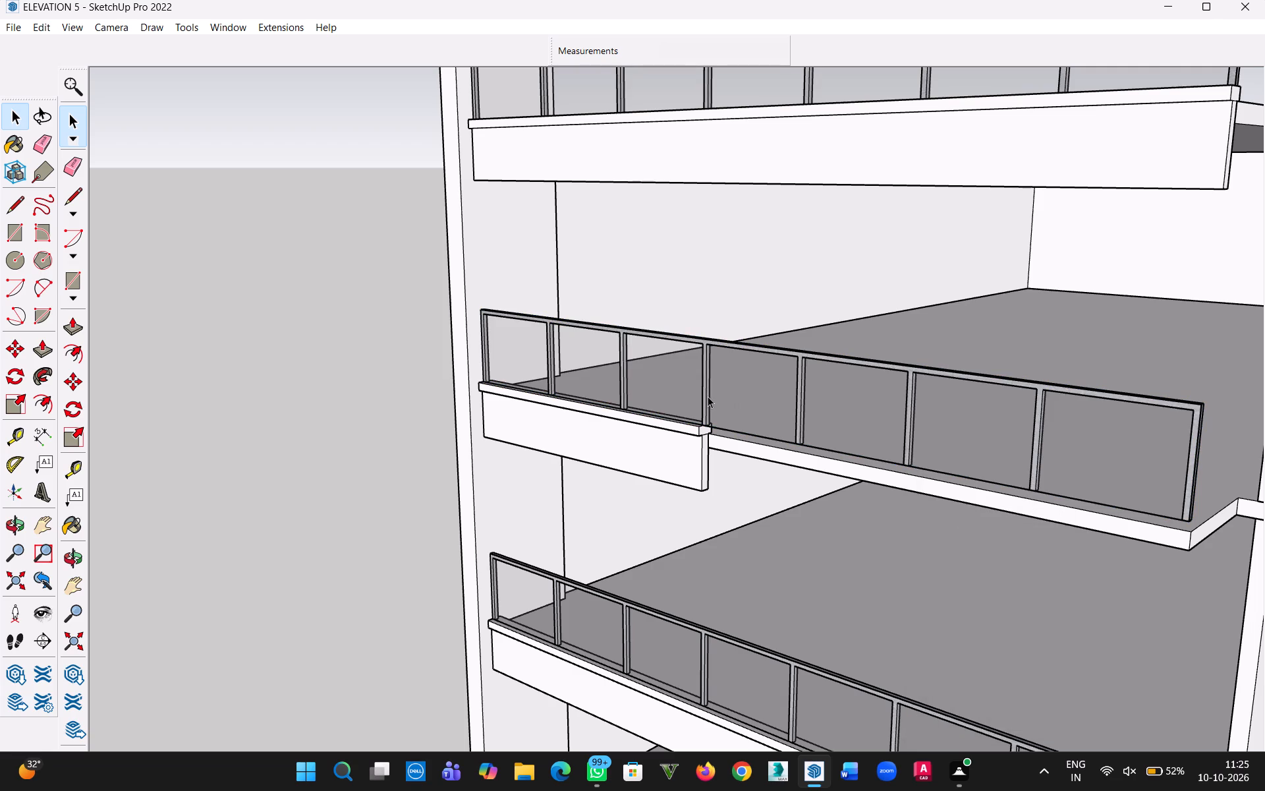
Examine the railing frame from the front, comparing its span with the end of the shortened parapet.
{"action": "left_click", "coordinate": [708, 396]}
{"action": "scroll", "coordinate": [788, 403], "scroll_direction": "up", "scroll_amount": 3}
{"action": "scroll", "coordinate": [782, 413], "scroll_direction": "down", "scroll_amount": 2}
{"action": "middle_click_drag", "start_coordinate": [831, 458], "coordinate": [947, 477]}
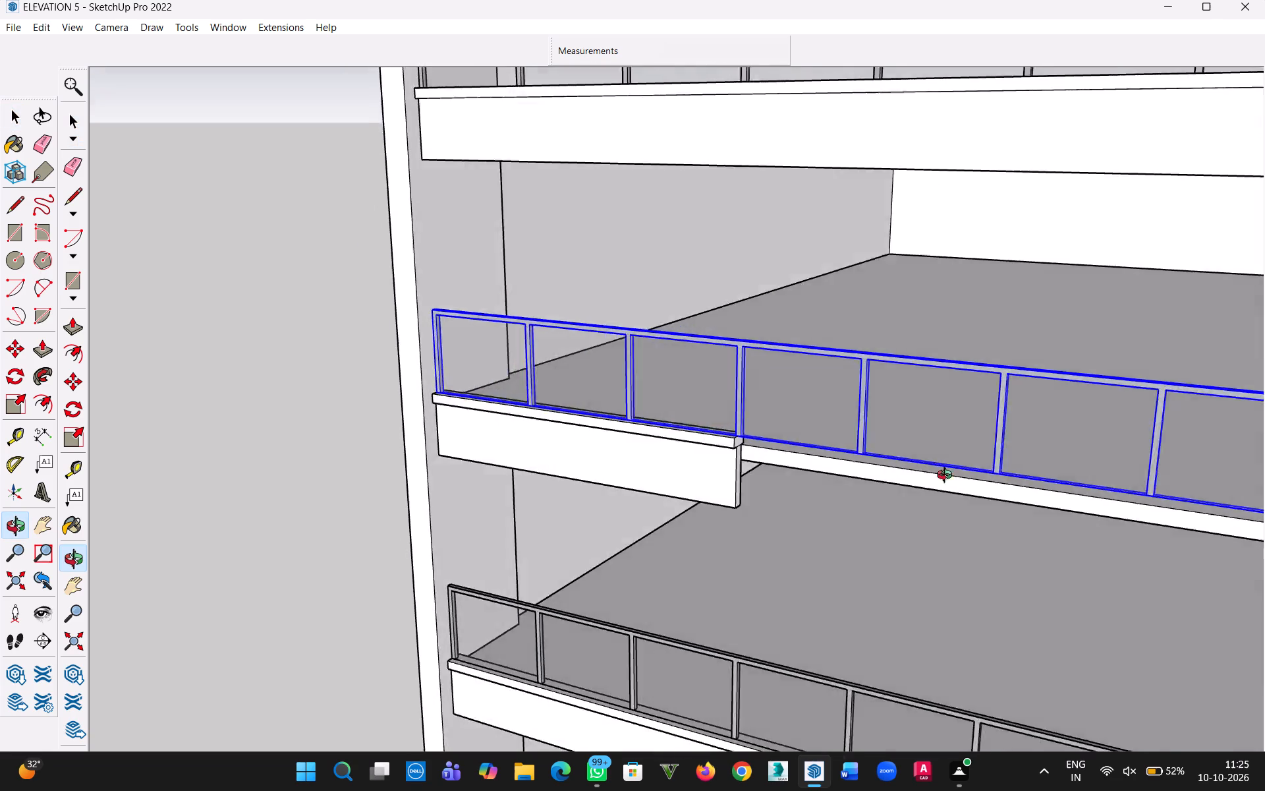
{"action": "middle_click_drag", "start_coordinate": [947, 477], "coordinate": [1057, 461]}
{"action": "scroll", "coordinate": [970, 470], "scroll_direction": "down", "scroll_amount": 2}
{"action": "key", "text": "h"}
{"action": "left_click_drag", "start_coordinate": [953, 483], "coordinate": [773, 488]}
{"action": "middle_click_drag", "start_coordinate": [779, 486], "coordinate": [819, 486]}
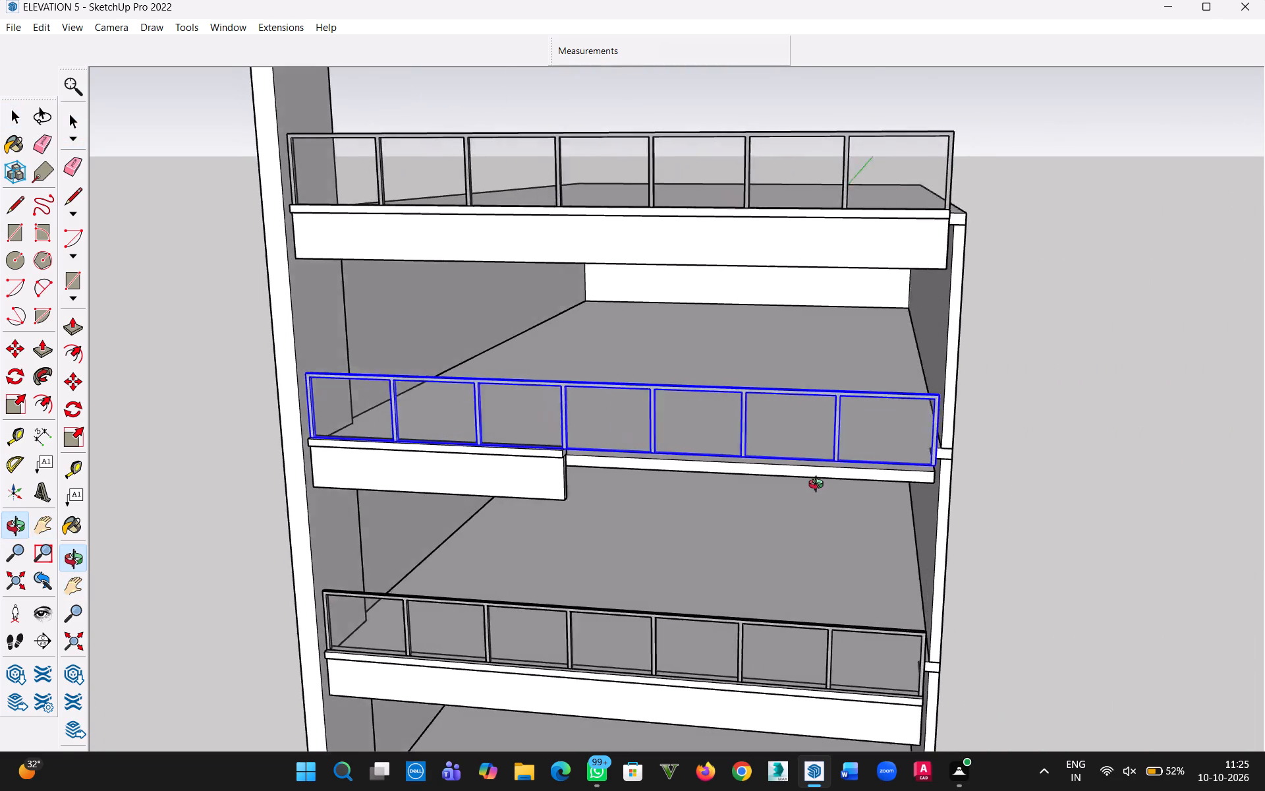
{"action": "middle_click_drag", "start_coordinate": [819, 486], "coordinate": [824, 484]}
{"action": "scroll", "coordinate": [797, 456], "scroll_direction": "up", "scroll_amount": 3}
{"action": "key", "text": "Escape"}
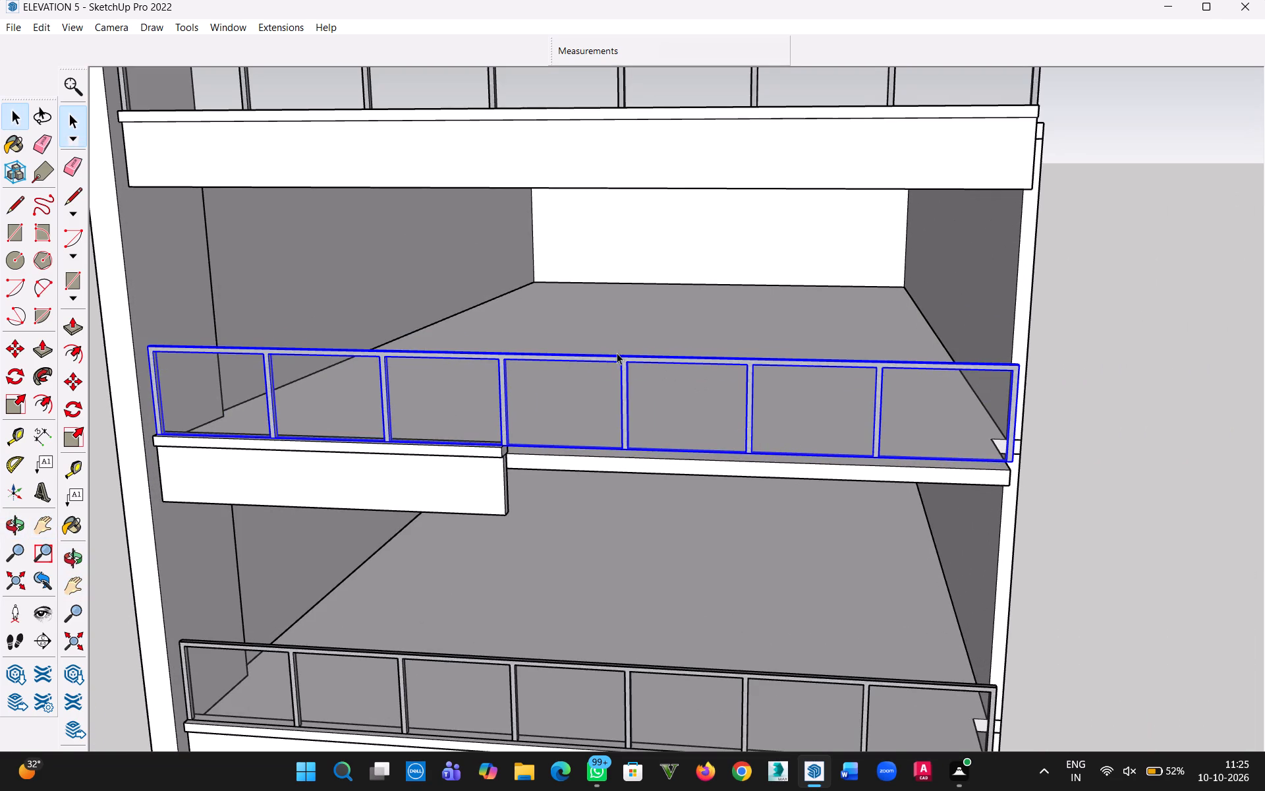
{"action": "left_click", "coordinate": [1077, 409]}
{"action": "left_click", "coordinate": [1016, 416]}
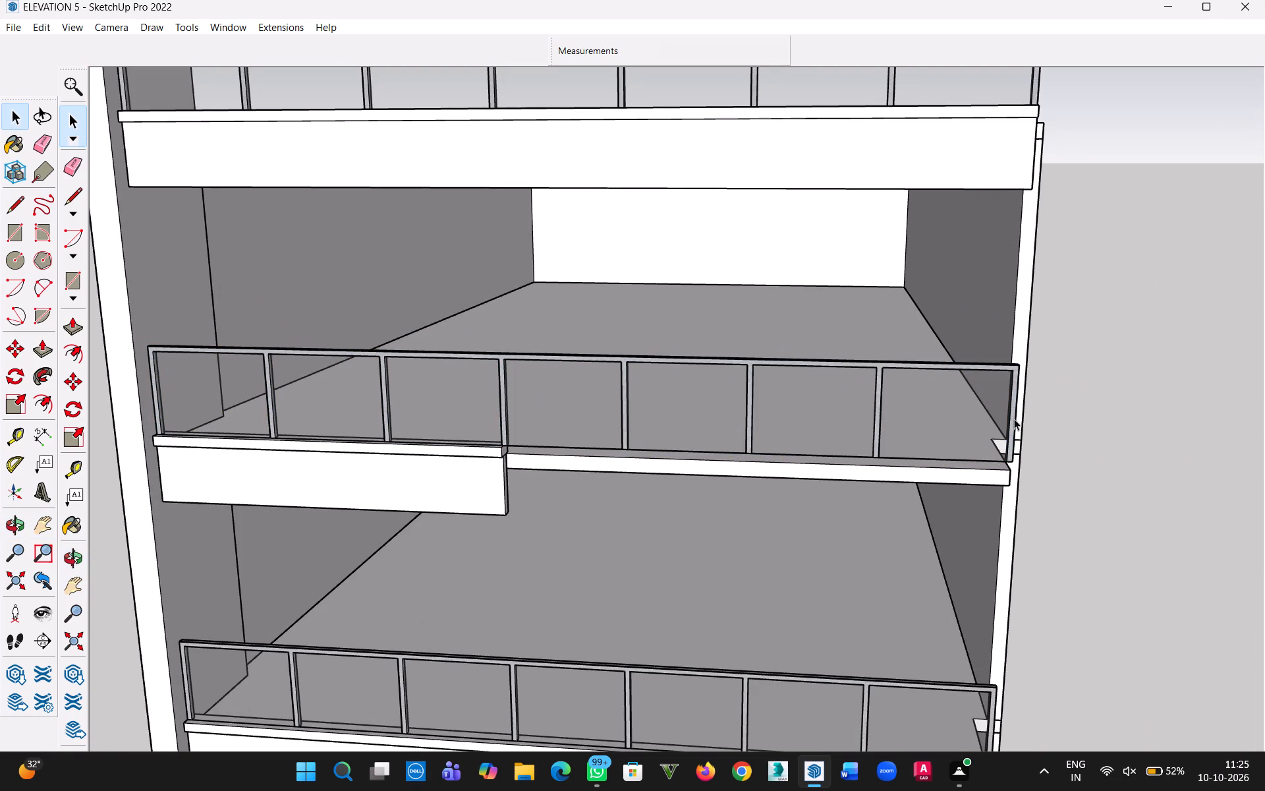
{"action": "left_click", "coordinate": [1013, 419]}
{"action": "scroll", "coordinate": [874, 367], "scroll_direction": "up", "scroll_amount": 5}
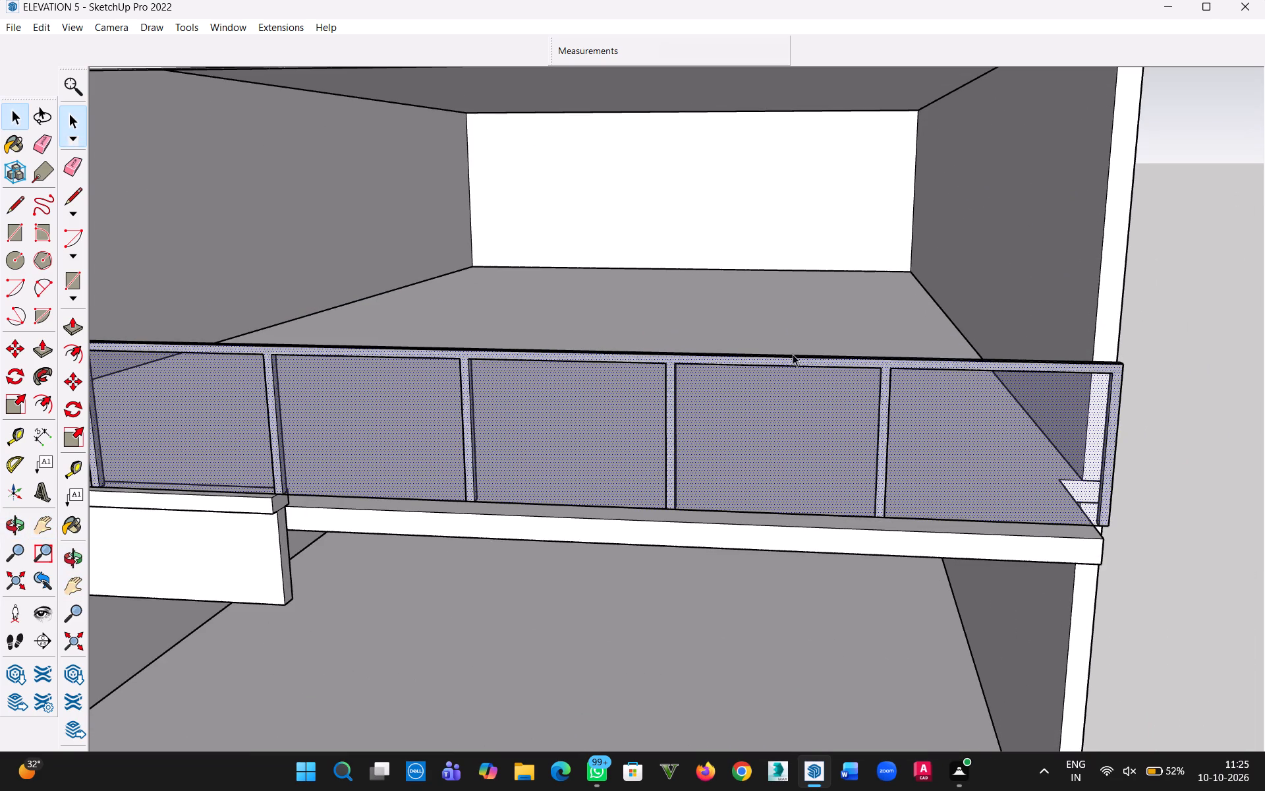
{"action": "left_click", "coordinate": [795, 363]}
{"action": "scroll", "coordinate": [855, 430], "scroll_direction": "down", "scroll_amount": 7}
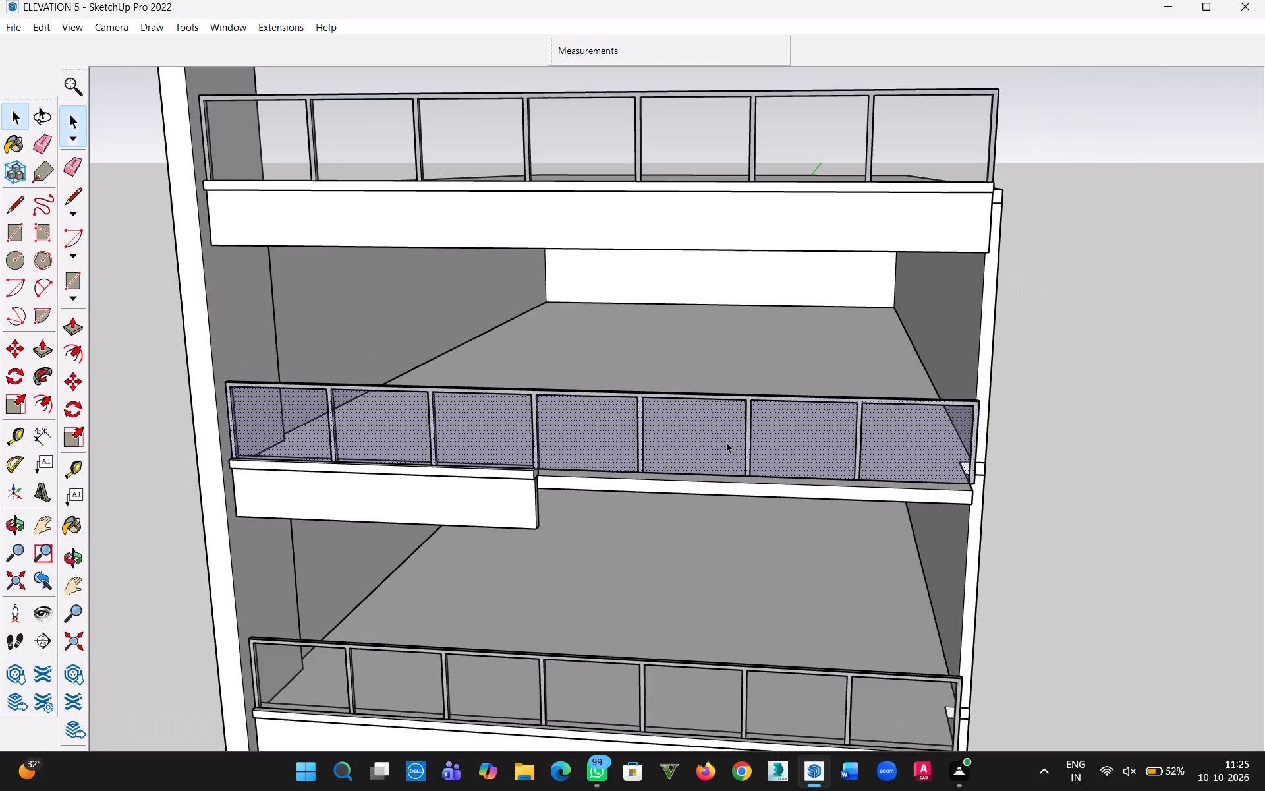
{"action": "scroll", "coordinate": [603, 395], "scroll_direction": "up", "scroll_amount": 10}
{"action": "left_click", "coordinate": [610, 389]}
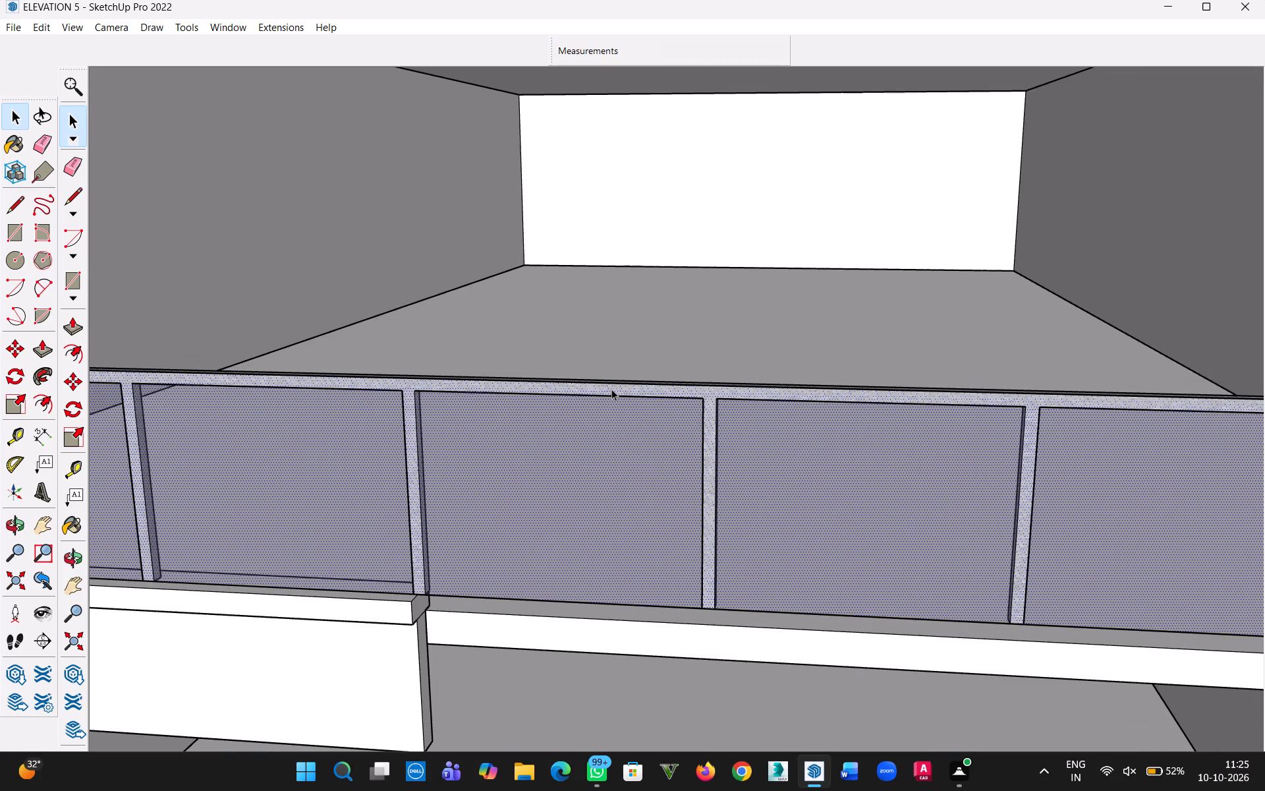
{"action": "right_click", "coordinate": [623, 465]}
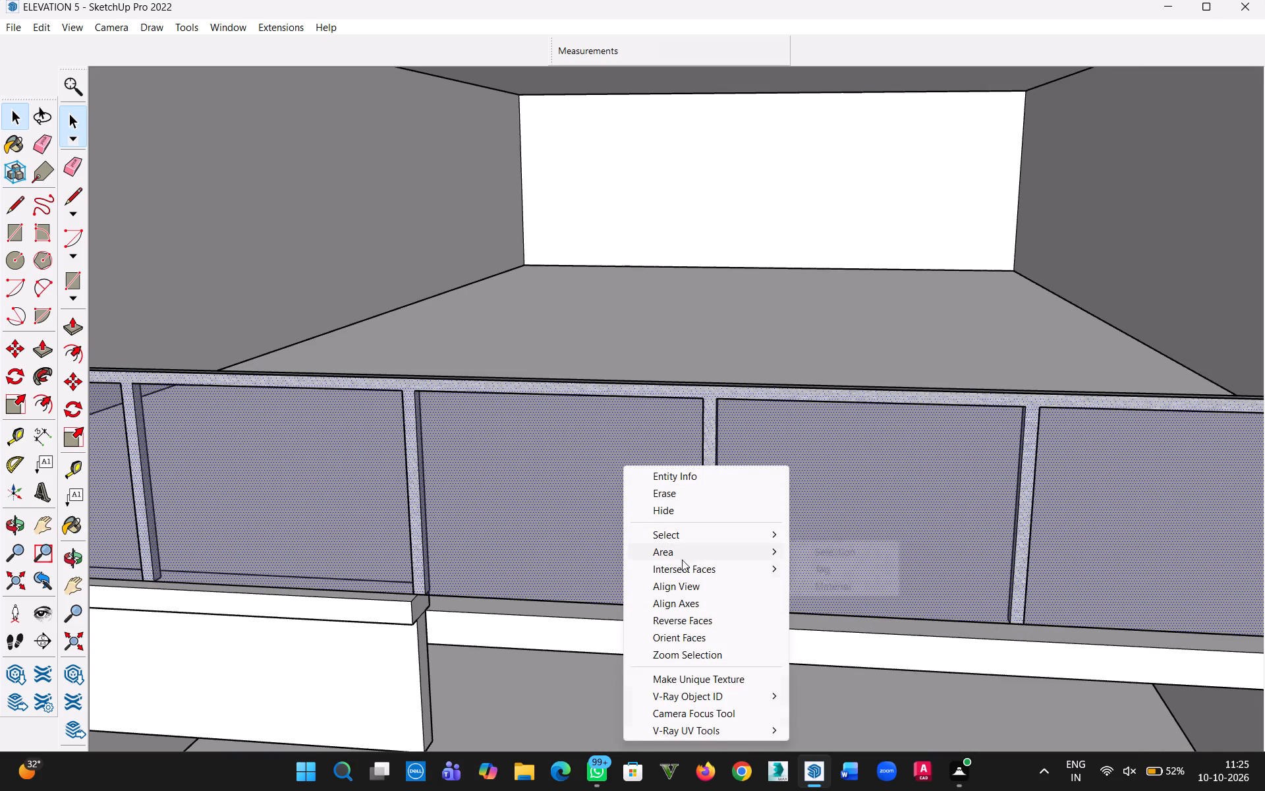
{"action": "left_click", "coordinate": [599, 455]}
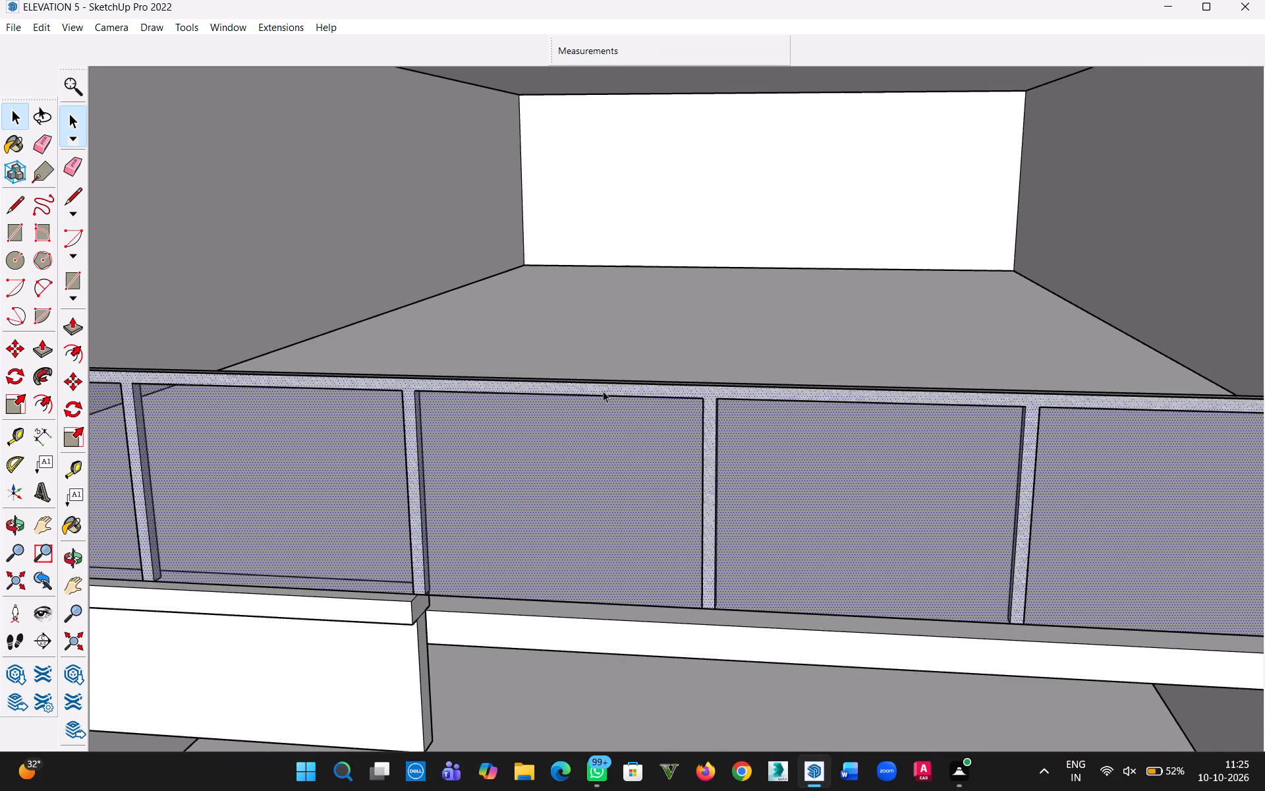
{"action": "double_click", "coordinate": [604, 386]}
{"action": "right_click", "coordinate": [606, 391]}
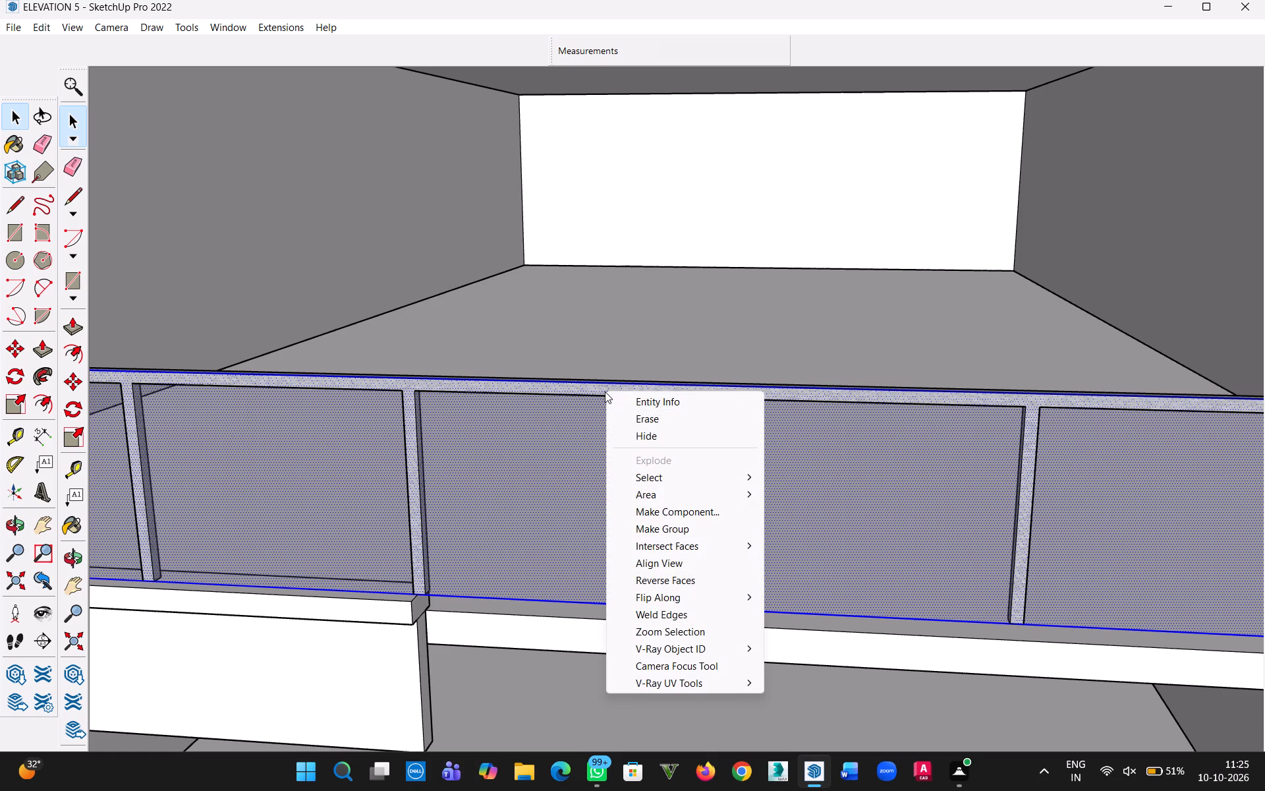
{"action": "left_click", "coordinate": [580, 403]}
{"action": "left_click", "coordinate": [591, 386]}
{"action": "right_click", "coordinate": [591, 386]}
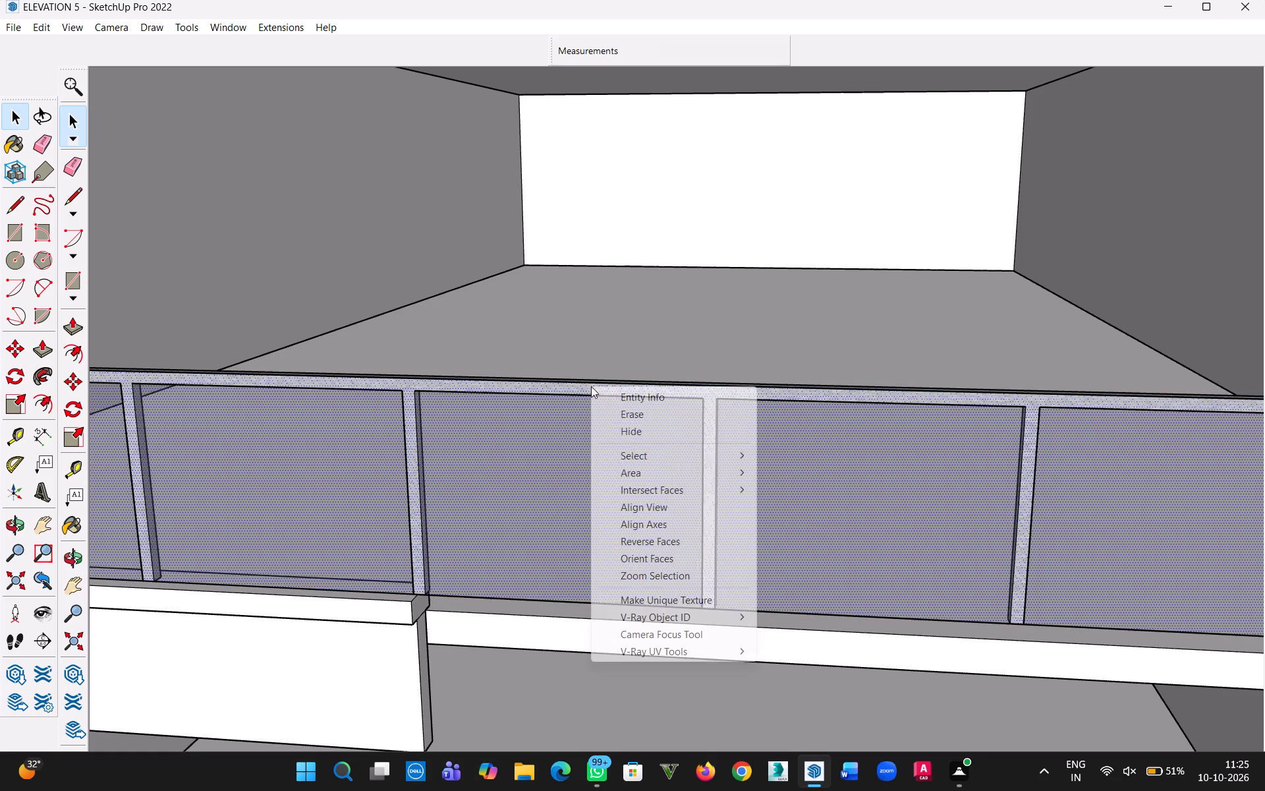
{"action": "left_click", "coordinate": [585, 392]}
Explode the nested group of rails and posts in the railing above the shortened parapet.
{"action": "middle_click_drag", "start_coordinate": [678, 403], "coordinate": [672, 454]}
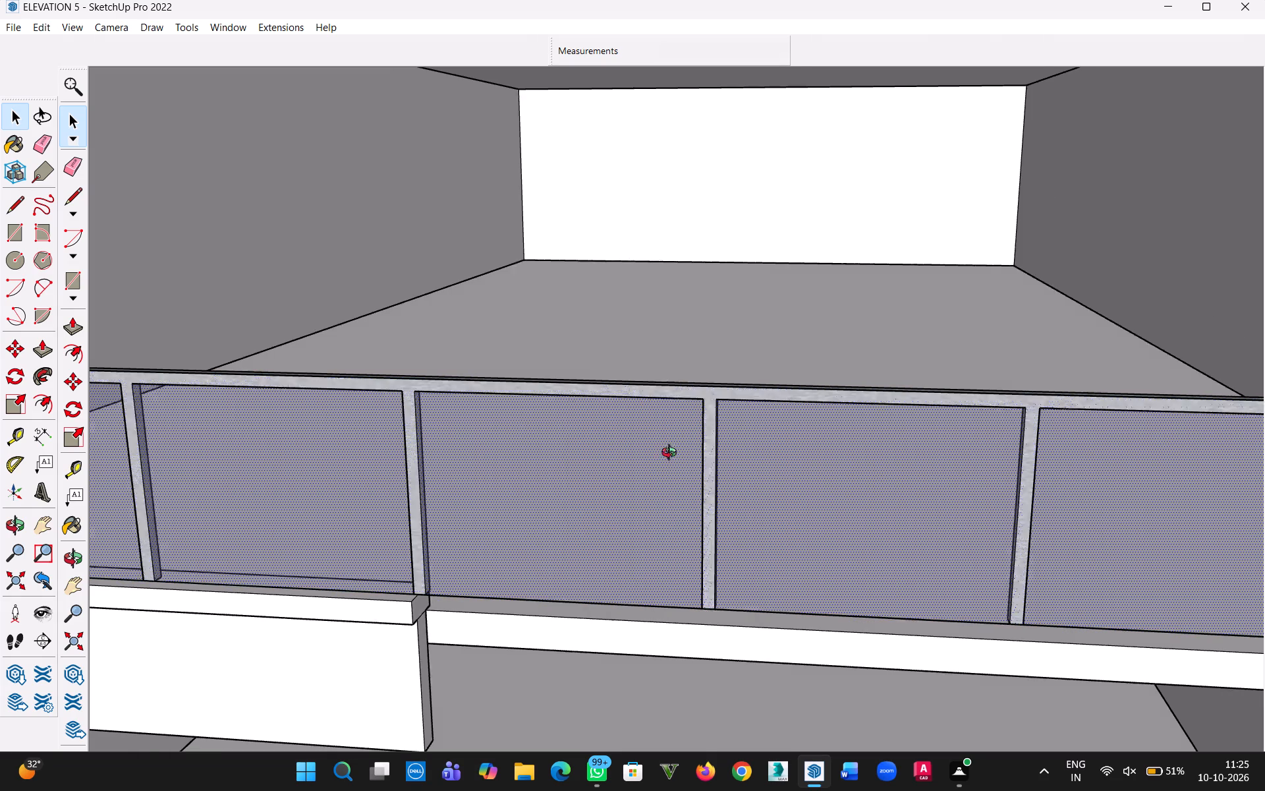
{"action": "middle_click_drag", "start_coordinate": [672, 454], "coordinate": [694, 739]}
{"action": "left_click", "coordinate": [692, 466]}
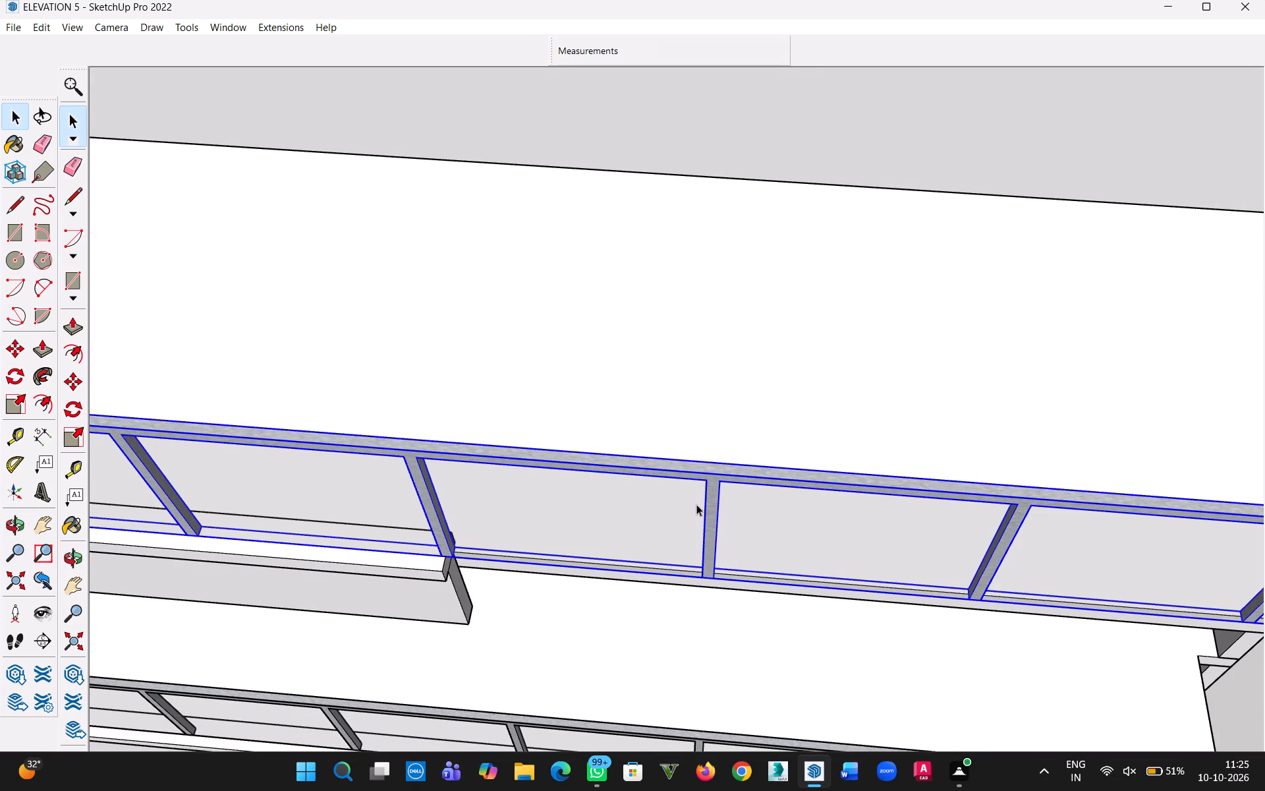
{"action": "right_click", "coordinate": [710, 475]}
{"action": "left_click", "coordinate": [678, 461]}
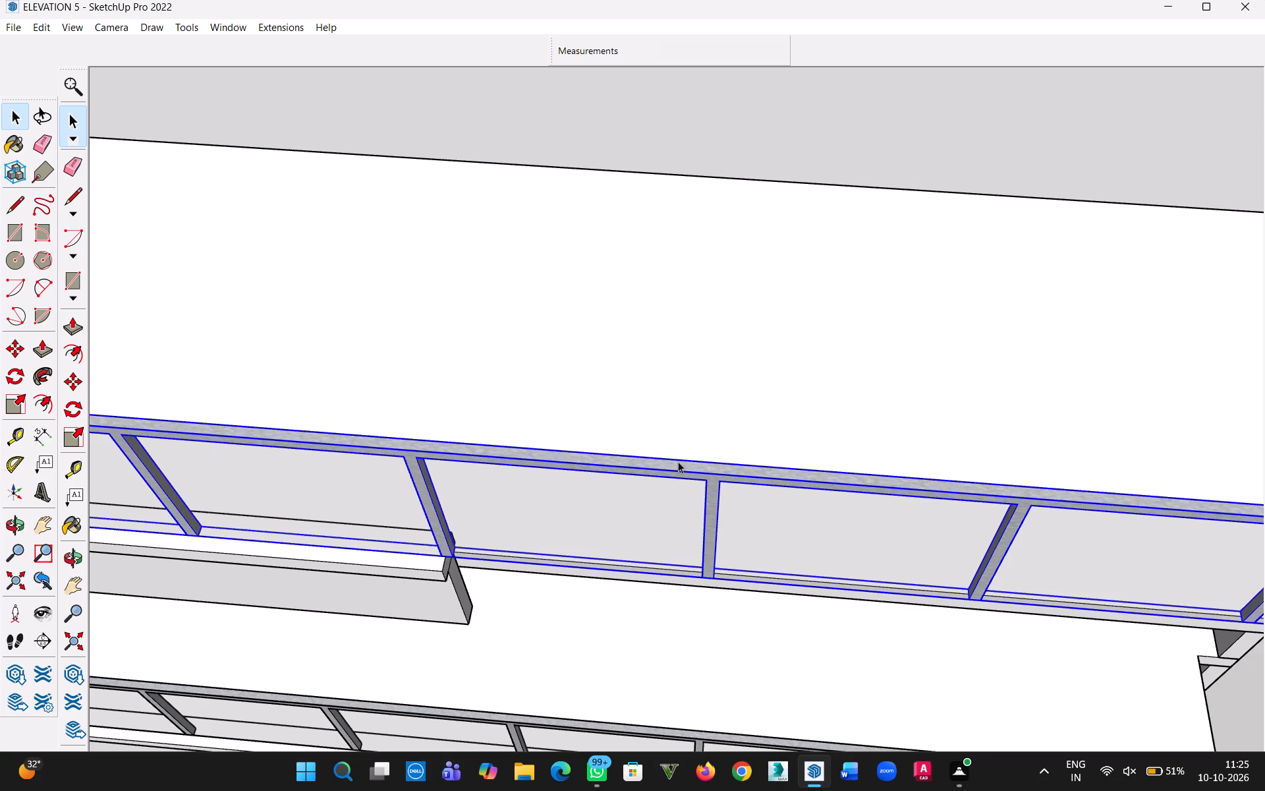
{"action": "right_click", "coordinate": [680, 466]}
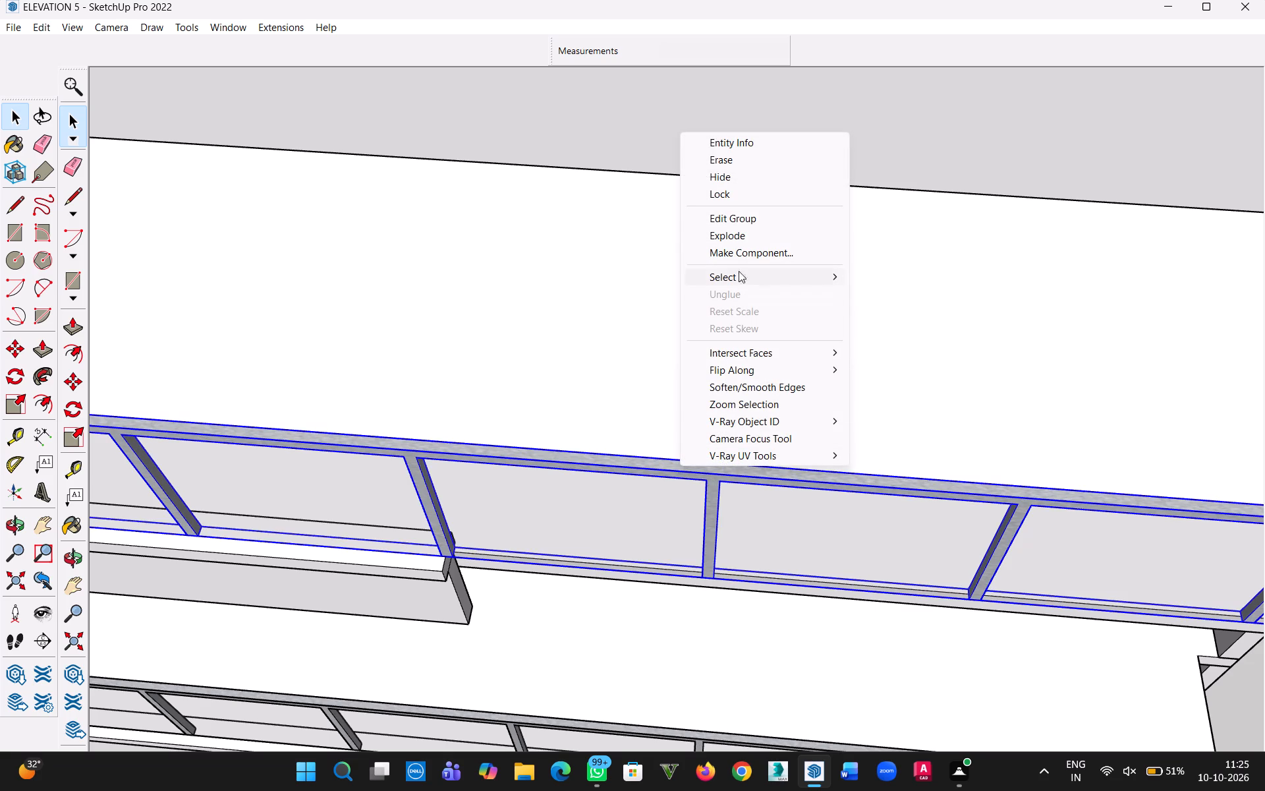
{"action": "left_click", "coordinate": [735, 241]}
Draw a 2" edge across the front face of the top rail, at the post above the shortened parapet's end.
{"action": "middle_click_drag", "start_coordinate": [722, 463], "coordinate": [727, 166]}
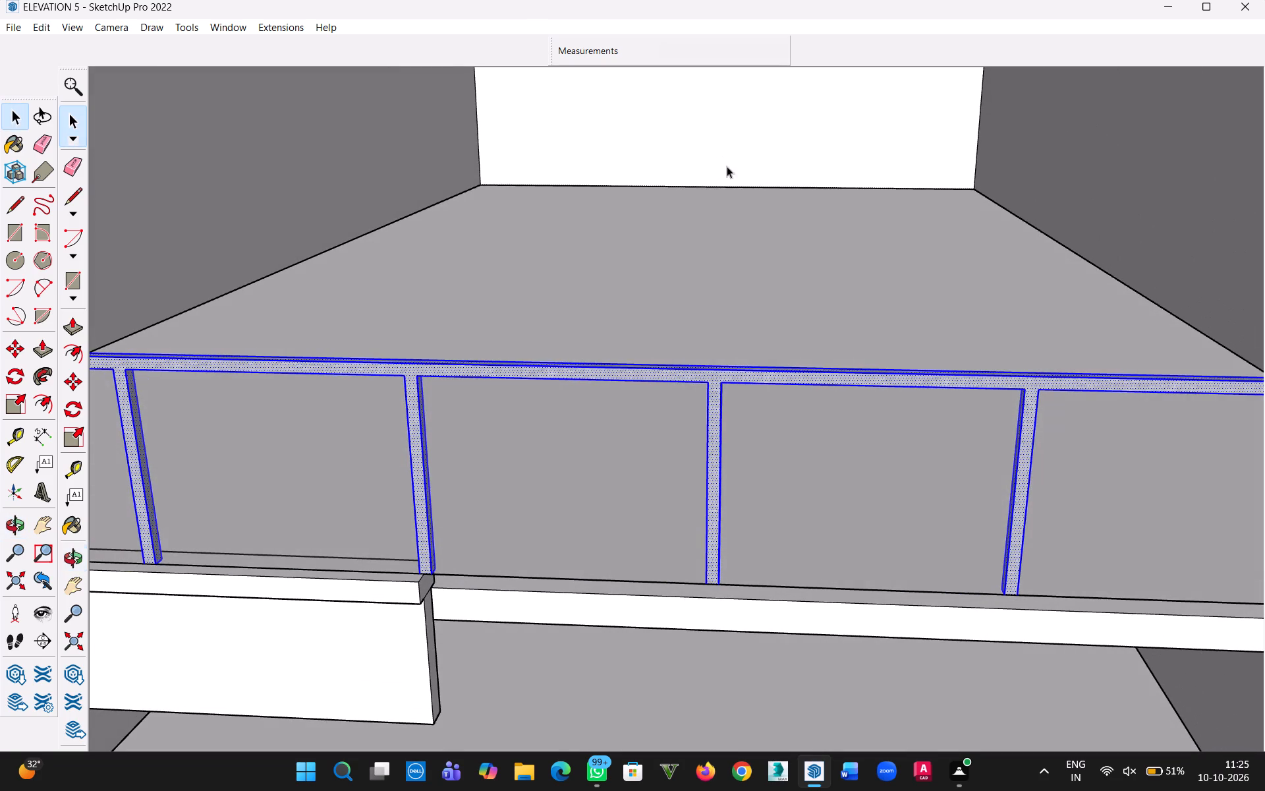
{"action": "right_click", "coordinate": [675, 374]}
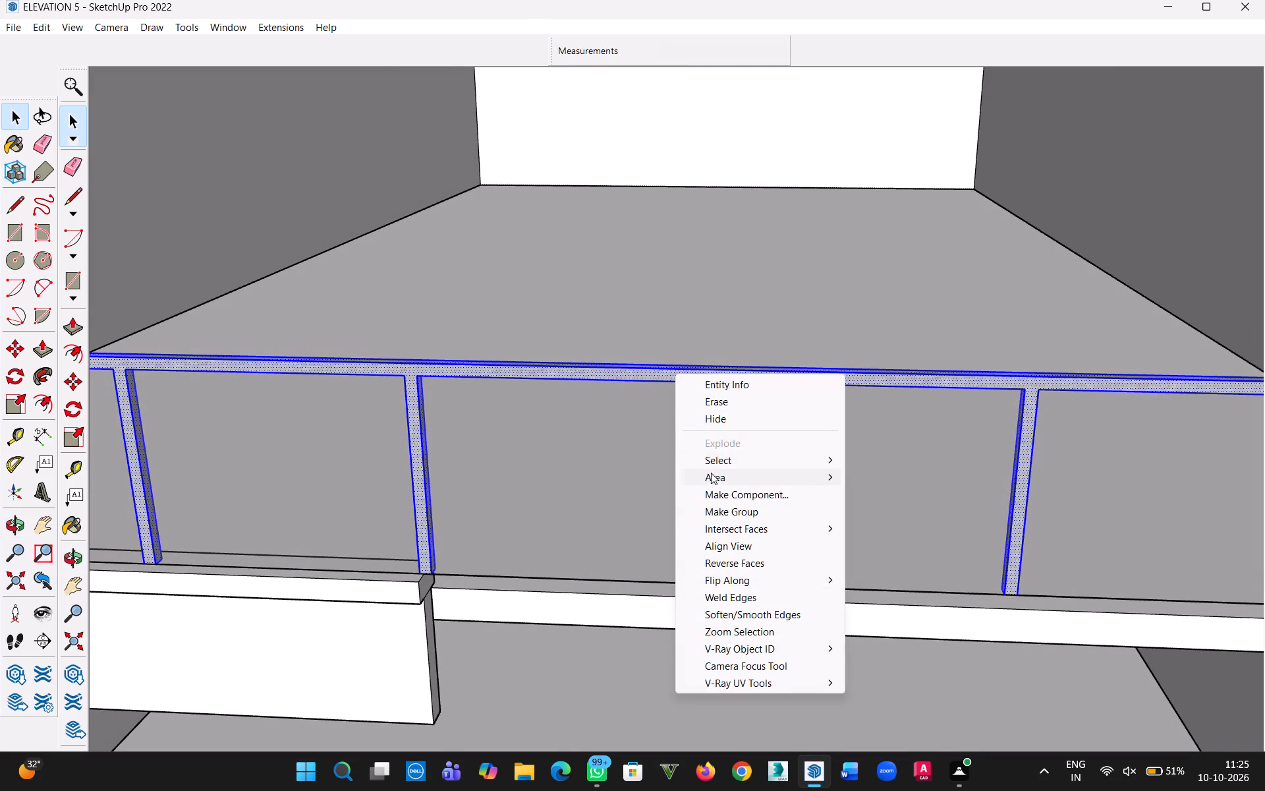
{"action": "left_click", "coordinate": [632, 376]}
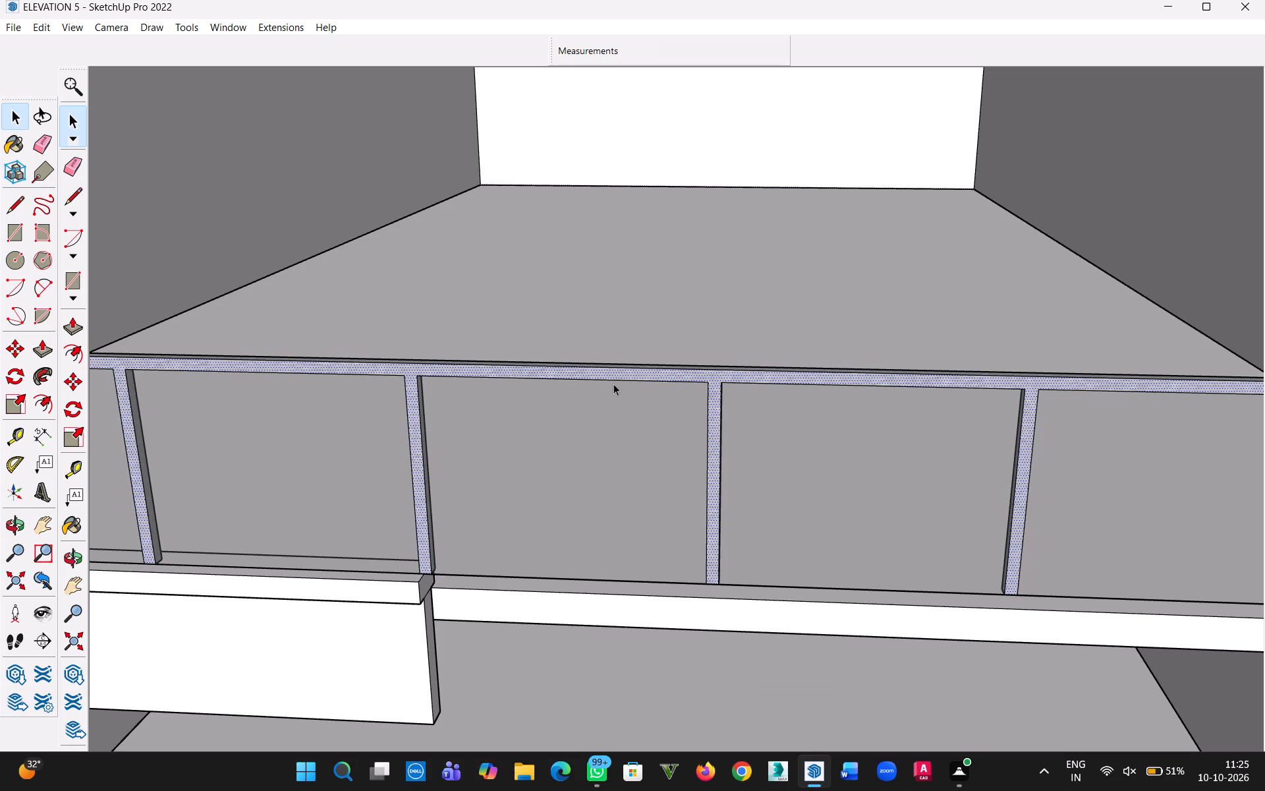
{"action": "left_click", "coordinate": [614, 377]}
{"action": "middle_click_drag", "start_coordinate": [575, 442], "coordinate": [639, 392]}
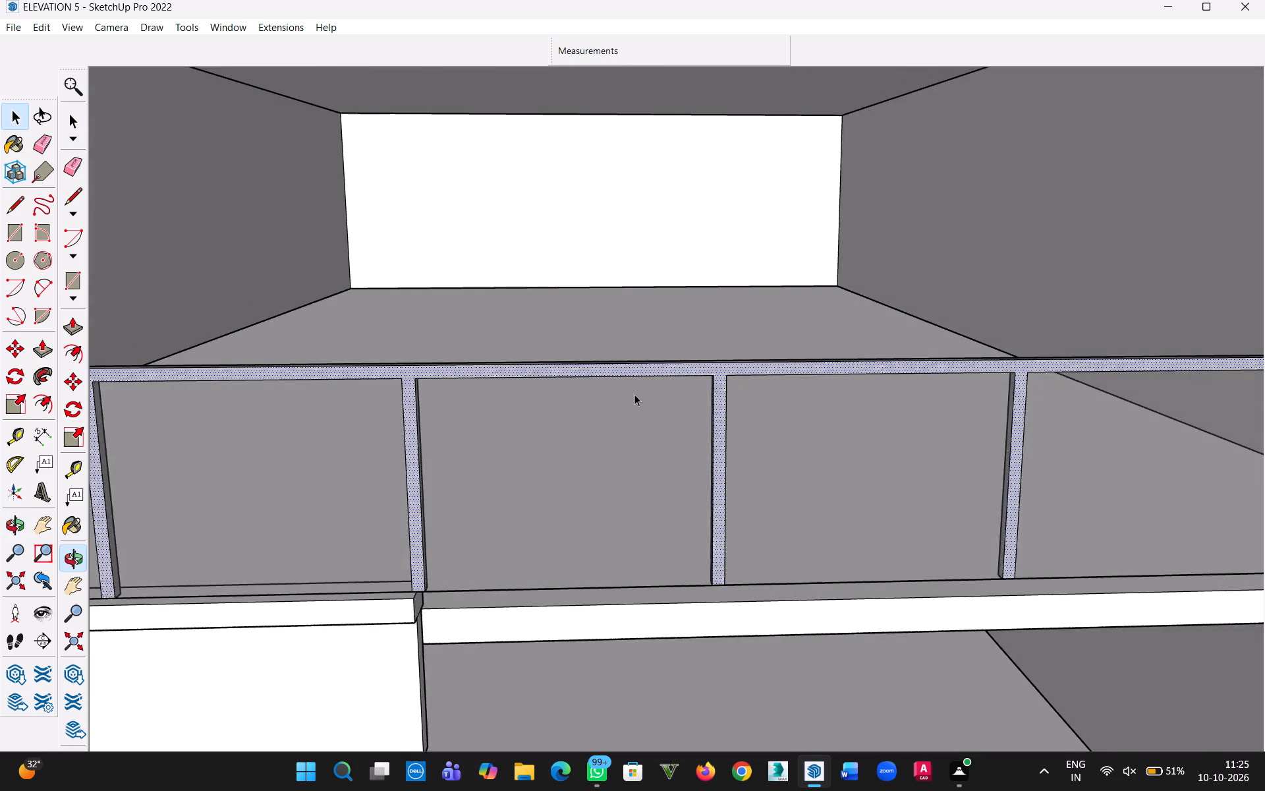
{"action": "scroll", "coordinate": [490, 404], "scroll_direction": "up", "scroll_amount": 6}
{"action": "scroll", "coordinate": [406, 419], "scroll_direction": "down", "scroll_amount": 2}
{"action": "scroll", "coordinate": [375, 469], "scroll_direction": "down", "scroll_amount": 3}
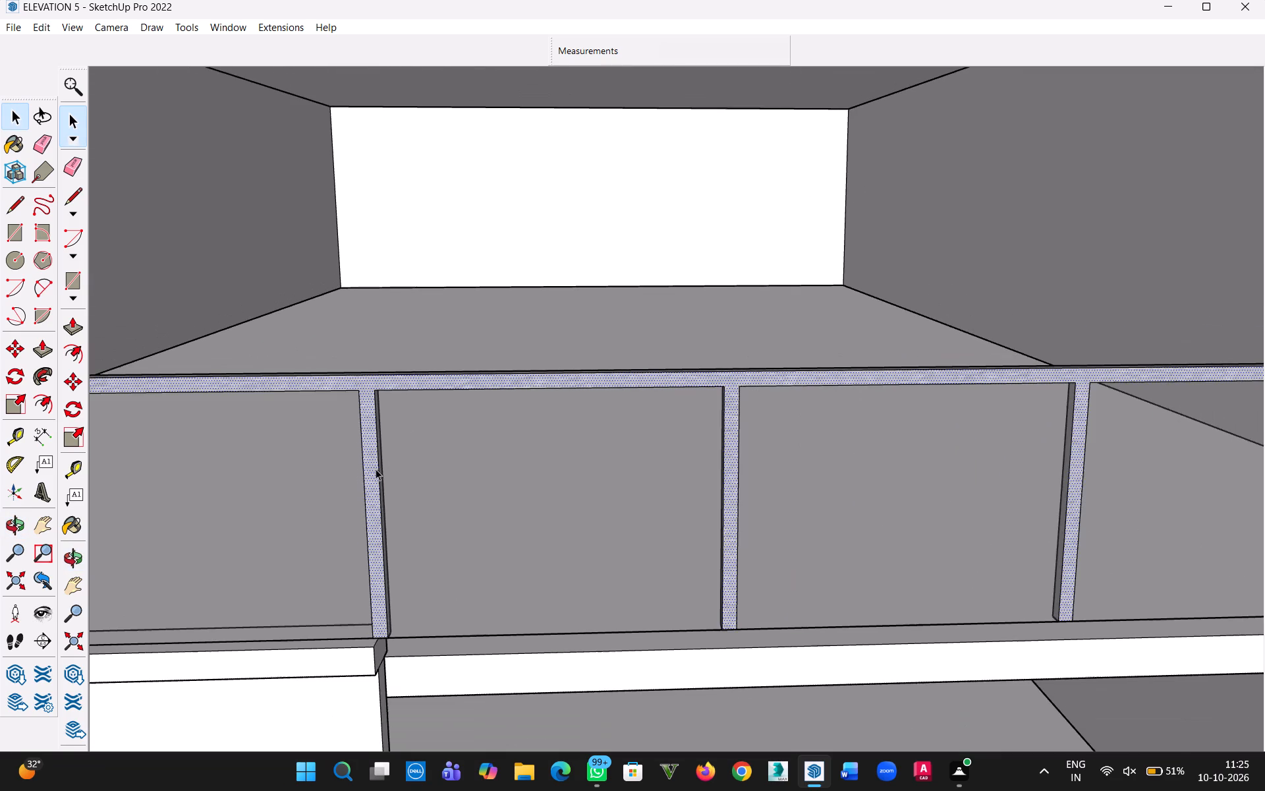
{"action": "key", "text": "h"}
{"action": "left_click_drag", "start_coordinate": [391, 496], "coordinate": [532, 507]}
{"action": "key", "text": "l"}
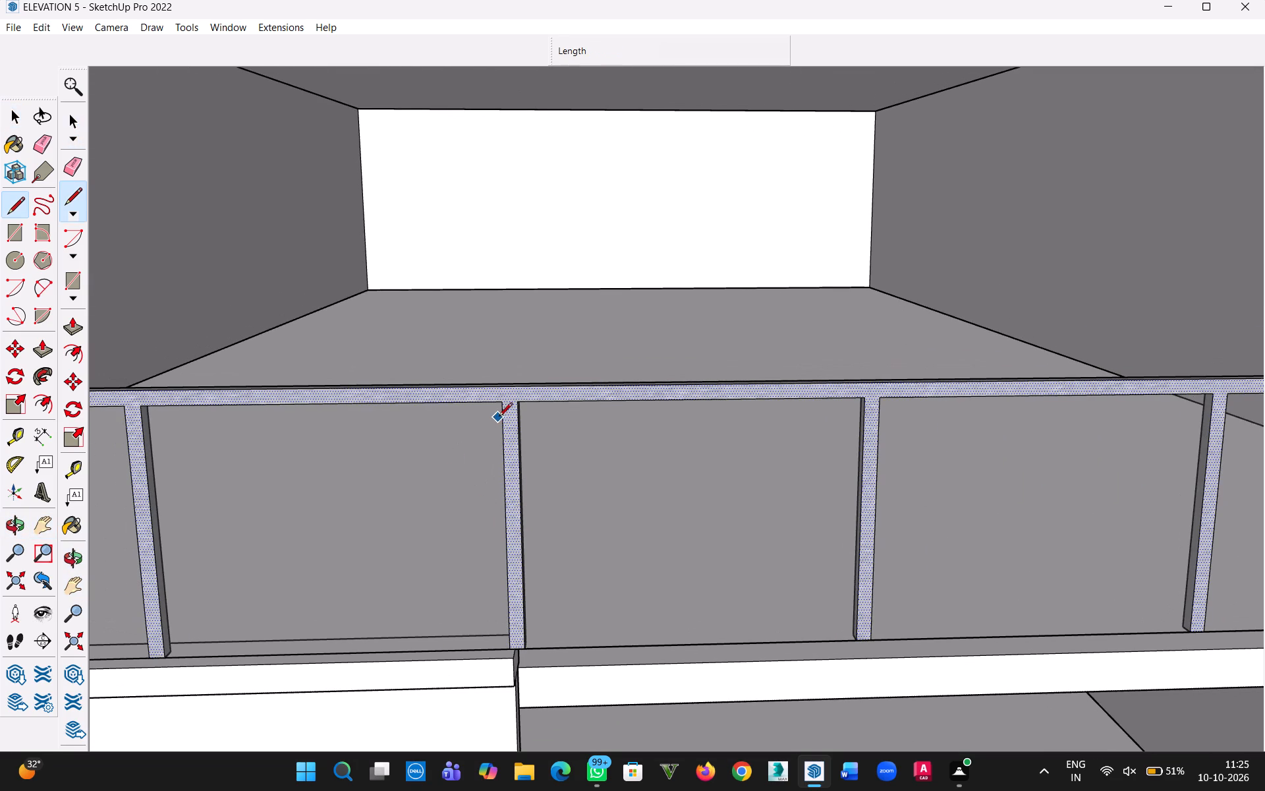
{"action": "left_click", "coordinate": [513, 405]}
{"action": "left_click", "coordinate": [515, 390]}
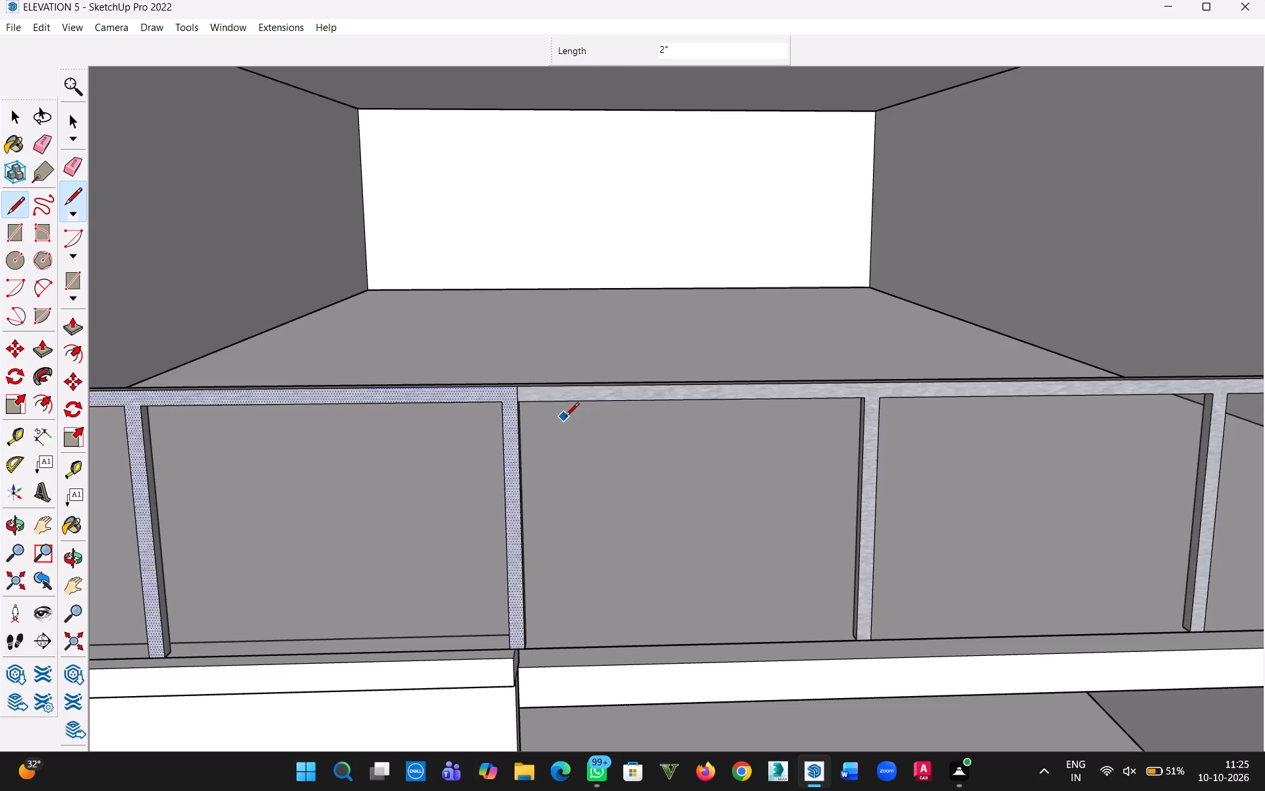
Continue the cut line at that post across the rail's top face and 2" down its back face.
{"action": "middle_click_drag", "start_coordinate": [565, 417], "coordinate": [524, 587]}
{"action": "scroll", "coordinate": [537, 386], "scroll_direction": "up", "scroll_amount": 7}
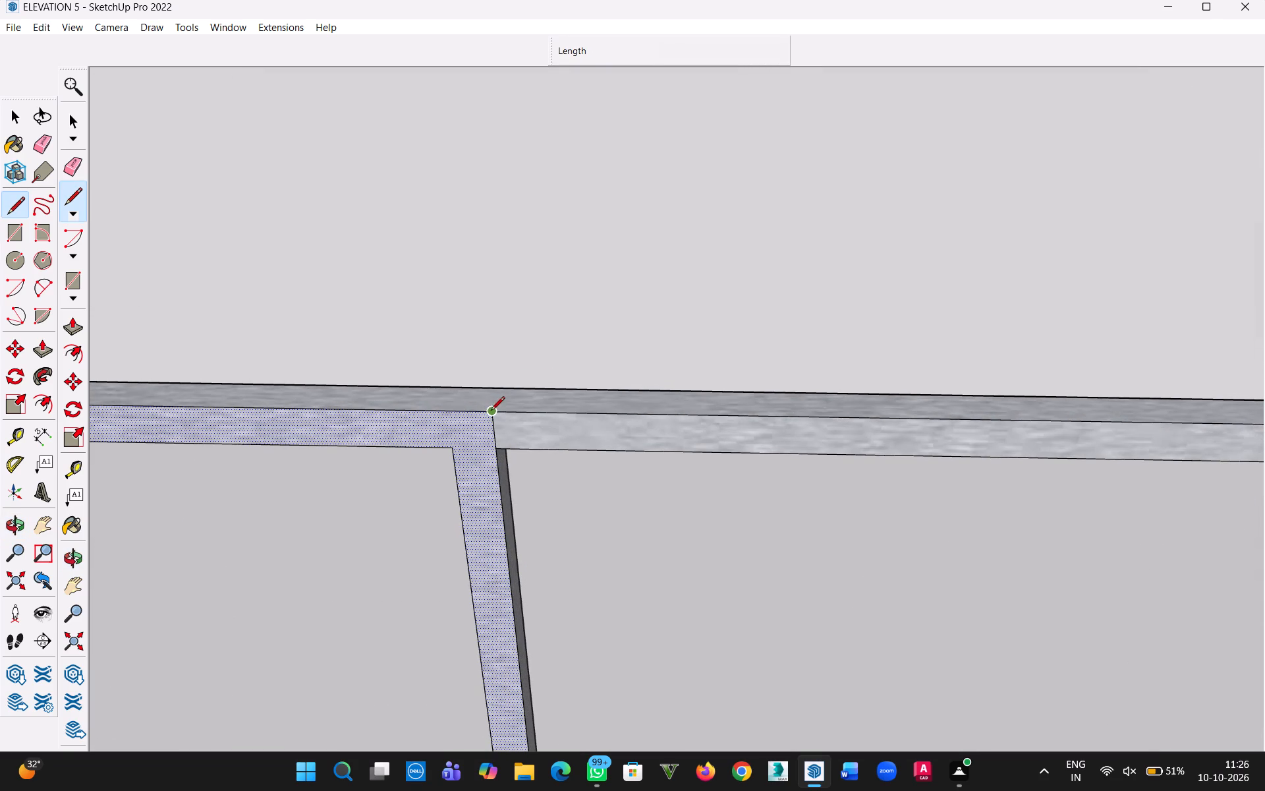
{"action": "left_click", "coordinate": [491, 411]}
{"action": "left_click", "coordinate": [494, 388]}
{"action": "middle_click_drag", "start_coordinate": [567, 390], "coordinate": [322, 477]}
{"action": "middle_click_drag", "start_coordinate": [674, 382], "coordinate": [337, 423]}
{"action": "middle_click_drag", "start_coordinate": [733, 372], "coordinate": [527, 361]}
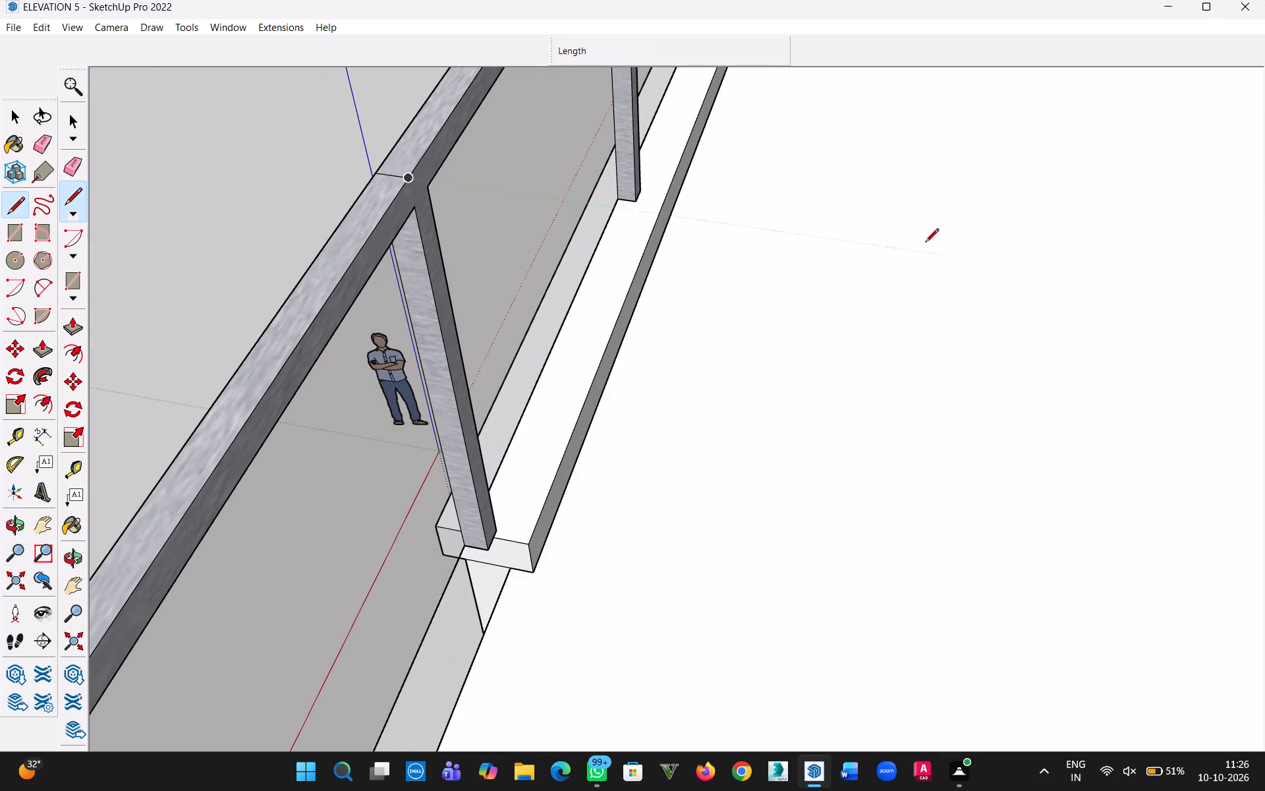
{"action": "left_click", "coordinate": [405, 185]}
{"action": "left_click", "coordinate": [416, 214]}
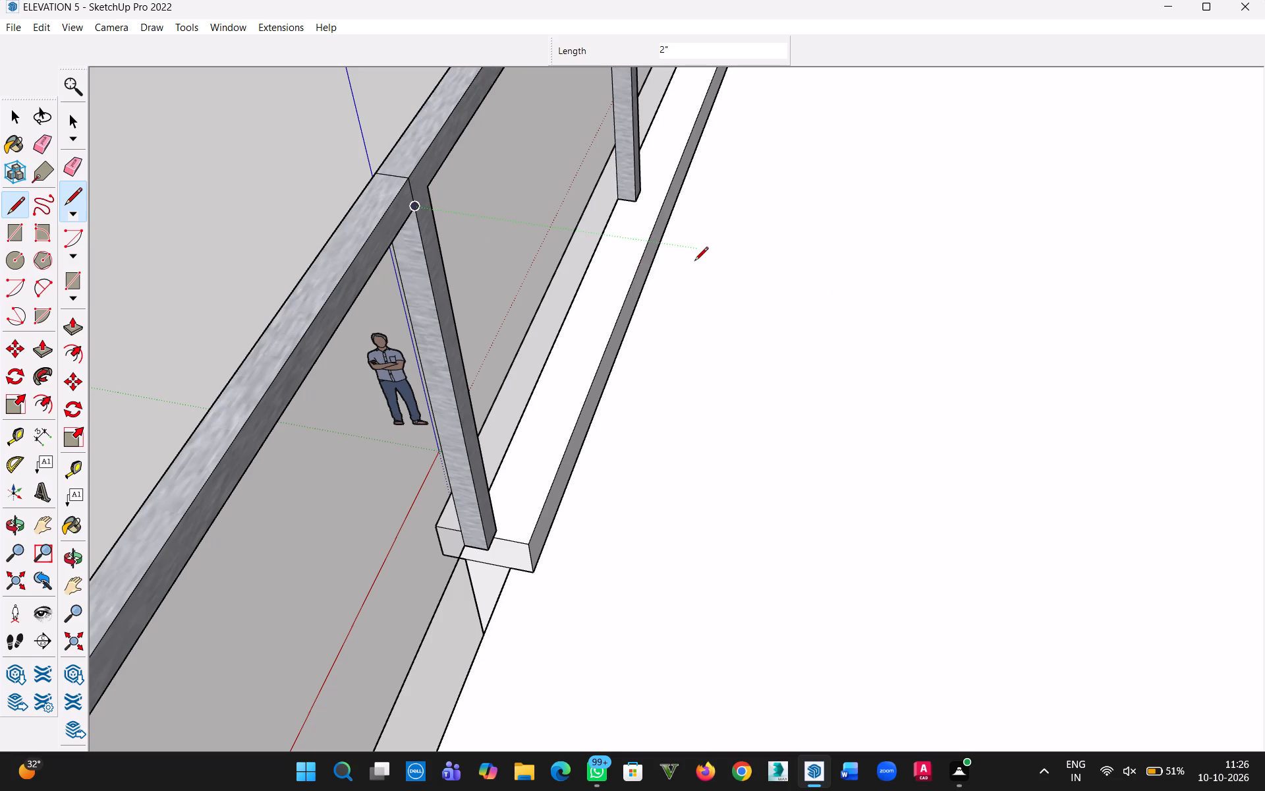
{"action": "left_click", "coordinate": [18, 121]}
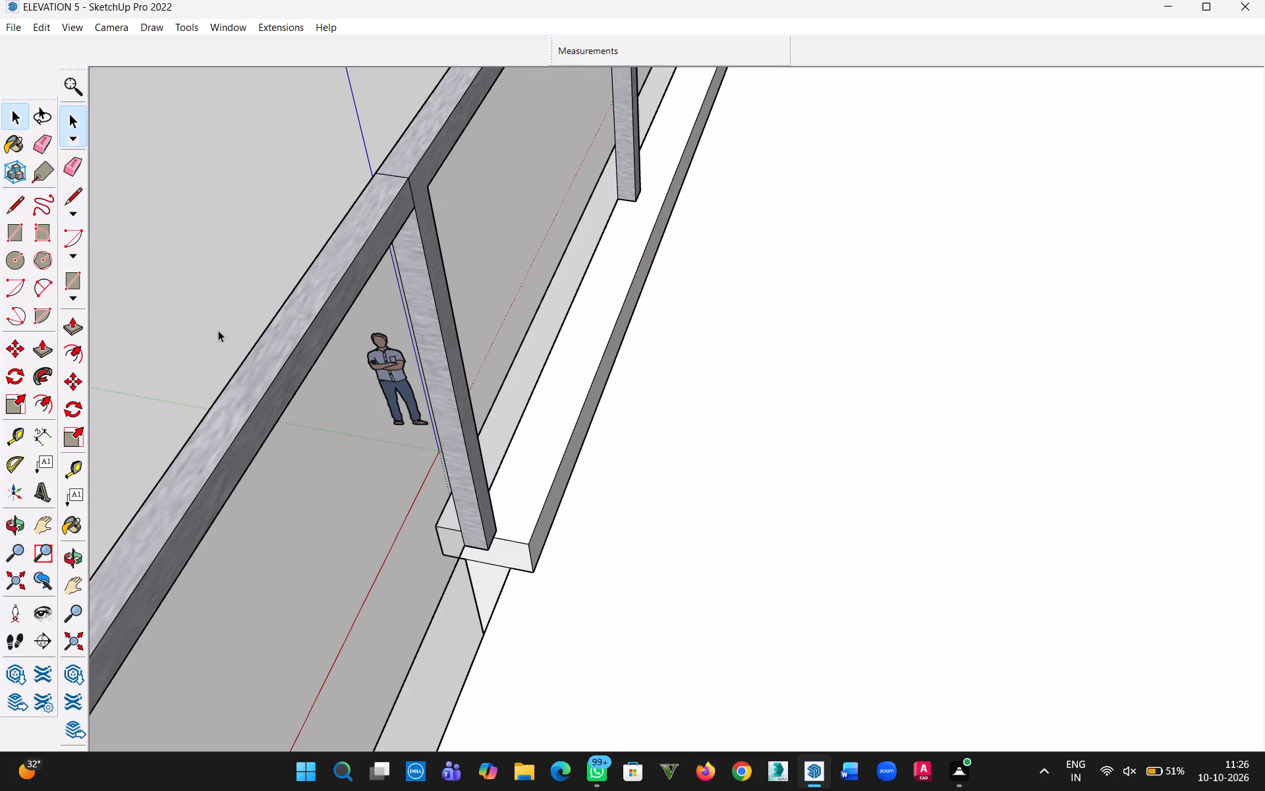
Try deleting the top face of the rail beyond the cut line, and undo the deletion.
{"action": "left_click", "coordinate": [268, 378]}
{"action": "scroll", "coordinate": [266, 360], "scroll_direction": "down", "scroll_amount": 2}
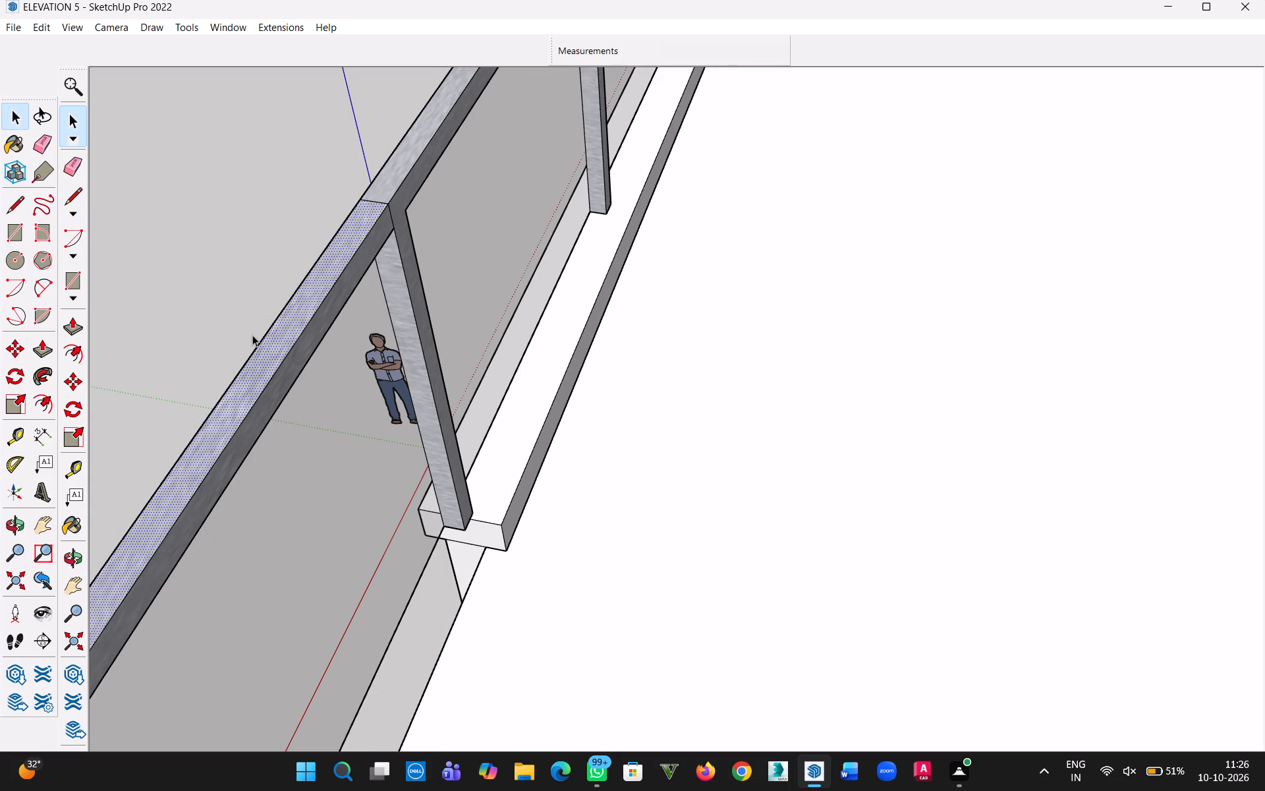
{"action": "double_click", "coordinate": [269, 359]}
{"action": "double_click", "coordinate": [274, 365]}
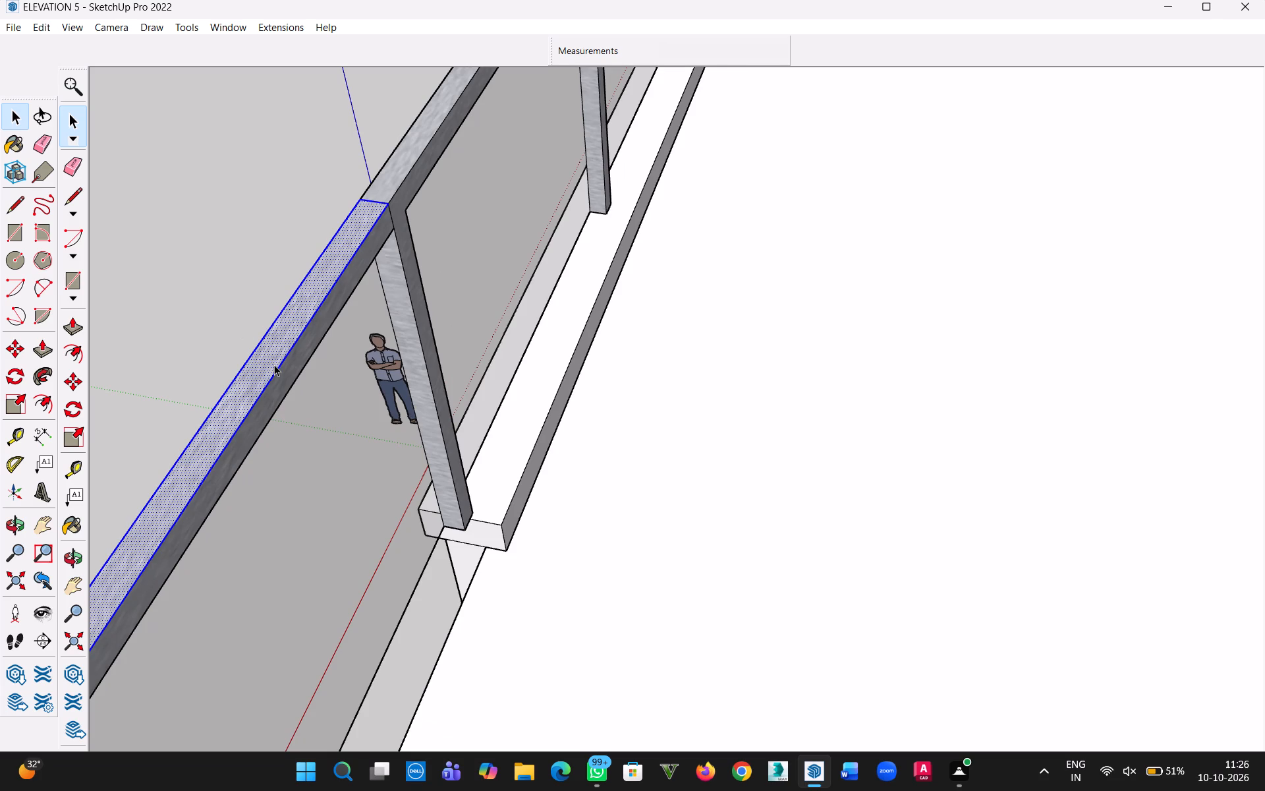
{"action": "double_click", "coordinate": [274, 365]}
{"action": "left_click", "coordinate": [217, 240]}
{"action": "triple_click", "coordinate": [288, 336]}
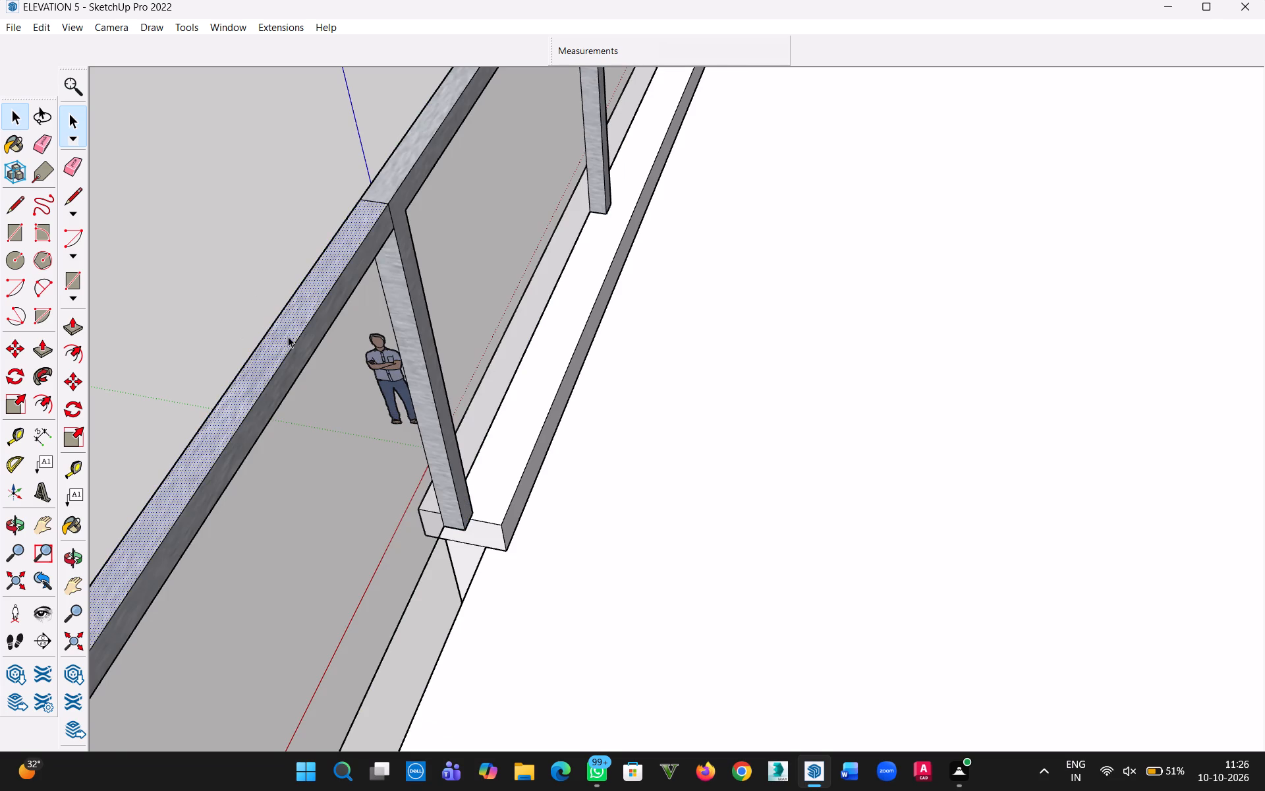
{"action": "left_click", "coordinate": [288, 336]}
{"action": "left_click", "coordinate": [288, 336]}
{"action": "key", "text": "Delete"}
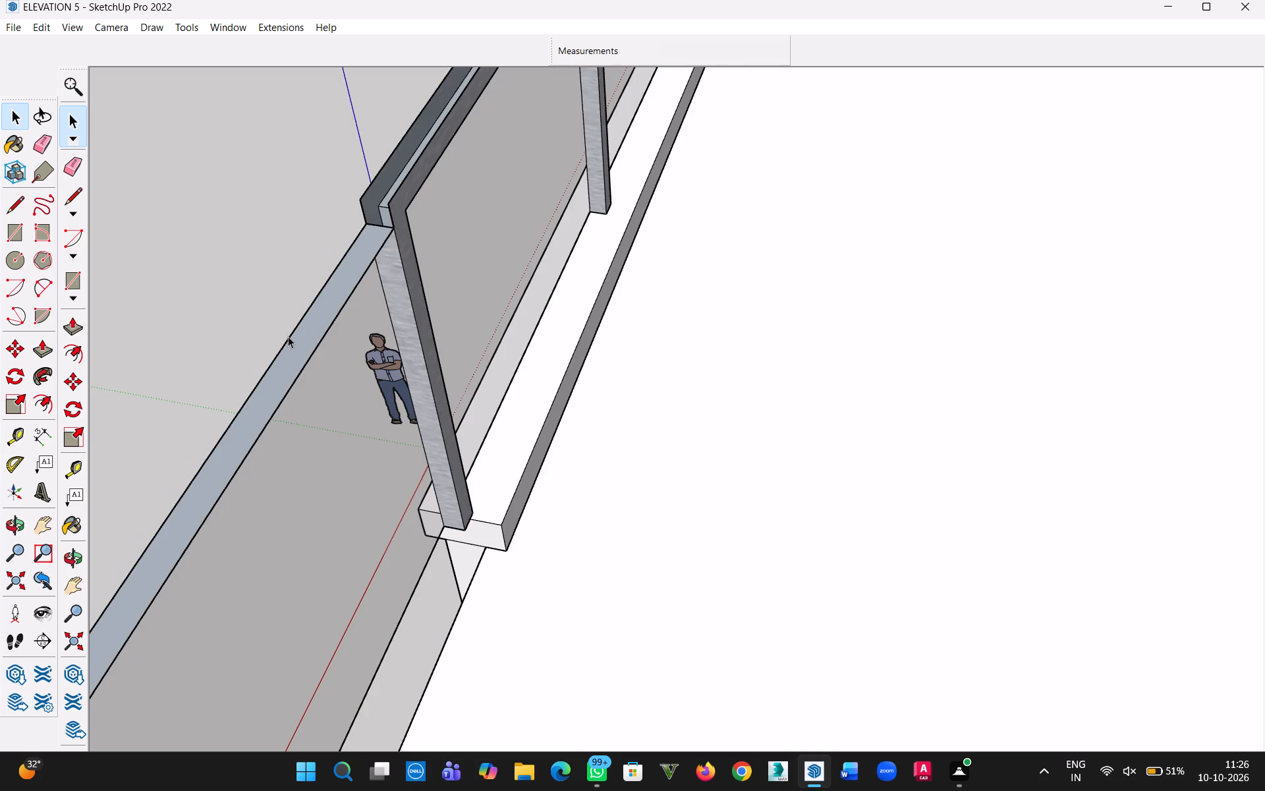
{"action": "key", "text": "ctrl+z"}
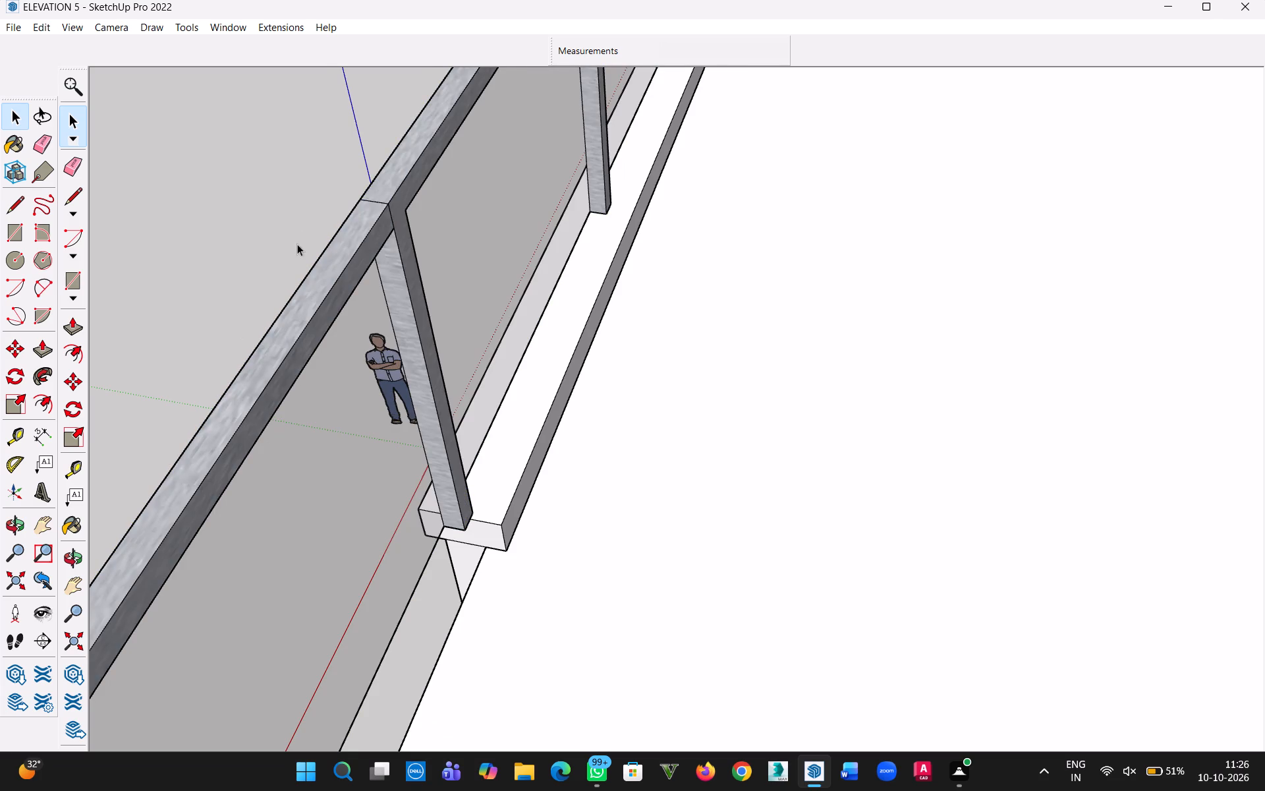
Delete the front, top, back and bottom faces of the top rail beyond the post at the shortened parapet's end.
{"action": "middle_click_drag", "start_coordinate": [300, 244], "coordinate": [651, 50]}
{"action": "scroll", "coordinate": [537, 189], "scroll_direction": "up", "scroll_amount": 2}
{"action": "middle_click_drag", "start_coordinate": [537, 209], "coordinate": [550, 22]}
{"action": "middle_click_drag", "start_coordinate": [525, 110], "coordinate": [674, 366]}
{"action": "scroll", "coordinate": [636, 347], "scroll_direction": "down", "scroll_amount": 2}
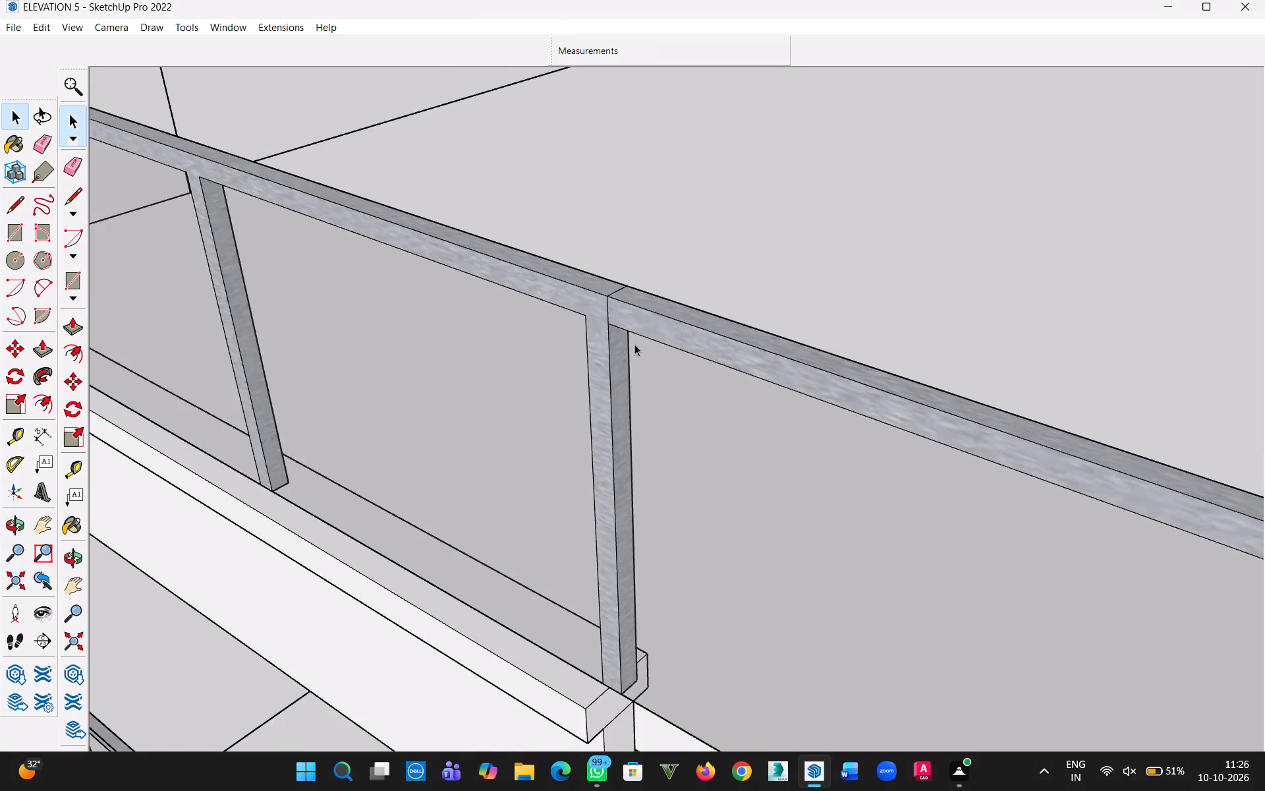
{"action": "scroll", "coordinate": [634, 344], "scroll_direction": "down", "scroll_amount": 2}
{"action": "left_click", "coordinate": [632, 316]}
{"action": "key", "text": "Delete"}
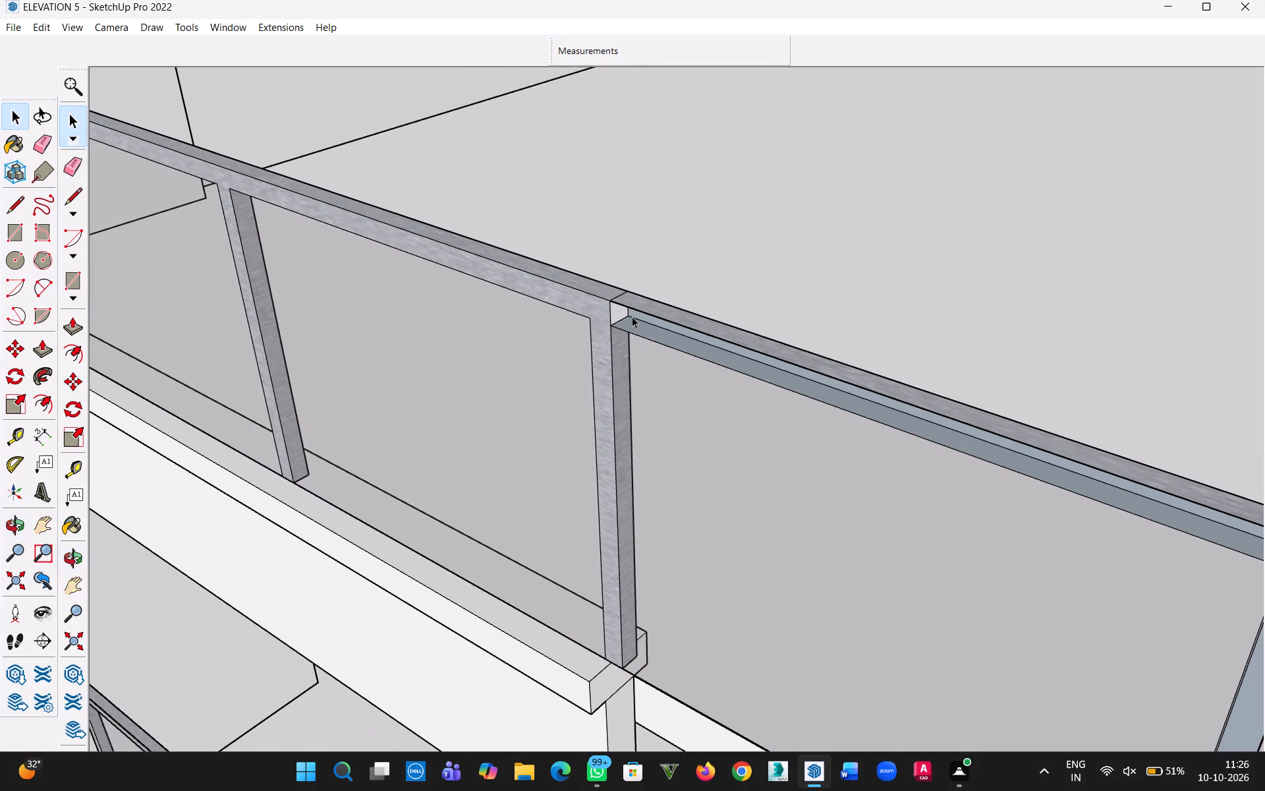
{"action": "left_click", "coordinate": [637, 307]}
{"action": "key", "text": "Delete"}
{"action": "left_click", "coordinate": [659, 308]}
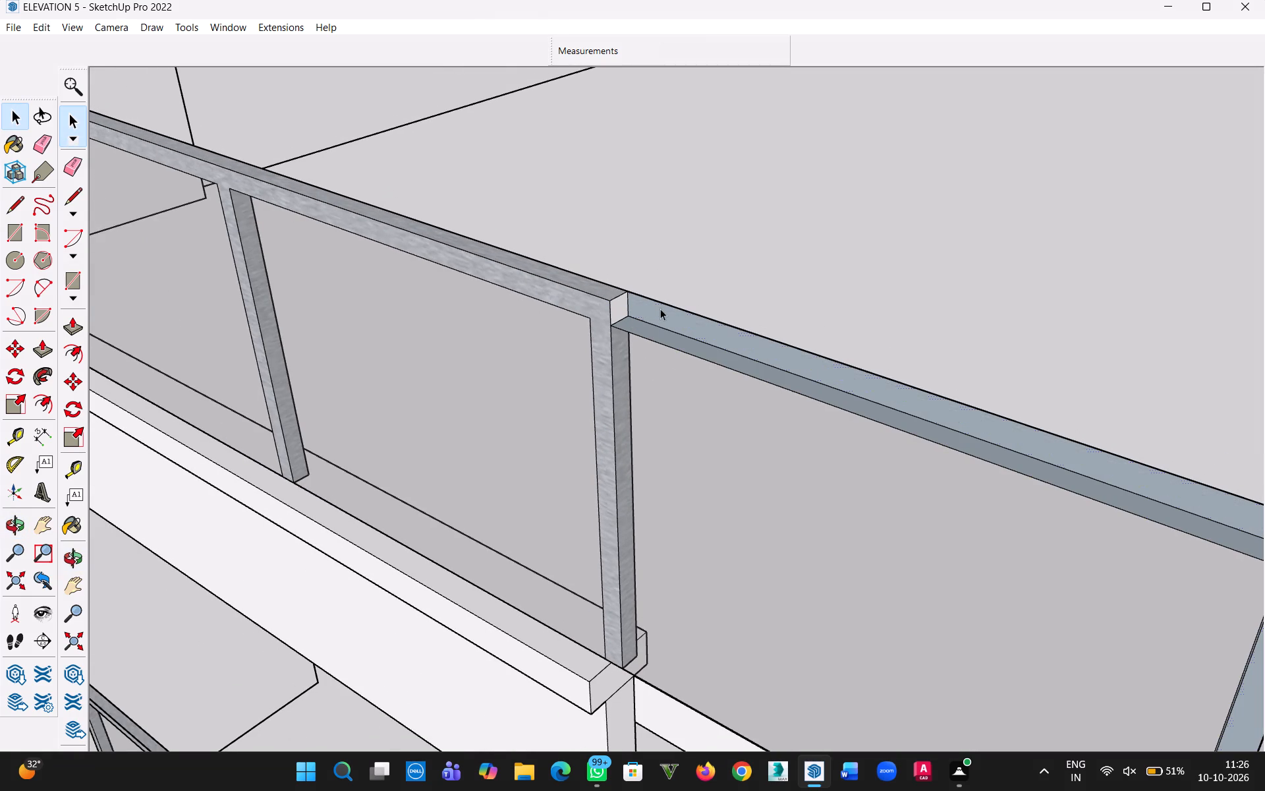
{"action": "key", "text": "Delete"}
{"action": "left_click", "coordinate": [666, 339]}
{"action": "key", "text": "Delete"}
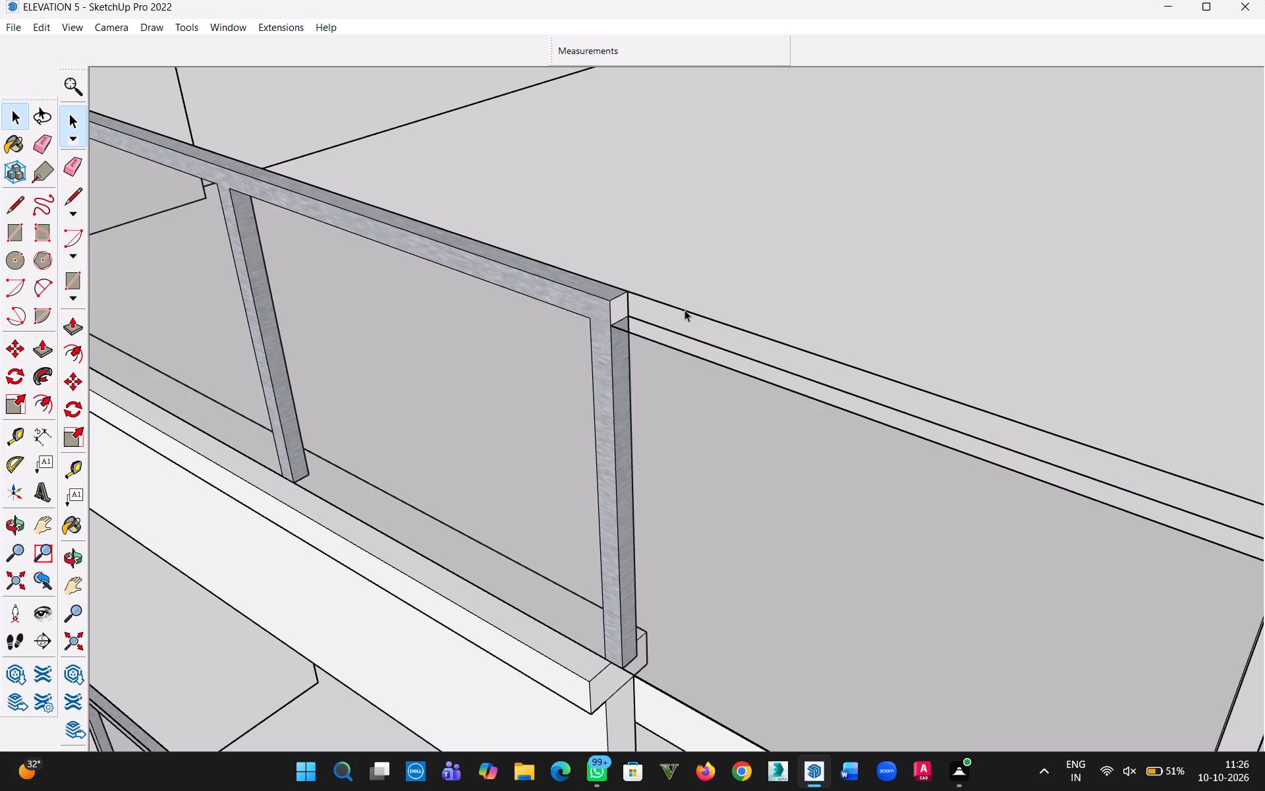
Delete the leftover top-rail edges and the line along the slab beyond the end post of the shortened parapet's railing.
{"action": "left_click", "coordinate": [685, 310]}
{"action": "key", "text": "Delete"}
{"action": "left_click", "coordinate": [686, 337]}
{"action": "key", "text": "Delete"}
{"action": "left_click", "coordinate": [684, 351]}
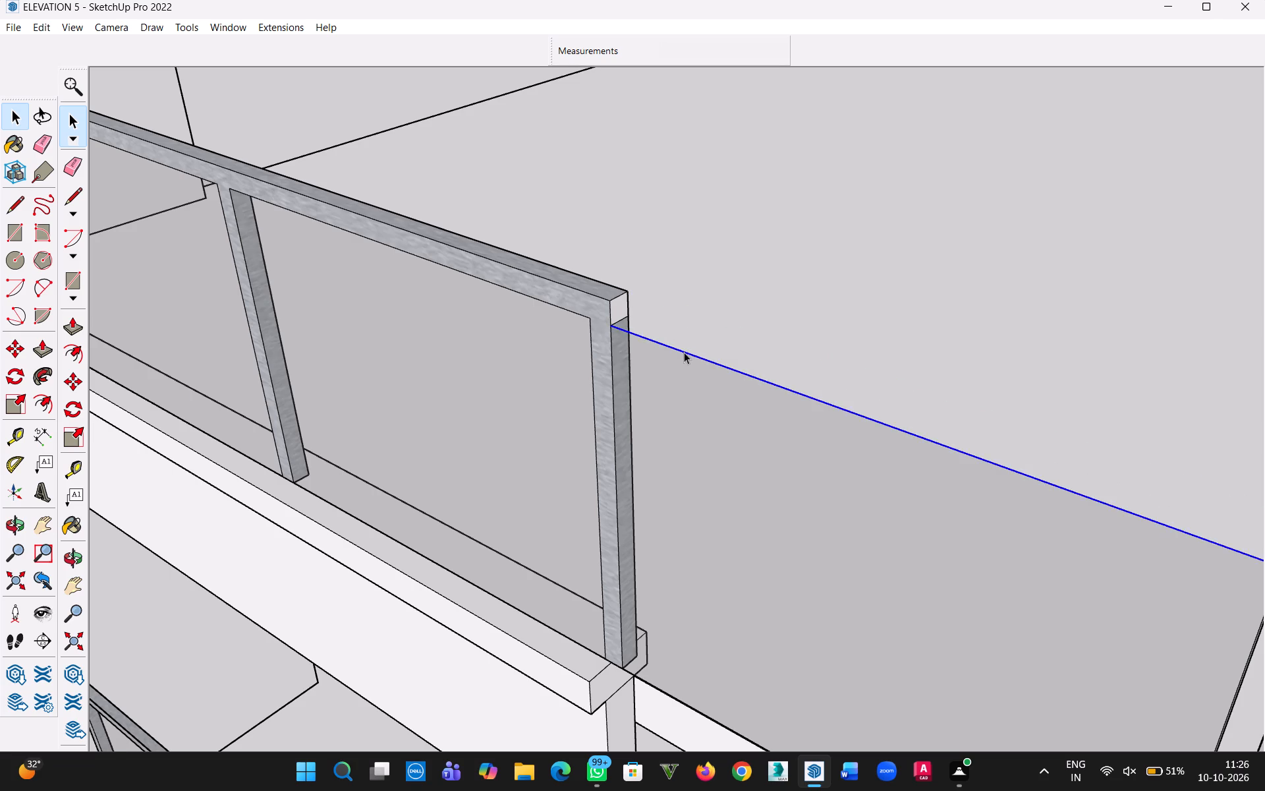
{"action": "key", "text": "Delete"}
{"action": "middle_click_drag", "start_coordinate": [630, 321], "coordinate": [260, 250]}
{"action": "scroll", "coordinate": [497, 360], "scroll_direction": "down", "scroll_amount": 4}
{"action": "middle_click_drag", "start_coordinate": [354, 446], "coordinate": [849, 432]}
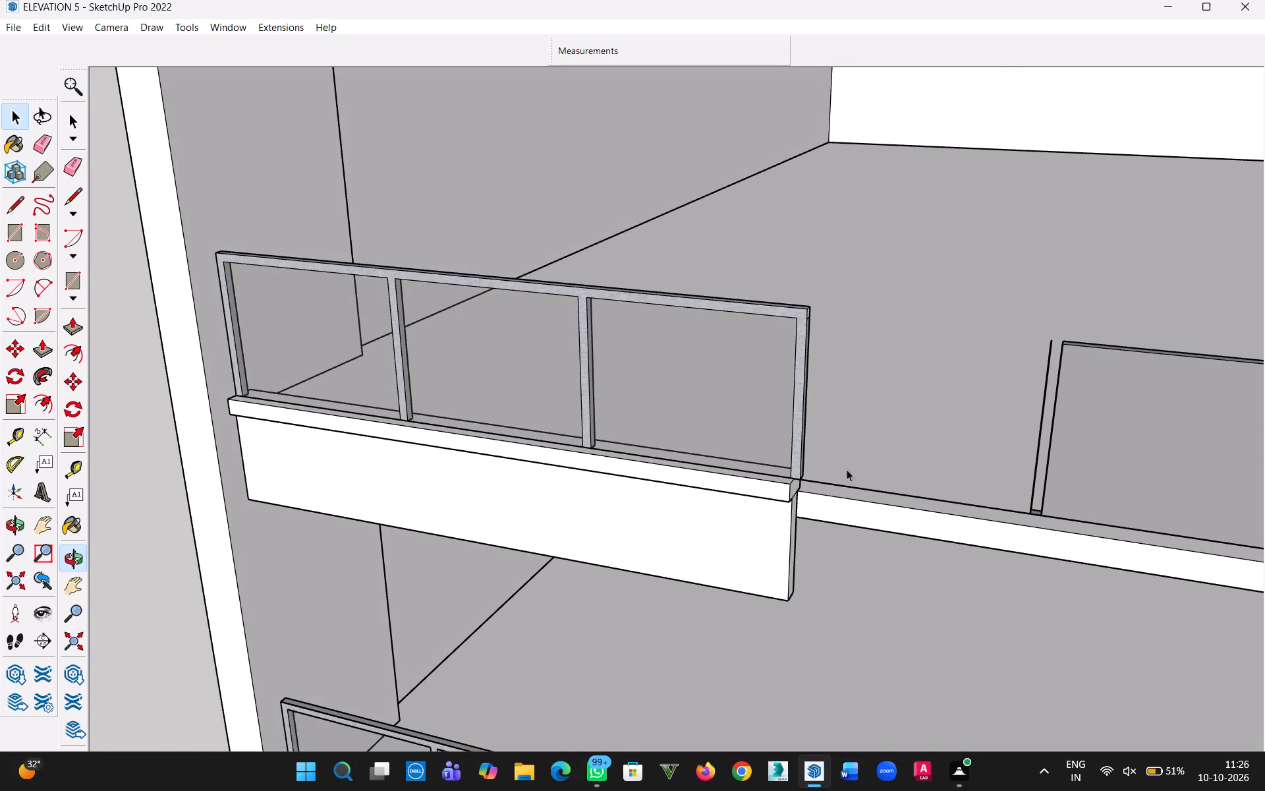
{"action": "left_click", "coordinate": [853, 488]}
{"action": "key", "text": "Delete"}
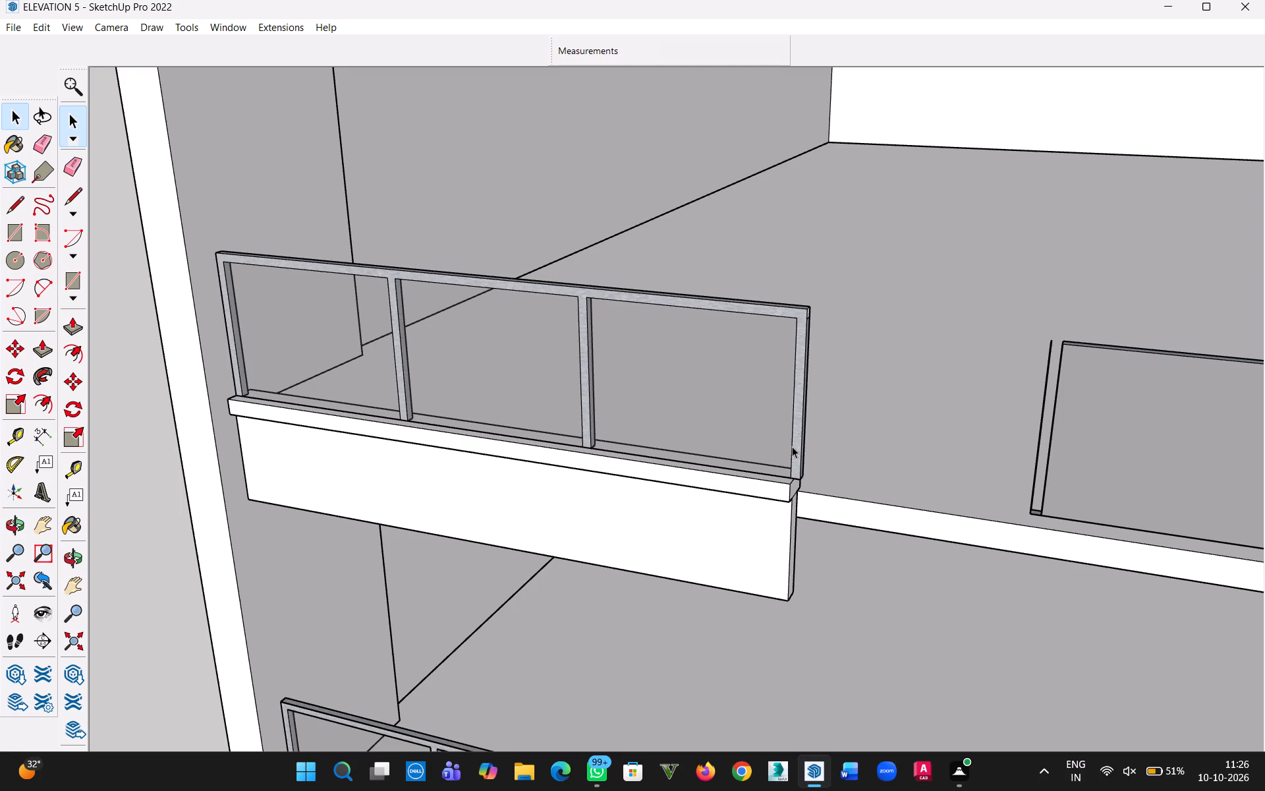
Delete the leftover outer edges of the far end post standing on the slab beyond the shortened parapet.
{"action": "middle_click_drag", "start_coordinate": [793, 446], "coordinate": [1101, 329]}
{"action": "middle_click_drag", "start_coordinate": [1110, 326], "coordinate": [1138, 314]}
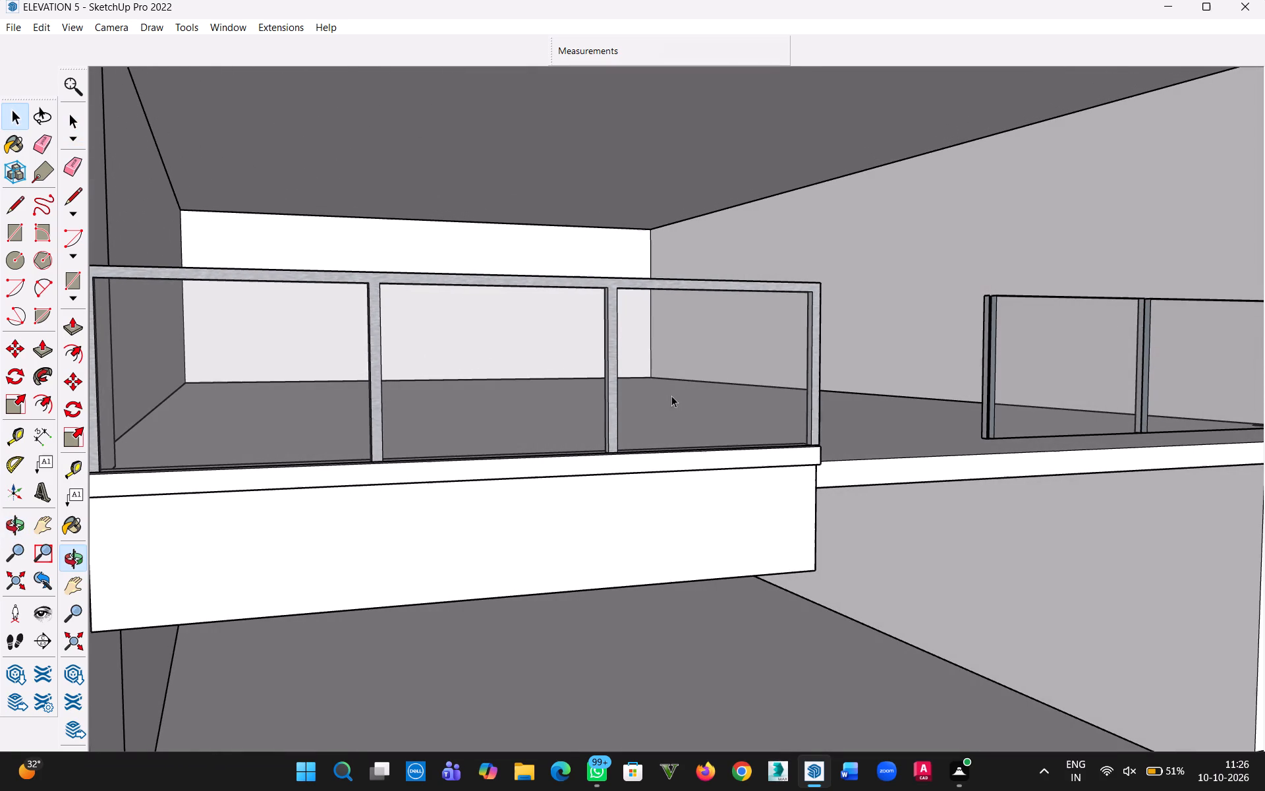
{"action": "left_click", "coordinate": [675, 382]}
{"action": "middle_click_drag", "start_coordinate": [864, 392], "coordinate": [627, 541]}
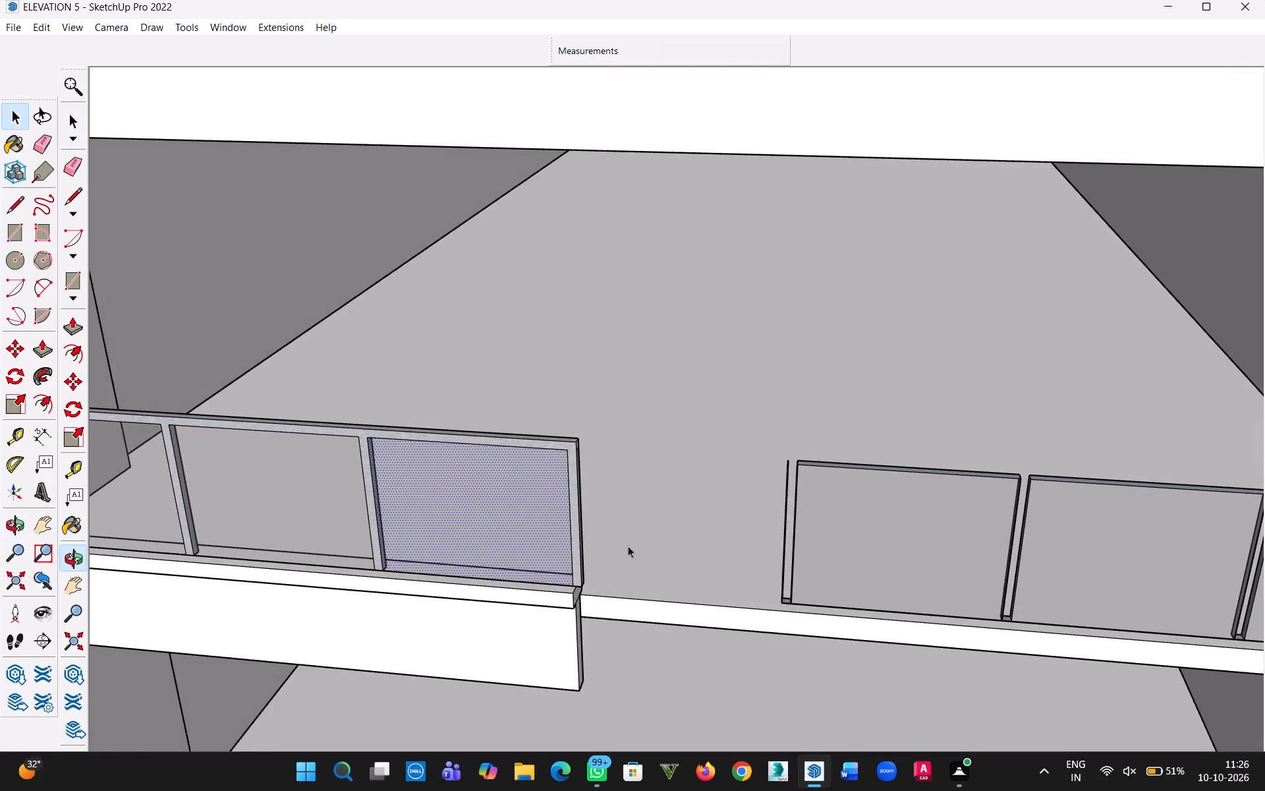
{"action": "scroll", "coordinate": [628, 546], "scroll_direction": "down", "scroll_amount": 3}
{"action": "scroll", "coordinate": [157, 469], "scroll_direction": "down", "scroll_amount": 2}
{"action": "middle_click_drag", "start_coordinate": [590, 607], "coordinate": [630, 564]}
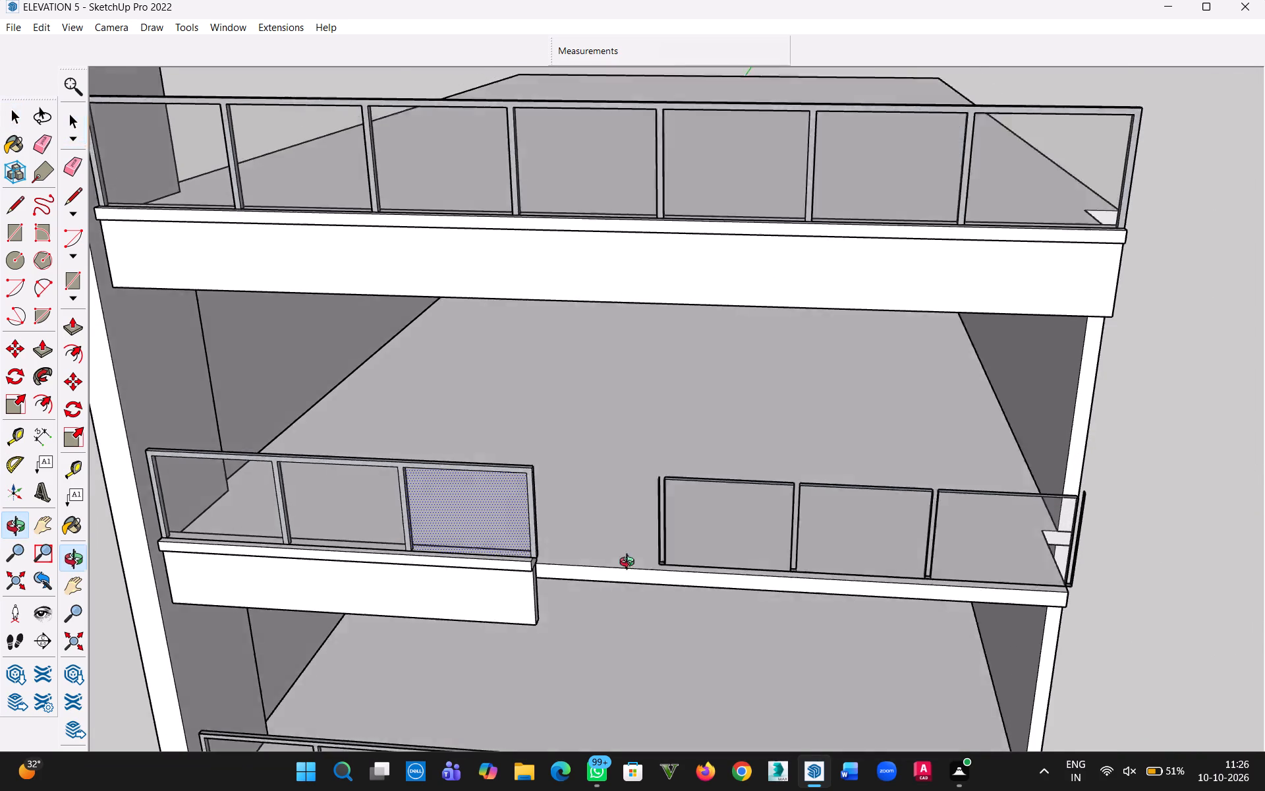
{"action": "middle_click_drag", "start_coordinate": [630, 564], "coordinate": [555, 485]}
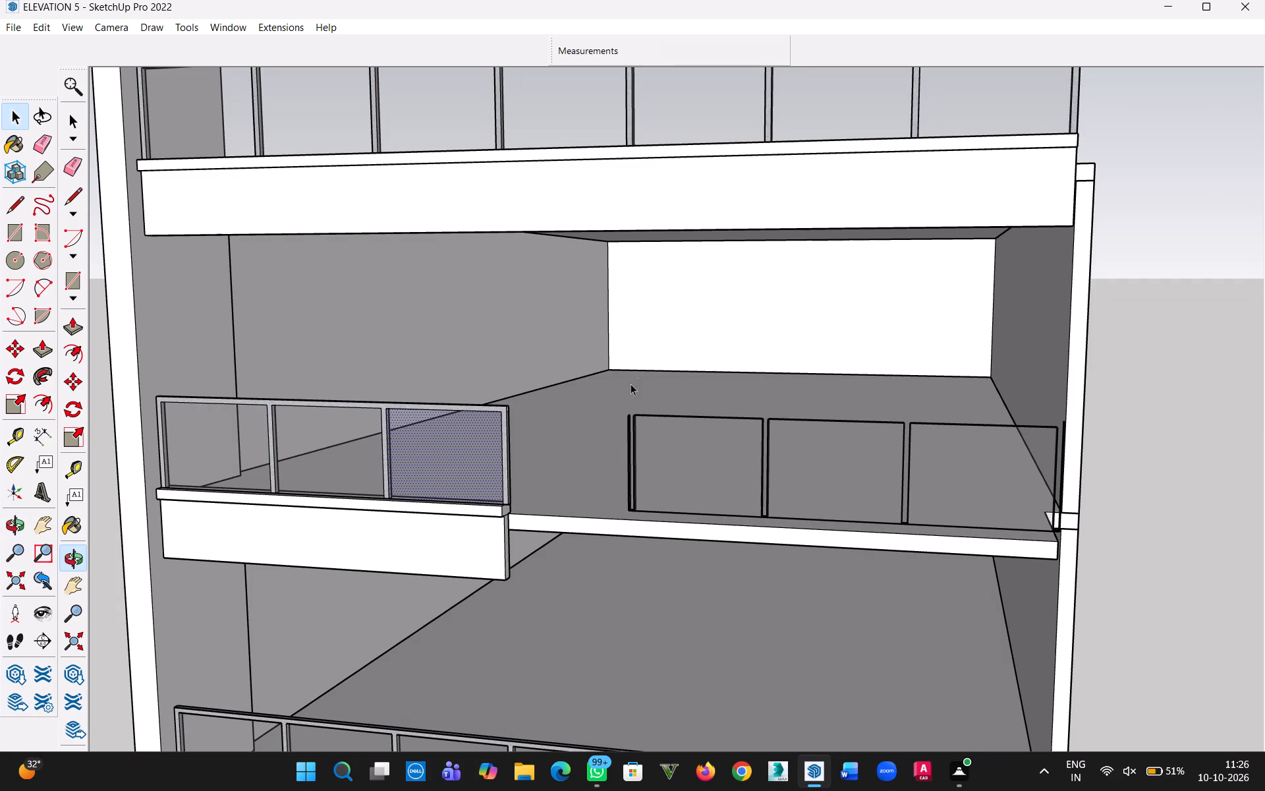
{"action": "left_click_drag", "start_coordinate": [623, 471], "coordinate": [706, 471]}
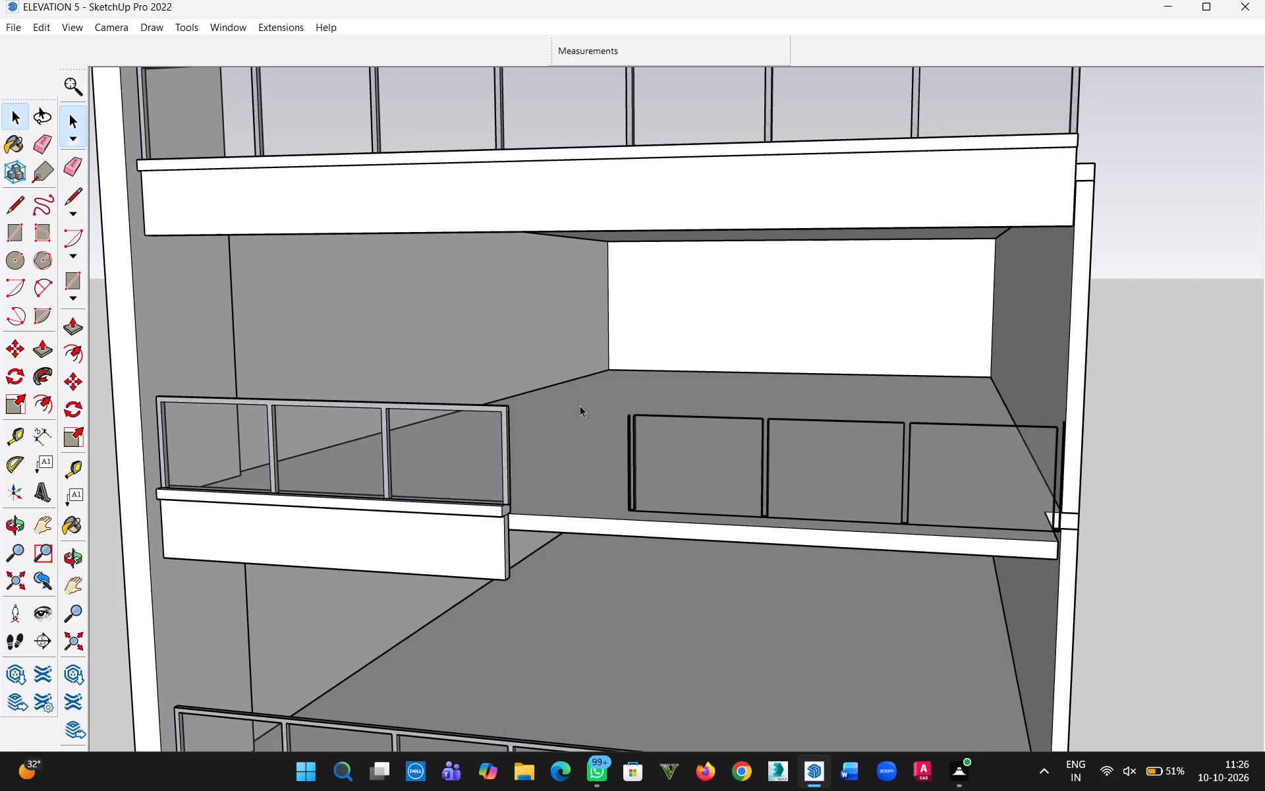
{"action": "middle_click_drag", "start_coordinate": [1061, 471], "coordinate": [868, 533]}
{"action": "left_click_drag", "start_coordinate": [1020, 512], "coordinate": [920, 508]}
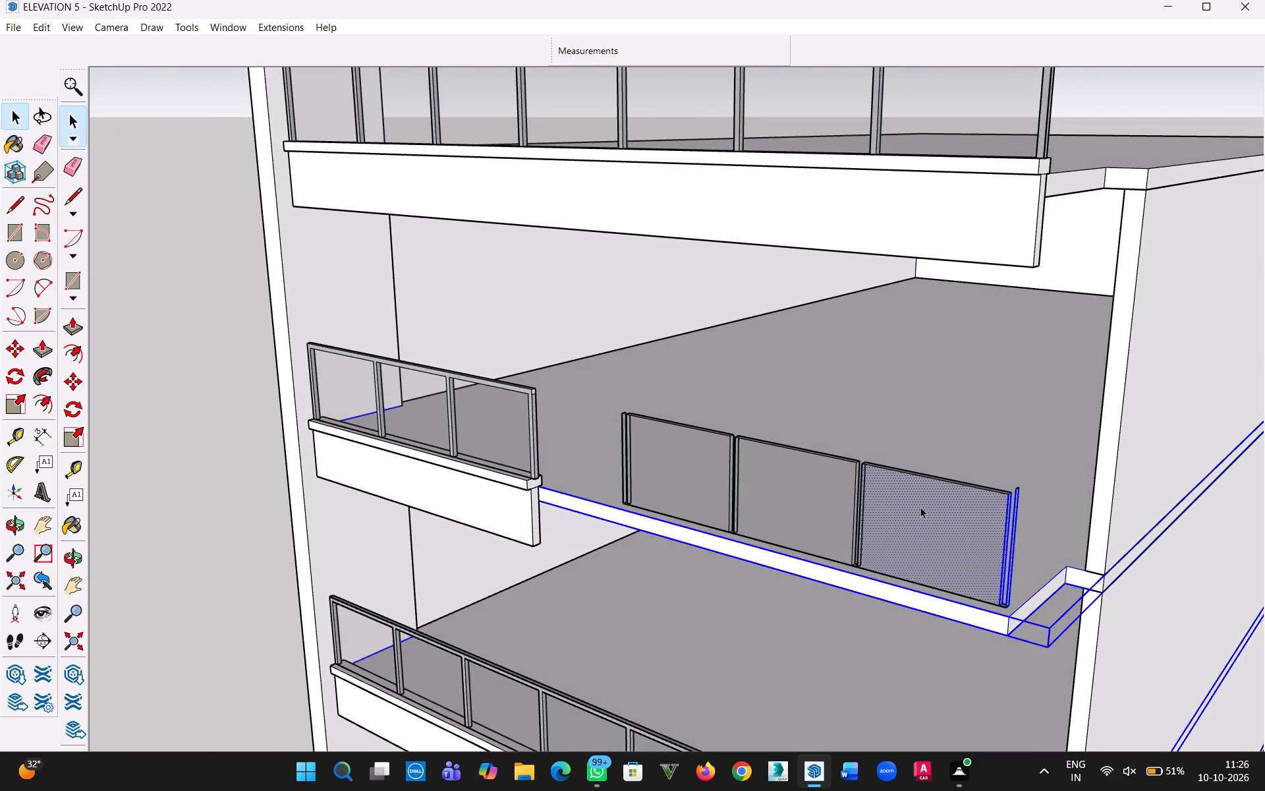
{"action": "left_click", "coordinate": [889, 448]}
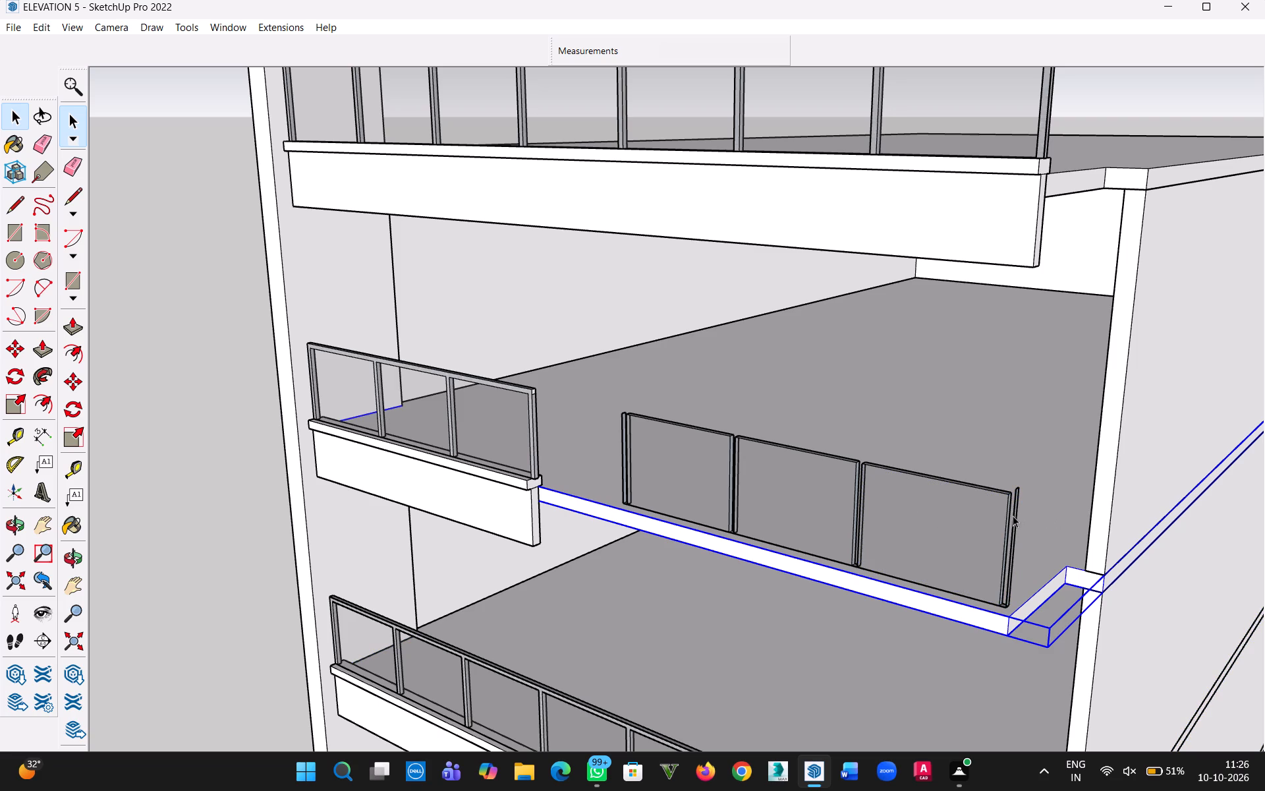
{"action": "left_click", "coordinate": [1014, 515]}
{"action": "key", "text": "Delete"}
{"action": "left_click", "coordinate": [1015, 517]}
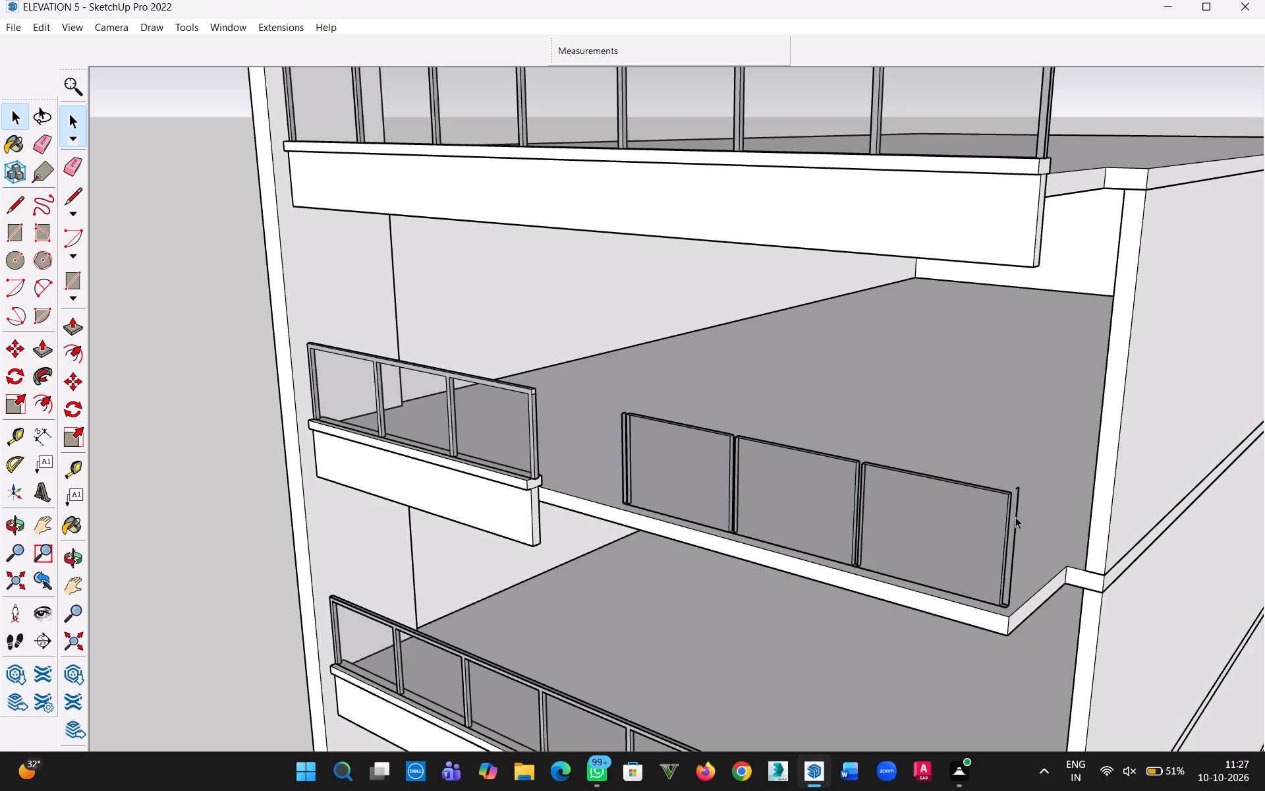
{"action": "key", "text": "Delete"}
{"action": "left_click_drag", "start_coordinate": [986, 475], "coordinate": [1038, 520]}
{"action": "key", "text": "Delete"}
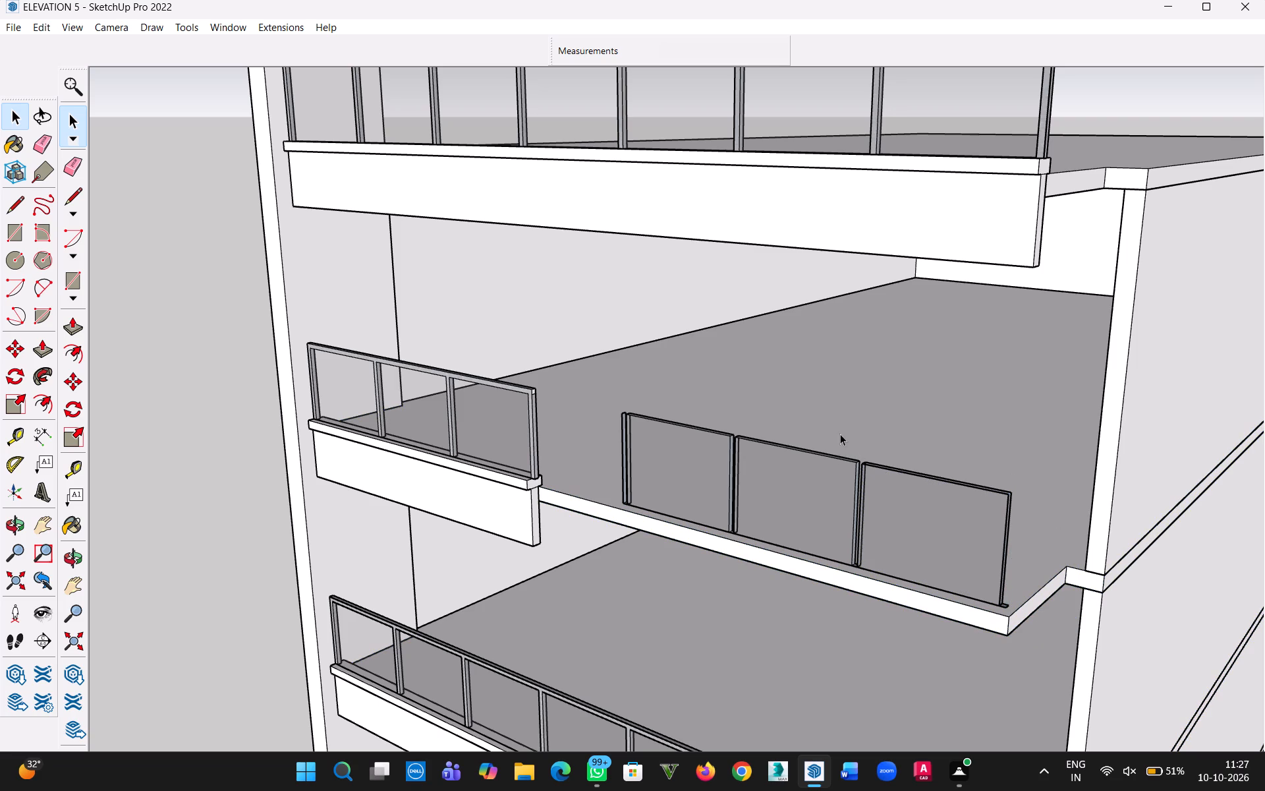
Delete all remaining posts and panel outlines left on the slab beyond the shortened parapet.
{"action": "left_click_drag", "start_coordinate": [840, 434], "coordinate": [1027, 640]}
{"action": "key", "text": "Delete"}
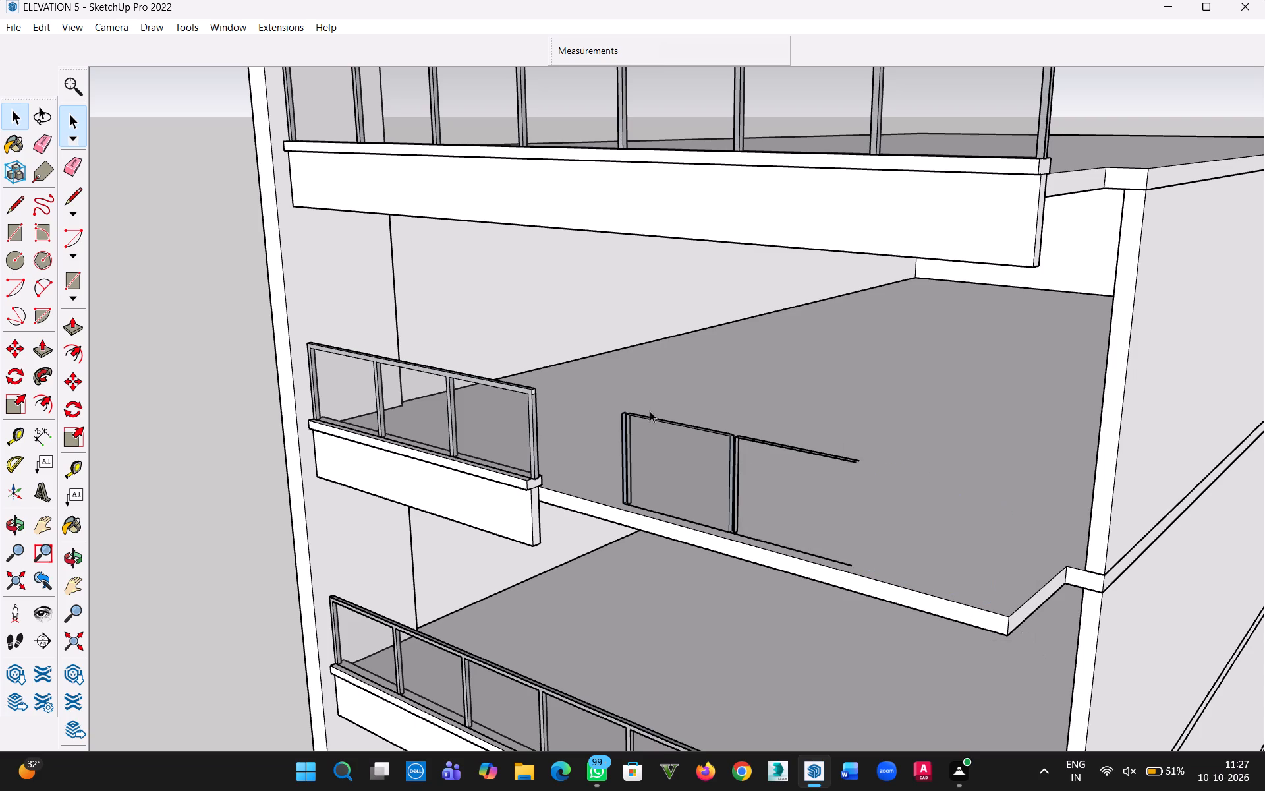
{"action": "left_click_drag", "start_coordinate": [598, 386], "coordinate": [891, 592]}
{"action": "key", "text": "Delete"}
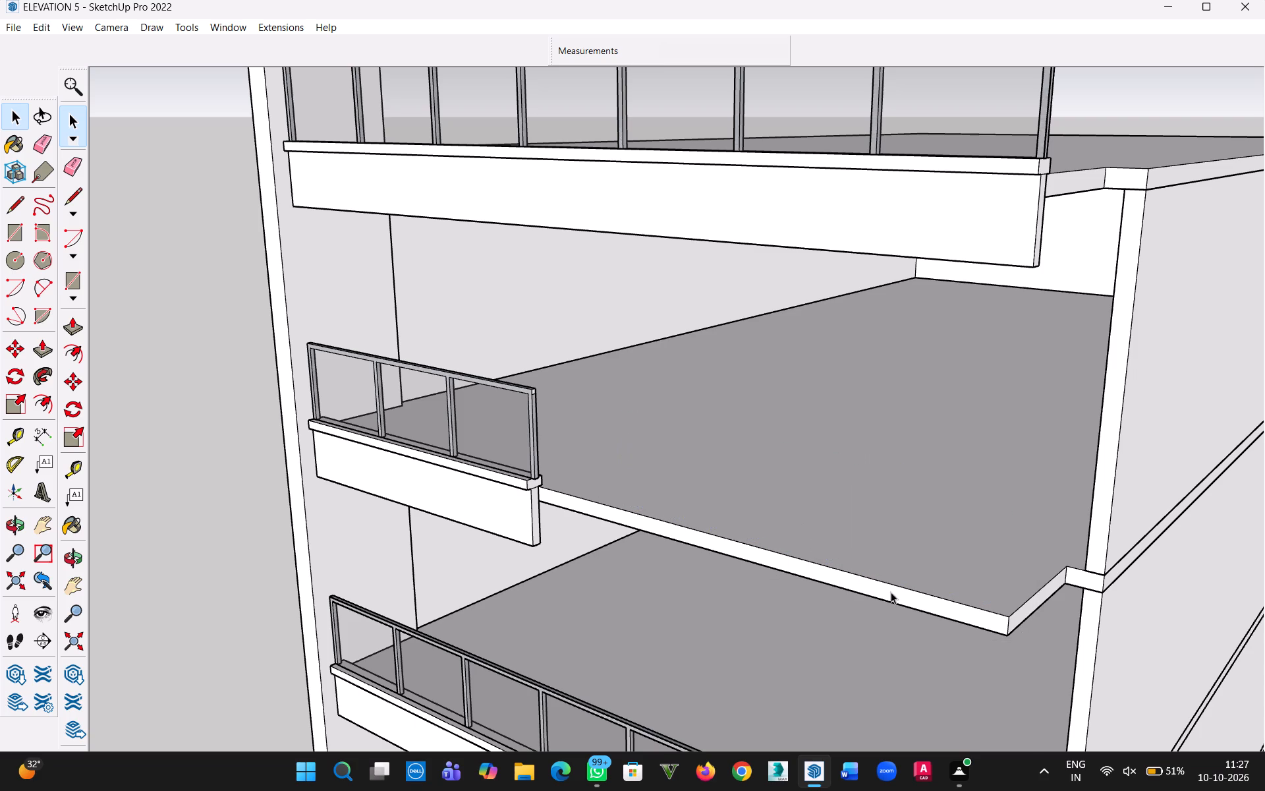
Sample the rail's Steel Brushed Stainless material and paint the unpainted cut end face of the shortened top rail.
{"action": "left_click", "coordinate": [16, 109]}
{"action": "scroll", "coordinate": [542, 443], "scroll_direction": "up", "scroll_amount": 8}
{"action": "key", "text": "b"}
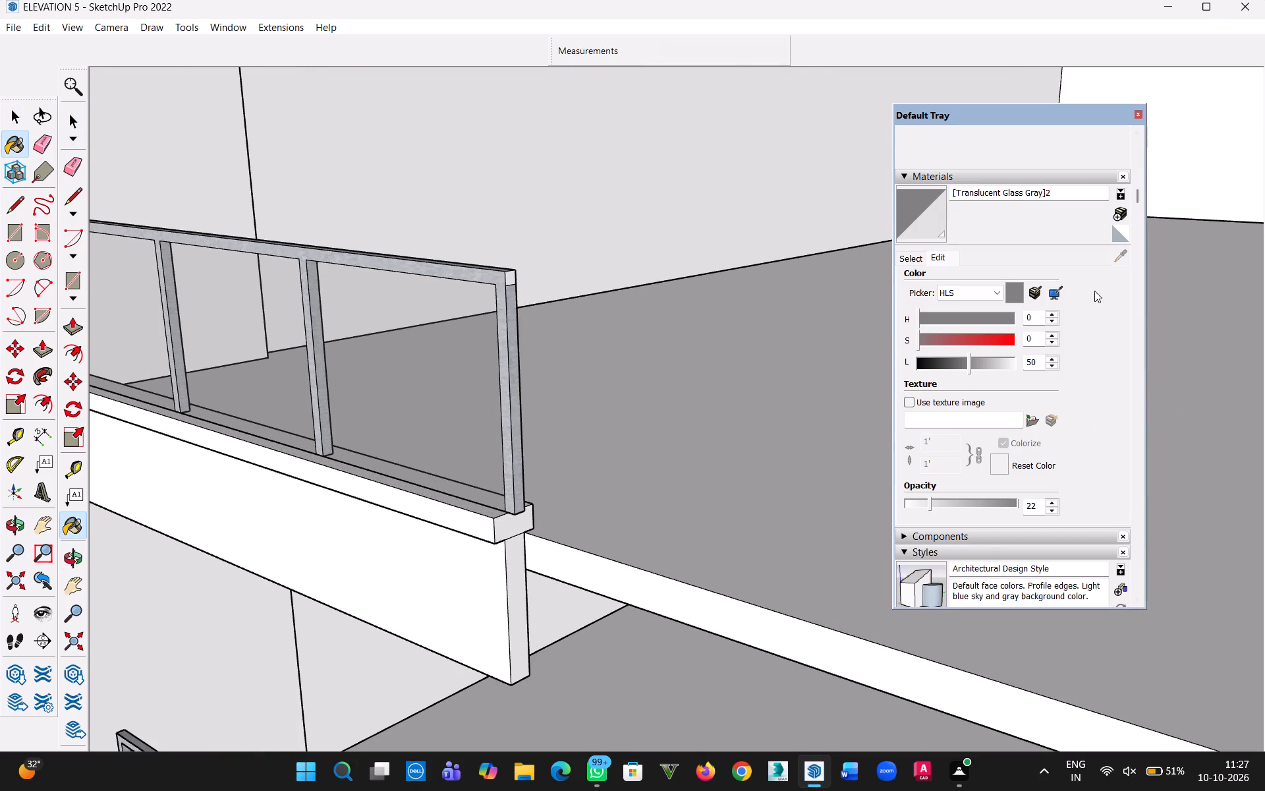
{"action": "left_click", "coordinate": [1125, 260]}
{"action": "left_click", "coordinate": [911, 269]}
{"action": "left_click", "coordinate": [906, 260]}
{"action": "left_click", "coordinate": [1119, 253]}
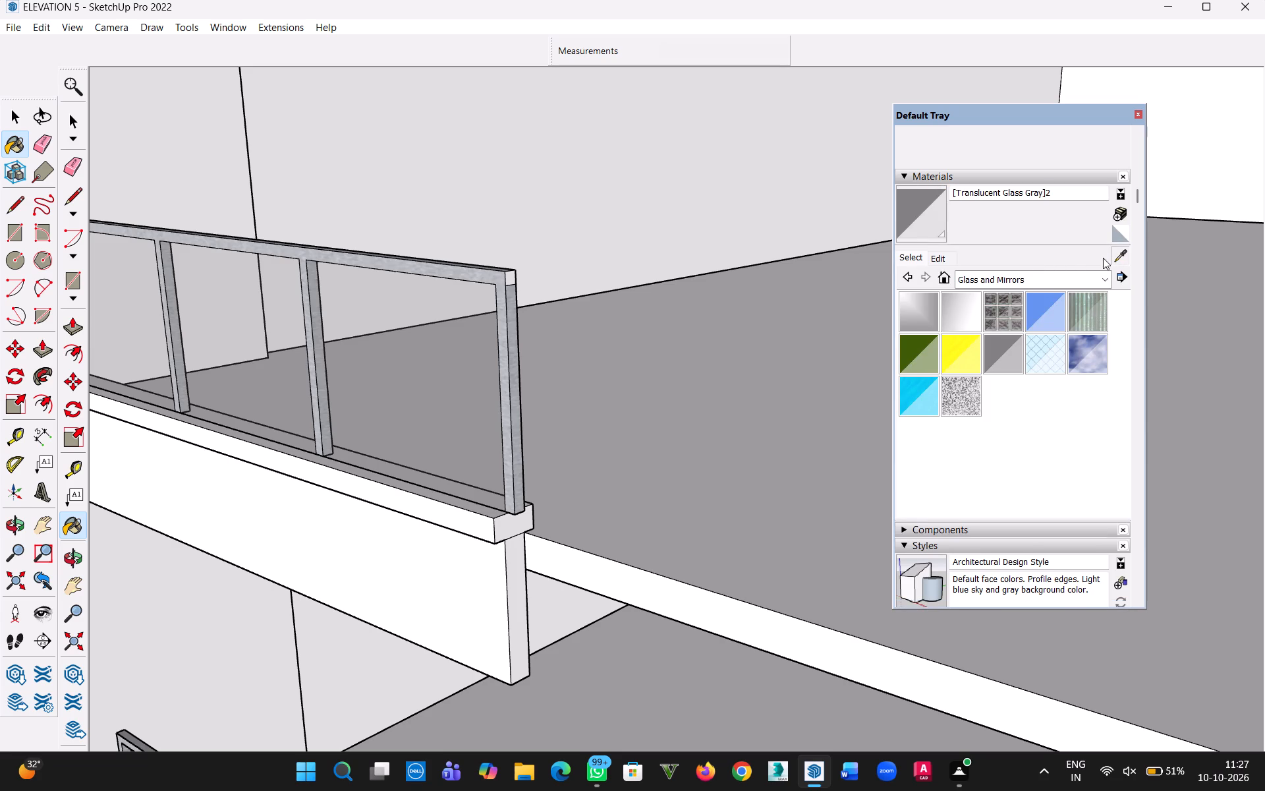
{"action": "left_click", "coordinate": [471, 276]}
{"action": "left_click", "coordinate": [510, 279]}
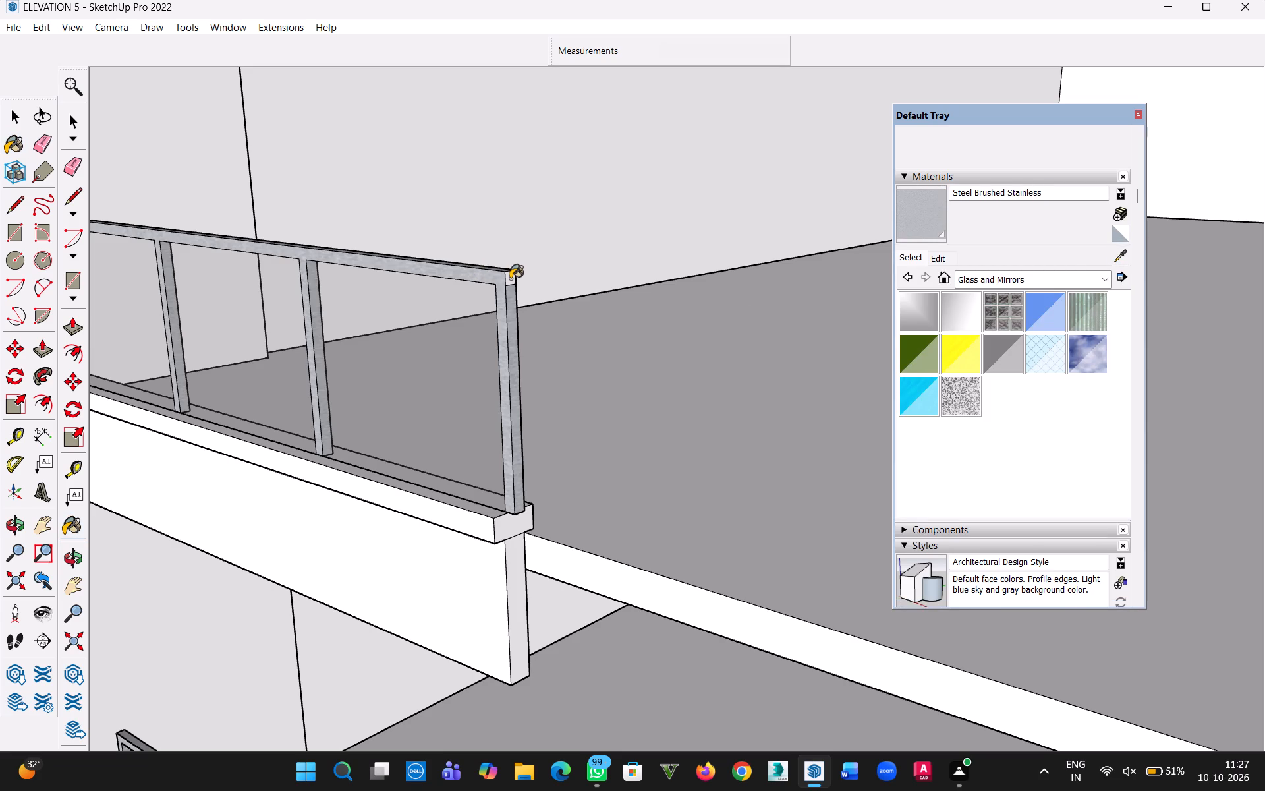
{"action": "left_click", "coordinate": [18, 121]}
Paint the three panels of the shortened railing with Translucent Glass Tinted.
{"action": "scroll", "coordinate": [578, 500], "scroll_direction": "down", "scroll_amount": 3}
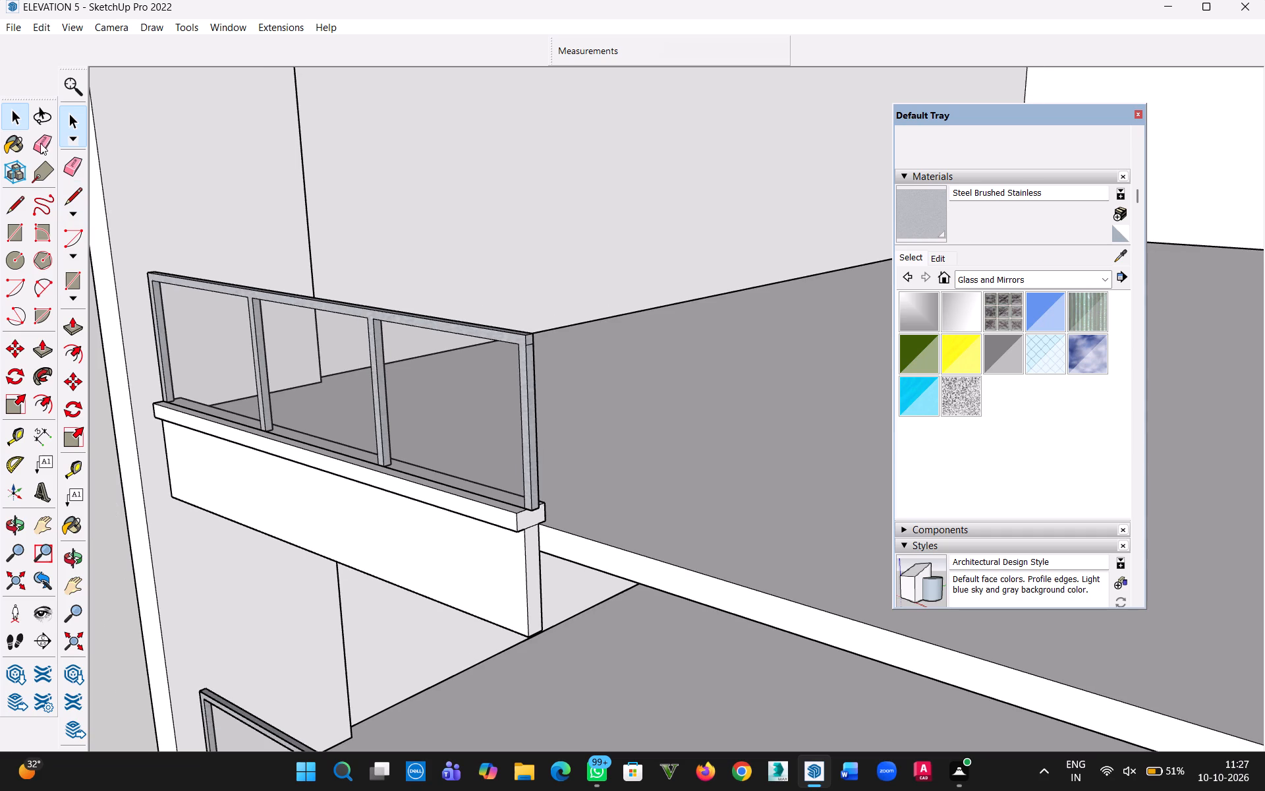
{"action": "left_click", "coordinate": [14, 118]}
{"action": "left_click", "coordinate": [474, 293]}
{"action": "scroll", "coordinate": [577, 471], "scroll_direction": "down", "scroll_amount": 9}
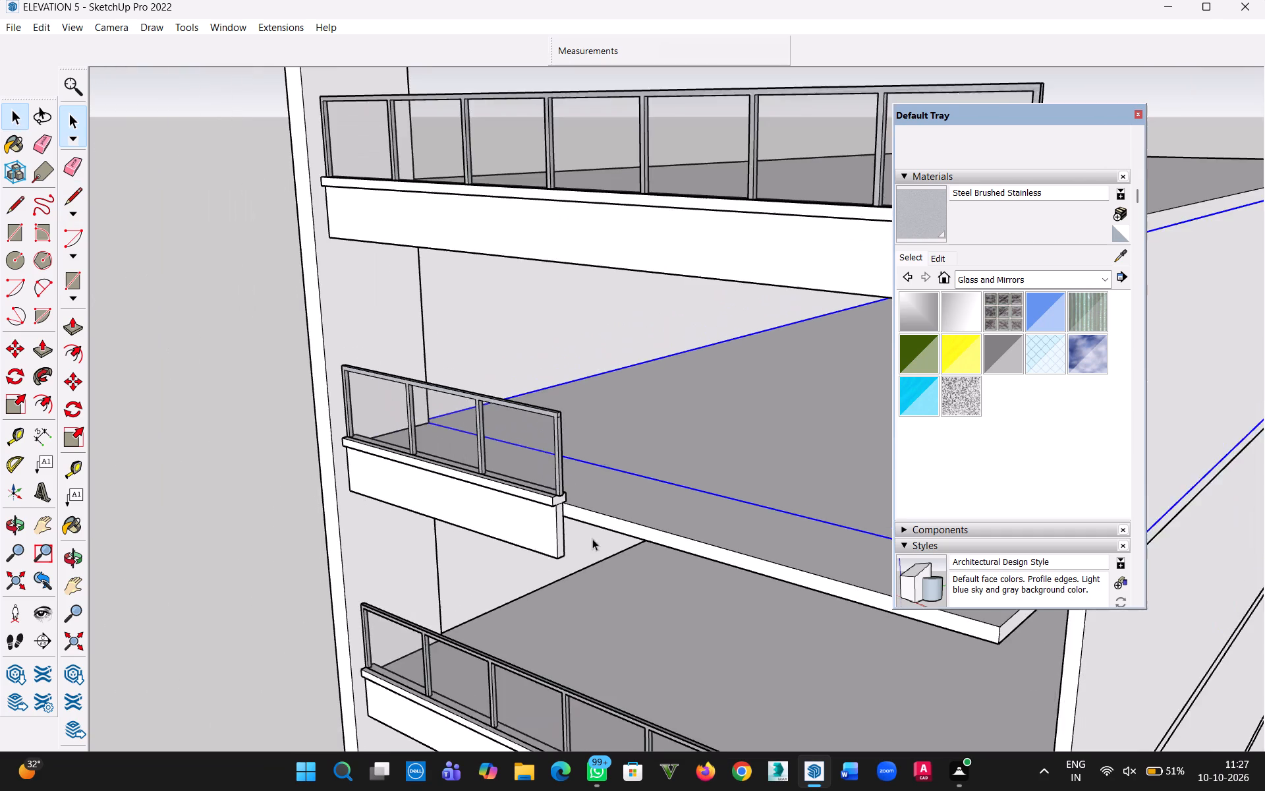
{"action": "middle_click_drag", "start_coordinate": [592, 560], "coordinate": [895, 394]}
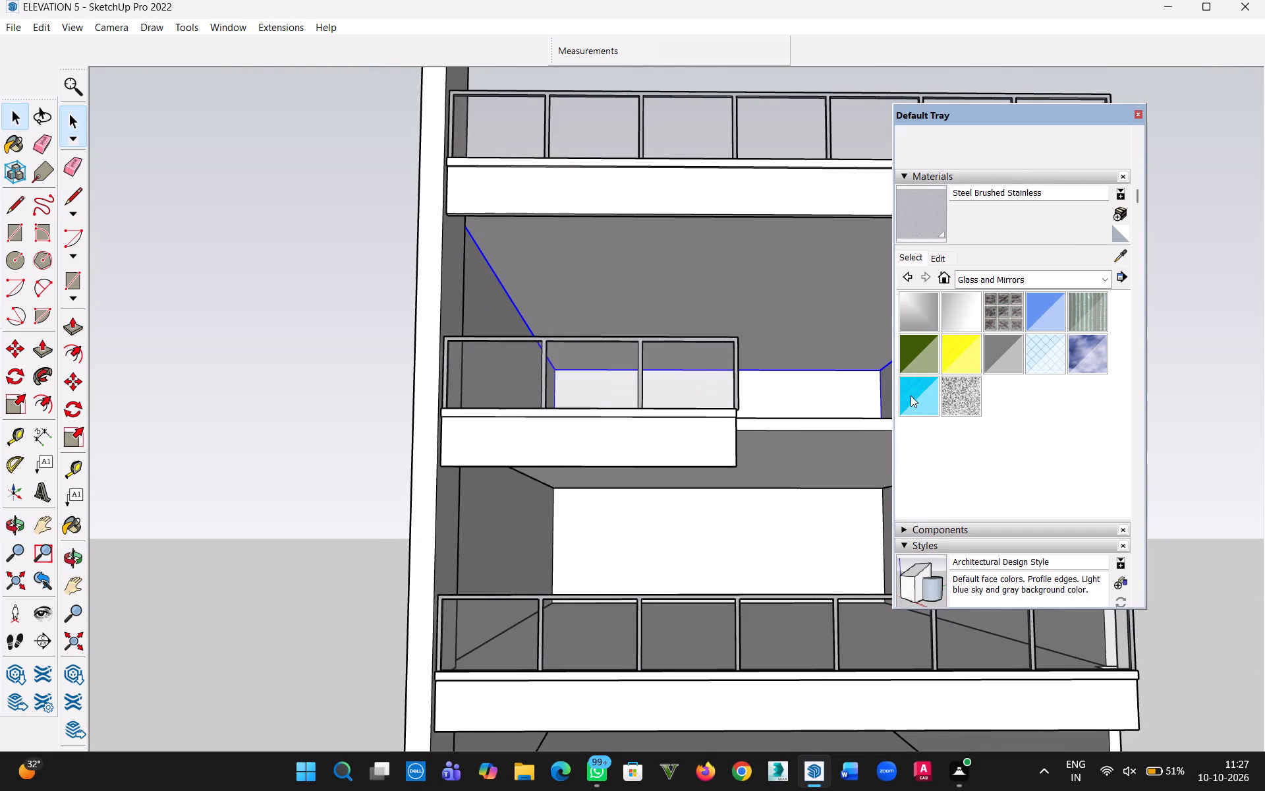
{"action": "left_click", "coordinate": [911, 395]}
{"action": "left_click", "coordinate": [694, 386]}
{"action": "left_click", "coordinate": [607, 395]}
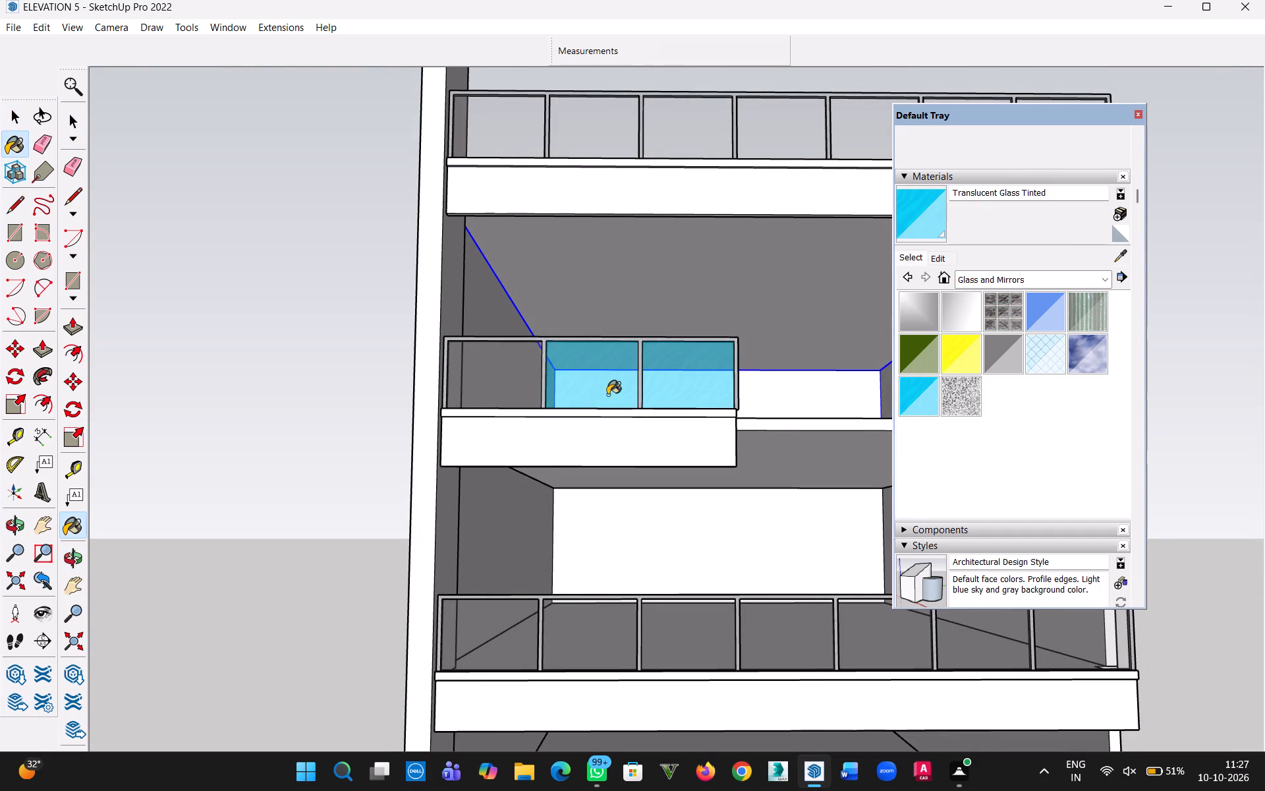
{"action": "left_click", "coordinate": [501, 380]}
Paint the three panels of the shortened railing with Translucent Glass Blue.
{"action": "left_click", "coordinate": [1034, 322]}
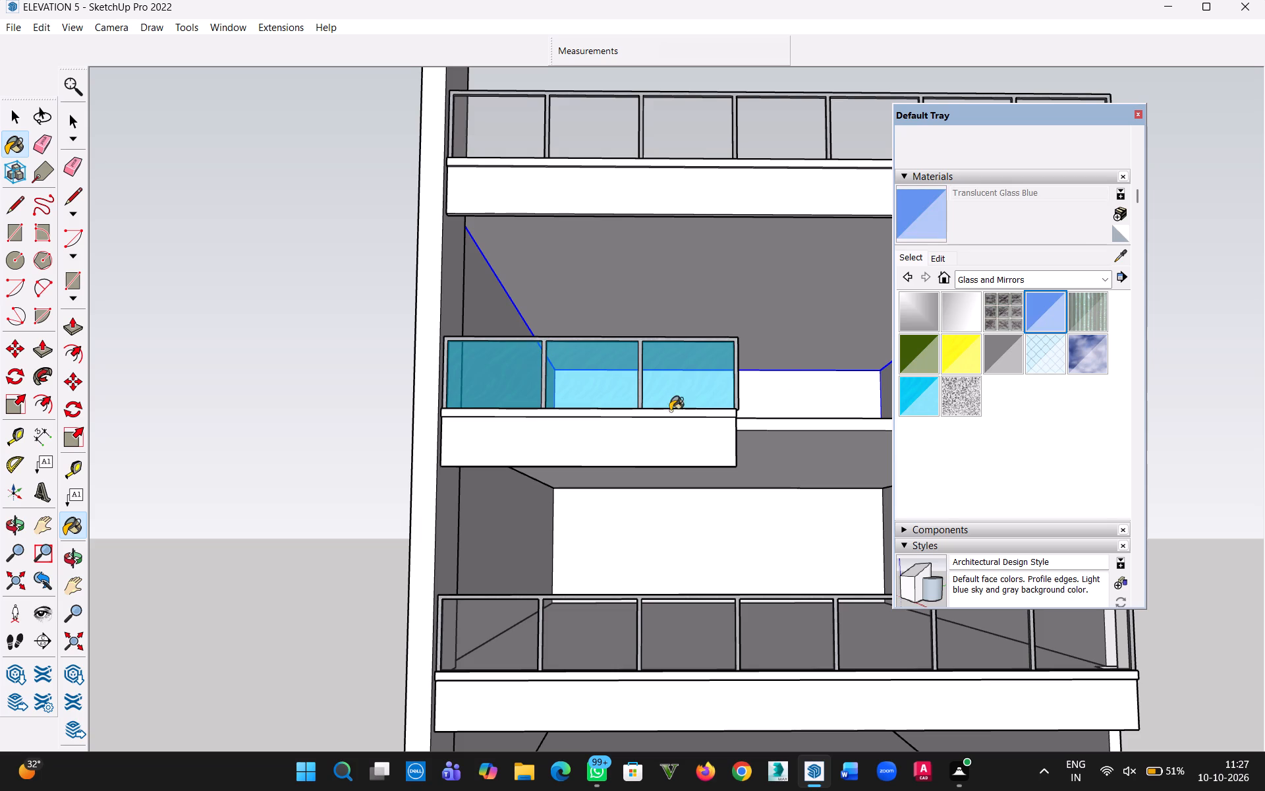
{"action": "left_click", "coordinate": [689, 384]}
{"action": "left_click", "coordinate": [623, 393]}
{"action": "left_click", "coordinate": [503, 392]}
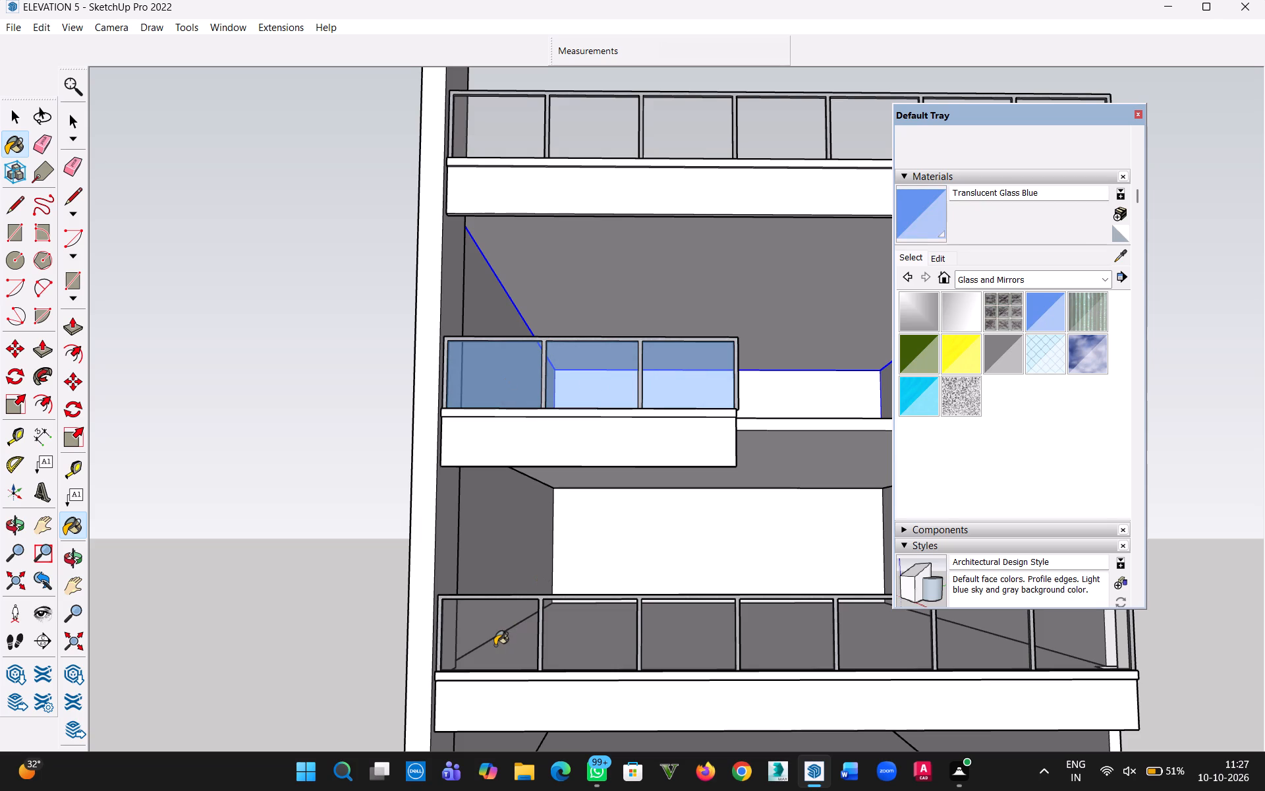
Open the full-length railing group one floor below the shortened one and paint its panels with Translucent Glass Blue.
{"action": "left_click", "coordinate": [495, 645]}
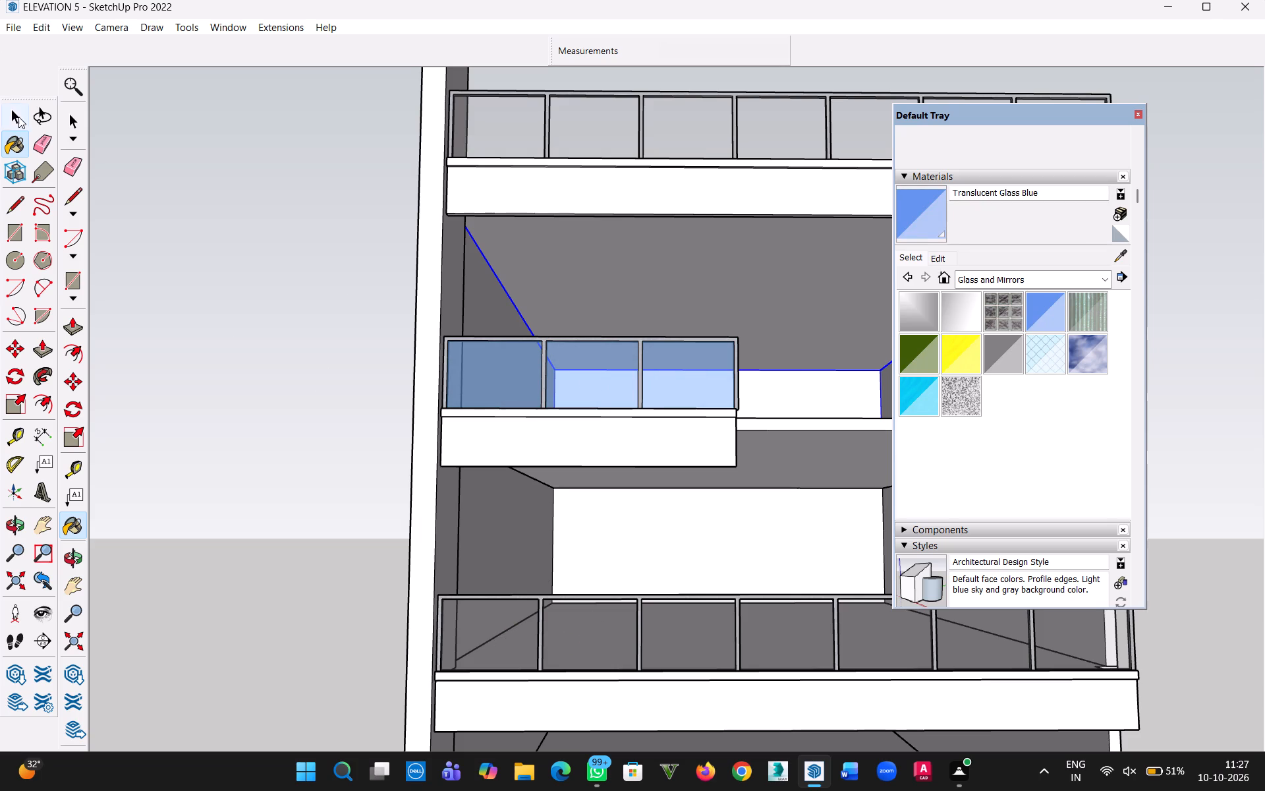
{"action": "left_click", "coordinate": [17, 121]}
{"action": "left_click", "coordinate": [298, 312]}
{"action": "double_click", "coordinate": [588, 635]}
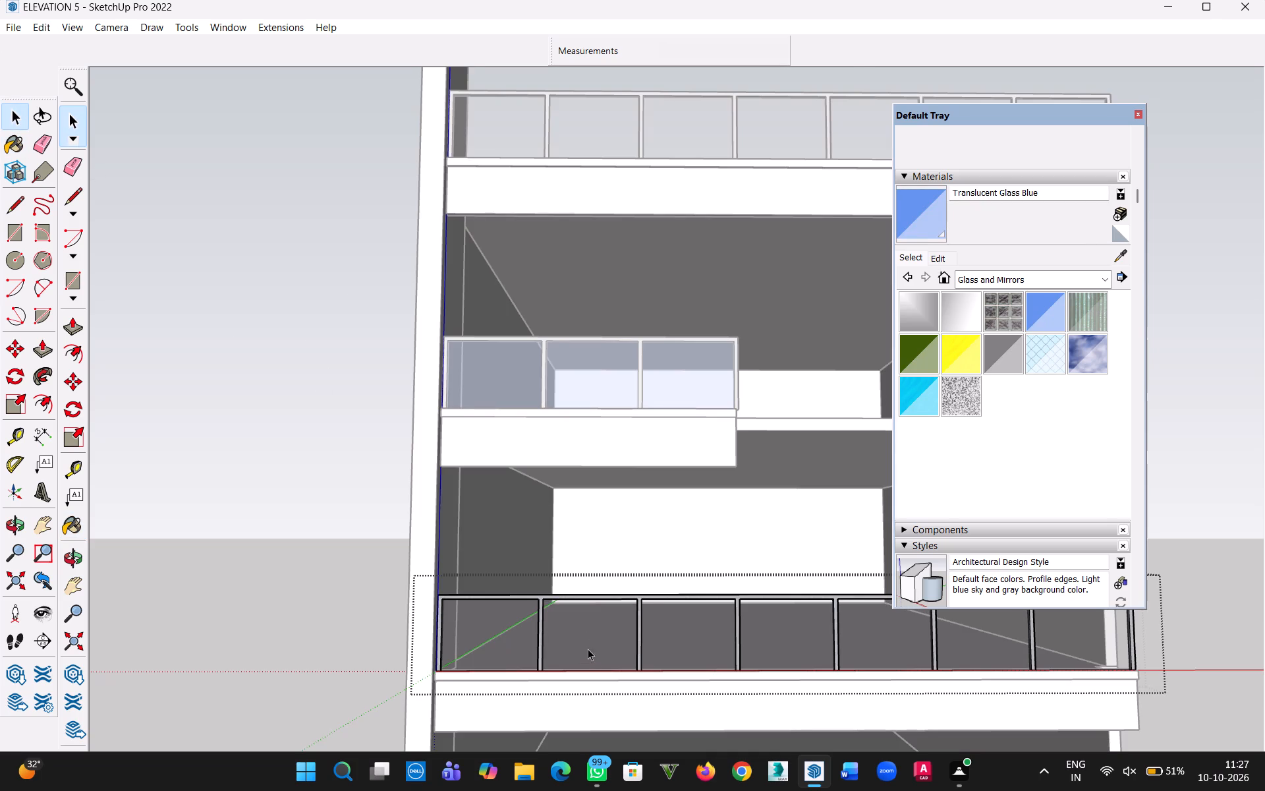
{"action": "key", "text": "b"}
{"action": "left_click", "coordinate": [514, 646]}
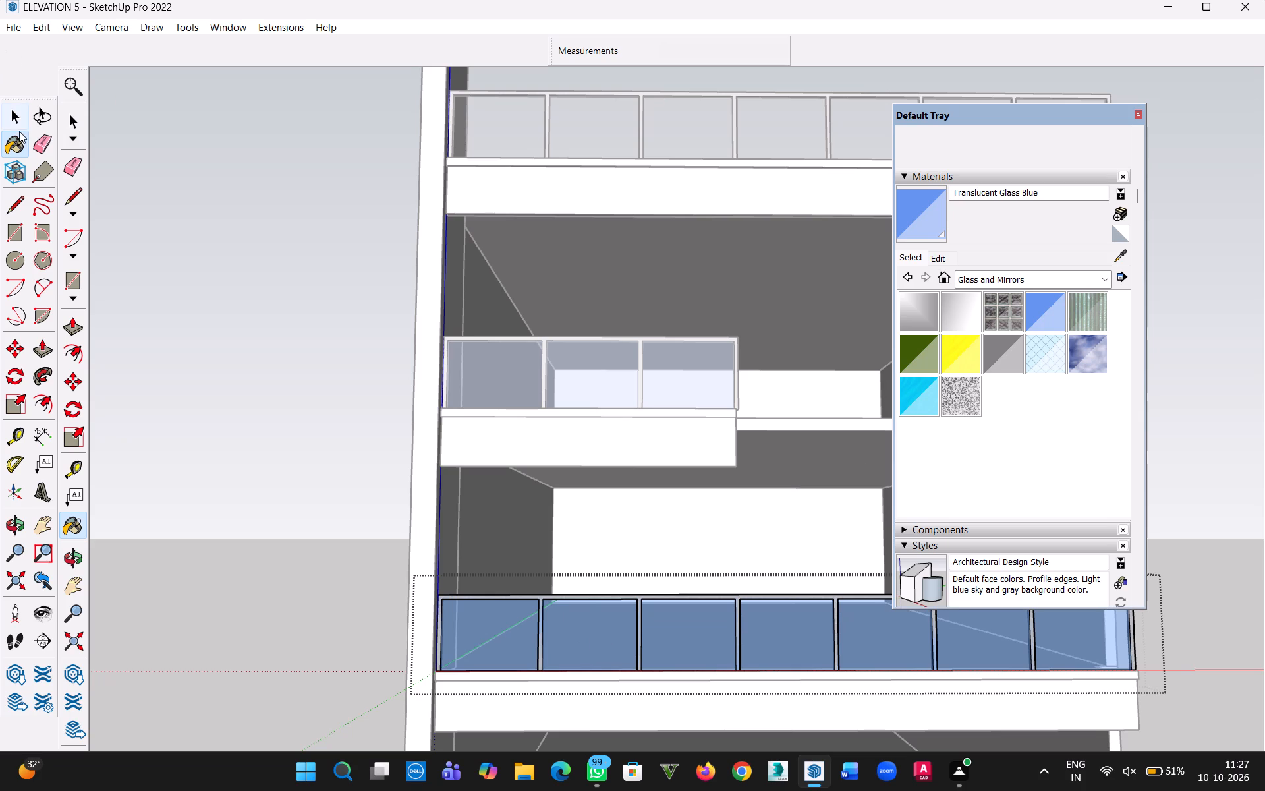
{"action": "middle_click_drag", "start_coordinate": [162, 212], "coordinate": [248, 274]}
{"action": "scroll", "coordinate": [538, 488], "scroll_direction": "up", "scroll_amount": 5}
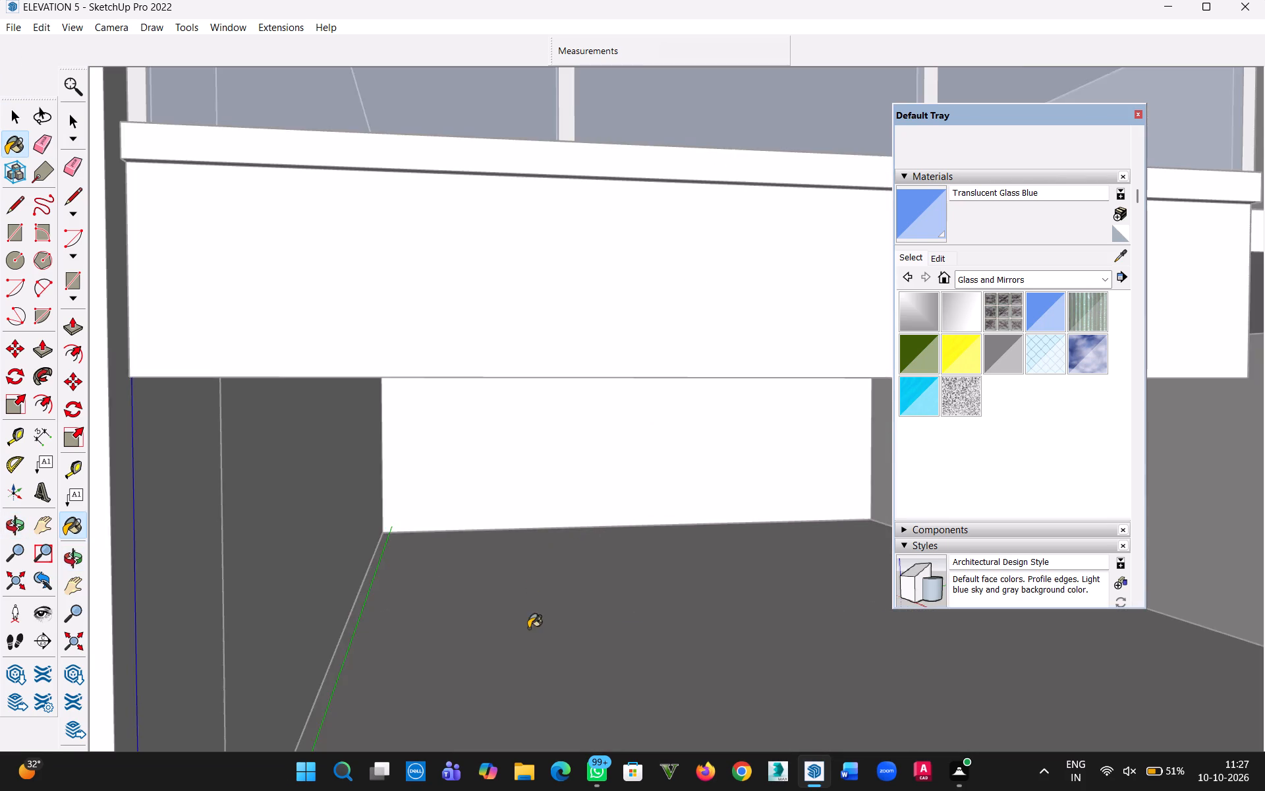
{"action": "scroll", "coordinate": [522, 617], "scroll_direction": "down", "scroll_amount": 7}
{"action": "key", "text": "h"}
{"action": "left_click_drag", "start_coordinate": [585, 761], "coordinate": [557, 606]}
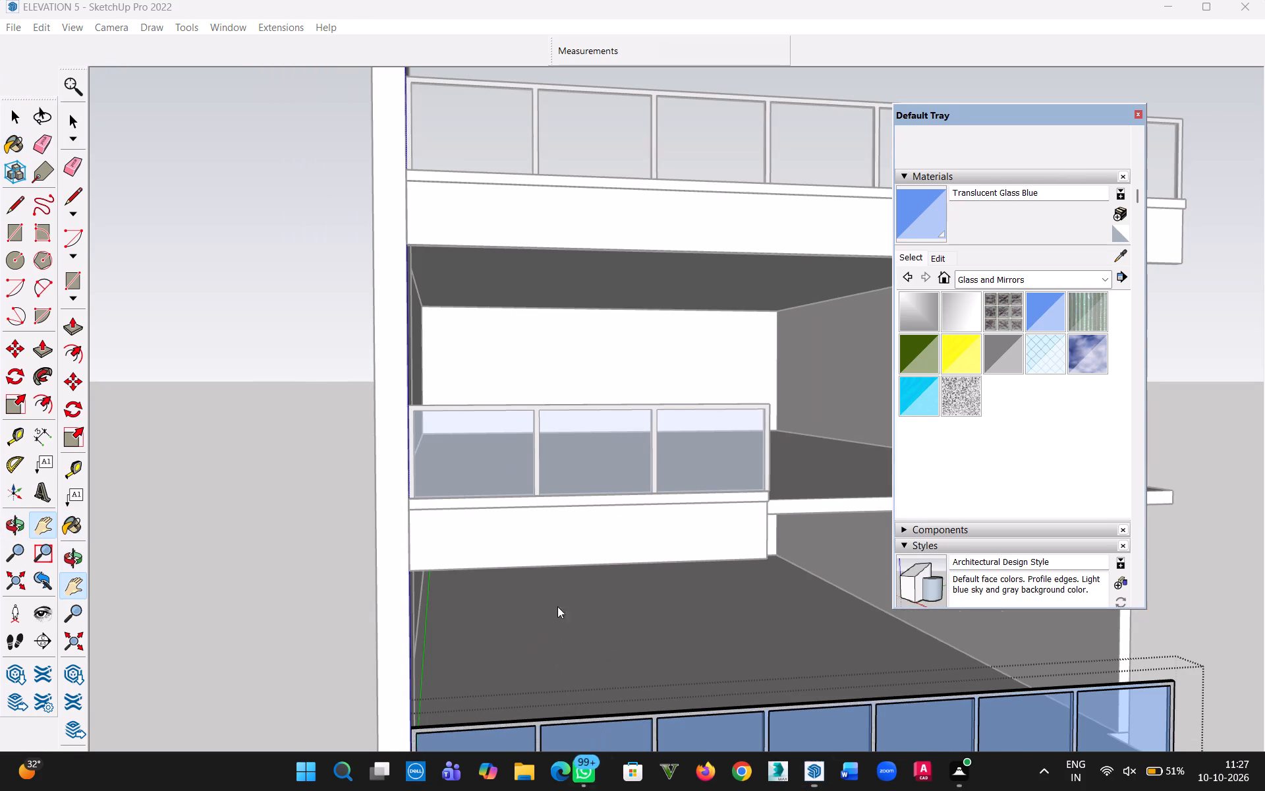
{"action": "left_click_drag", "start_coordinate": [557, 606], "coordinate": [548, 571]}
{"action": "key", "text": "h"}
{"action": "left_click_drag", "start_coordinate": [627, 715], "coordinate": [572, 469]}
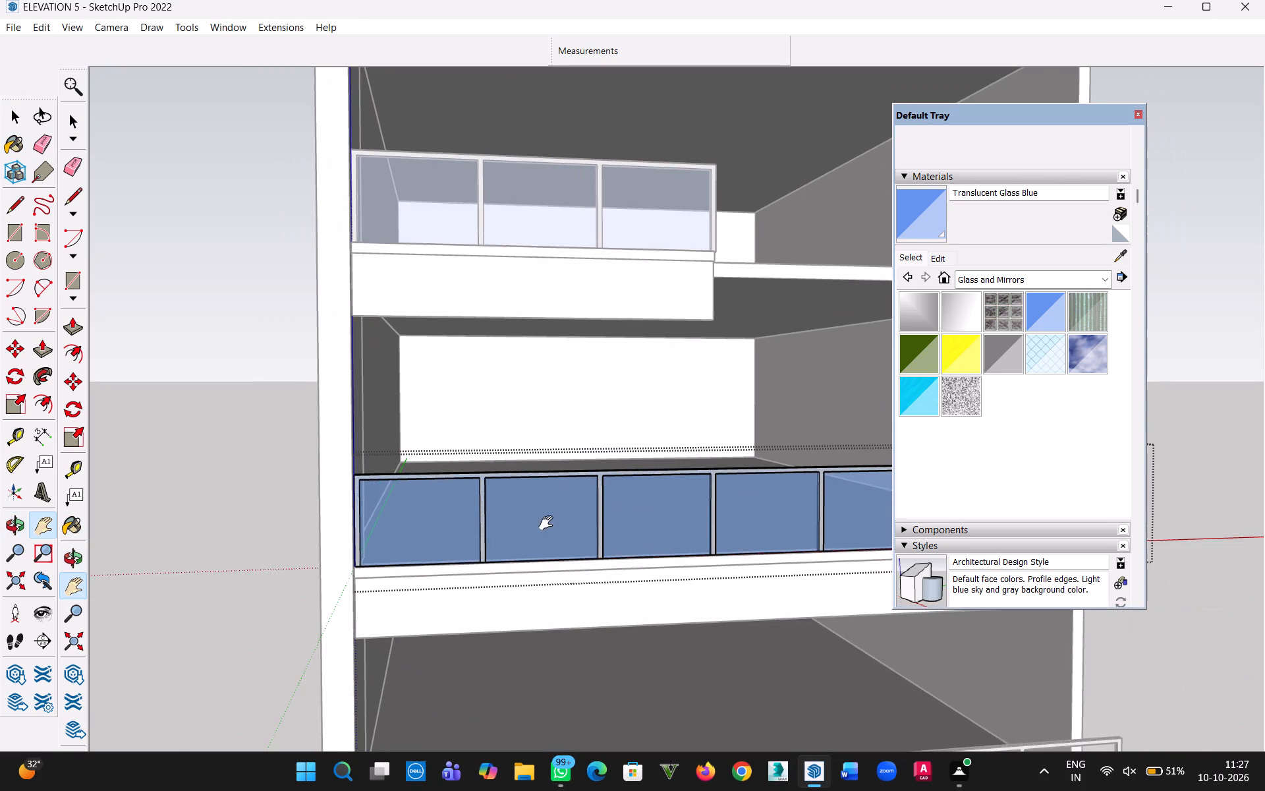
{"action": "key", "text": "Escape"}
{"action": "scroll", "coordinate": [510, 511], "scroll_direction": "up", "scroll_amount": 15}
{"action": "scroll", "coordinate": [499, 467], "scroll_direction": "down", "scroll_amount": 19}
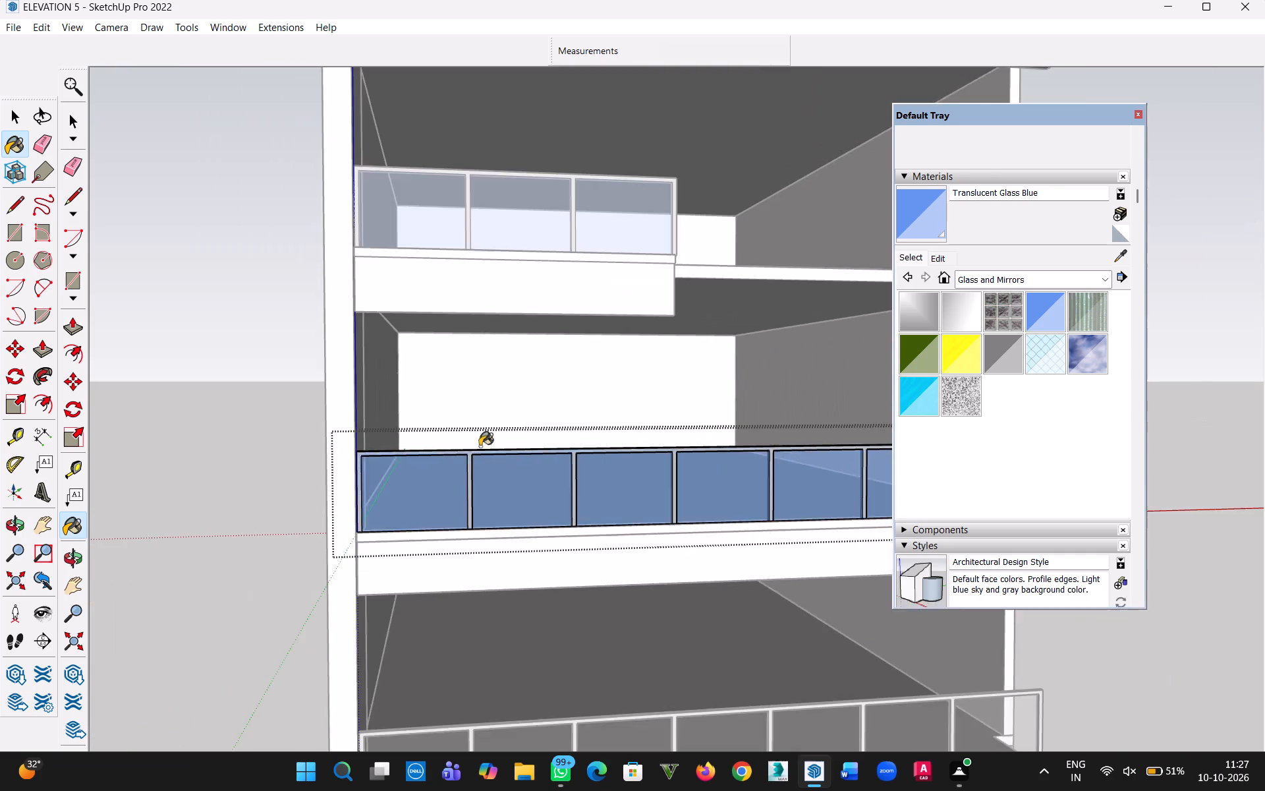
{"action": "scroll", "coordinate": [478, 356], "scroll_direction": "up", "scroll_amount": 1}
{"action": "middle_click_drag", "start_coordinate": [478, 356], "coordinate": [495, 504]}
Close the full-length railing group that is open for editing.
{"action": "left_click", "coordinate": [7, 119]}
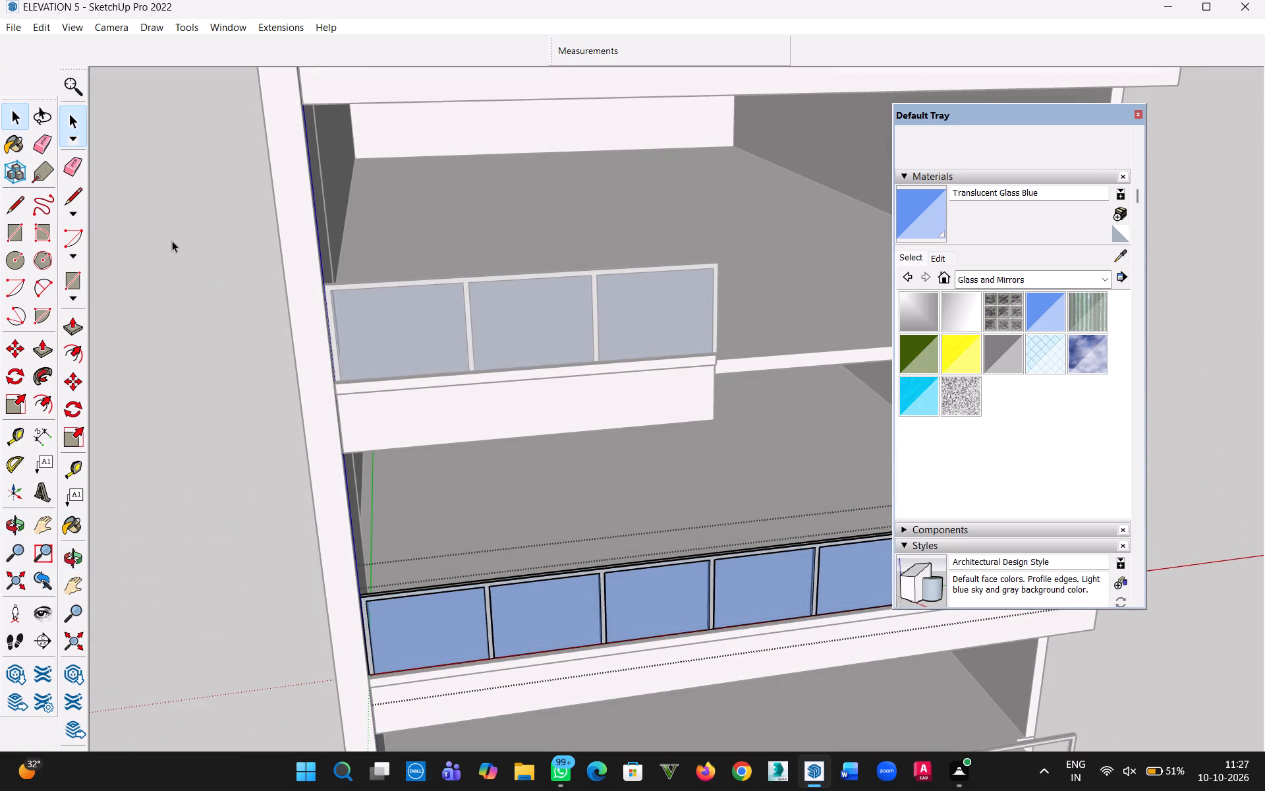
{"action": "left_click", "coordinate": [172, 241]}
{"action": "scroll", "coordinate": [96, 163], "scroll_direction": "down", "scroll_amount": 9}
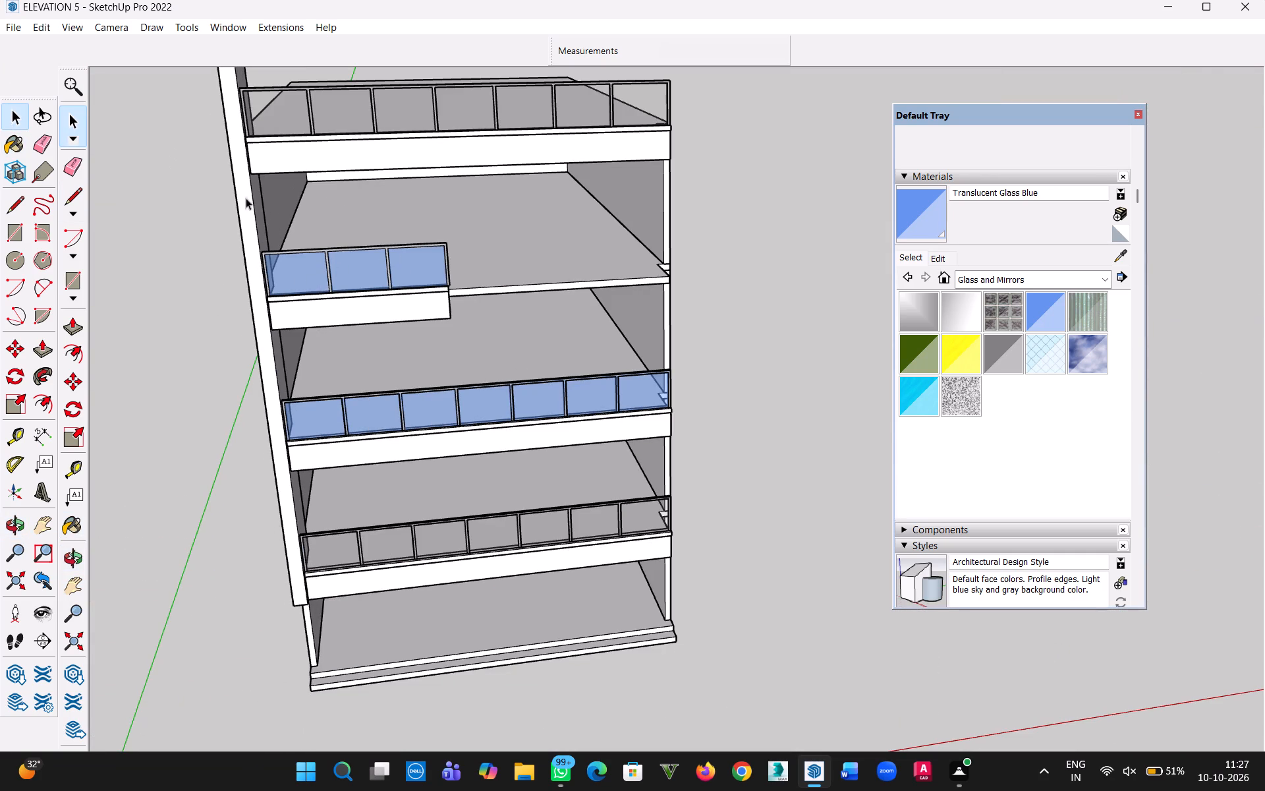
Group all the frame and glass geometry of the shortened three-panel railing.
{"action": "scroll", "coordinate": [354, 283], "scroll_direction": "up", "scroll_amount": 8}
{"action": "scroll", "coordinate": [419, 274], "scroll_direction": "up", "scroll_amount": 4}
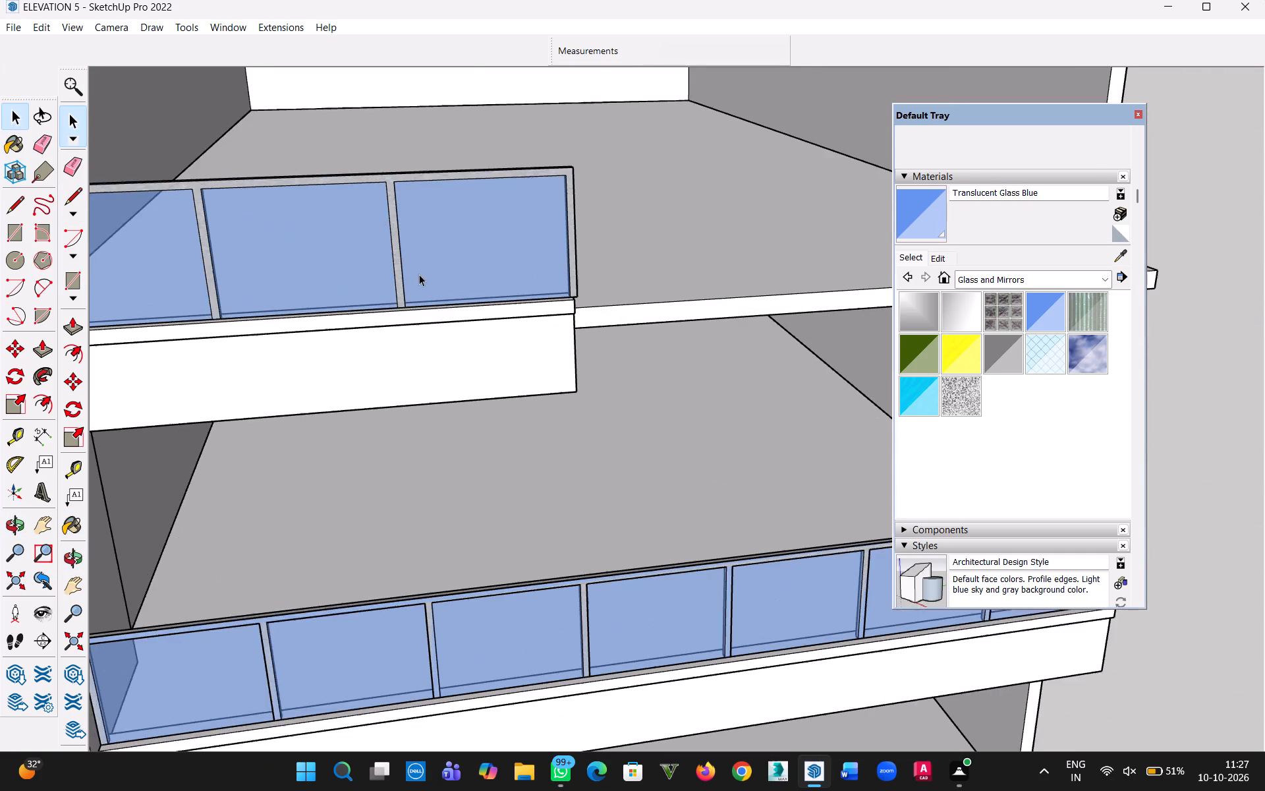
{"action": "scroll", "coordinate": [419, 274], "scroll_direction": "down", "scroll_amount": 2}
{"action": "double_click", "coordinate": [375, 194]}
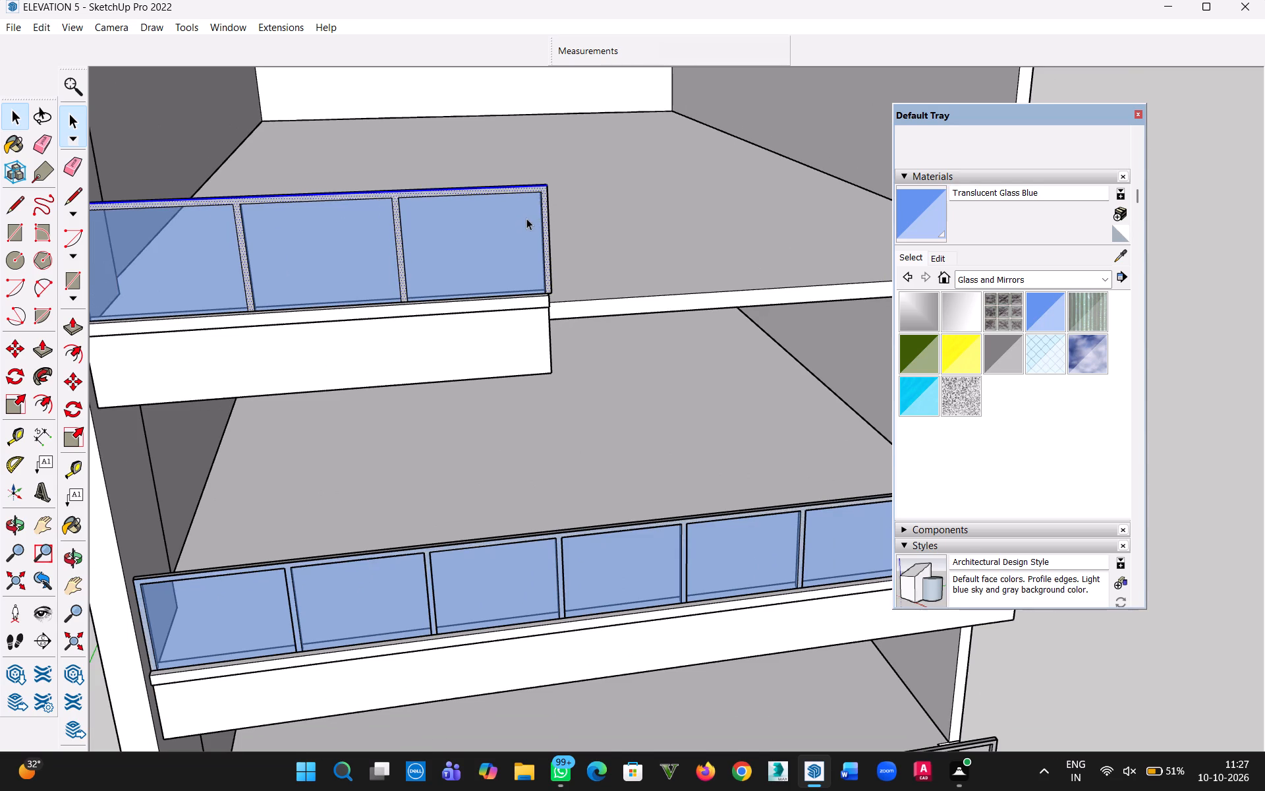
{"action": "triple_click", "coordinate": [503, 238]}
{"action": "right_click", "coordinate": [503, 238]}
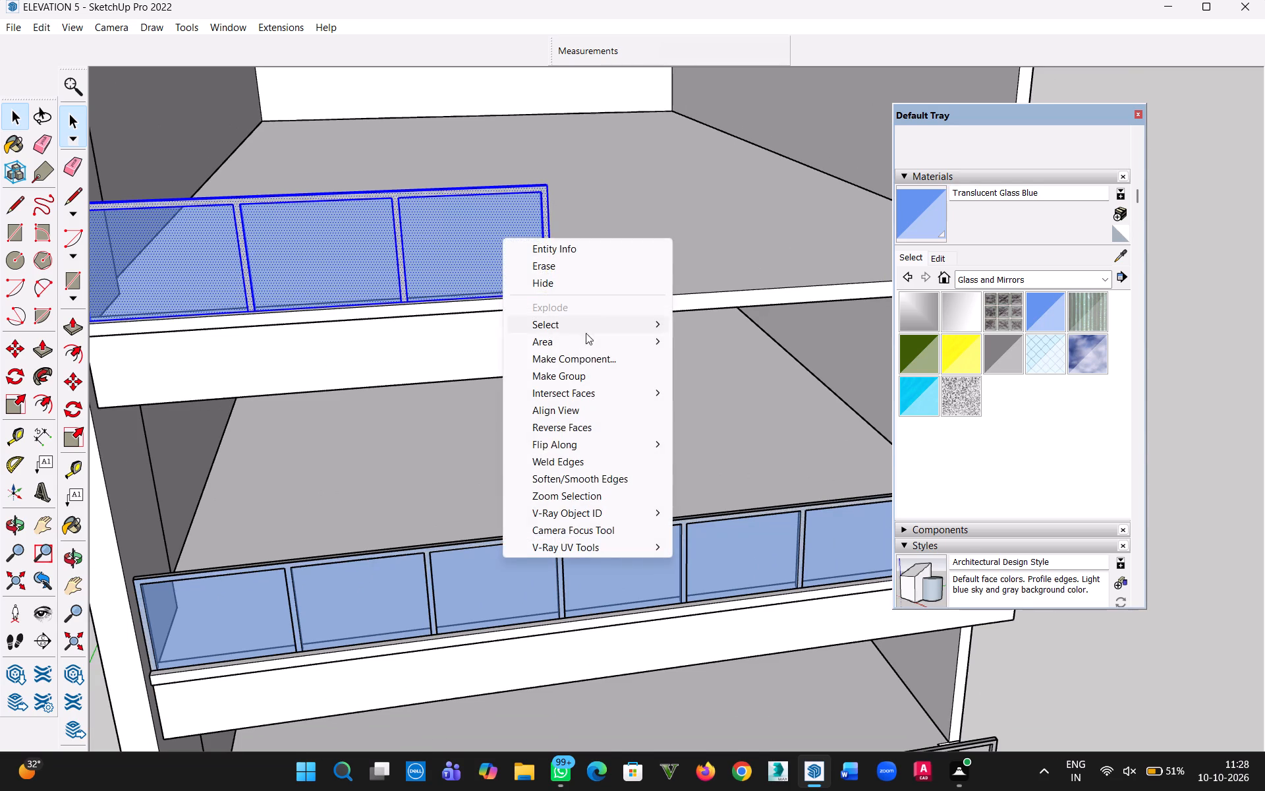
{"action": "left_click", "coordinate": [581, 374]}
Scale the grouped three-panel railing along the red axis to about 0.99, pulling its free end in from the parapet cap's edge.
{"action": "scroll", "coordinate": [533, 220], "scroll_direction": "down", "scroll_amount": 3}
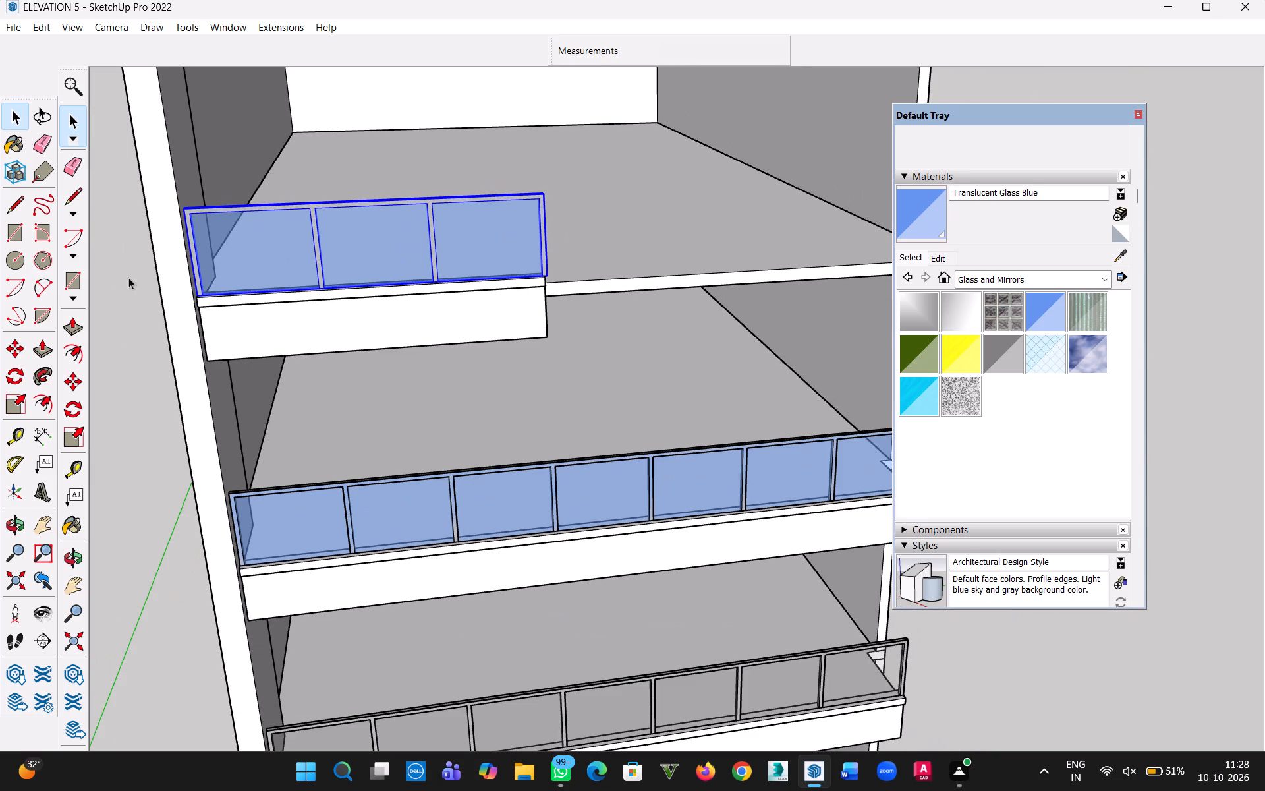
{"action": "left_click", "coordinate": [18, 402]}
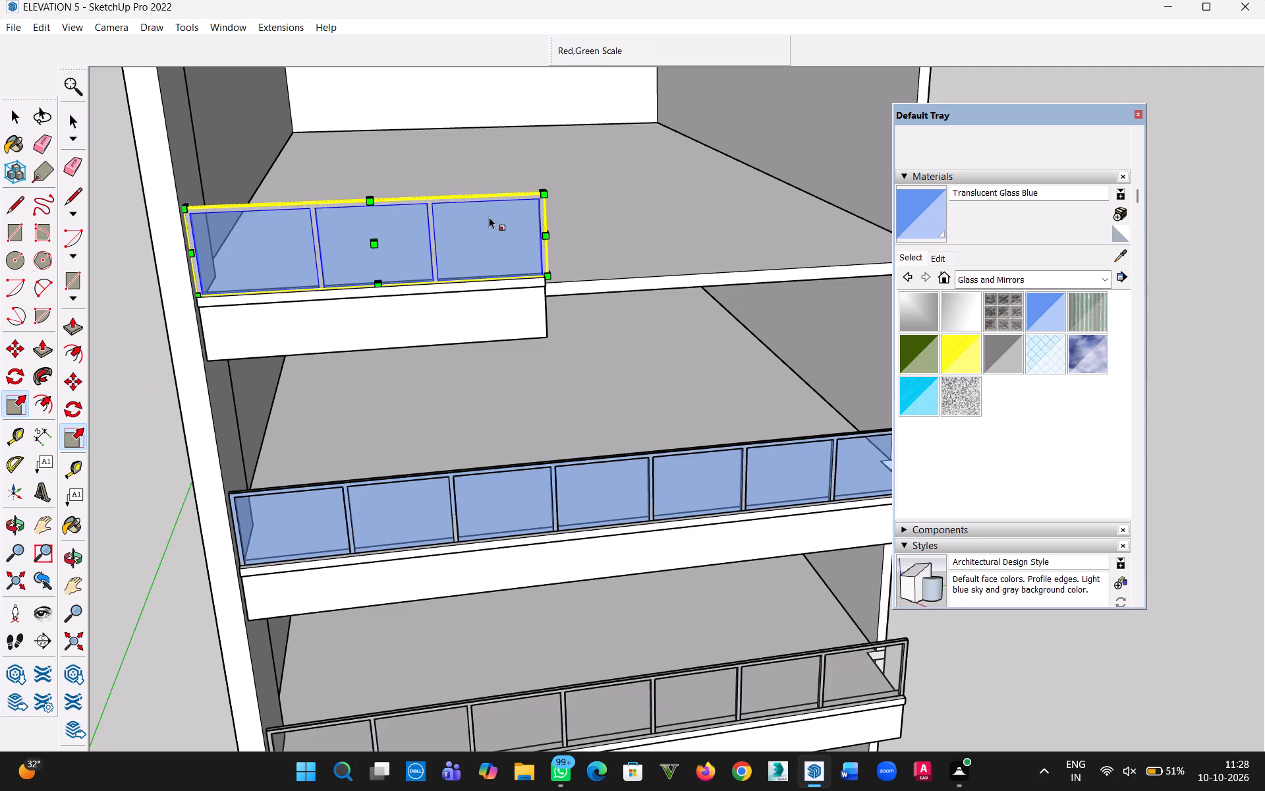
{"action": "scroll", "coordinate": [562, 220], "scroll_direction": "up", "scroll_amount": 8}
{"action": "middle_click_drag", "start_coordinate": [550, 235], "coordinate": [370, 261]}
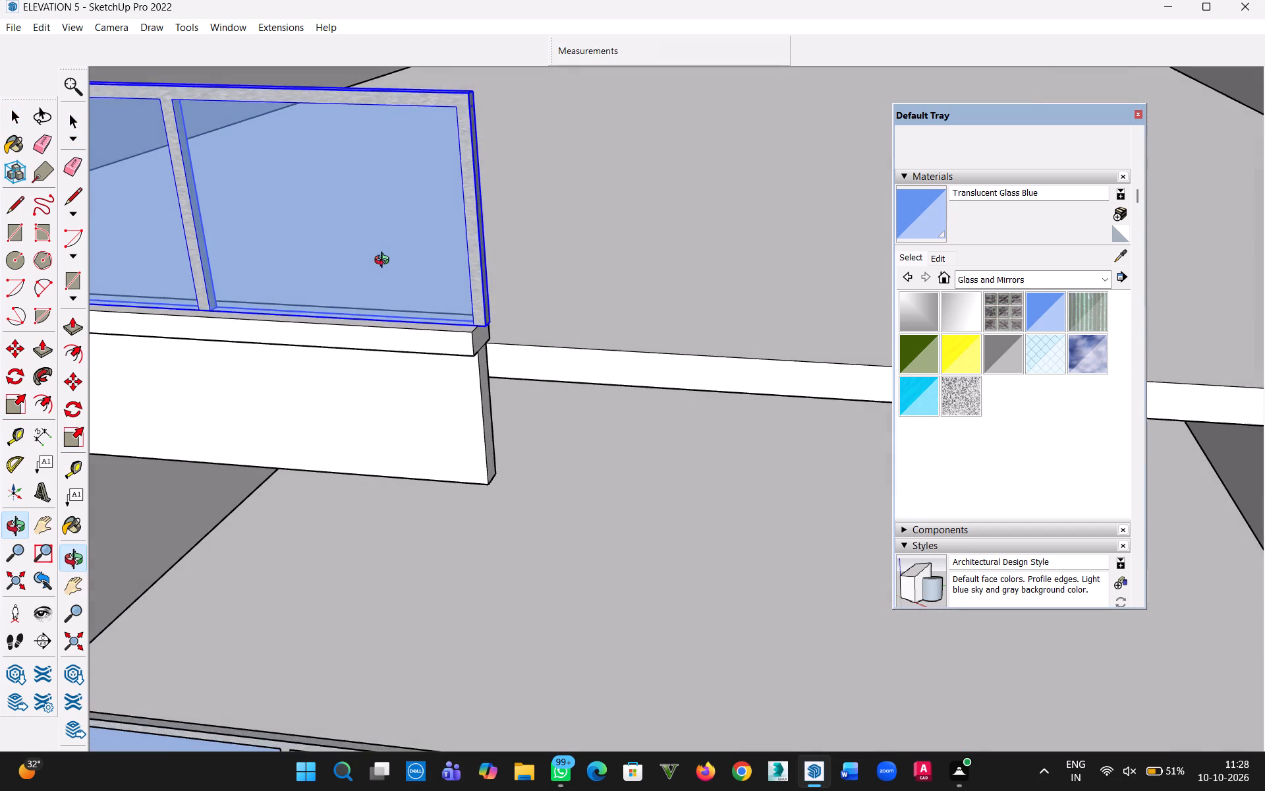
{"action": "scroll", "coordinate": [486, 204], "scroll_direction": "up", "scroll_amount": 8}
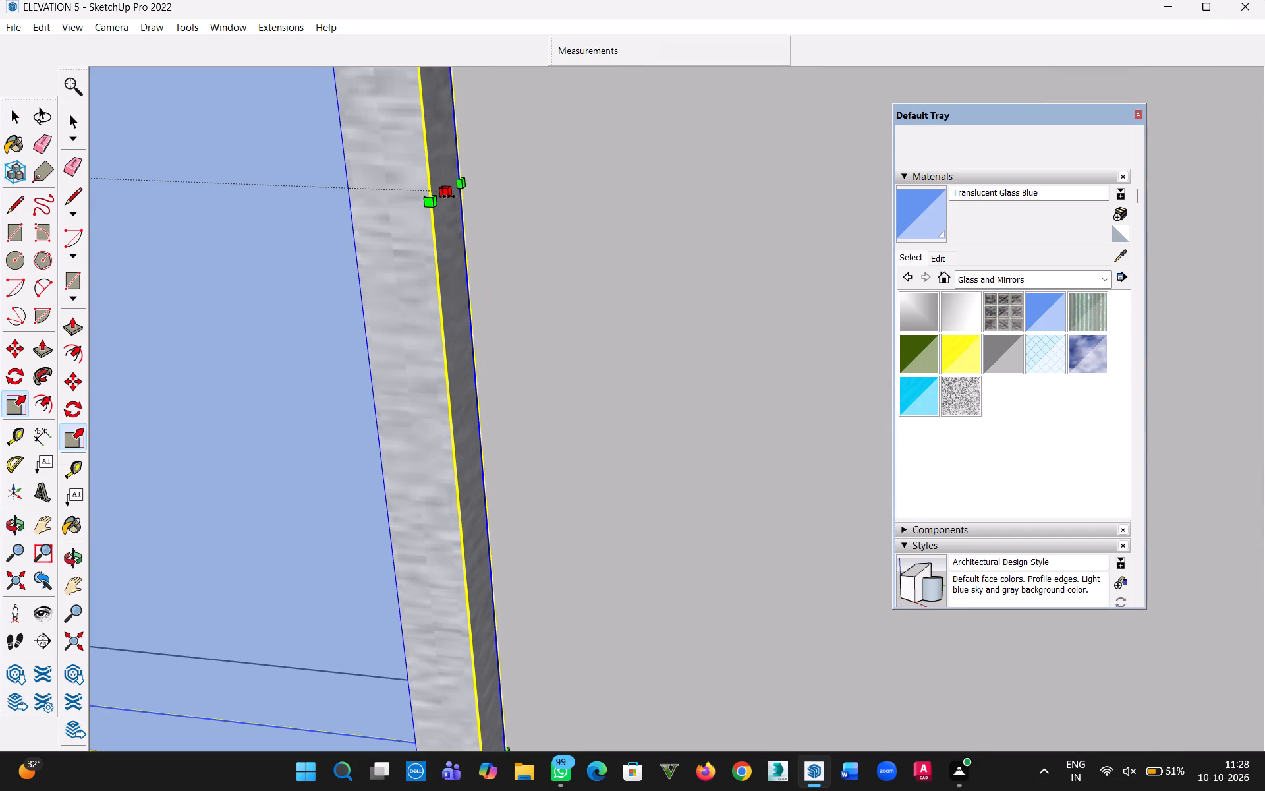
{"action": "left_click", "coordinate": [449, 196]}
{"action": "scroll", "coordinate": [410, 223], "scroll_direction": "down", "scroll_amount": 3}
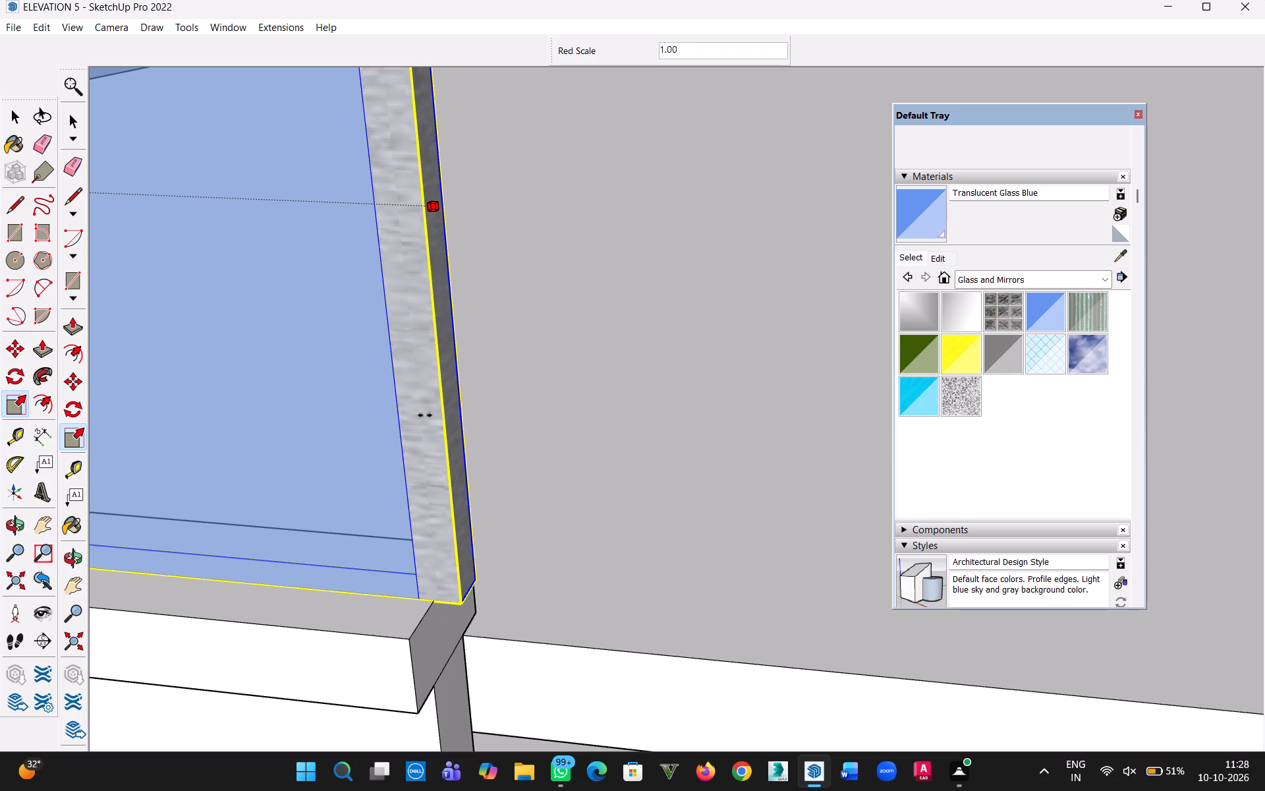
{"action": "left_click", "coordinate": [424, 617]}
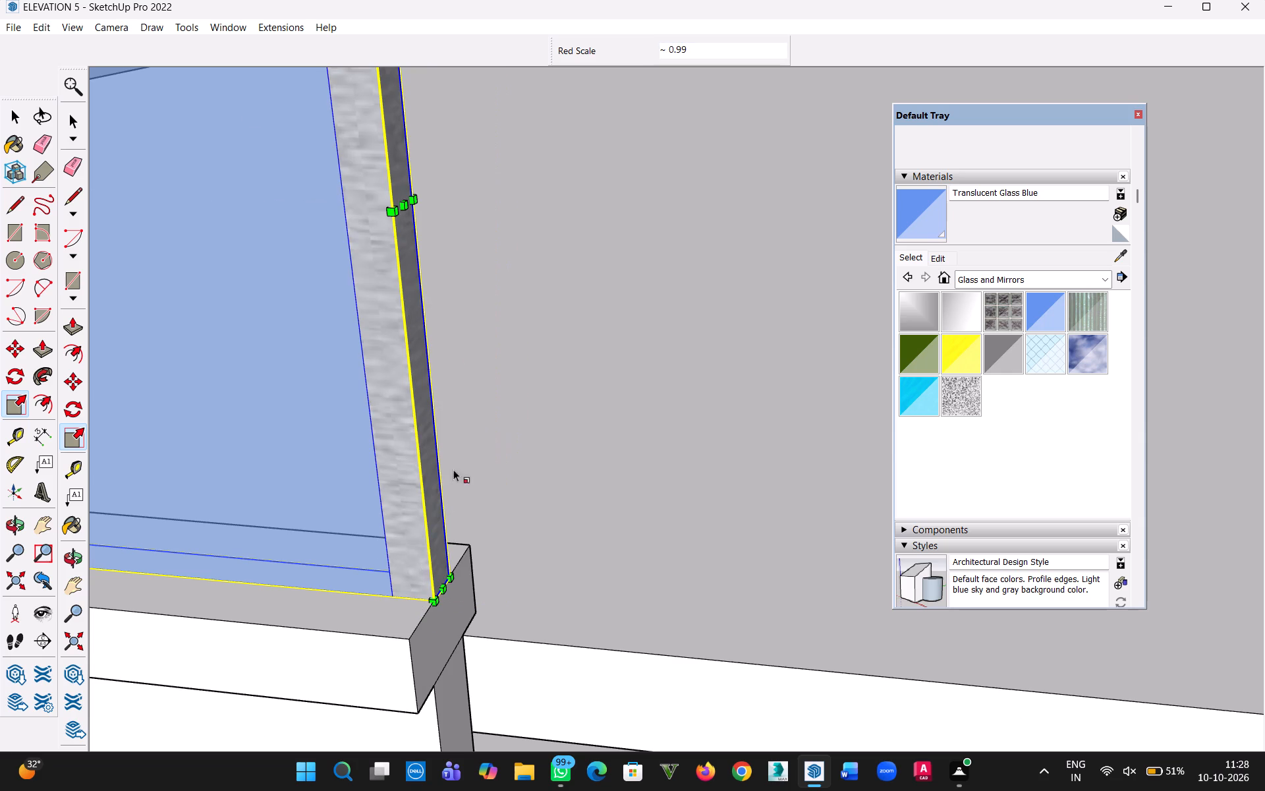
{"action": "left_click", "coordinate": [13, 109]}
Delete the full-length railing and the parapet beneath it at the top slab.
{"action": "scroll", "coordinate": [258, 216], "scroll_direction": "down", "scroll_amount": 9}
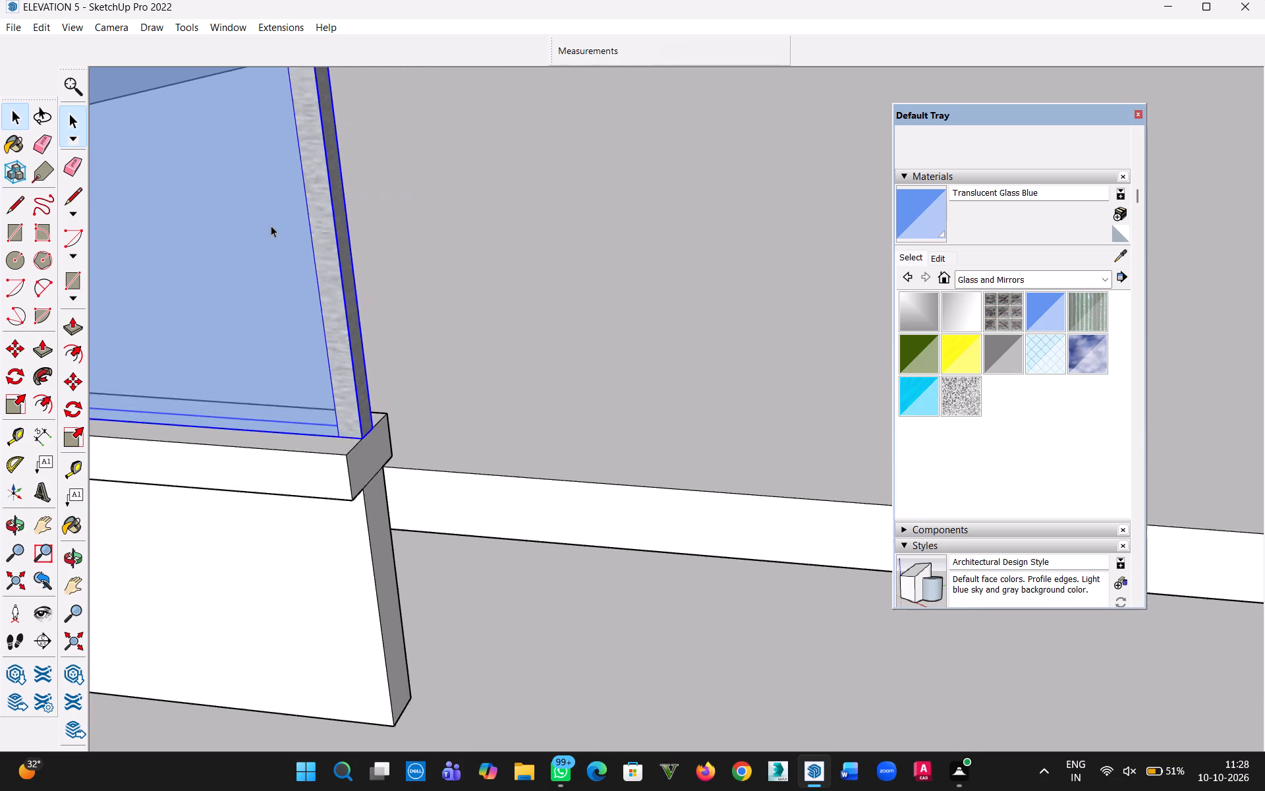
{"action": "scroll", "coordinate": [271, 225], "scroll_direction": "up", "scroll_amount": 1}
{"action": "scroll", "coordinate": [271, 224], "scroll_direction": "down", "scroll_amount": 17}
{"action": "middle_click_drag", "start_coordinate": [260, 233], "coordinate": [437, 224]}
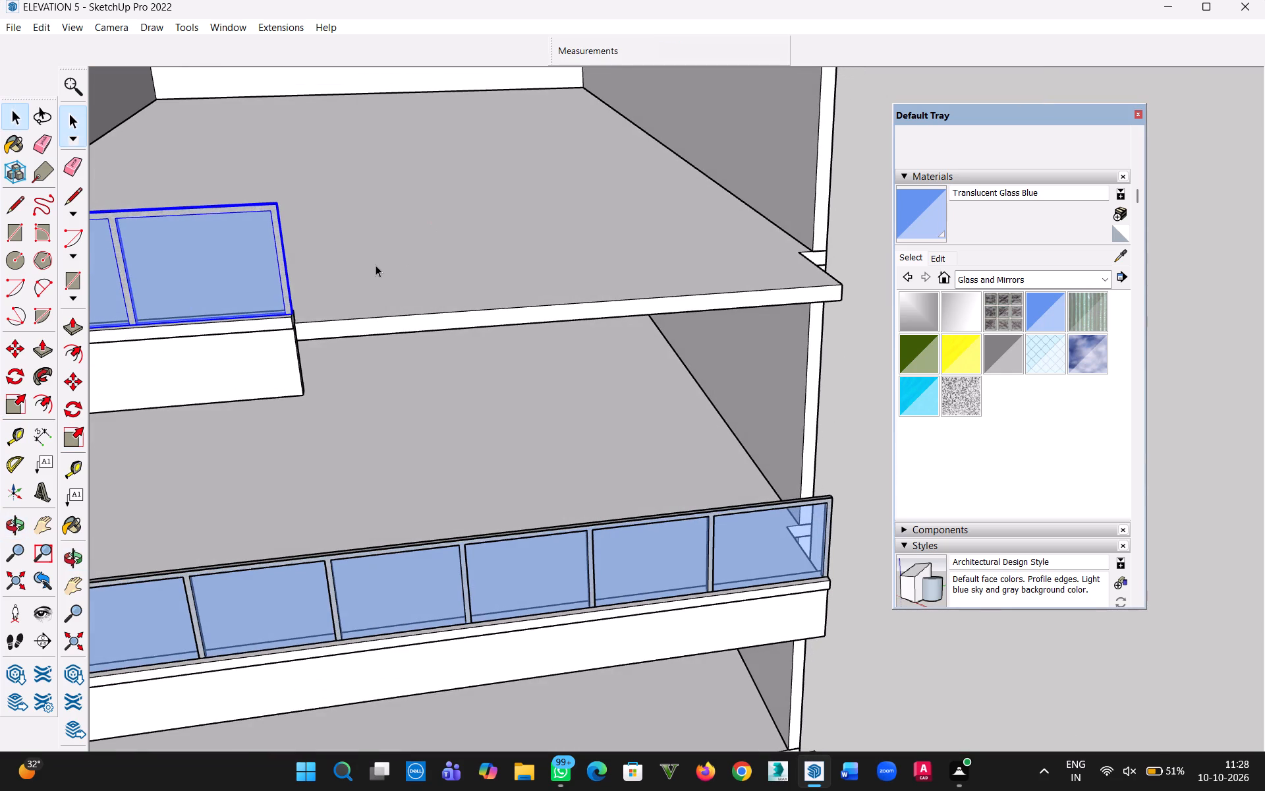
{"action": "scroll", "coordinate": [376, 265], "scroll_direction": "down", "scroll_amount": 10}
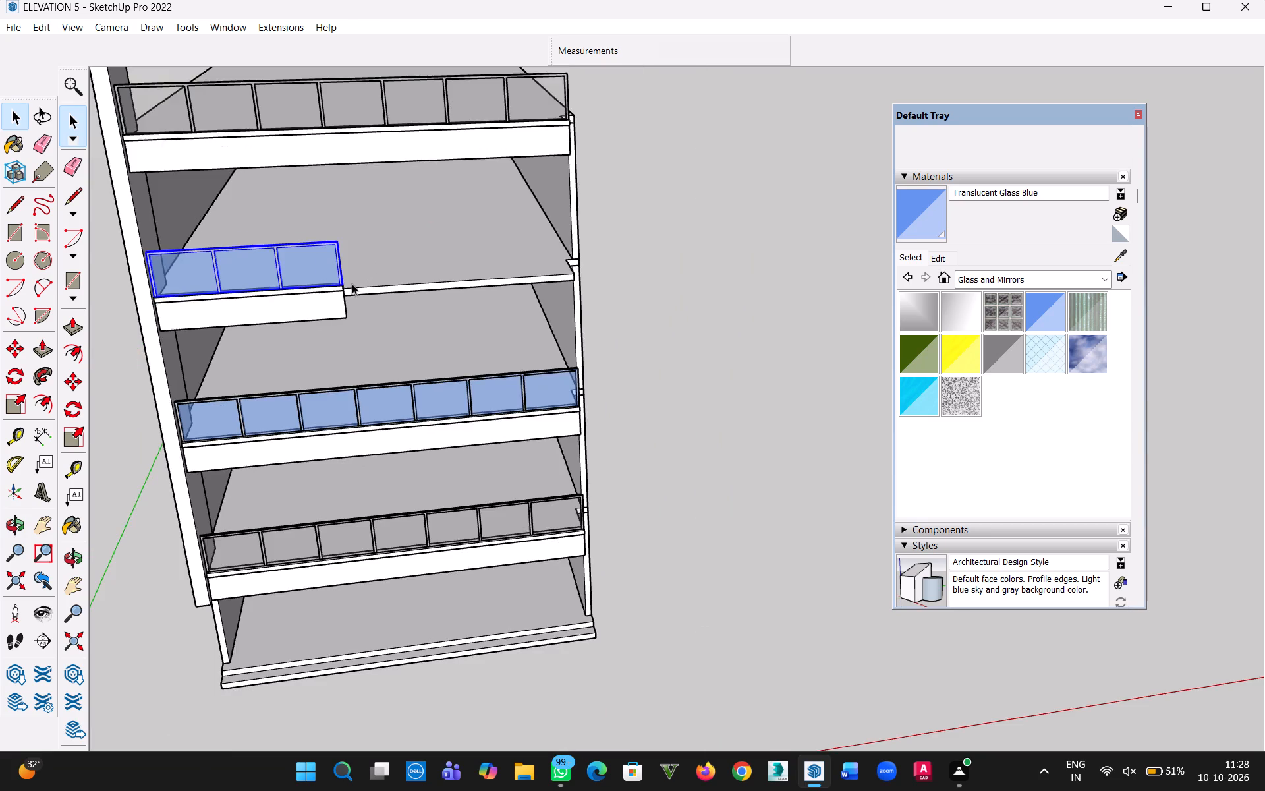
{"action": "scroll", "coordinate": [351, 283], "scroll_direction": "down", "scroll_amount": 1}
{"action": "left_click", "coordinate": [13, 111]}
{"action": "left_click", "coordinate": [601, 140]}
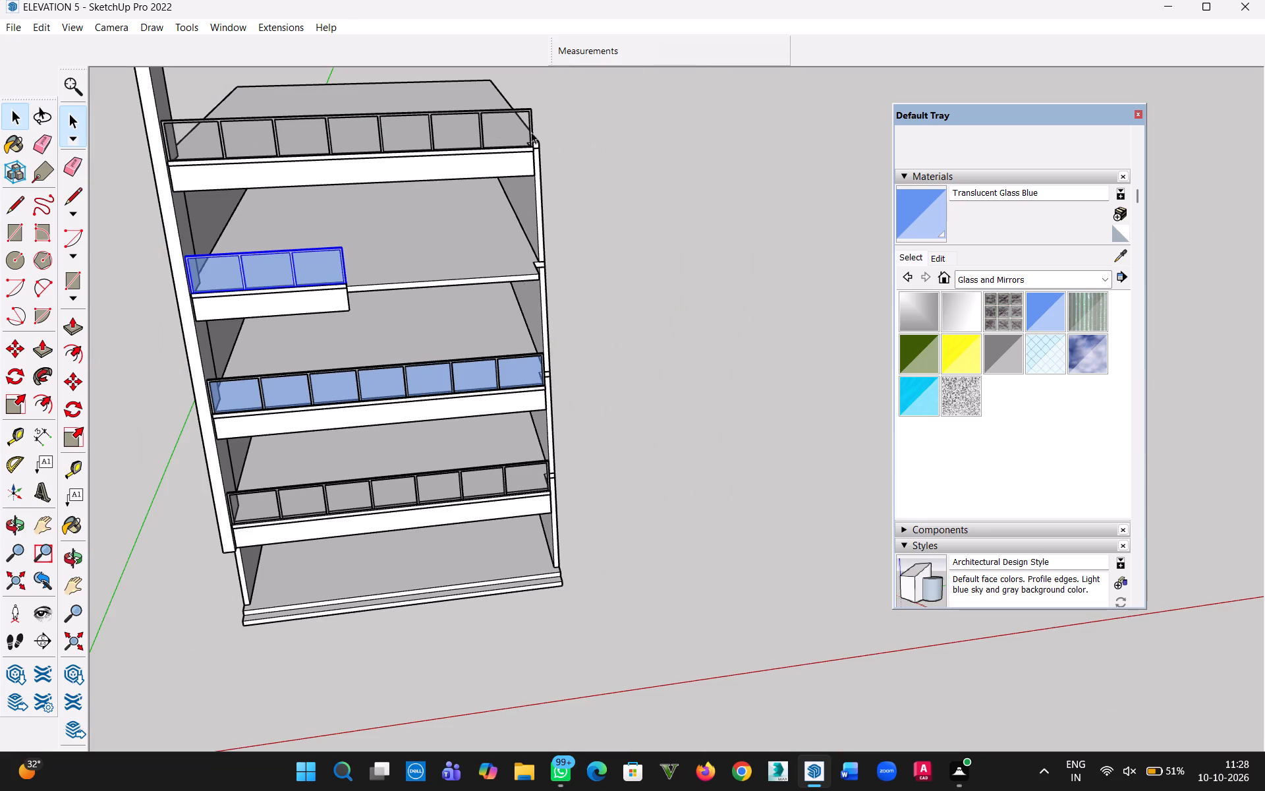
{"action": "left_click", "coordinate": [488, 123]}
{"action": "key", "text": "Delete"}
{"action": "left_click", "coordinate": [474, 157]}
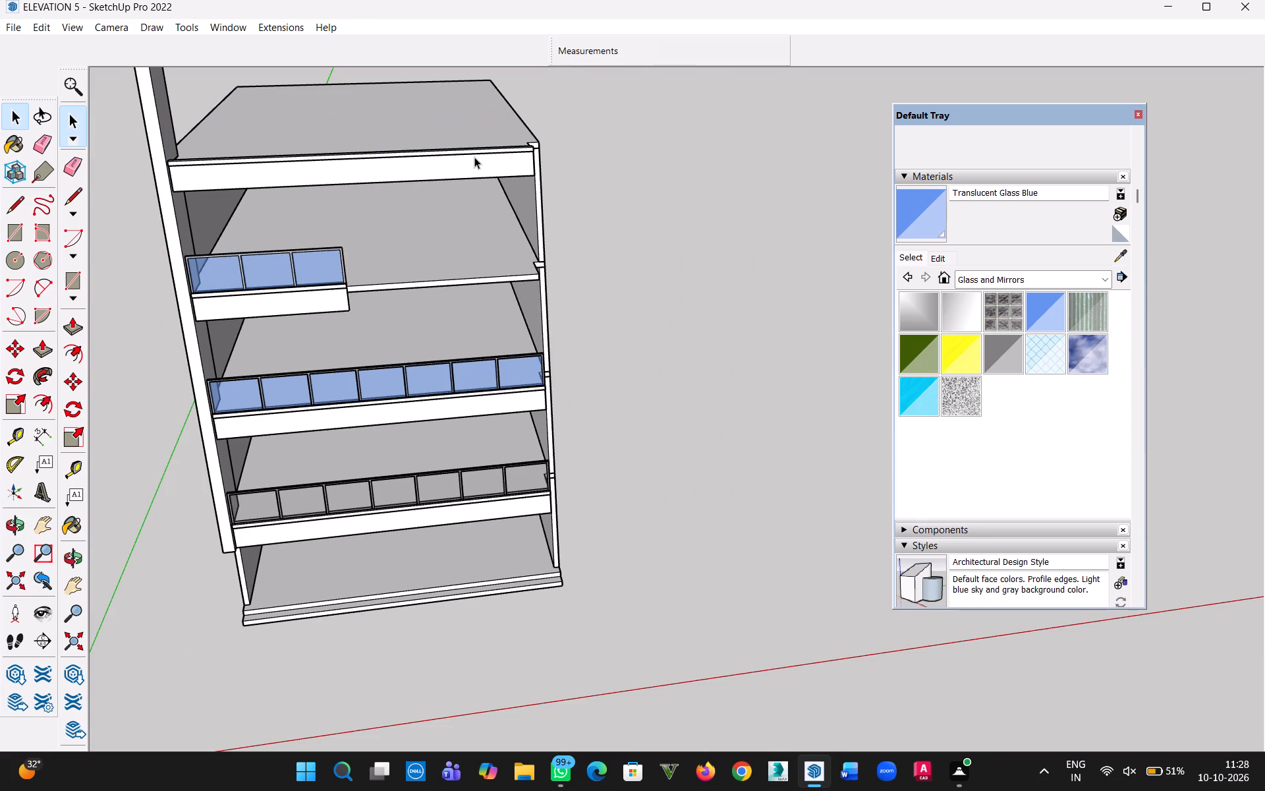
{"action": "key", "text": "Delete"}
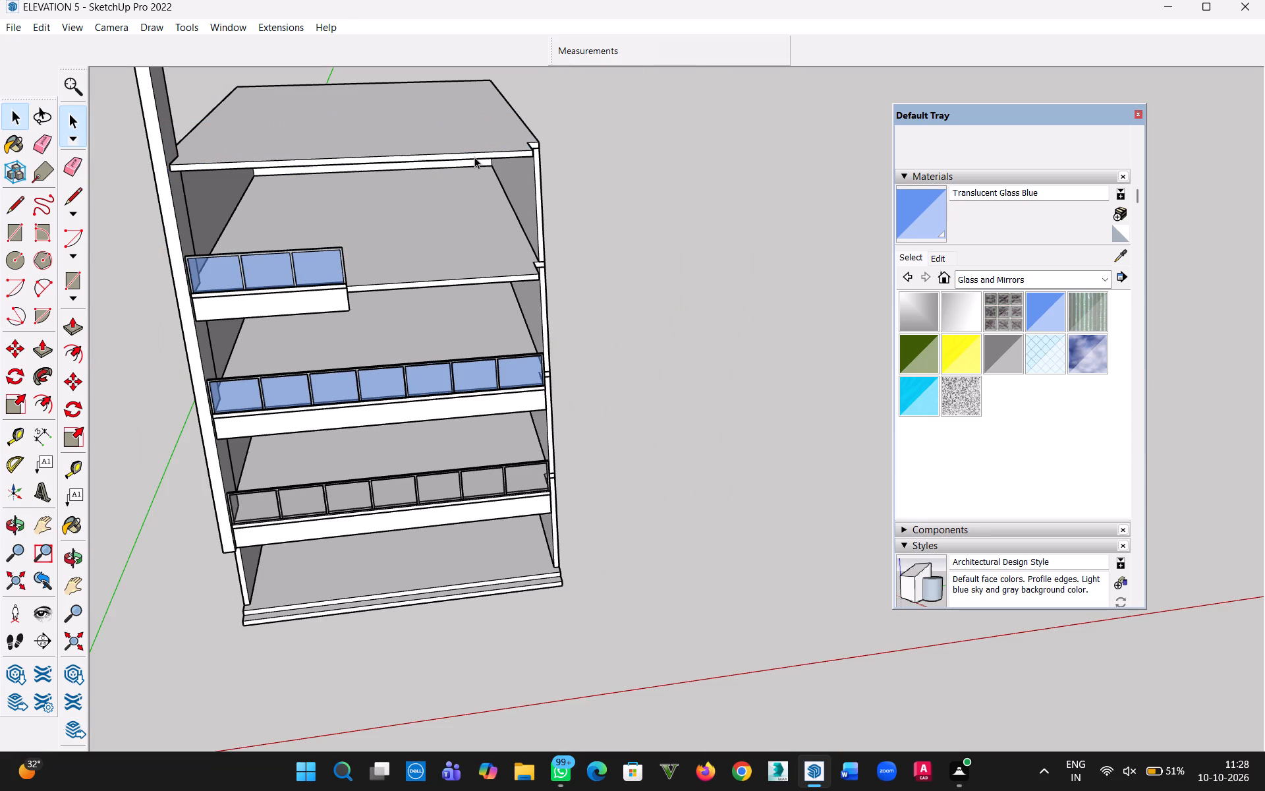
Copy the shortened parapet with its glazed railing about 19' 1 5/8" up to the opposite front corner of the top slab.
{"action": "middle_click_drag", "start_coordinate": [600, 183], "coordinate": [300, 241]}
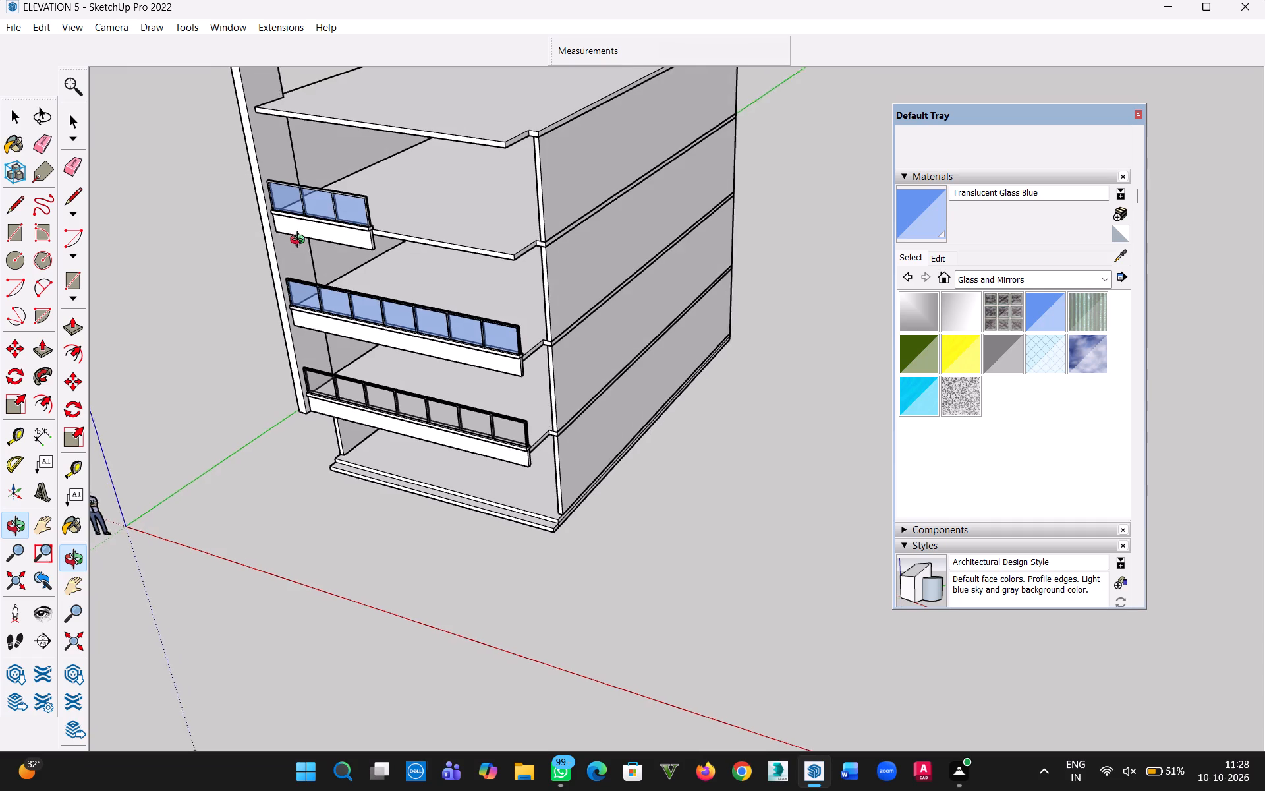
{"action": "middle_click_drag", "start_coordinate": [300, 241], "coordinate": [281, 243]}
{"action": "scroll", "coordinate": [329, 187], "scroll_direction": "up", "scroll_amount": 9}
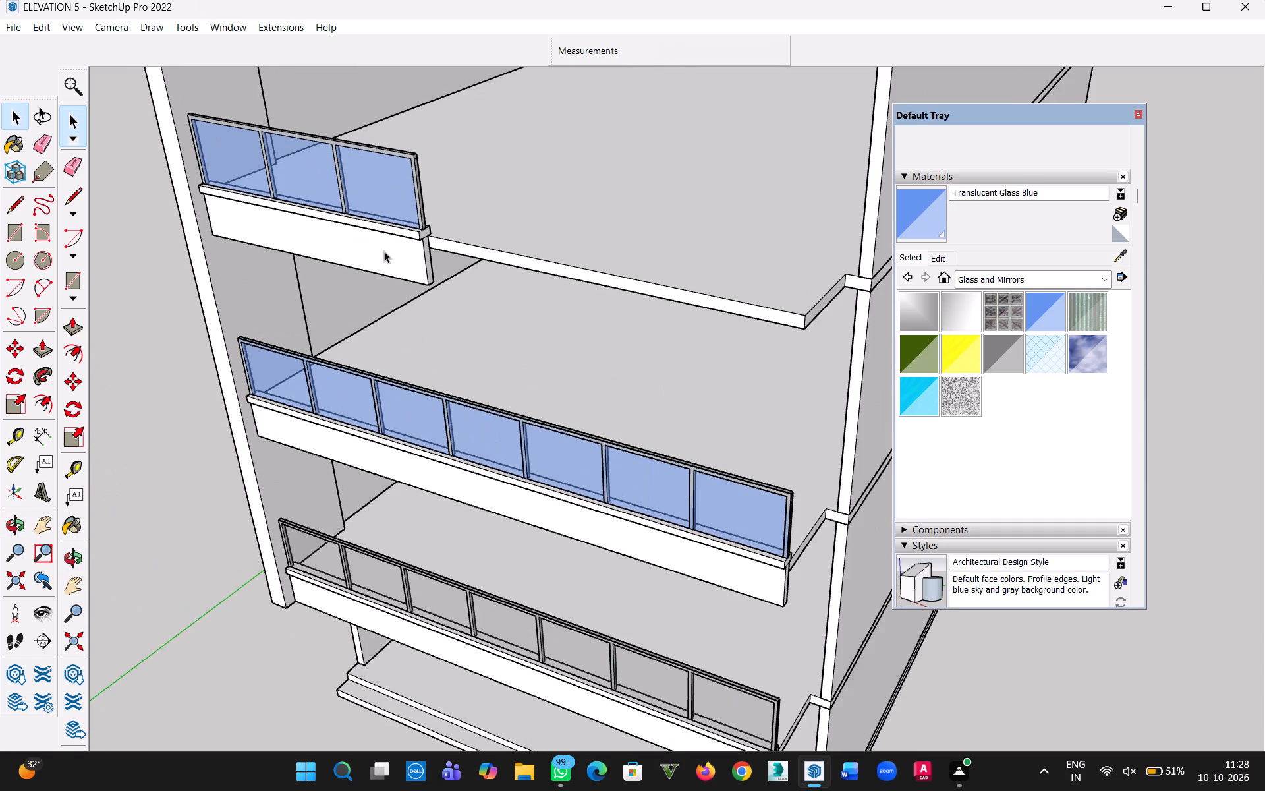
{"action": "left_click", "coordinate": [417, 260]}
{"action": "left_click", "coordinate": [391, 178], "text": "ctrl"}
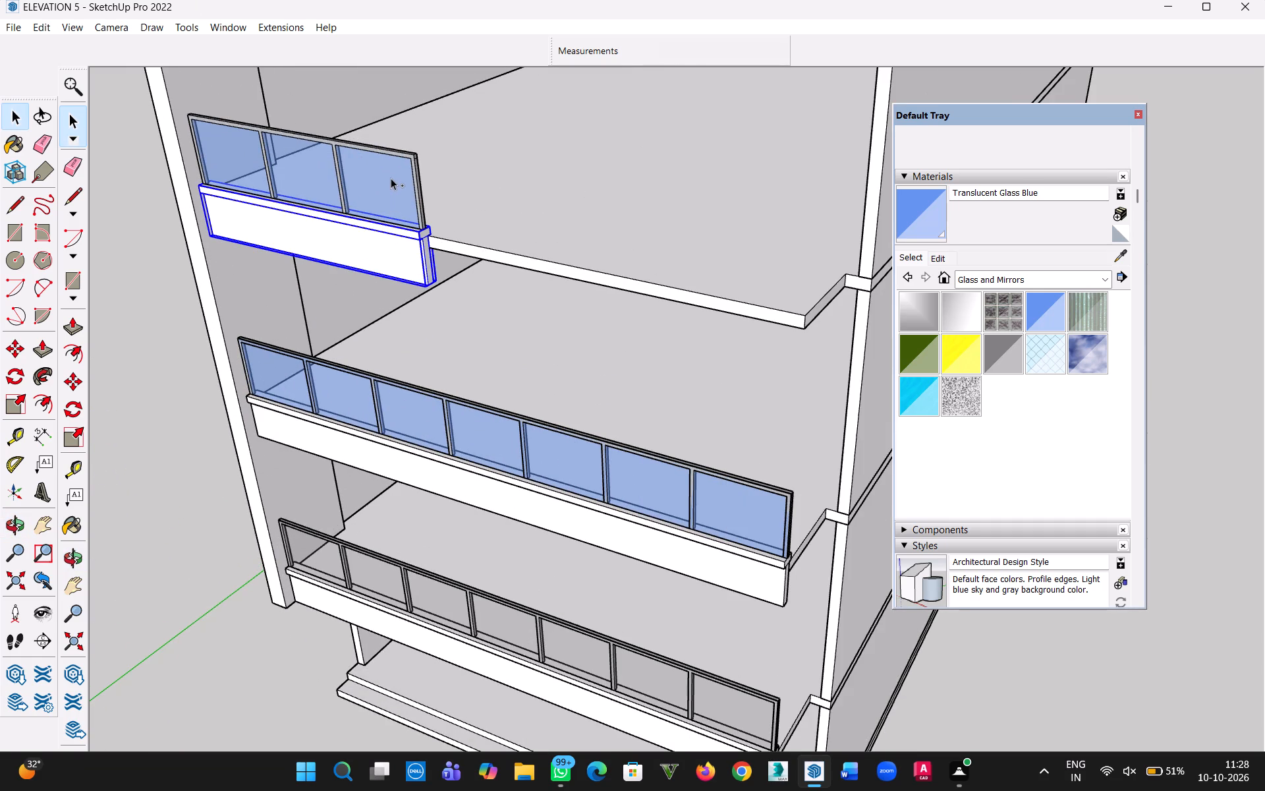
{"action": "key", "text": "m"}
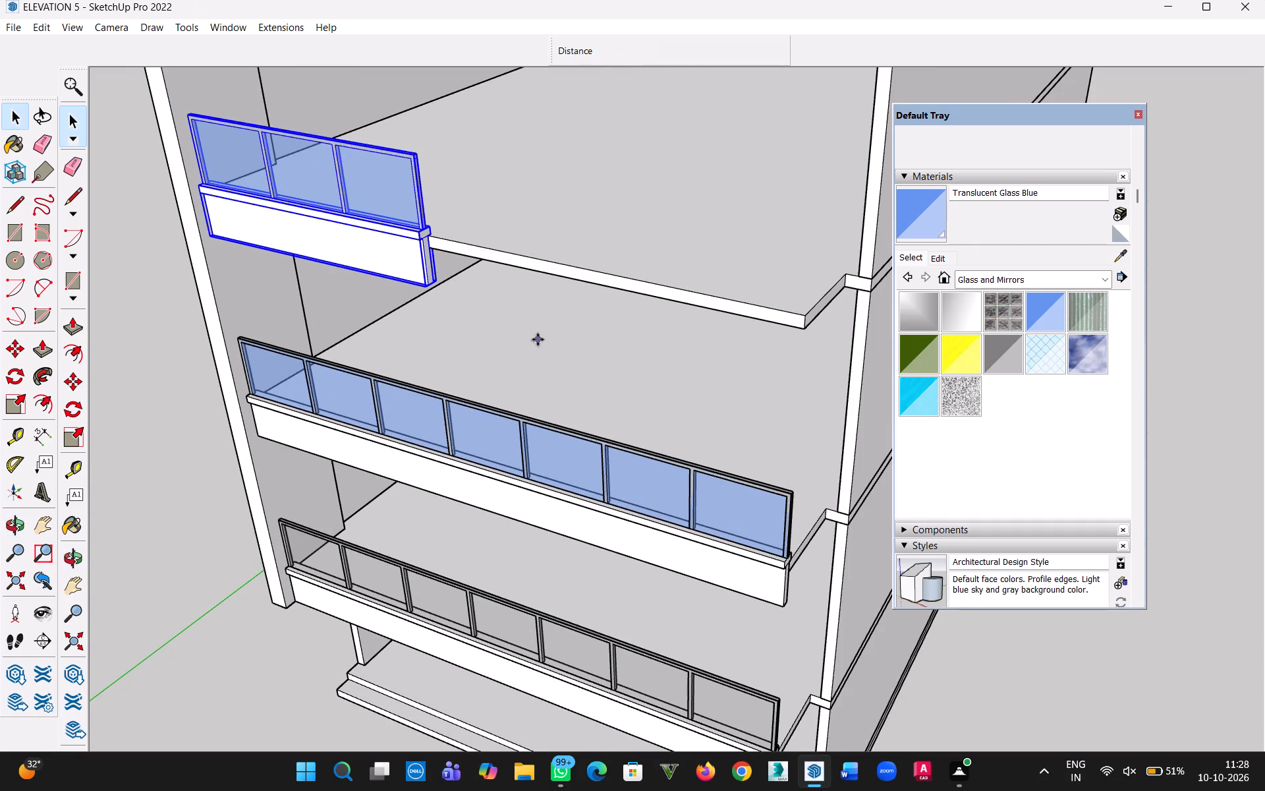
{"action": "scroll", "coordinate": [440, 235], "scroll_direction": "up", "scroll_amount": 10}
{"action": "middle_click_drag", "start_coordinate": [426, 258], "coordinate": [352, 250]}
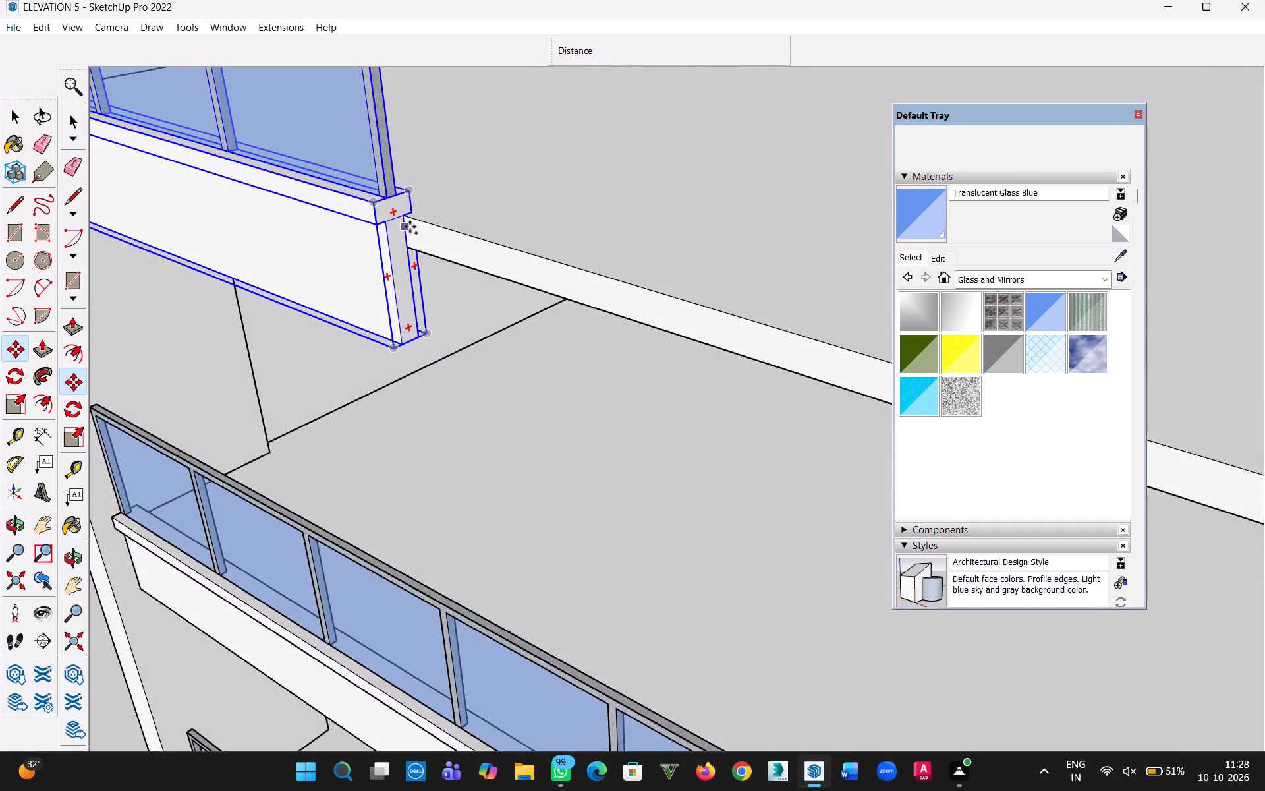
{"action": "scroll", "coordinate": [410, 227], "scroll_direction": "up", "scroll_amount": 8}
{"action": "left_click", "coordinate": [401, 211]}
{"action": "scroll", "coordinate": [488, 263], "scroll_direction": "down", "scroll_amount": 9}
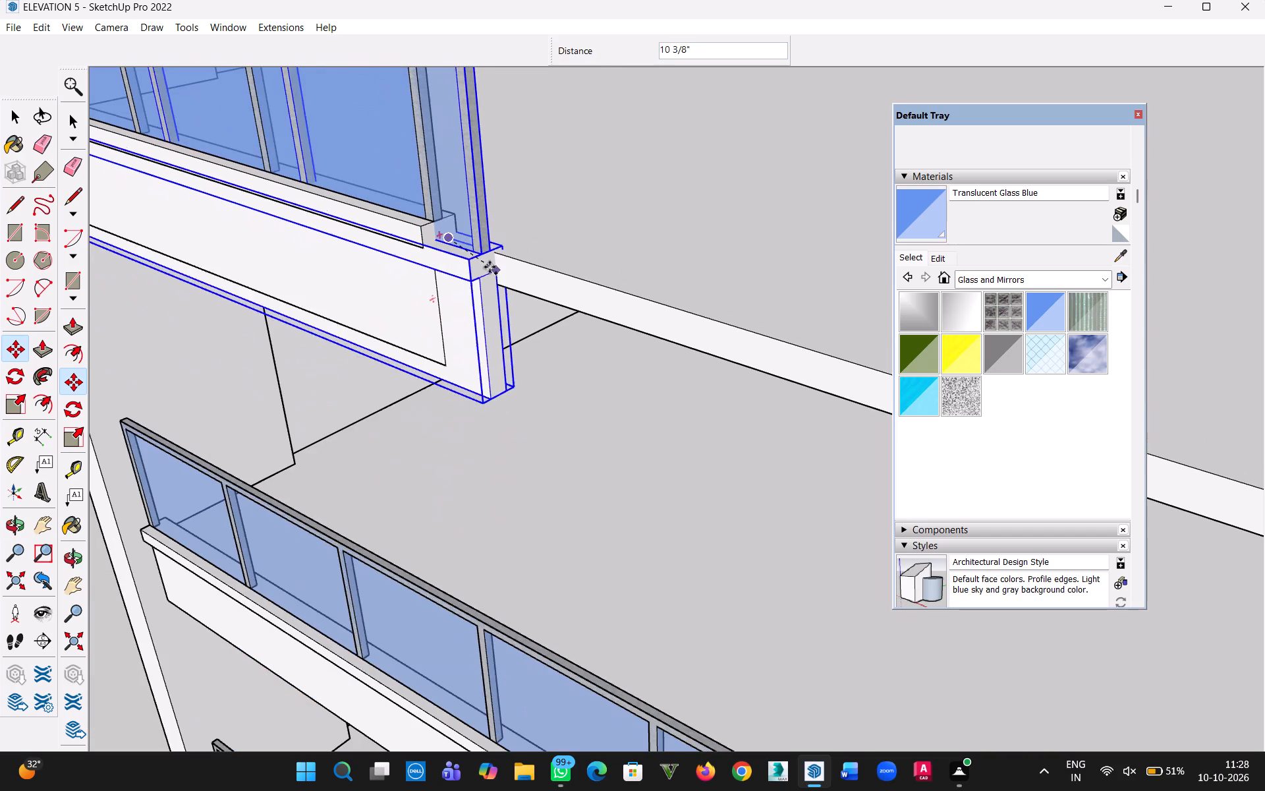
{"action": "key", "text": "h"}
{"action": "scroll", "coordinate": [490, 267], "scroll_direction": "down", "scroll_amount": 9}
{"action": "scroll", "coordinate": [636, 301], "scroll_direction": "down", "scroll_amount": 5}
{"action": "left_click_drag", "start_coordinate": [621, 321], "coordinate": [600, 334]}
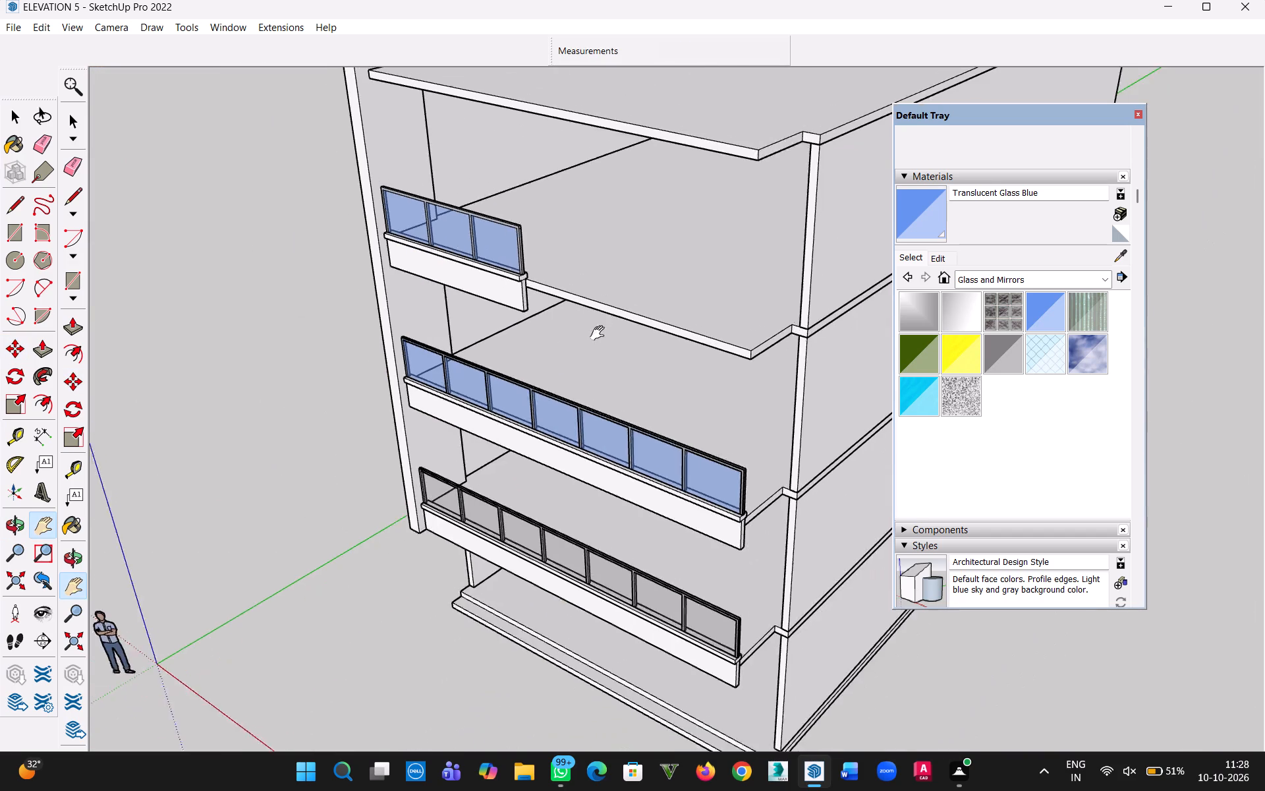
{"action": "left_click_drag", "start_coordinate": [600, 334], "coordinate": [452, 471]}
{"action": "key", "text": "Escape"}
{"action": "scroll", "coordinate": [497, 390], "scroll_direction": "up", "scroll_amount": 12}
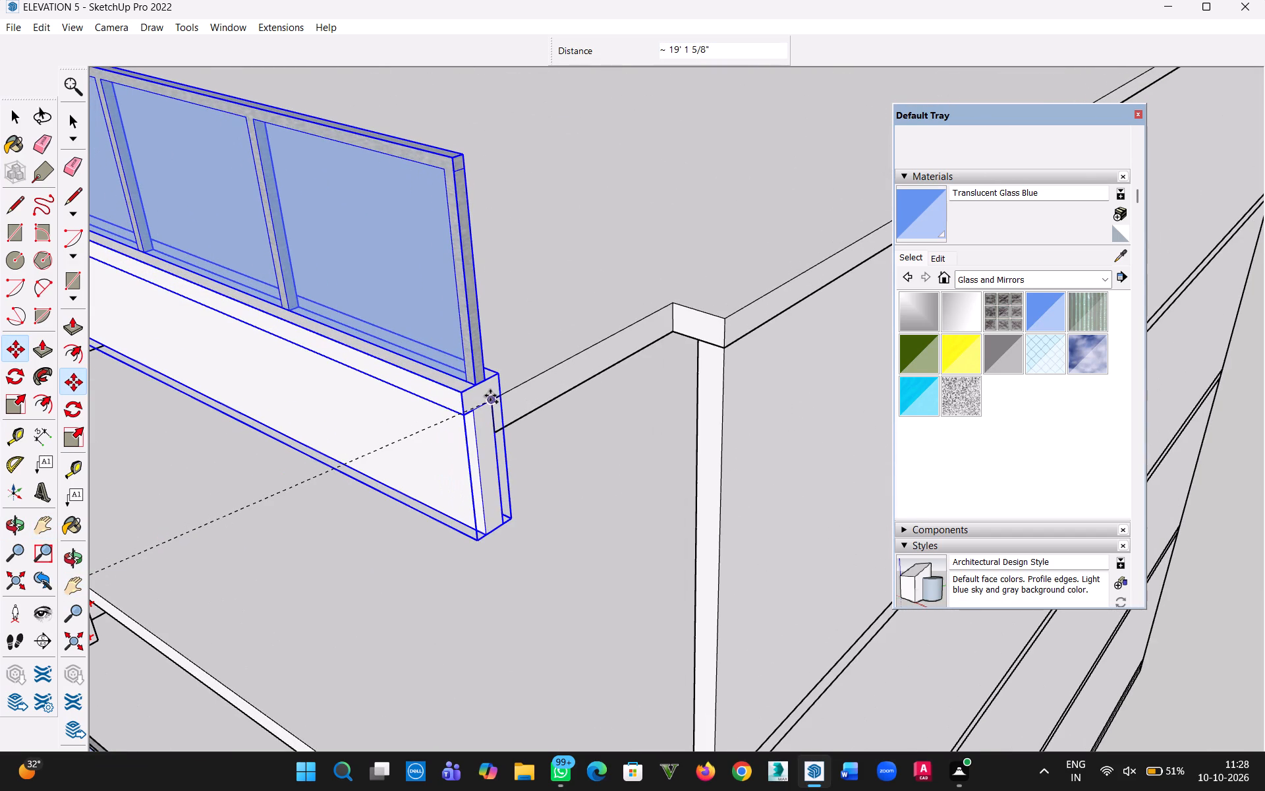
{"action": "left_click", "coordinate": [490, 395]}
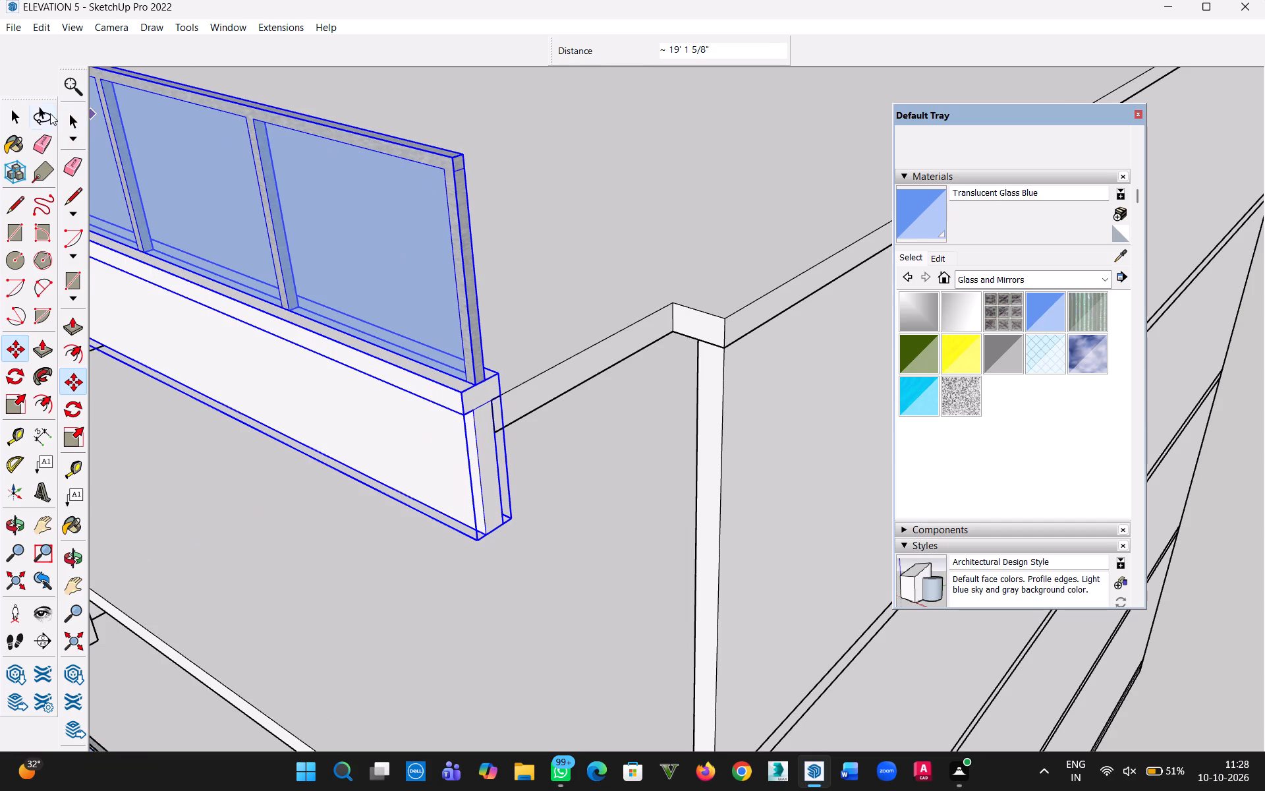
{"action": "left_click", "coordinate": [13, 120]}
{"action": "left_click", "coordinate": [604, 255]}
Paint the panels inside the lowest full-length railing group with Translucent Glass Blue and close the group.
{"action": "scroll", "coordinate": [467, 312], "scroll_direction": "down", "scroll_amount": 9}
{"action": "middle_click_drag", "start_coordinate": [391, 553], "coordinate": [455, 524]}
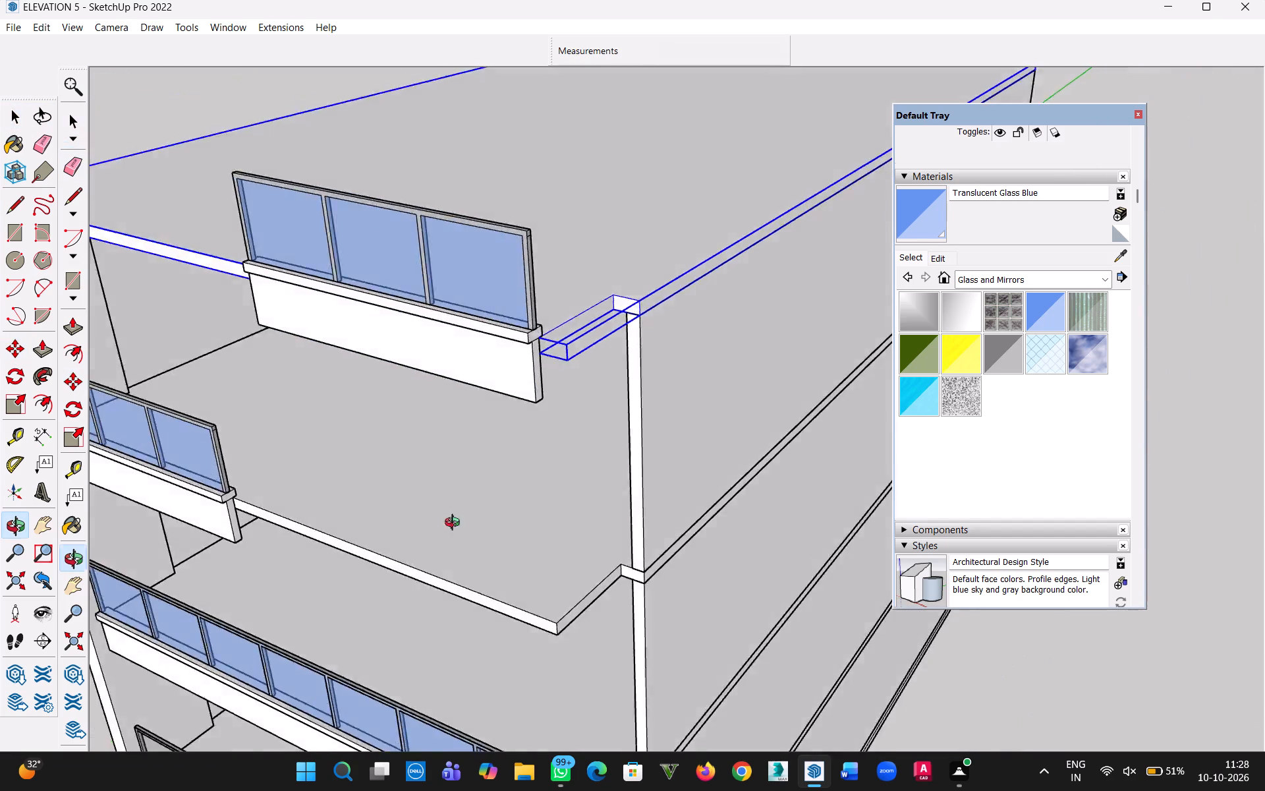
{"action": "middle_click_drag", "start_coordinate": [455, 524], "coordinate": [716, 299]}
{"action": "scroll", "coordinate": [582, 357], "scroll_direction": "down", "scroll_amount": 12}
{"action": "middle_click_drag", "start_coordinate": [537, 388], "coordinate": [550, 471]}
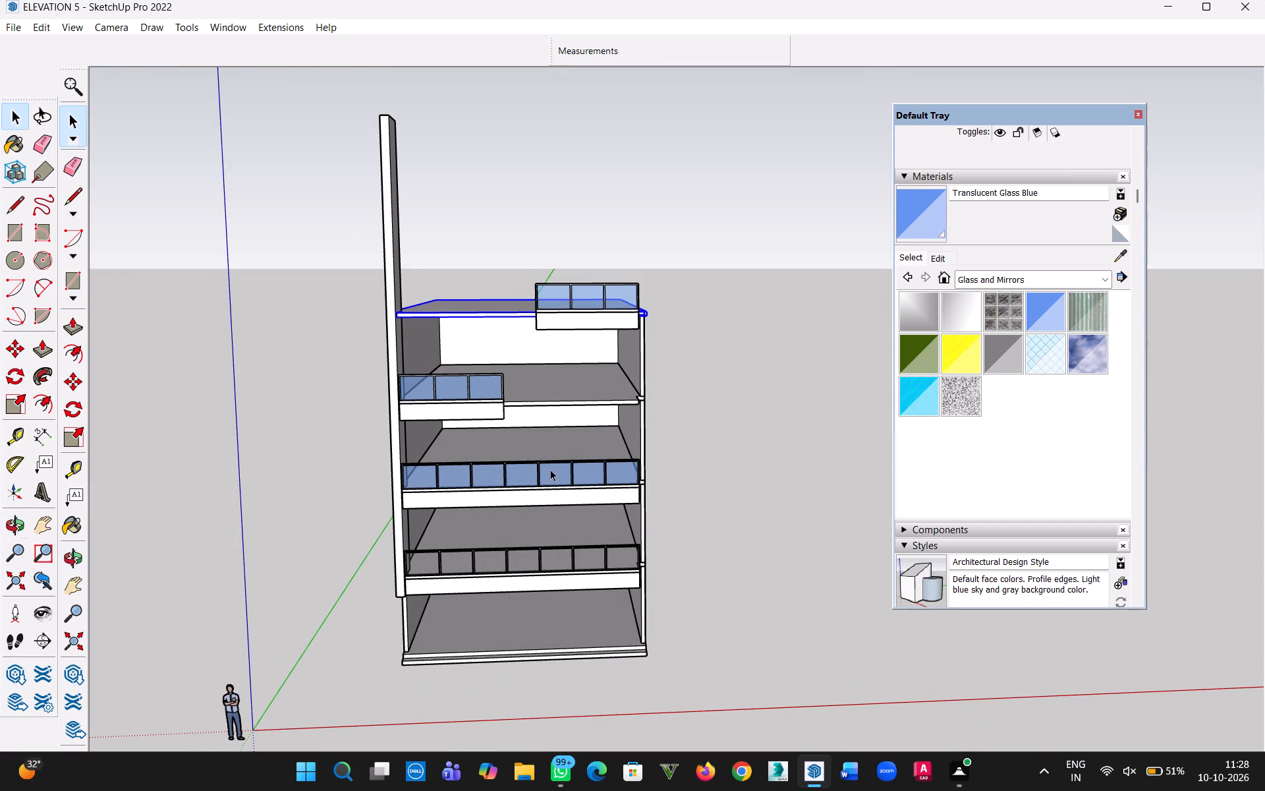
{"action": "scroll", "coordinate": [586, 537], "scroll_direction": "up", "scroll_amount": 7}
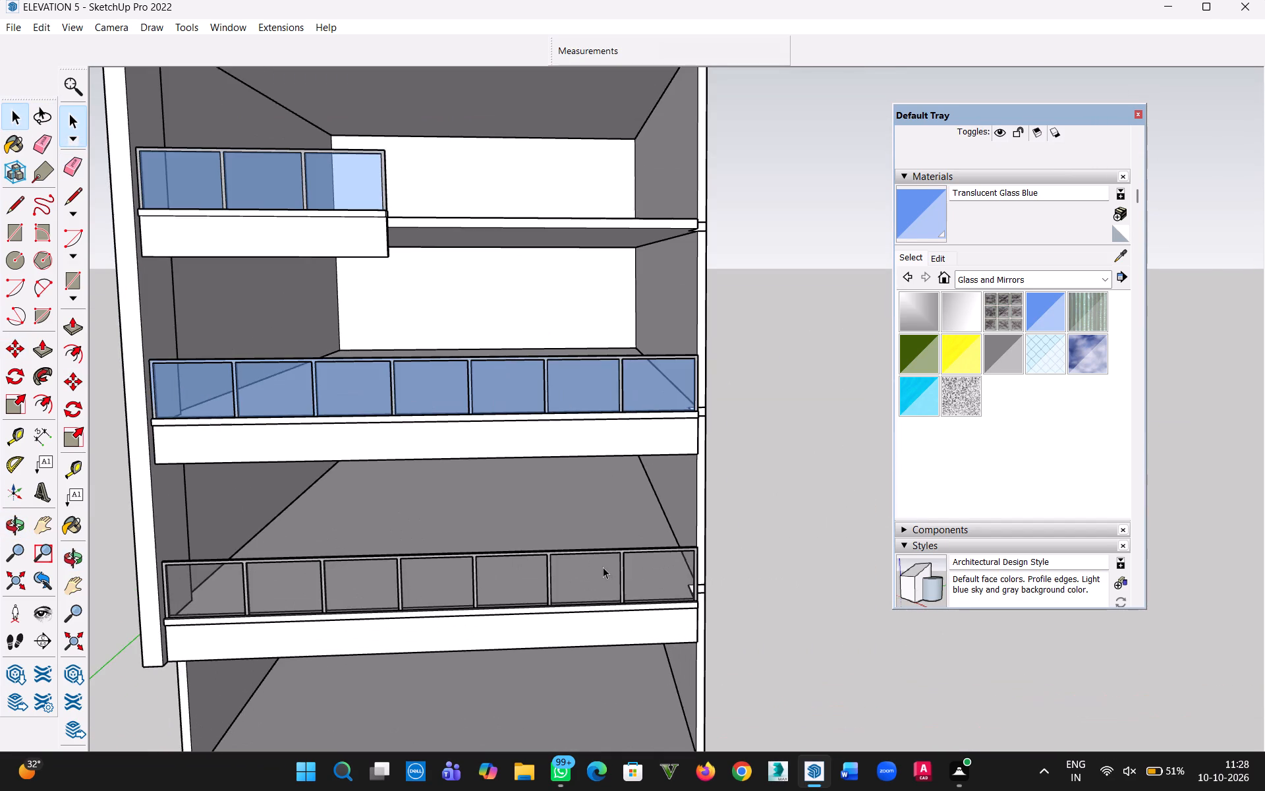
{"action": "double_click", "coordinate": [602, 564]}
{"action": "key", "text": "b"}
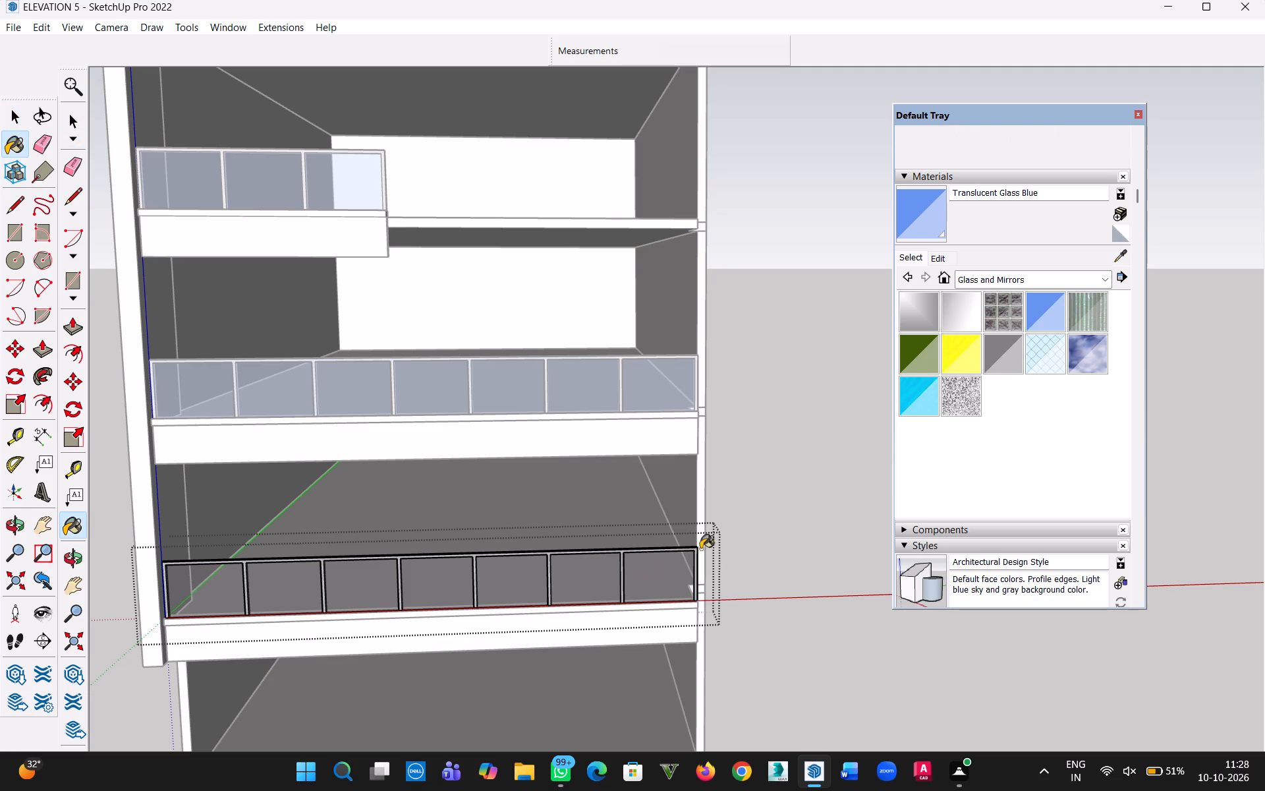
{"action": "left_click", "coordinate": [1040, 297]}
{"action": "left_click", "coordinate": [646, 585]}
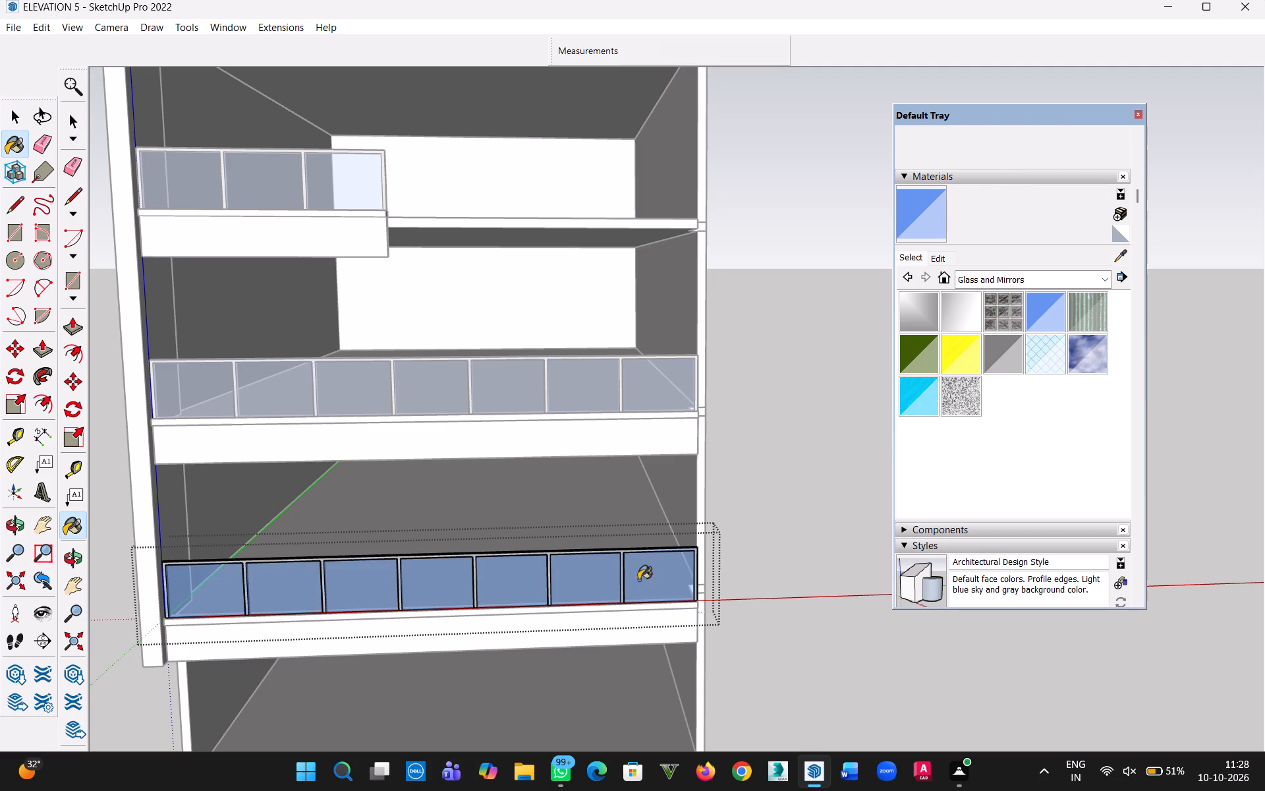
{"action": "left_click", "coordinate": [18, 119]}
{"action": "left_click", "coordinate": [740, 322]}
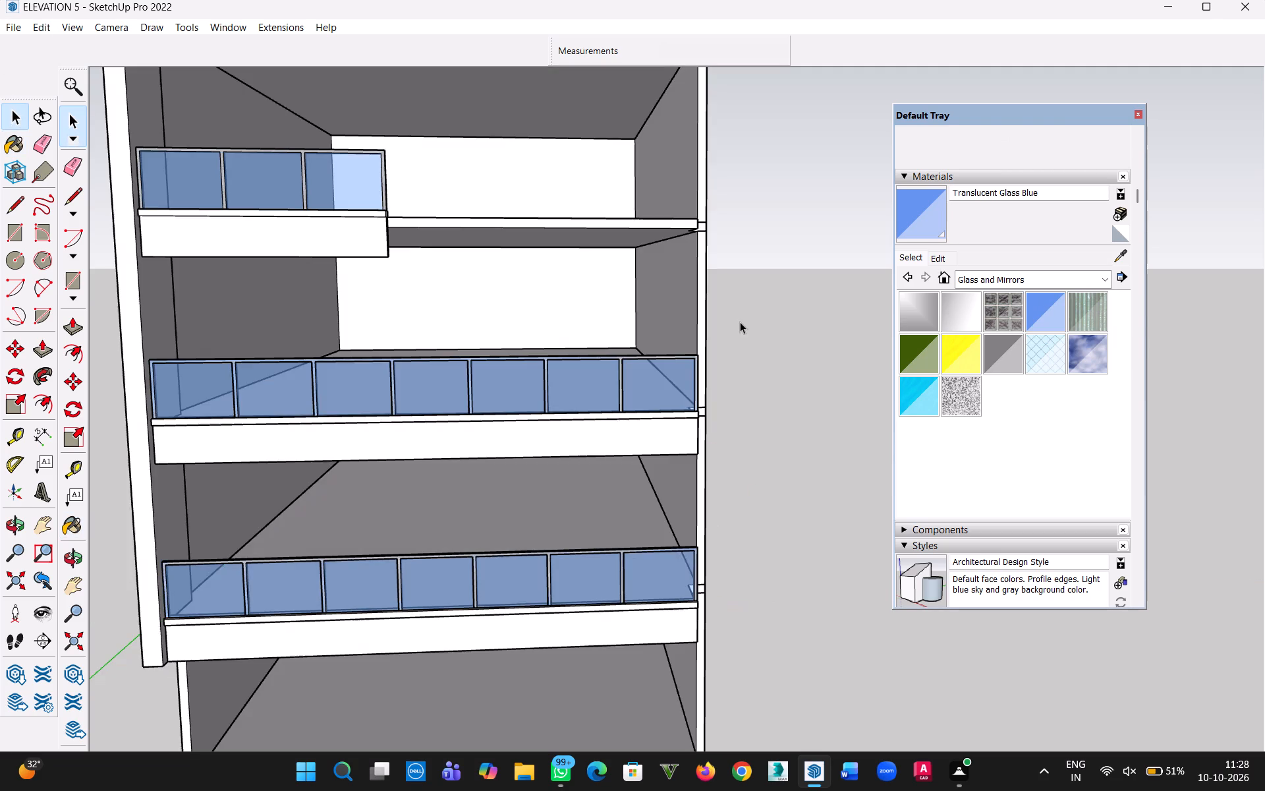
Delete all construction guides from the model.
{"action": "scroll", "coordinate": [740, 322], "scroll_direction": "down", "scroll_amount": 8}
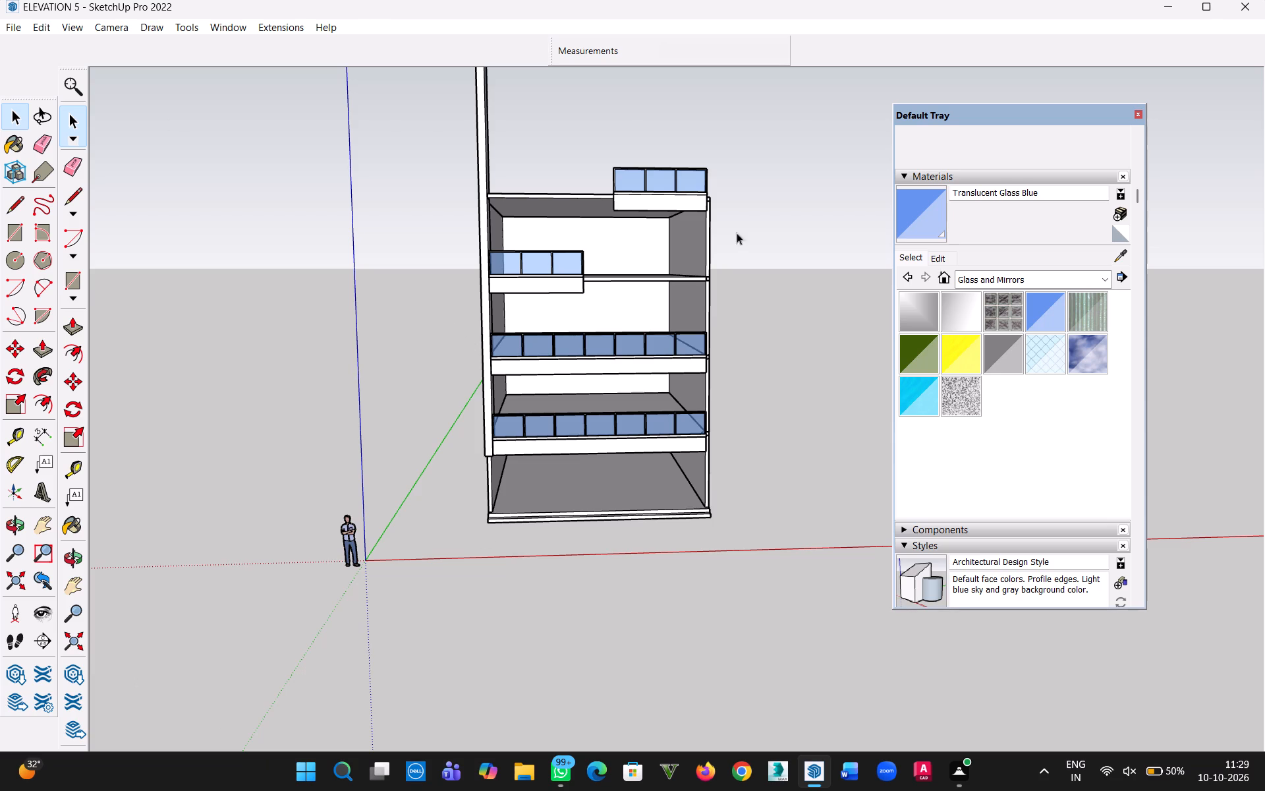
{"action": "middle_click_drag", "start_coordinate": [719, 281], "coordinate": [515, 459]}
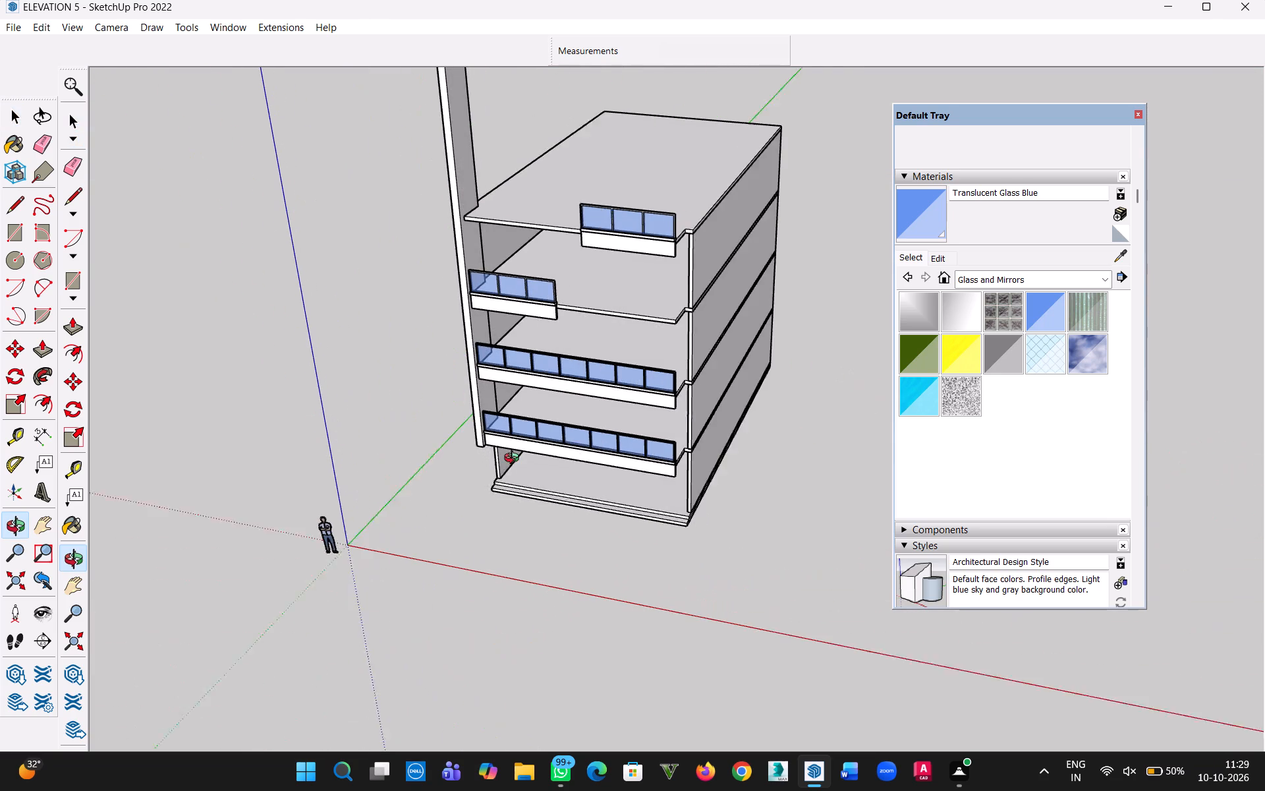
{"action": "middle_click_drag", "start_coordinate": [515, 459], "coordinate": [509, 462]}
{"action": "left_click", "coordinate": [44, 25]}
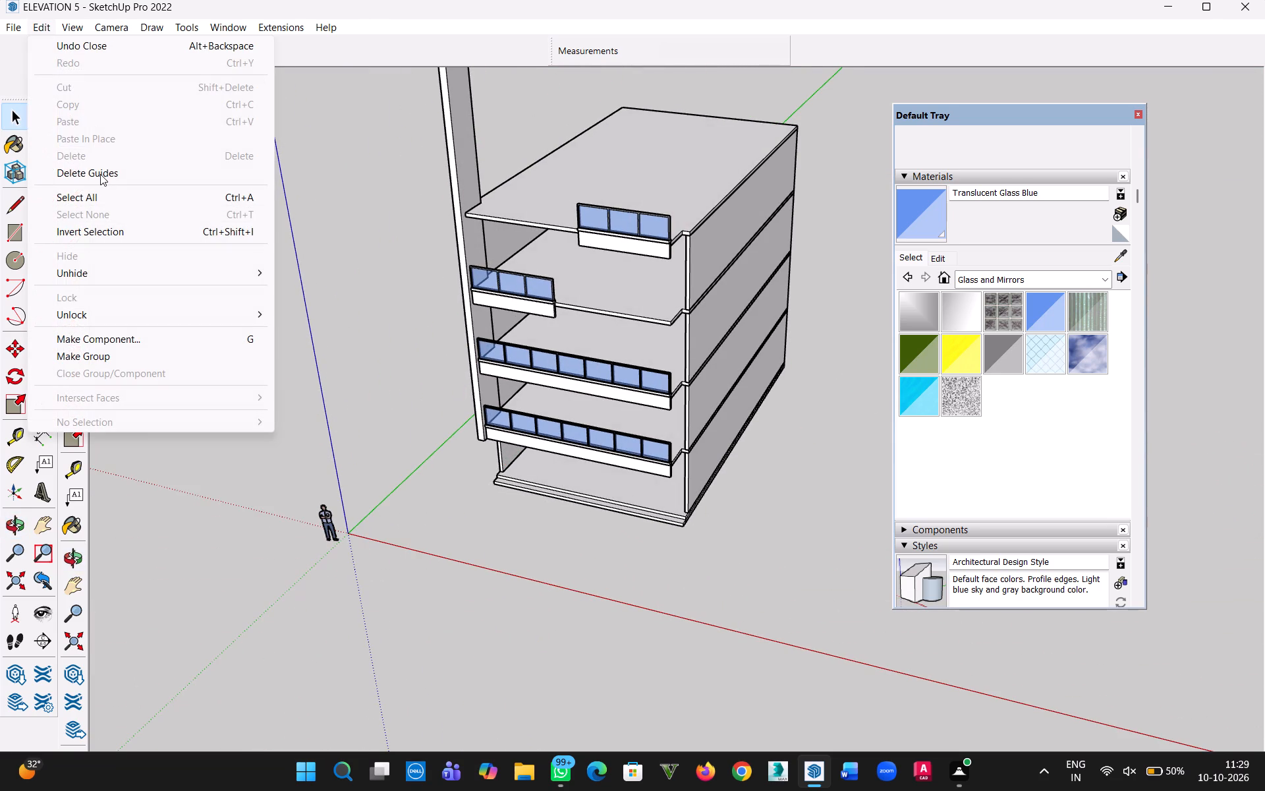
{"action": "left_click", "coordinate": [105, 175]}
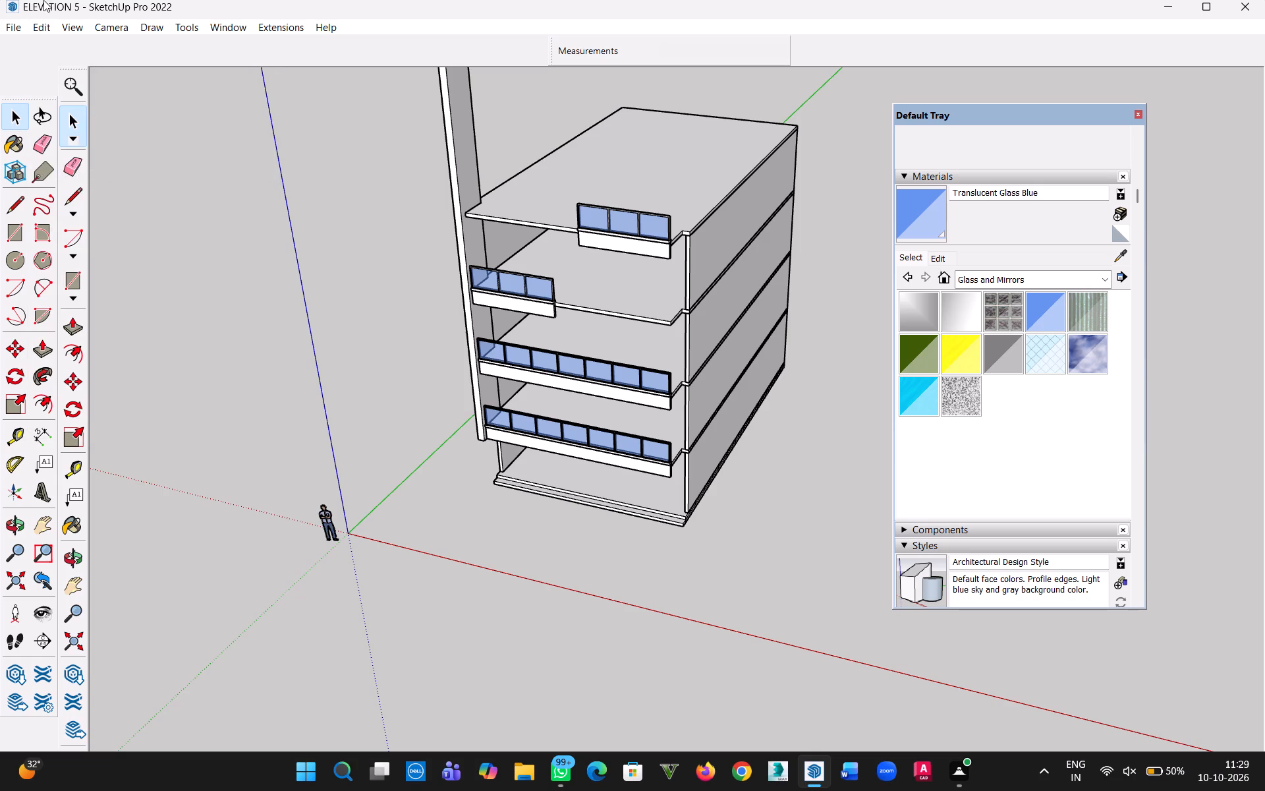
Unhide all hidden objects in the model.
{"action": "left_click", "coordinate": [38, 27]}
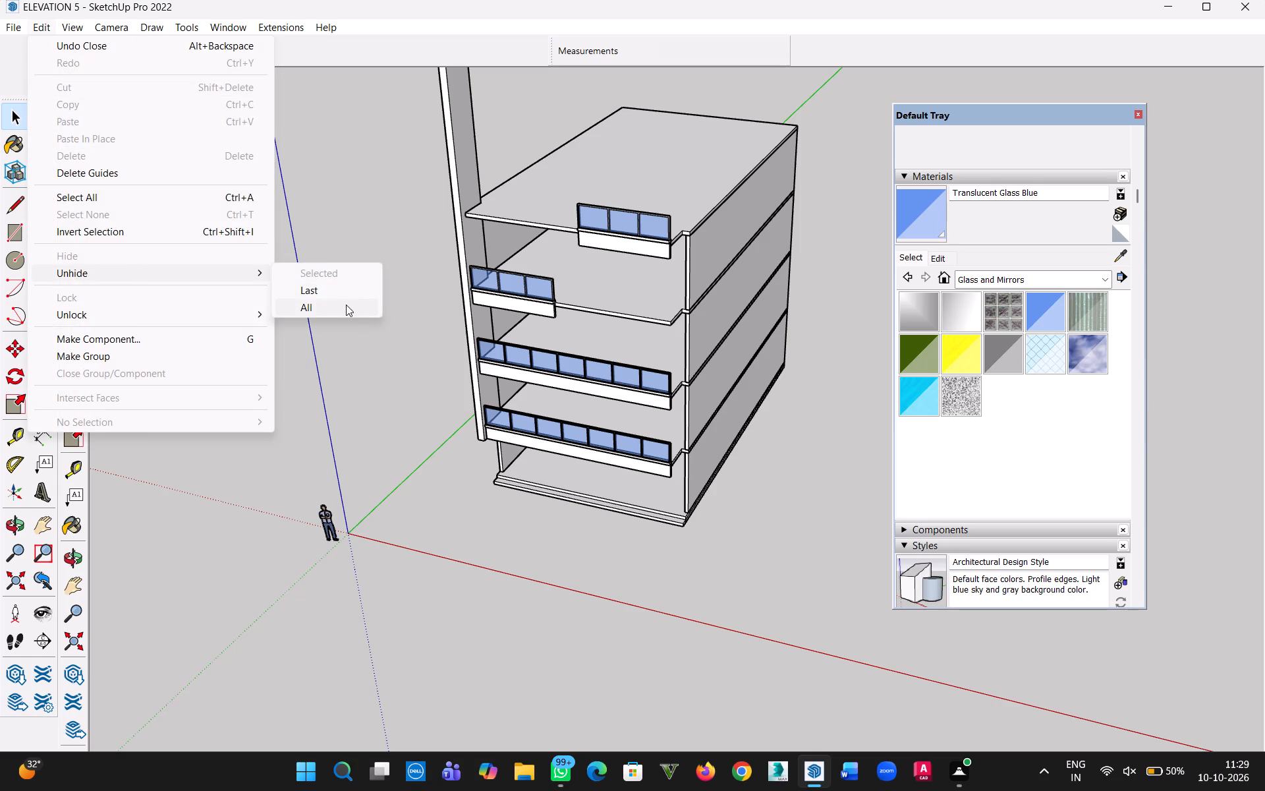
{"action": "left_click", "coordinate": [342, 306]}
{"action": "left_click", "coordinate": [388, 318]}
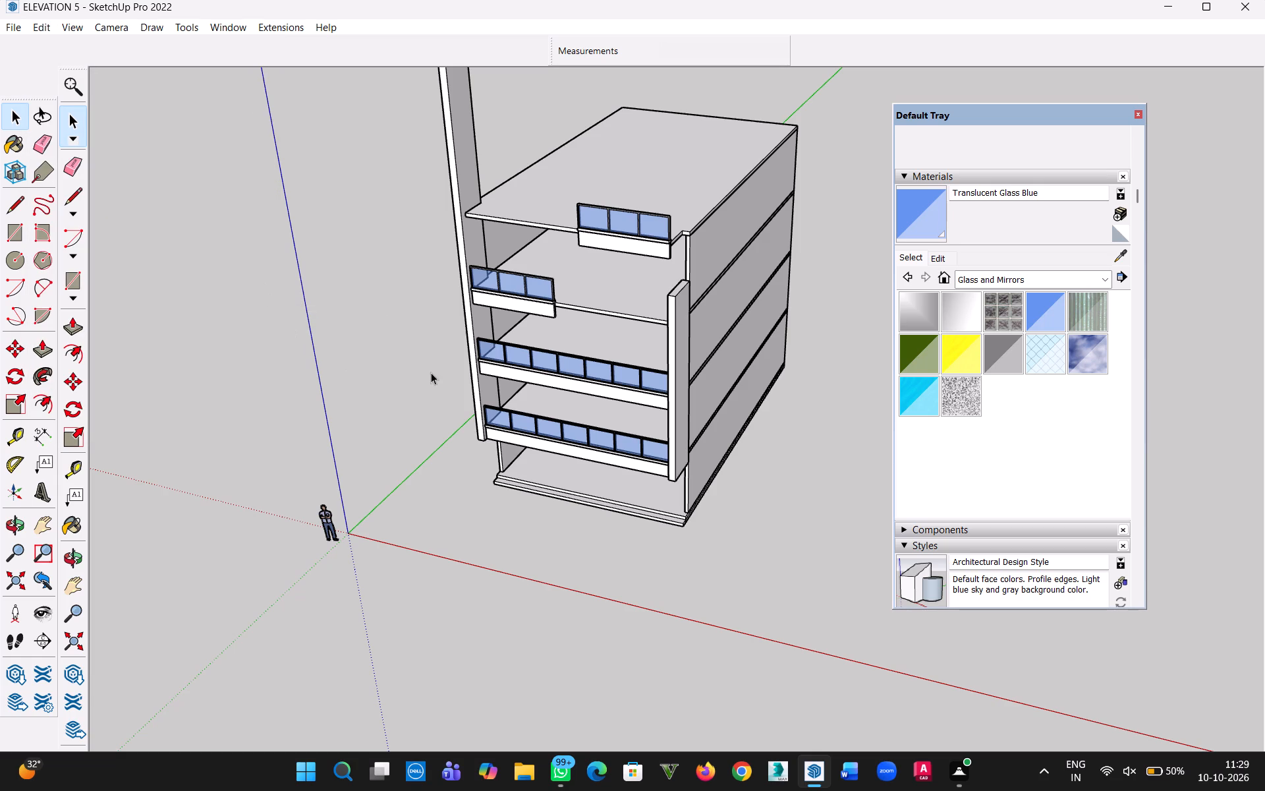
Open the tall front corner column group and push/pull its front face outward by 1'.
{"action": "scroll", "coordinate": [428, 378], "scroll_direction": "up", "scroll_amount": 3}
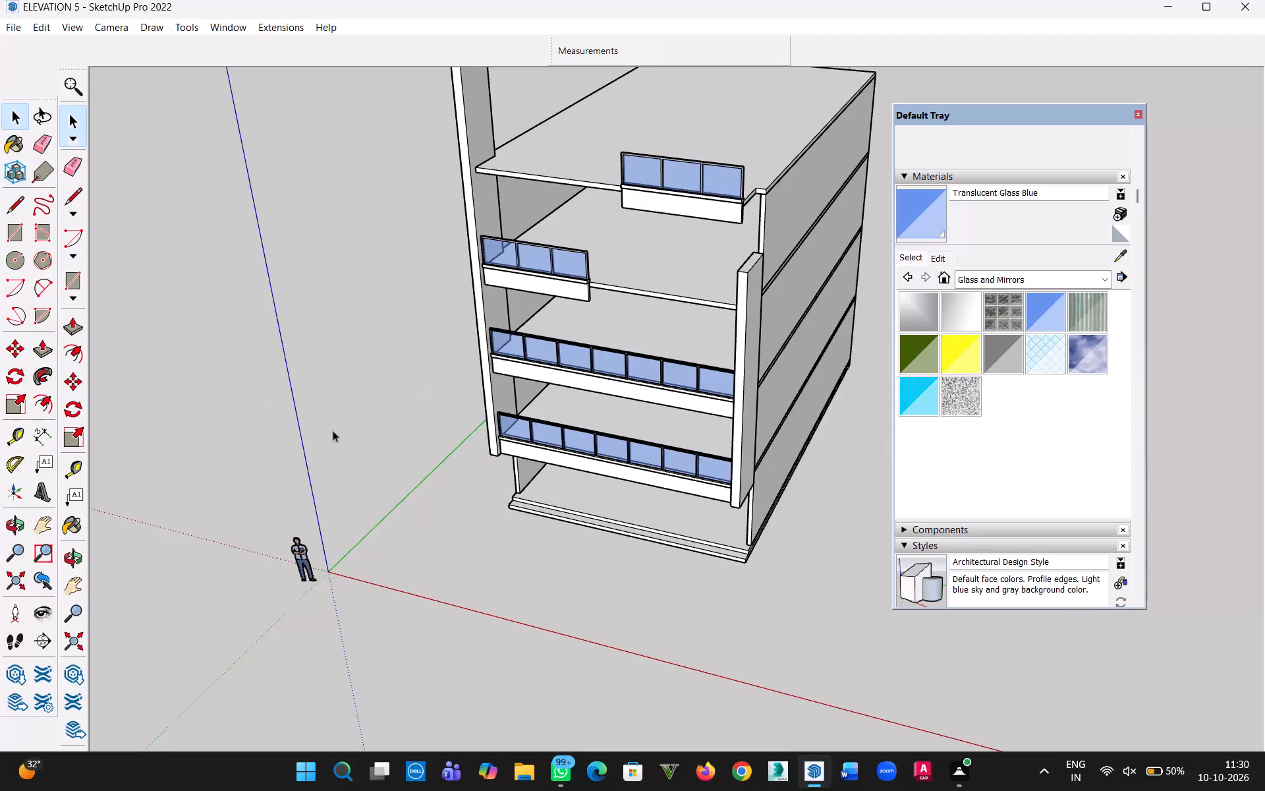
{"action": "middle_click_drag", "start_coordinate": [343, 430], "coordinate": [450, 413]}
{"action": "scroll", "coordinate": [459, 411], "scroll_direction": "up", "scroll_amount": 7}
{"action": "middle_click_drag", "start_coordinate": [476, 454], "coordinate": [411, 370]}
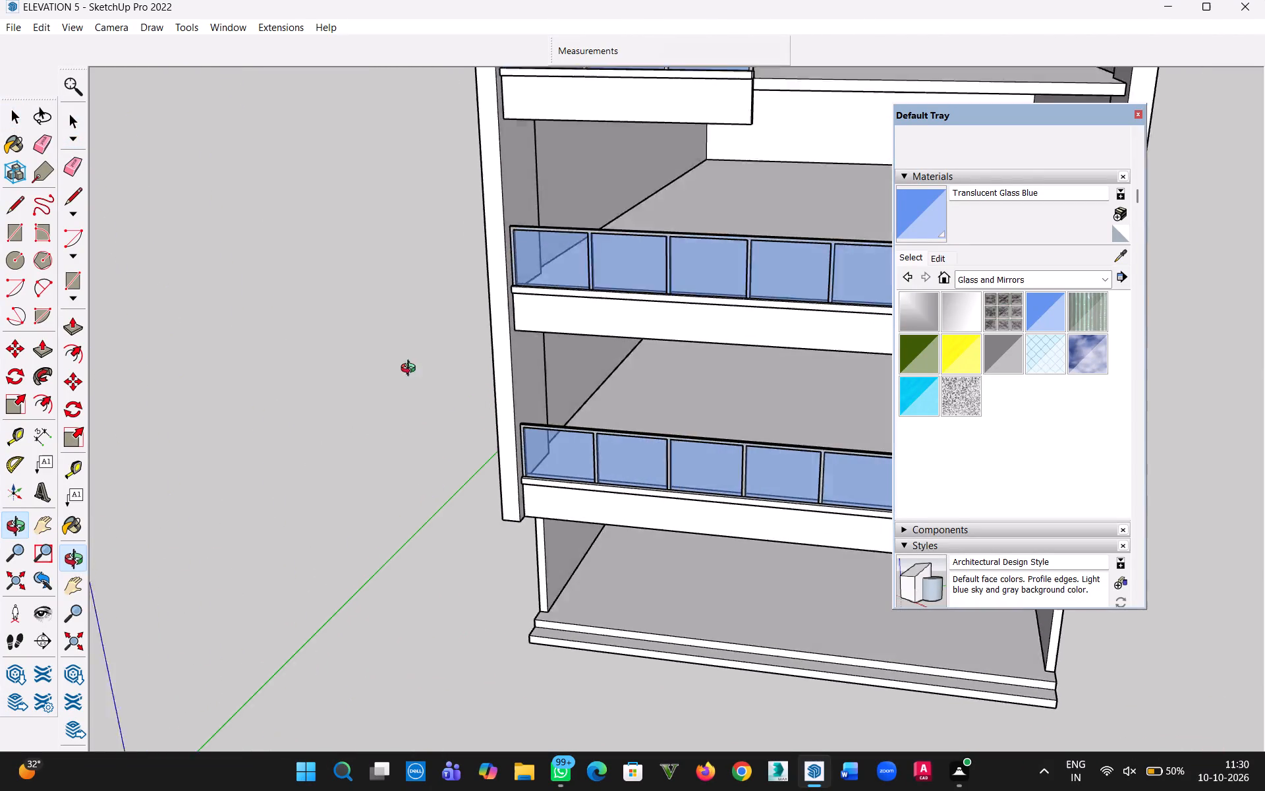
{"action": "middle_click_drag", "start_coordinate": [411, 370], "coordinate": [375, 339]}
{"action": "scroll", "coordinate": [446, 366], "scroll_direction": "up", "scroll_amount": 2}
{"action": "scroll", "coordinate": [528, 415], "scroll_direction": "up", "scroll_amount": 2}
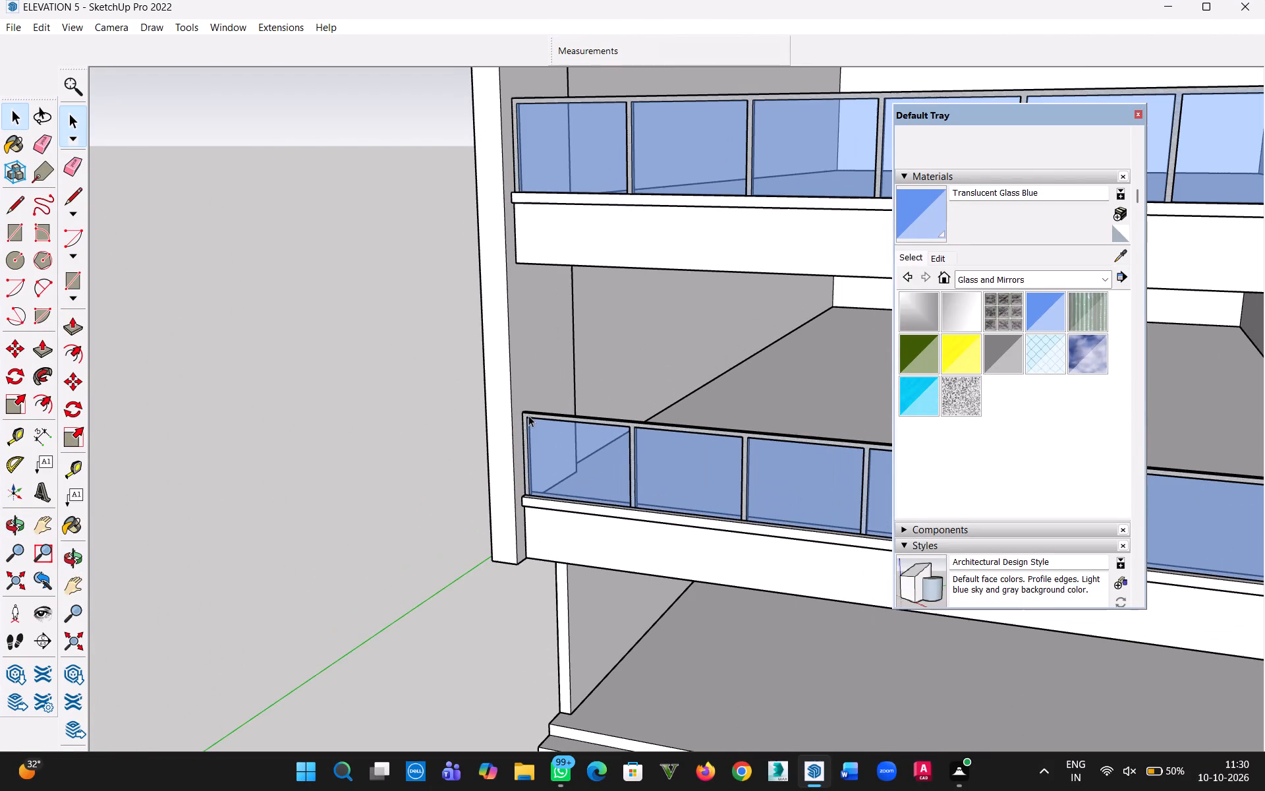
{"action": "left_click", "coordinate": [499, 376]}
{"action": "double_click", "coordinate": [499, 376]}
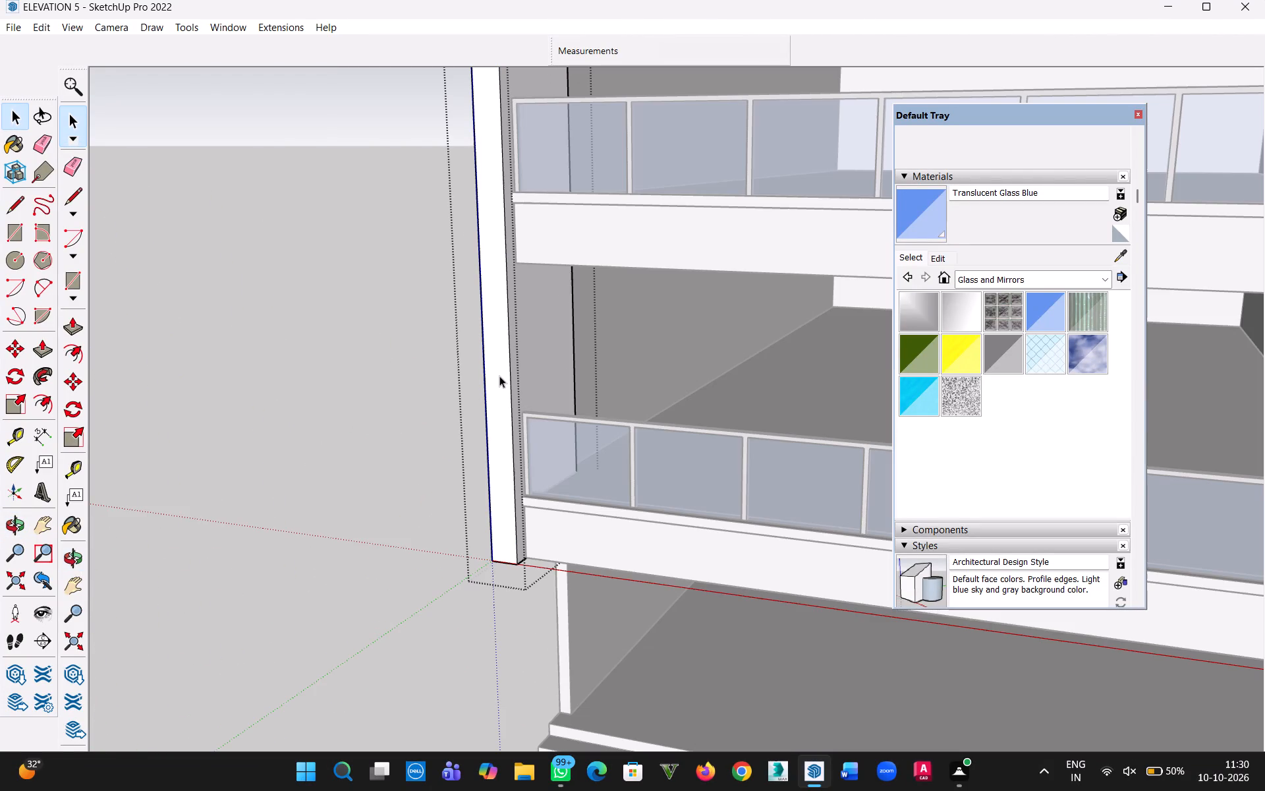
{"action": "key", "text": "p"}
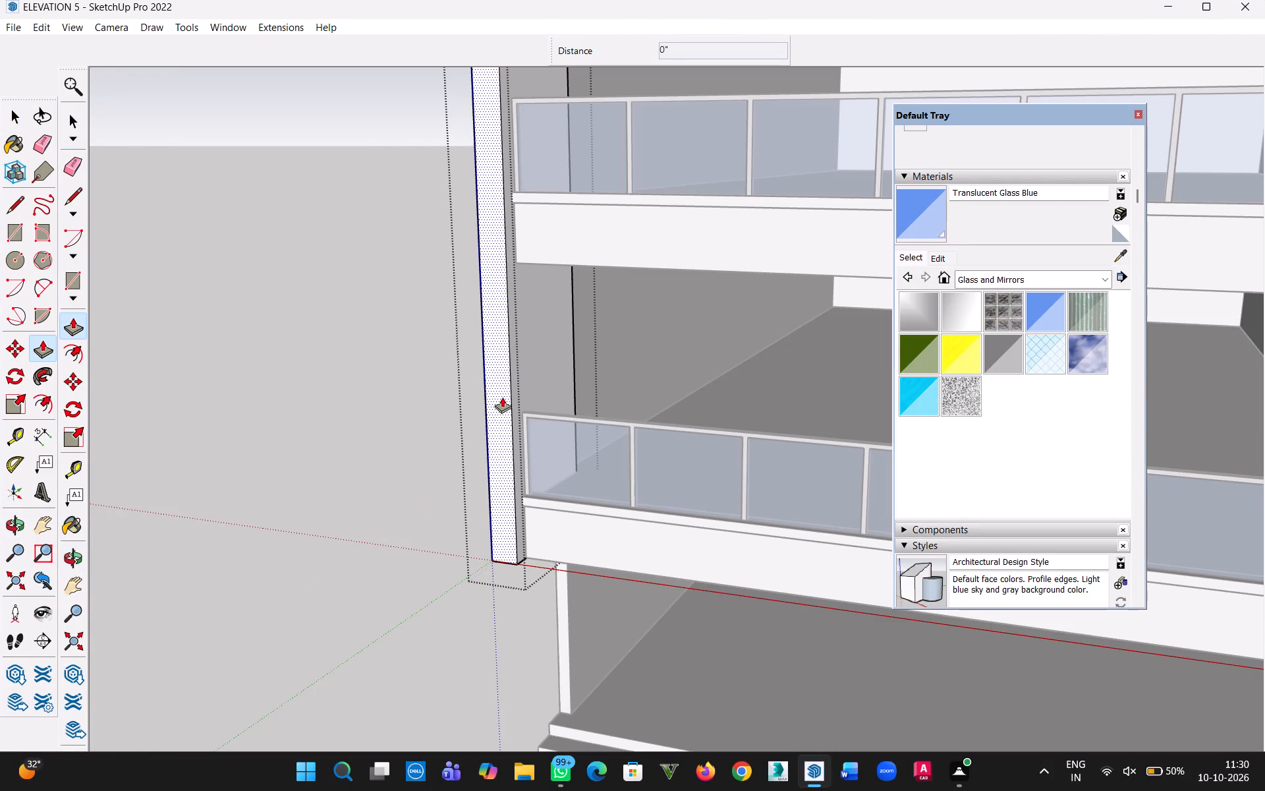
{"action": "left_click", "coordinate": [502, 397]}
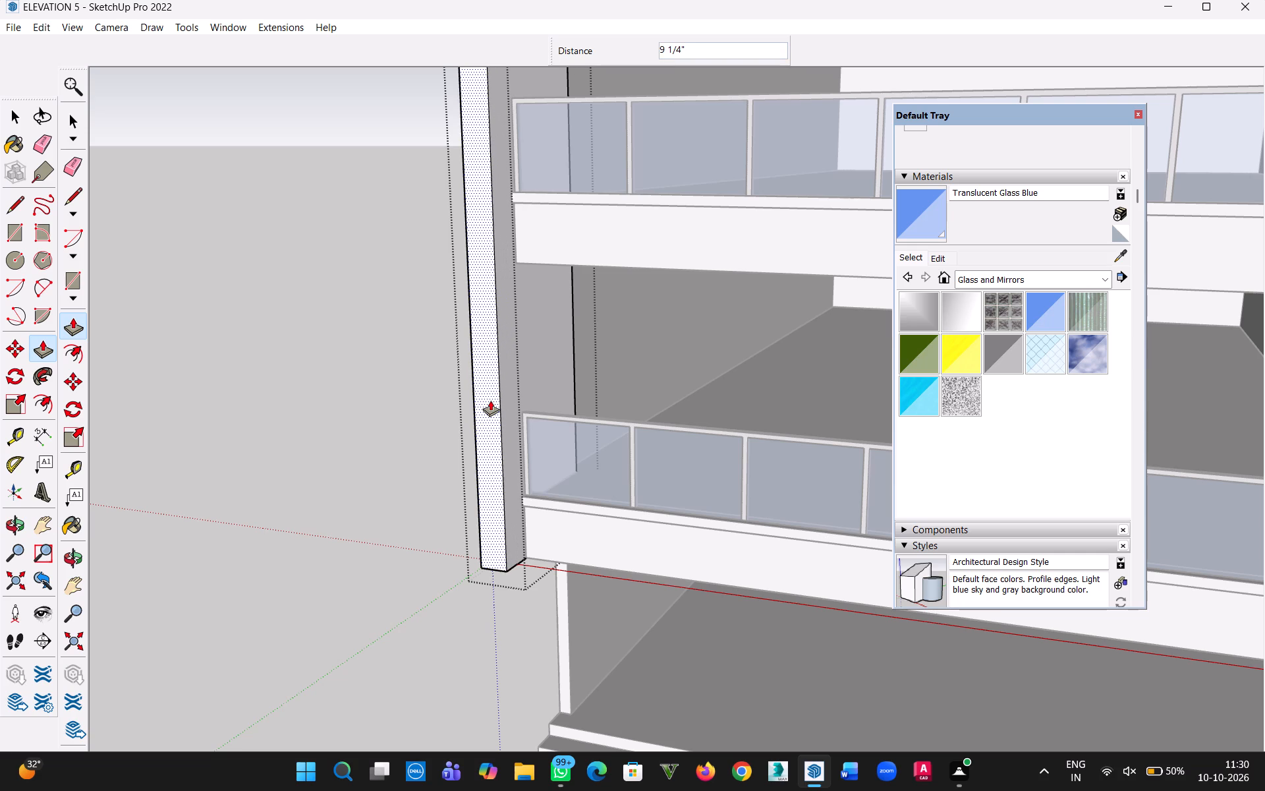
{"action": "type", "text": "1'"}
{"action": "key", "text": "Return"}
Extend the front face of the shorter front corner column by the same 1' inside its group, and close the group.
{"action": "scroll", "coordinate": [479, 442], "scroll_direction": "down", "scroll_amount": 4}
{"action": "key", "text": "h"}
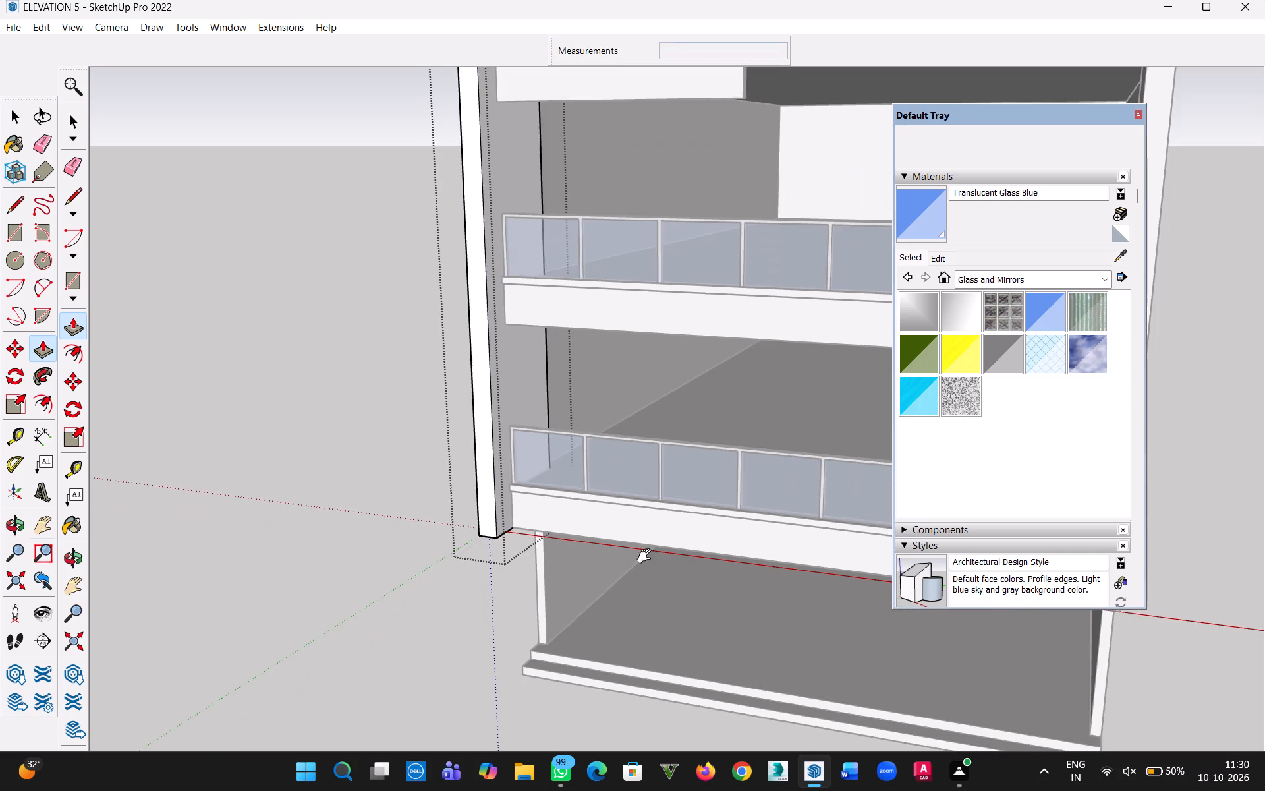
{"action": "left_click_drag", "start_coordinate": [647, 556], "coordinate": [223, 478]}
{"action": "middle_click_drag", "start_coordinate": [259, 497], "coordinate": [485, 596]}
{"action": "key", "text": "Escape"}
{"action": "key", "text": "Escape"}
{"action": "key", "text": "Escape"}
{"action": "key", "text": "Escape"}
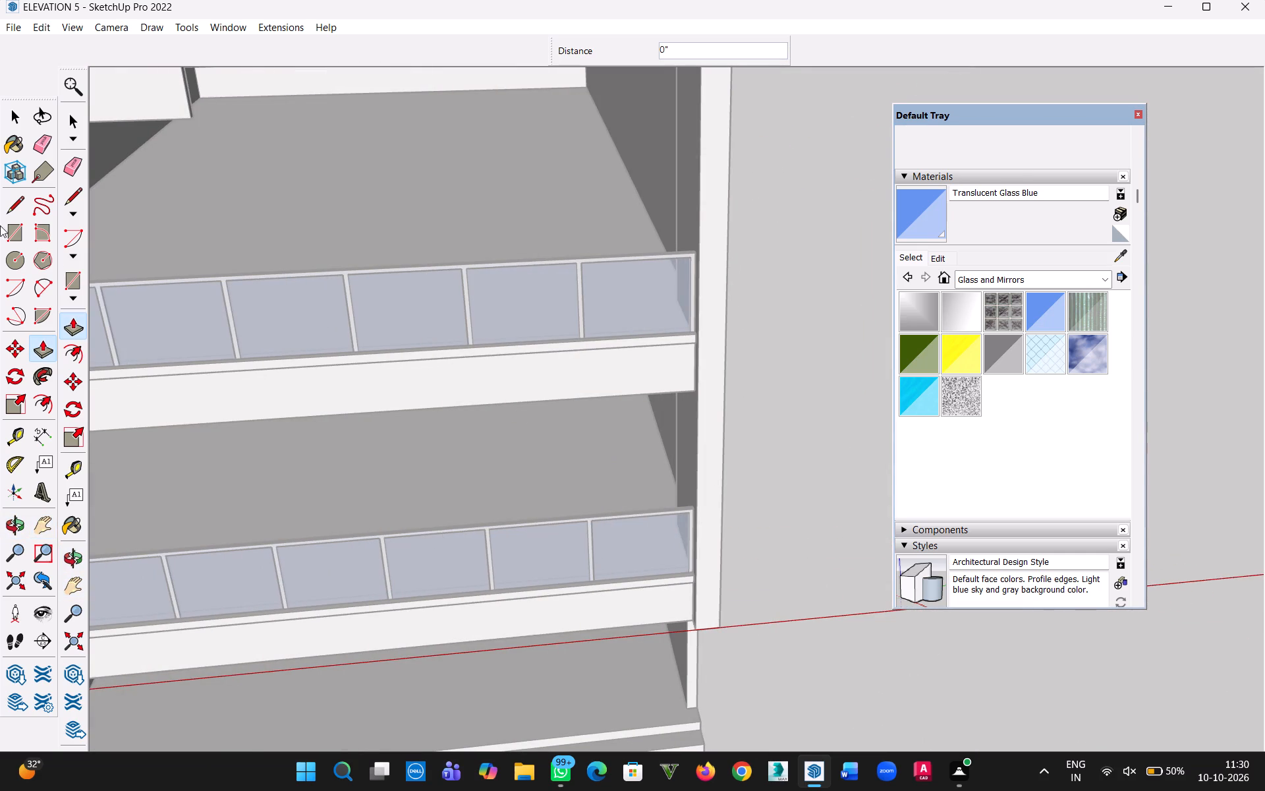
{"action": "left_click", "coordinate": [13, 117]}
{"action": "double_click", "coordinate": [706, 508]}
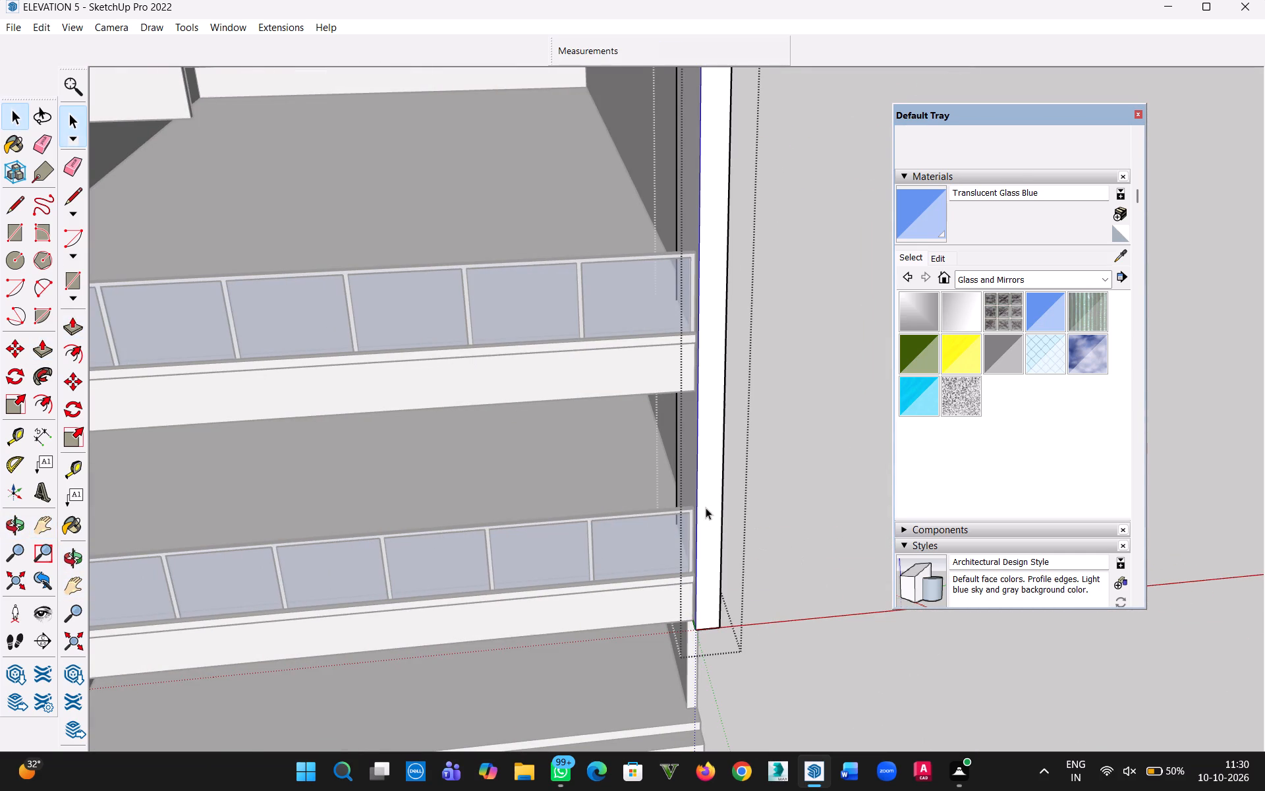
{"action": "key", "text": "p"}
{"action": "double_click", "coordinate": [714, 503]}
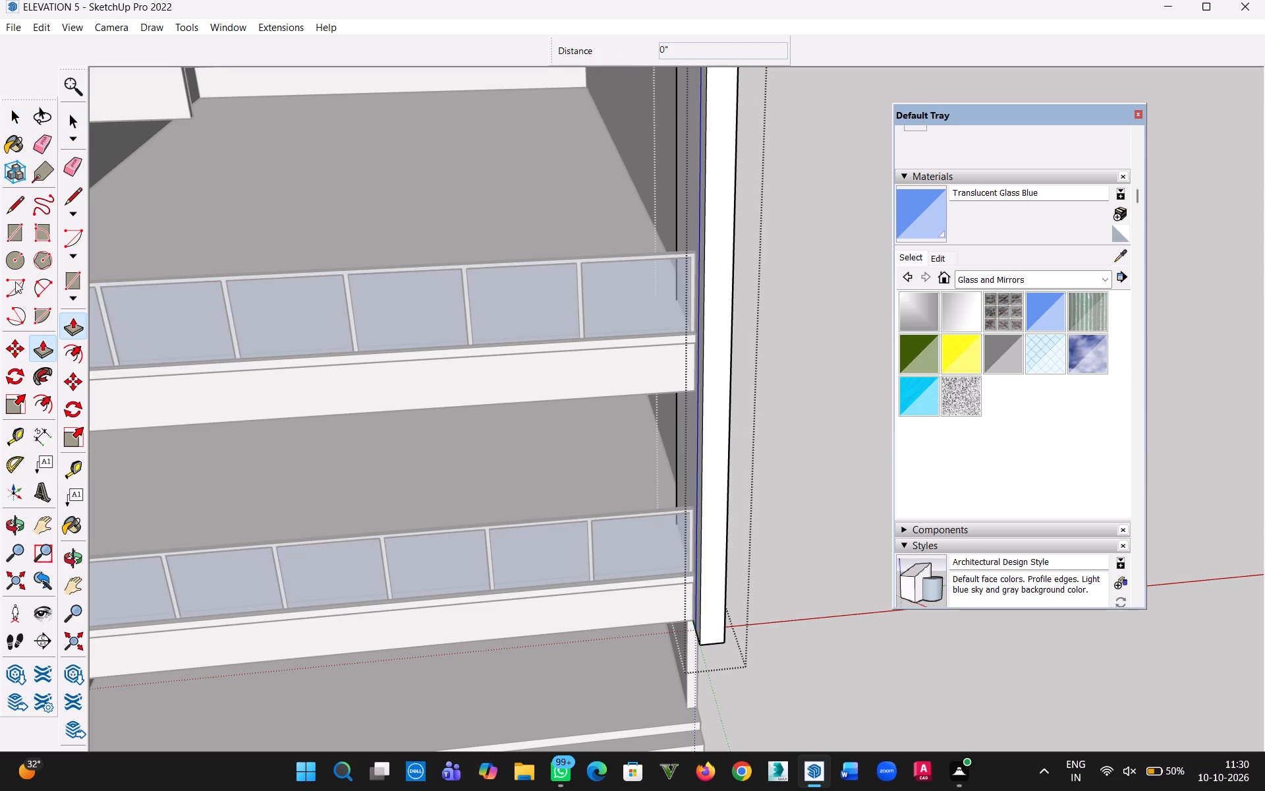
{"action": "left_click", "coordinate": [16, 121]}
{"action": "middle_click_drag", "start_coordinate": [541, 443], "coordinate": [698, 412]}
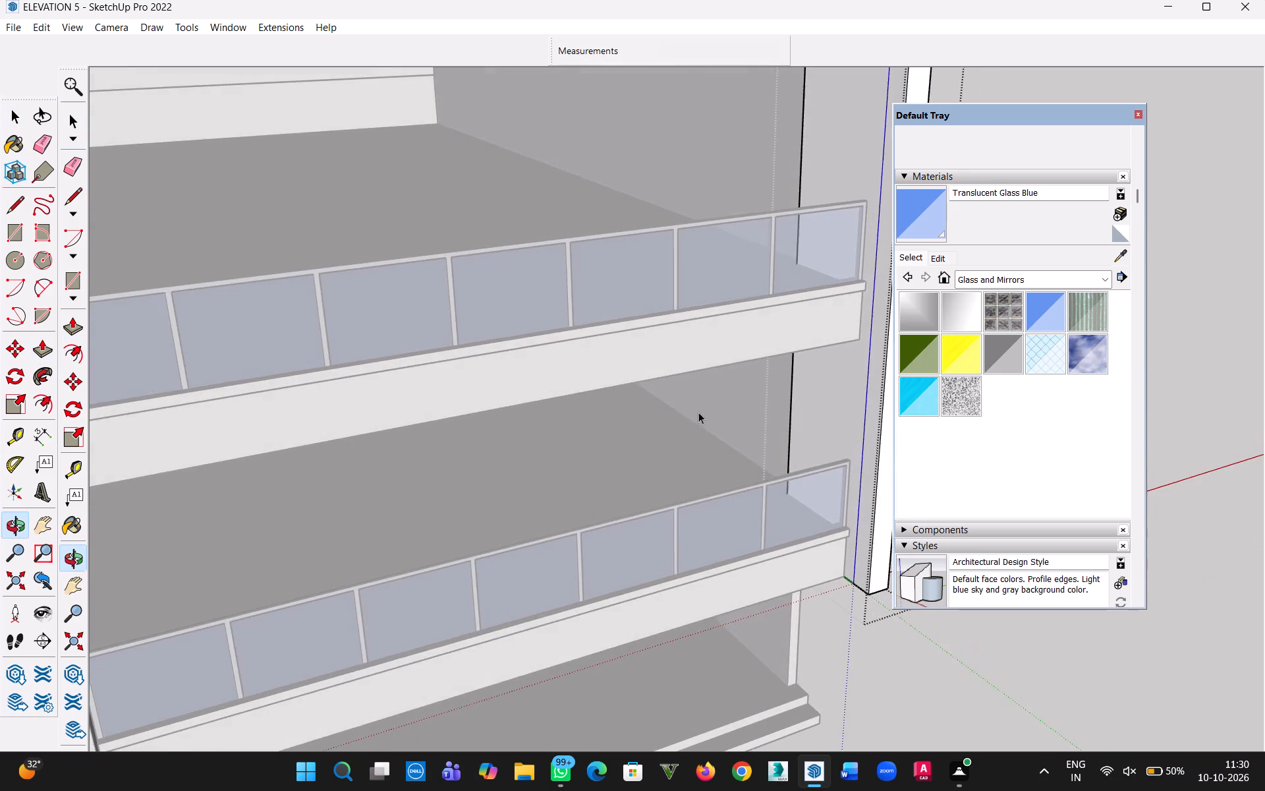
{"action": "scroll", "coordinate": [696, 415], "scroll_direction": "down", "scroll_amount": 5}
{"action": "left_click", "coordinate": [147, 276]}
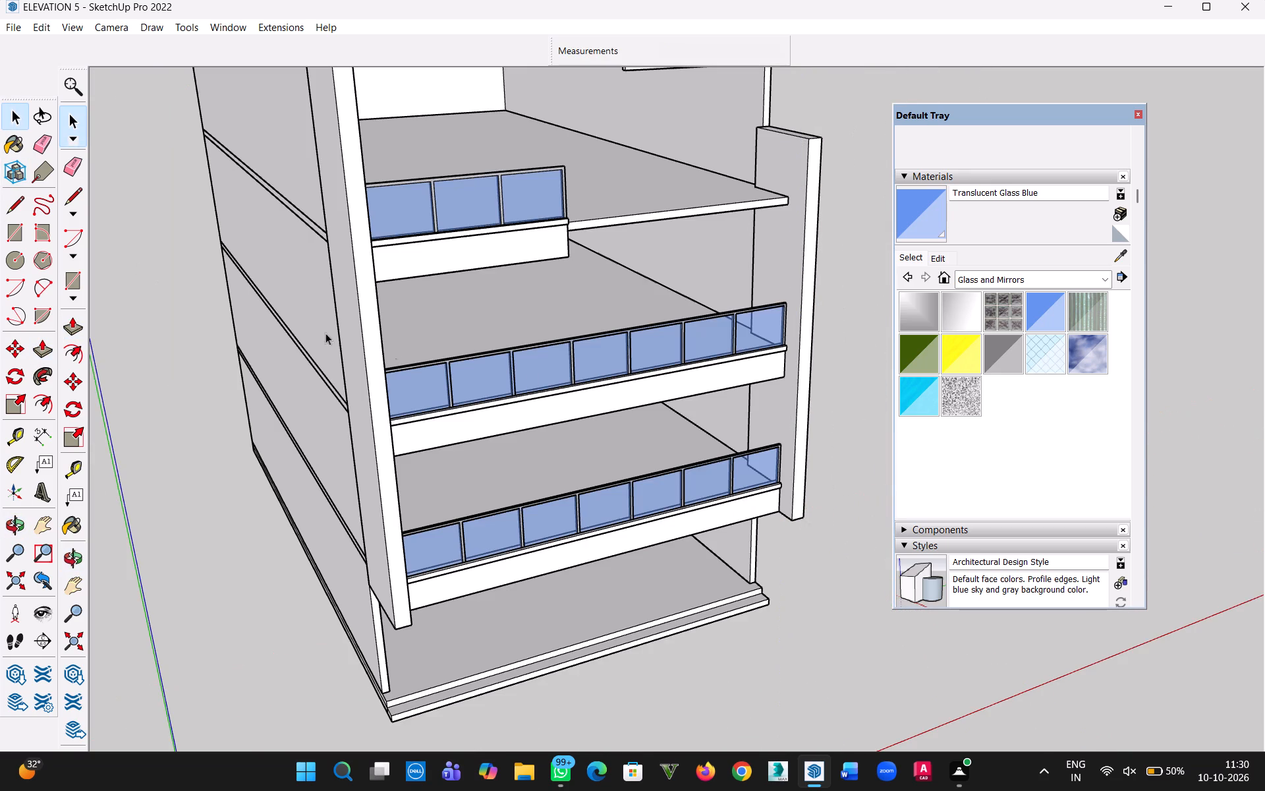
Place a construction guide 8' inward from the shorter column's inner bottom edge, crossing beneath the lowest full-length parapet.
{"action": "middle_click_drag", "start_coordinate": [766, 424], "coordinate": [435, 439]}
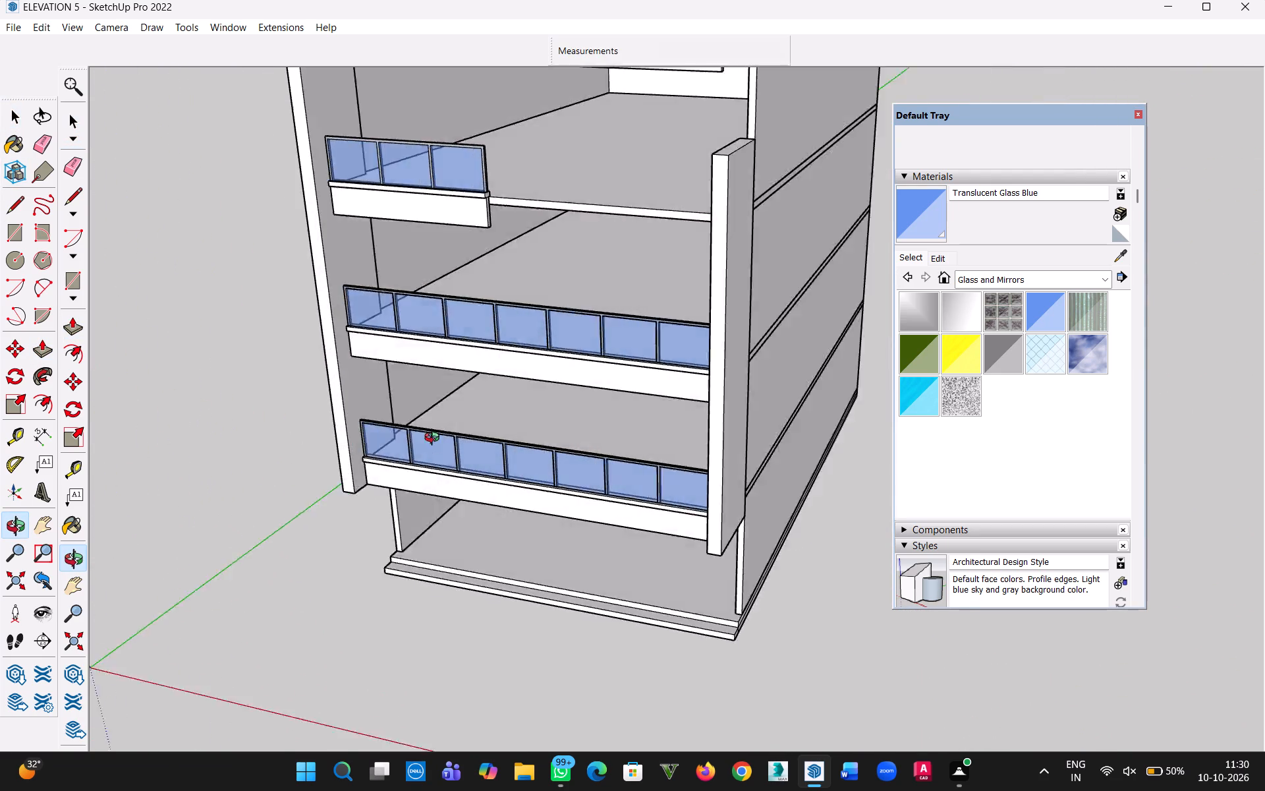
{"action": "middle_click_drag", "start_coordinate": [435, 439], "coordinate": [588, 441]}
{"action": "middle_click_drag", "start_coordinate": [328, 513], "coordinate": [335, 515]}
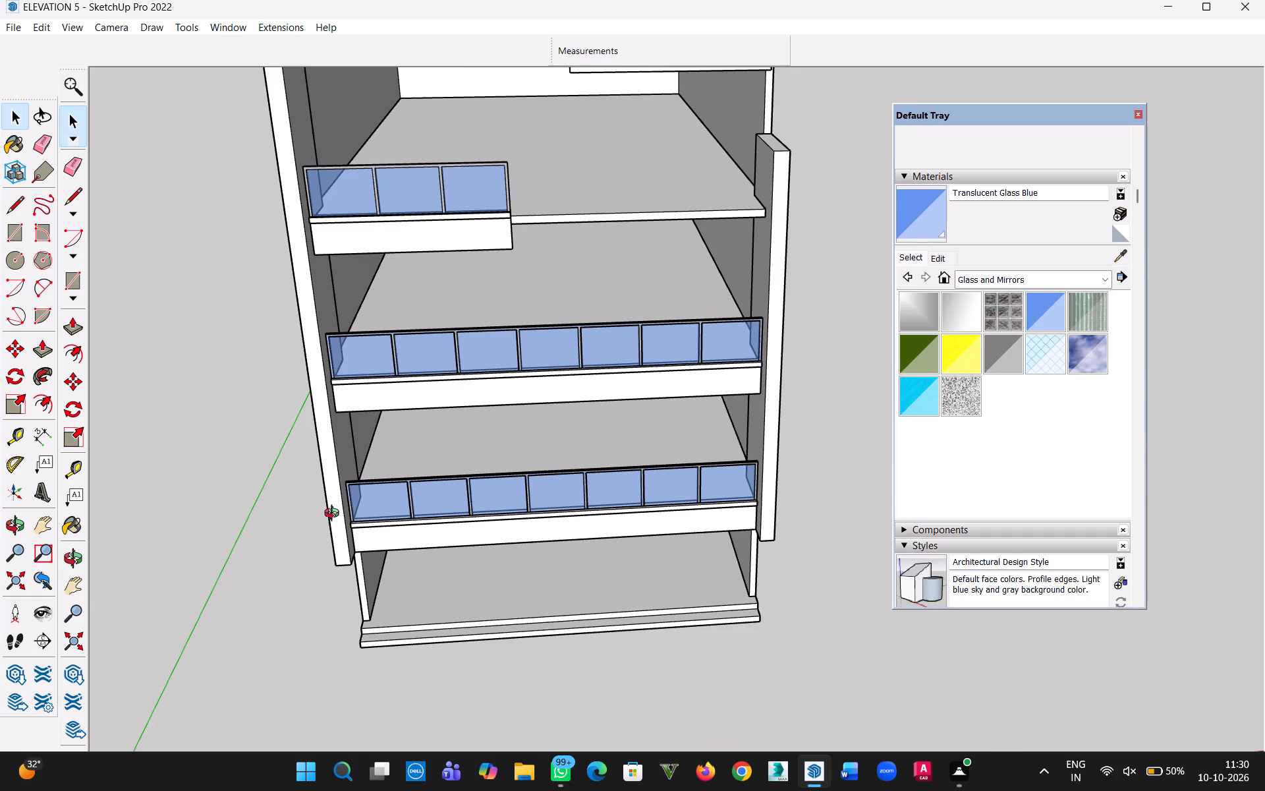
{"action": "middle_click_drag", "start_coordinate": [335, 515], "coordinate": [391, 506]}
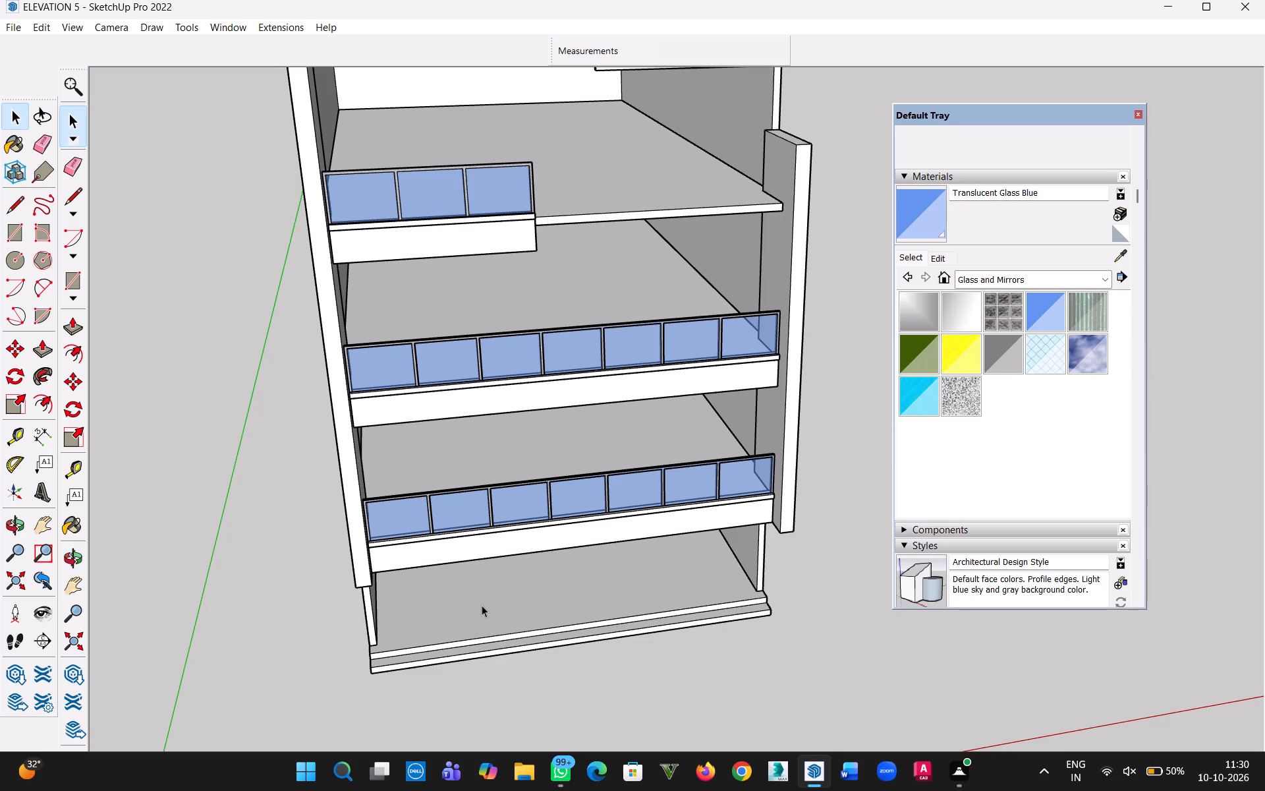
{"action": "middle_click_drag", "start_coordinate": [647, 540], "coordinate": [615, 600]}
{"action": "scroll", "coordinate": [752, 553], "scroll_direction": "up", "scroll_amount": 9}
{"action": "scroll", "coordinate": [714, 534], "scroll_direction": "down", "scroll_amount": 2}
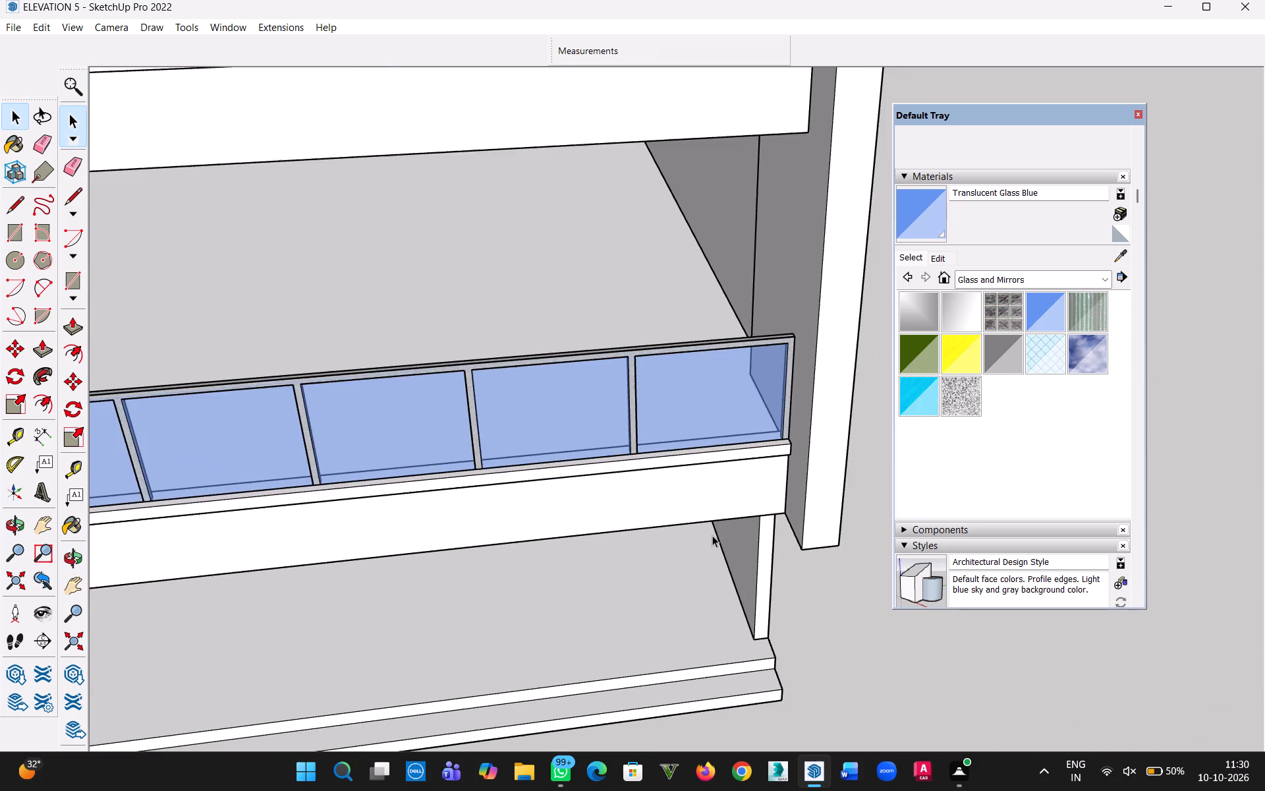
{"action": "middle_click_drag", "start_coordinate": [667, 550], "coordinate": [730, 527]}
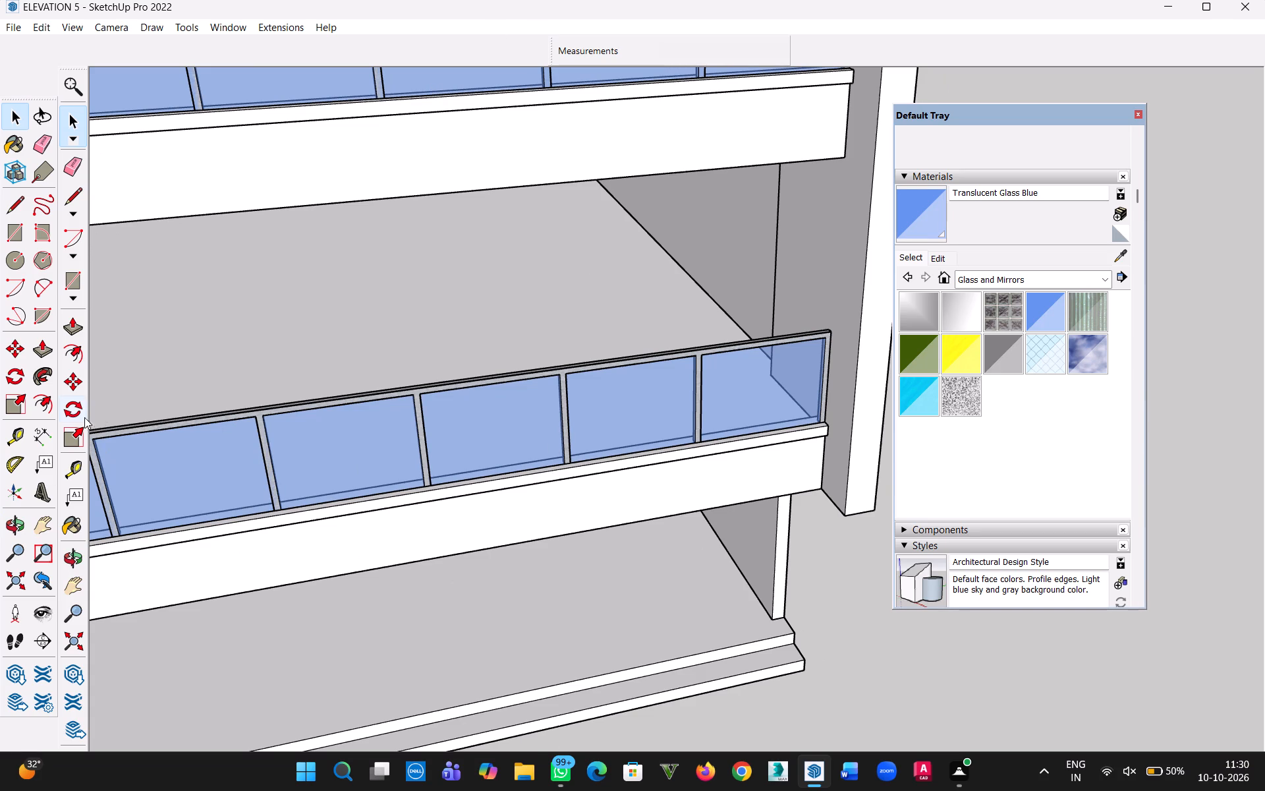
{"action": "left_click", "coordinate": [41, 237]}
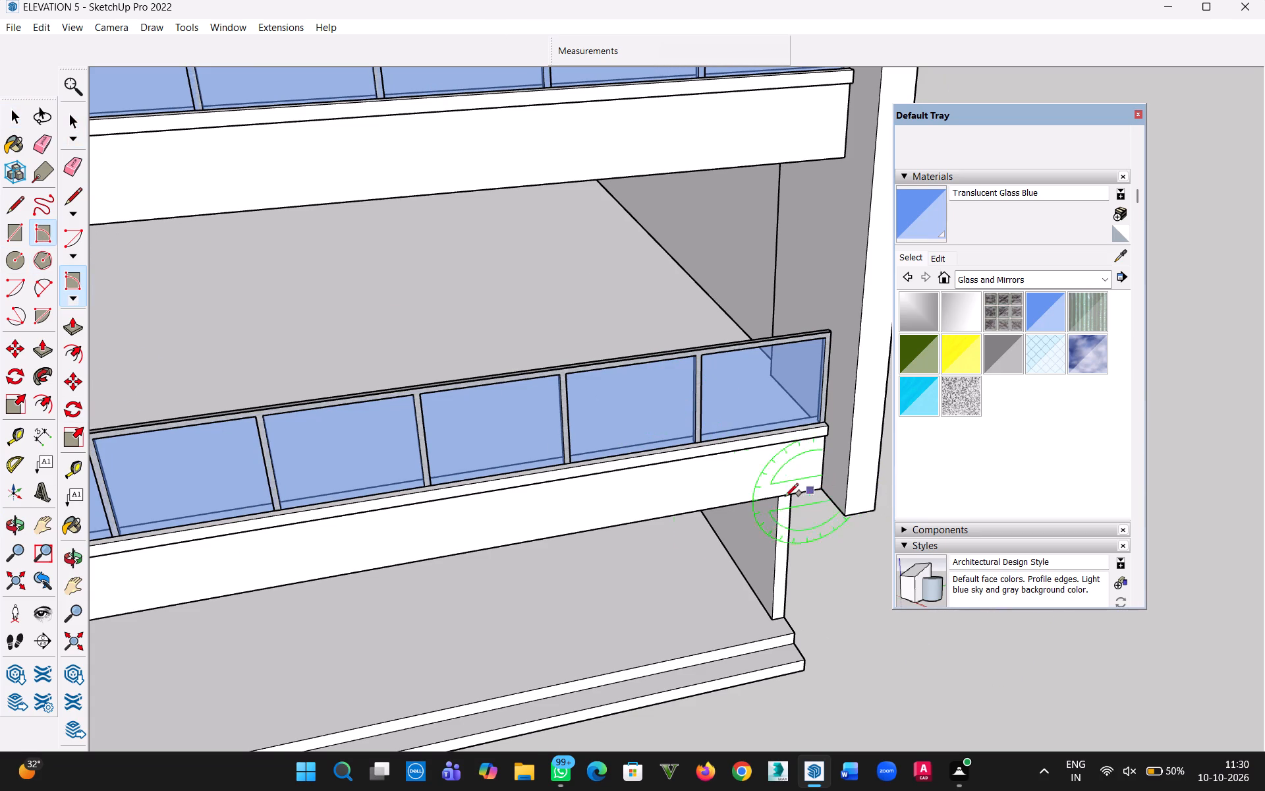
{"action": "key", "text": "t"}
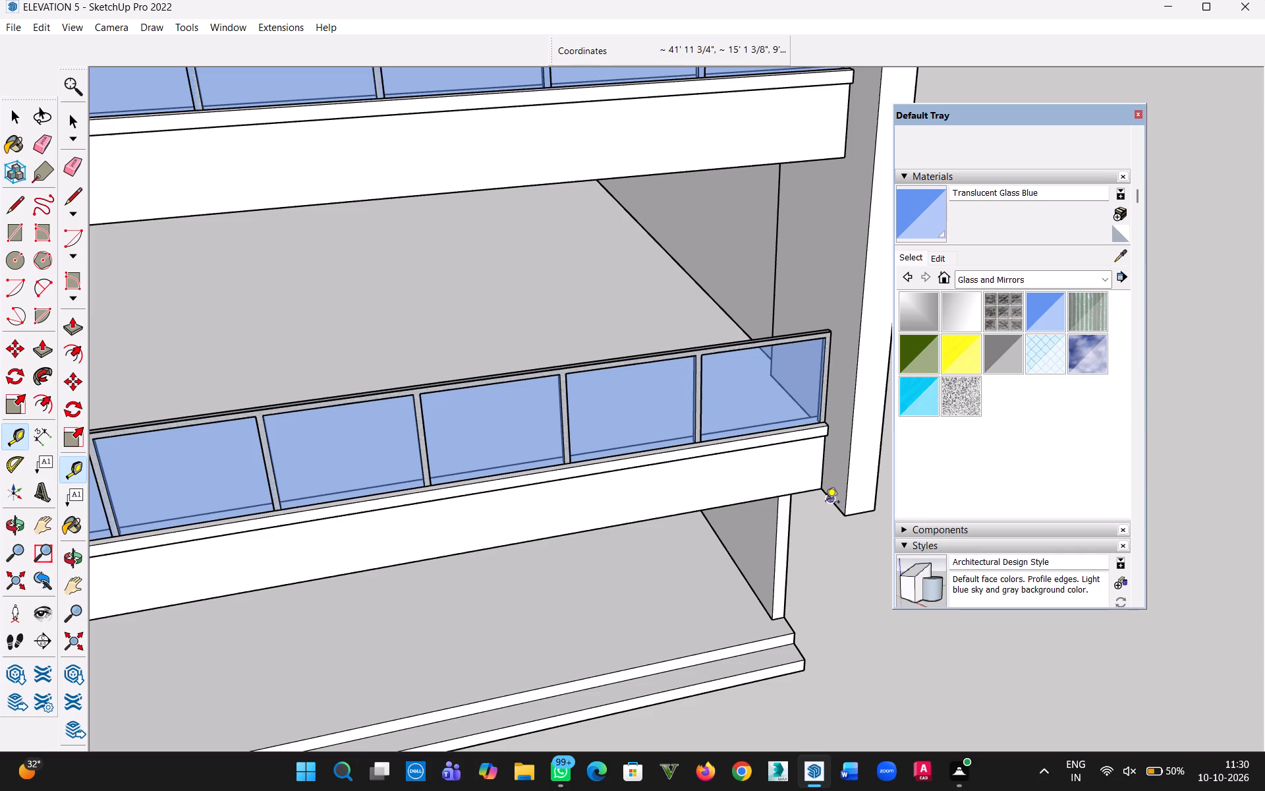
{"action": "left_click", "coordinate": [829, 502]}
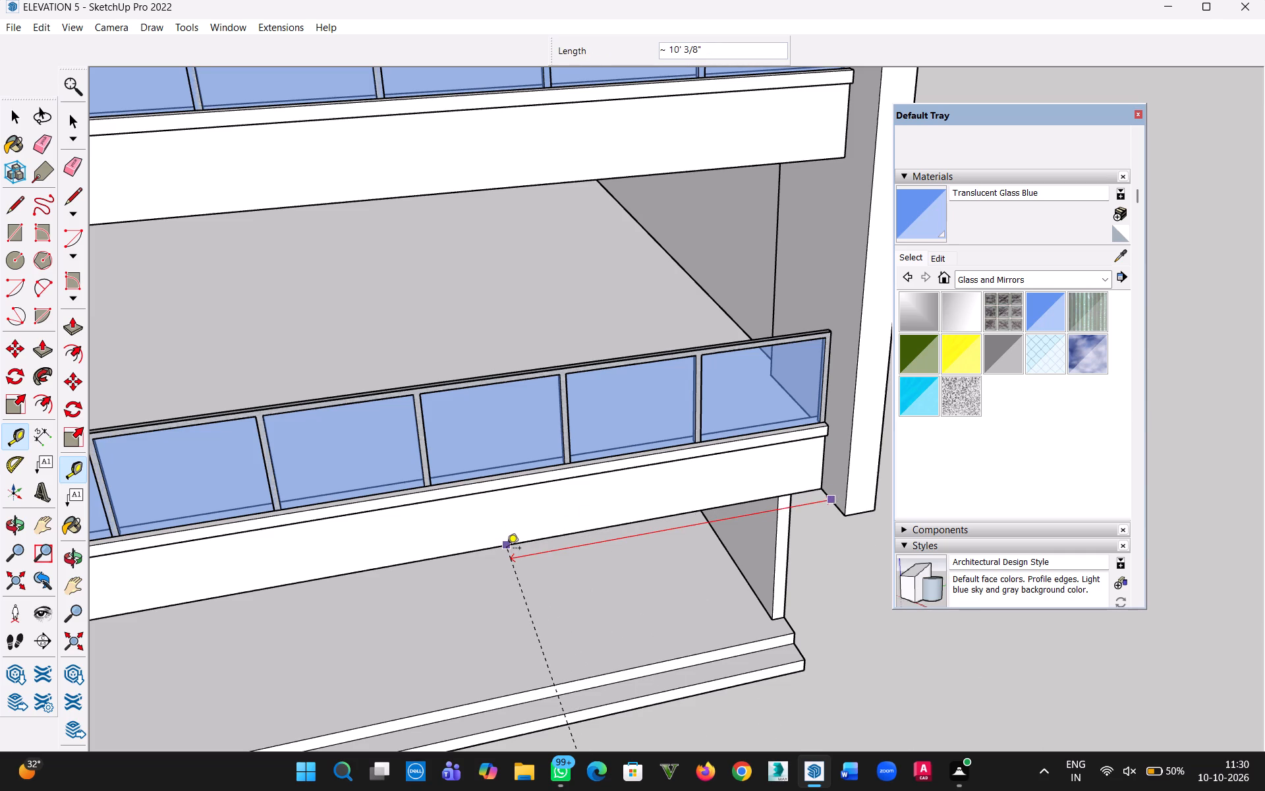
{"action": "type", "text": "8'"}
{"action": "key", "text": "Return"}
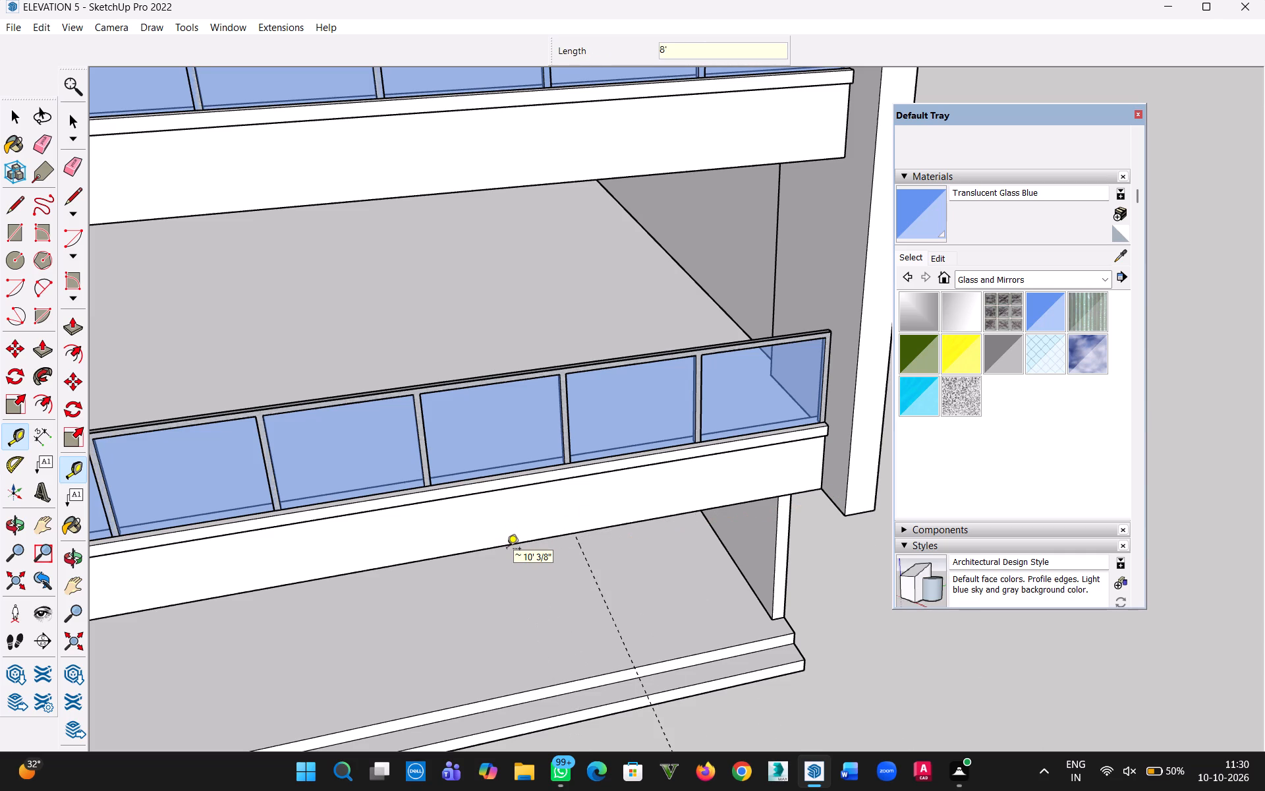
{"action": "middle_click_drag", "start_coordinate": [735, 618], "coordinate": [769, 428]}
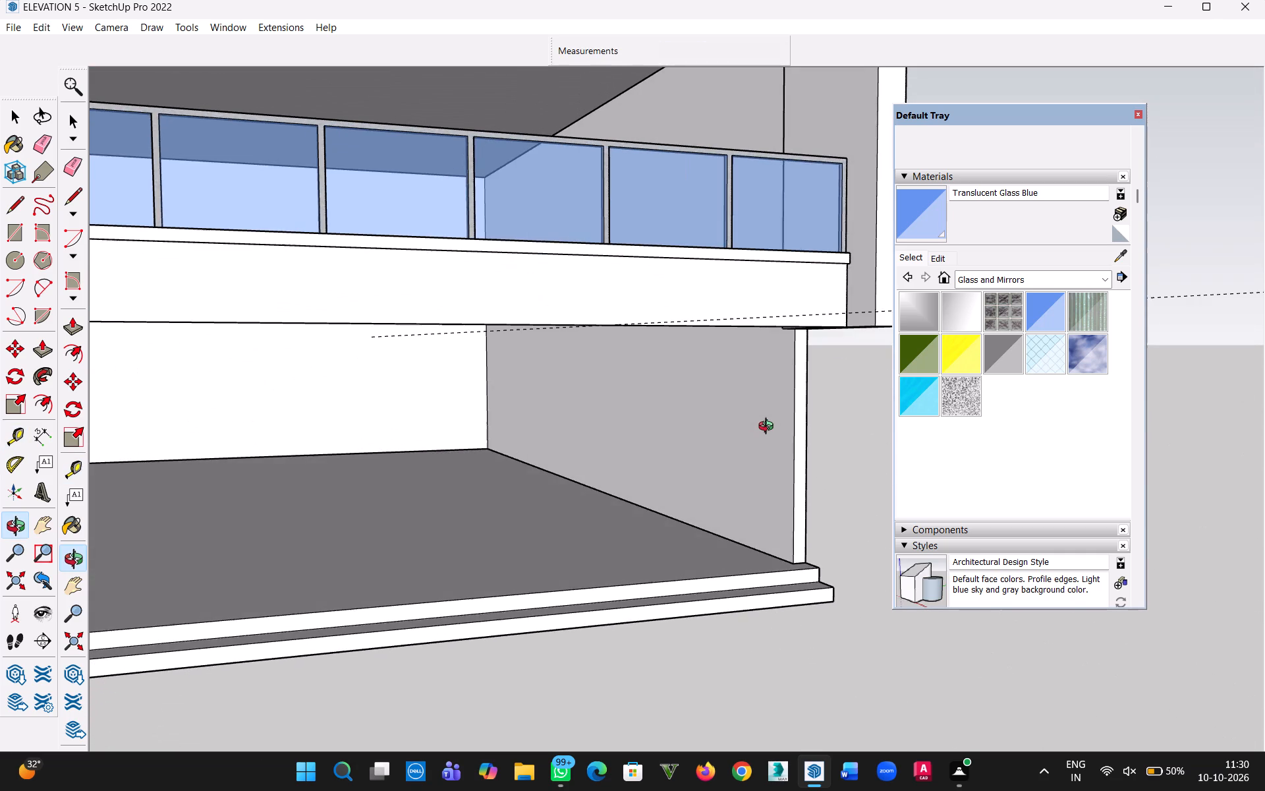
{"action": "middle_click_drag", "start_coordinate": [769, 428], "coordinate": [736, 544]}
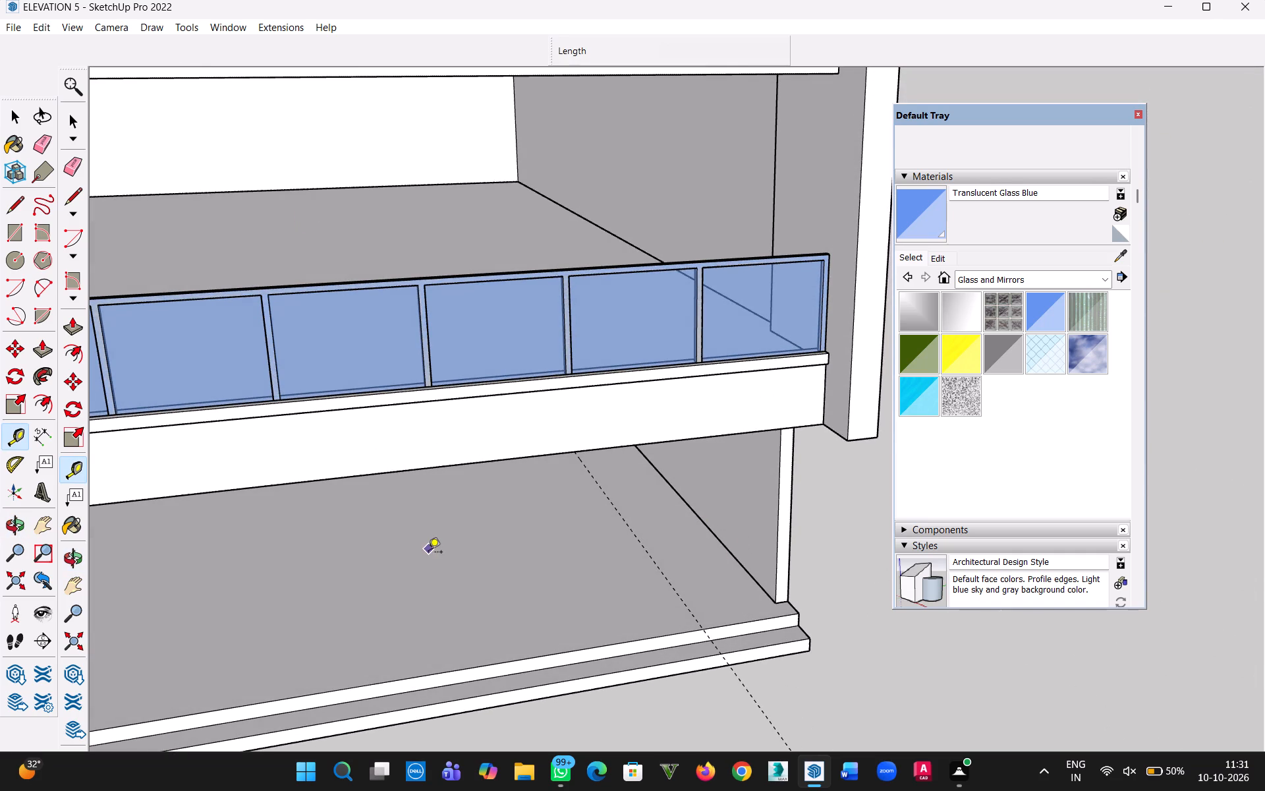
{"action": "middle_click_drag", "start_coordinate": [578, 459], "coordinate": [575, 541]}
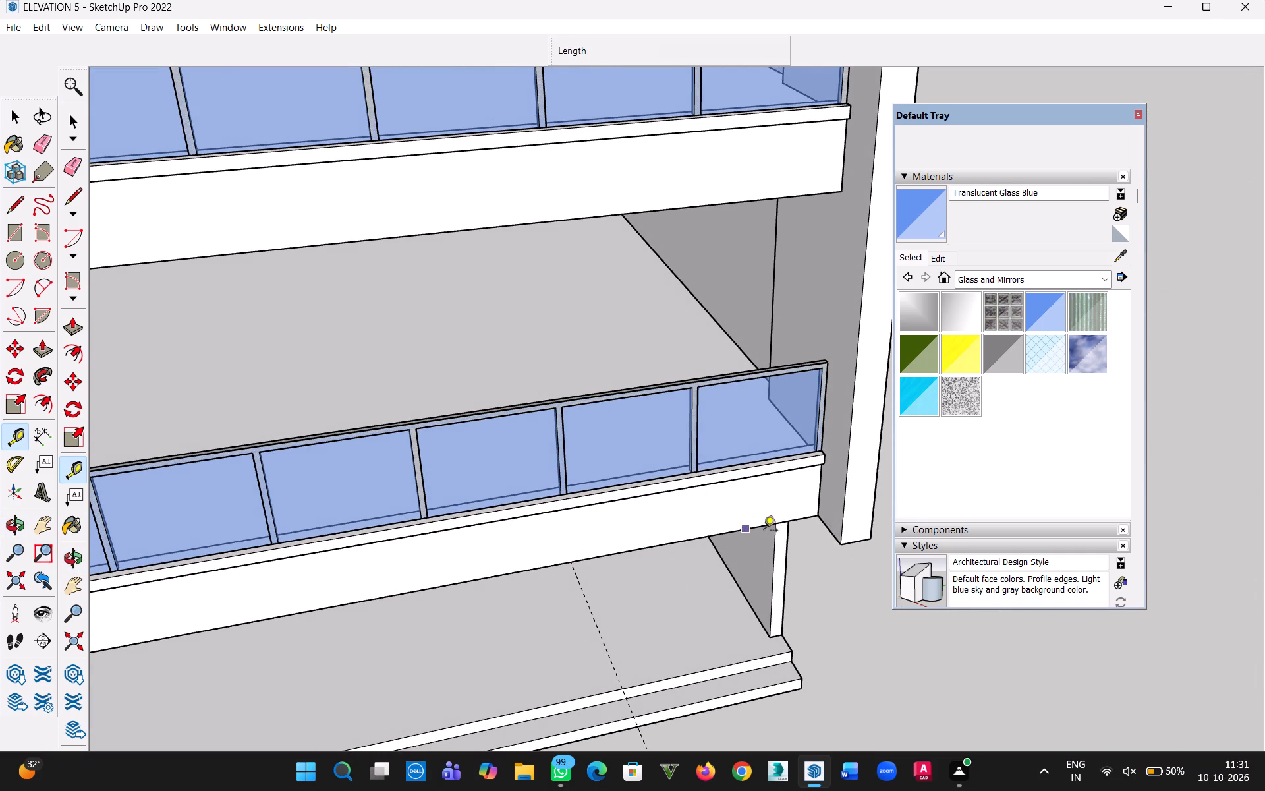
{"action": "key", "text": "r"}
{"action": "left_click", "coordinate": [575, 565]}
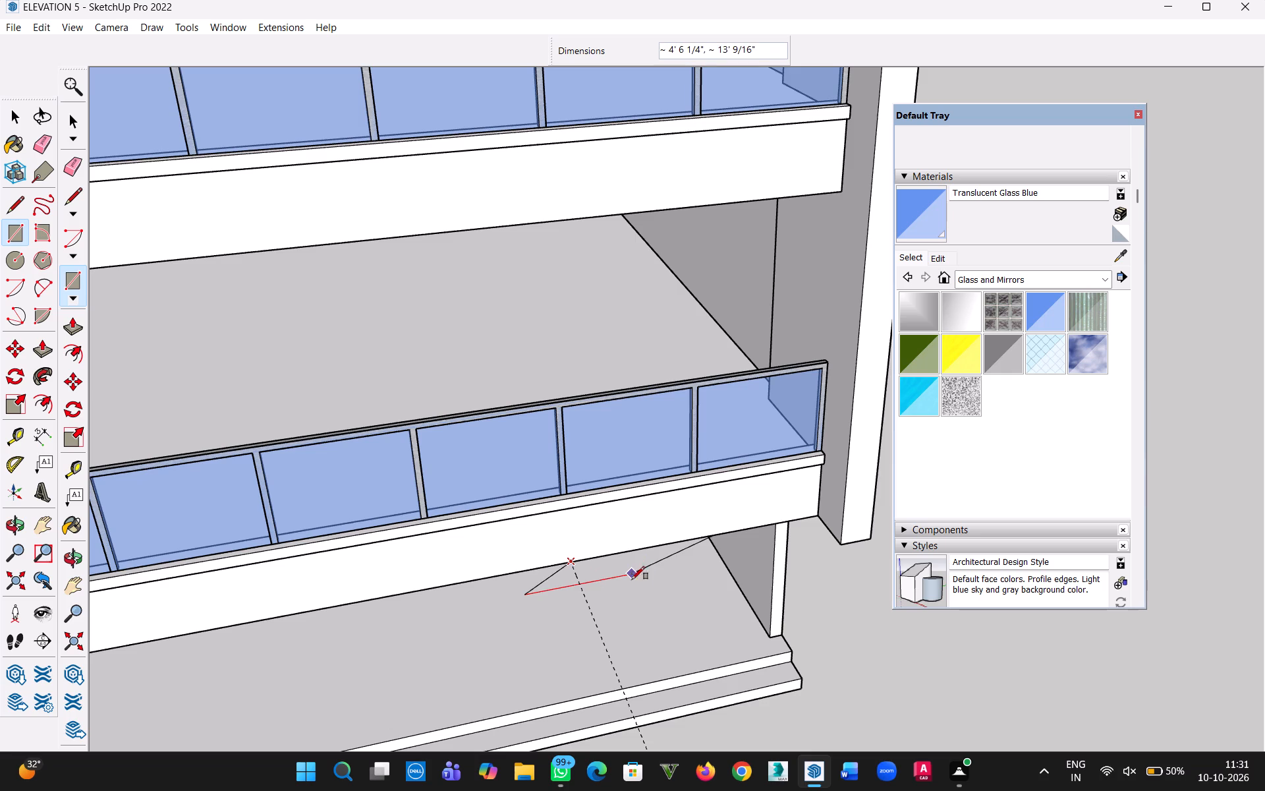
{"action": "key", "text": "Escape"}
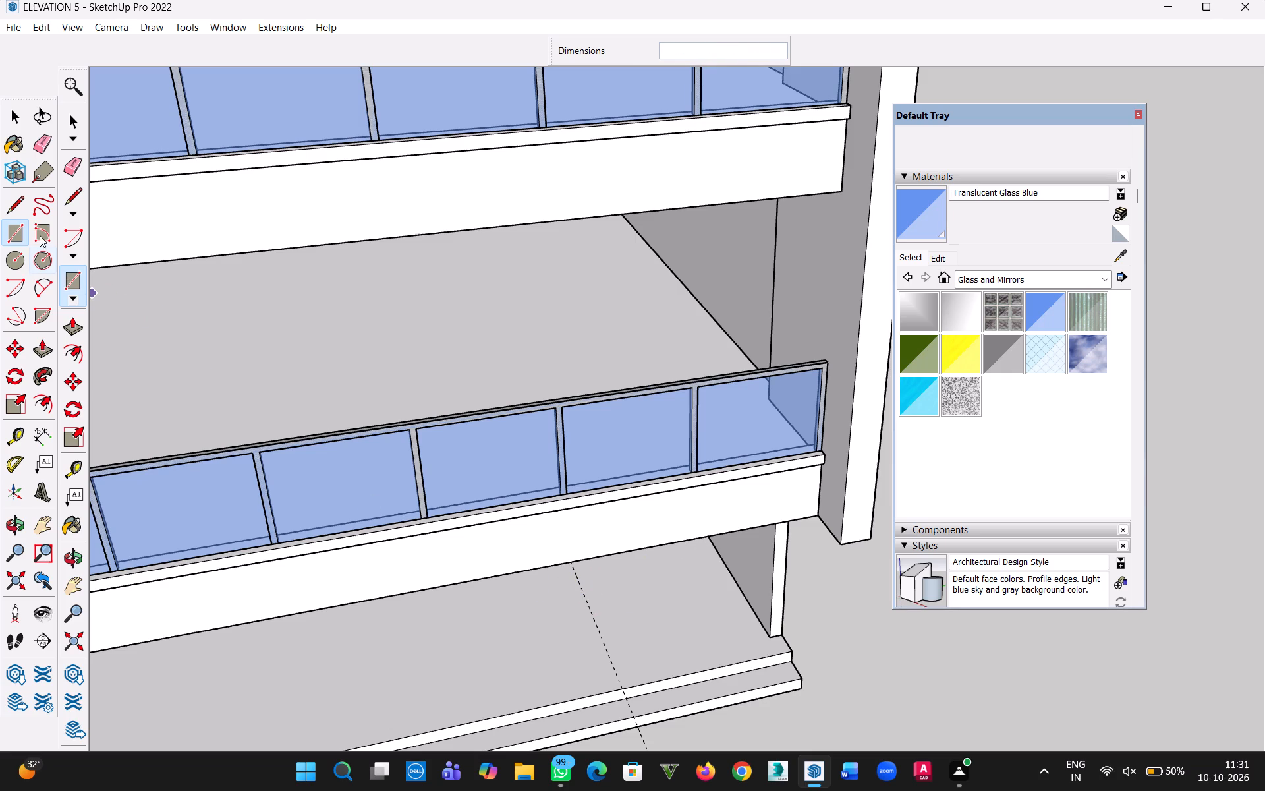
Draw a 4" by 8' rotated rectangle along the lowest parapet's bottom edge, from the guide to the parapet's end beside the tall column.
{"action": "left_click", "coordinate": [40, 235]}
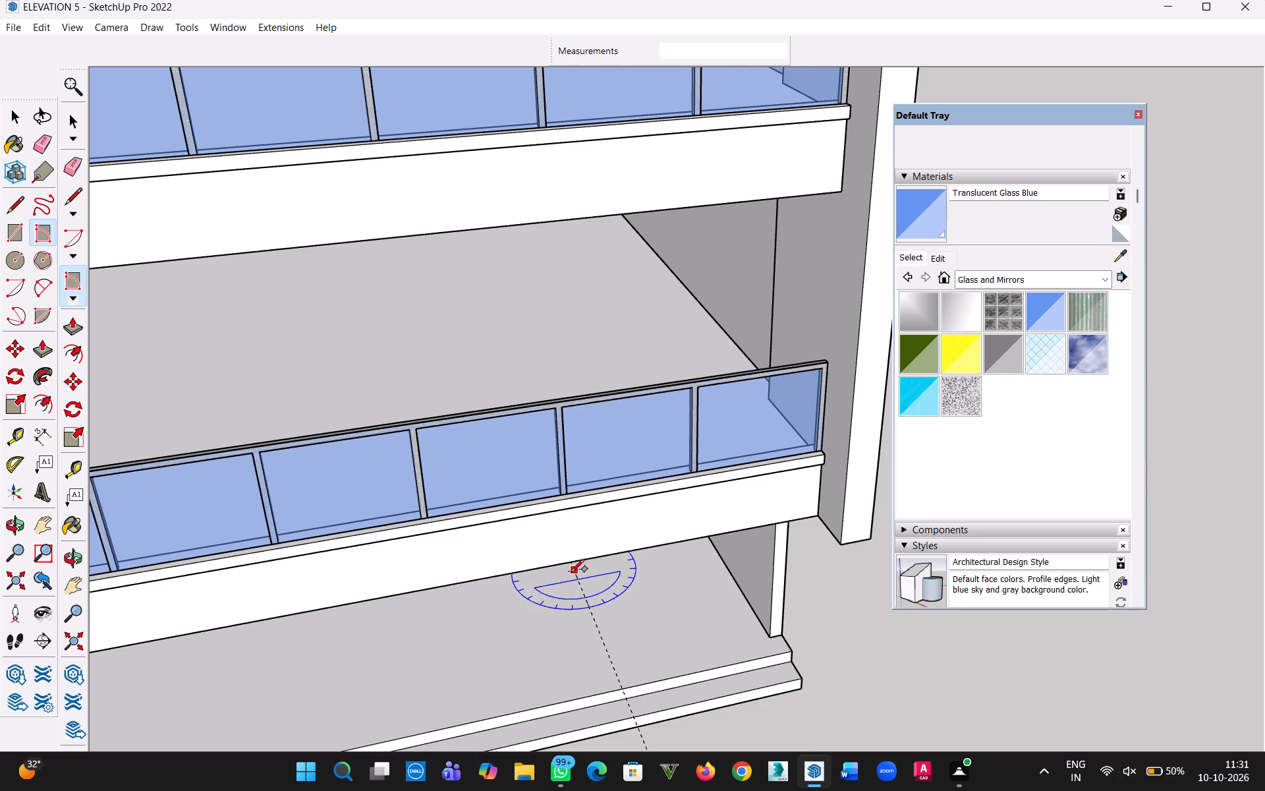
{"action": "scroll", "coordinate": [571, 568], "scroll_direction": "up", "scroll_amount": 6}
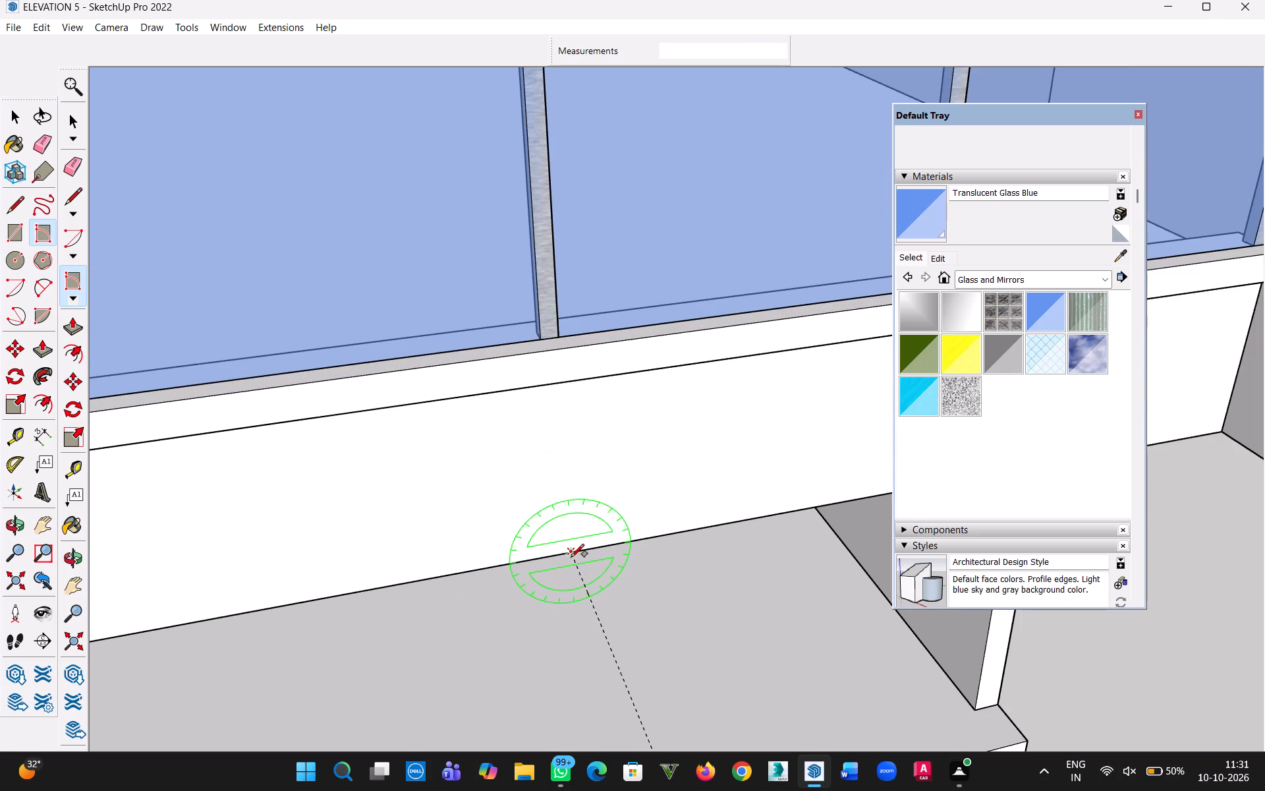
{"action": "scroll", "coordinate": [576, 574], "scroll_direction": "up", "scroll_amount": 7}
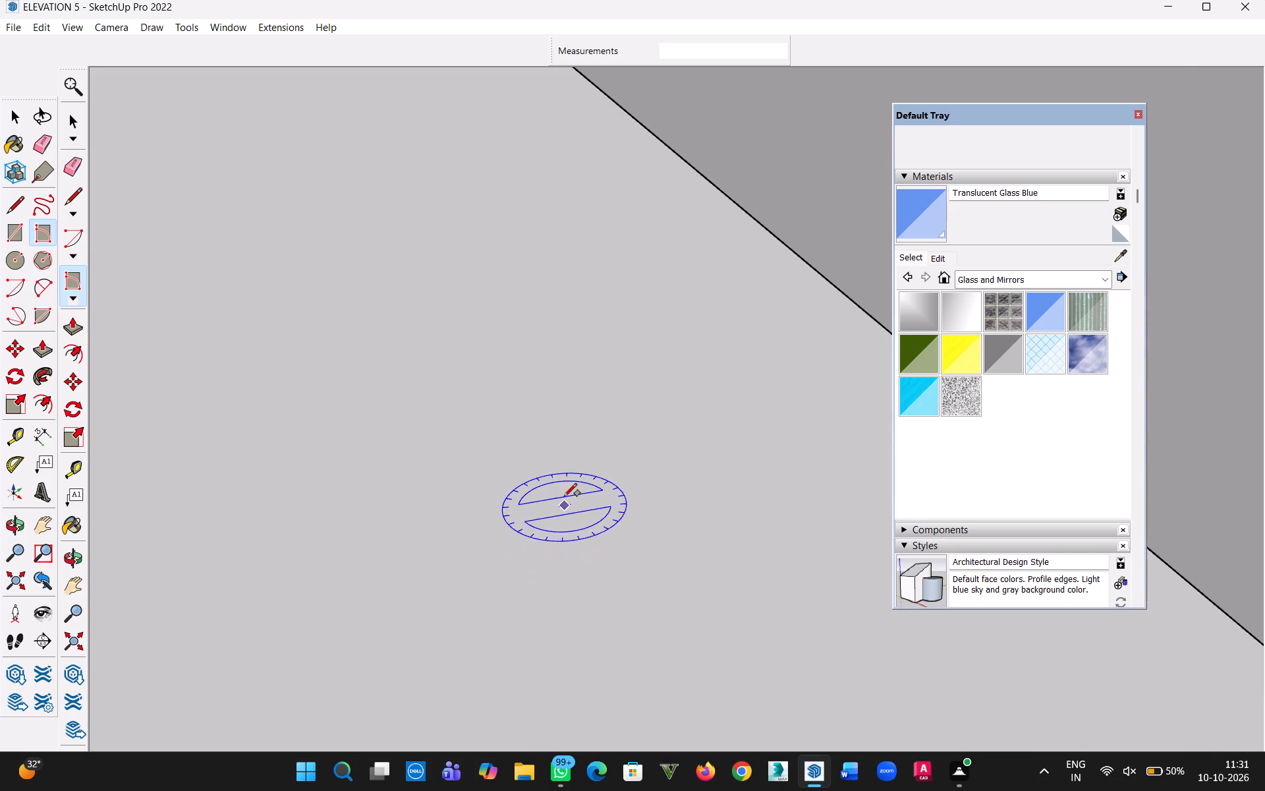
{"action": "scroll", "coordinate": [562, 489], "scroll_direction": "down", "scroll_amount": 3}
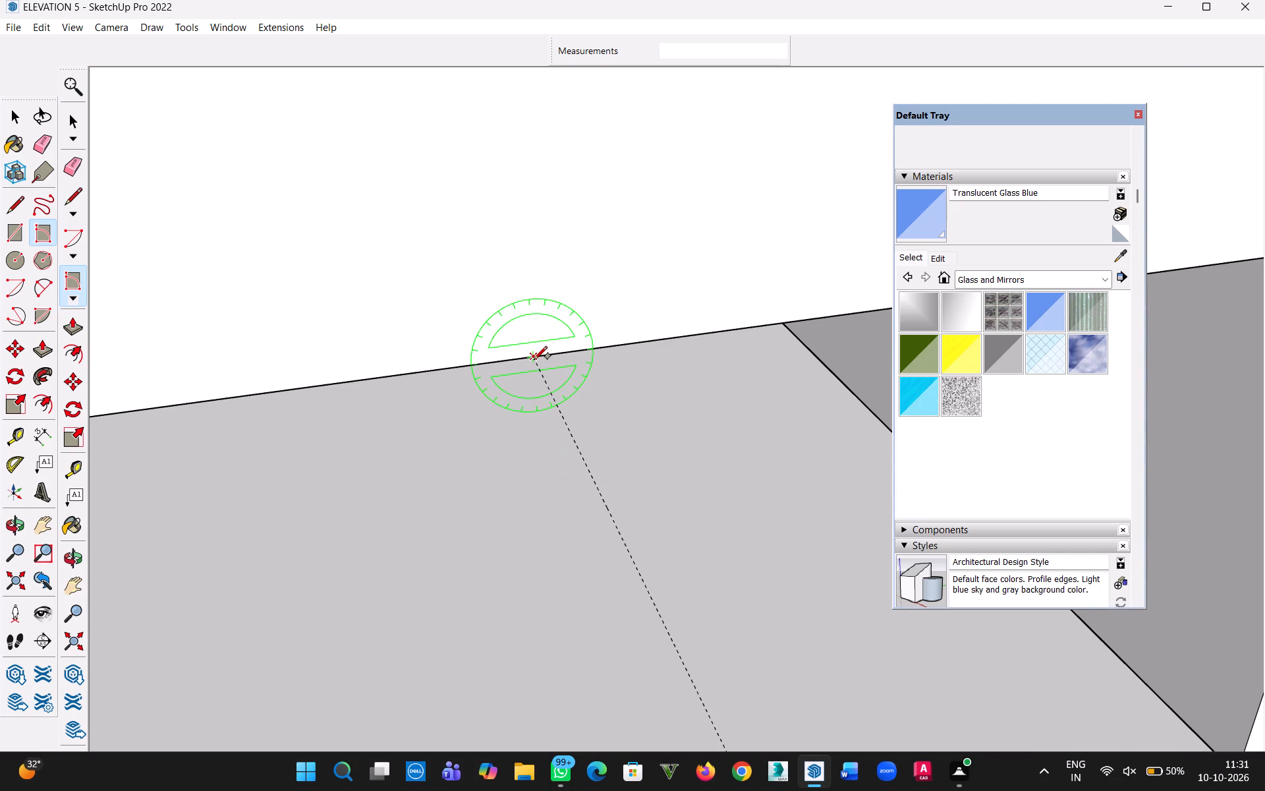
{"action": "left_click", "coordinate": [535, 359]}
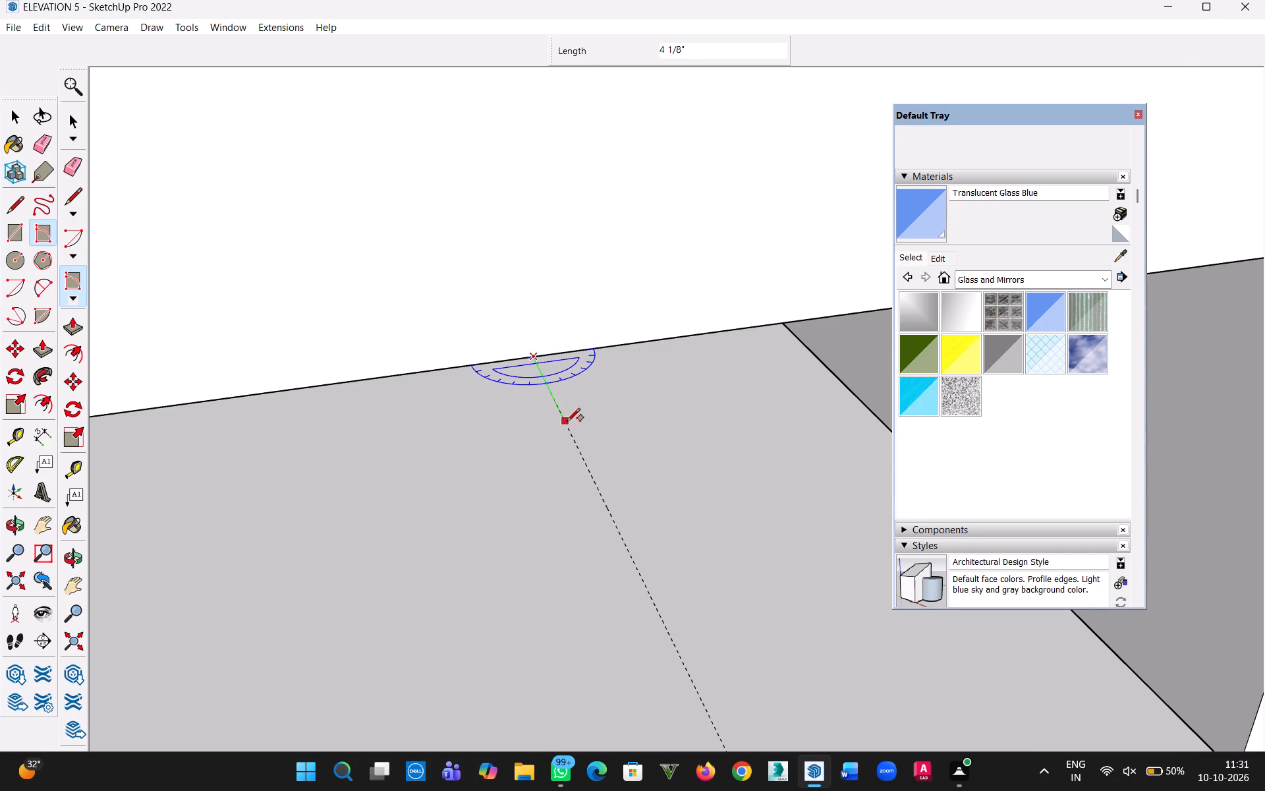
{"action": "key", "text": "4"}
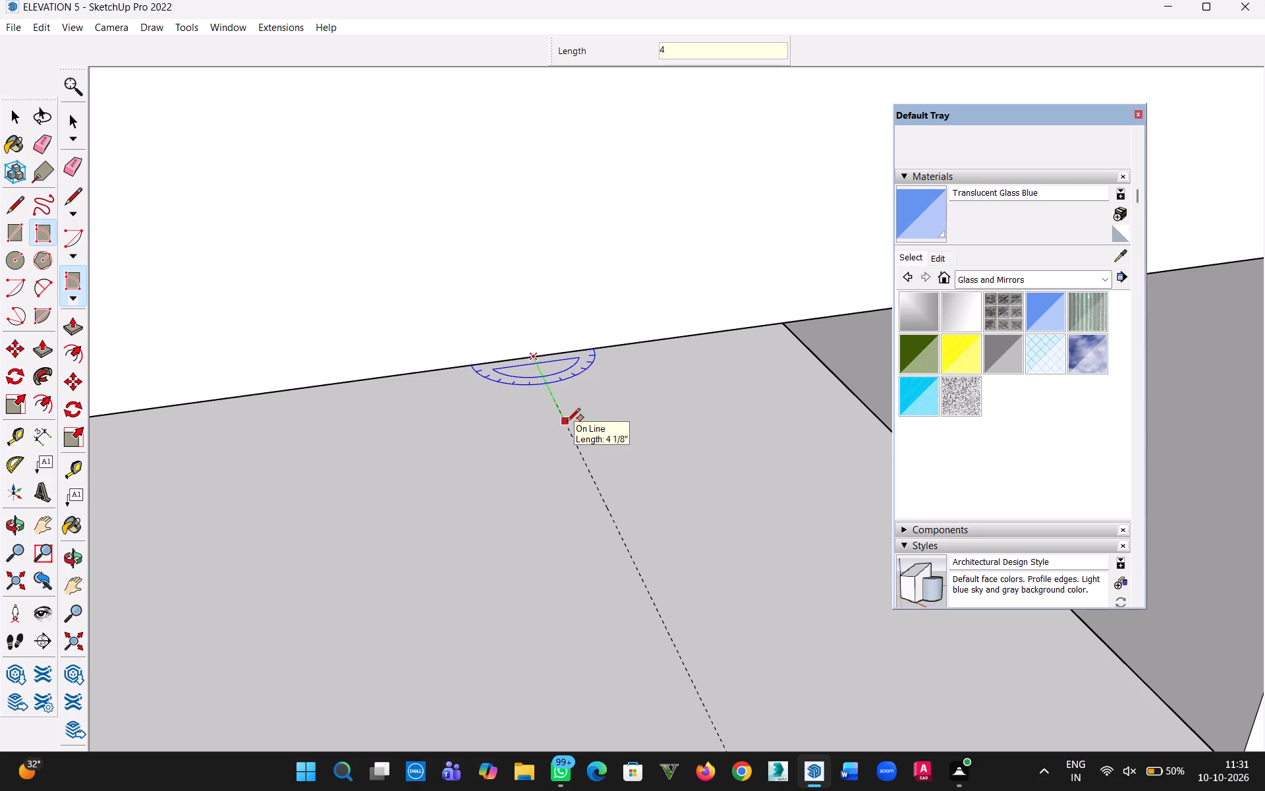
{"action": "key", "text": "shift+quotedbl"}
{"action": "key", "text": "Return"}
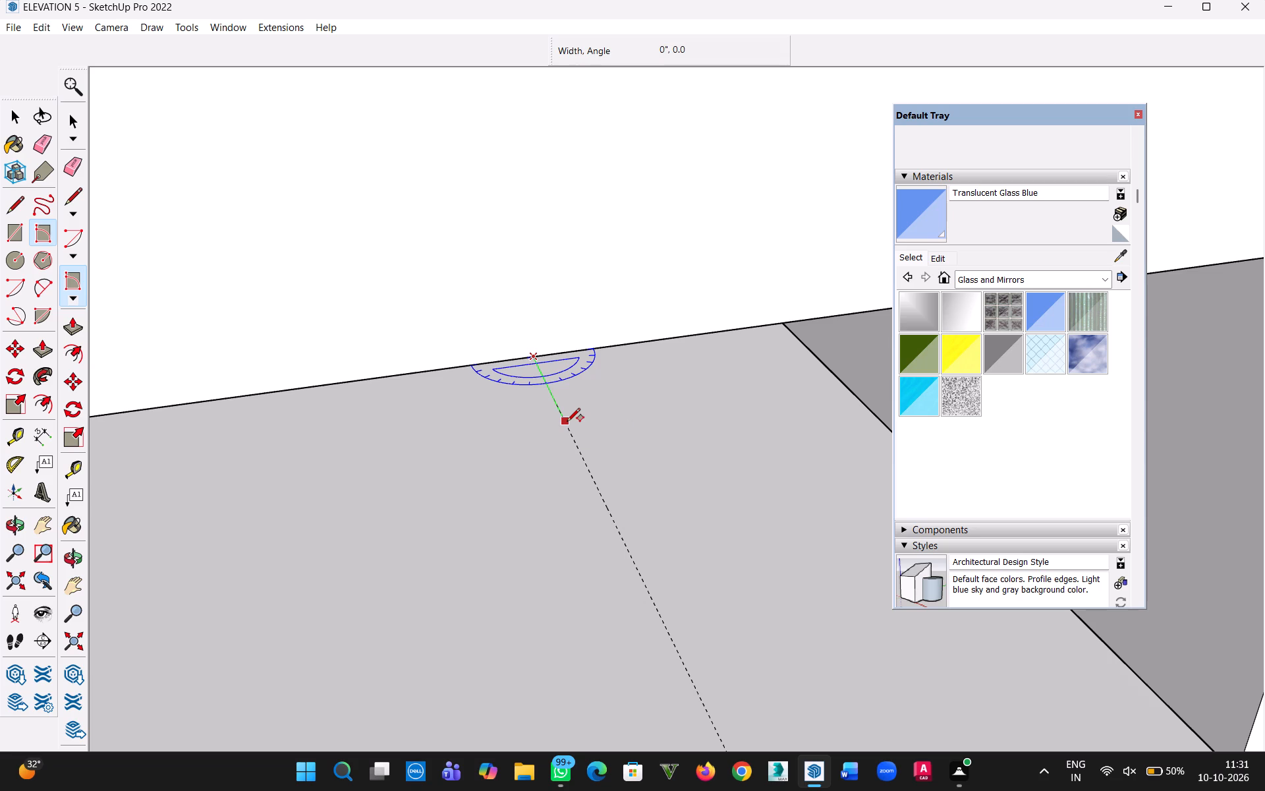
{"action": "scroll", "coordinate": [771, 388], "scroll_direction": "down", "scroll_amount": 4}
{"action": "key", "text": "h"}
{"action": "left_click_drag", "start_coordinate": [801, 405], "coordinate": [795, 411]}
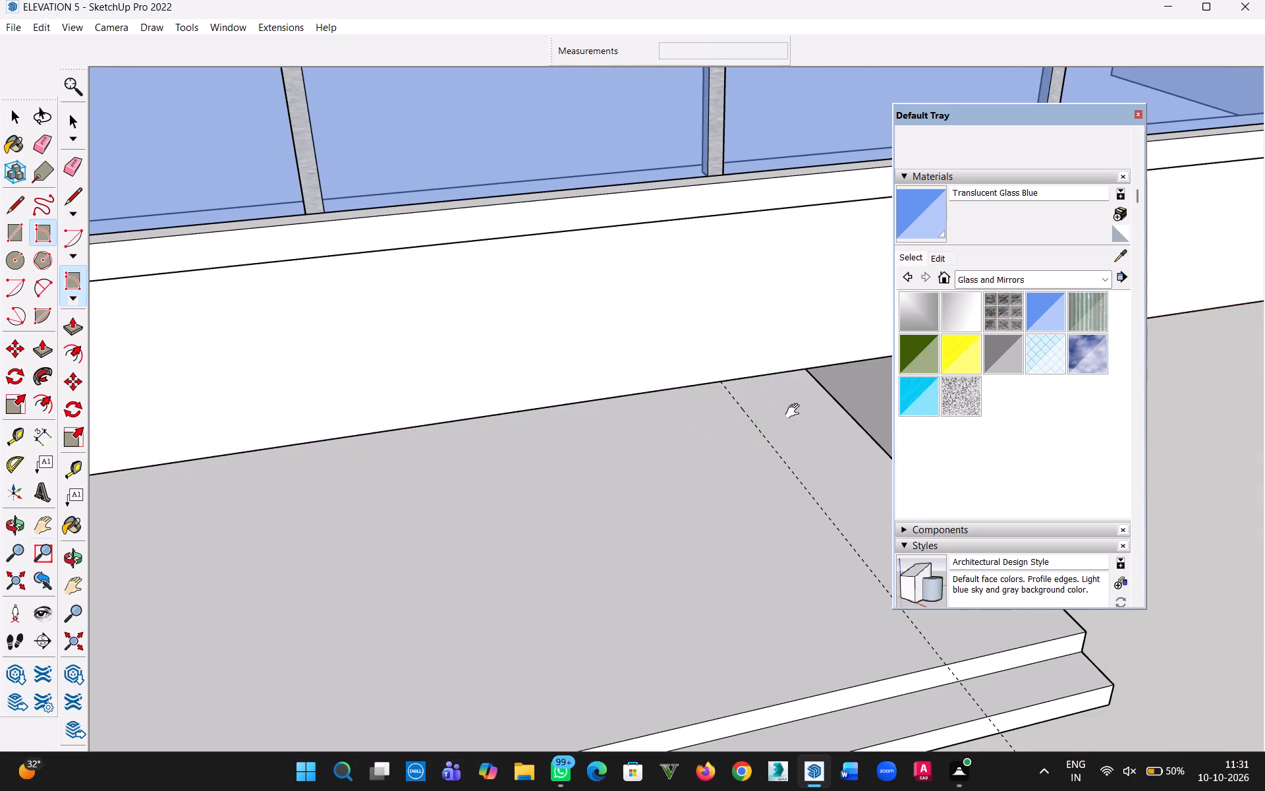
{"action": "left_click_drag", "start_coordinate": [795, 411], "coordinate": [525, 479]}
{"action": "key", "text": "Escape"}
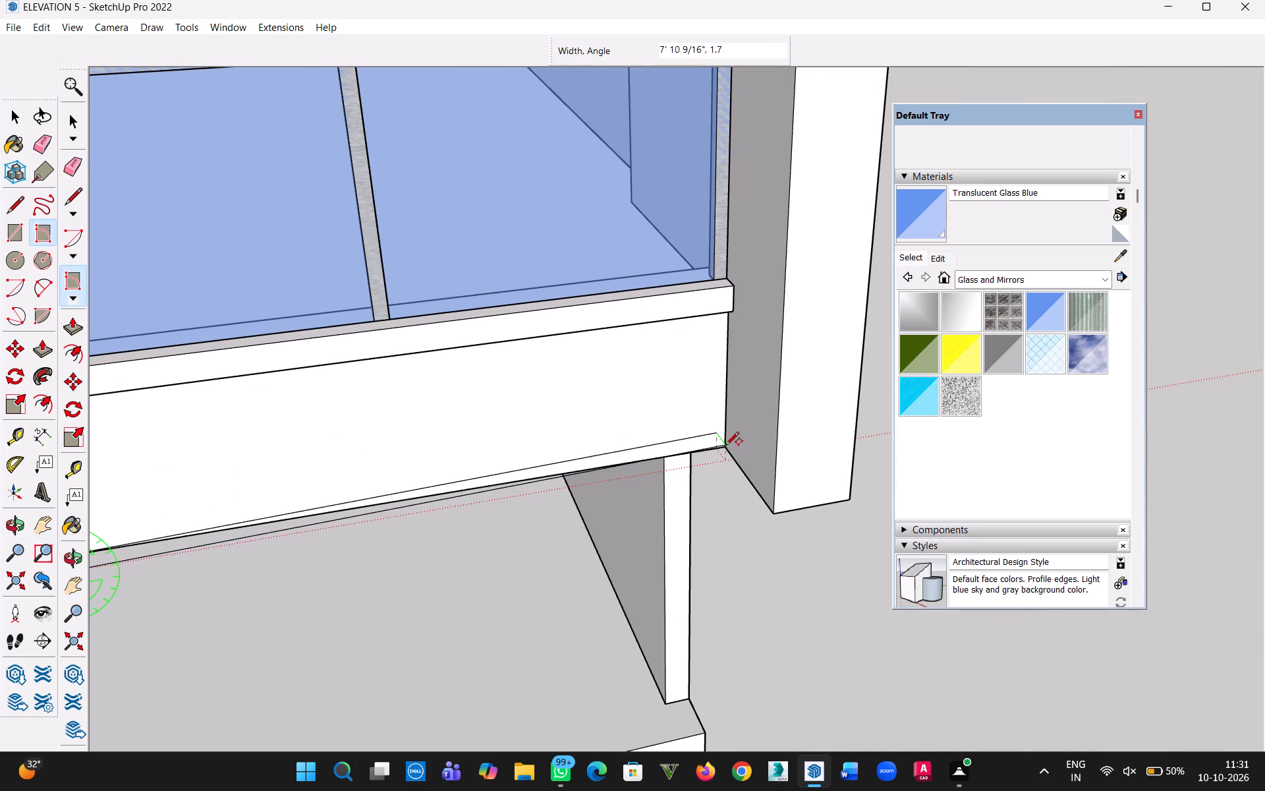
{"action": "scroll", "coordinate": [737, 463], "scroll_direction": "up", "scroll_amount": 11}
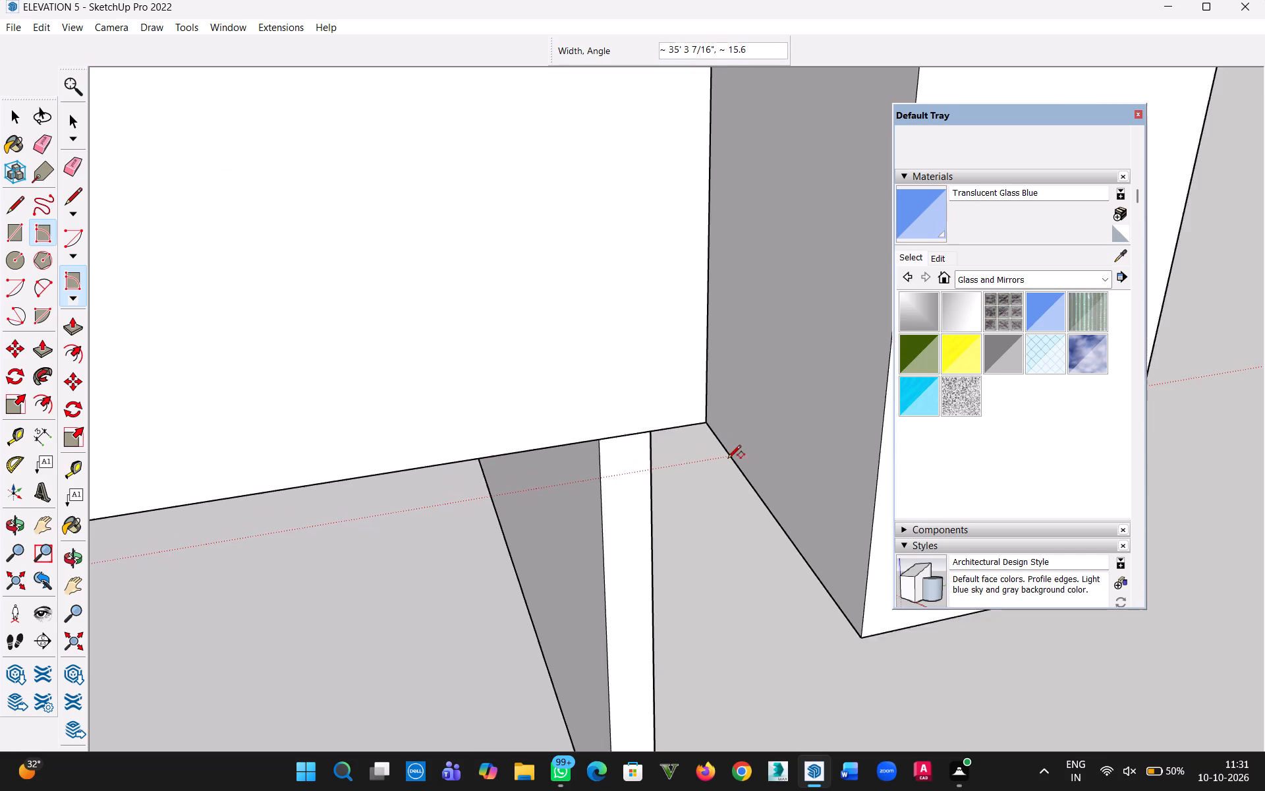
{"action": "scroll", "coordinate": [728, 458], "scroll_direction": "up", "scroll_amount": 4}
{"action": "scroll", "coordinate": [723, 438], "scroll_direction": "down", "scroll_amount": 3}
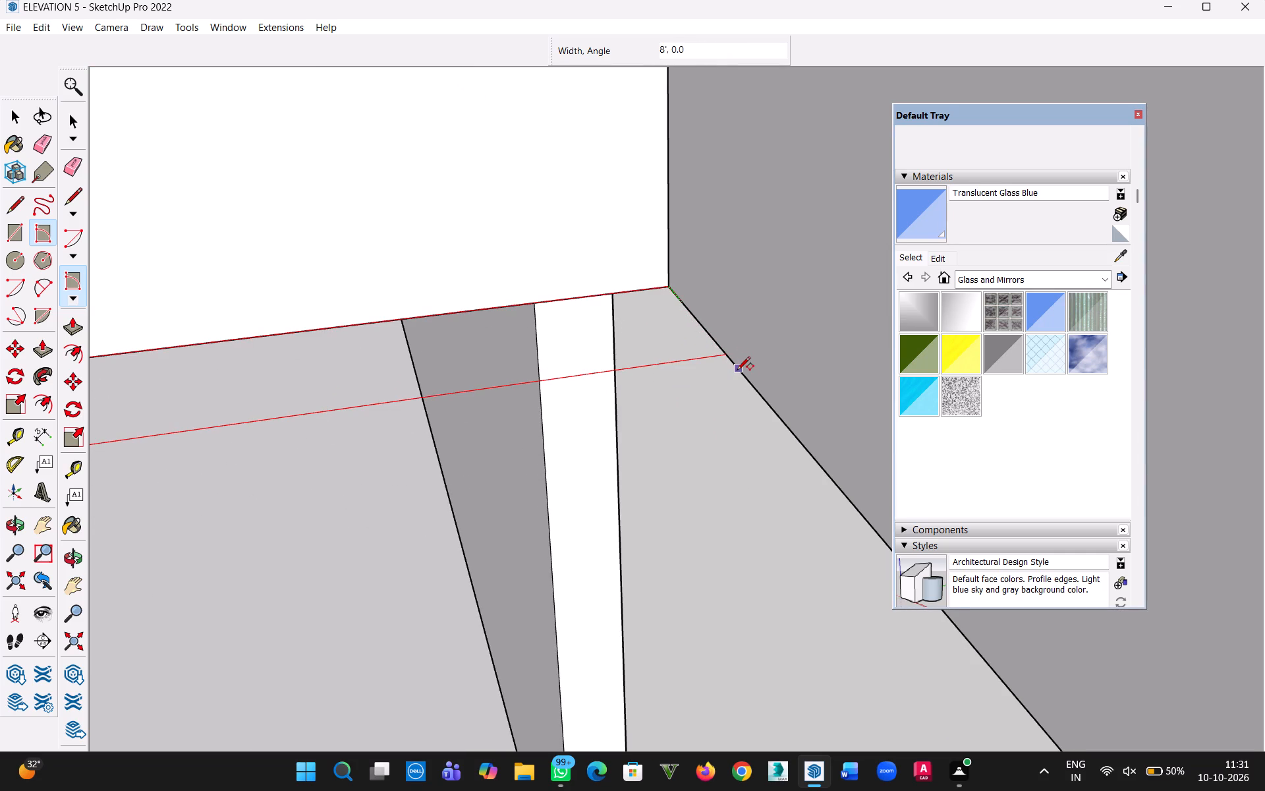
{"action": "left_click", "coordinate": [737, 370]}
Push/pull the narrow strip rectangle below the lowest parapet to a thickness of 2".
{"action": "scroll", "coordinate": [656, 493], "scroll_direction": "down", "scroll_amount": 11}
{"action": "key", "text": "h"}
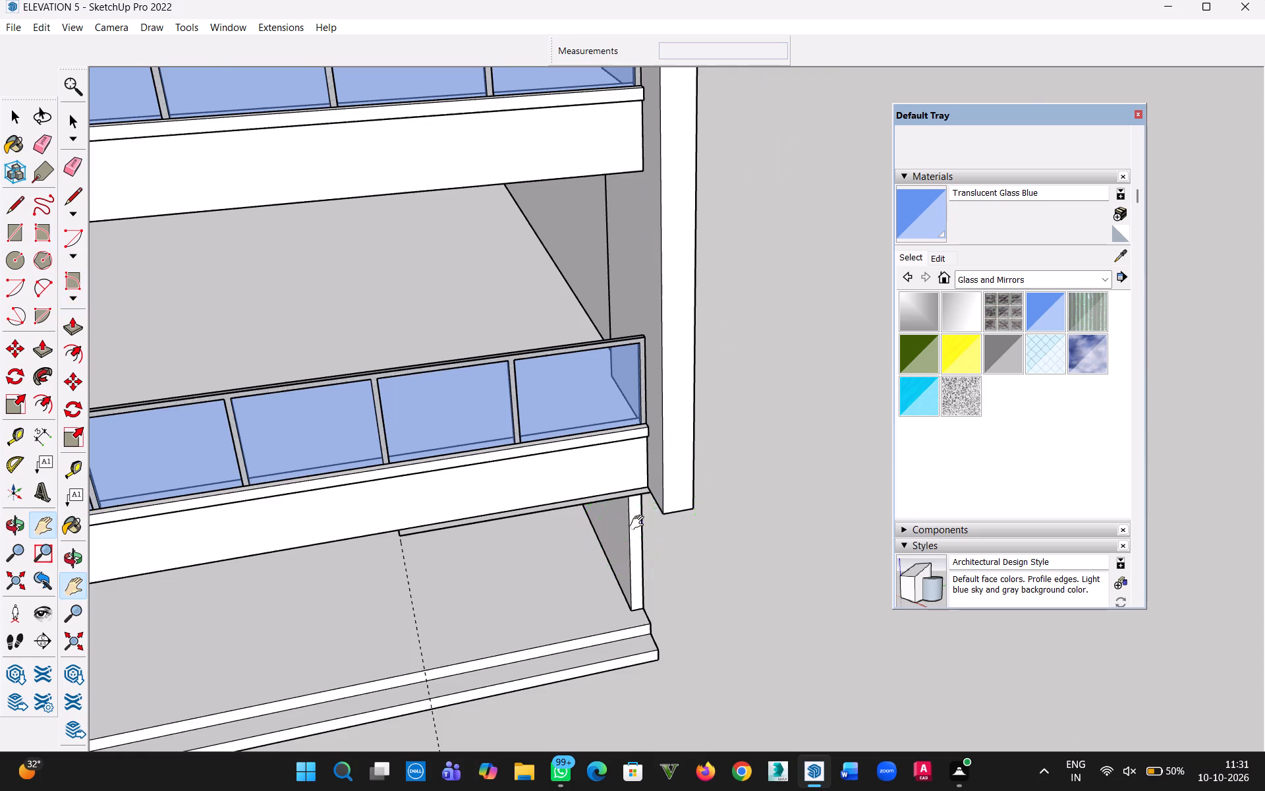
{"action": "left_click_drag", "start_coordinate": [642, 523], "coordinate": [698, 506]}
{"action": "scroll", "coordinate": [626, 519], "scroll_direction": "up", "scroll_amount": 5}
{"action": "key", "text": "Escape"}
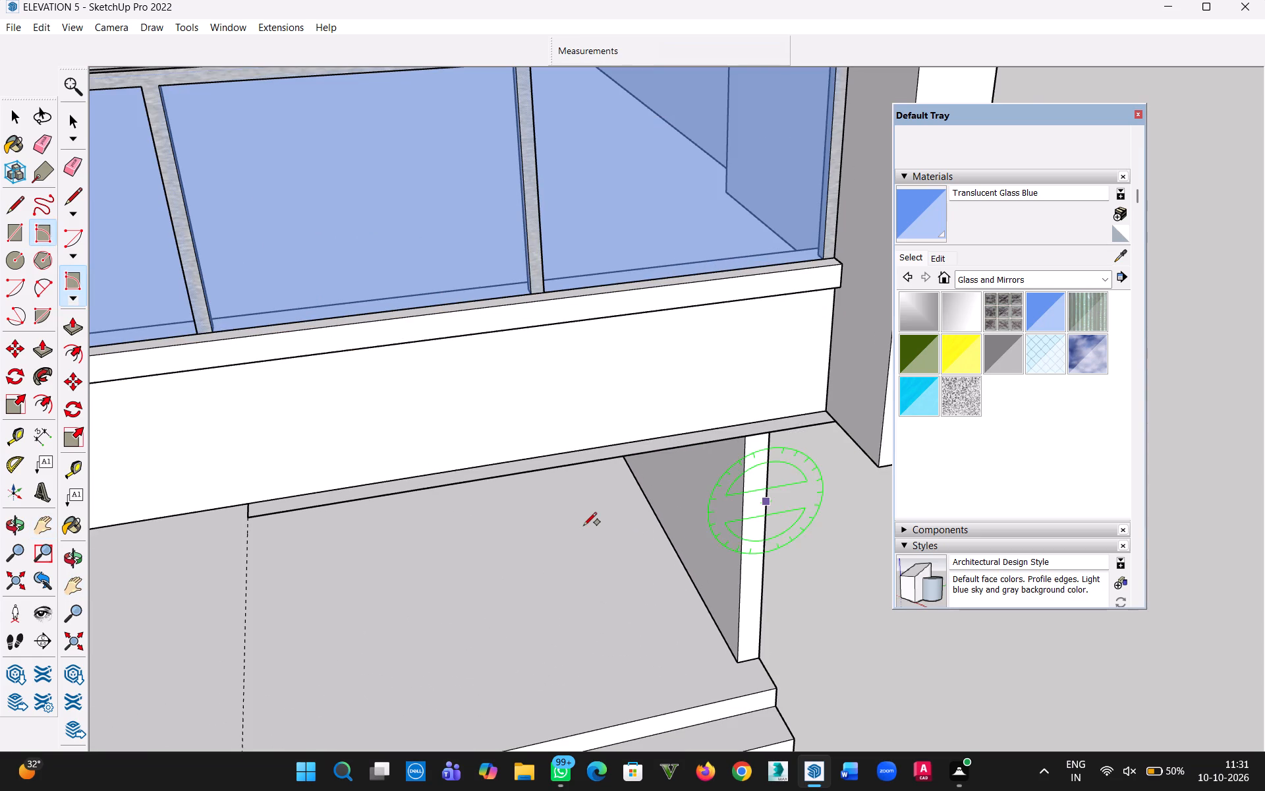
{"action": "key", "text": "p"}
{"action": "left_click", "coordinate": [532, 458]}
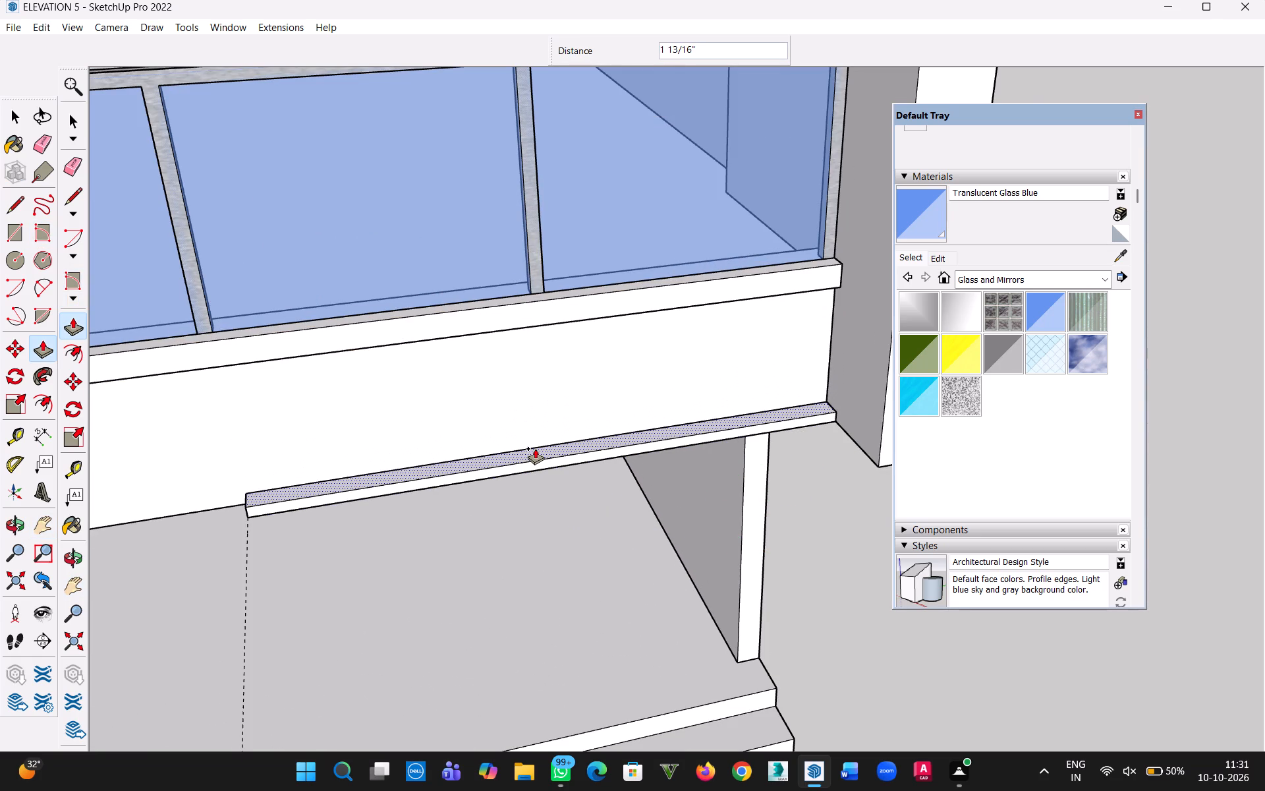
{"action": "type", "text": "2\""}
{"action": "key", "text": "Return"}
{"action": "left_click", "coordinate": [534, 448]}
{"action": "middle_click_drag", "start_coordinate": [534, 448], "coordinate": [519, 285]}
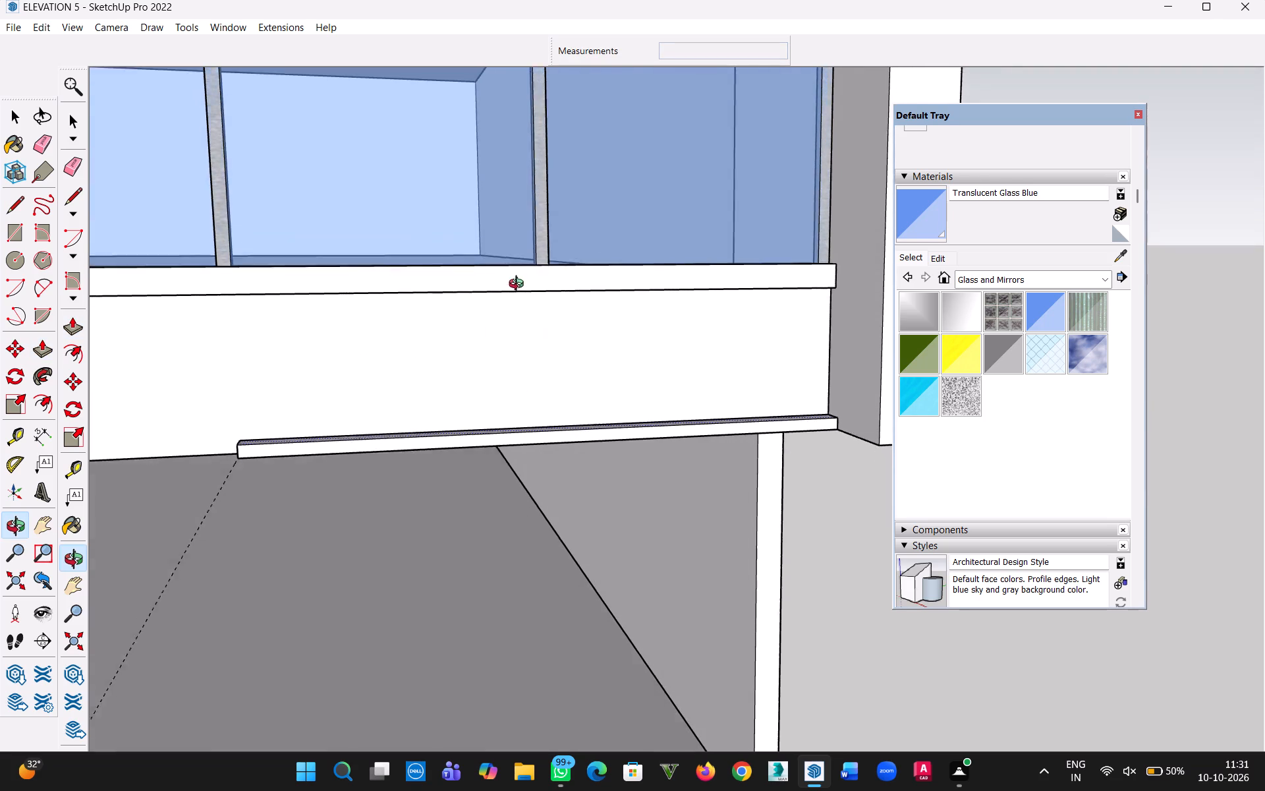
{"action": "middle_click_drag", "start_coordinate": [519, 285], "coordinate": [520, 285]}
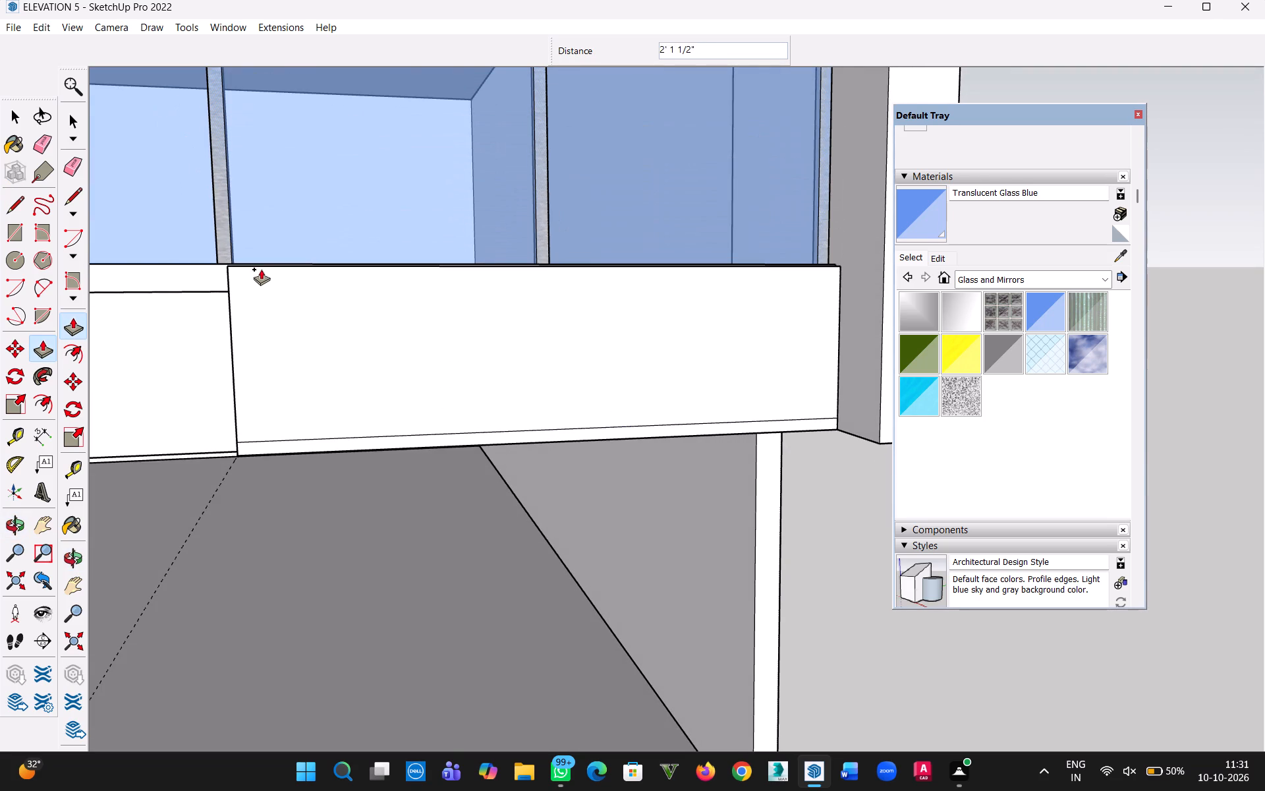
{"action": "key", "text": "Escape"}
Examine the facade and the open end of the short upper glazed parapet from several angles.
{"action": "left_click", "coordinate": [11, 122]}
{"action": "scroll", "coordinate": [285, 381], "scroll_direction": "down", "scroll_amount": 5}
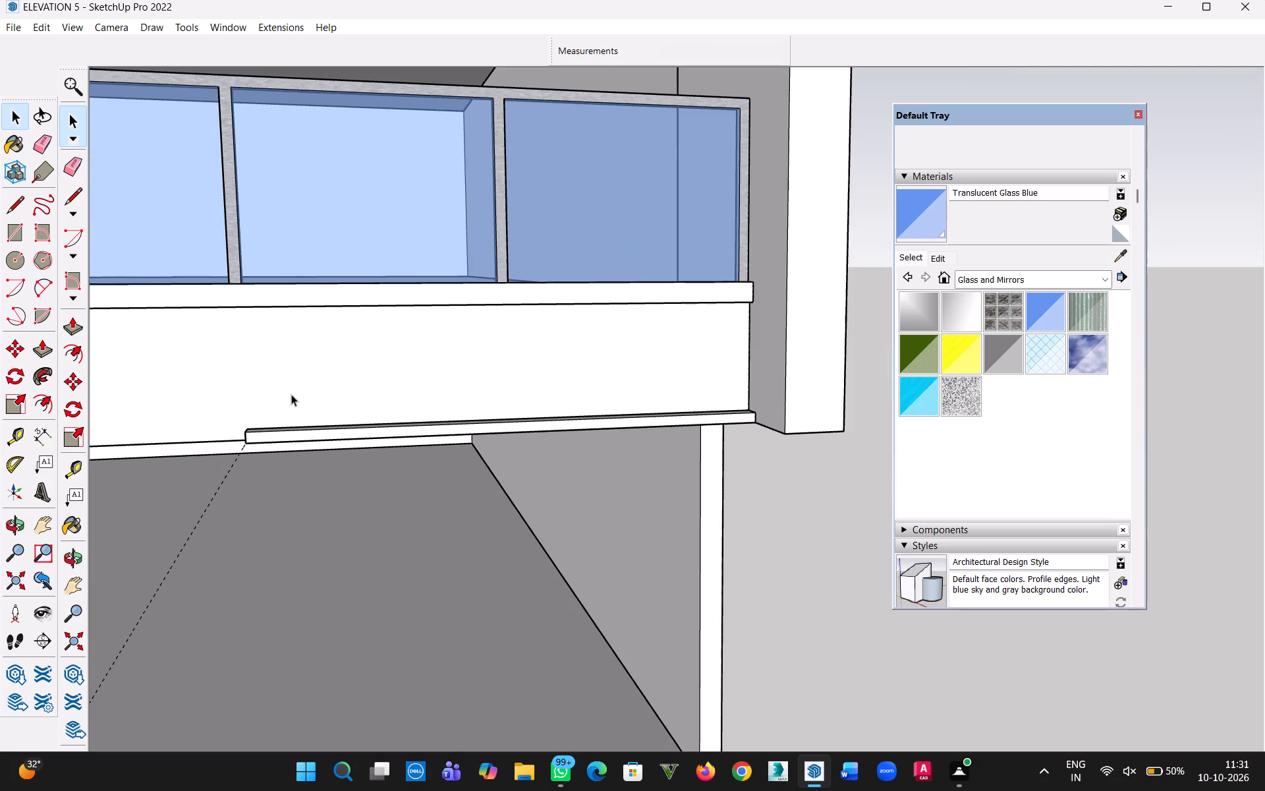
{"action": "scroll", "coordinate": [293, 400], "scroll_direction": "down", "scroll_amount": 5}
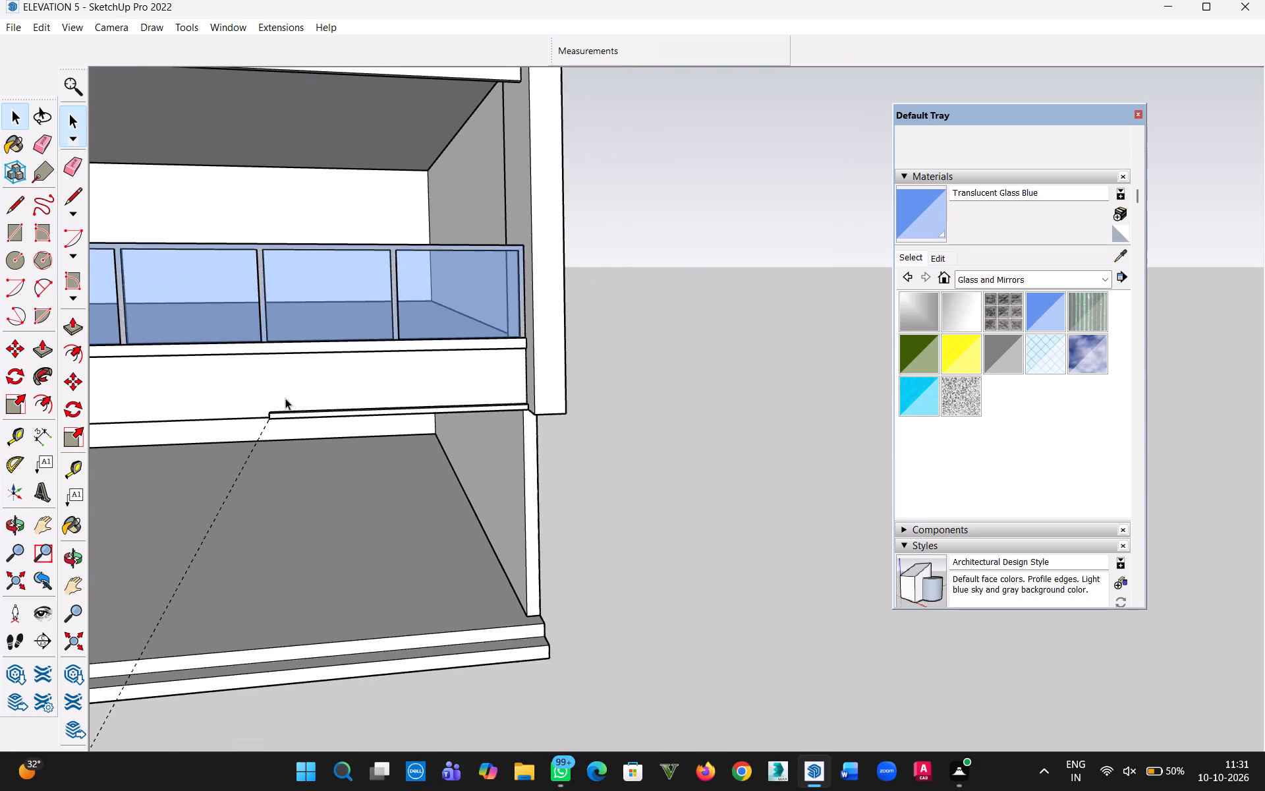
{"action": "scroll", "coordinate": [285, 398], "scroll_direction": "down", "scroll_amount": 2}
{"action": "key", "text": "h"}
{"action": "left_click_drag", "start_coordinate": [274, 395], "coordinate": [559, 638]}
{"action": "scroll", "coordinate": [449, 474], "scroll_direction": "down", "scroll_amount": 4}
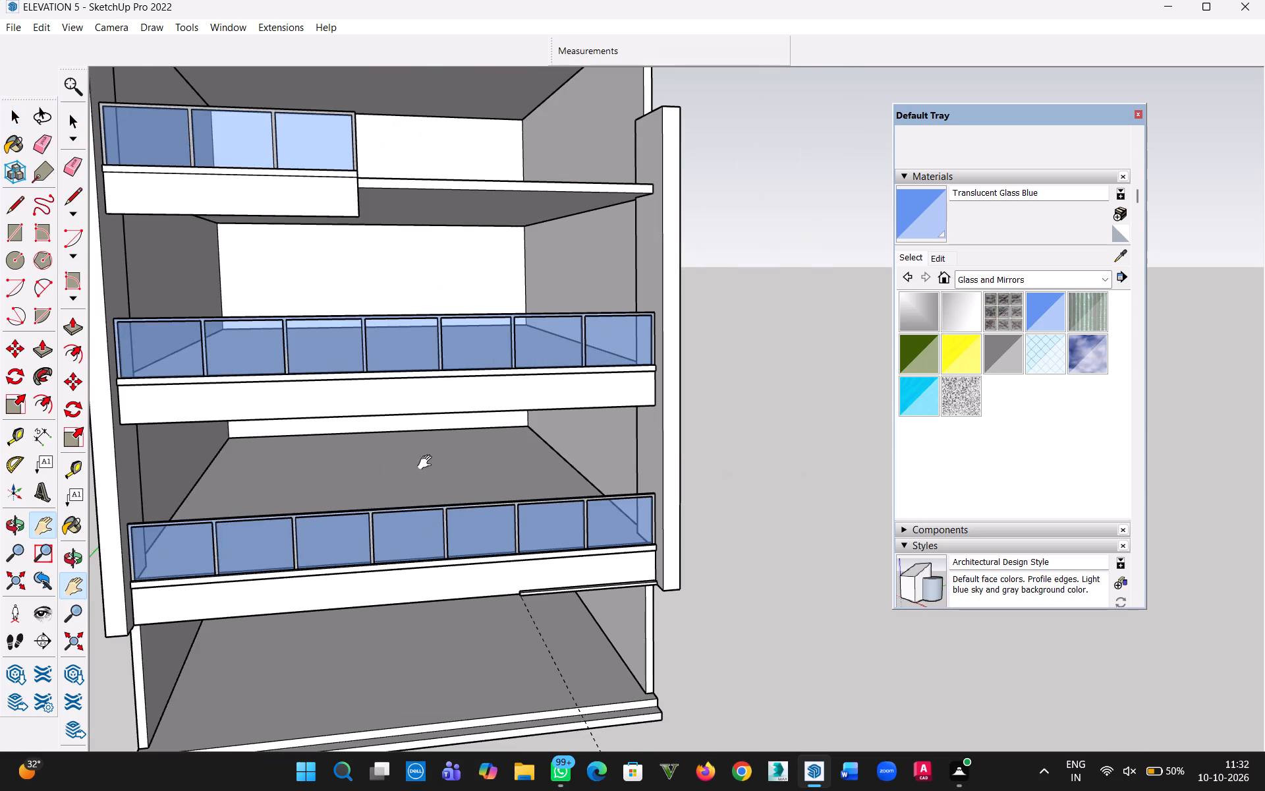
{"action": "middle_click_drag", "start_coordinate": [387, 421], "coordinate": [338, 471]}
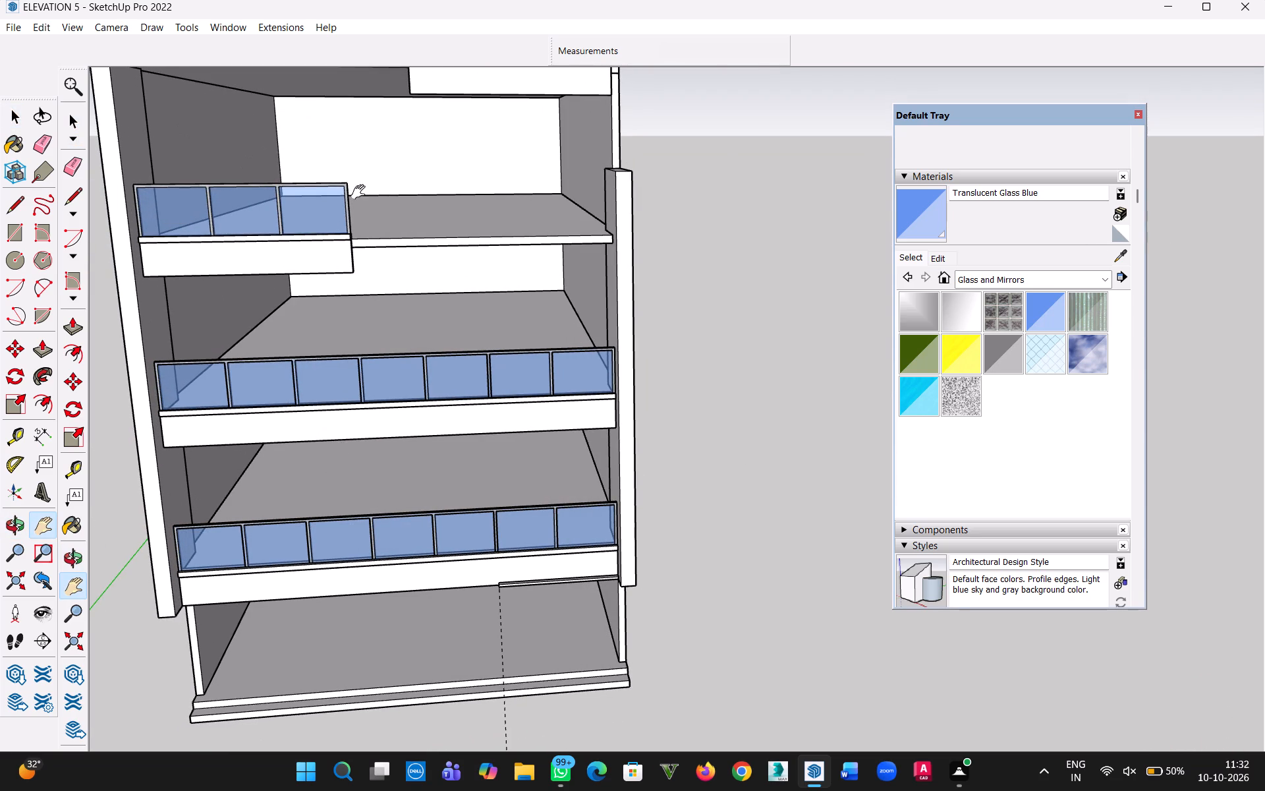
{"action": "scroll", "coordinate": [356, 225], "scroll_direction": "up", "scroll_amount": 8}
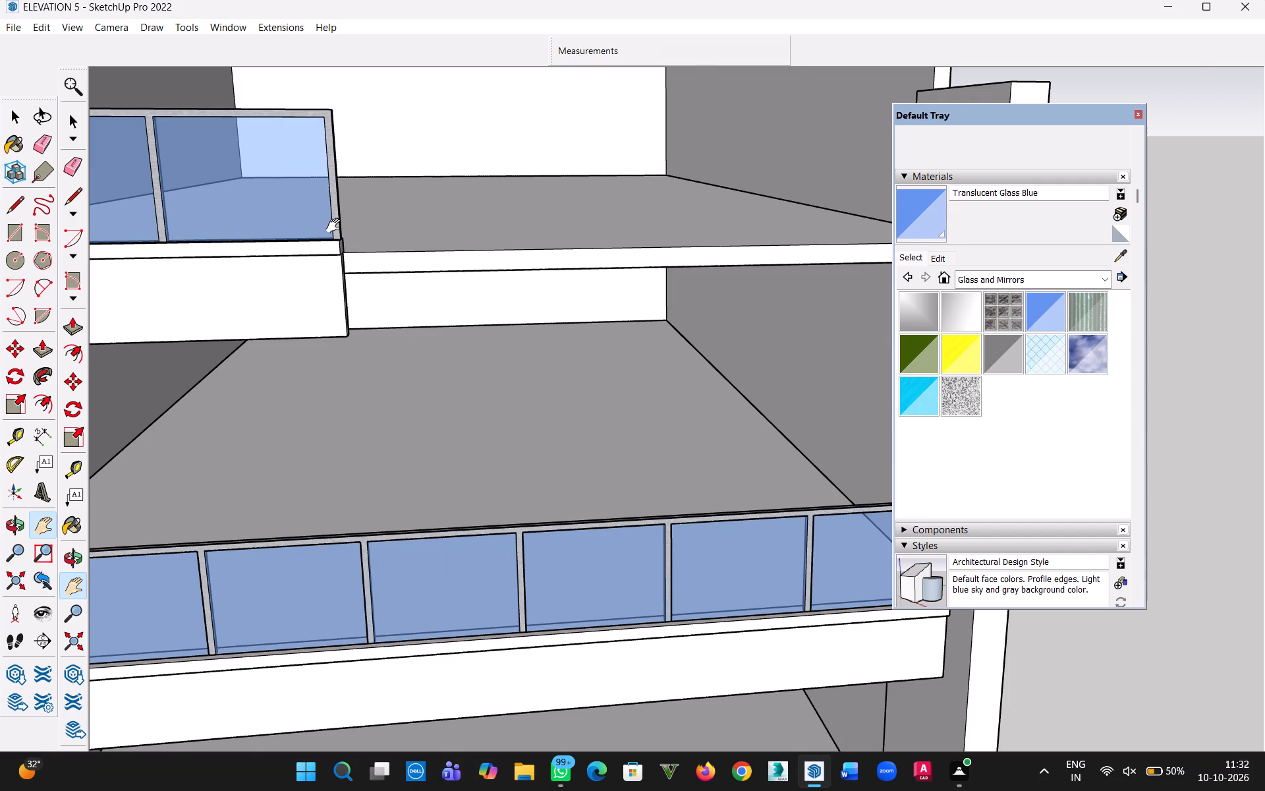
{"action": "scroll", "coordinate": [347, 262], "scroll_direction": "up", "scroll_amount": 2}
{"action": "middle_click_drag", "start_coordinate": [352, 285], "coordinate": [328, 339]}
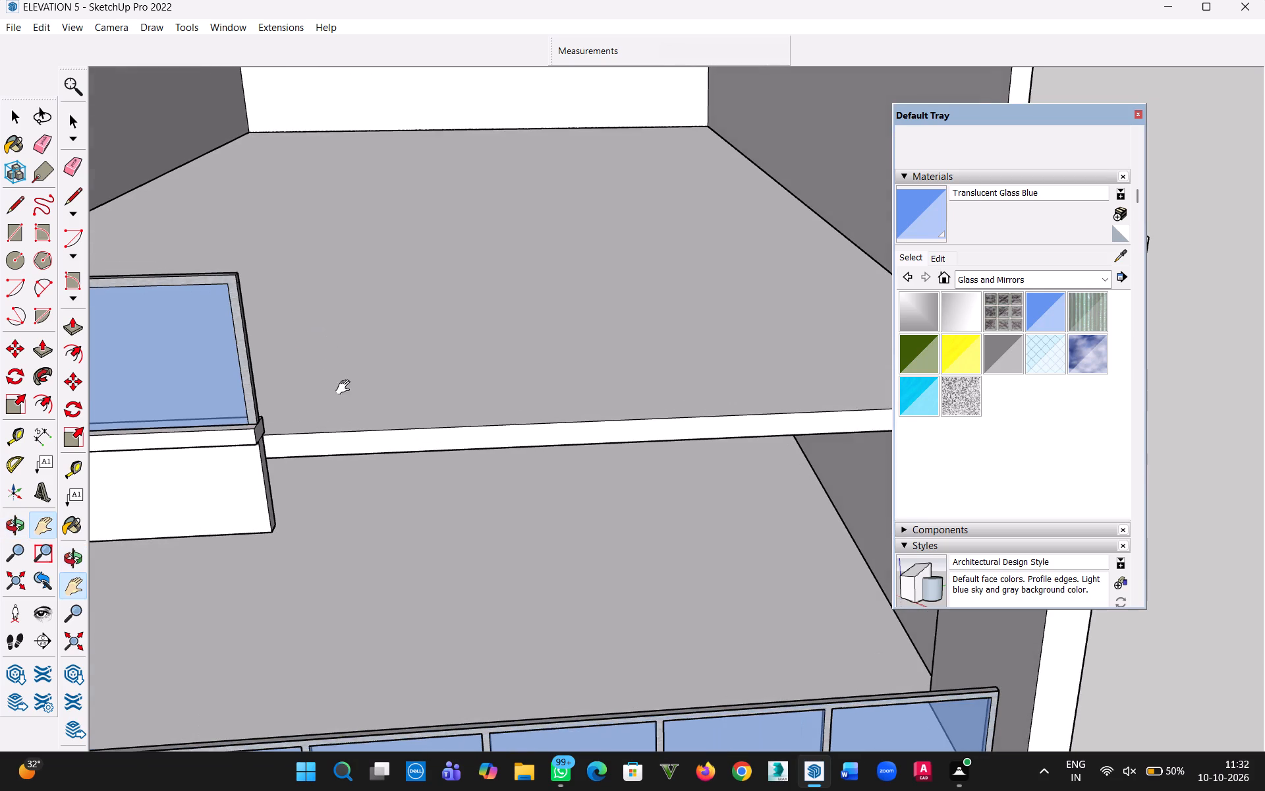
{"action": "key", "text": "h"}
{"action": "left_click_drag", "start_coordinate": [405, 416], "coordinate": [418, 252]}
{"action": "middle_click_drag", "start_coordinate": [440, 295], "coordinate": [190, 379]}
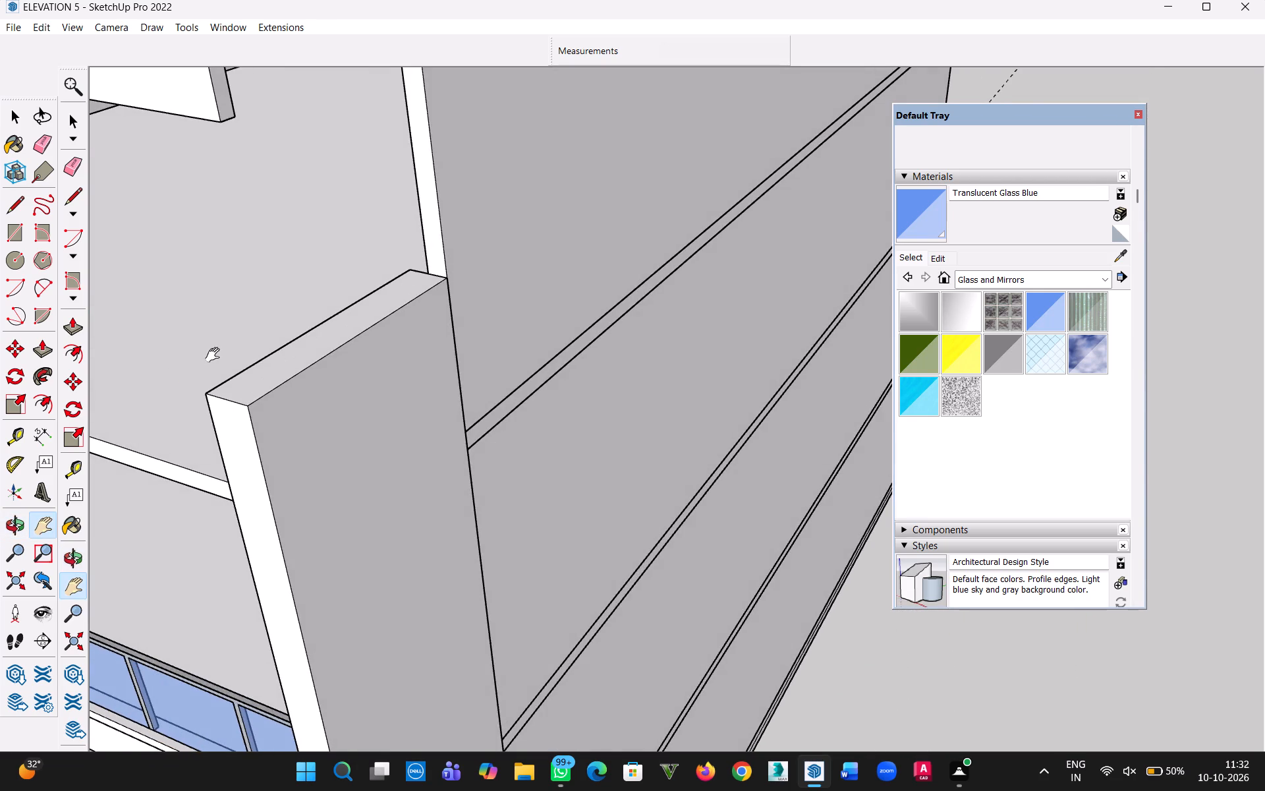
{"action": "key", "text": "h"}
{"action": "left_click_drag", "start_coordinate": [217, 355], "coordinate": [827, 324]}
{"action": "middle_click_drag", "start_coordinate": [718, 343], "coordinate": [580, 349]}
{"action": "scroll", "coordinate": [380, 288], "scroll_direction": "up", "scroll_amount": 4}
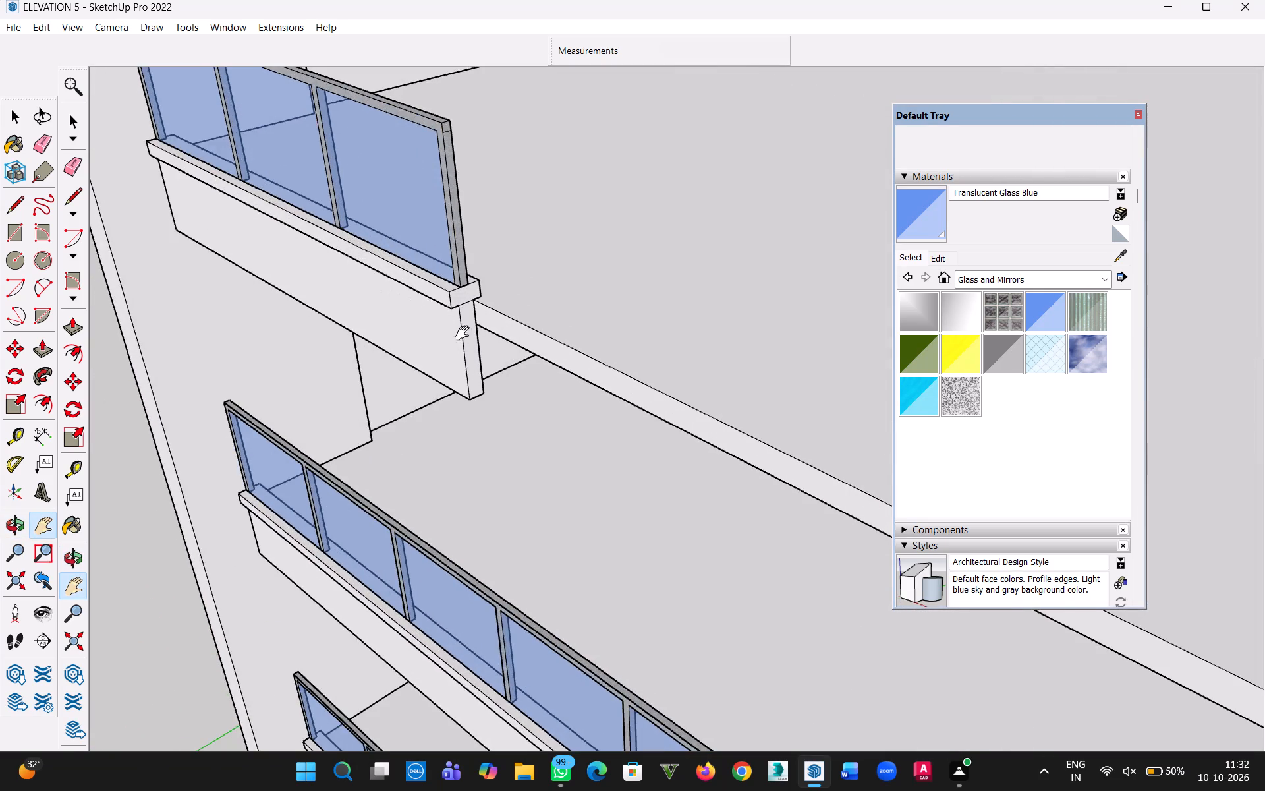
{"action": "middle_click_drag", "start_coordinate": [473, 334], "coordinate": [424, 293]}
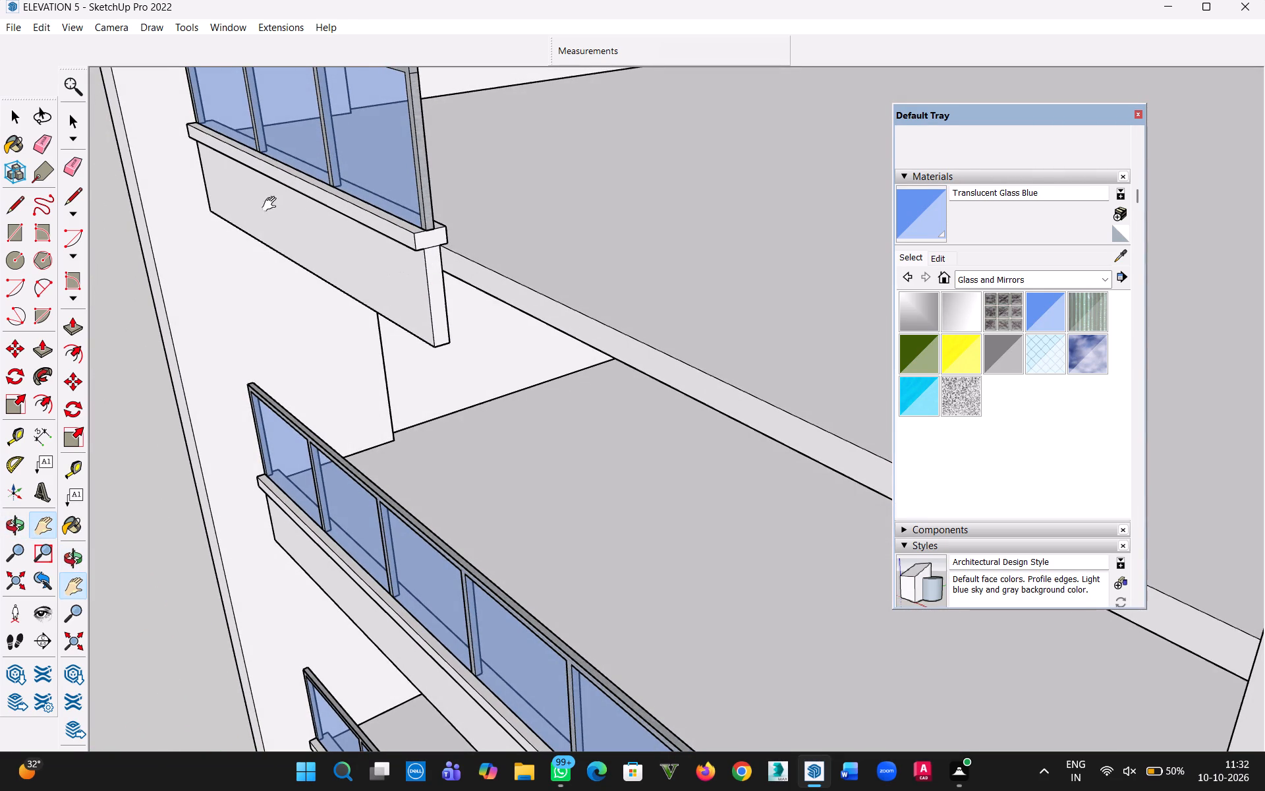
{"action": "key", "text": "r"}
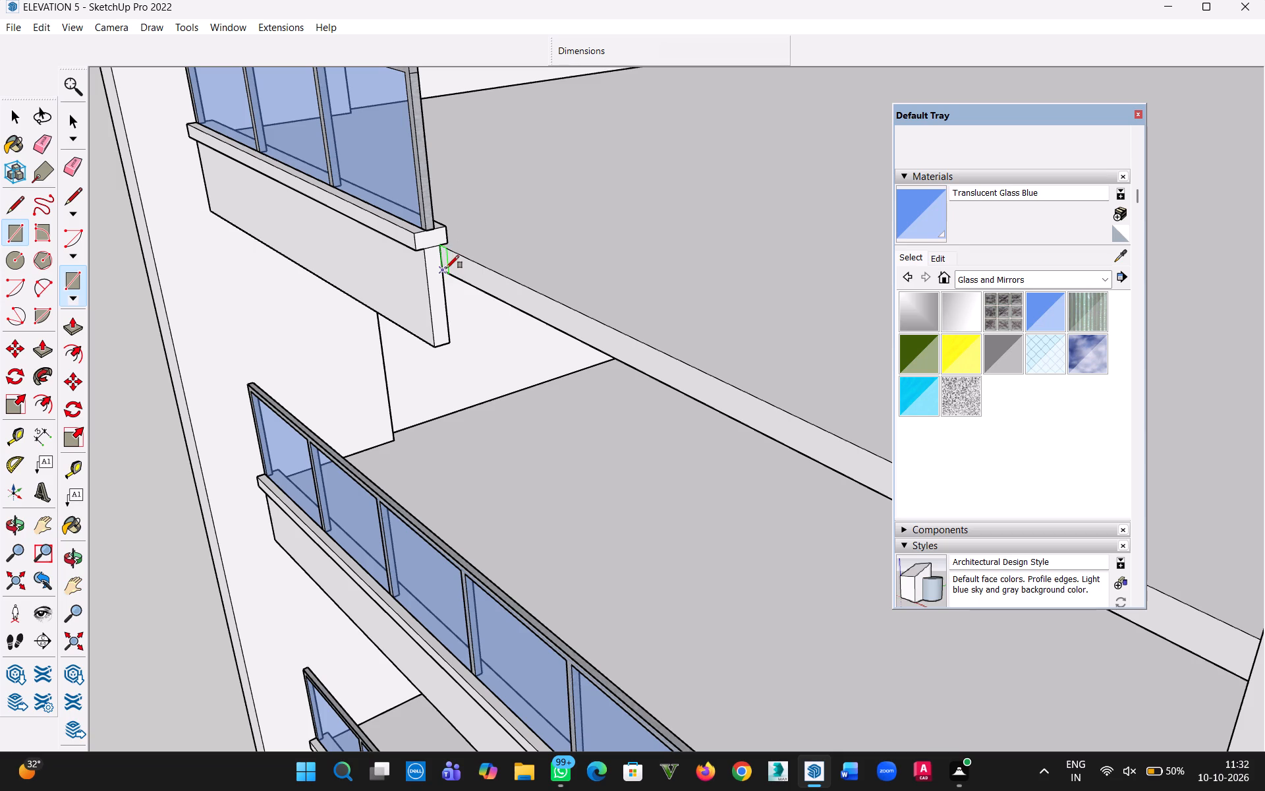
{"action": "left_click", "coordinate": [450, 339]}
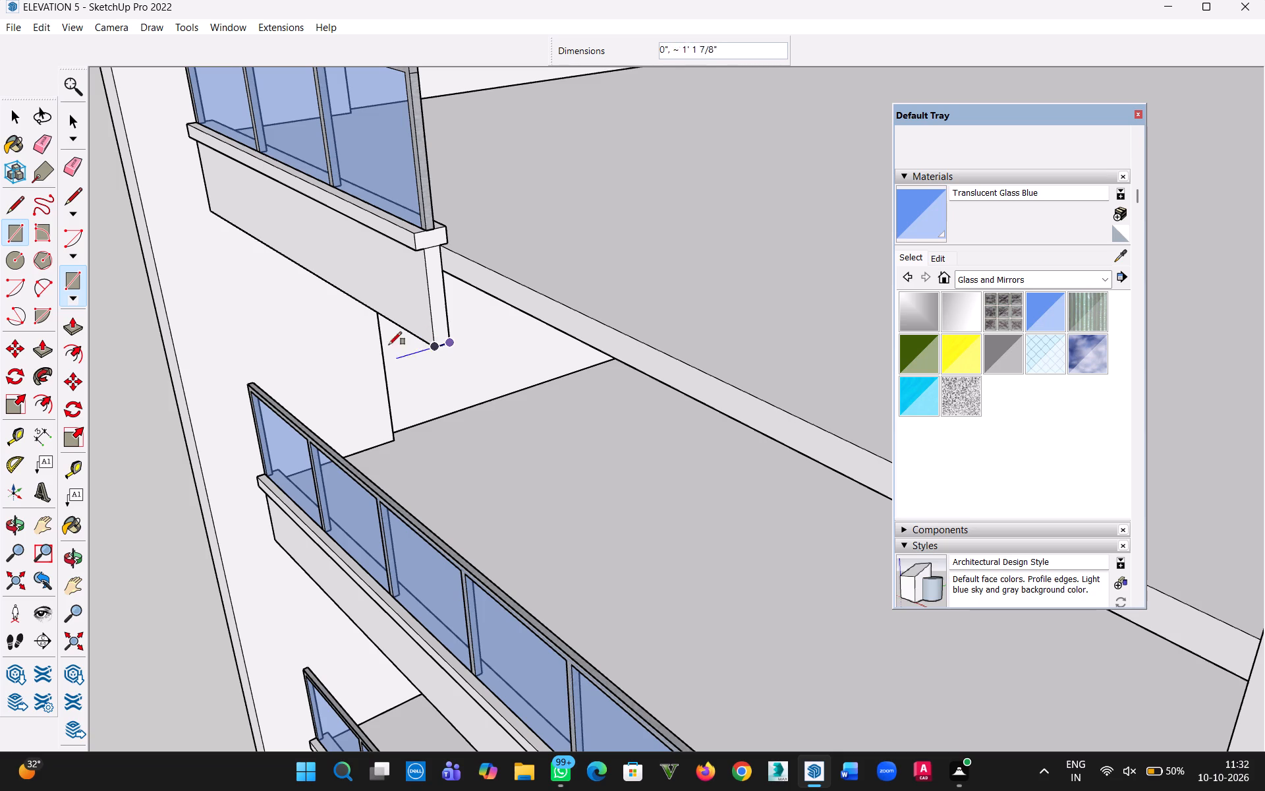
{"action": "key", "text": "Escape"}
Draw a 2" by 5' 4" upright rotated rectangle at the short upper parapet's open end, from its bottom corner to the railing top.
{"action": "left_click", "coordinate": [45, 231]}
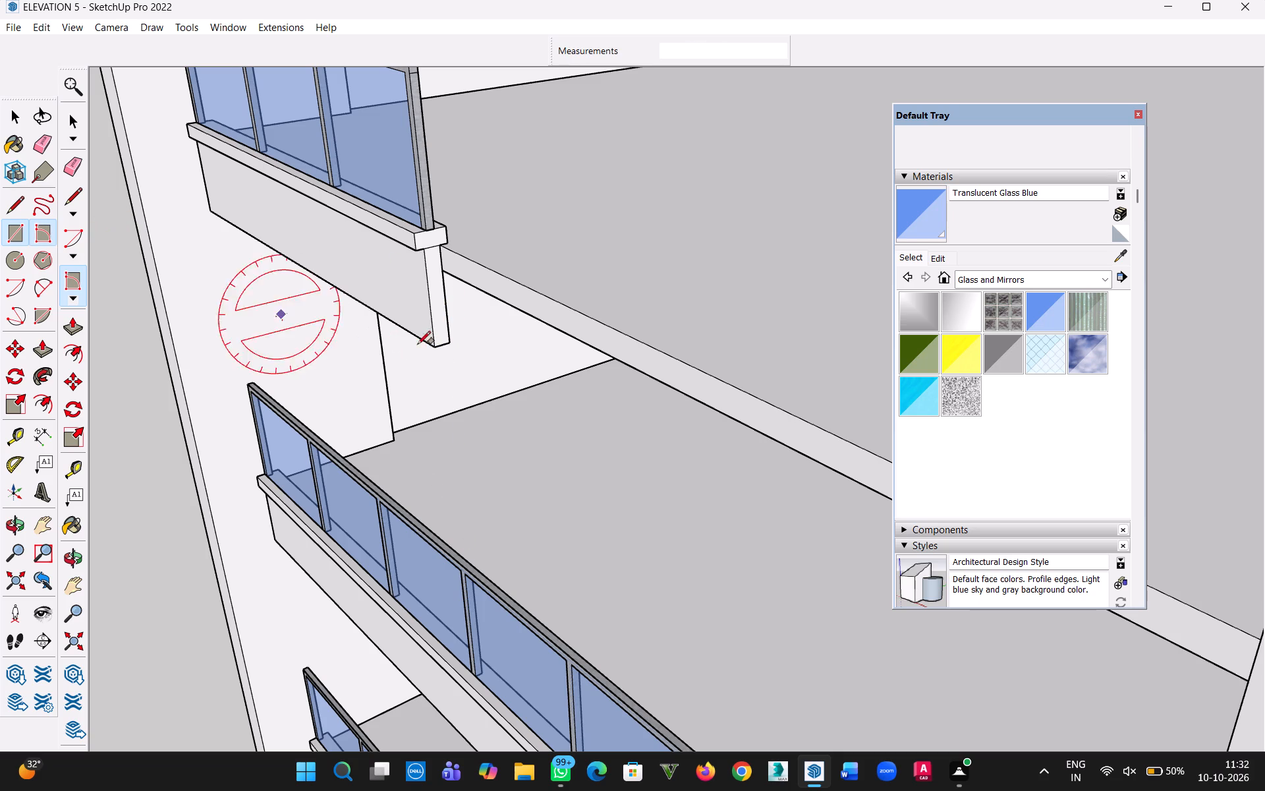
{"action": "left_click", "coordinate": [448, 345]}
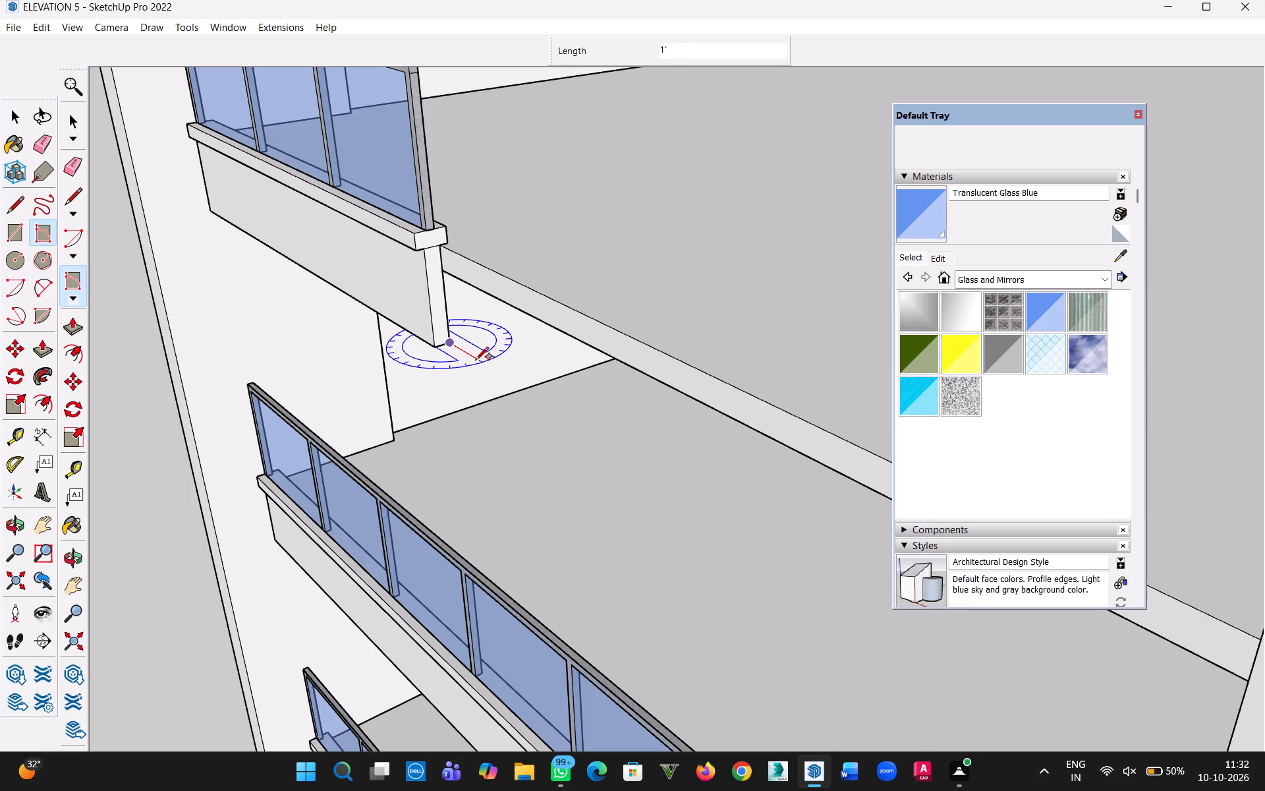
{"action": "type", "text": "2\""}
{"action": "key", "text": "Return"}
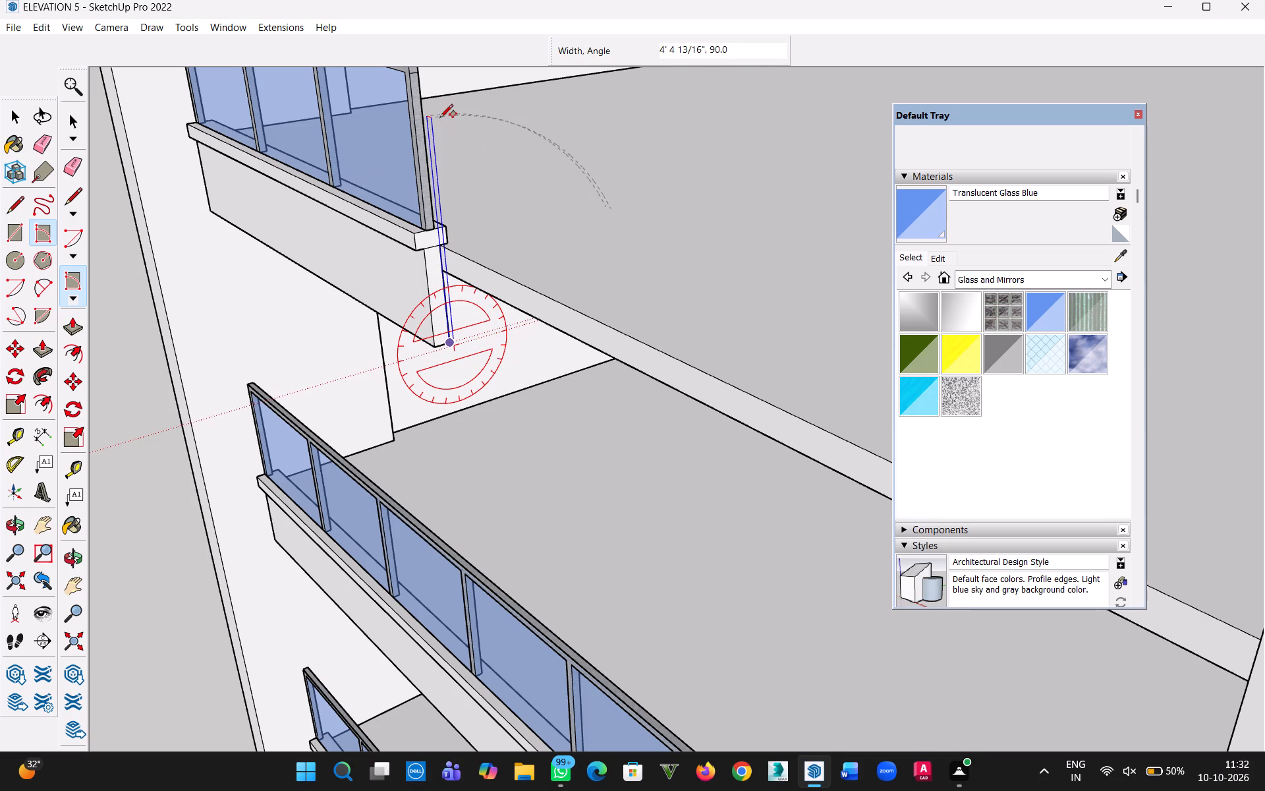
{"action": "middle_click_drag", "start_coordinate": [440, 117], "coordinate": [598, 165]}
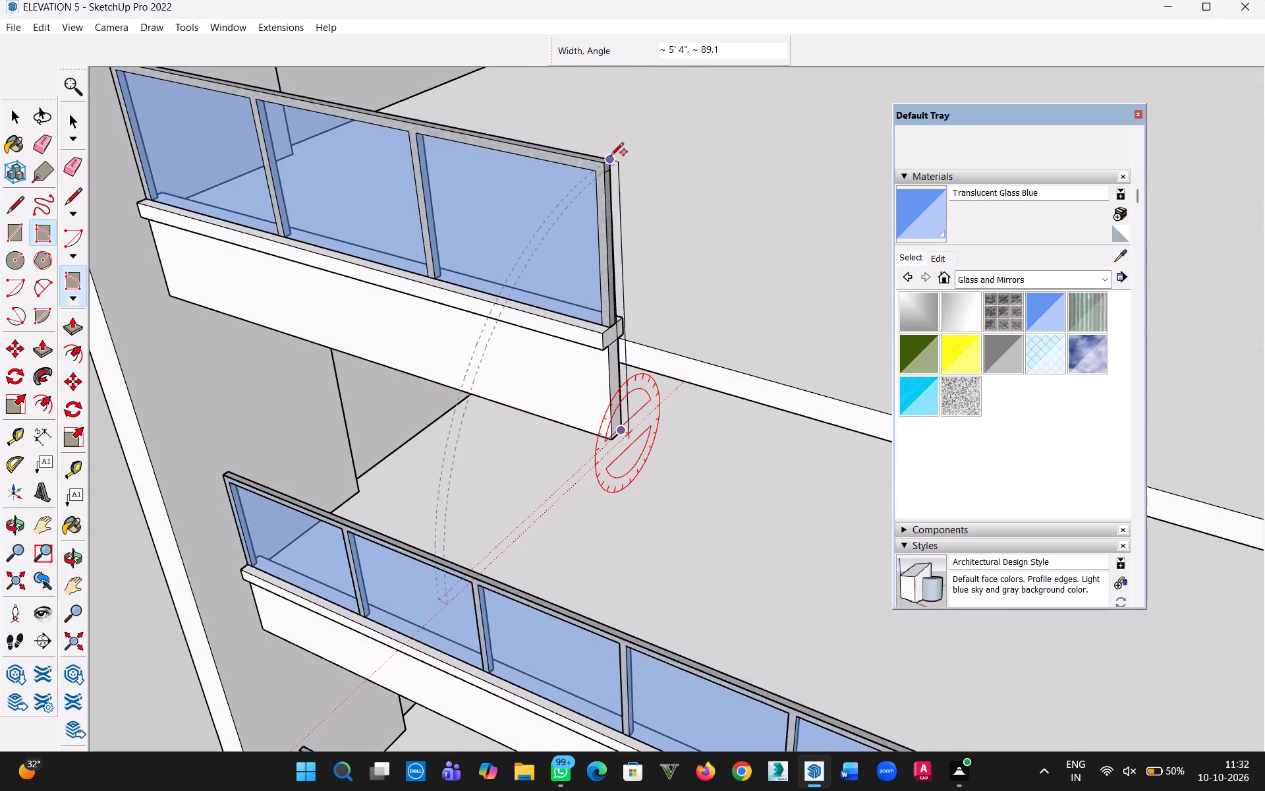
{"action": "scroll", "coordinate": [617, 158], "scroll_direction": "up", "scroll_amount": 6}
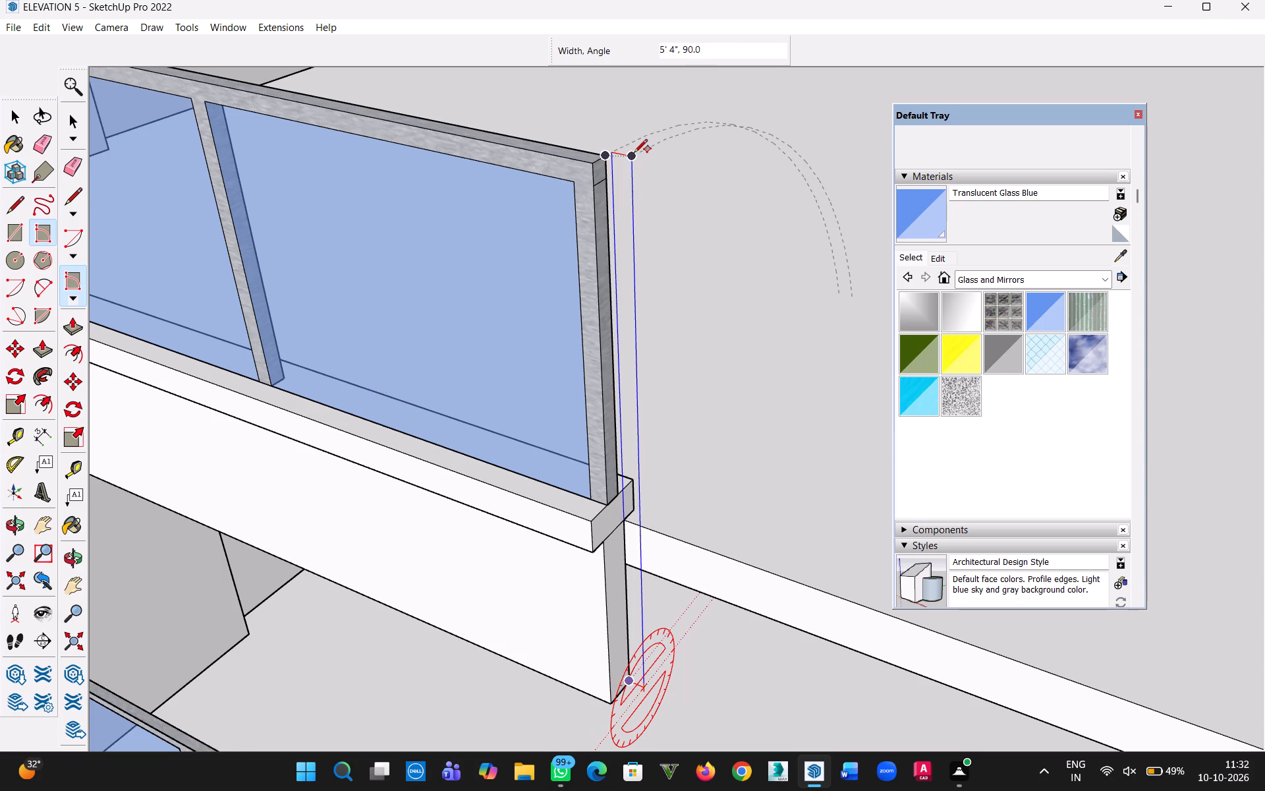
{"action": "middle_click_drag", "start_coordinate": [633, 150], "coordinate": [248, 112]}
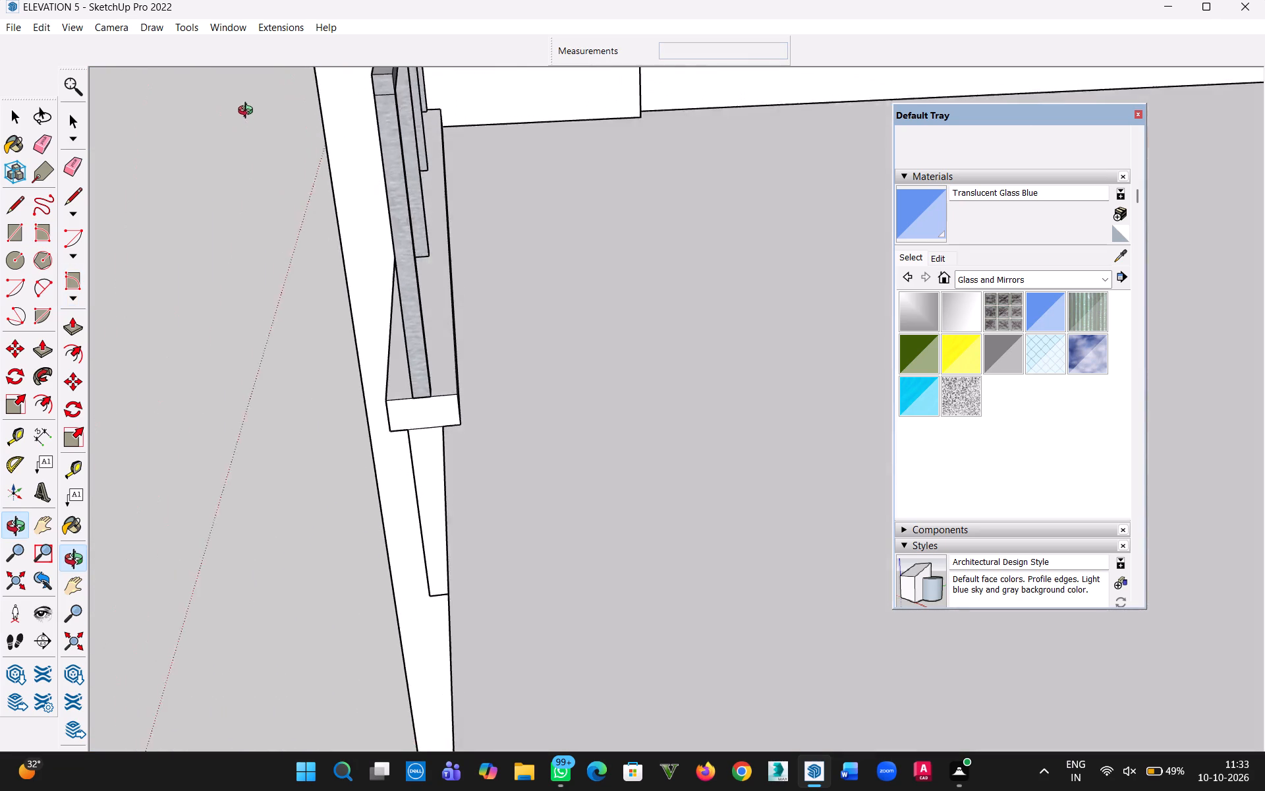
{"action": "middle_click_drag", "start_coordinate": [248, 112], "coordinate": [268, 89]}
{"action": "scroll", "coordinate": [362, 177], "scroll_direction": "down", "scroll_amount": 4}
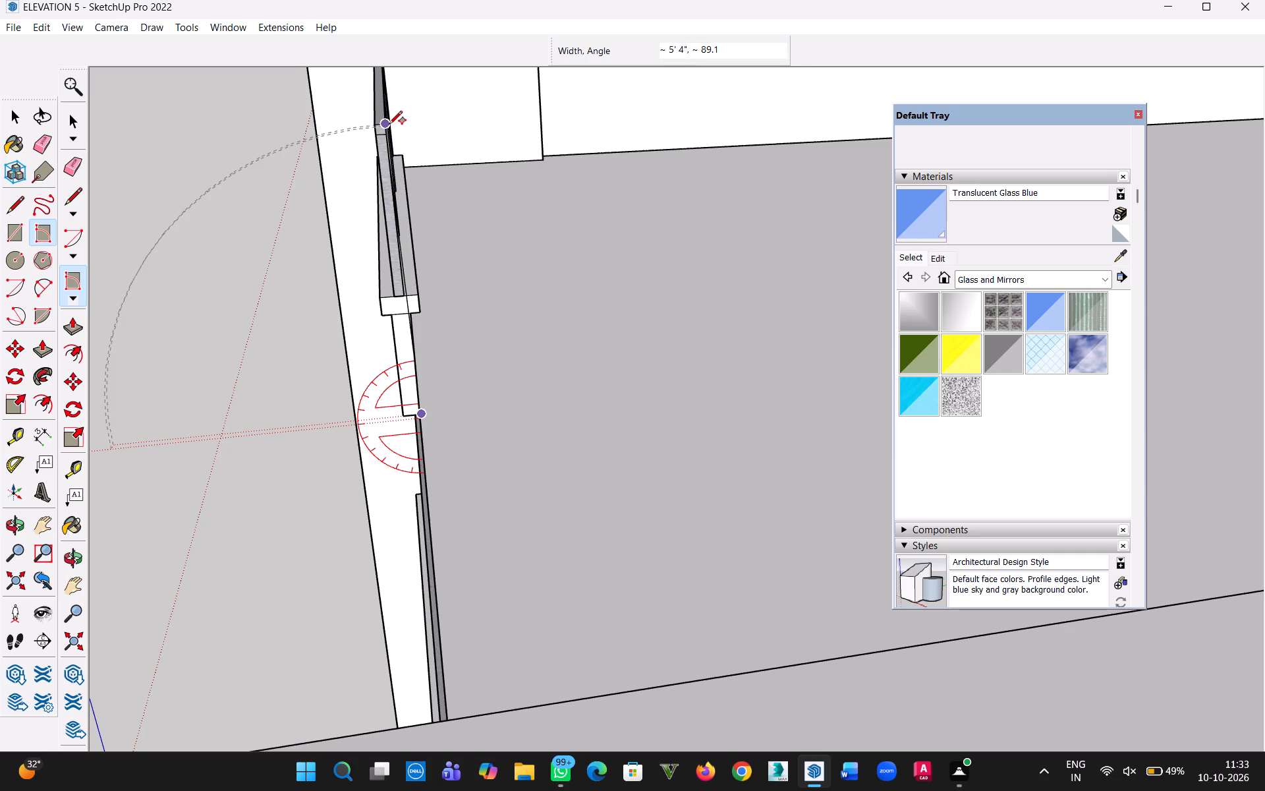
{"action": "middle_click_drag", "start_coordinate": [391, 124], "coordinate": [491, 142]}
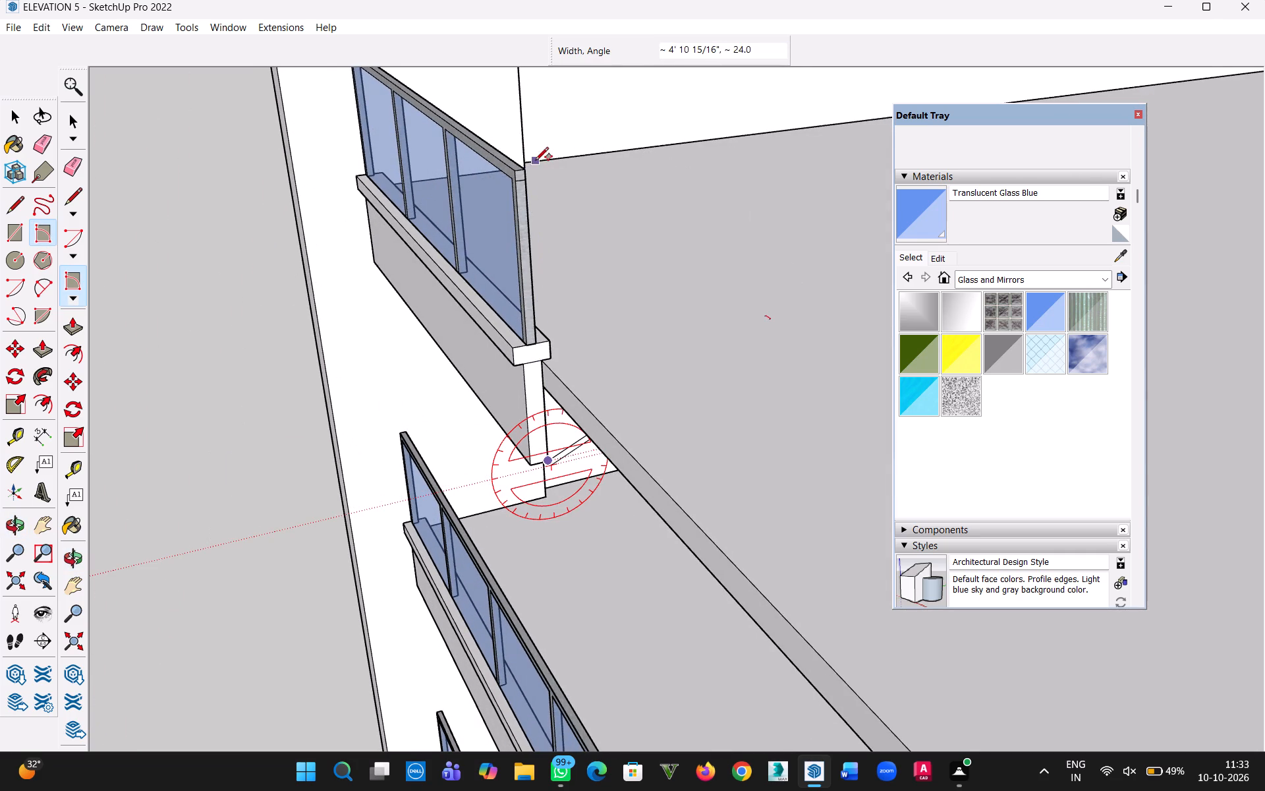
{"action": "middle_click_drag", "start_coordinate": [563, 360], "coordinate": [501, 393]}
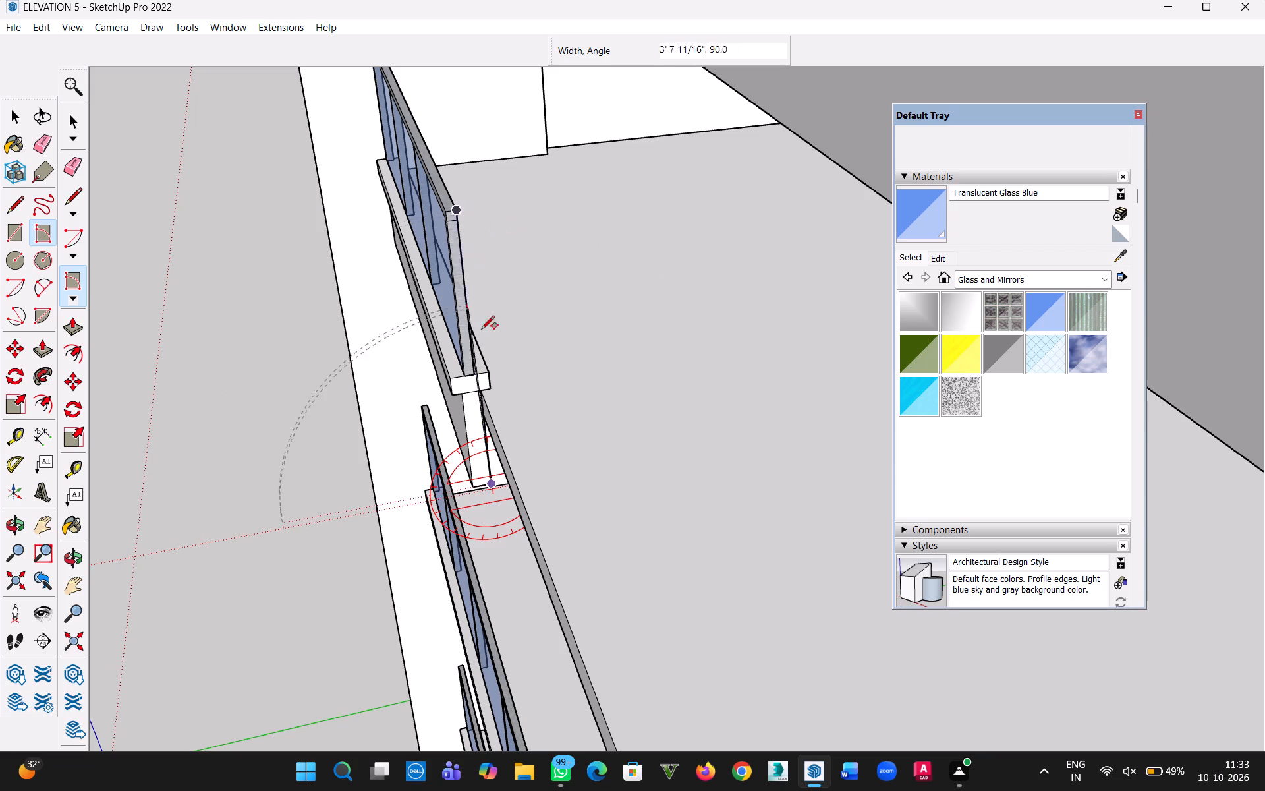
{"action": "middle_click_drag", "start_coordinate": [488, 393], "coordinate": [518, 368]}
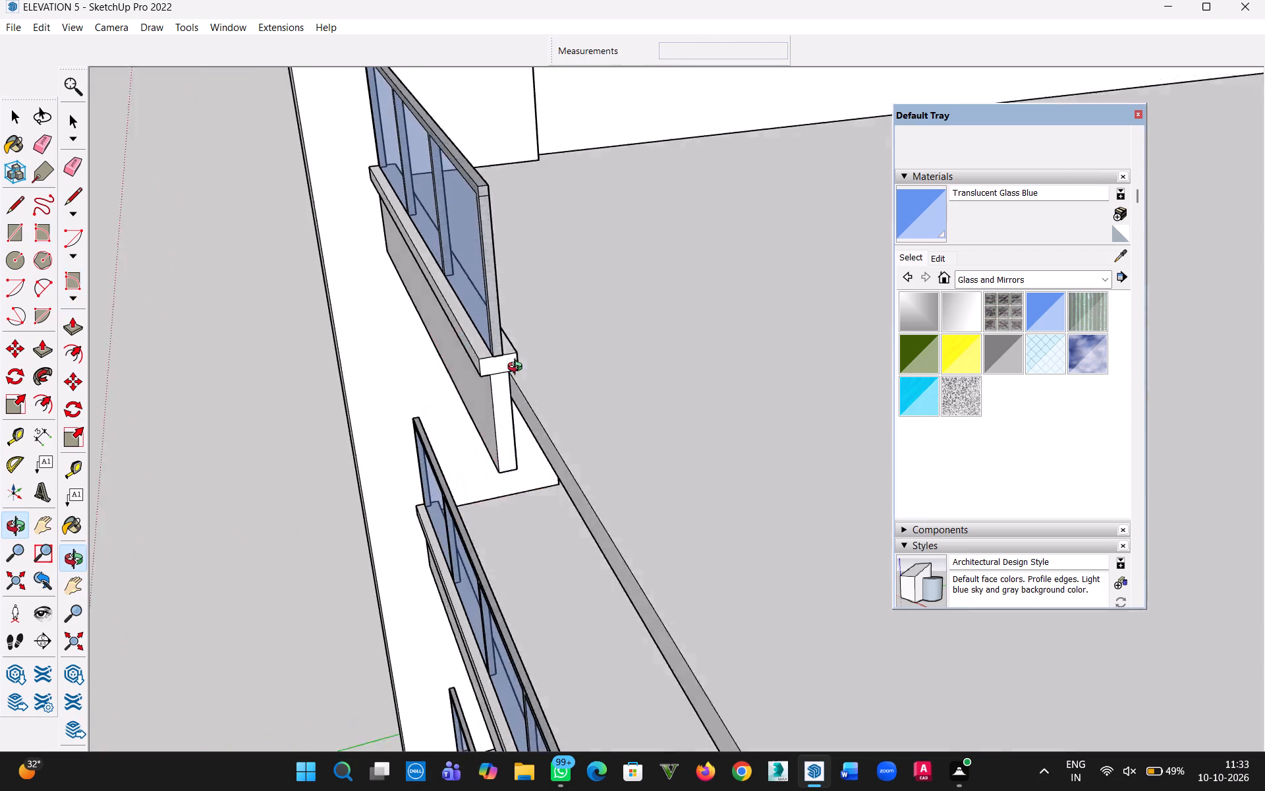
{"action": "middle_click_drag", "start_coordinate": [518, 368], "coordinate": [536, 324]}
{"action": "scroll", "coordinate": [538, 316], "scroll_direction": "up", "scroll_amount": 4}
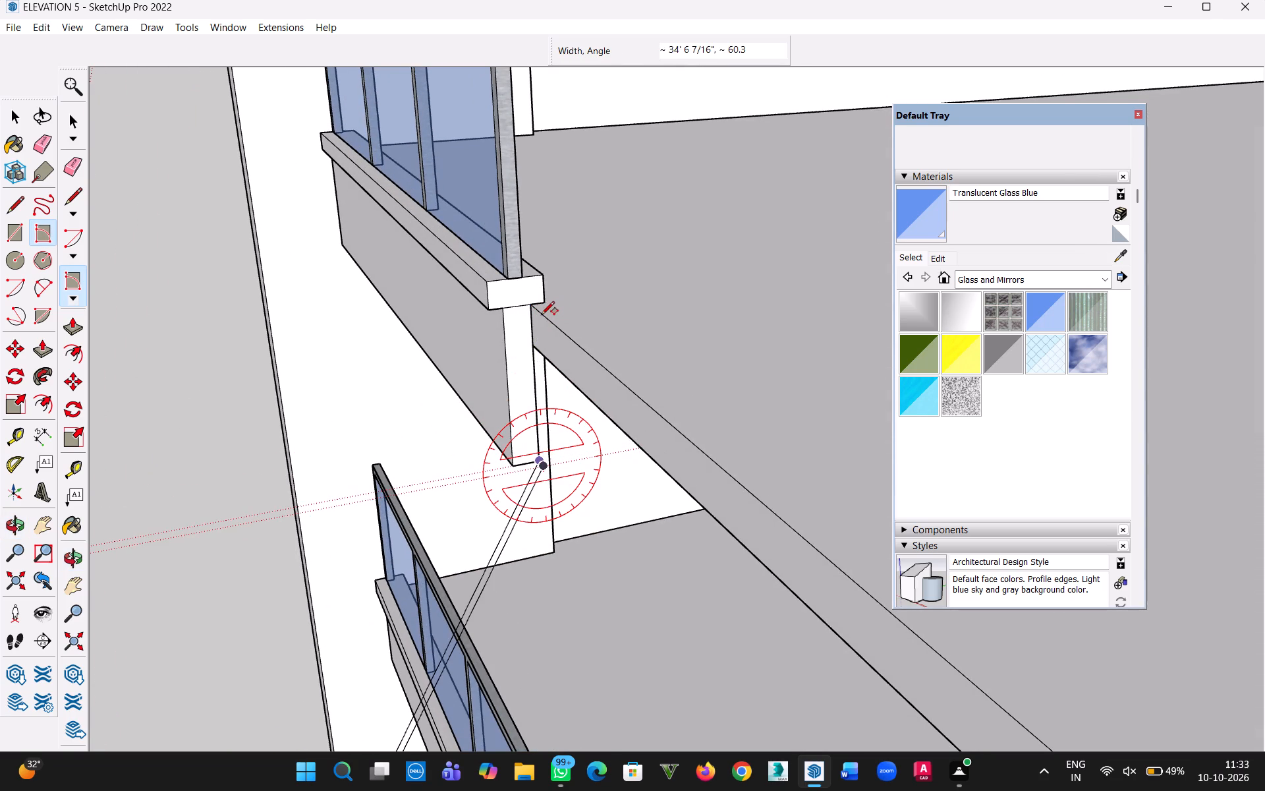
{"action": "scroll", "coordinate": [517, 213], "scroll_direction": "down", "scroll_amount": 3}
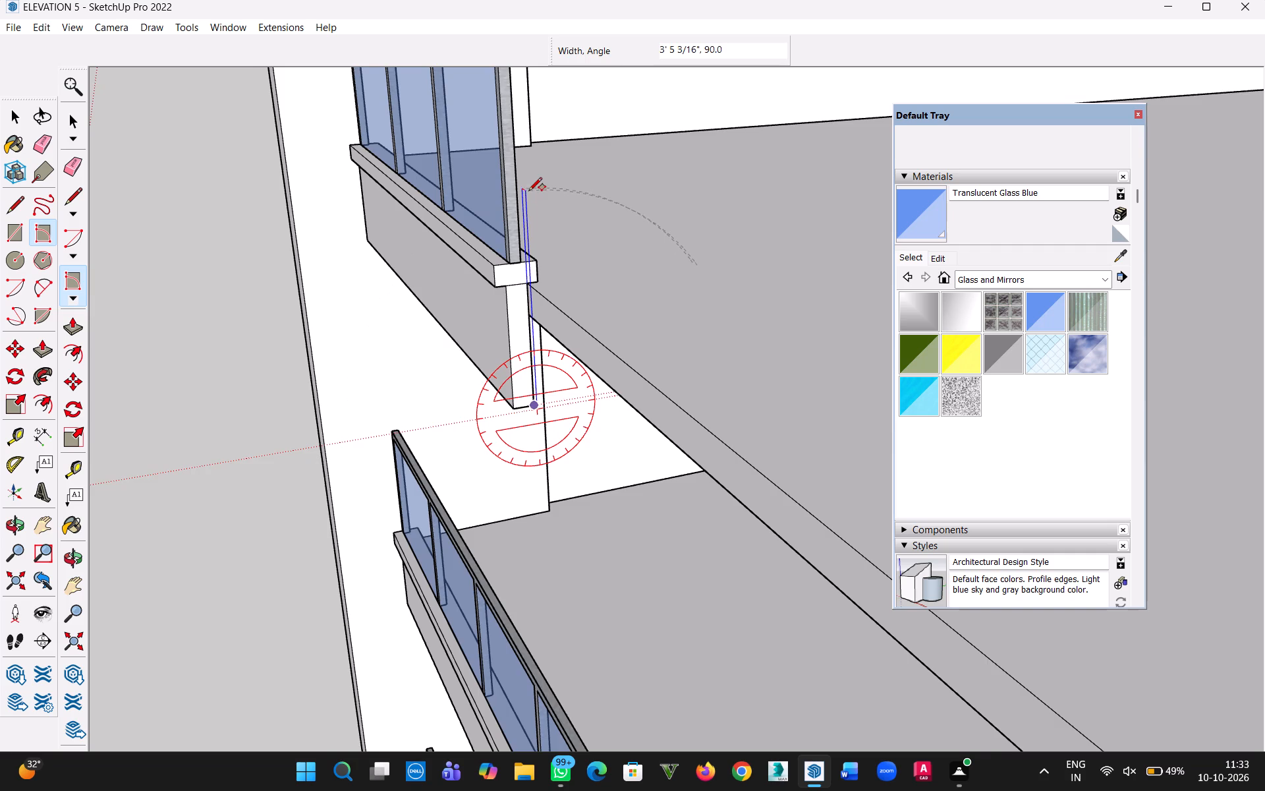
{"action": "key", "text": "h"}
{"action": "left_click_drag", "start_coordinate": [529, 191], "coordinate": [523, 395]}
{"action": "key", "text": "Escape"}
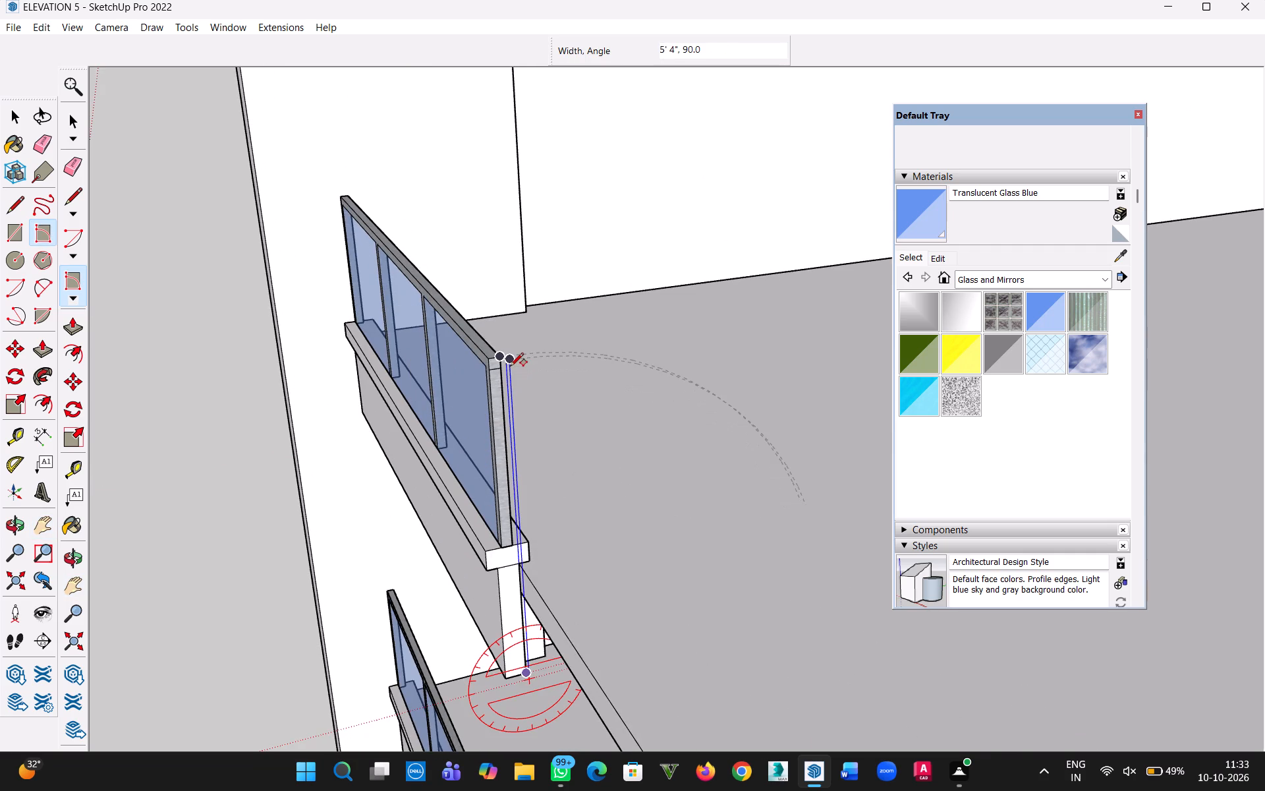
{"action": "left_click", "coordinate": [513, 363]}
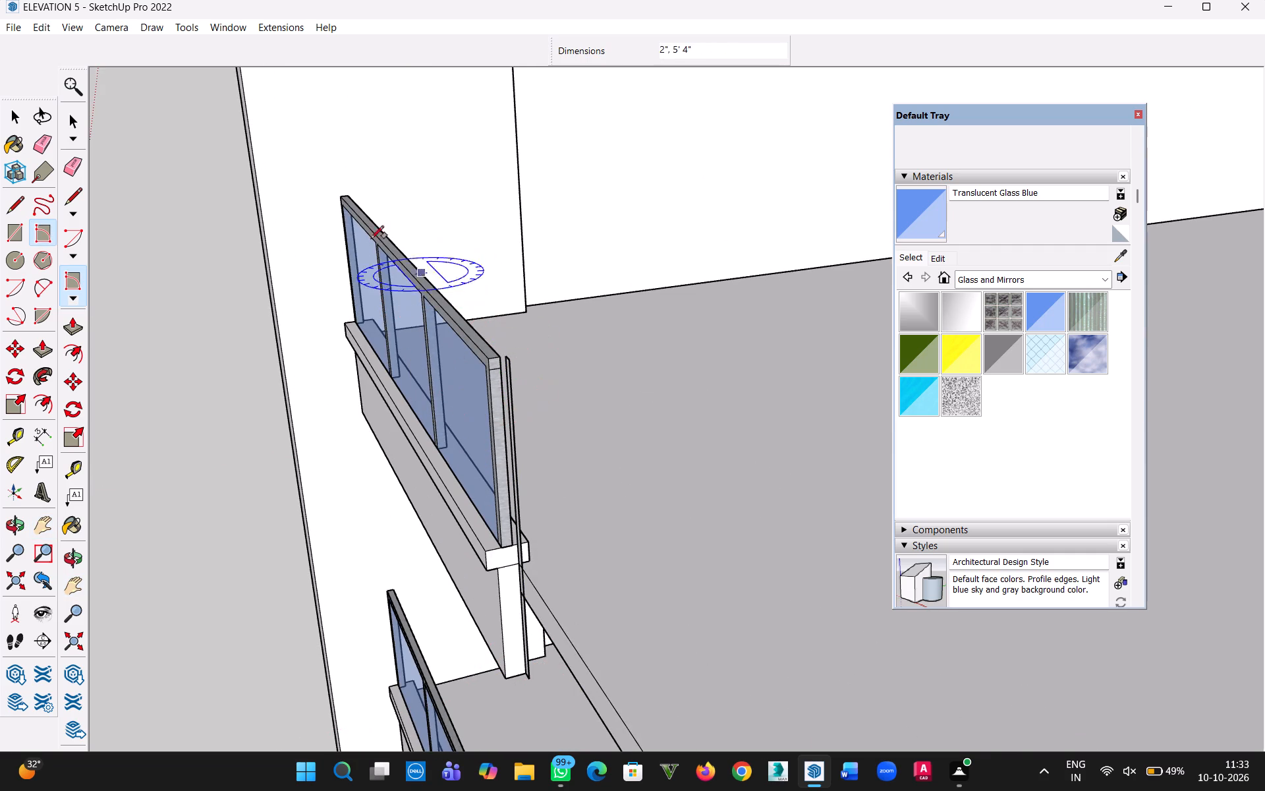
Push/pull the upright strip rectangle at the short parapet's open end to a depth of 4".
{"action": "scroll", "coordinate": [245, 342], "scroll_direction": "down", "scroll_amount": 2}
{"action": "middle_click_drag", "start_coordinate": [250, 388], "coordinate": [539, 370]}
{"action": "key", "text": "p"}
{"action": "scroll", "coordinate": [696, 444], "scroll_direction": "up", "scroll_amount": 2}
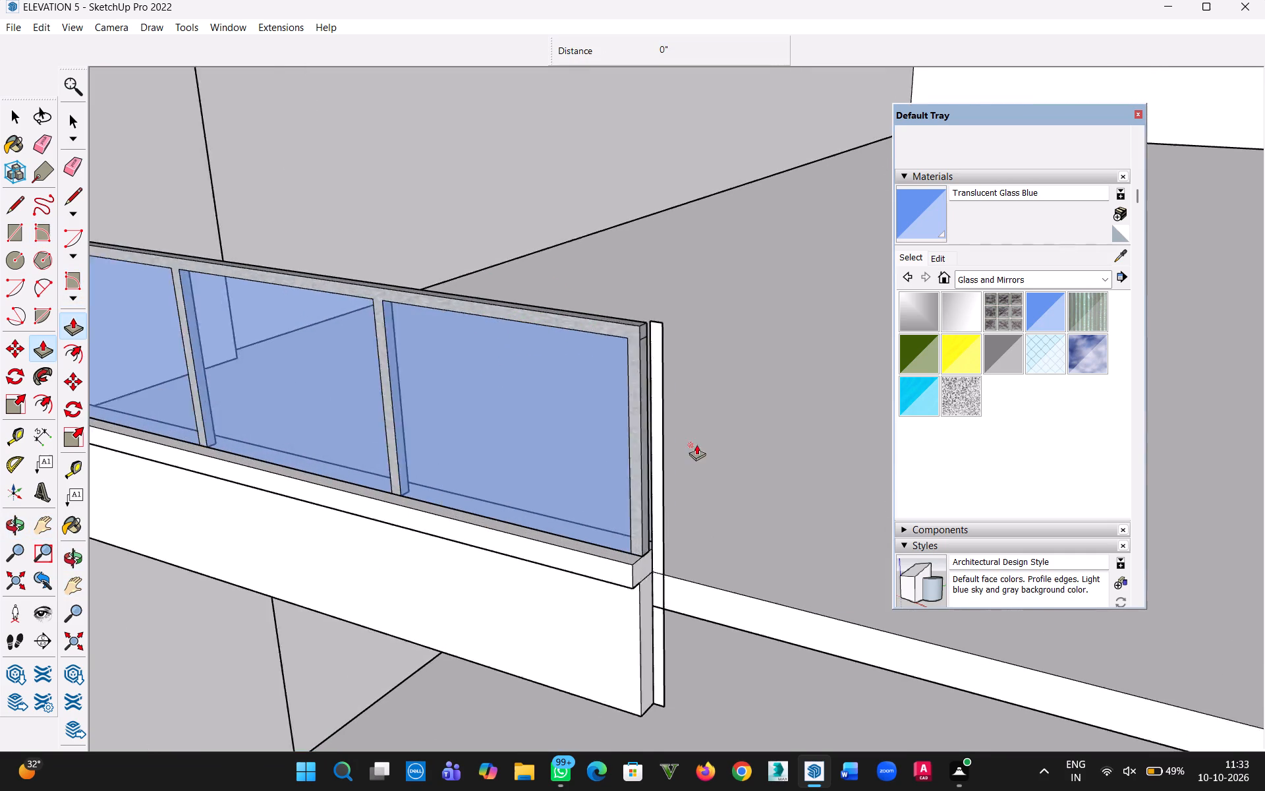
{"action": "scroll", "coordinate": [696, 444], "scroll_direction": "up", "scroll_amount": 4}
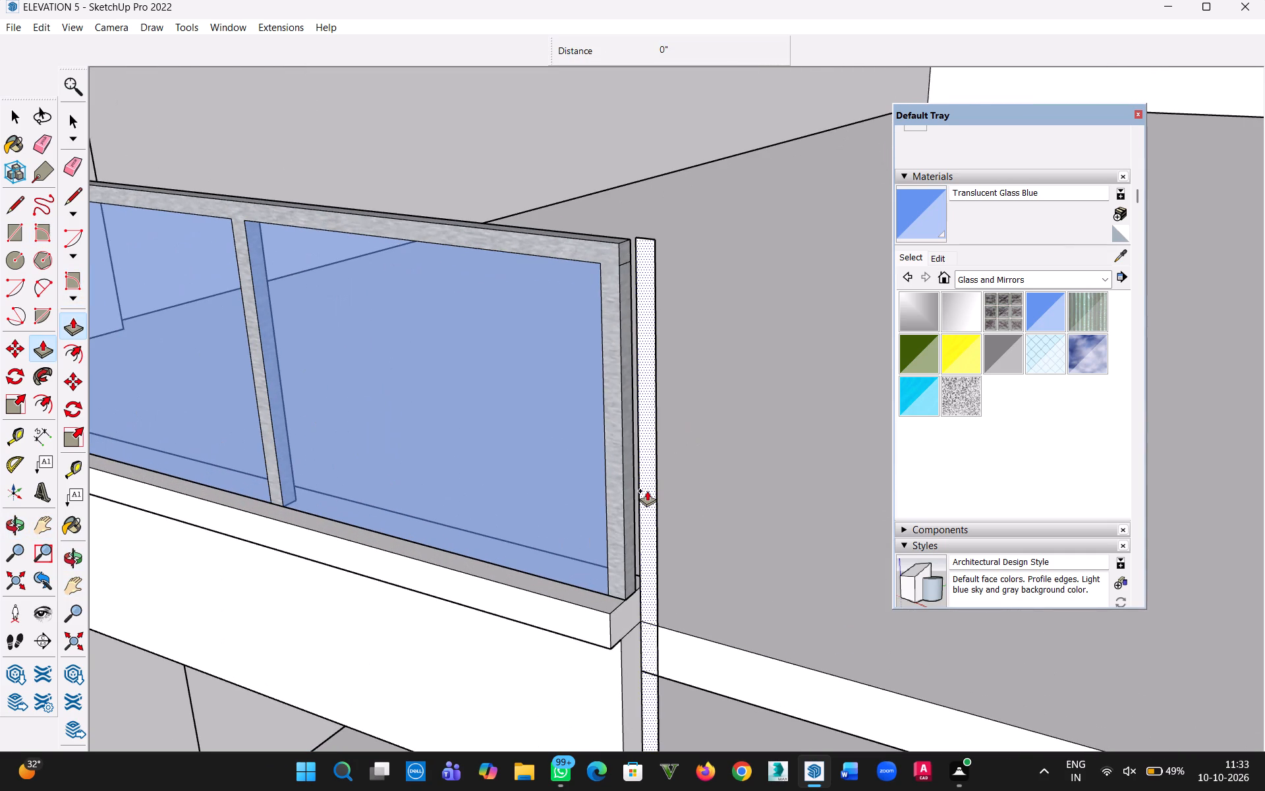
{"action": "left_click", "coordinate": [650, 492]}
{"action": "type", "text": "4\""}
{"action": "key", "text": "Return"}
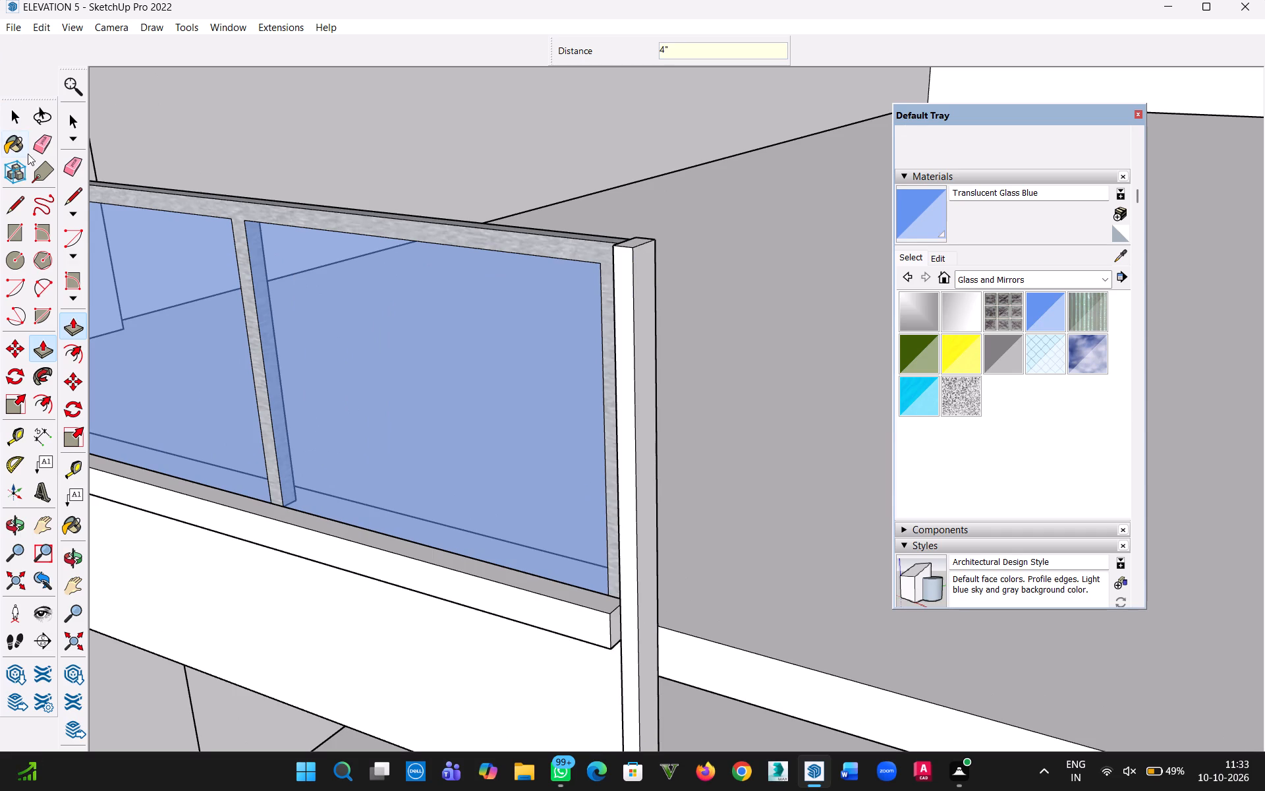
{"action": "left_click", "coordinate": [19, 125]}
Undo the upright end strip's extrusion and rectangle, and the thickness given to the strip below the lowest parapet.
{"action": "scroll", "coordinate": [289, 300], "scroll_direction": "down", "scroll_amount": 15}
{"action": "scroll", "coordinate": [420, 425], "scroll_direction": "down", "scroll_amount": 4}
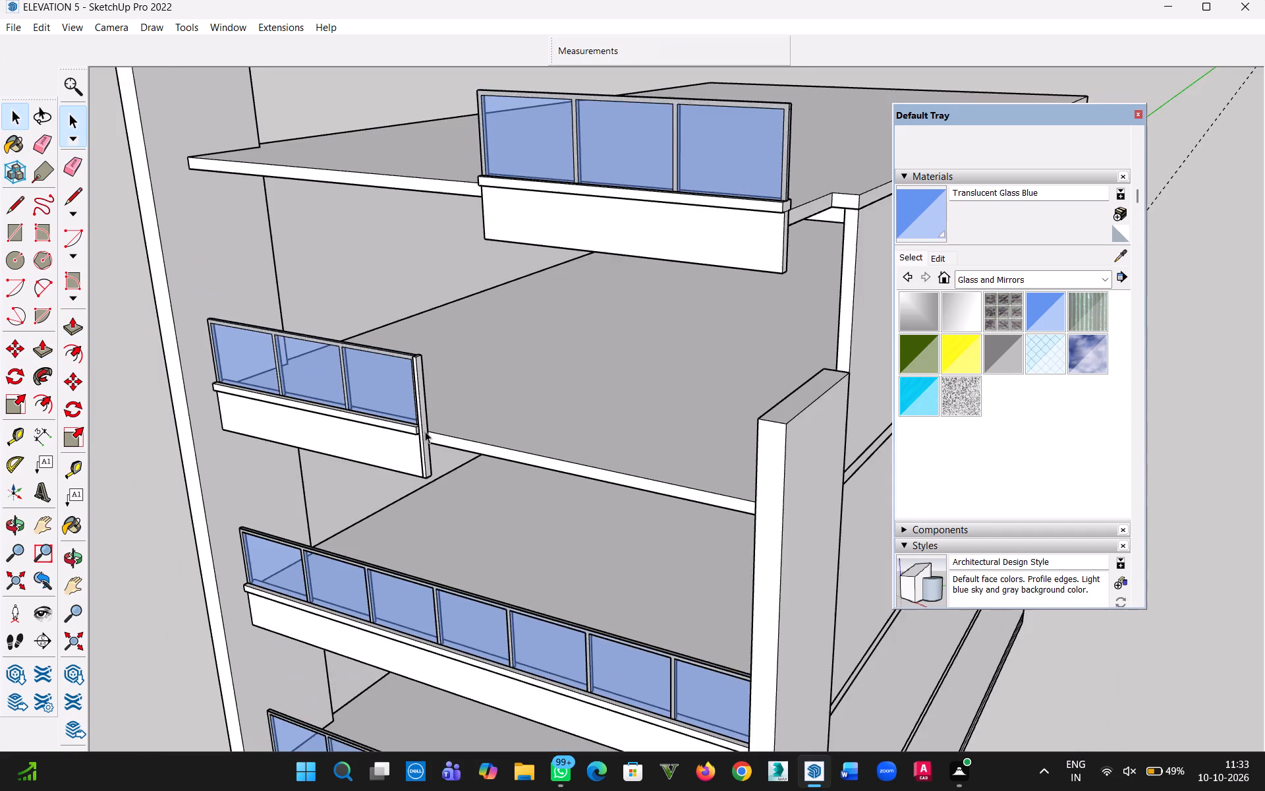
{"action": "key", "text": "h"}
{"action": "left_click_drag", "start_coordinate": [439, 460], "coordinate": [353, 159]}
{"action": "middle_click_drag", "start_coordinate": [312, 268], "coordinate": [504, 444]}
{"action": "scroll", "coordinate": [532, 441], "scroll_direction": "down", "scroll_amount": 5}
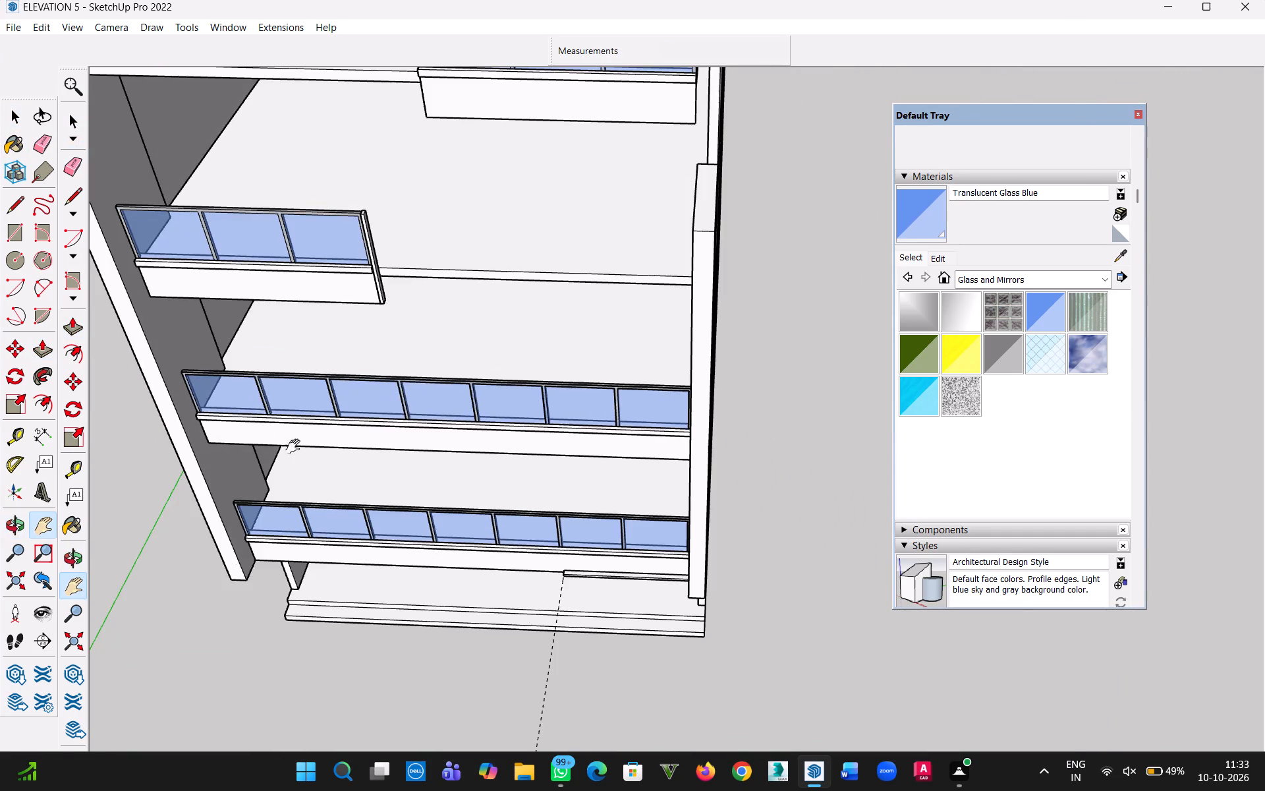
{"action": "middle_click_drag", "start_coordinate": [316, 450], "coordinate": [436, 241]}
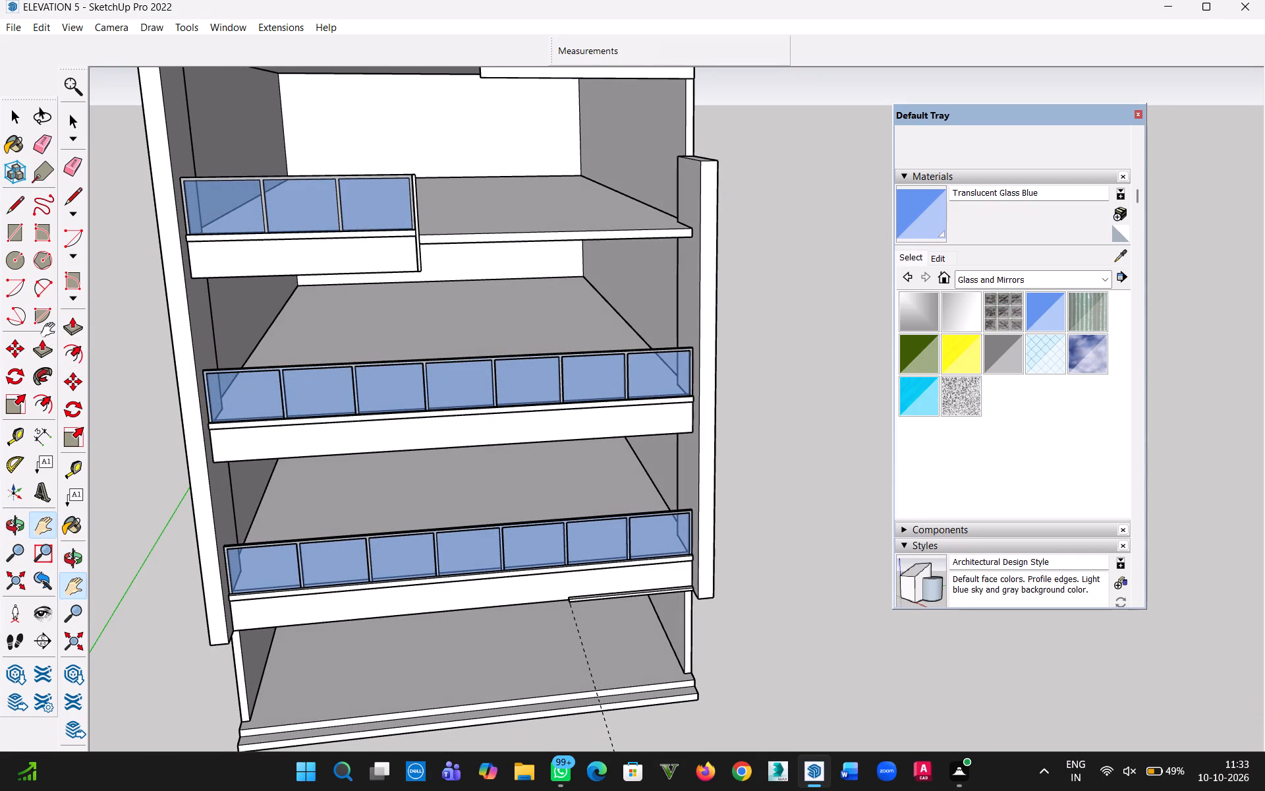
{"action": "key", "text": "ctrl+z"}
{"action": "key", "text": "ctrl+z"}
{"action": "key", "text": "ctrl+z"}
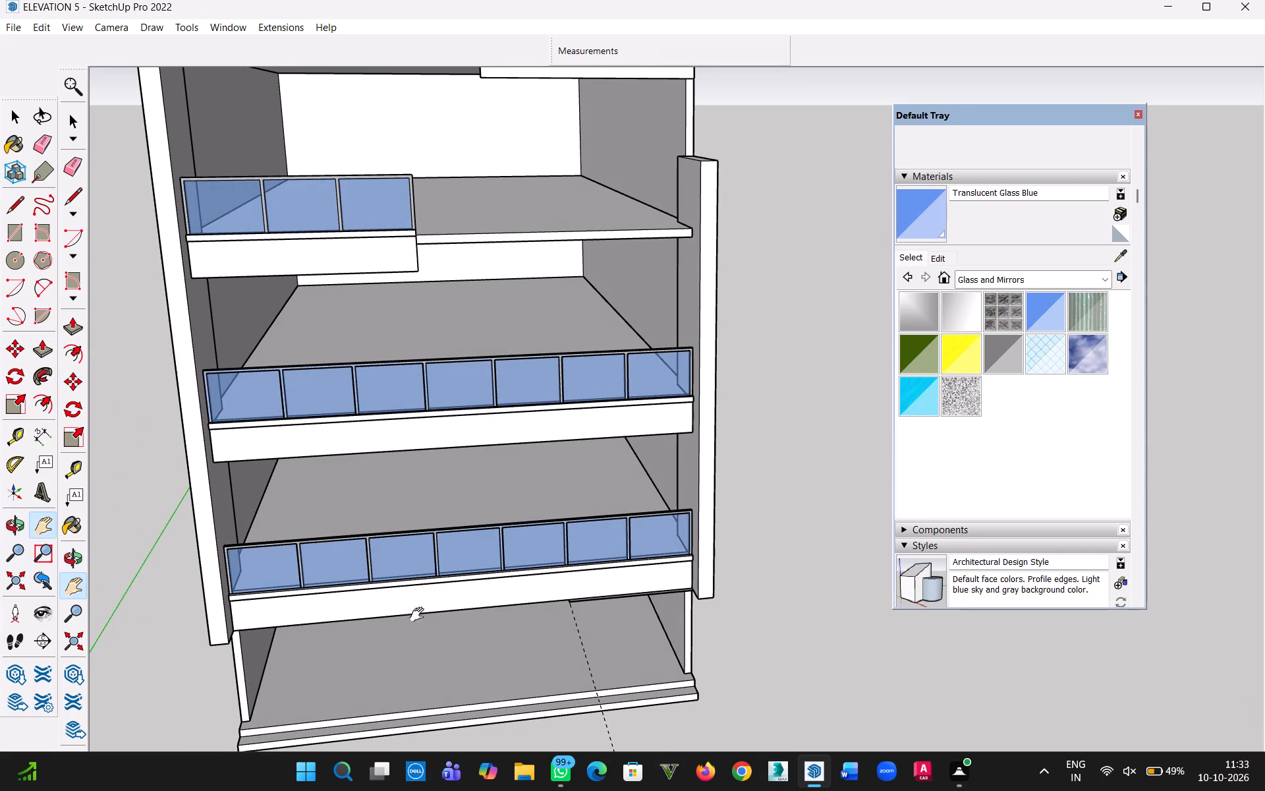
Draw a 2" by 5' 4" upright rotated rectangle from the short upper parapet's inner bottom corner at its open end to the railing top.
{"action": "middle_click_drag", "start_coordinate": [464, 651], "coordinate": [440, 706]}
{"action": "scroll", "coordinate": [366, 241], "scroll_direction": "up", "scroll_amount": 2}
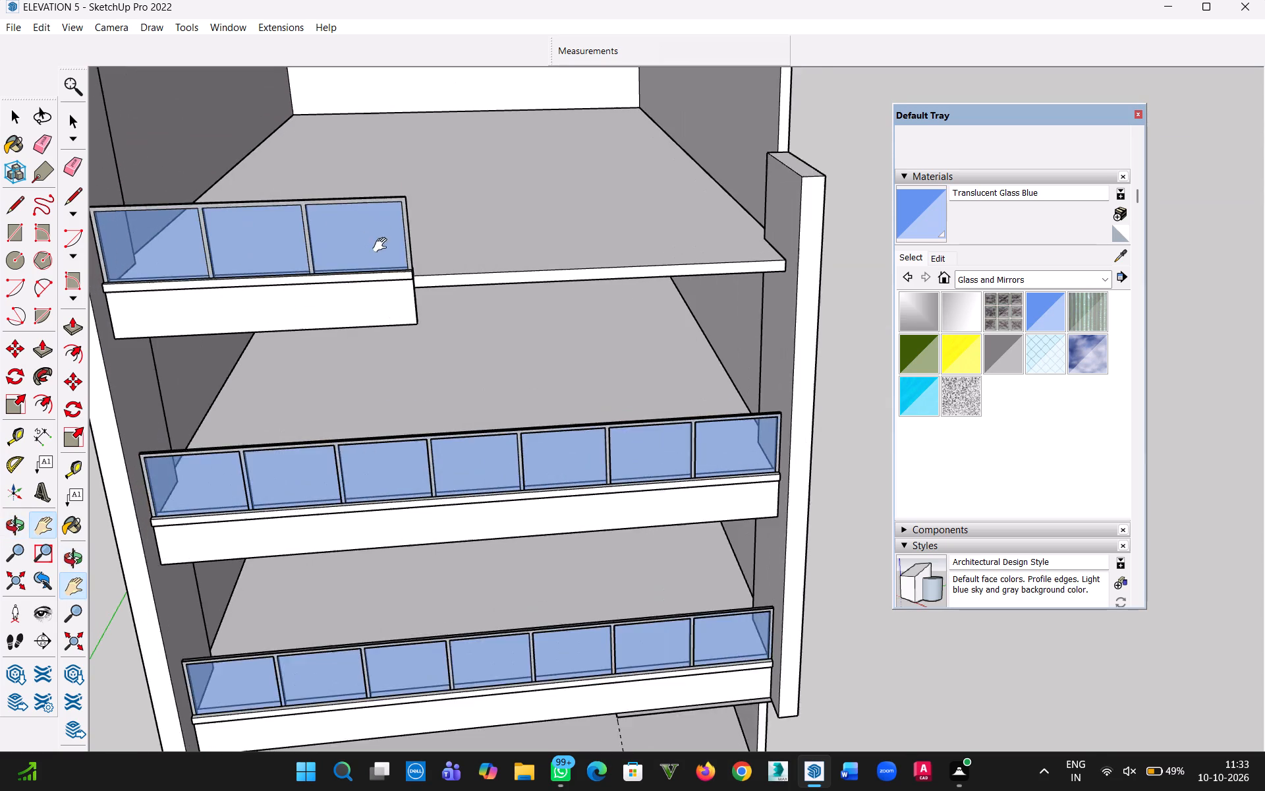
{"action": "scroll", "coordinate": [383, 245], "scroll_direction": "up", "scroll_amount": 7}
{"action": "middle_click_drag", "start_coordinate": [439, 318], "coordinate": [357, 365]}
{"action": "key", "text": "h"}
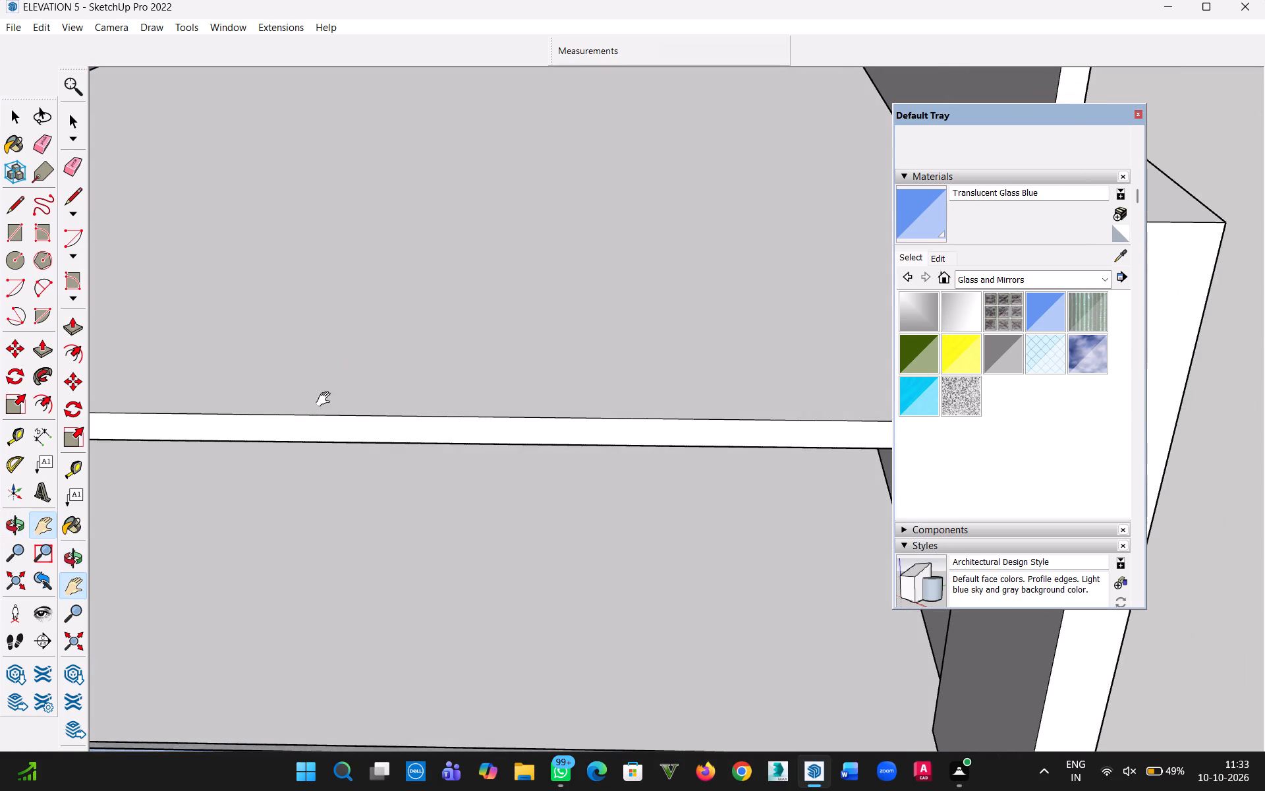
{"action": "left_click_drag", "start_coordinate": [327, 399], "coordinate": [620, 339]}
{"action": "middle_click_drag", "start_coordinate": [615, 365], "coordinate": [364, 406]}
{"action": "scroll", "coordinate": [424, 388], "scroll_direction": "up", "scroll_amount": 3}
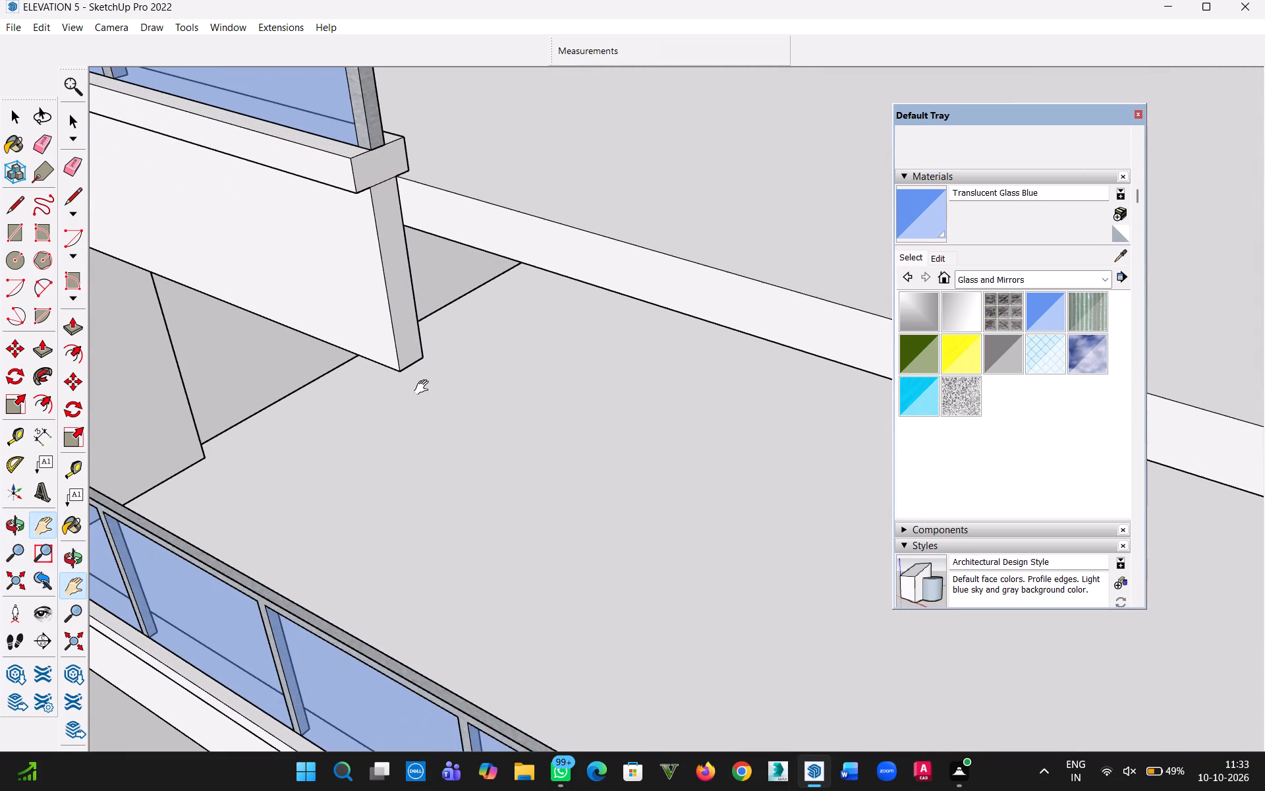
{"action": "left_click", "coordinate": [41, 236]}
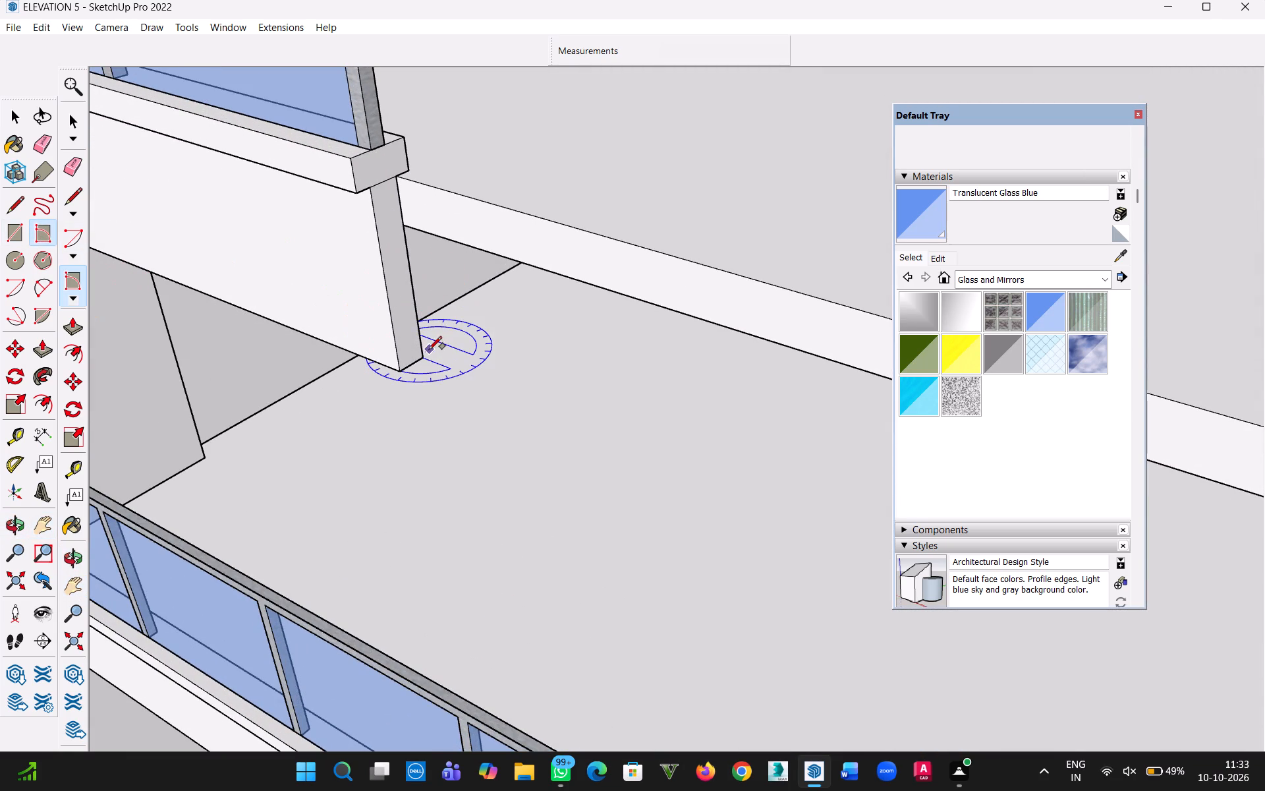
{"action": "left_click", "coordinate": [424, 357]}
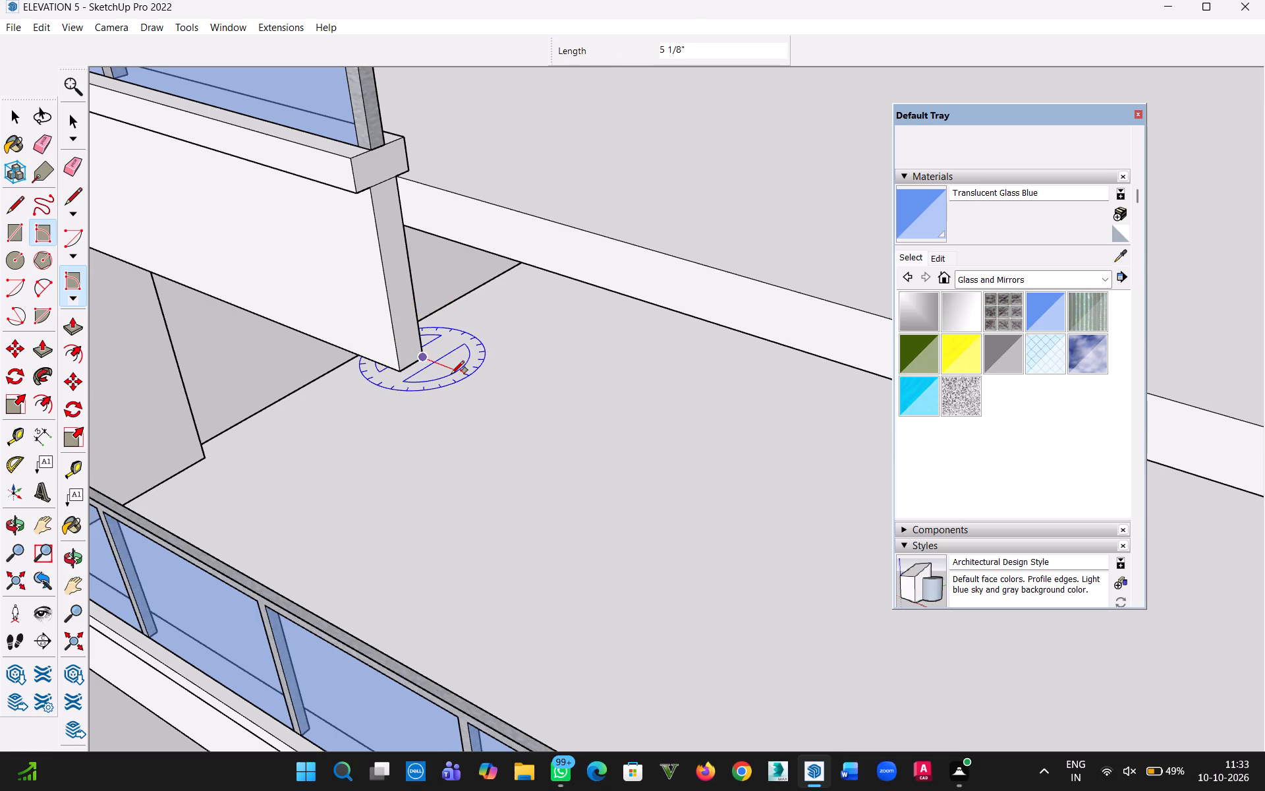
{"action": "key", "text": "4"}
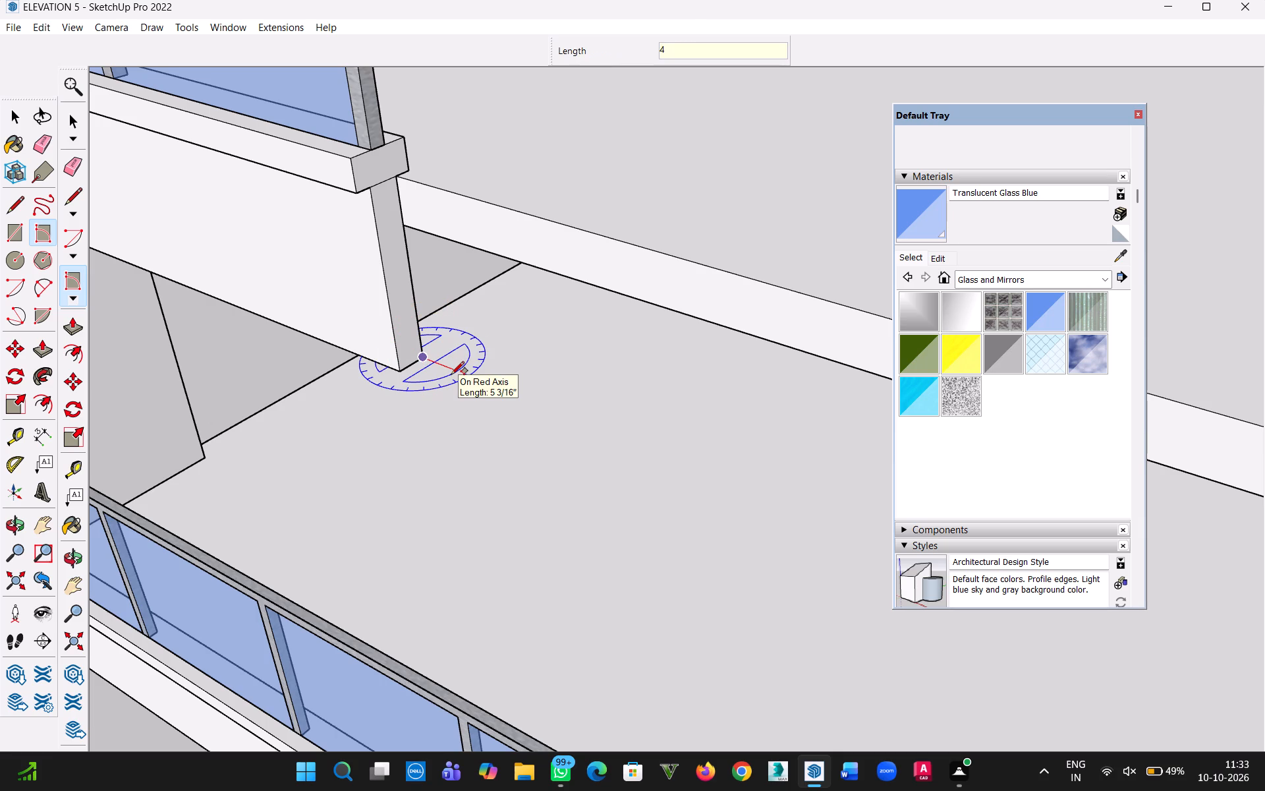
{"action": "key", "text": "BackSpace"}
{"action": "key", "text": "BackSpace"}
{"action": "type", "text": "2\""}
{"action": "key", "text": "Return"}
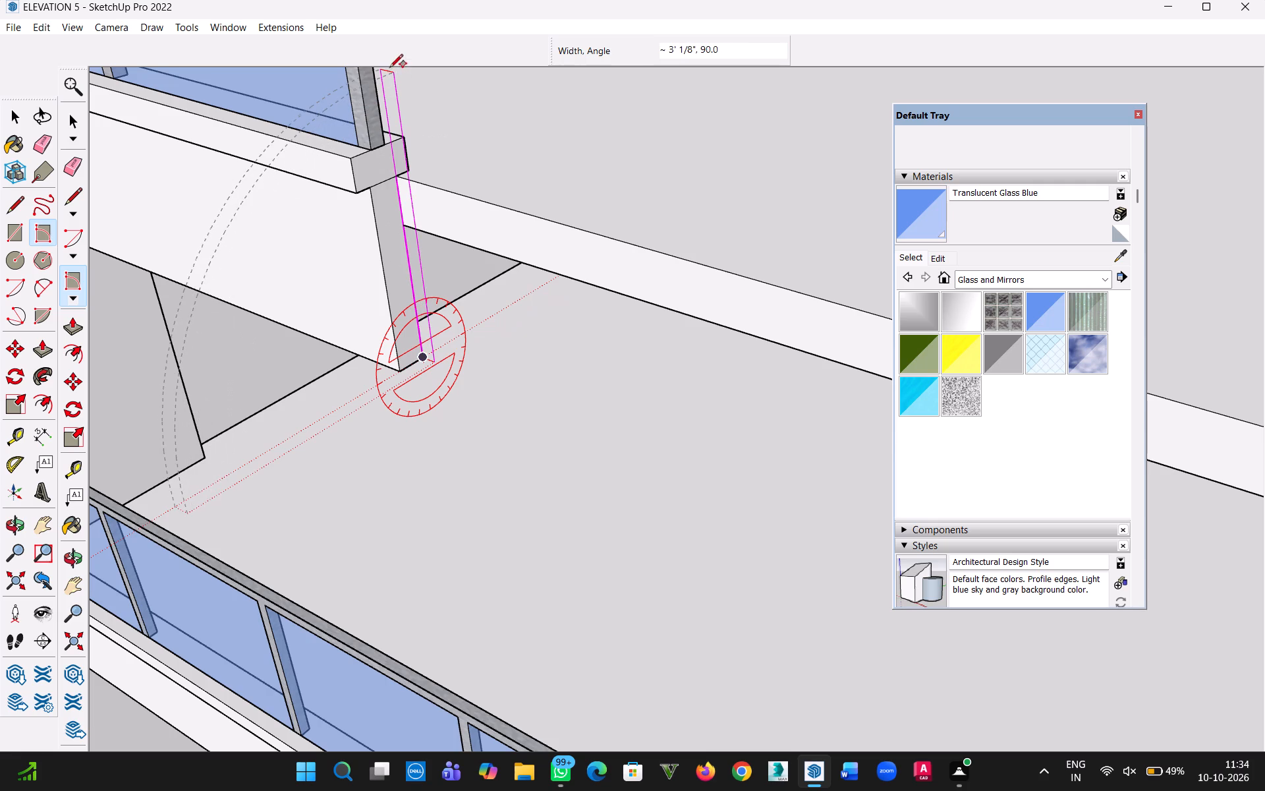
{"action": "scroll", "coordinate": [389, 38], "scroll_direction": "down", "scroll_amount": 3}
{"action": "scroll", "coordinate": [395, 96], "scroll_direction": "down", "scroll_amount": 3}
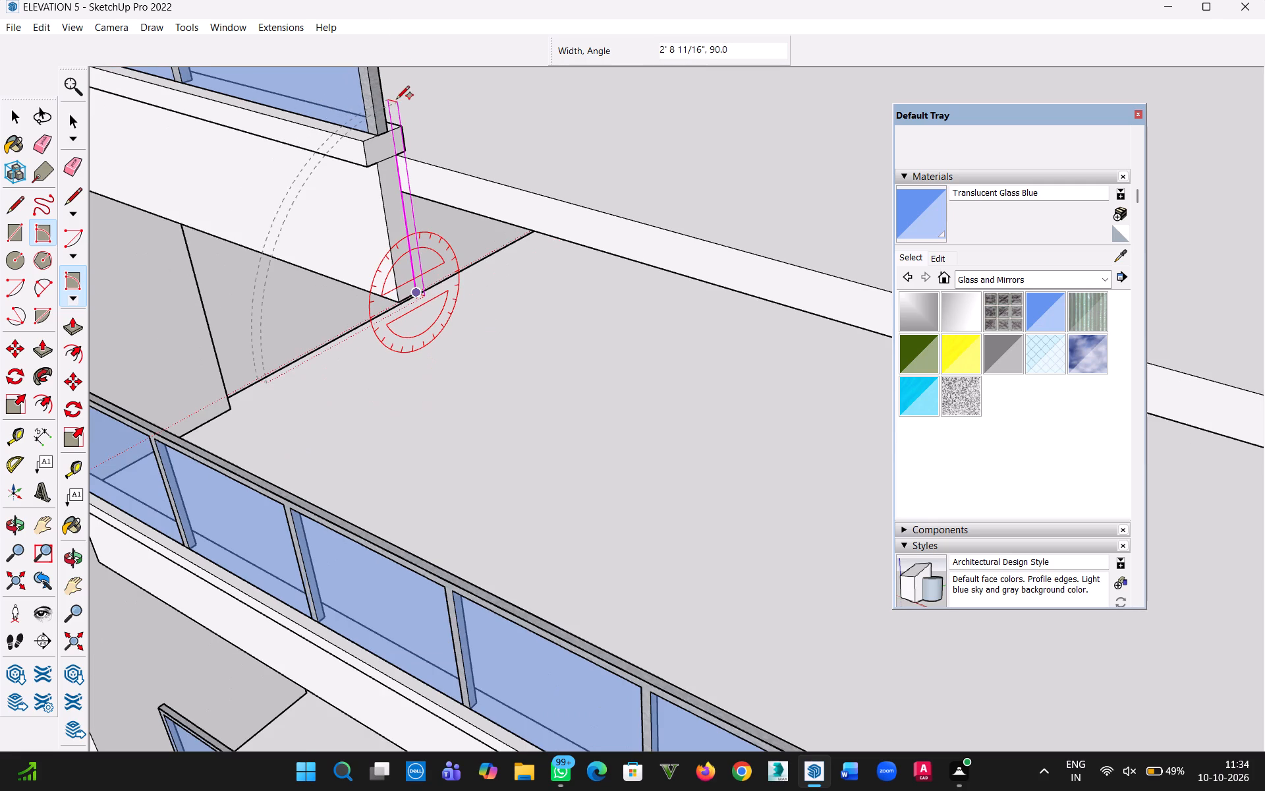
{"action": "key", "text": "h"}
{"action": "left_click_drag", "start_coordinate": [385, 51], "coordinate": [401, 200]}
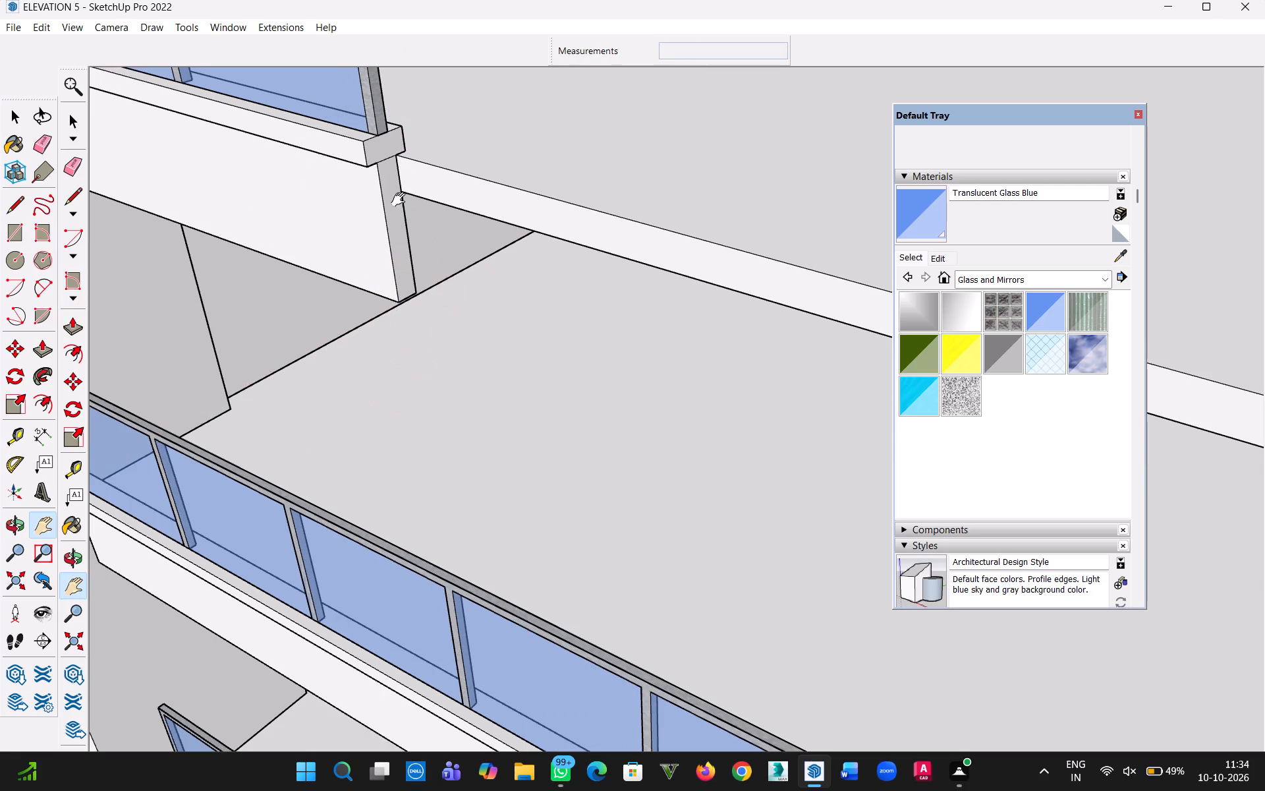
{"action": "left_click_drag", "start_coordinate": [401, 200], "coordinate": [430, 384]}
{"action": "left_click_drag", "start_coordinate": [420, 259], "coordinate": [467, 524]}
{"action": "left_click_drag", "start_coordinate": [460, 475], "coordinate": [424, 276]}
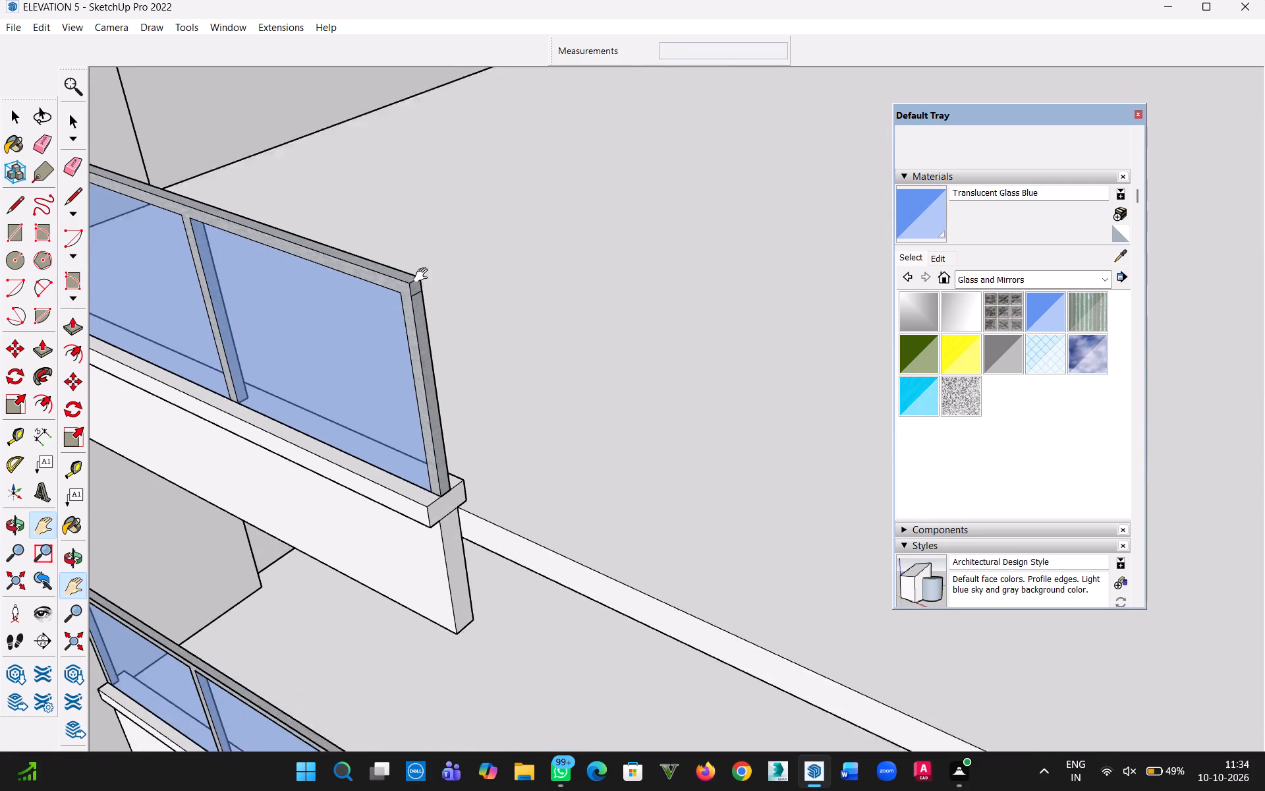
{"action": "left_click_drag", "start_coordinate": [424, 276], "coordinate": [420, 263]}
{"action": "key", "text": "Escape"}
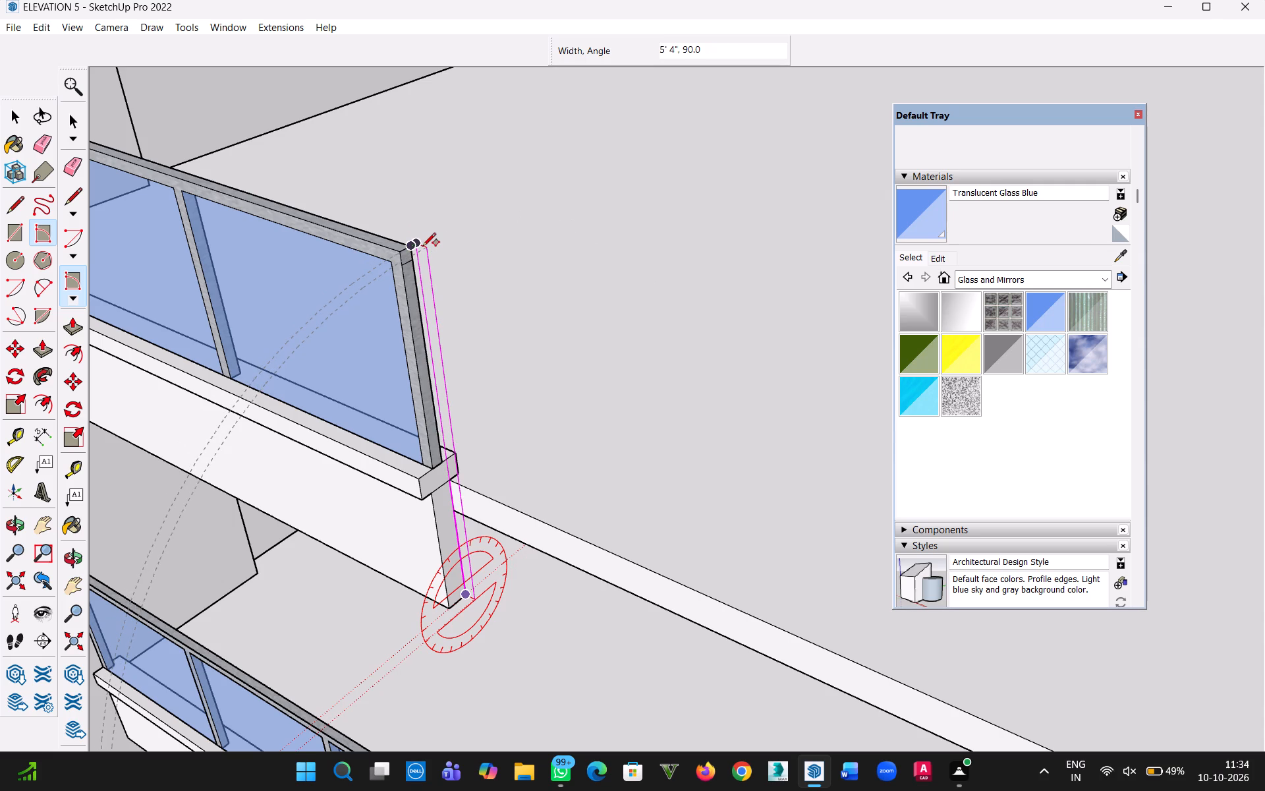
{"action": "left_click", "coordinate": [423, 246]}
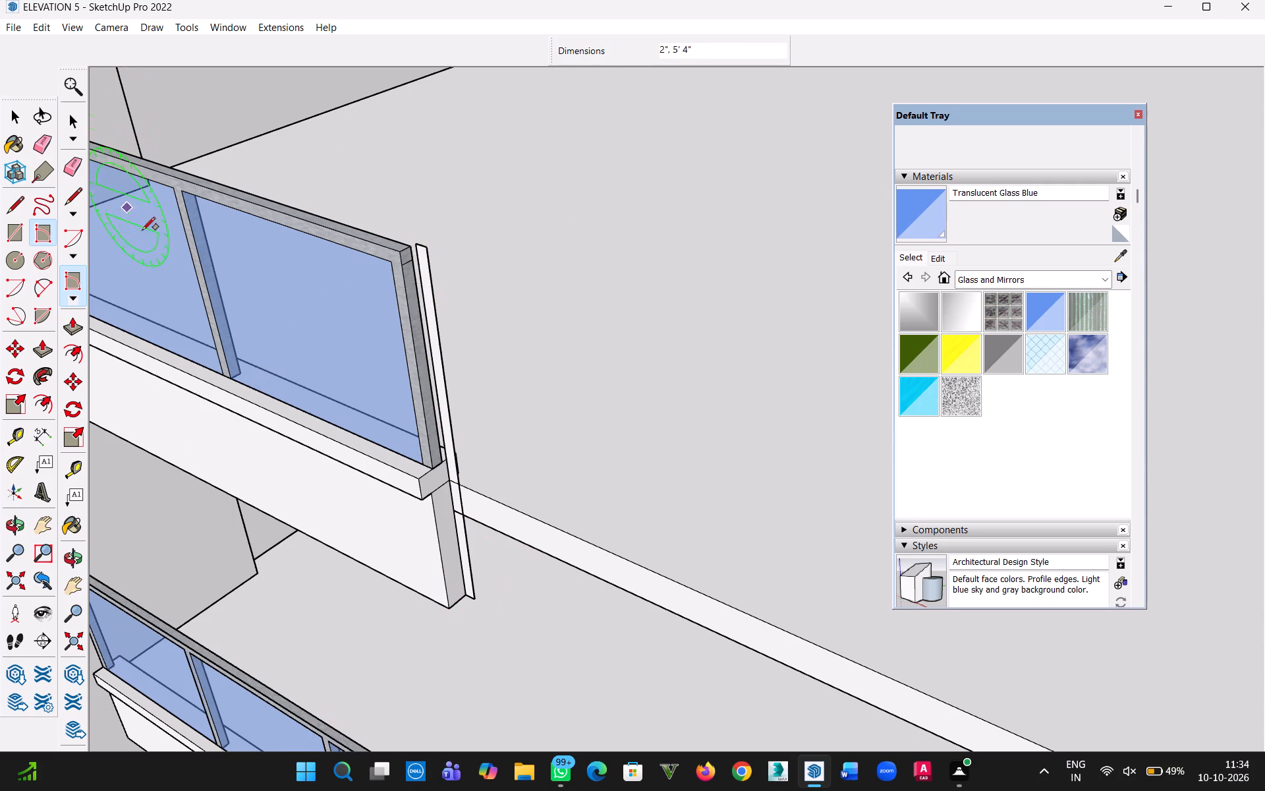
Examine the parapets from the front, from the short upper one's open end down to the lowest one.
{"action": "key", "text": "p"}
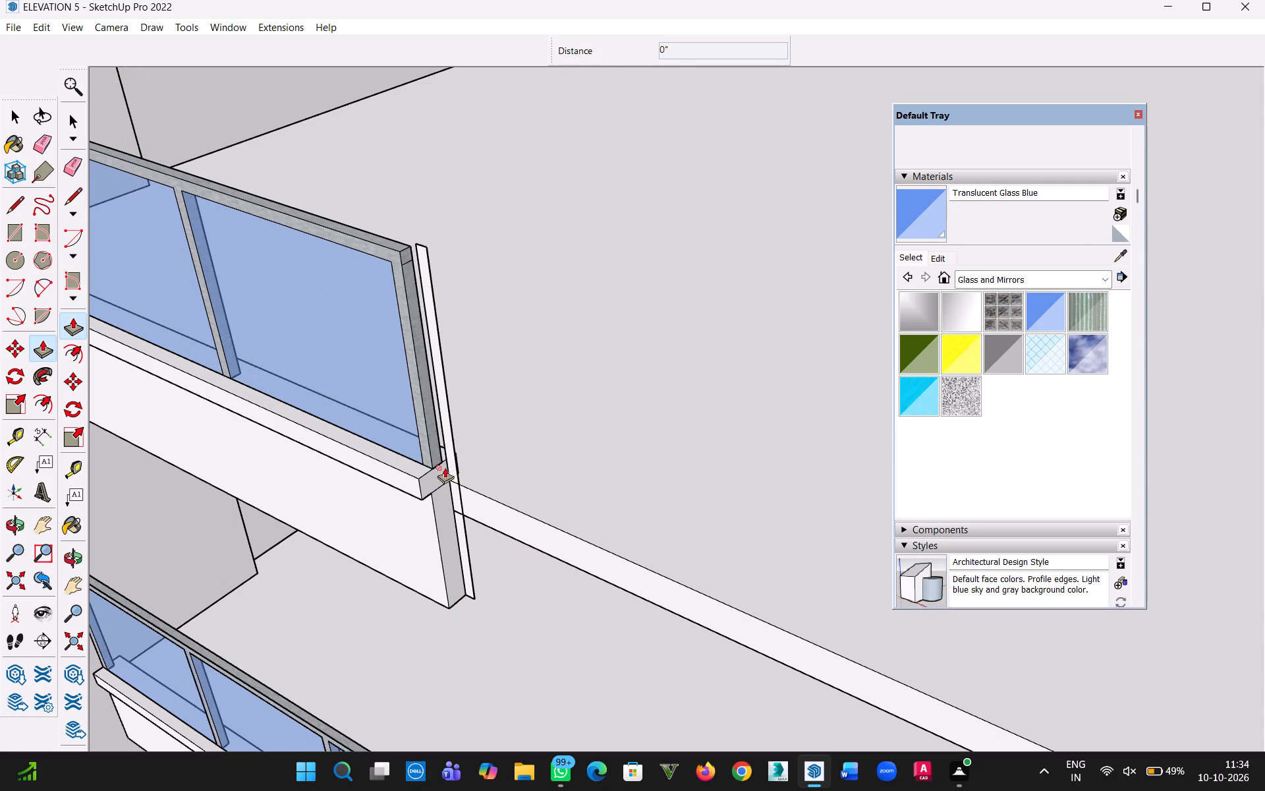
{"action": "left_click", "coordinate": [14, 117]}
{"action": "scroll", "coordinate": [323, 425], "scroll_direction": "down", "scroll_amount": 4}
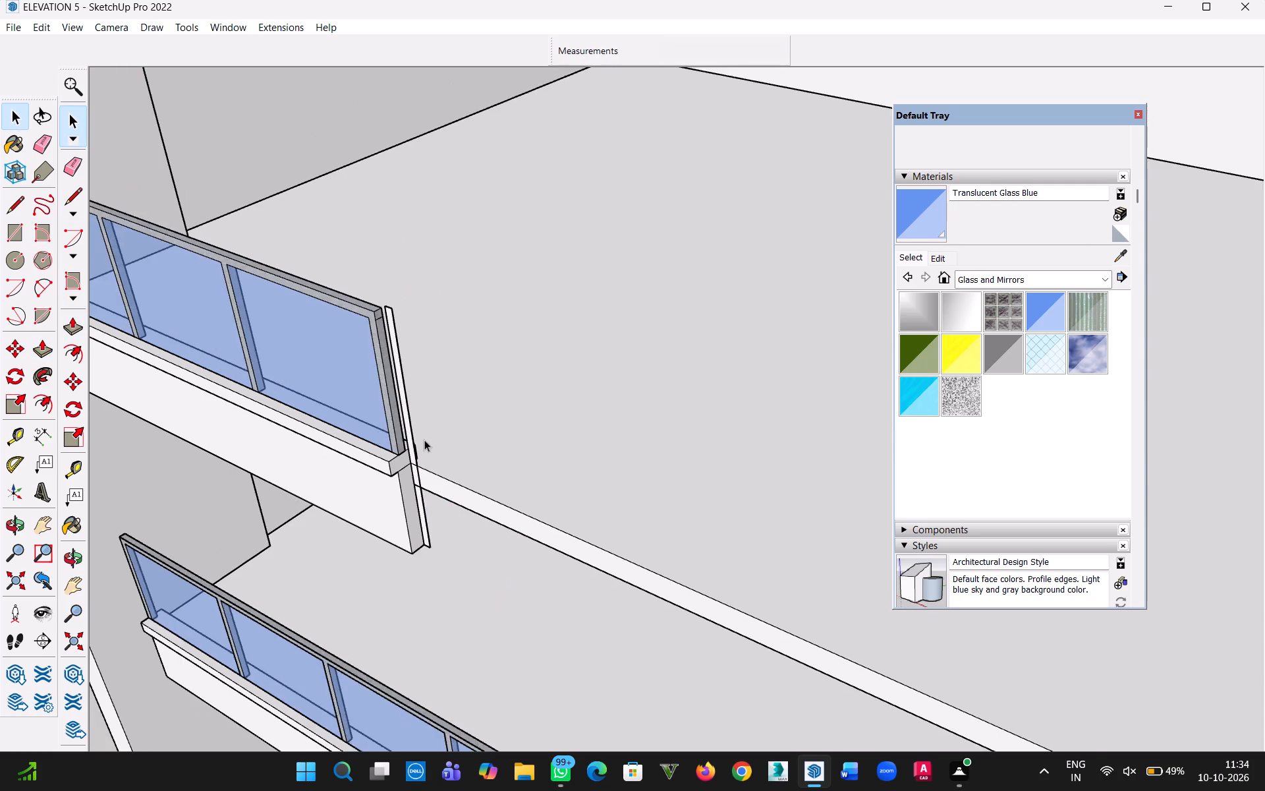
{"action": "scroll", "coordinate": [426, 440], "scroll_direction": "down", "scroll_amount": 4}
{"action": "middle_click_drag", "start_coordinate": [441, 513], "coordinate": [623, 250]}
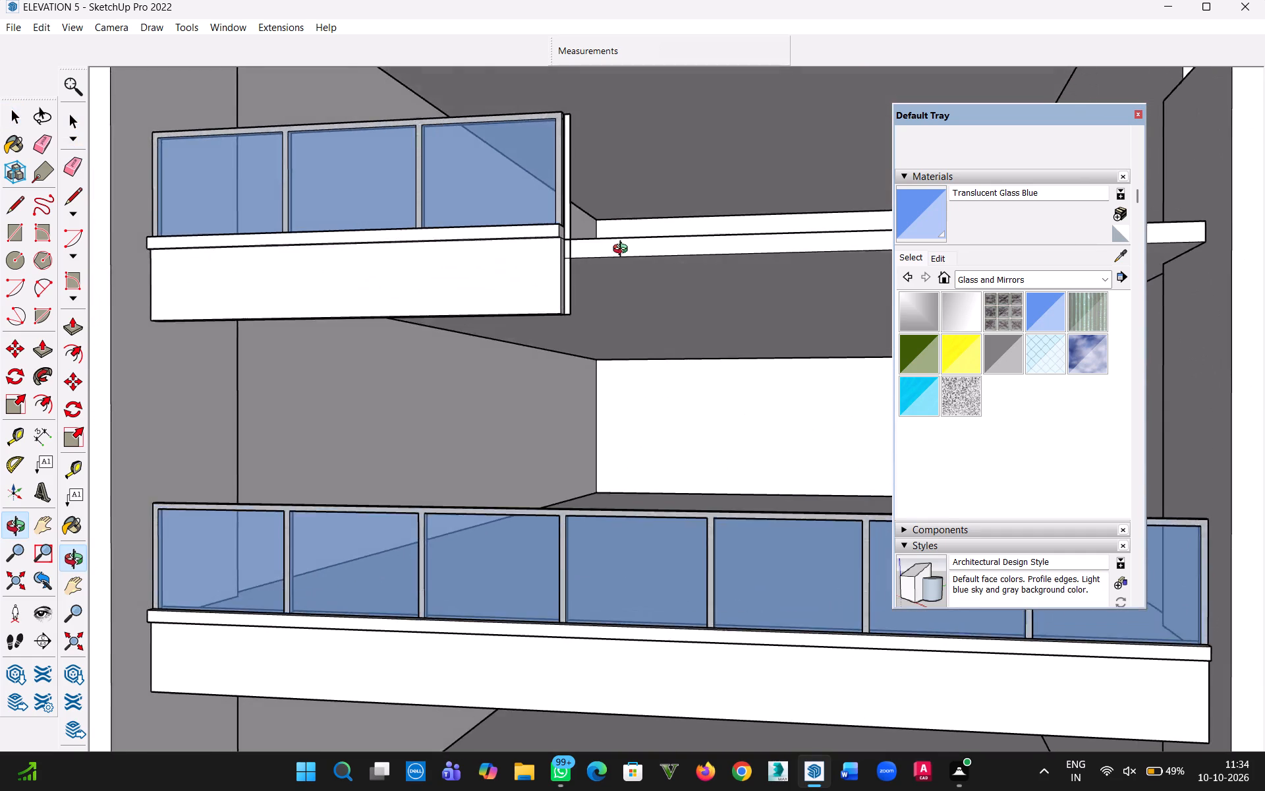
{"action": "middle_click_drag", "start_coordinate": [623, 250], "coordinate": [588, 293]}
{"action": "key", "text": "h"}
{"action": "left_click_drag", "start_coordinate": [642, 399], "coordinate": [494, 291]}
{"action": "scroll", "coordinate": [503, 363], "scroll_direction": "down", "scroll_amount": 4}
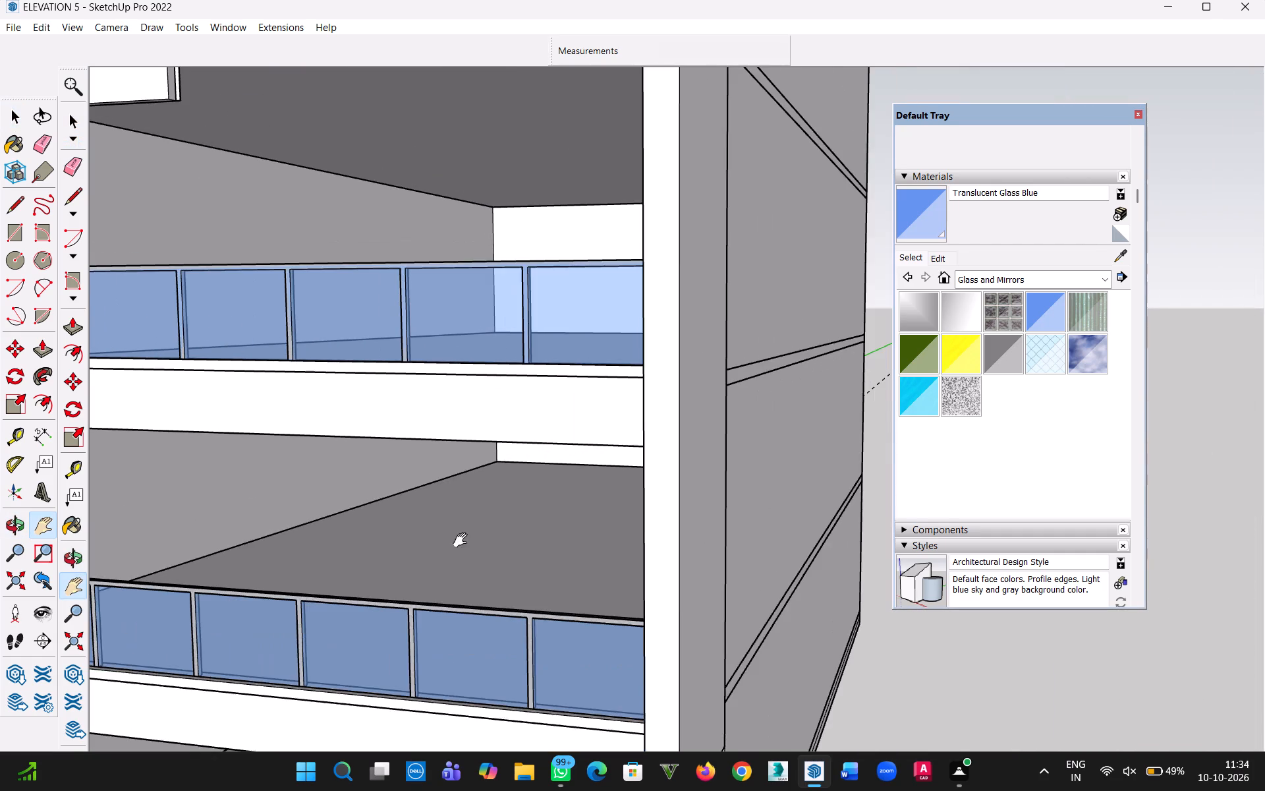
{"action": "middle_click_drag", "start_coordinate": [484, 537], "coordinate": [574, 370]}
{"action": "middle_click_drag", "start_coordinate": [569, 425], "coordinate": [603, 570]}
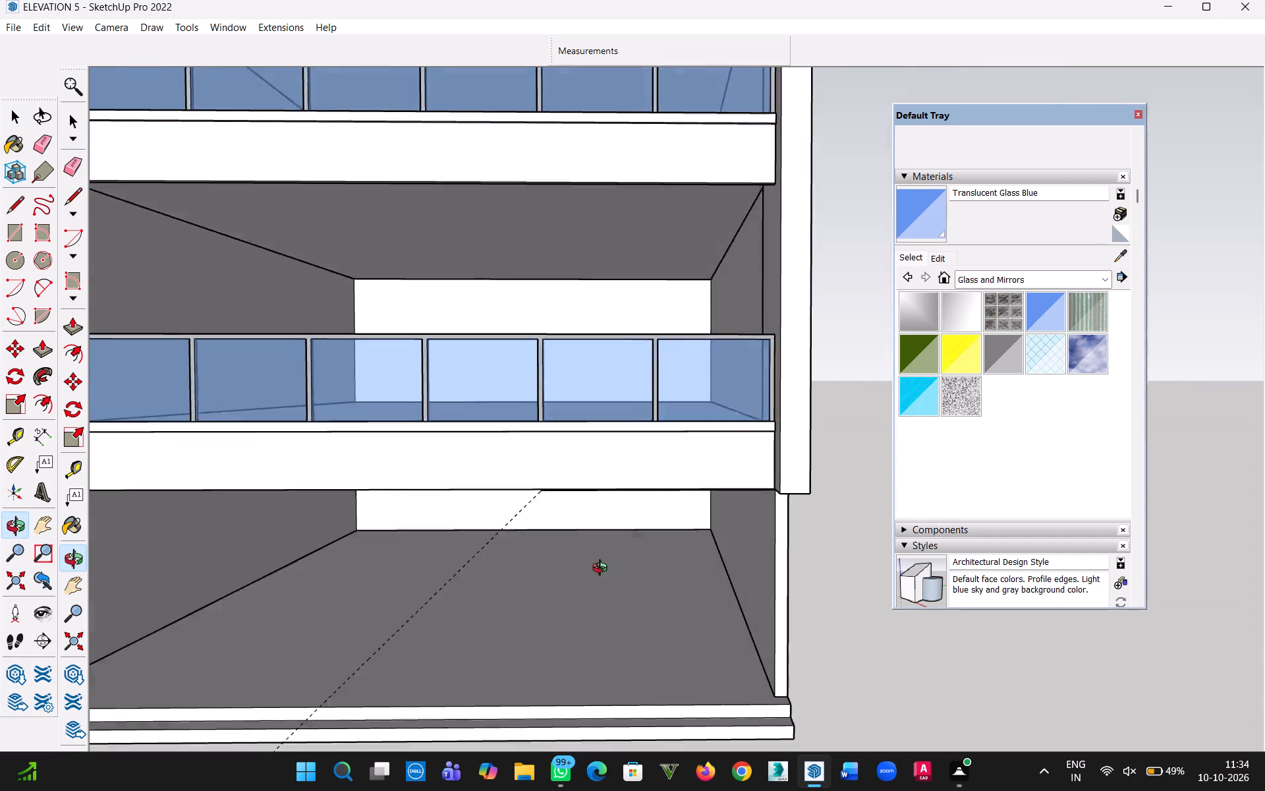
{"action": "middle_click_drag", "start_coordinate": [603, 570], "coordinate": [606, 635]}
{"action": "scroll", "coordinate": [337, 414], "scroll_direction": "down", "scroll_amount": 3}
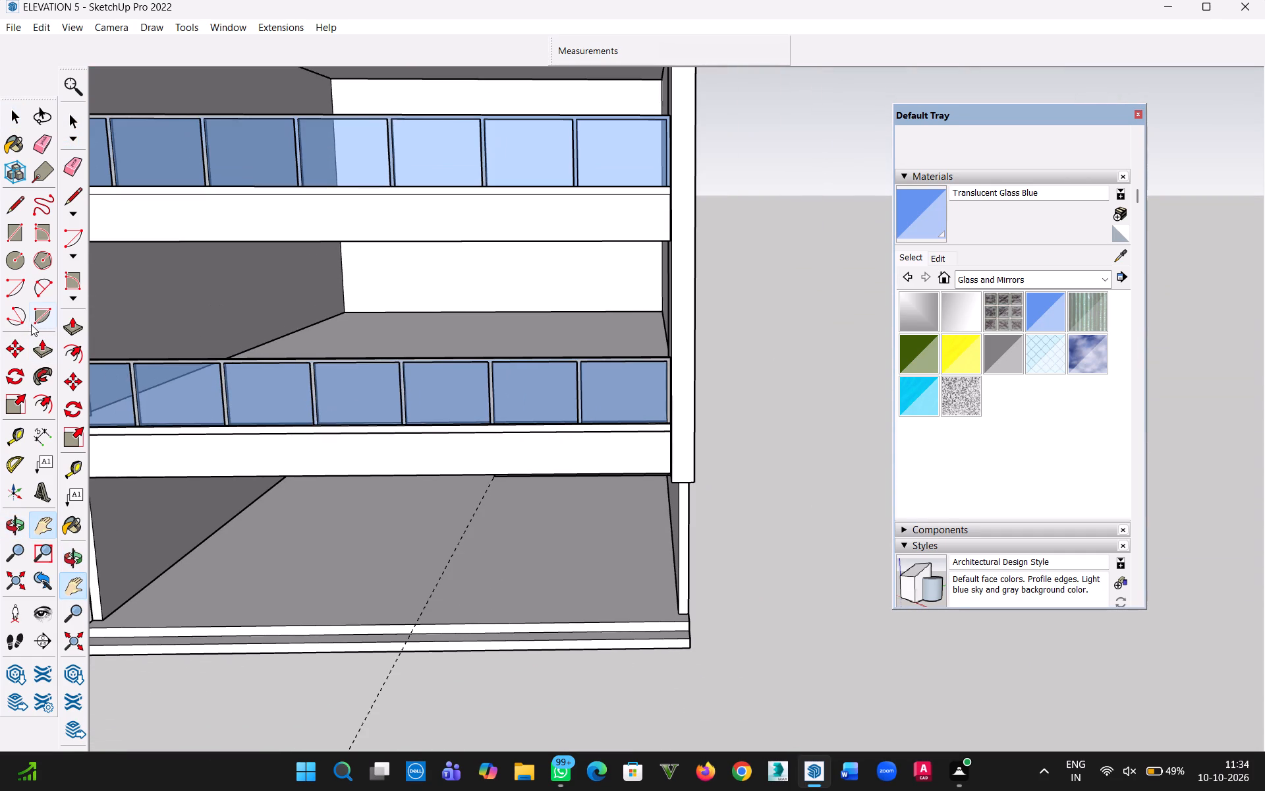
Draw a two-point arc from the inner end of the strip under the lowest parapet to the upright strip's bottom corner, bulging about 7' 7".
{"action": "left_click", "coordinate": [43, 284]}
{"action": "scroll", "coordinate": [486, 477], "scroll_direction": "down", "scroll_amount": 2}
{"action": "middle_click_drag", "start_coordinate": [471, 466], "coordinate": [559, 583]}
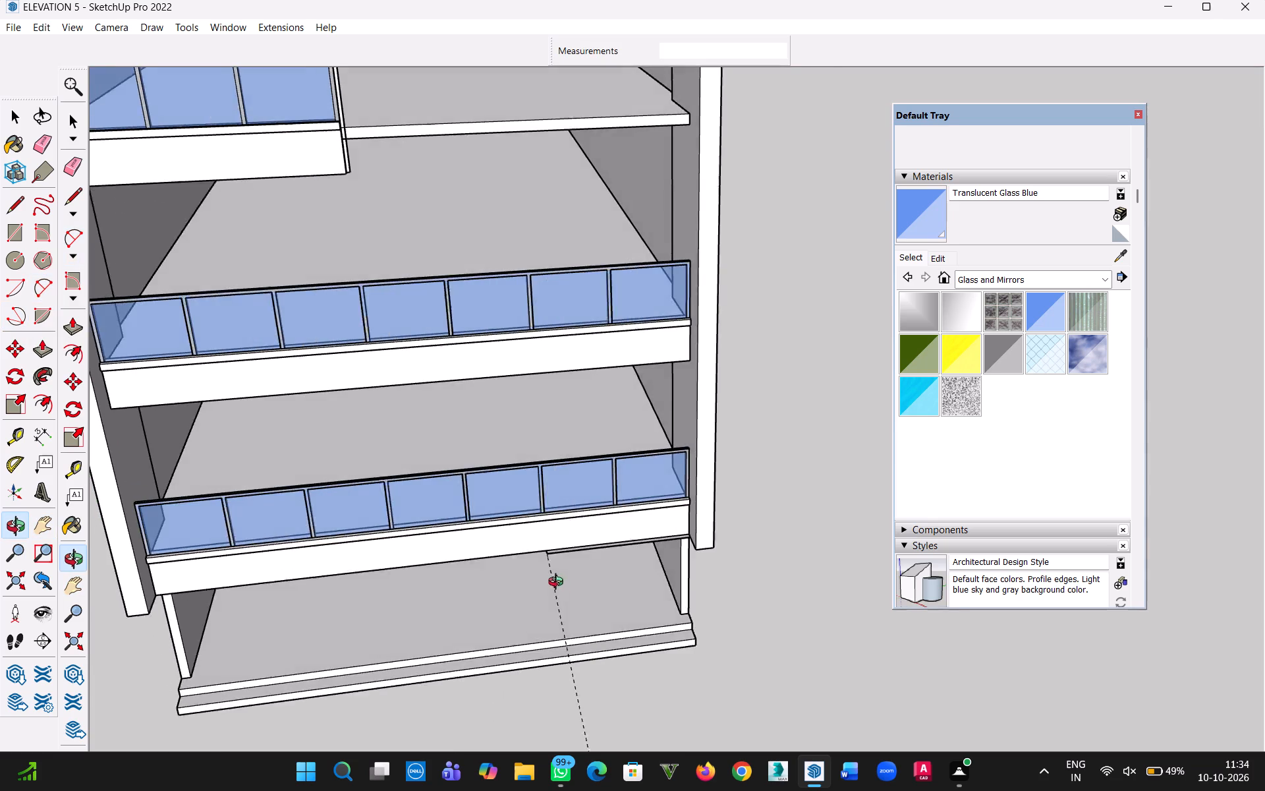
{"action": "middle_click_drag", "start_coordinate": [559, 583], "coordinate": [563, 592]}
{"action": "scroll", "coordinate": [555, 548], "scroll_direction": "up", "scroll_amount": 8}
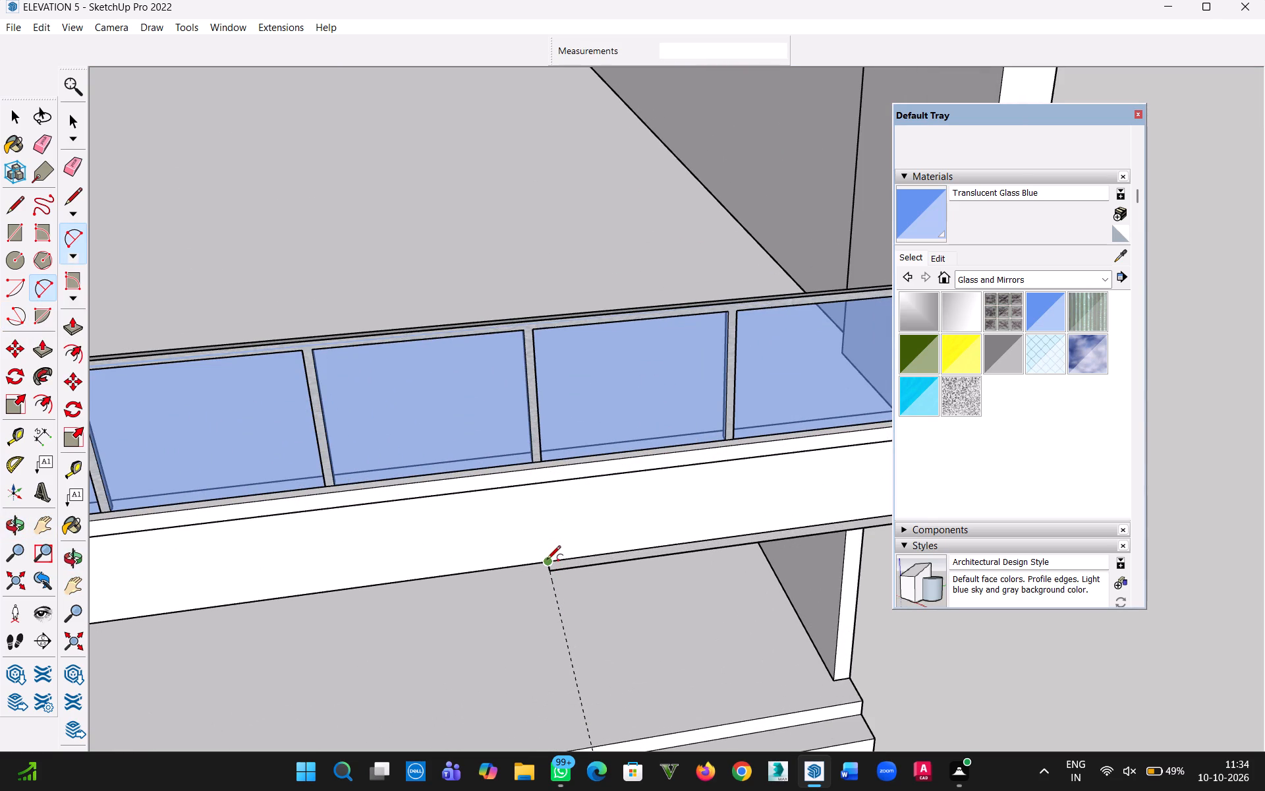
{"action": "left_click", "coordinate": [547, 560]}
{"action": "scroll", "coordinate": [432, 206], "scroll_direction": "down", "scroll_amount": 4}
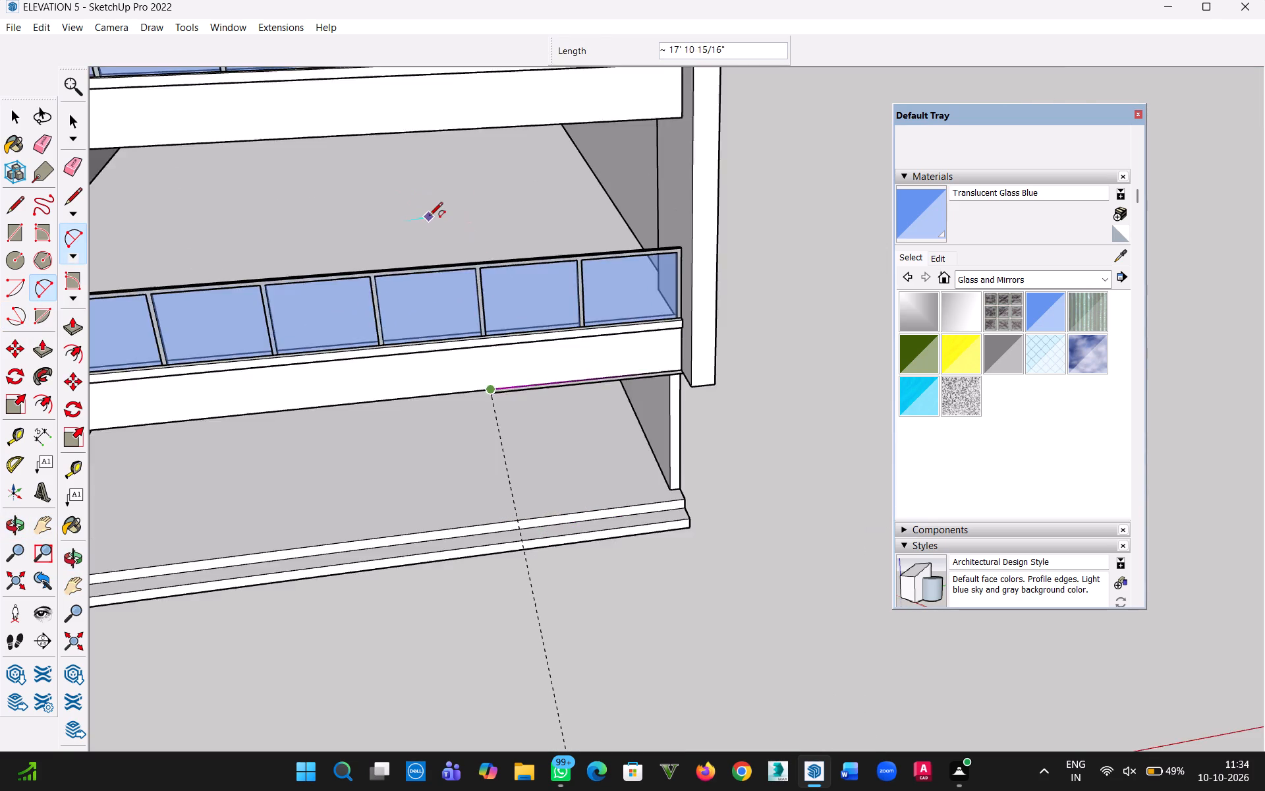
{"action": "scroll", "coordinate": [429, 217], "scroll_direction": "down", "scroll_amount": 6}
{"action": "key", "text": "h"}
{"action": "left_click_drag", "start_coordinate": [399, 212], "coordinate": [449, 401]}
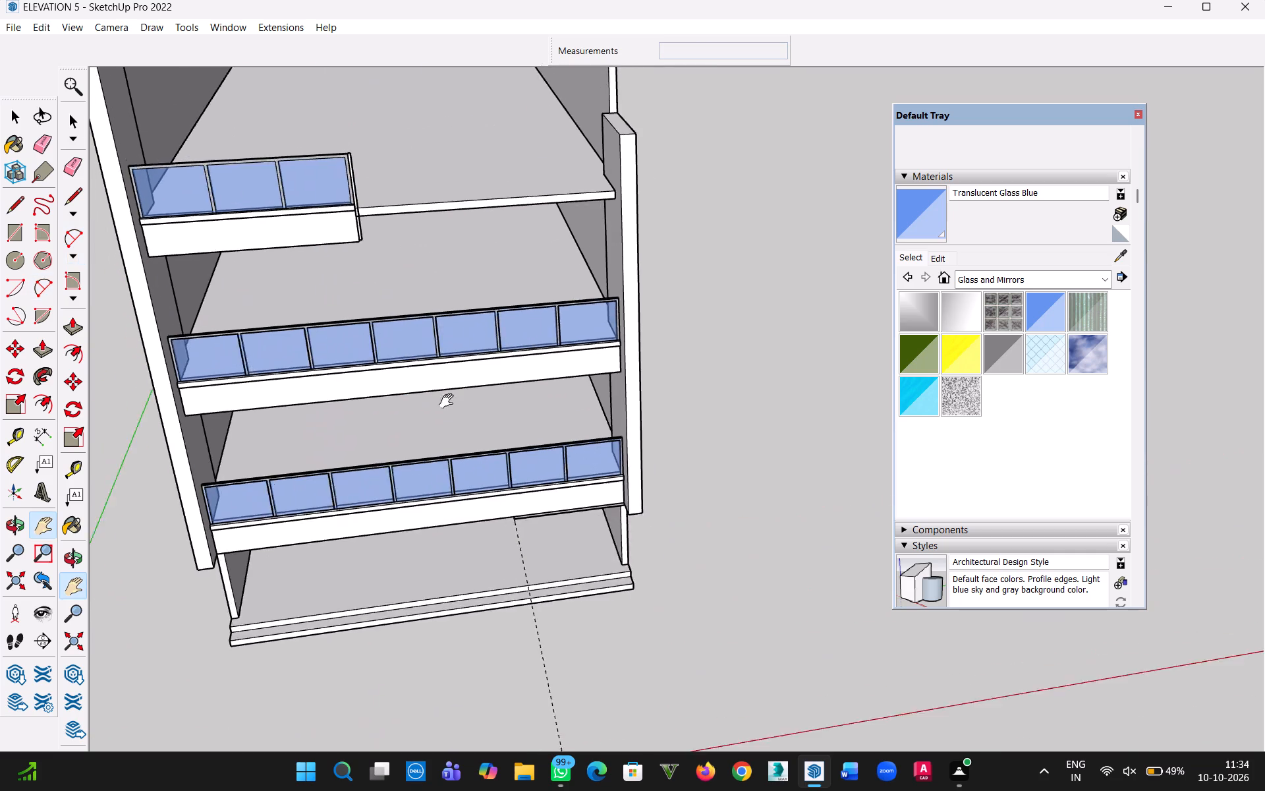
{"action": "left_click_drag", "start_coordinate": [449, 401], "coordinate": [463, 439]}
{"action": "key", "text": "Escape"}
{"action": "scroll", "coordinate": [403, 314], "scroll_direction": "up", "scroll_amount": 8}
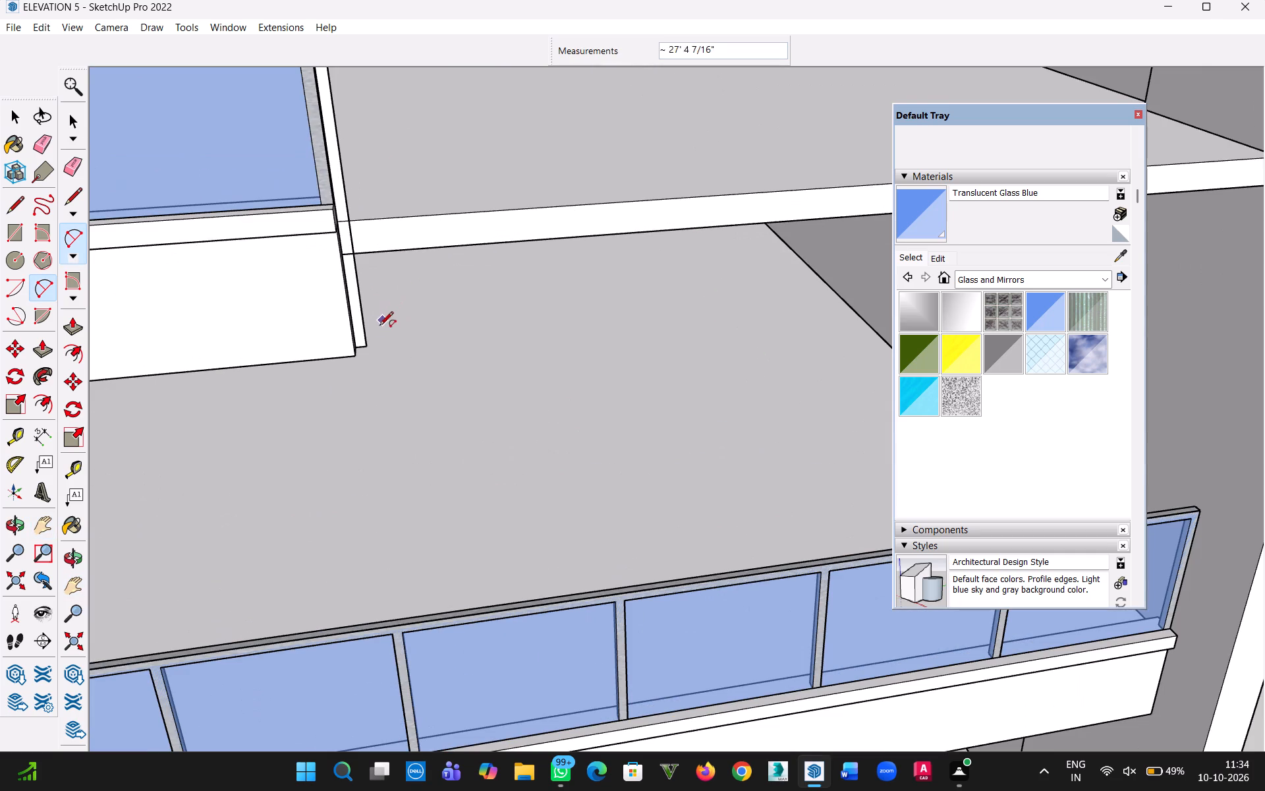
{"action": "left_click", "coordinate": [367, 347]}
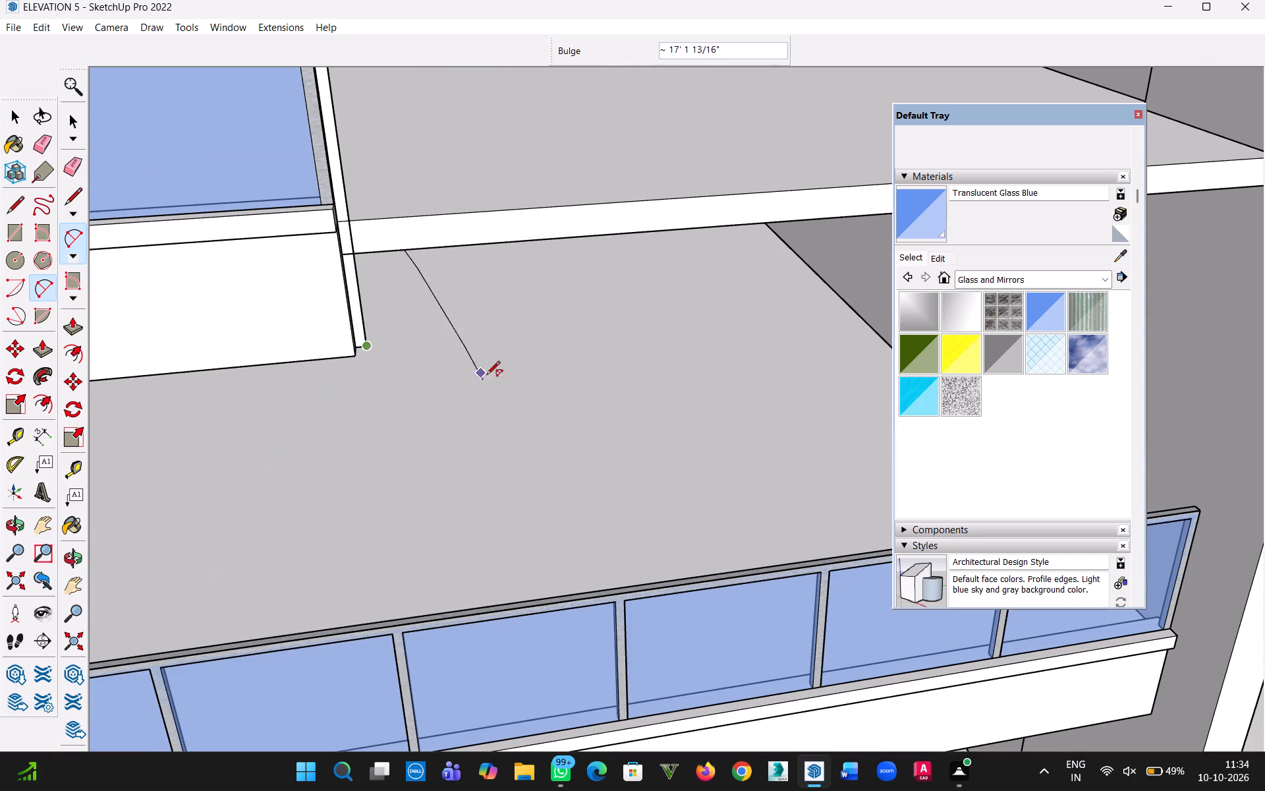
{"action": "scroll", "coordinate": [845, 579], "scroll_direction": "down", "scroll_amount": 4}
{"action": "key", "text": "h"}
{"action": "left_click_drag", "start_coordinate": [839, 575], "coordinate": [745, 430]}
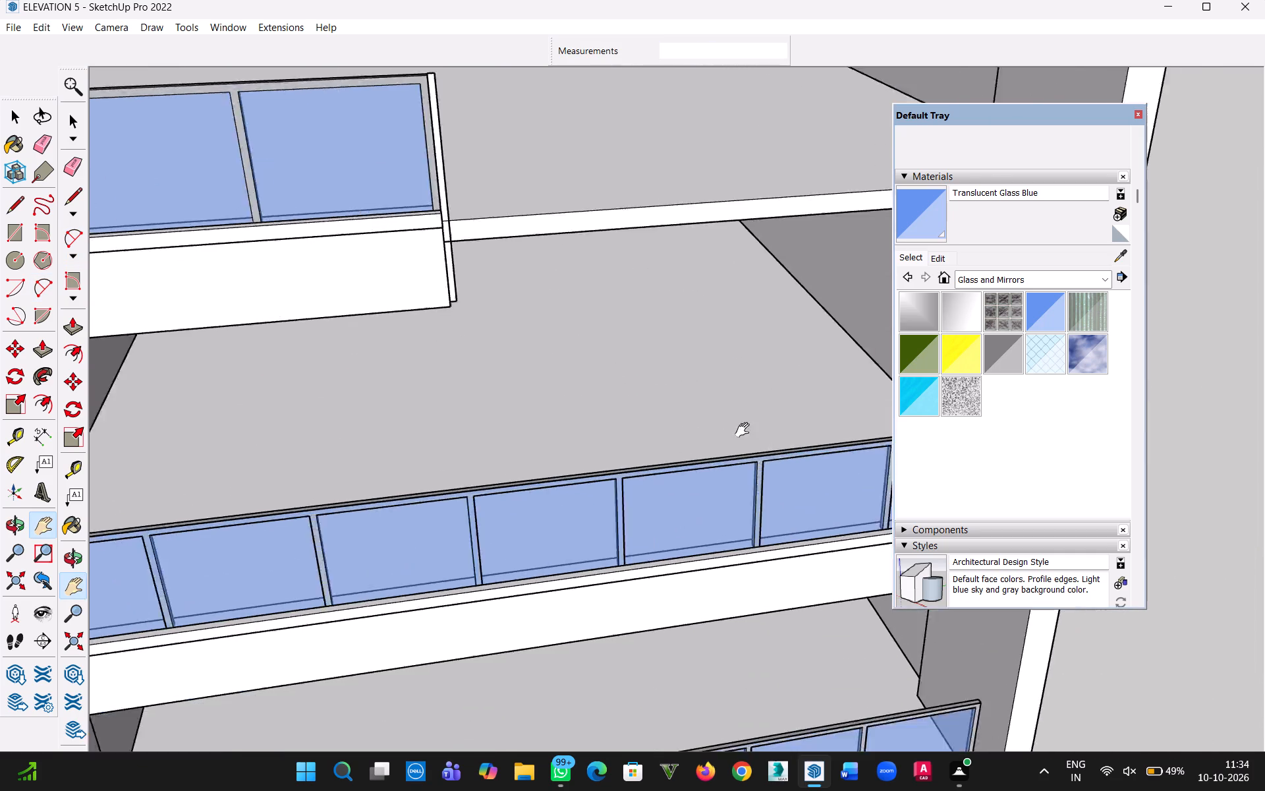
{"action": "left_click_drag", "start_coordinate": [745, 430], "coordinate": [640, 39]}
{"action": "key", "text": "Escape"}
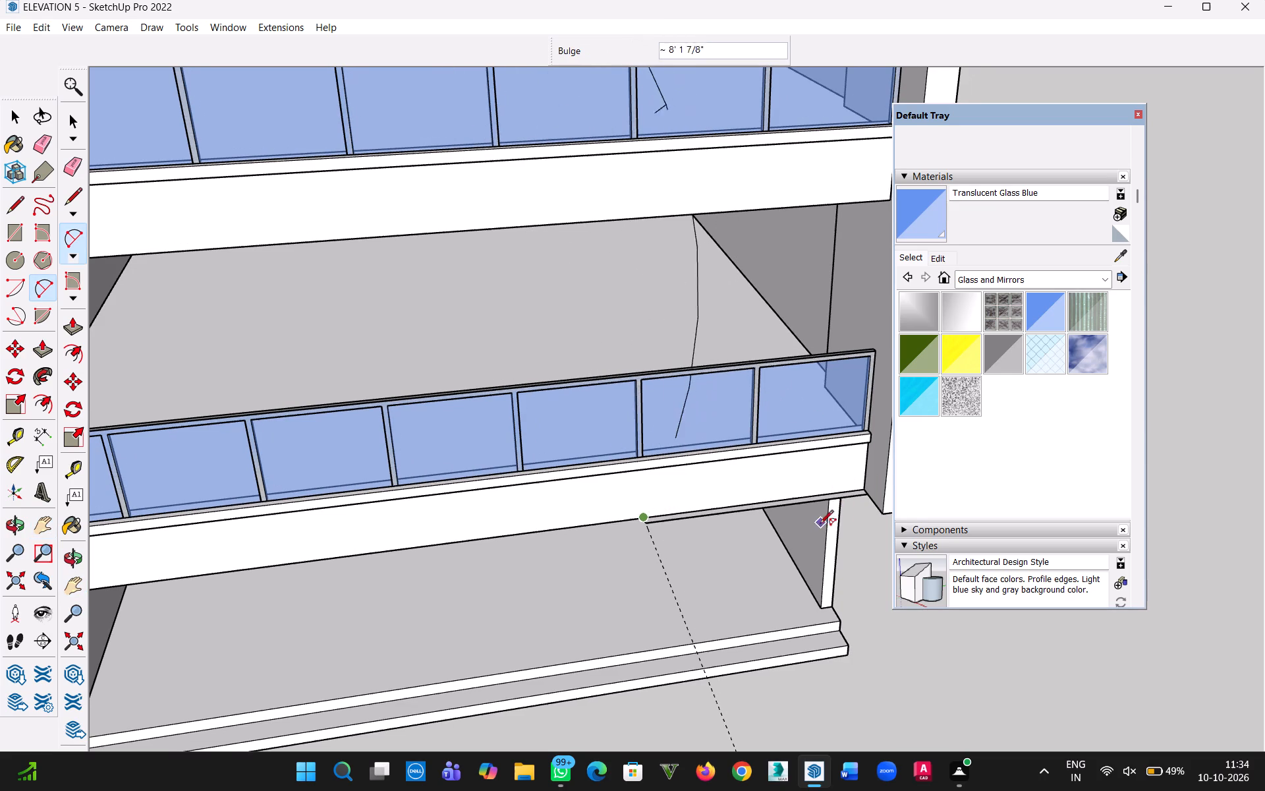
{"action": "scroll", "coordinate": [831, 419], "scroll_direction": "down", "scroll_amount": 3}
{"action": "scroll", "coordinate": [777, 376], "scroll_direction": "down", "scroll_amount": 1}
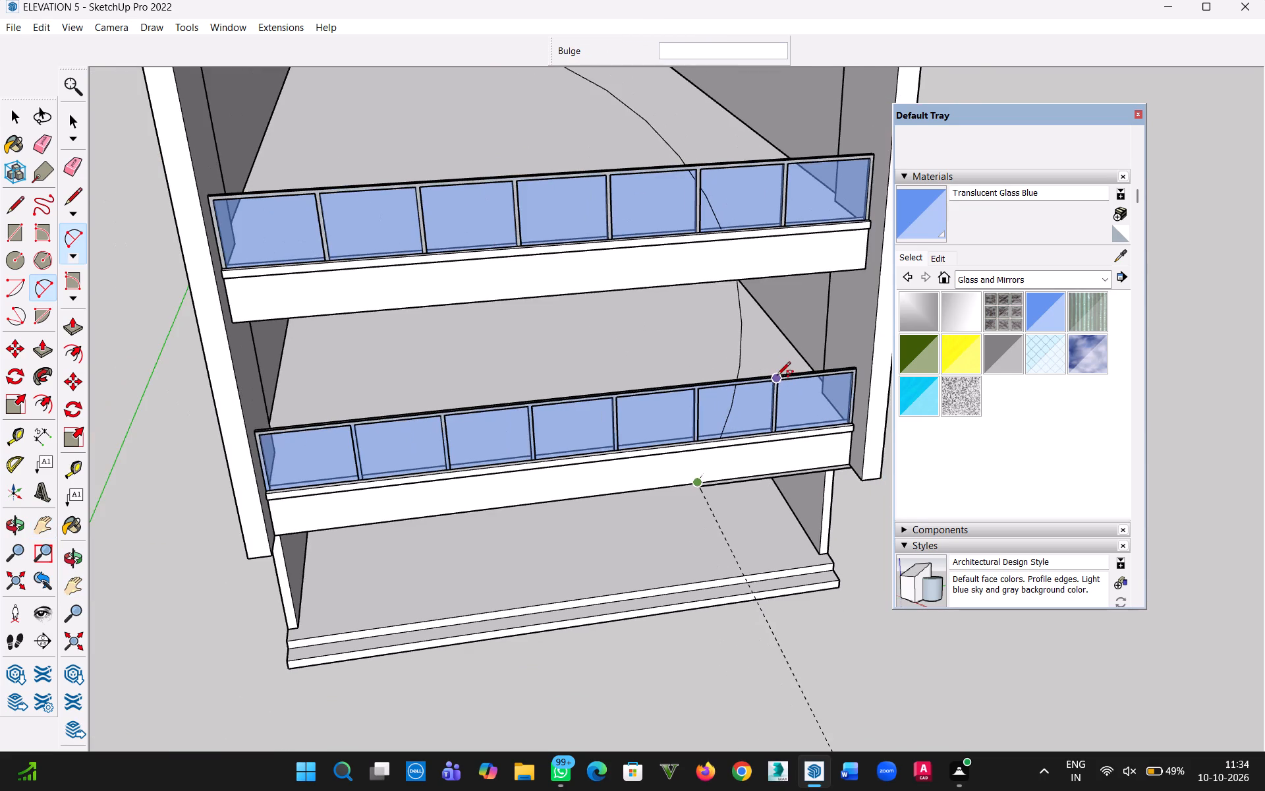
{"action": "key", "text": "h"}
{"action": "left_click_drag", "start_coordinate": [777, 376], "coordinate": [744, 575]}
{"action": "key", "text": "Escape"}
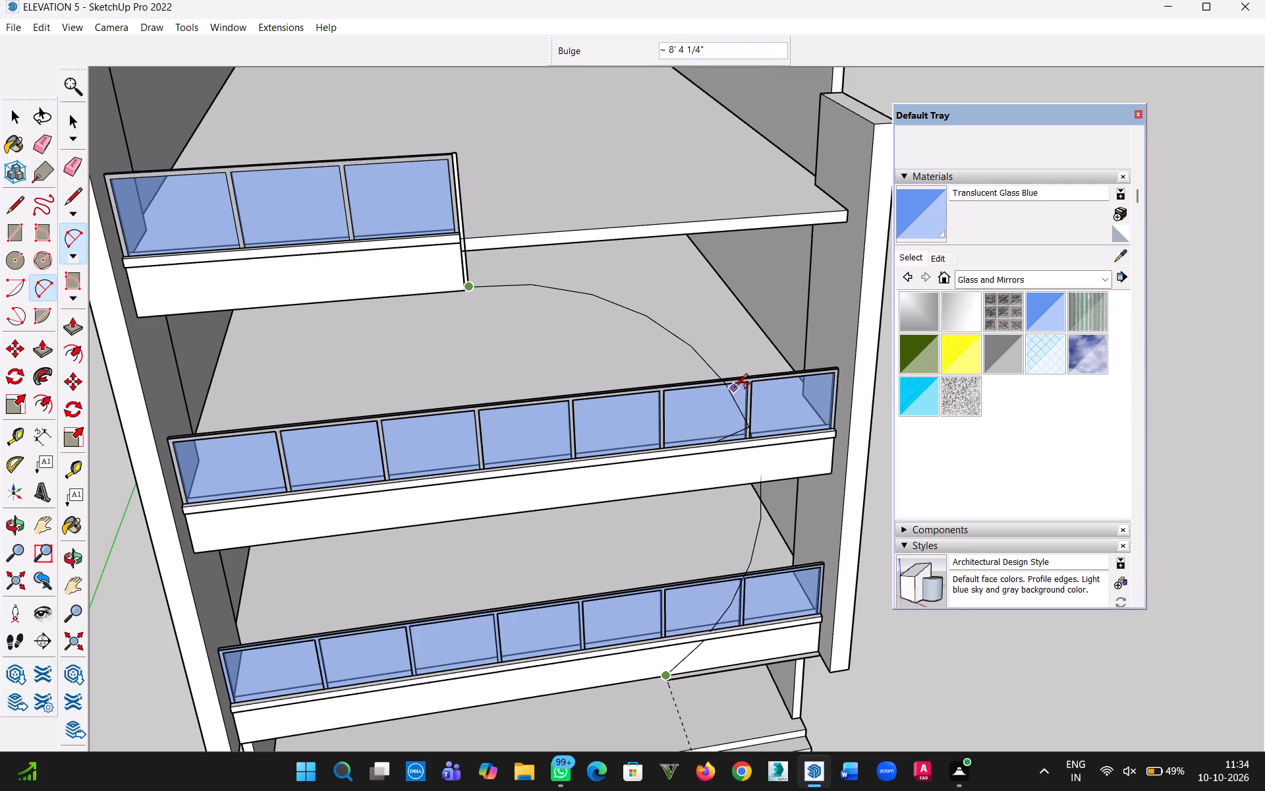
{"action": "middle_click_drag", "start_coordinate": [734, 388], "coordinate": [692, 309]}
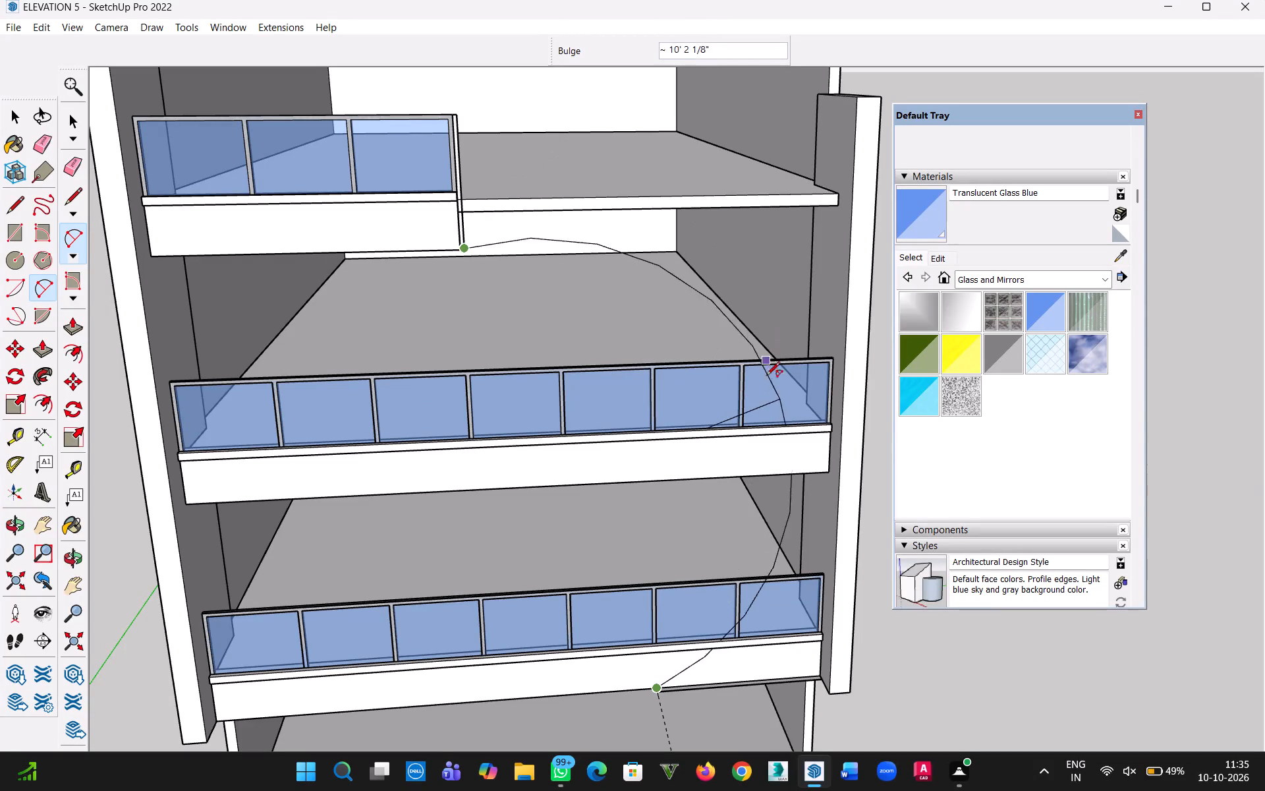
{"action": "key", "text": "Right"}
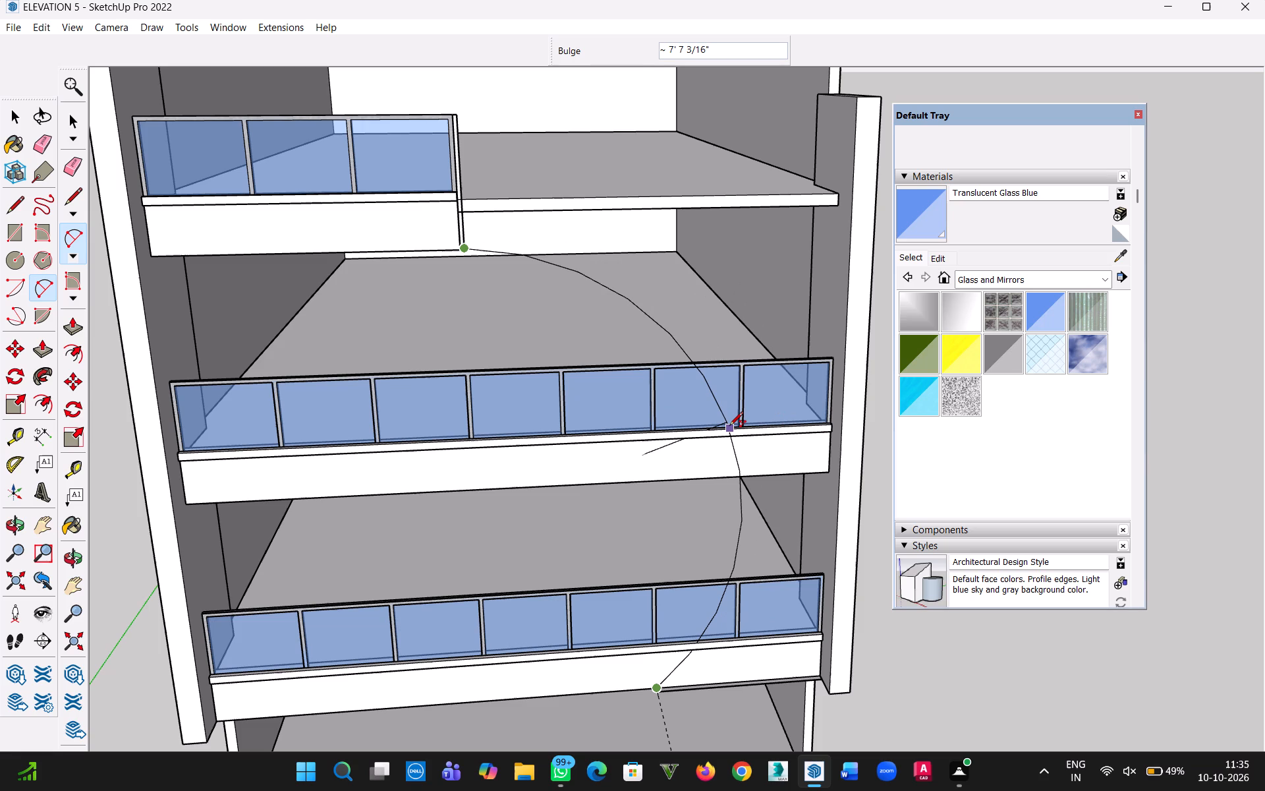
{"action": "left_click", "coordinate": [729, 426]}
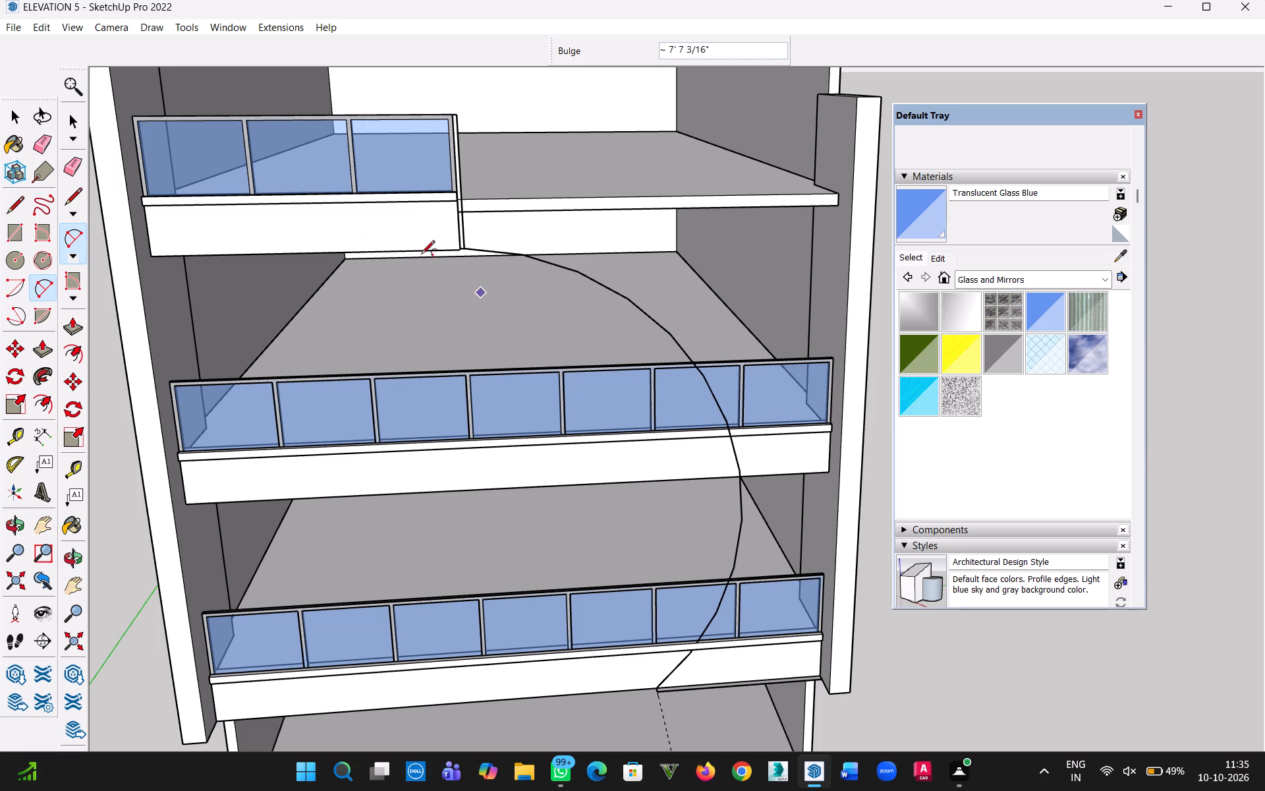
Select the arc and examine from several angles how it runs across the parapets.
{"action": "left_click", "coordinate": [20, 120]}
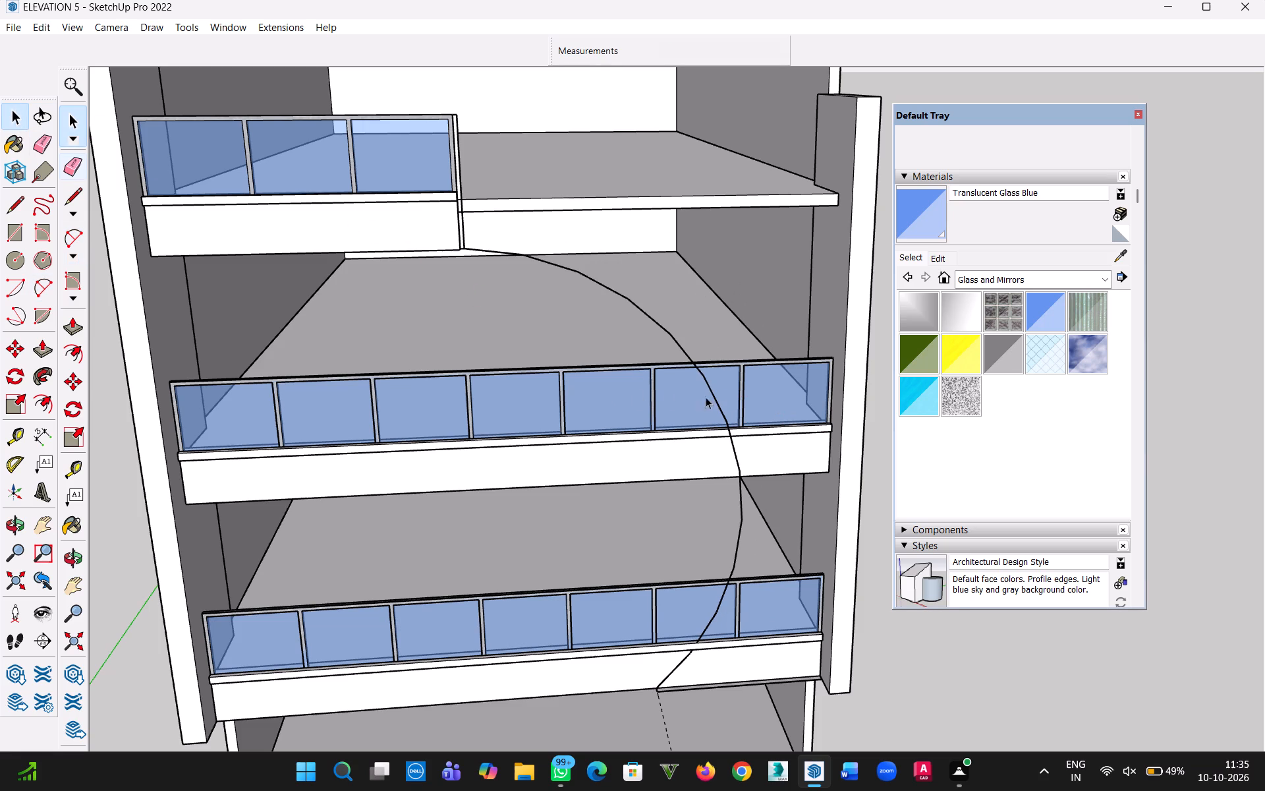
{"action": "left_click", "coordinate": [706, 383]}
{"action": "scroll", "coordinate": [839, 553], "scroll_direction": "down", "scroll_amount": 5}
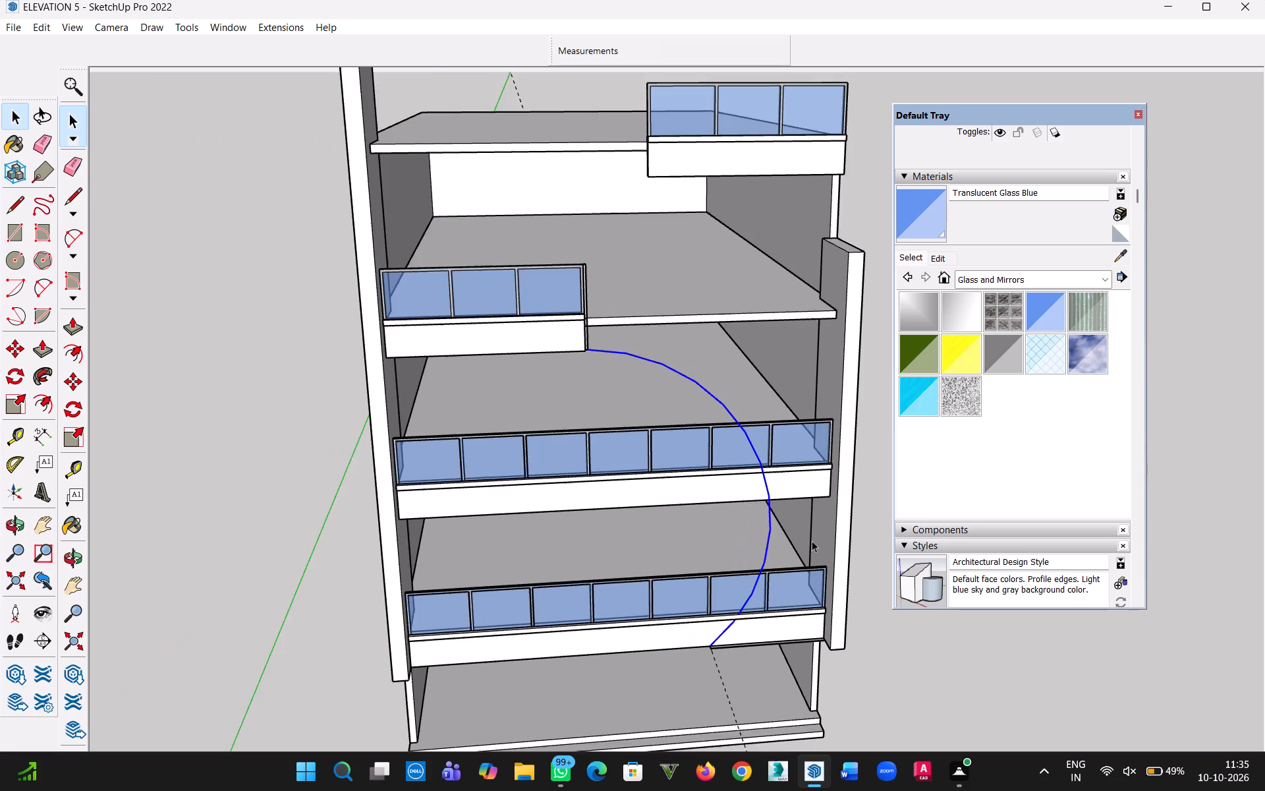
{"action": "scroll", "coordinate": [775, 521], "scroll_direction": "down", "scroll_amount": 1}
{"action": "middle_click_drag", "start_coordinate": [773, 521], "coordinate": [756, 413]}
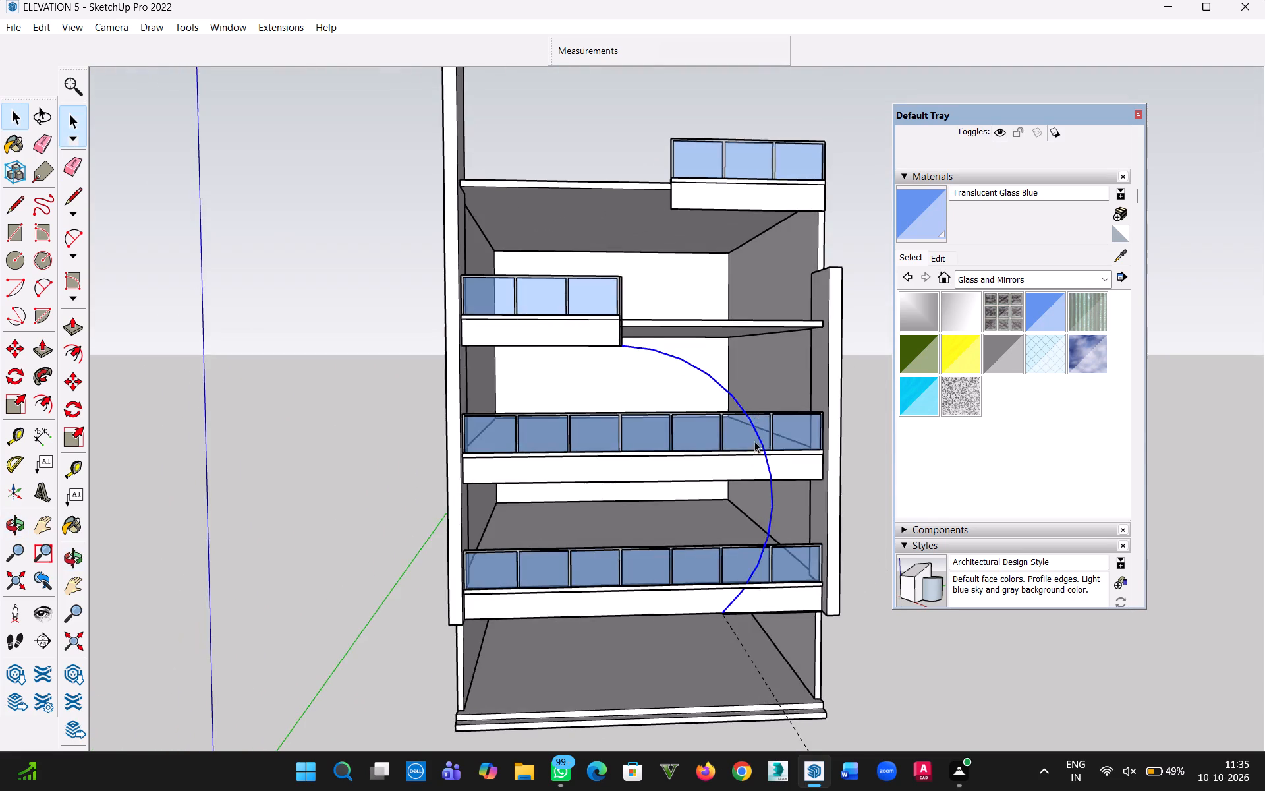
{"action": "scroll", "coordinate": [752, 452], "scroll_direction": "down", "scroll_amount": 5}
{"action": "middle_click_drag", "start_coordinate": [741, 480], "coordinate": [713, 680]}
{"action": "scroll", "coordinate": [708, 459], "scroll_direction": "up", "scroll_amount": 4}
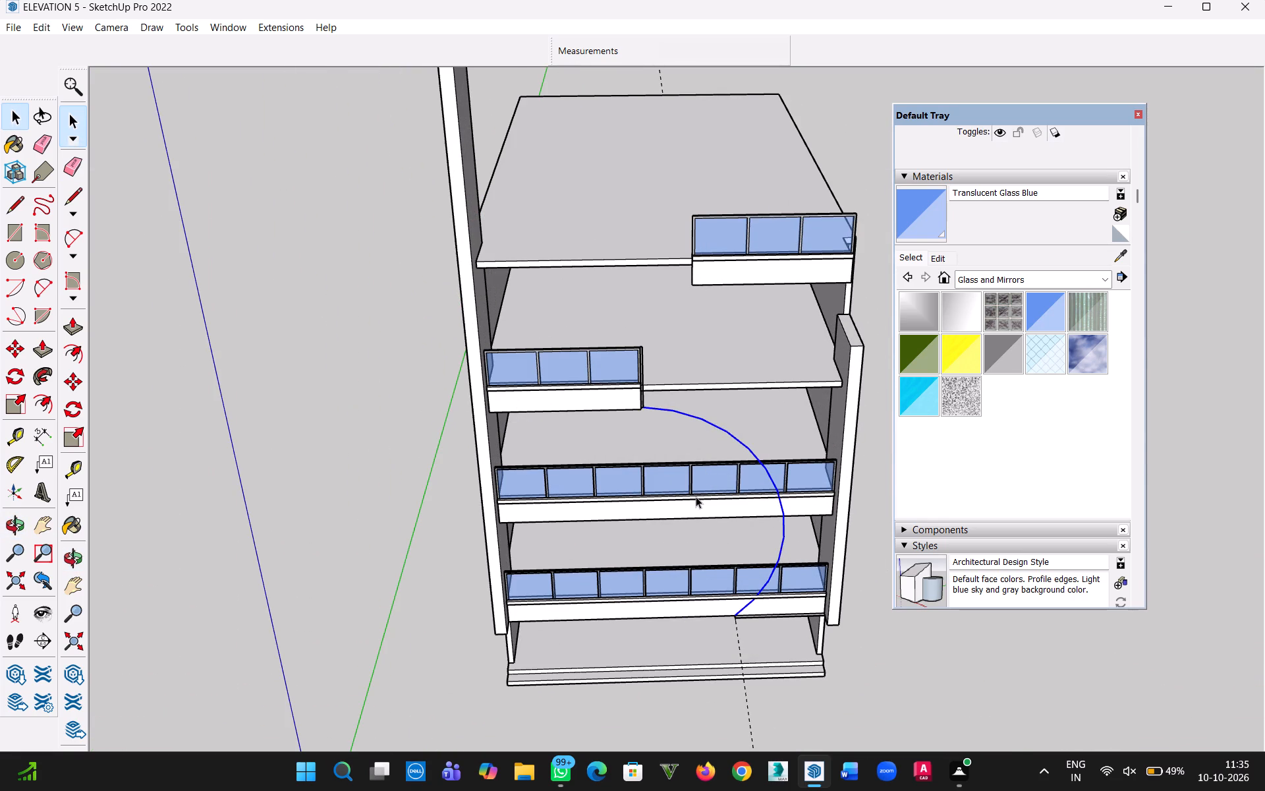
{"action": "middle_click_drag", "start_coordinate": [729, 477], "coordinate": [671, 404]}
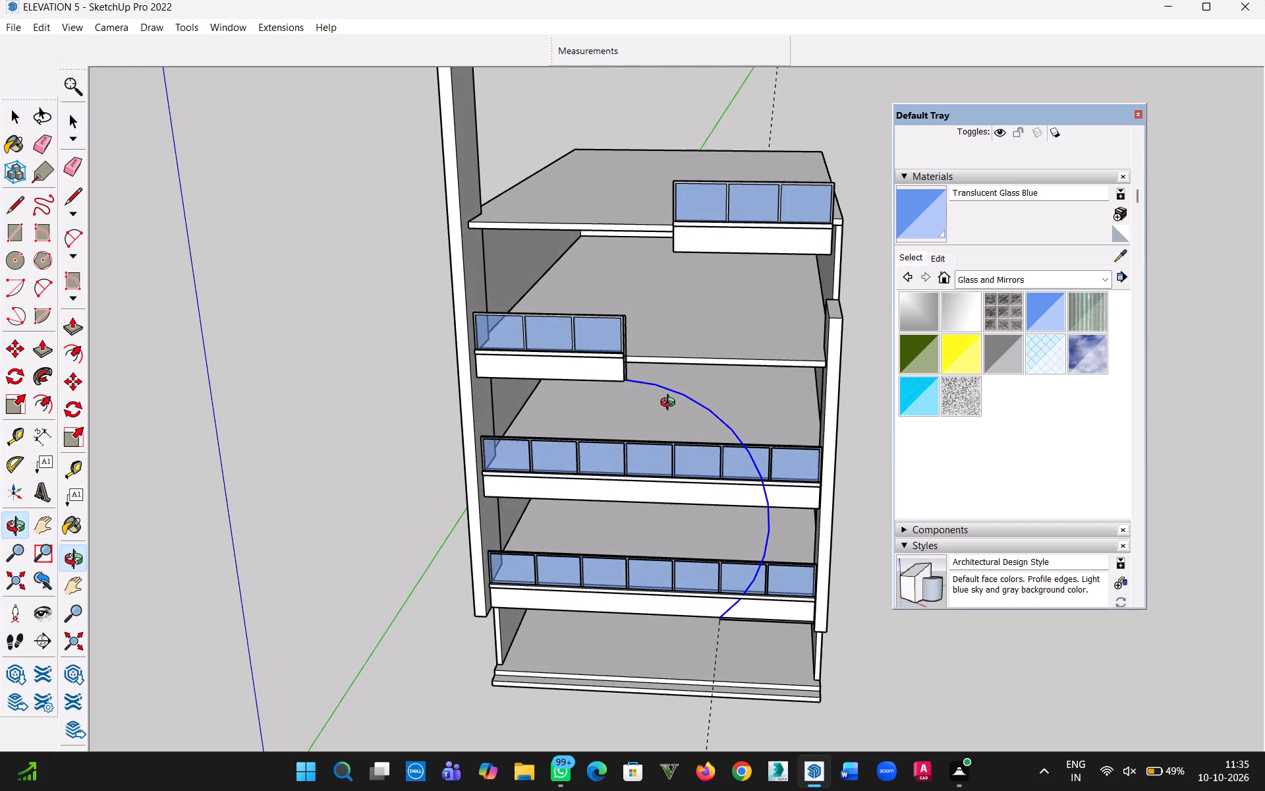
{"action": "middle_click_drag", "start_coordinate": [671, 404], "coordinate": [672, 404]}
{"action": "scroll", "coordinate": [751, 452], "scroll_direction": "up", "scroll_amount": 2}
{"action": "middle_click_drag", "start_coordinate": [768, 550], "coordinate": [851, 278]}
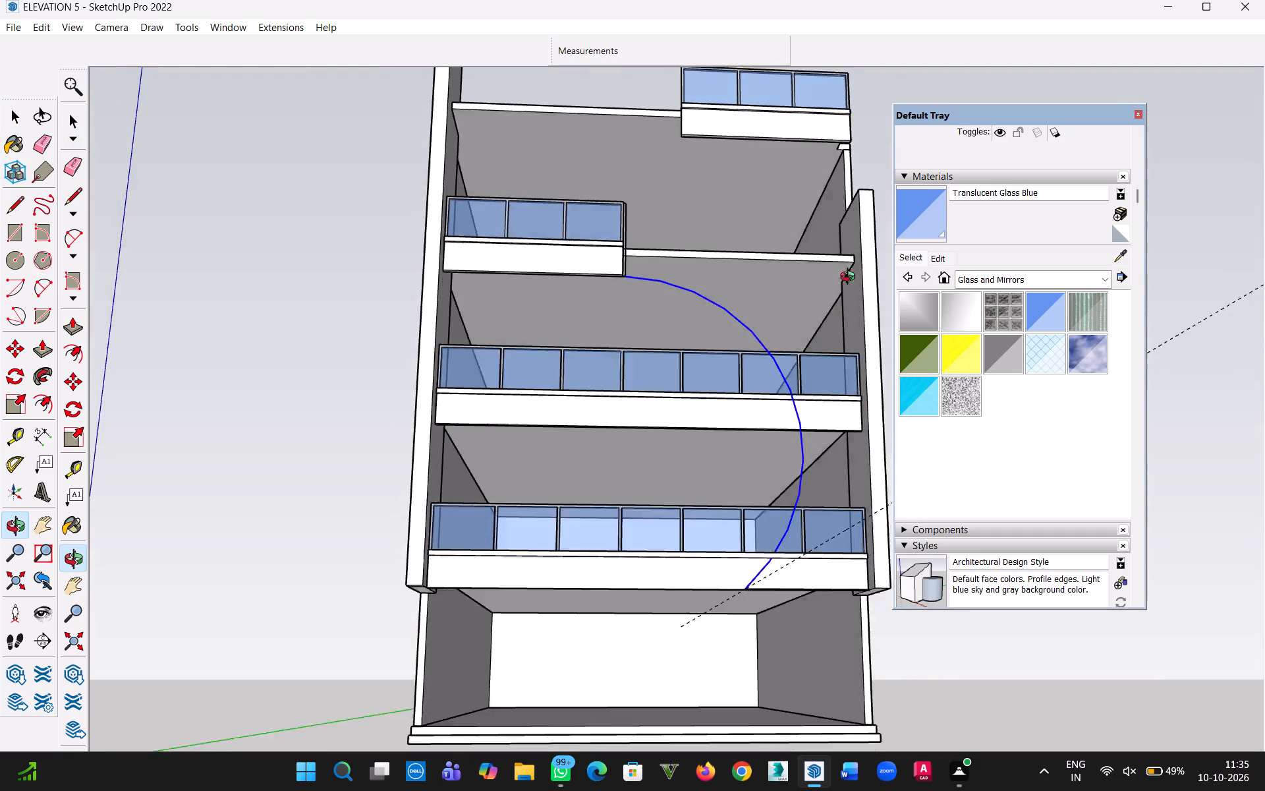
{"action": "middle_click_drag", "start_coordinate": [851, 278], "coordinate": [787, 660]}
{"action": "key", "text": "h"}
{"action": "left_click_drag", "start_coordinate": [773, 673], "coordinate": [605, 448]}
{"action": "middle_click_drag", "start_coordinate": [617, 461], "coordinate": [742, 573]}
{"action": "left_click", "coordinate": [769, 426]}
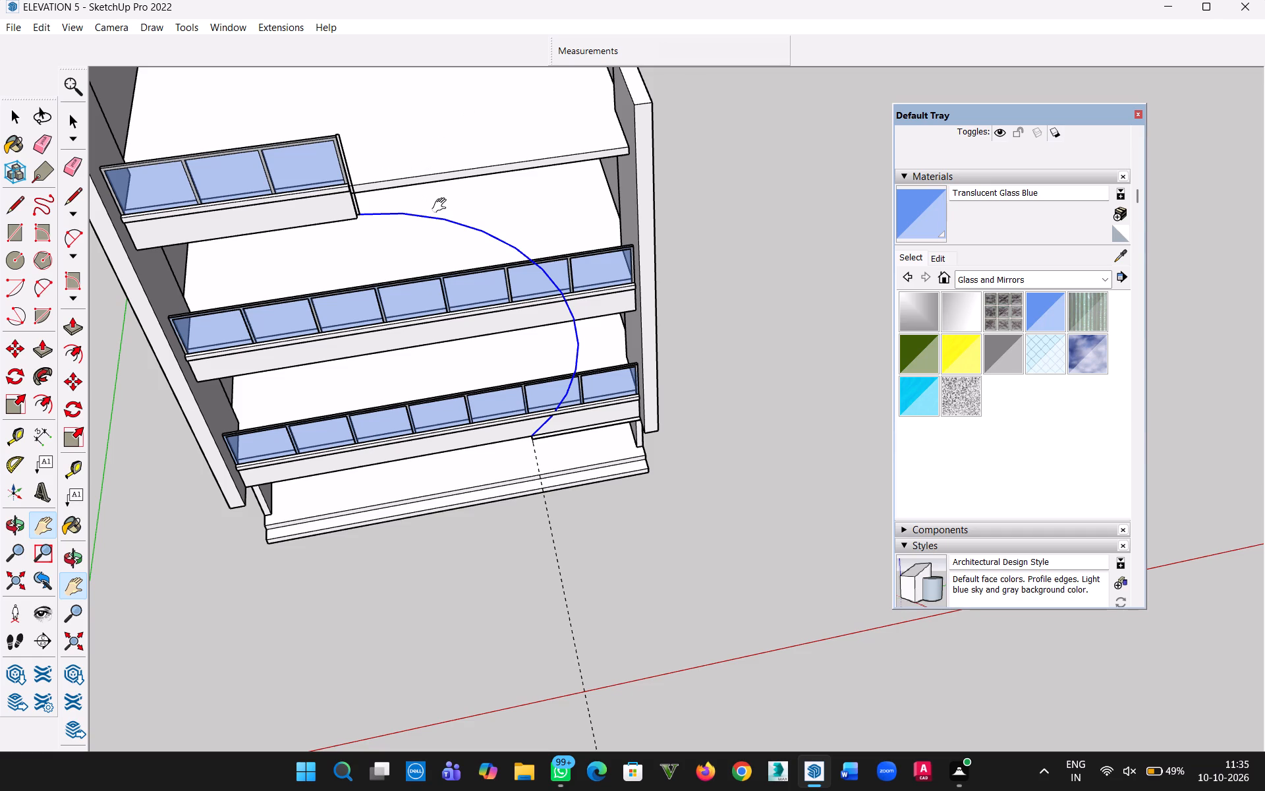
{"action": "scroll", "coordinate": [650, 360], "scroll_direction": "up", "scroll_amount": 2}
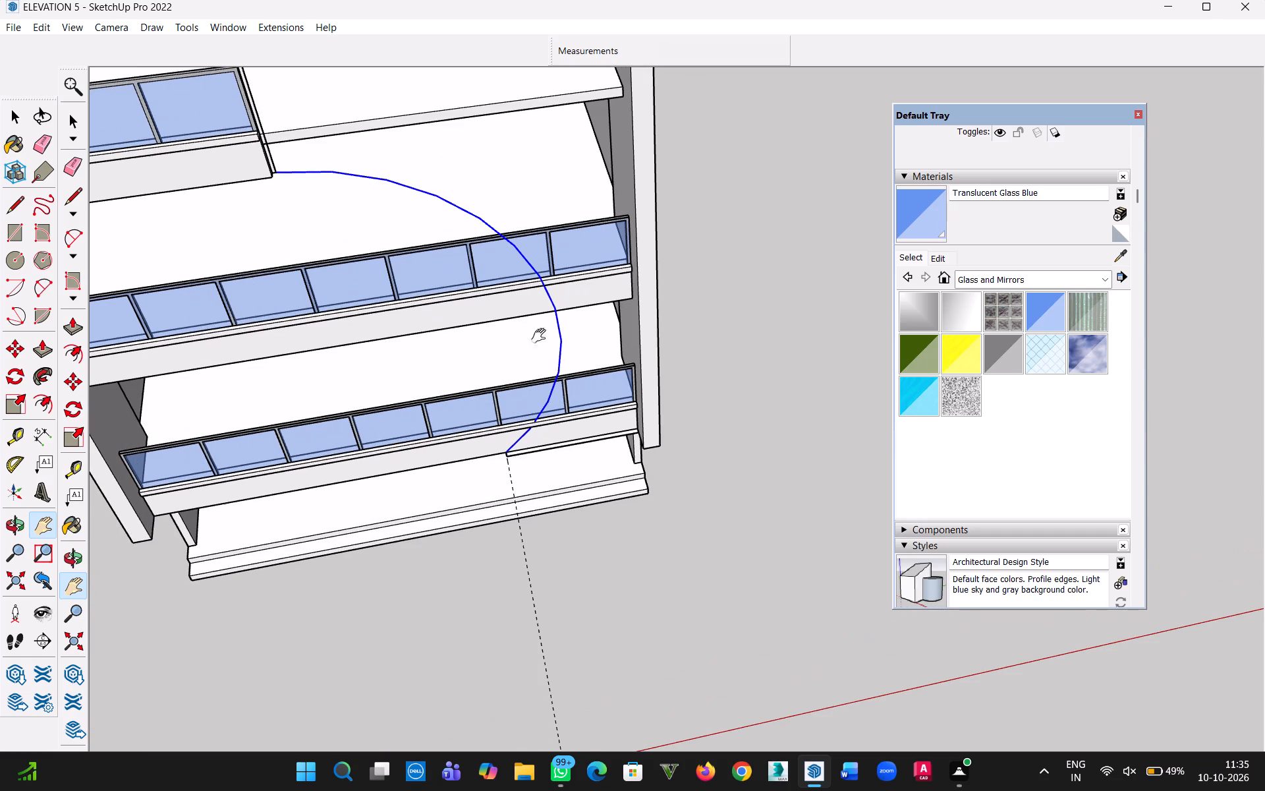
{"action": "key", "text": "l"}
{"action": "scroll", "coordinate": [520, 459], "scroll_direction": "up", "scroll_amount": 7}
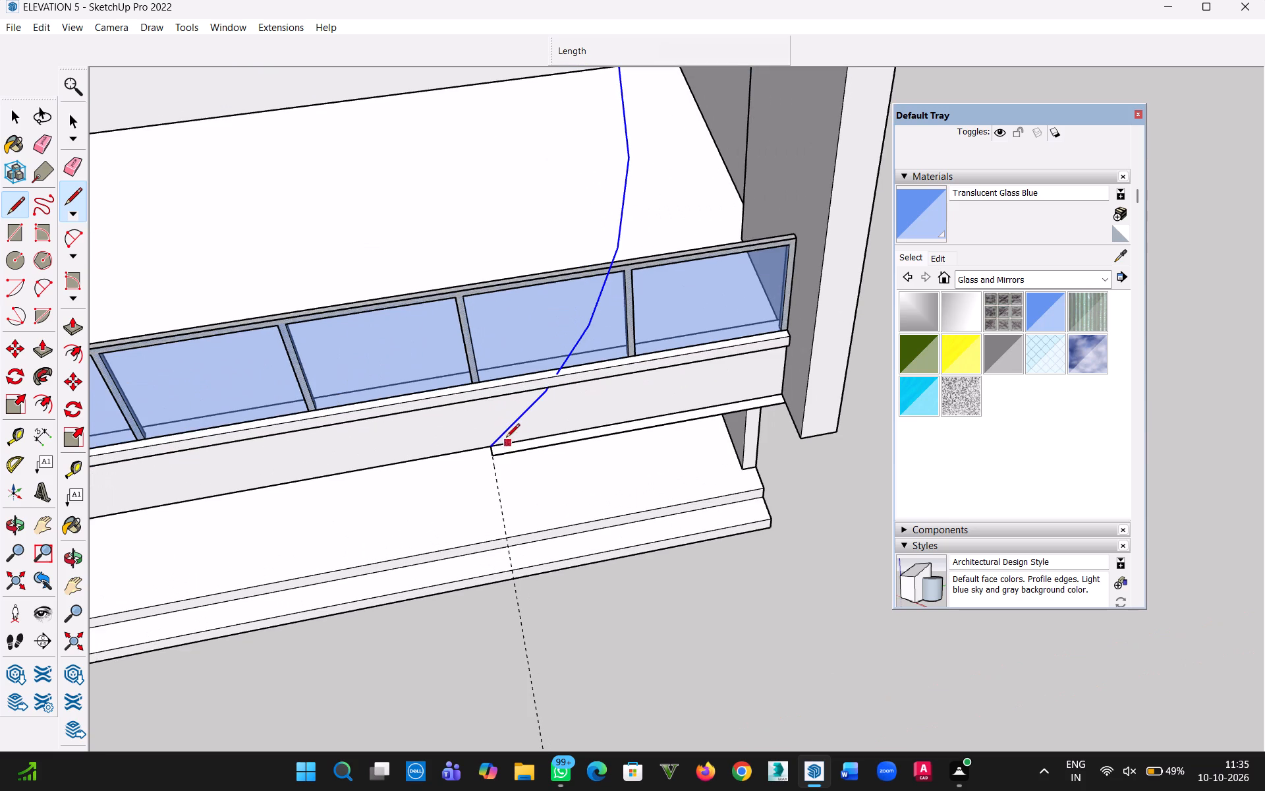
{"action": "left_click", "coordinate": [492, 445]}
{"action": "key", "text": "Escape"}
Examine the arc's run from the strip under the lowest parapet up to the upright strip on the short upper parapet.
{"action": "scroll", "coordinate": [772, 397], "scroll_direction": "down", "scroll_amount": 6}
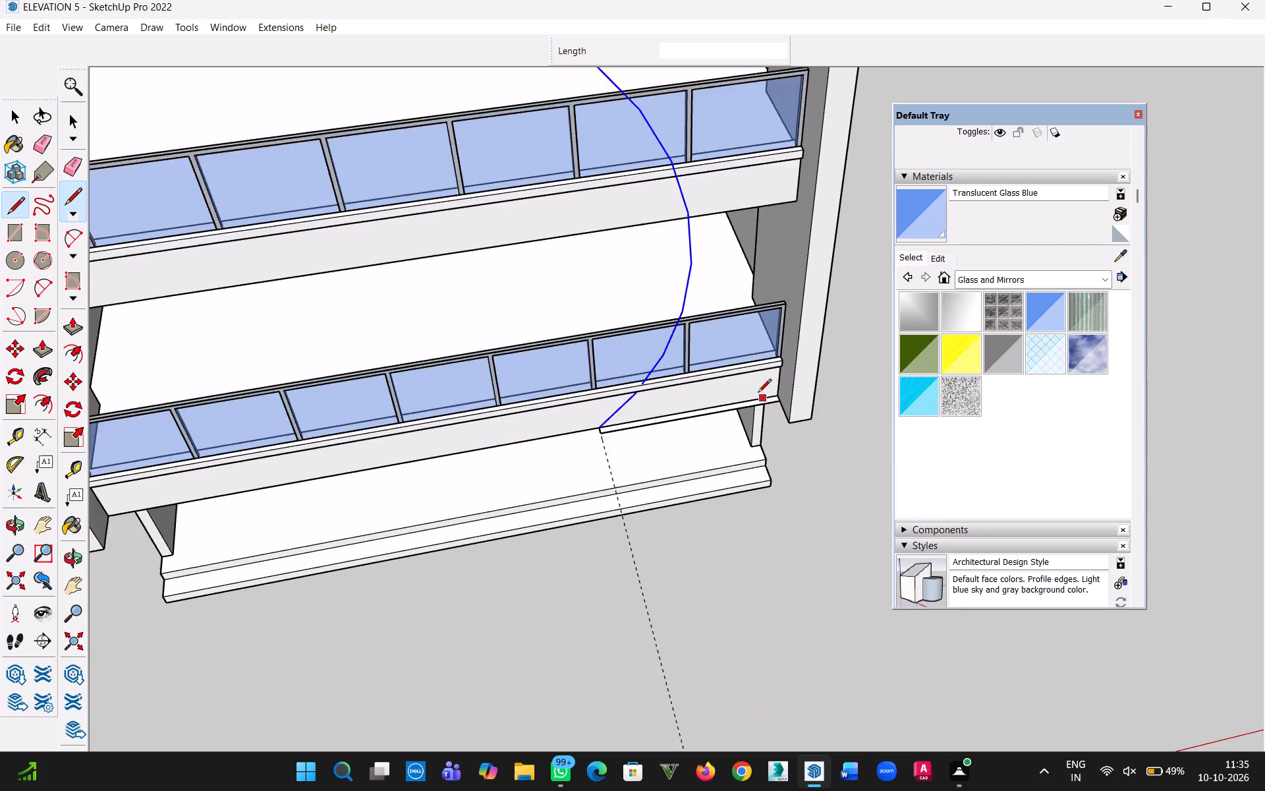
{"action": "scroll", "coordinate": [758, 394], "scroll_direction": "down", "scroll_amount": 4}
{"action": "key", "text": "h"}
{"action": "left_click_drag", "start_coordinate": [615, 382], "coordinate": [726, 551]}
{"action": "middle_click_drag", "start_coordinate": [700, 500], "coordinate": [664, 348]}
{"action": "scroll", "coordinate": [655, 310], "scroll_direction": "up", "scroll_amount": 8}
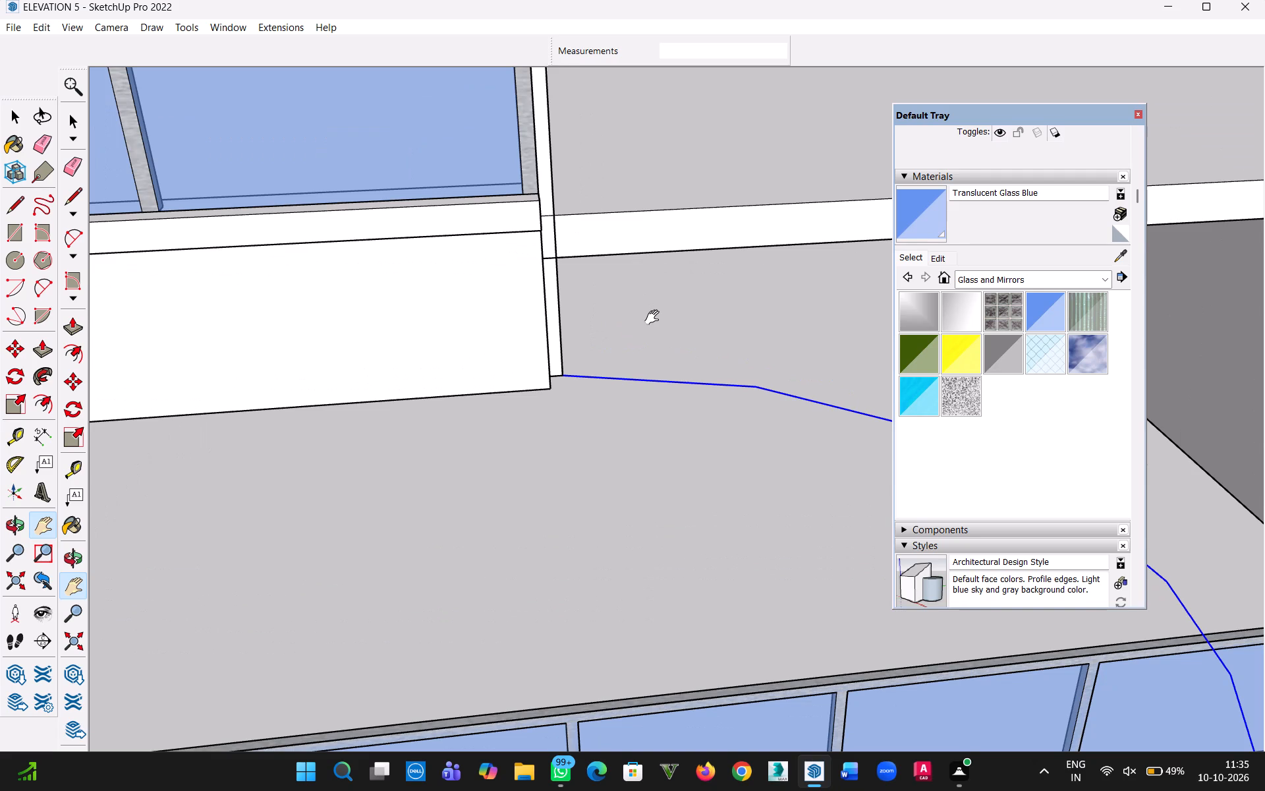
{"action": "scroll", "coordinate": [655, 319], "scroll_direction": "down", "scroll_amount": 2}
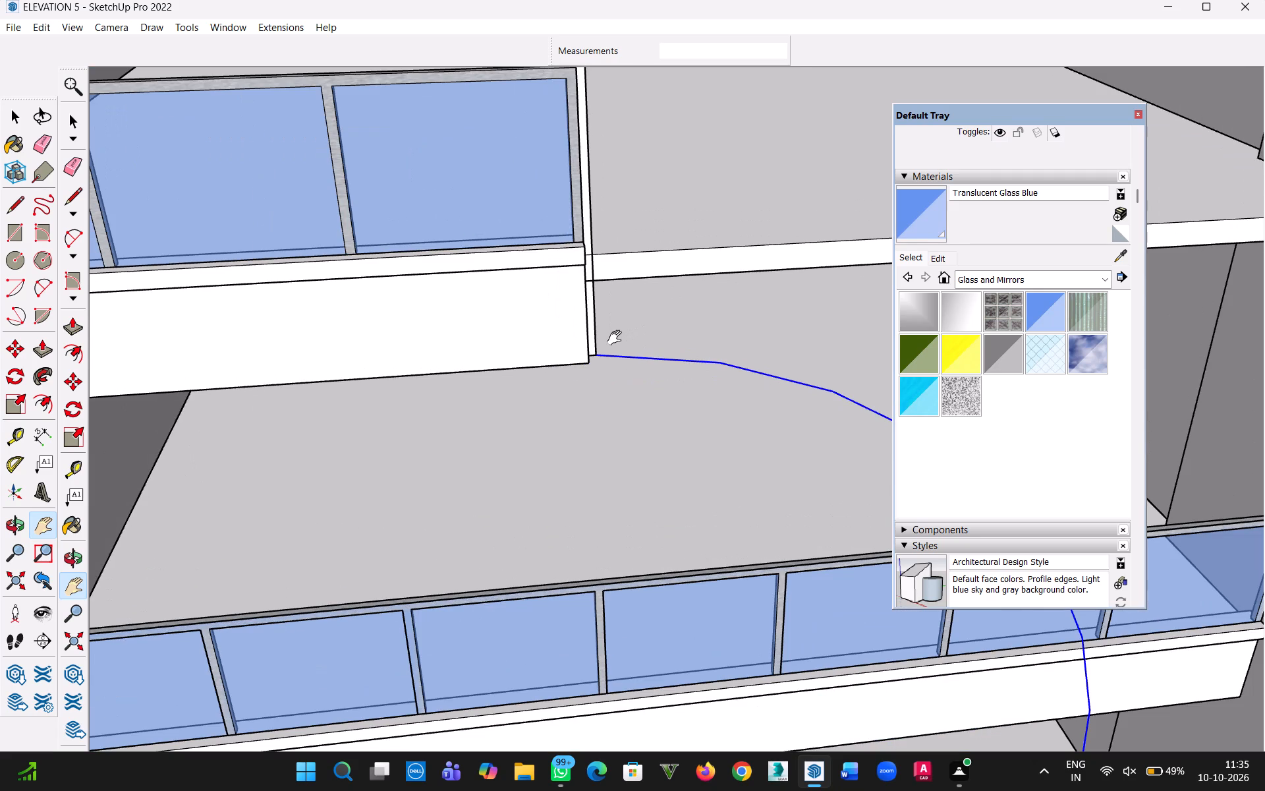
{"action": "key", "text": "Escape"}
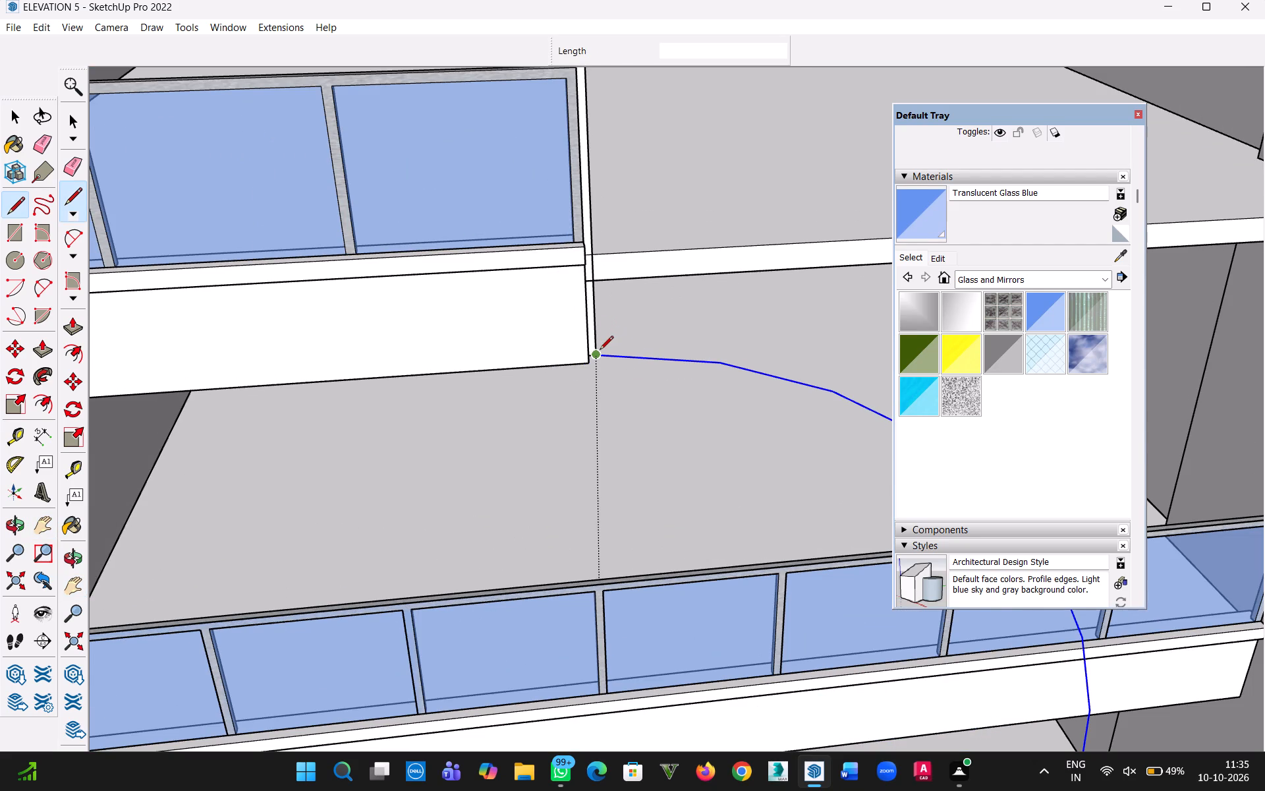
{"action": "key", "text": "h"}
{"action": "left_click_drag", "start_coordinate": [716, 270], "coordinate": [594, 504]}
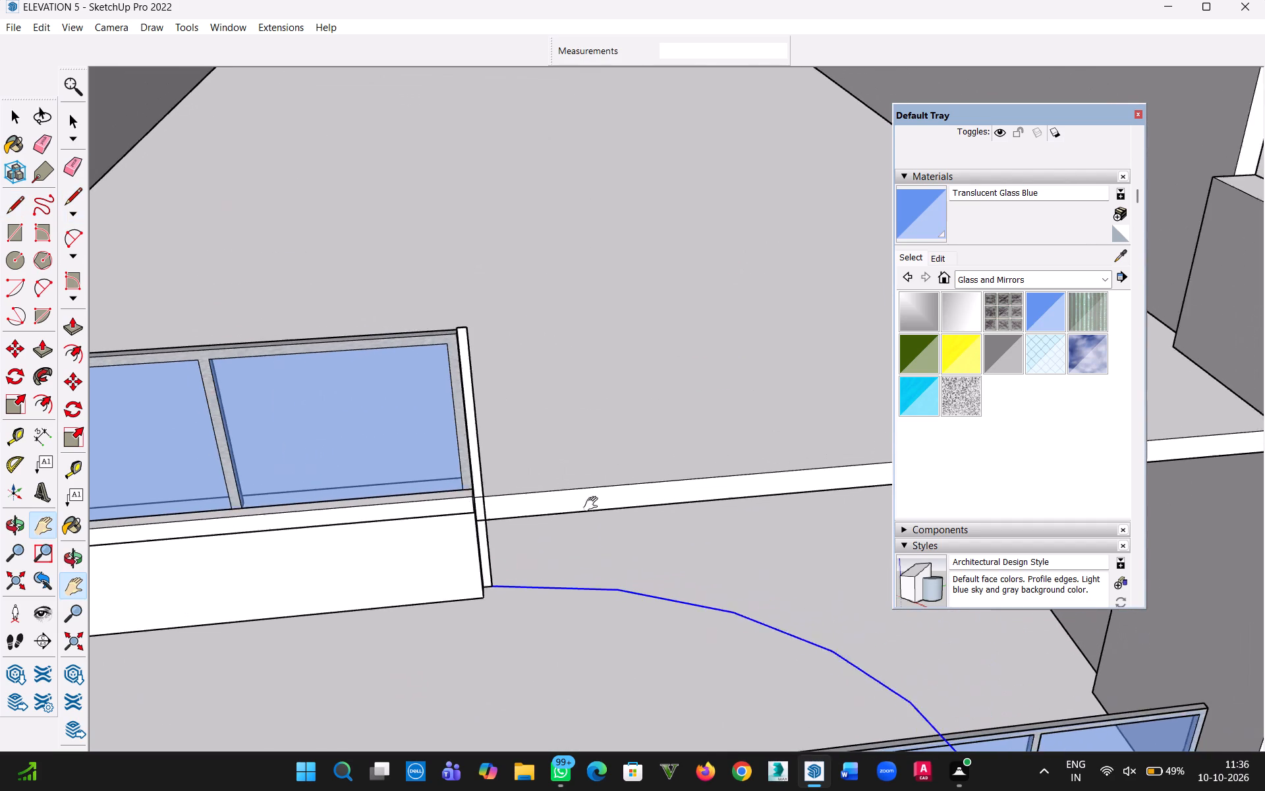
{"action": "left_click_drag", "start_coordinate": [594, 504], "coordinate": [563, 500]}
{"action": "key", "text": "Escape"}
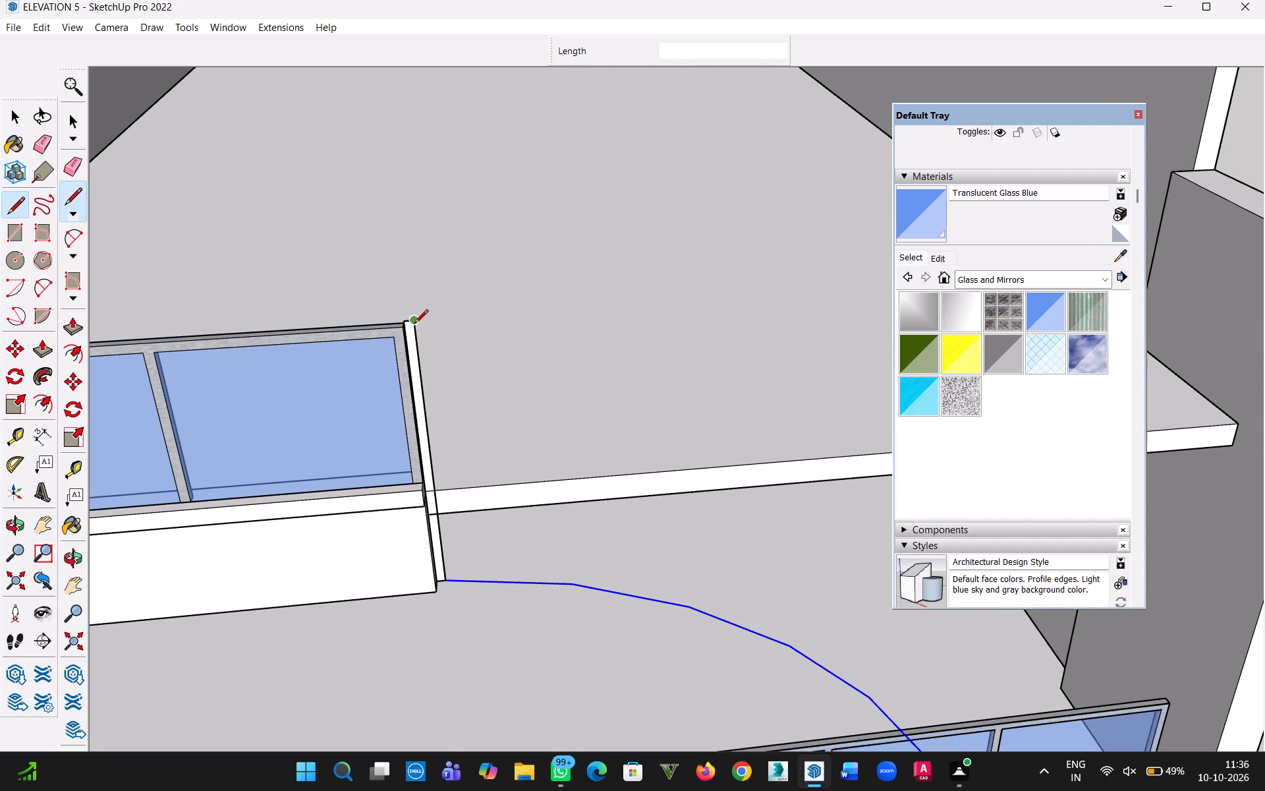
Undo the arc, the upright strip at the short upper parapet's open end, and the strip under the lowest parapet.
{"action": "key", "text": "ctrl+z"}
{"action": "key", "text": "ctrl+z"}
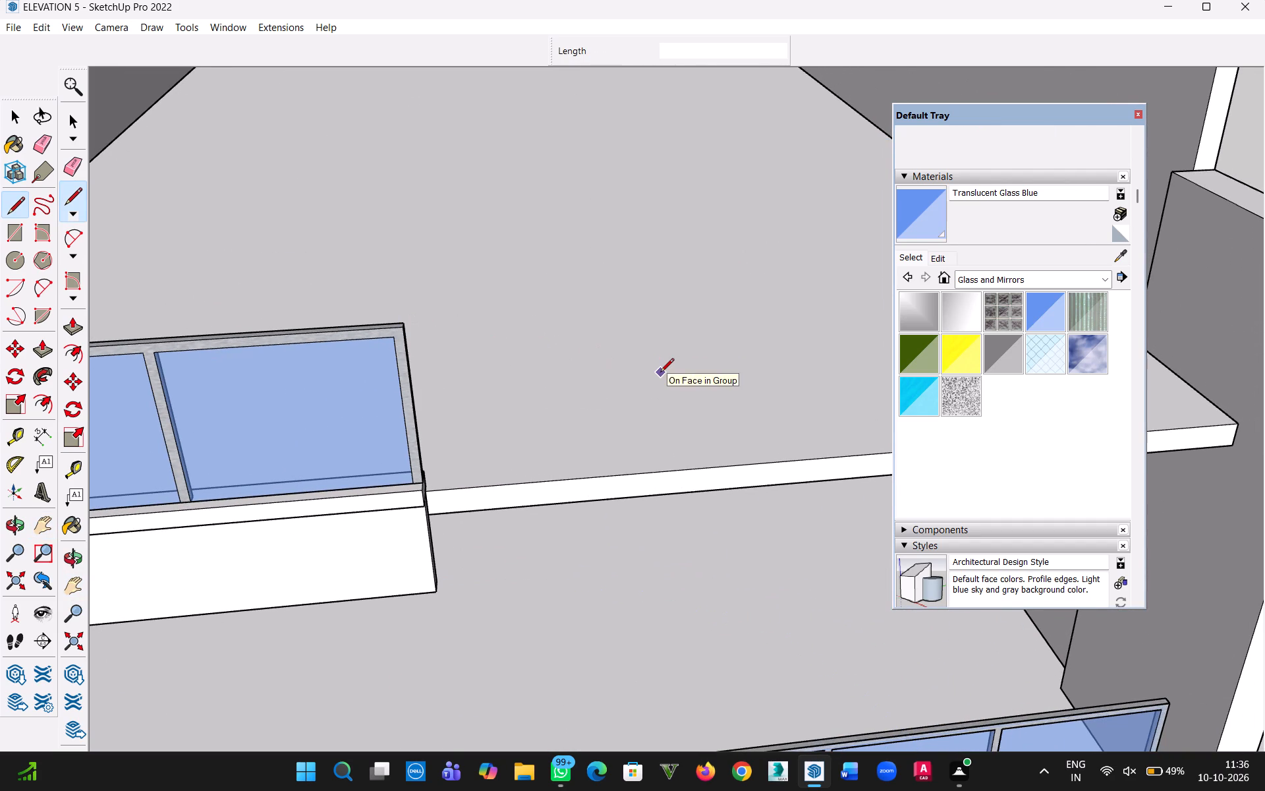
{"action": "scroll", "coordinate": [660, 374], "scroll_direction": "down", "scroll_amount": 5}
{"action": "scroll", "coordinate": [681, 530], "scroll_direction": "down", "scroll_amount": 4}
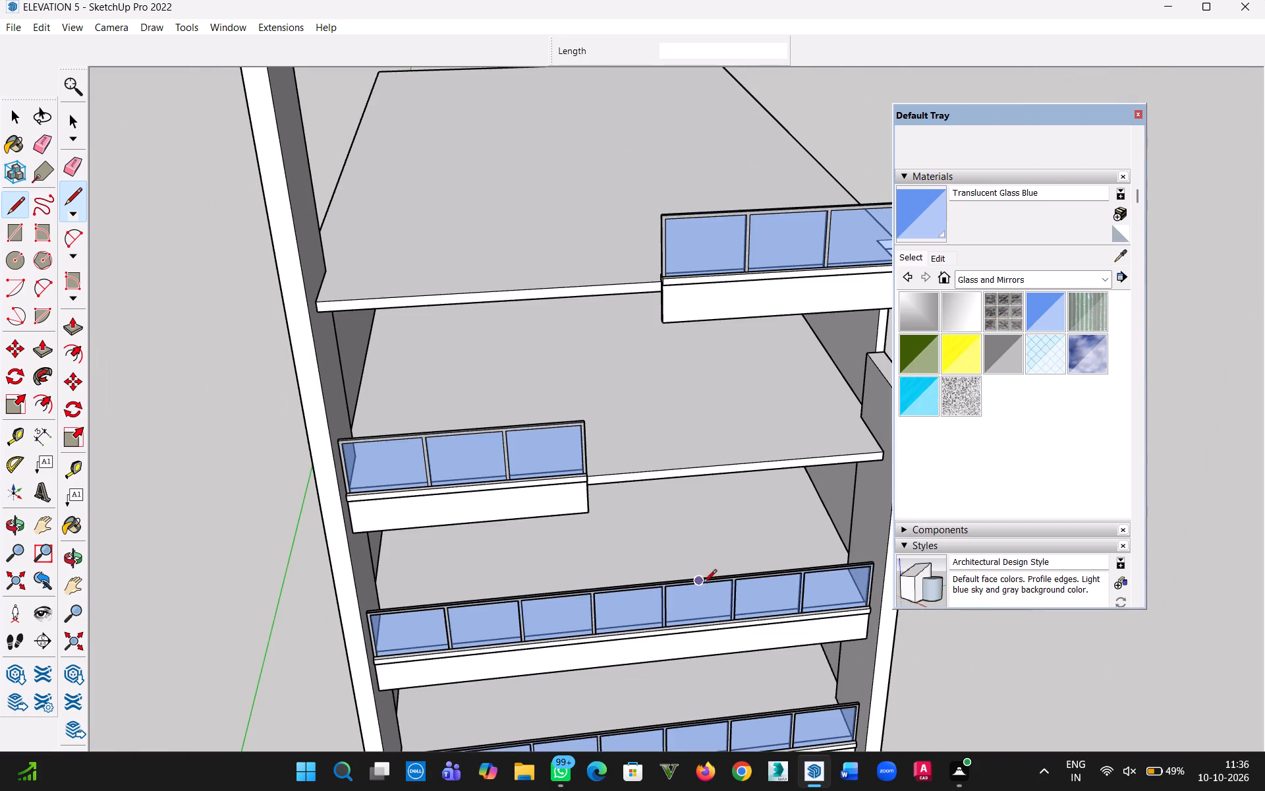
{"action": "key", "text": "h"}
{"action": "left_click_drag", "start_coordinate": [707, 604], "coordinate": [540, 218]}
{"action": "middle_click_drag", "start_coordinate": [615, 372], "coordinate": [656, 459]}
{"action": "scroll", "coordinate": [658, 518], "scroll_direction": "up", "scroll_amount": 5}
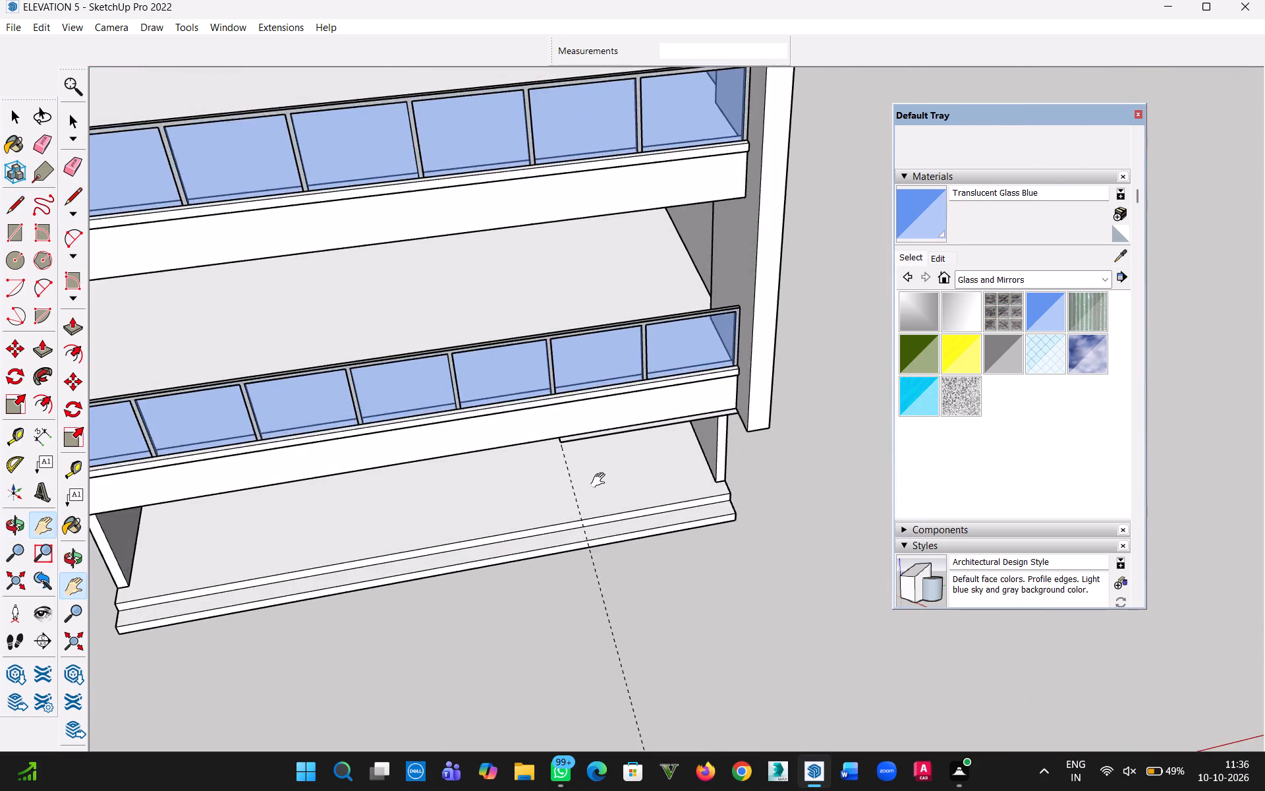
{"action": "scroll", "coordinate": [601, 481], "scroll_direction": "up", "scroll_amount": 2}
{"action": "key", "text": "ctrl+z"}
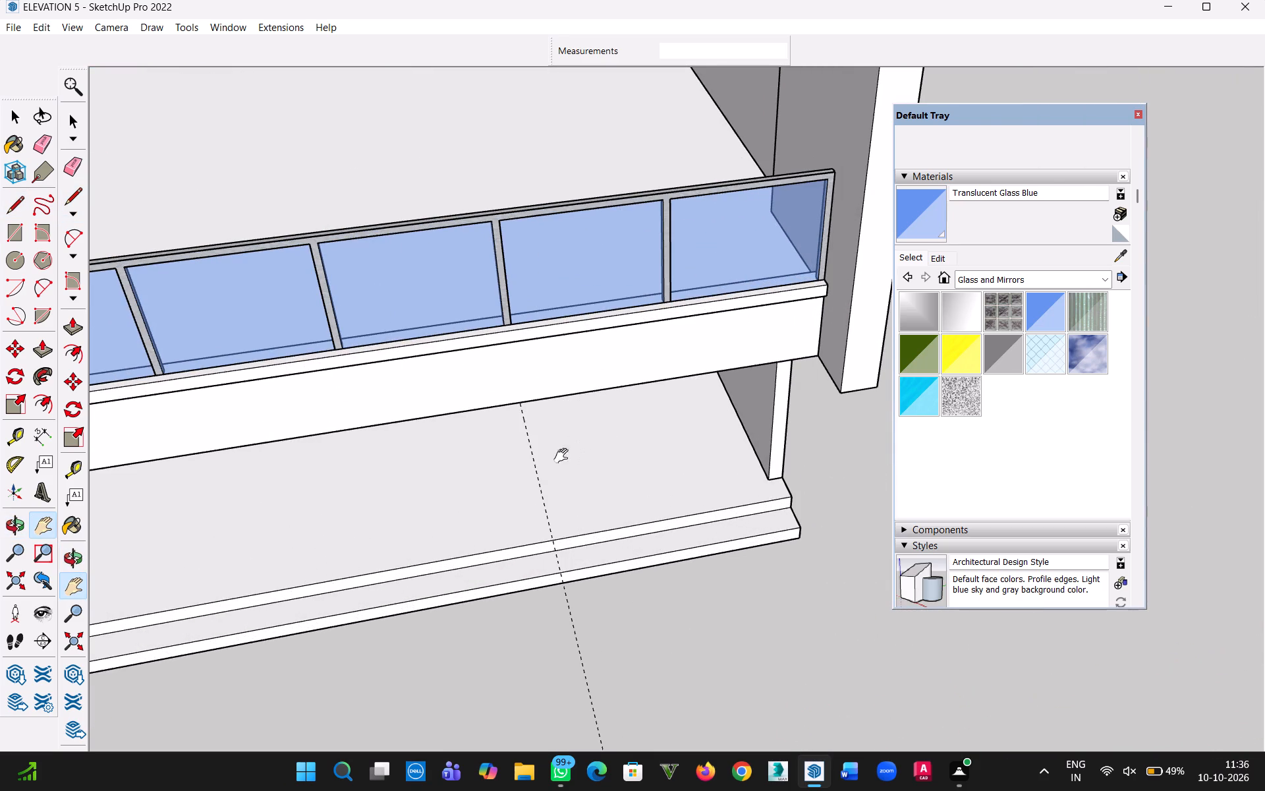
Draw an 8' line along the lowest parapet's front bottom edge, from its end corner to the dashed guide.
{"action": "key", "text": "l"}
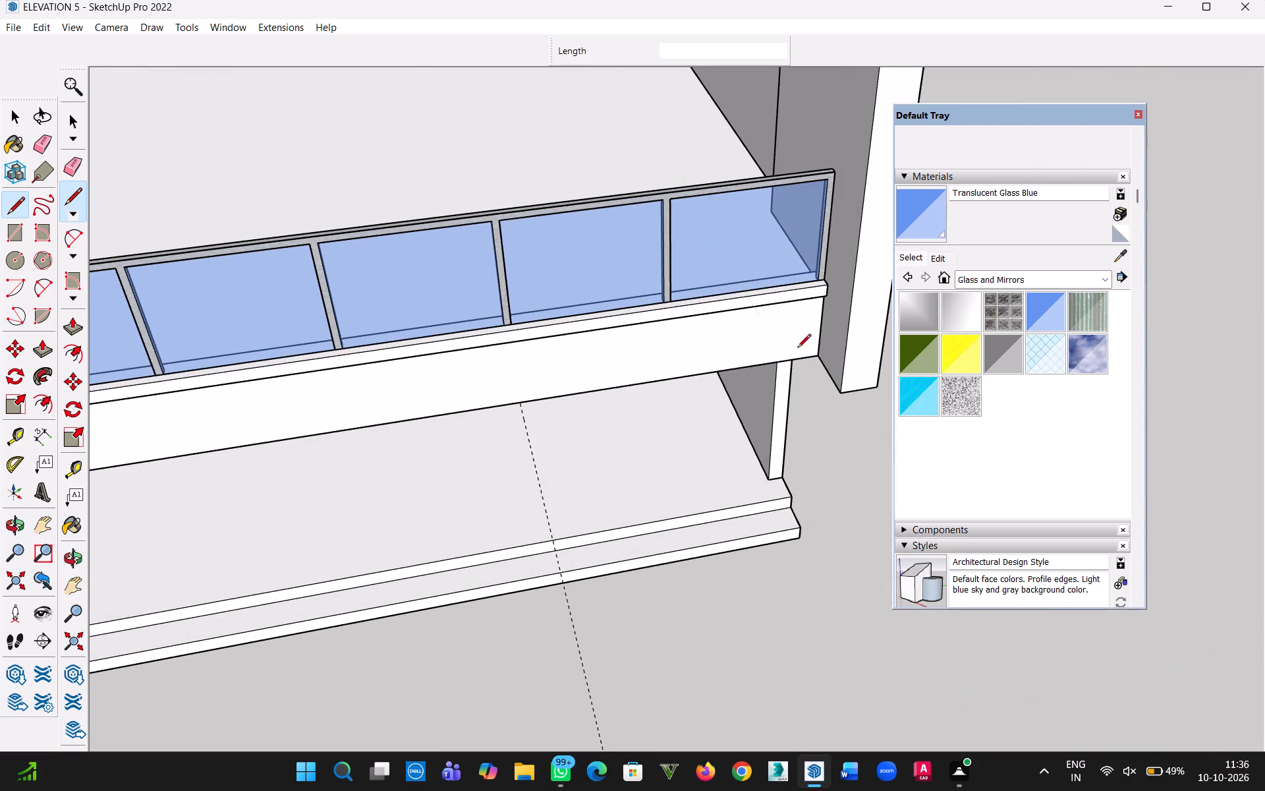
{"action": "left_click", "coordinate": [815, 357]}
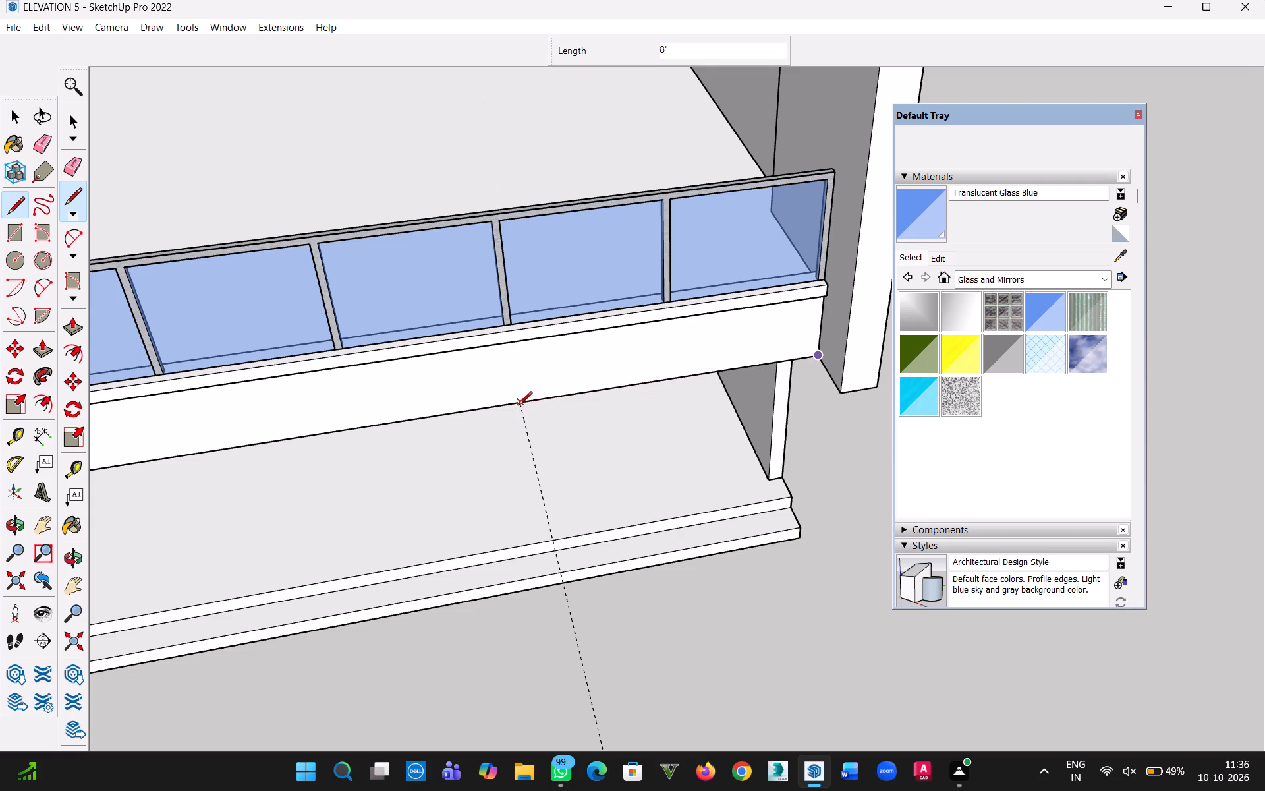
{"action": "left_click", "coordinate": [519, 406]}
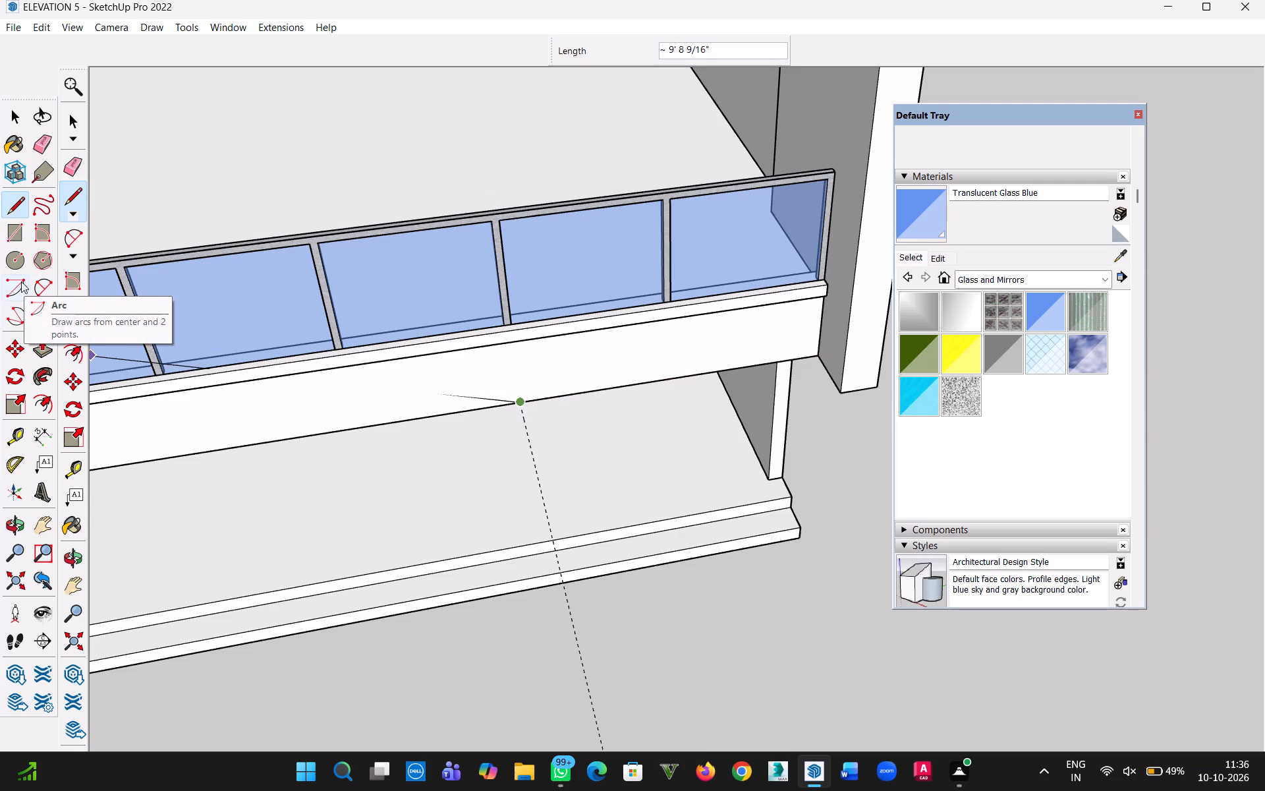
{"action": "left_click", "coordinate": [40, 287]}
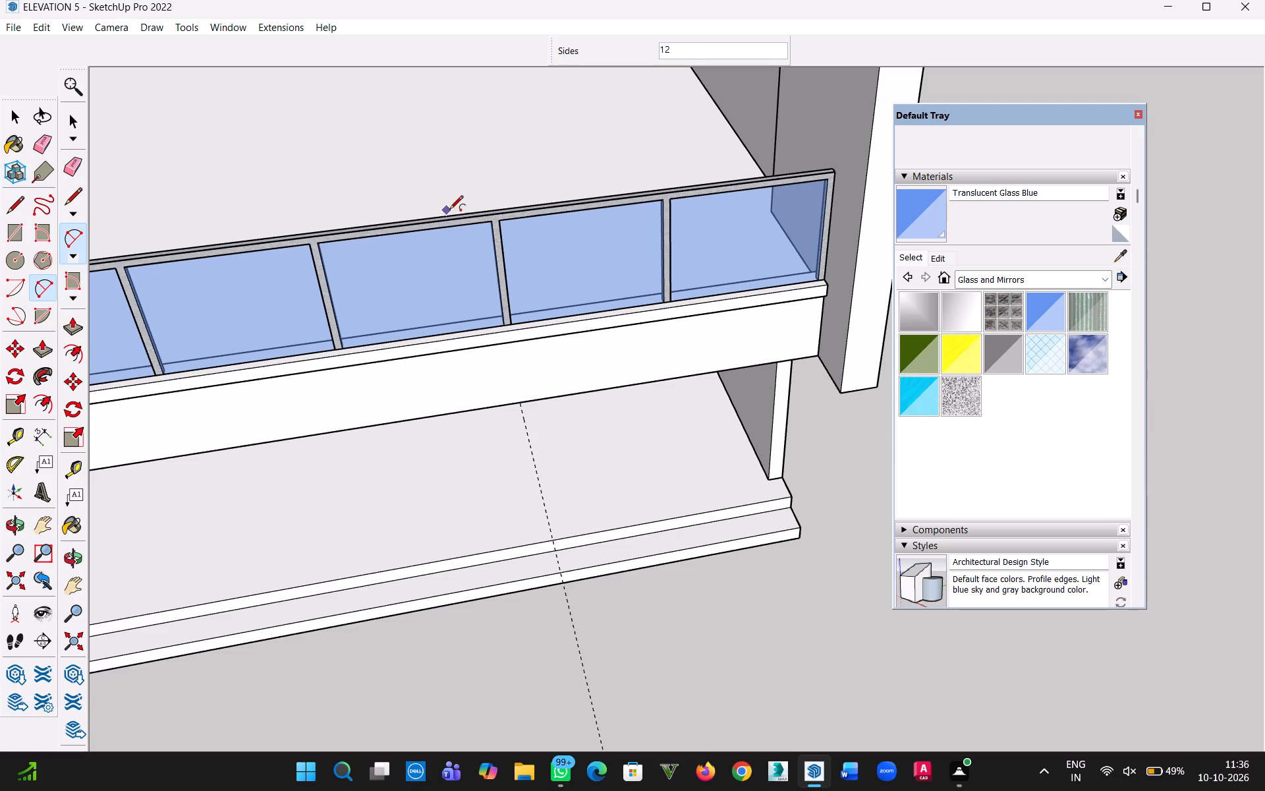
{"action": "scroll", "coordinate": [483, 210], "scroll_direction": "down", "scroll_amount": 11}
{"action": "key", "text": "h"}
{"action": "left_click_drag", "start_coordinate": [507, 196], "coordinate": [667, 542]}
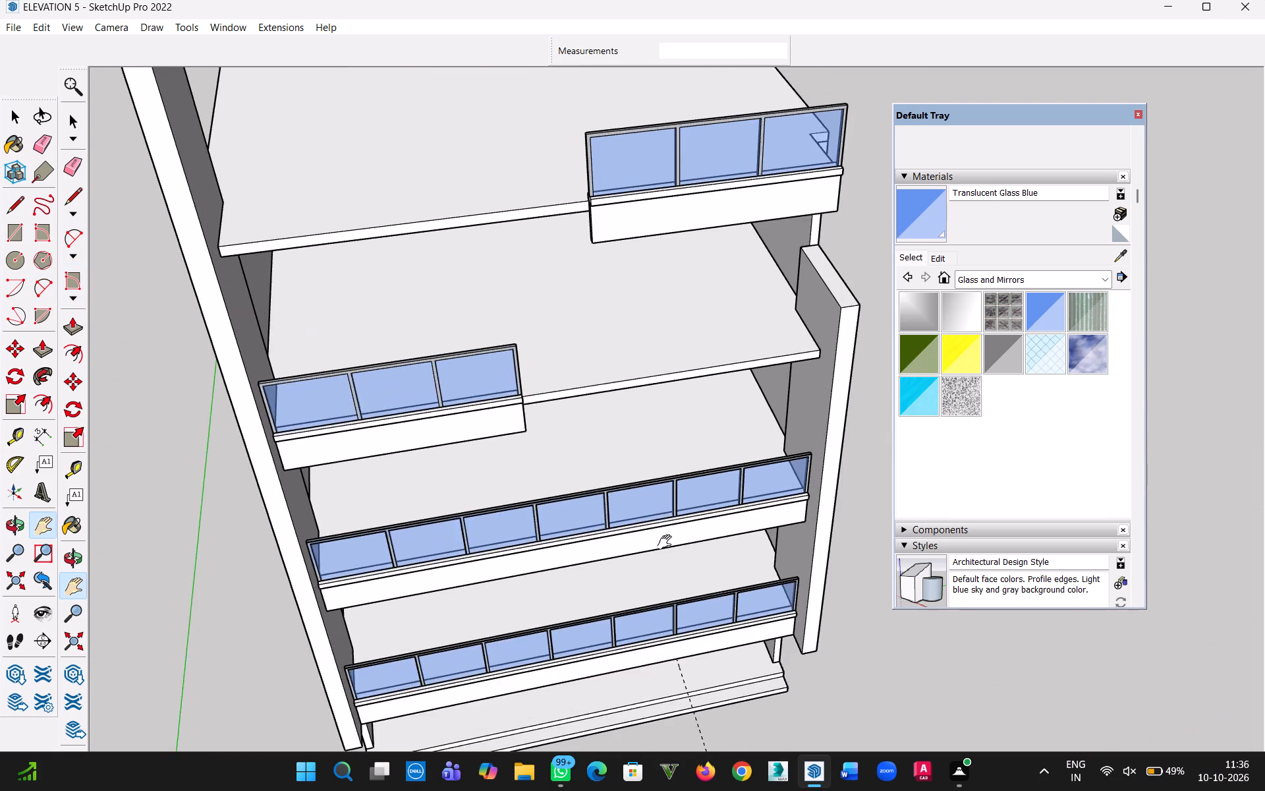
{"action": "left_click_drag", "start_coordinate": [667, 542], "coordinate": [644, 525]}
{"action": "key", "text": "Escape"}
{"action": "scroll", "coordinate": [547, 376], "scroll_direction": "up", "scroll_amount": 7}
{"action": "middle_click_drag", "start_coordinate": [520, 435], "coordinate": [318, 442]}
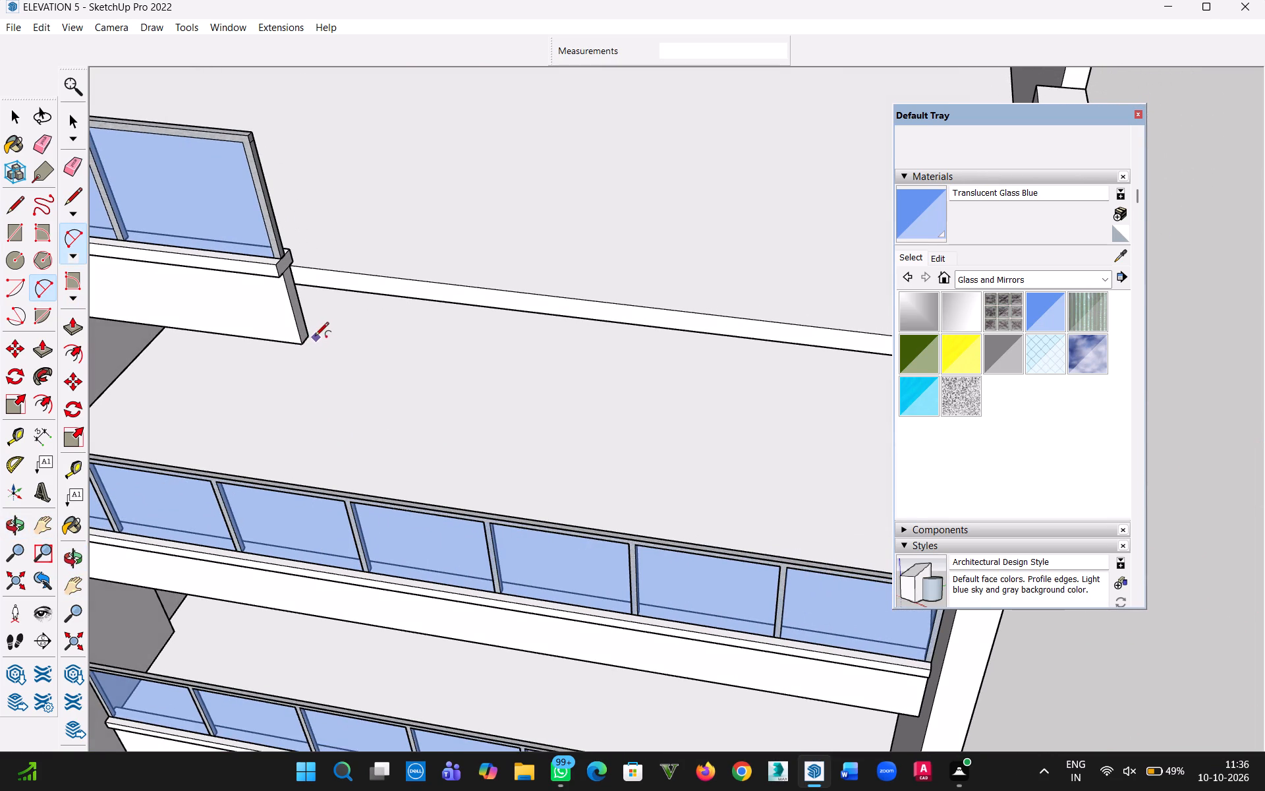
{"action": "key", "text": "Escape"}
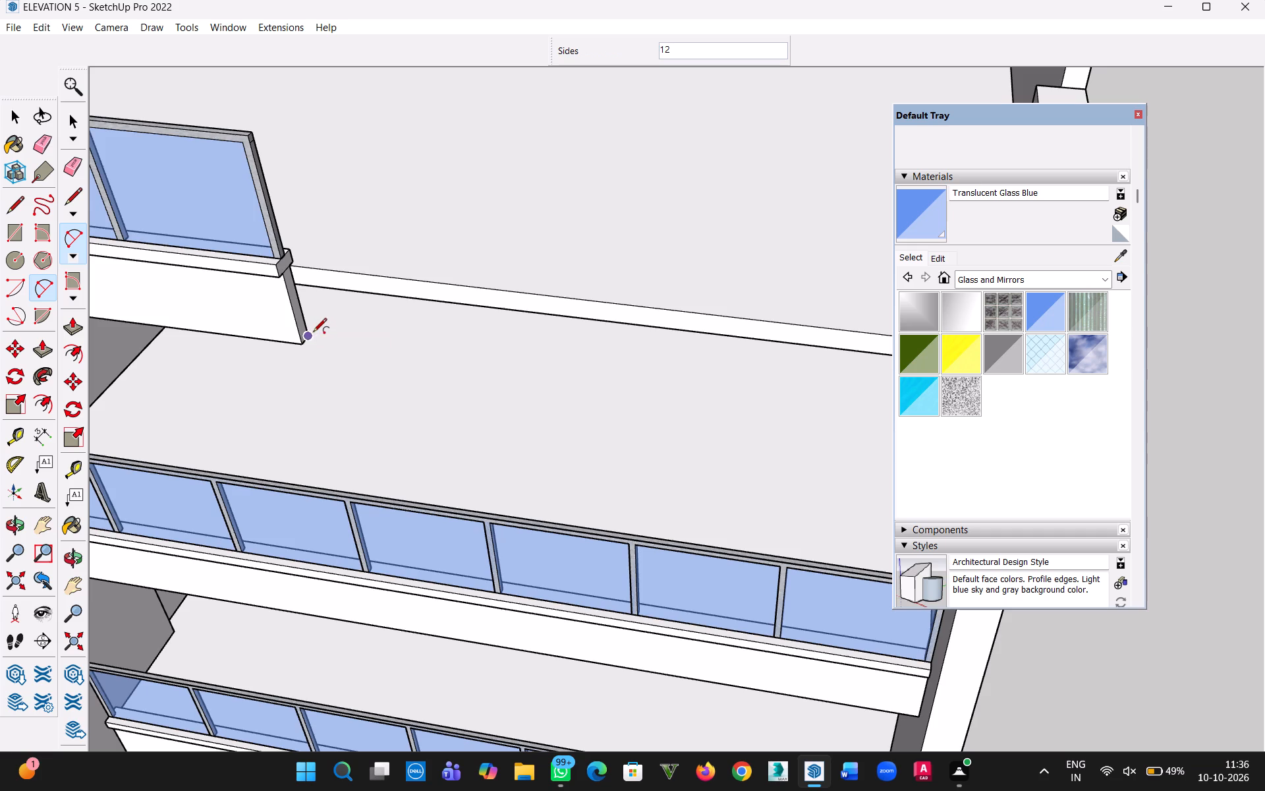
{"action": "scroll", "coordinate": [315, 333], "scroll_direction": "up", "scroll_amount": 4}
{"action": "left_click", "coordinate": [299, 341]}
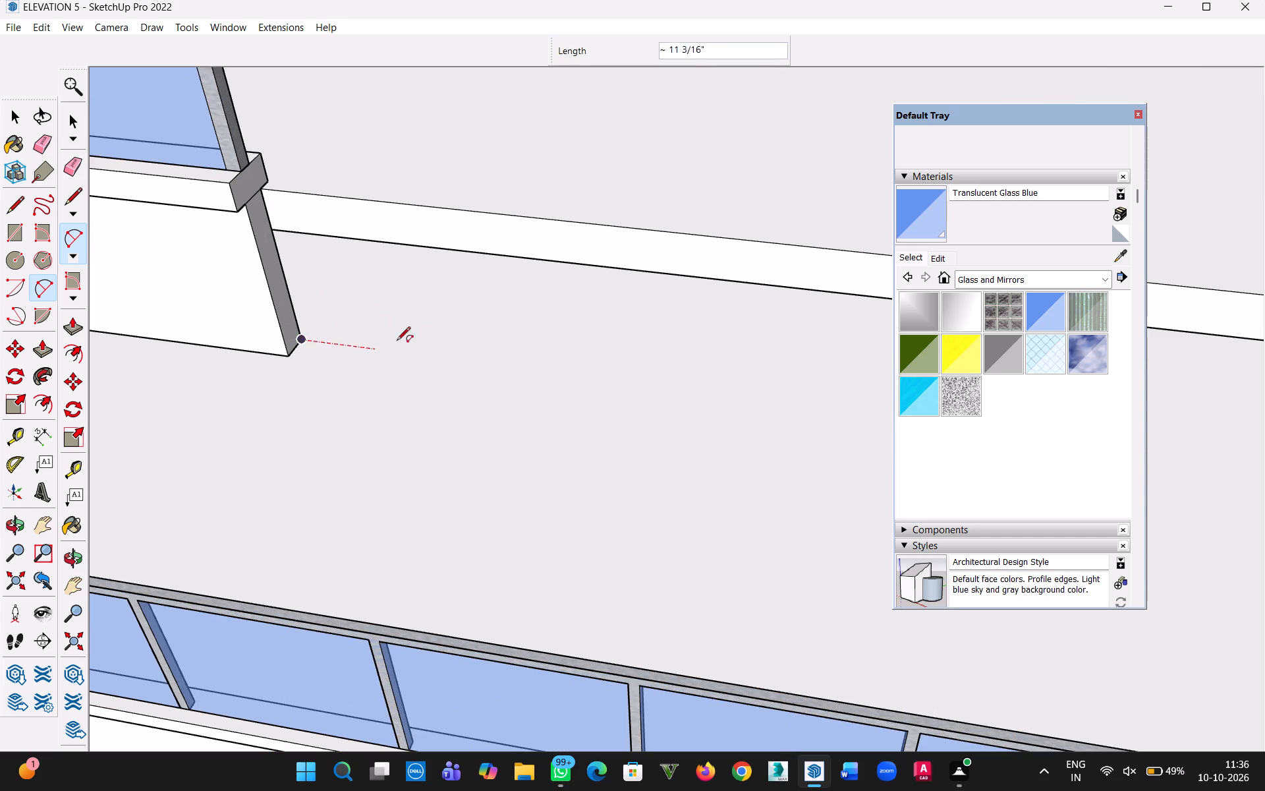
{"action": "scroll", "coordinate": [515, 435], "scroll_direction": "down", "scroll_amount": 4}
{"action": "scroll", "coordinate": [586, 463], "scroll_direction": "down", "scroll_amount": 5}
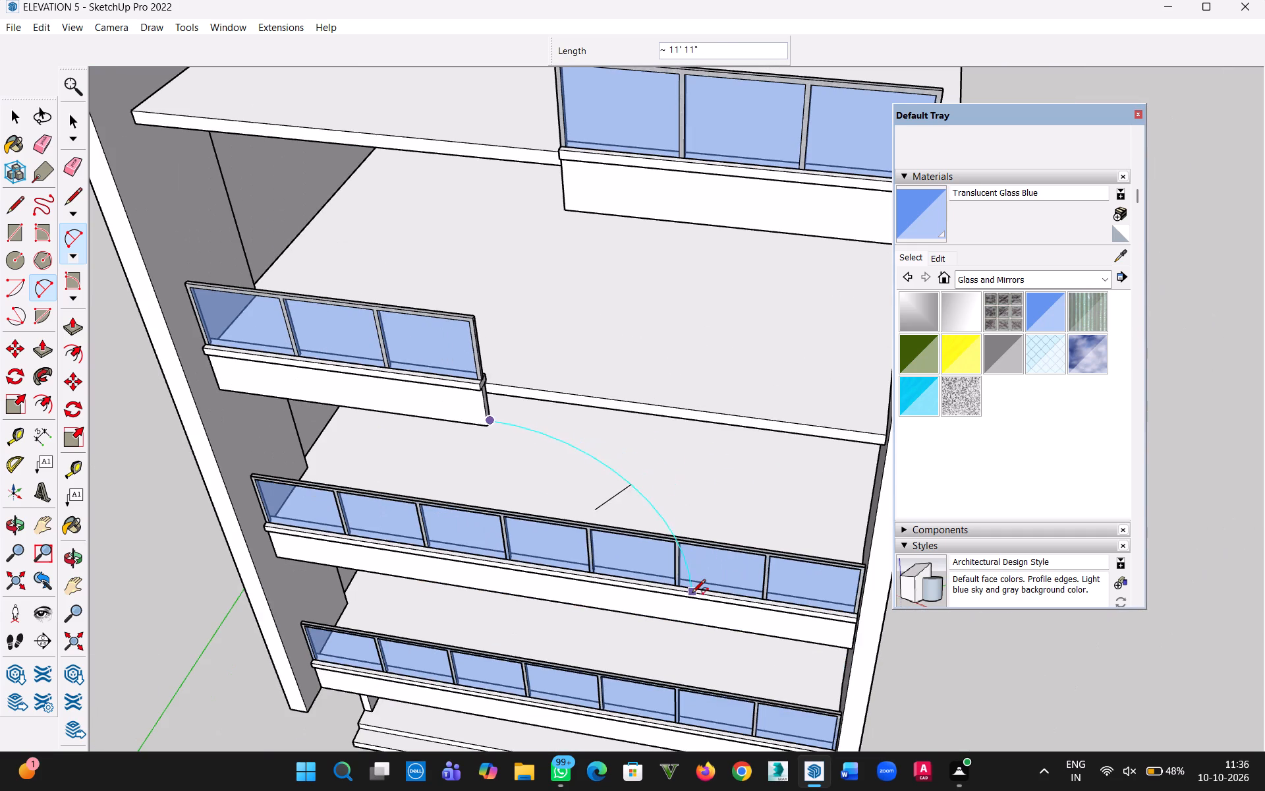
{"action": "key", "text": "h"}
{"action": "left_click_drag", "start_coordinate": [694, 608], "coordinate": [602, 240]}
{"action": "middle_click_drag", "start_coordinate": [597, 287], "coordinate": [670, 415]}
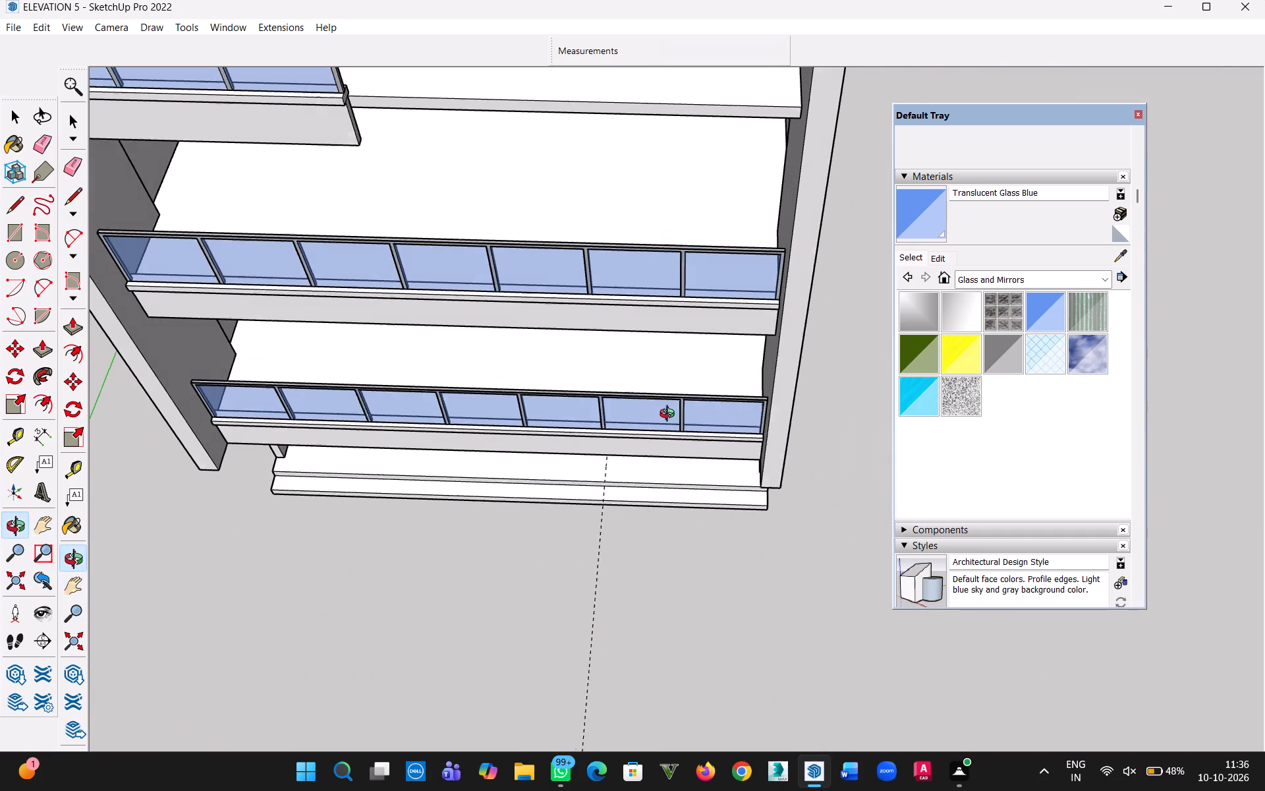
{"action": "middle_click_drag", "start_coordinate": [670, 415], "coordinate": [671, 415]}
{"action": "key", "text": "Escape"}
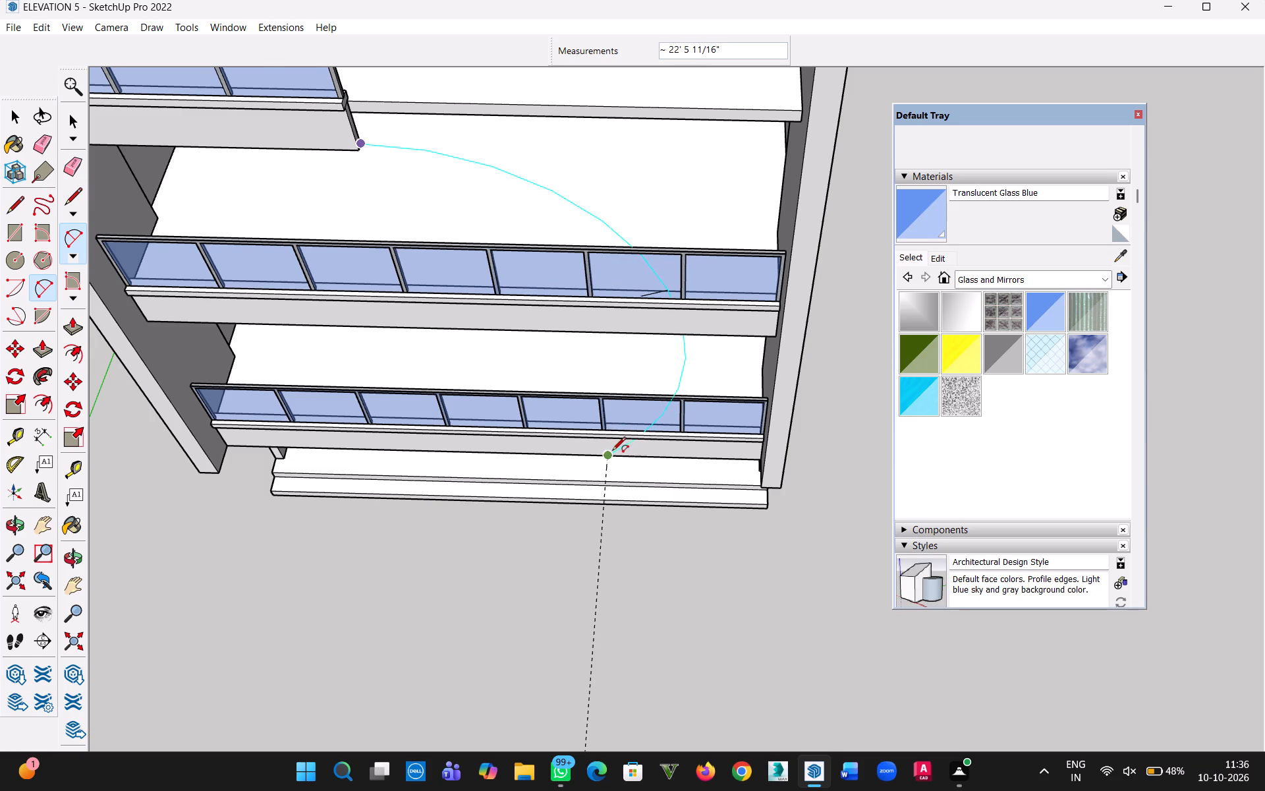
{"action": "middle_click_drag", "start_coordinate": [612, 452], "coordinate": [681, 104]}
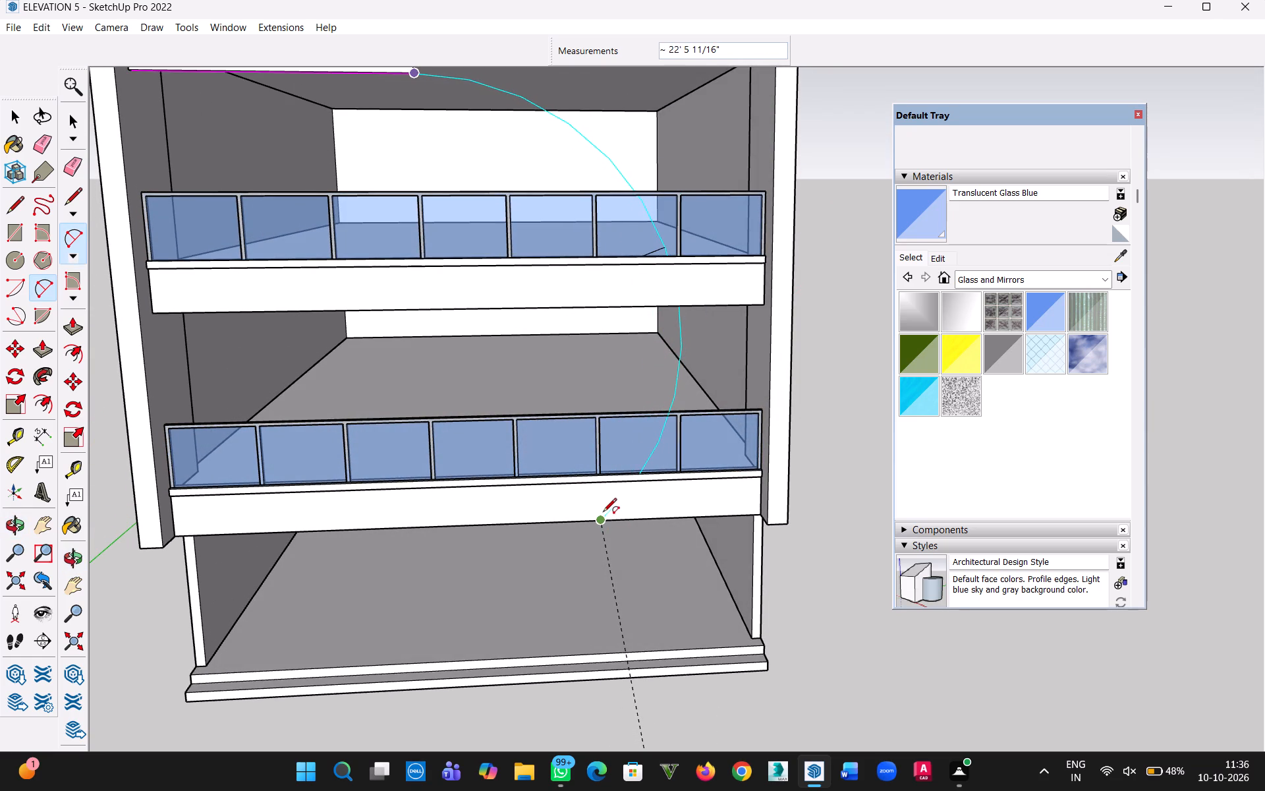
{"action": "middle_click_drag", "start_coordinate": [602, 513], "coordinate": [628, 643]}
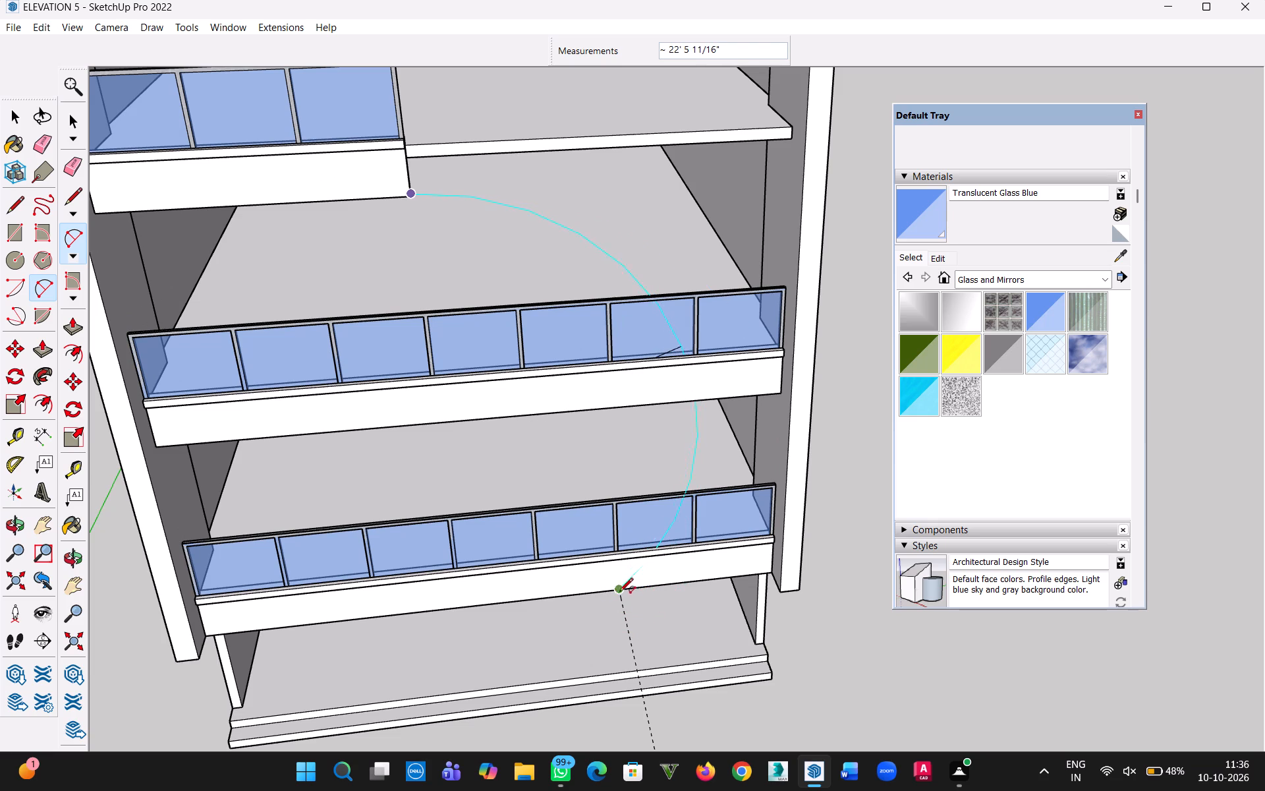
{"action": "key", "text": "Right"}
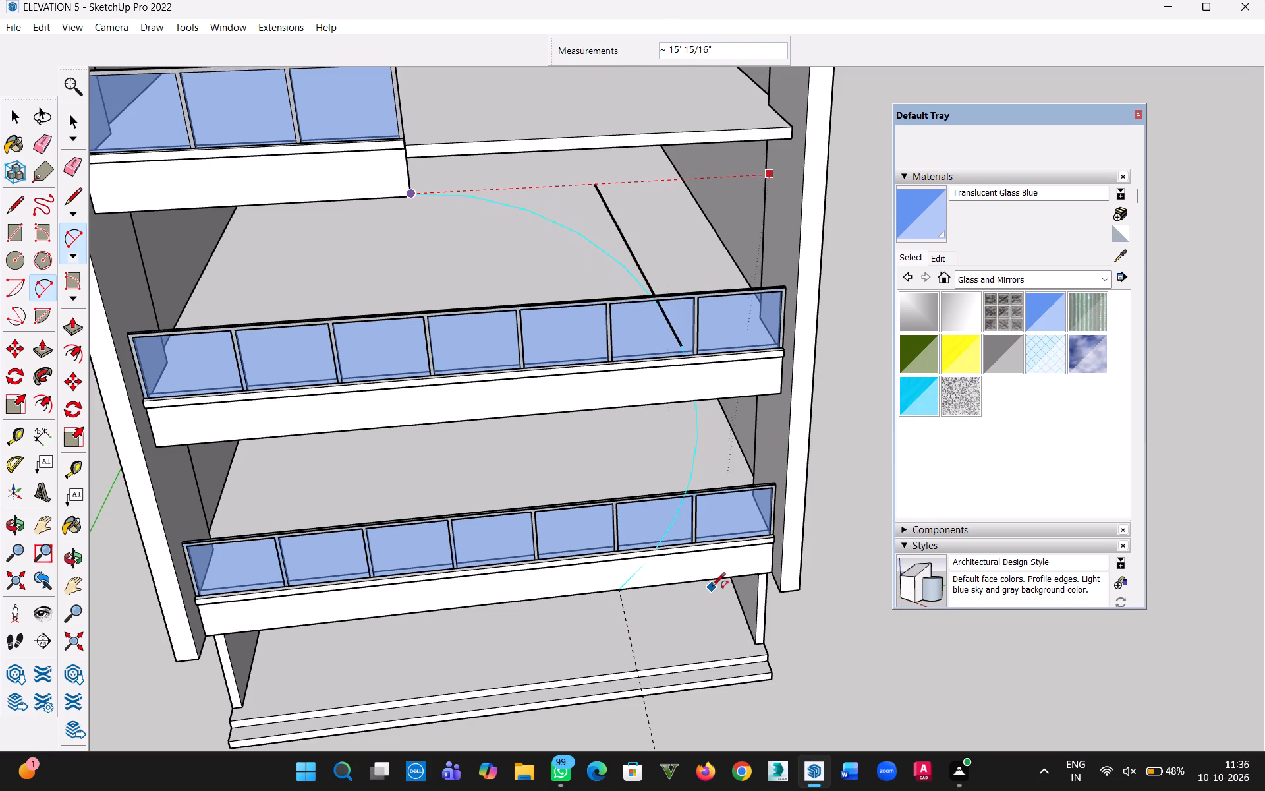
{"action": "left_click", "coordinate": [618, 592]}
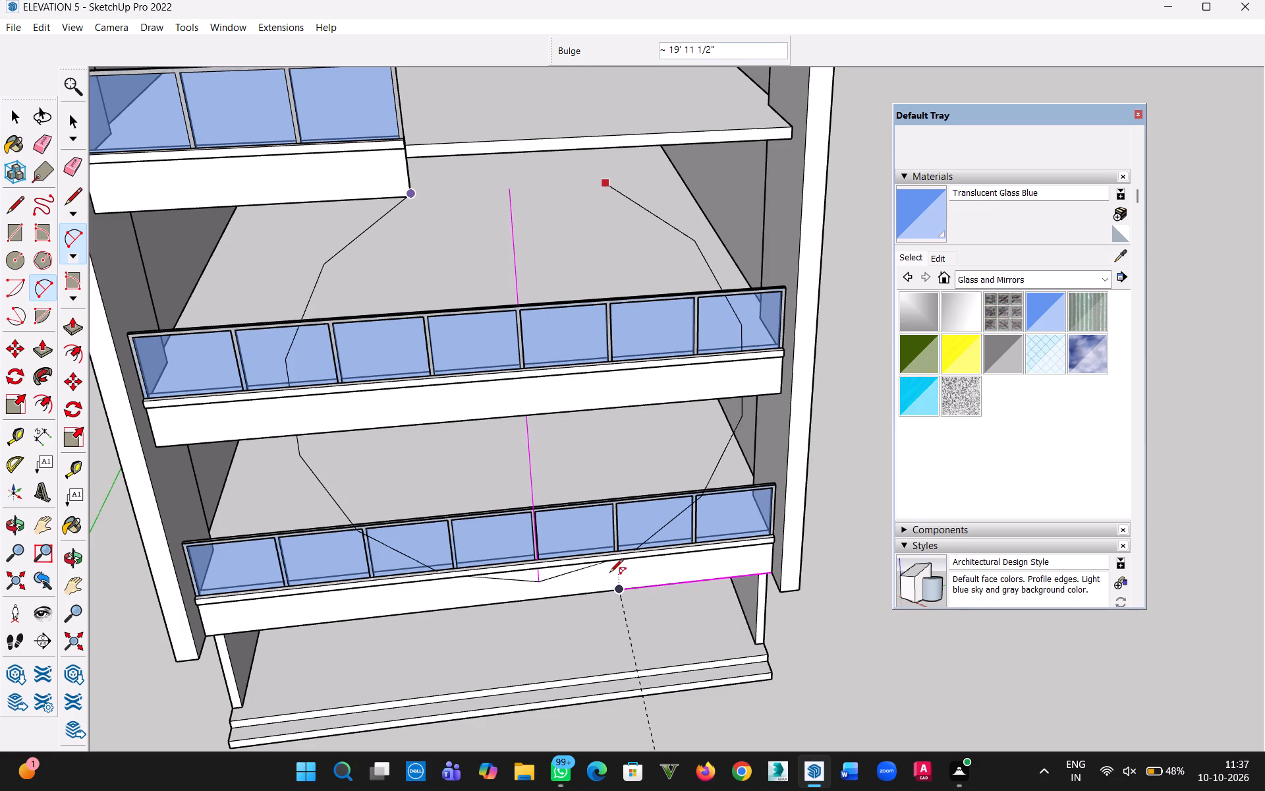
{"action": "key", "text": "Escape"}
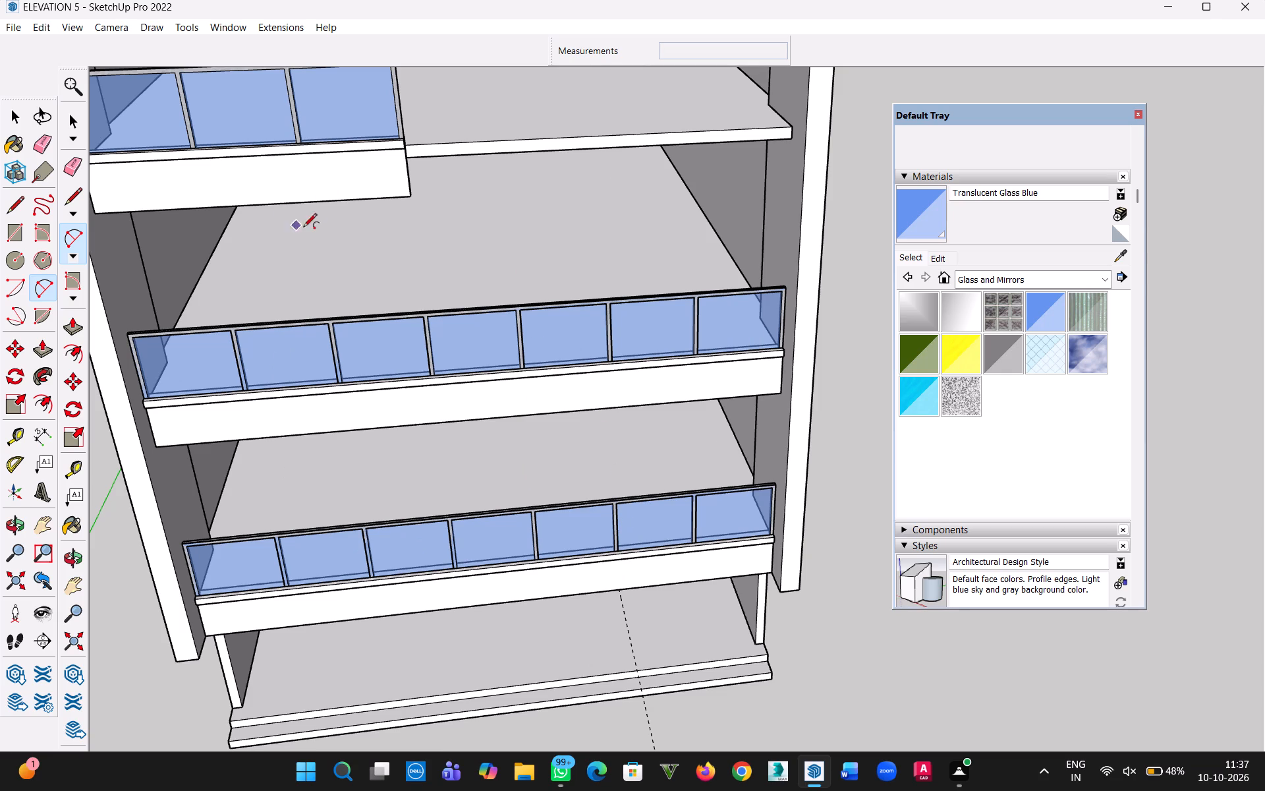
Draw an arc from the 8' line's end at the guide to the short upper parapet's bottom corner, bulging about 8' 1" towards the outer pillar.
{"action": "left_click", "coordinate": [620, 593]}
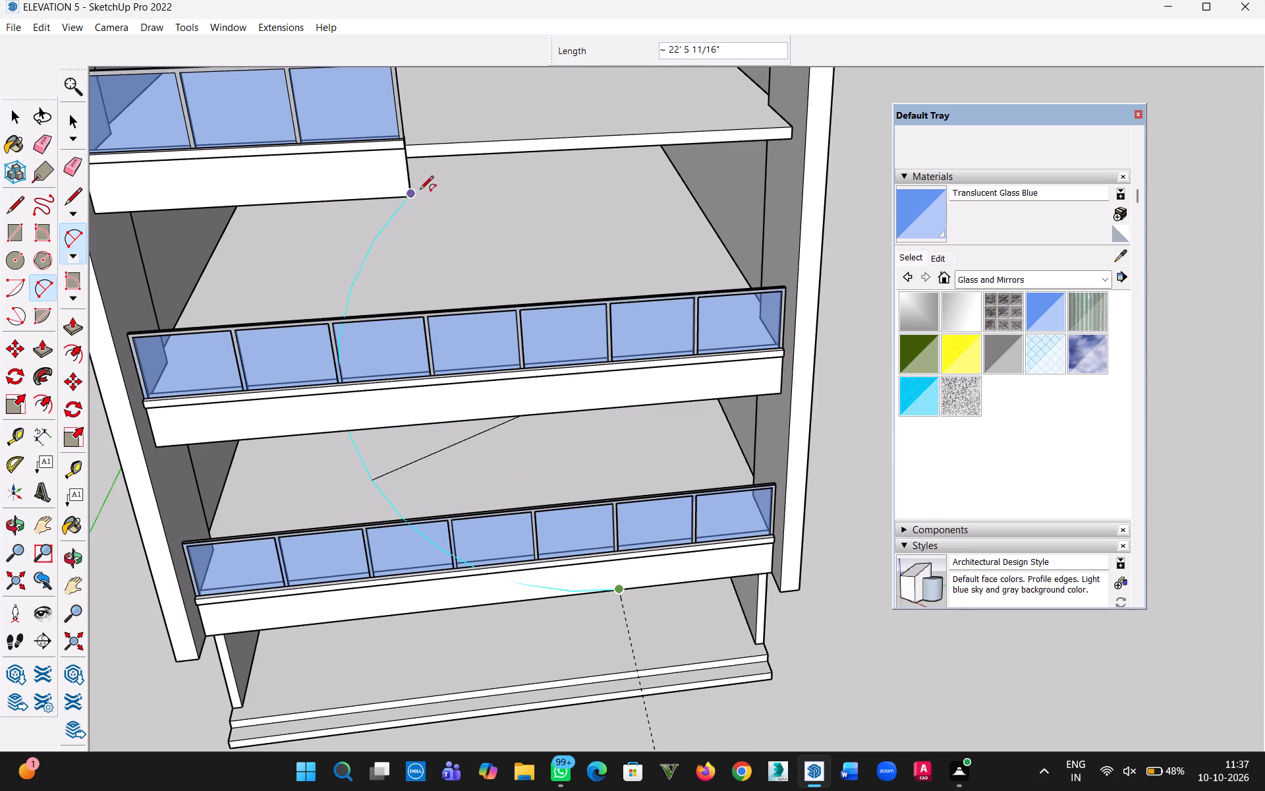
{"action": "scroll", "coordinate": [424, 197], "scroll_direction": "up", "scroll_amount": 6}
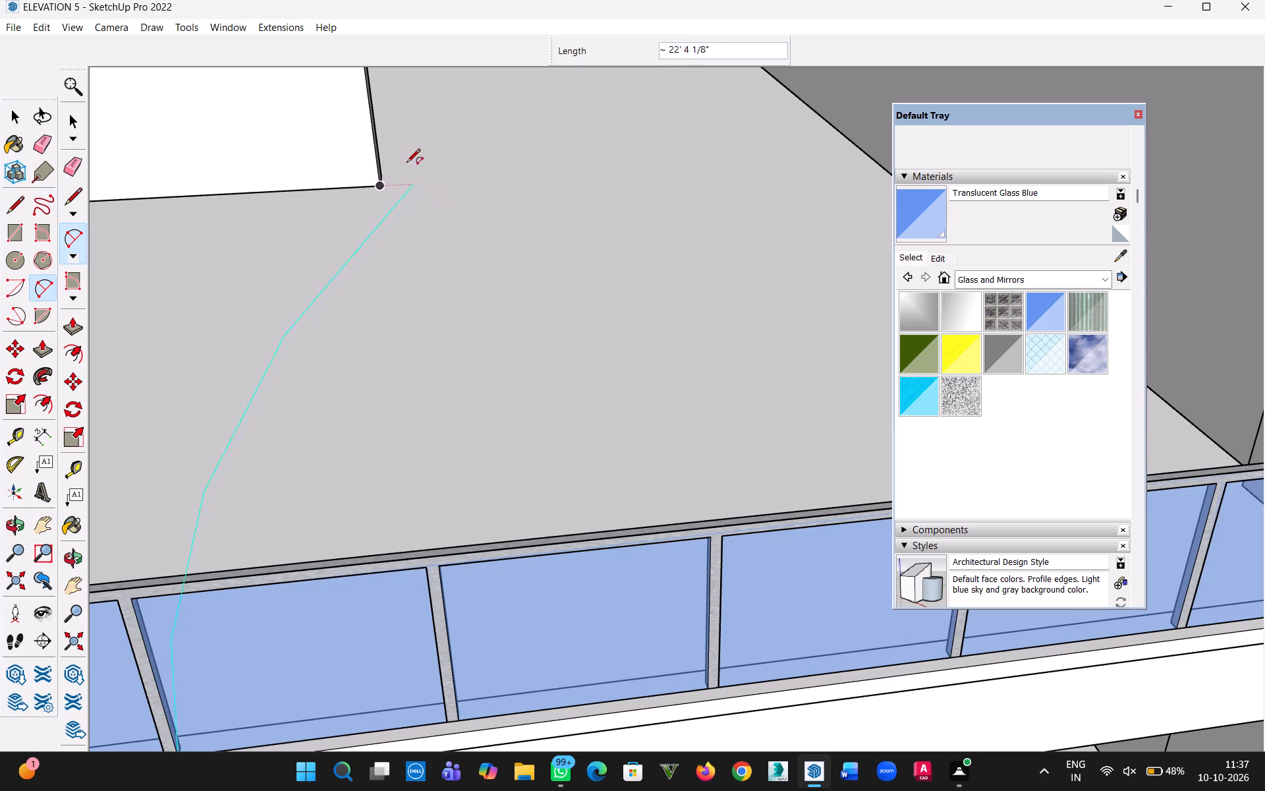
{"action": "middle_click_drag", "start_coordinate": [406, 162], "coordinate": [391, 206]}
{"action": "key", "text": "h"}
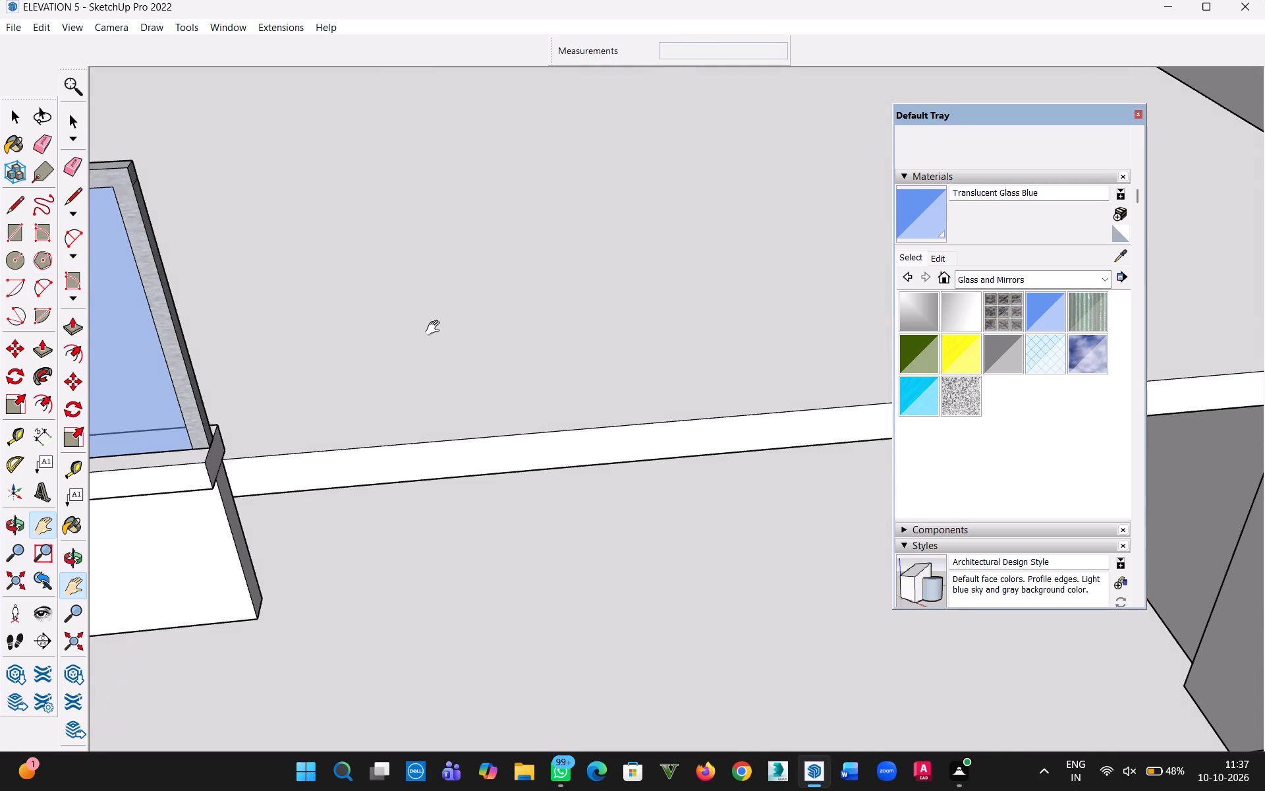
{"action": "scroll", "coordinate": [453, 372], "scroll_direction": "down", "scroll_amount": 13}
{"action": "middle_click_drag", "start_coordinate": [546, 551], "coordinate": [561, 596]}
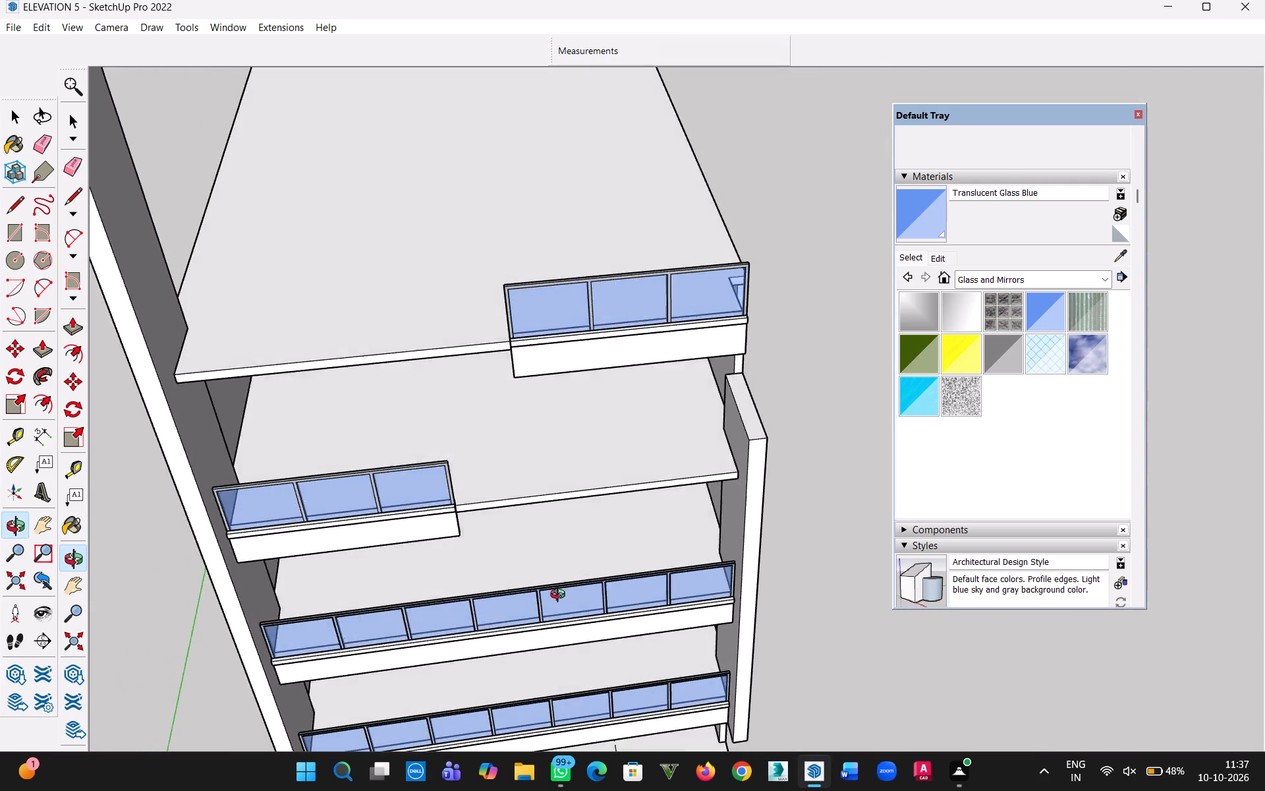
{"action": "middle_click_drag", "start_coordinate": [561, 596], "coordinate": [404, 392]}
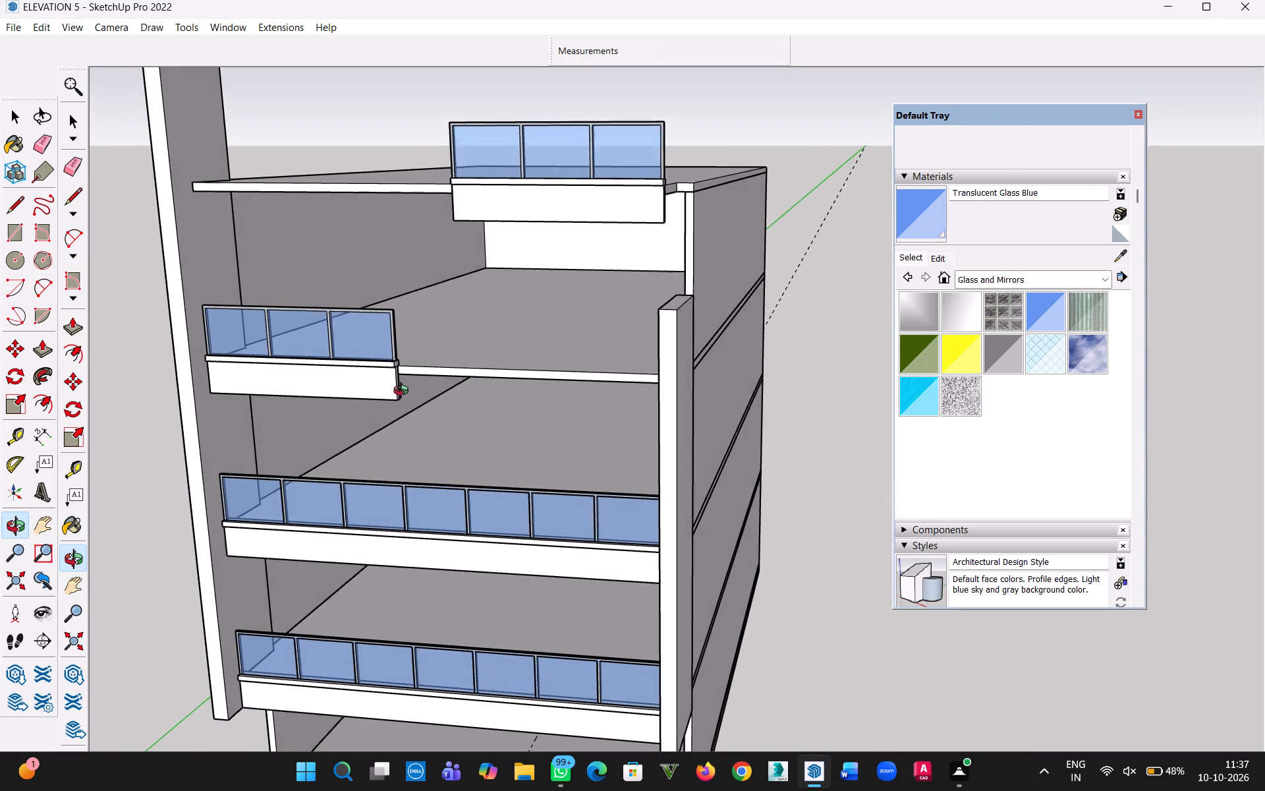
{"action": "middle_click_drag", "start_coordinate": [404, 392], "coordinate": [413, 427]}
{"action": "key", "text": "Escape"}
{"action": "scroll", "coordinate": [399, 425], "scroll_direction": "up", "scroll_amount": 2}
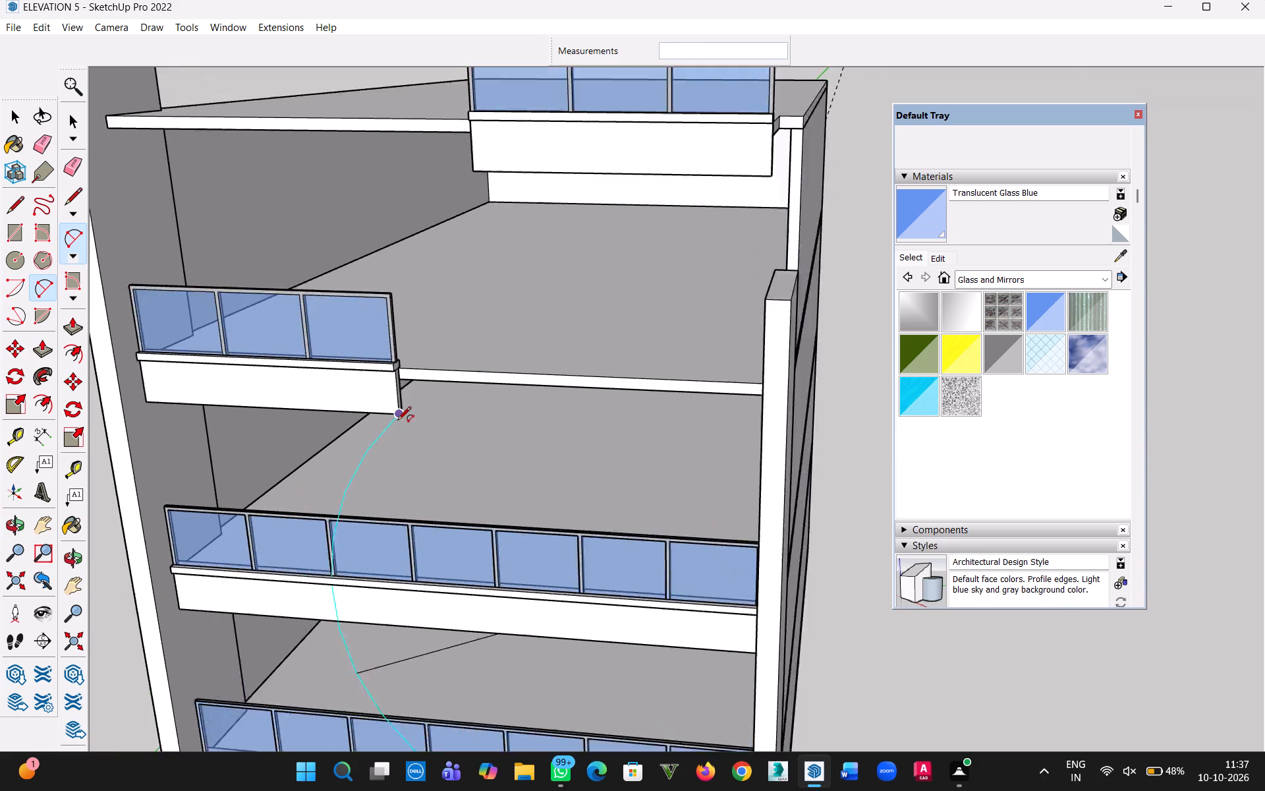
{"action": "scroll", "coordinate": [397, 421], "scroll_direction": "up", "scroll_amount": 8}
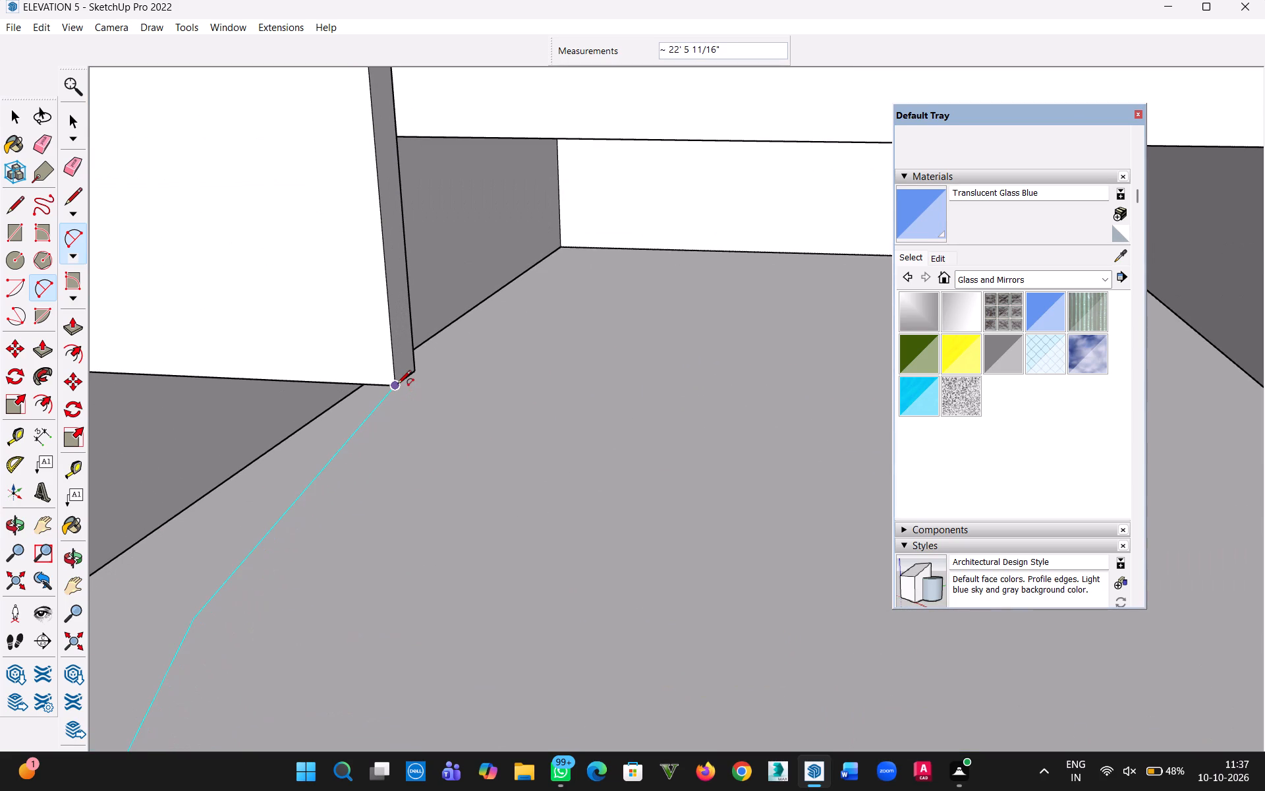
{"action": "left_click", "coordinate": [397, 385]}
{"action": "scroll", "coordinate": [598, 510], "scroll_direction": "down", "scroll_amount": 4}
{"action": "scroll", "coordinate": [696, 511], "scroll_direction": "down", "scroll_amount": 8}
{"action": "key", "text": "h"}
{"action": "left_click_drag", "start_coordinate": [762, 594], "coordinate": [575, 357]}
{"action": "middle_click_drag", "start_coordinate": [598, 353], "coordinate": [686, 366]}
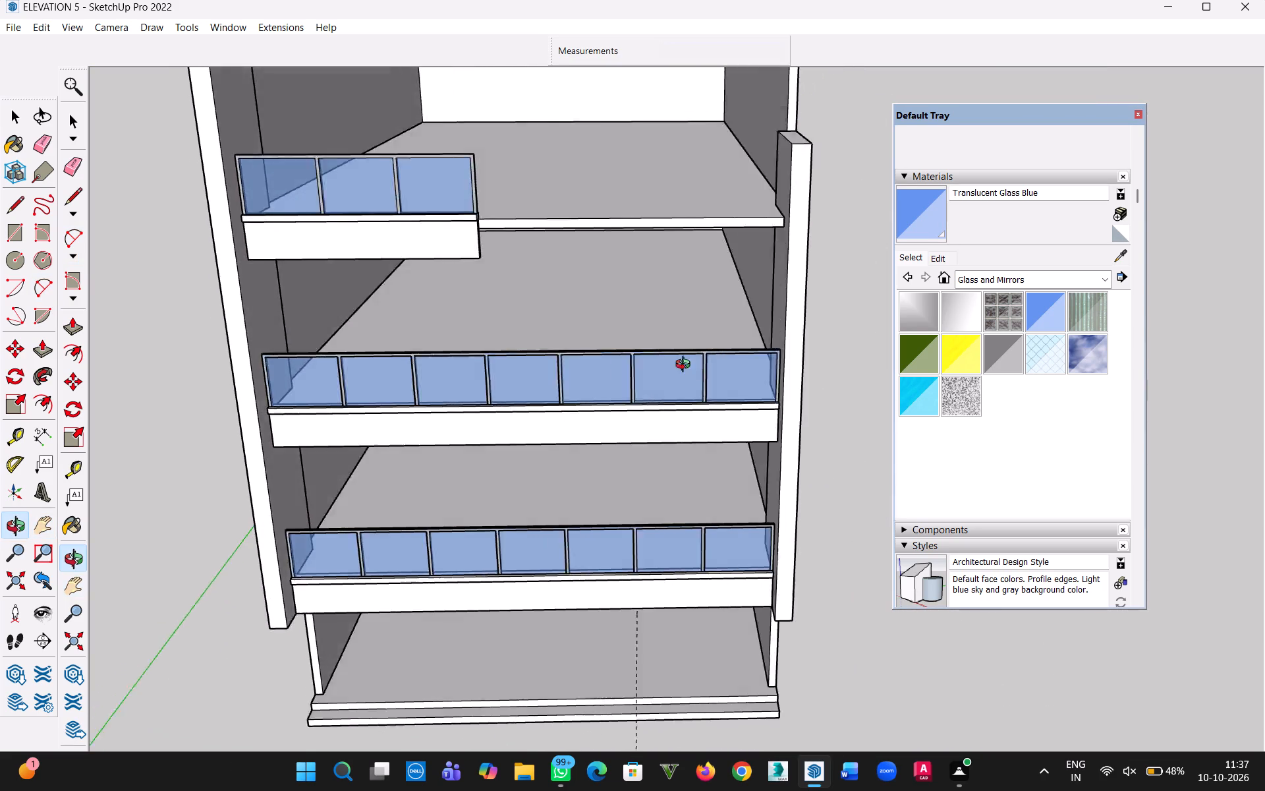
{"action": "middle_click_drag", "start_coordinate": [686, 366], "coordinate": [791, 376]}
{"action": "middle_click_drag", "start_coordinate": [772, 378], "coordinate": [665, 381]}
{"action": "key", "text": "Escape"}
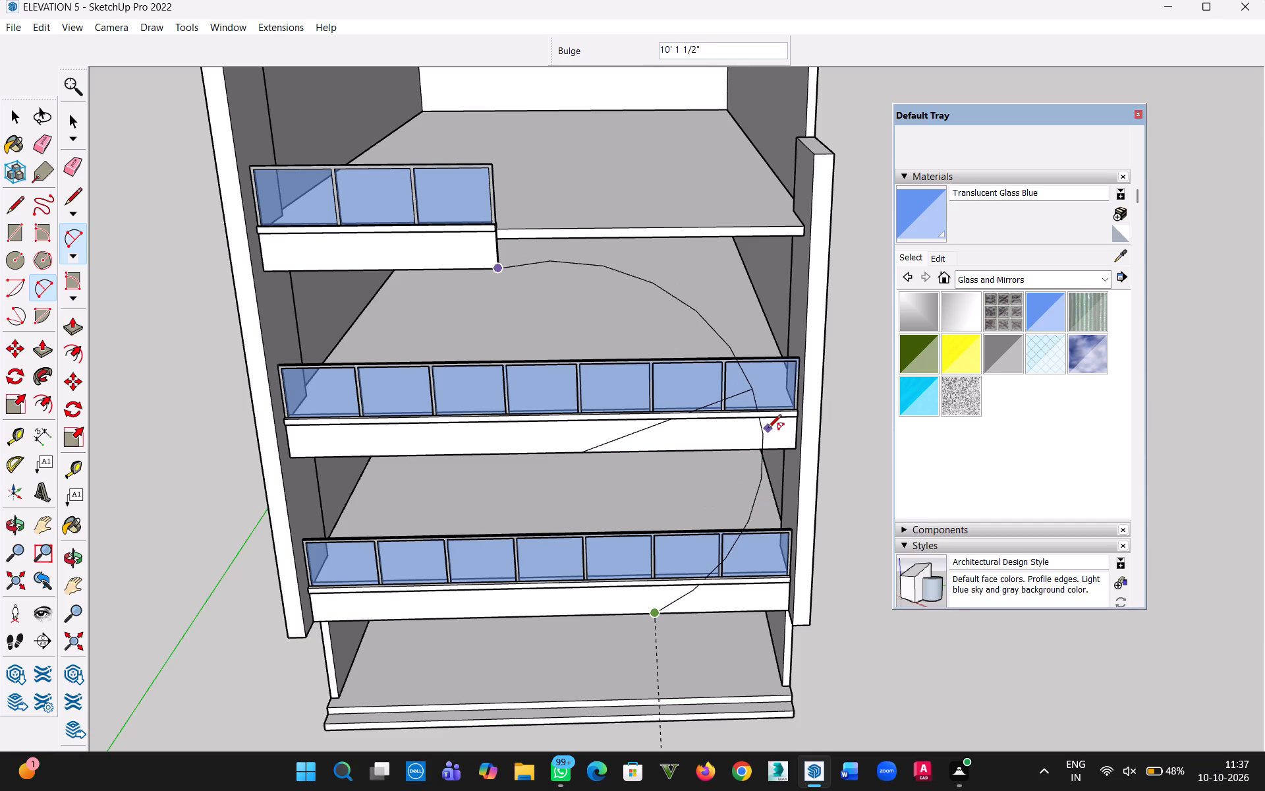
{"action": "left_click", "coordinate": [737, 446]}
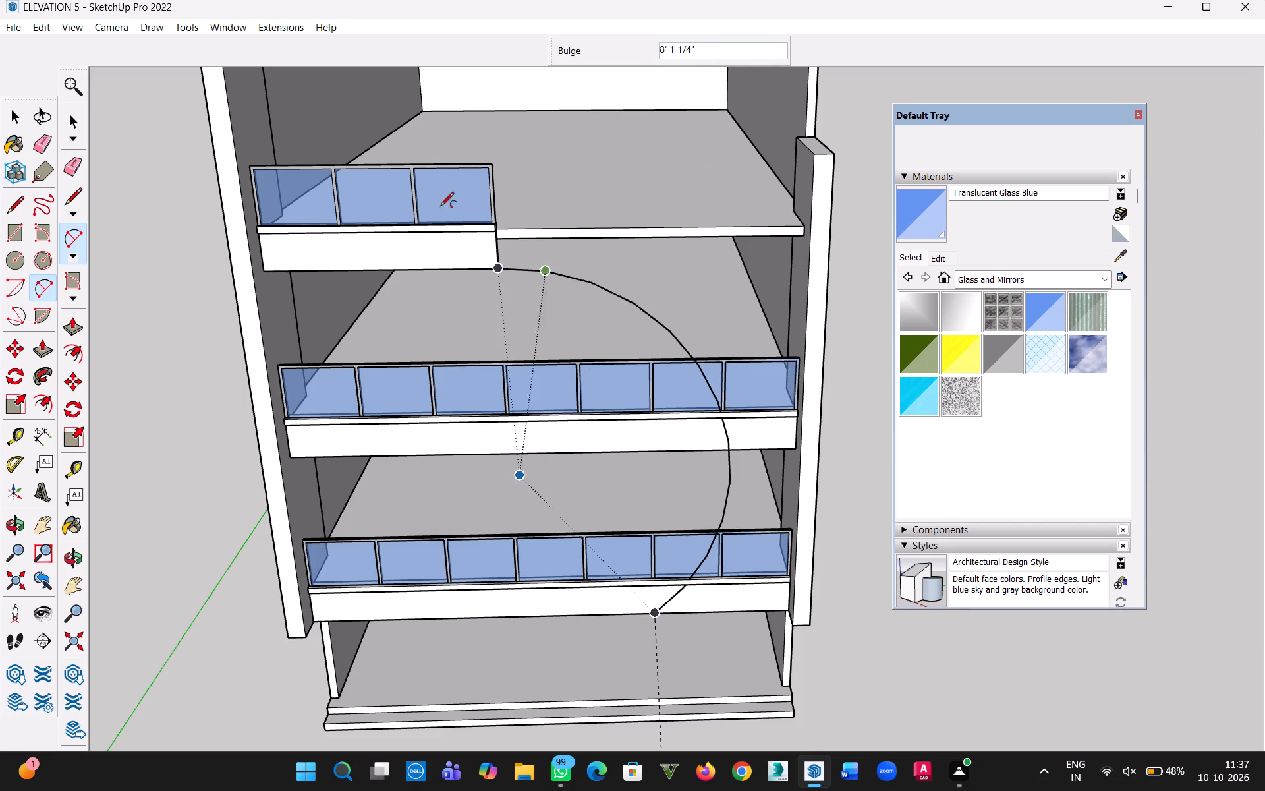
{"action": "left_click", "coordinate": [18, 113]}
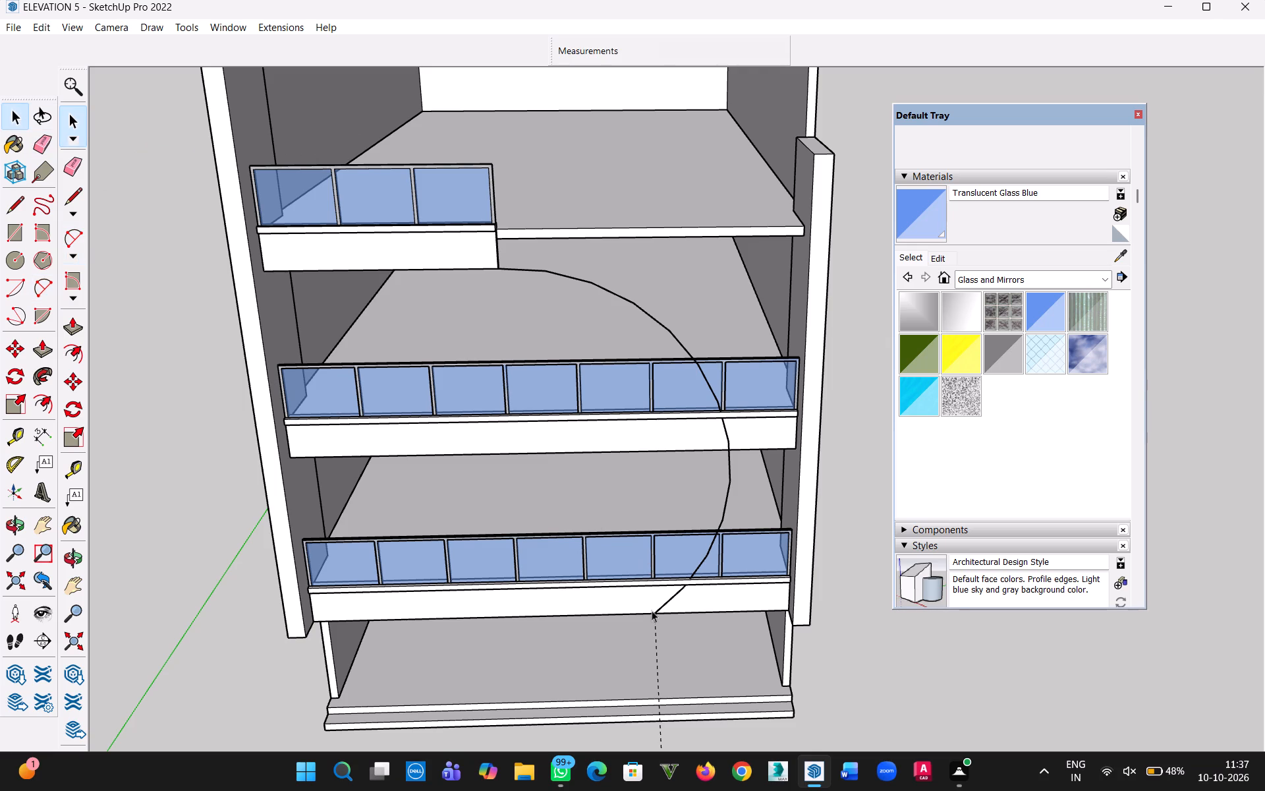
Close the outline with lines up the short parapet's end, 16' across from its top corner, and down to the lowest parapet's bottom end corner.
{"action": "key", "text": "l"}
{"action": "left_click", "coordinate": [496, 268]}
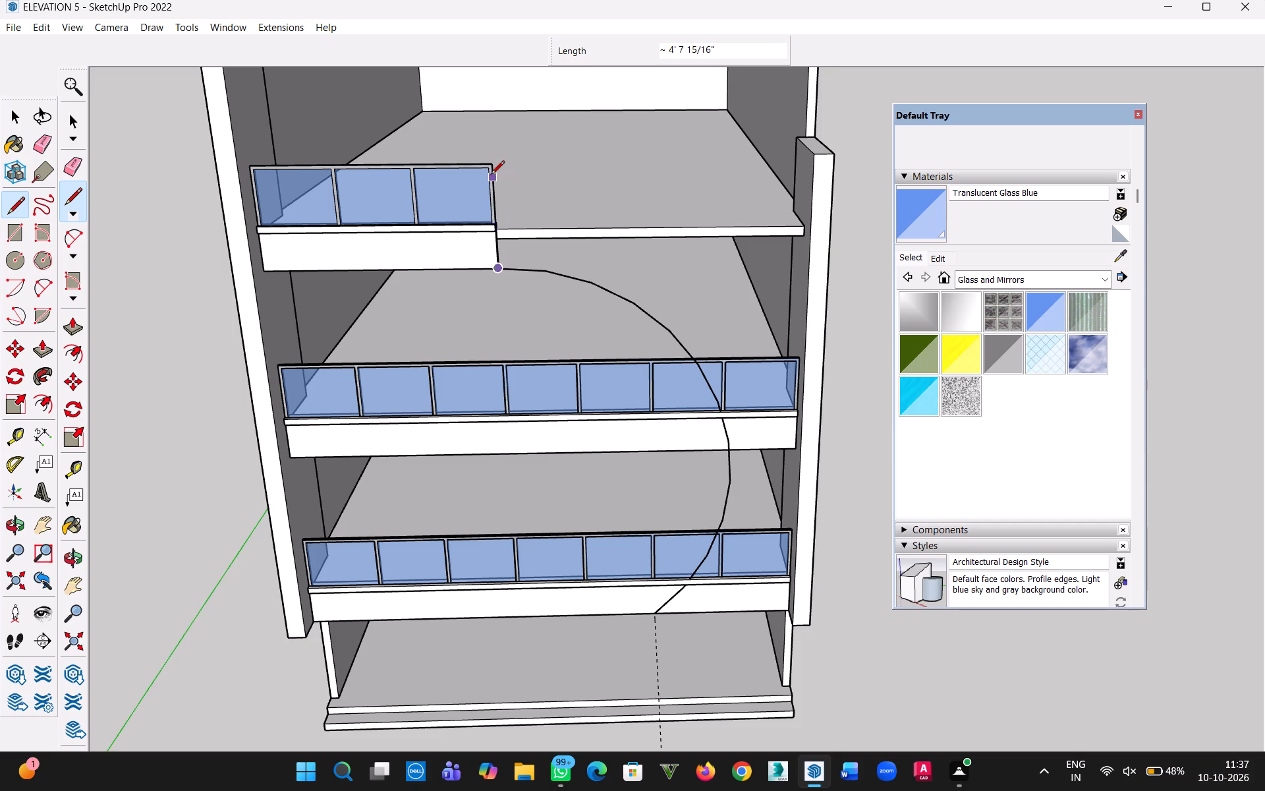
{"action": "left_click", "coordinate": [492, 165]}
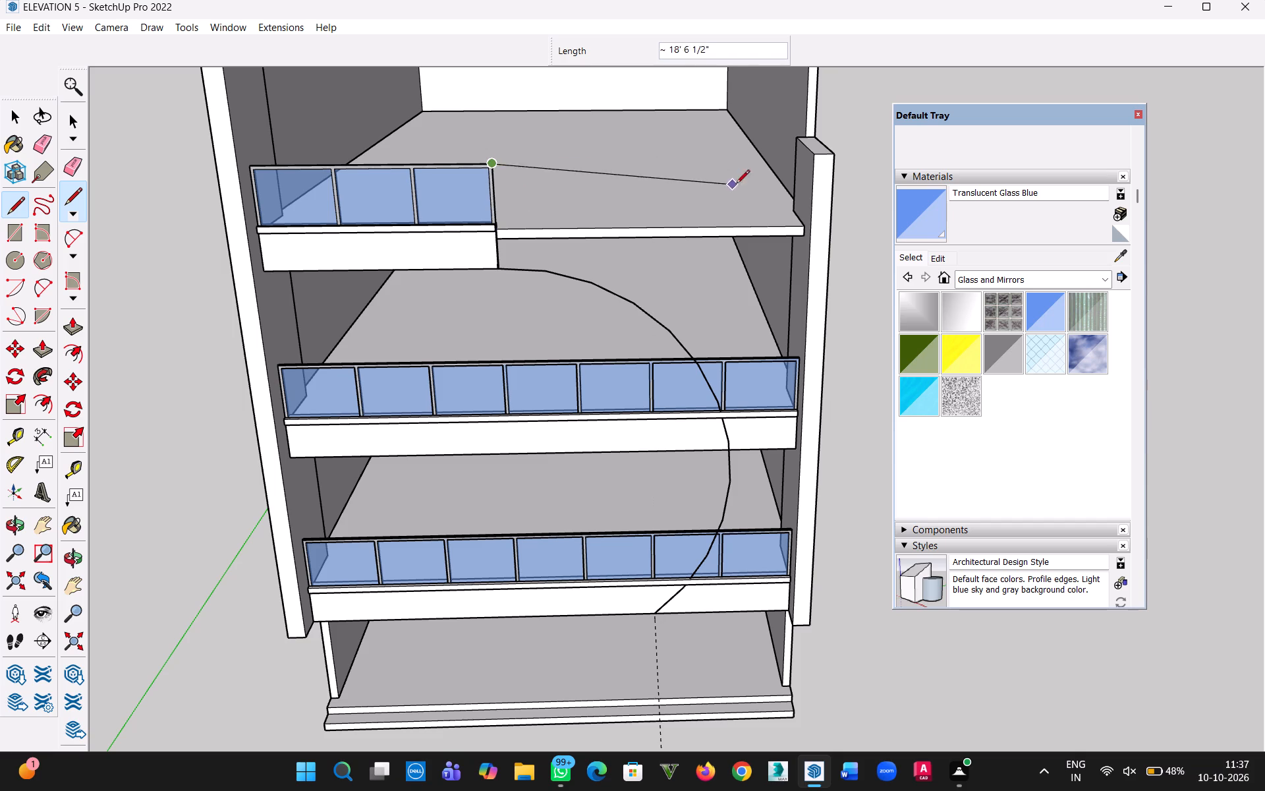
{"action": "left_click", "coordinate": [813, 160]}
{"action": "scroll", "coordinate": [792, 629], "scroll_direction": "up", "scroll_amount": 4}
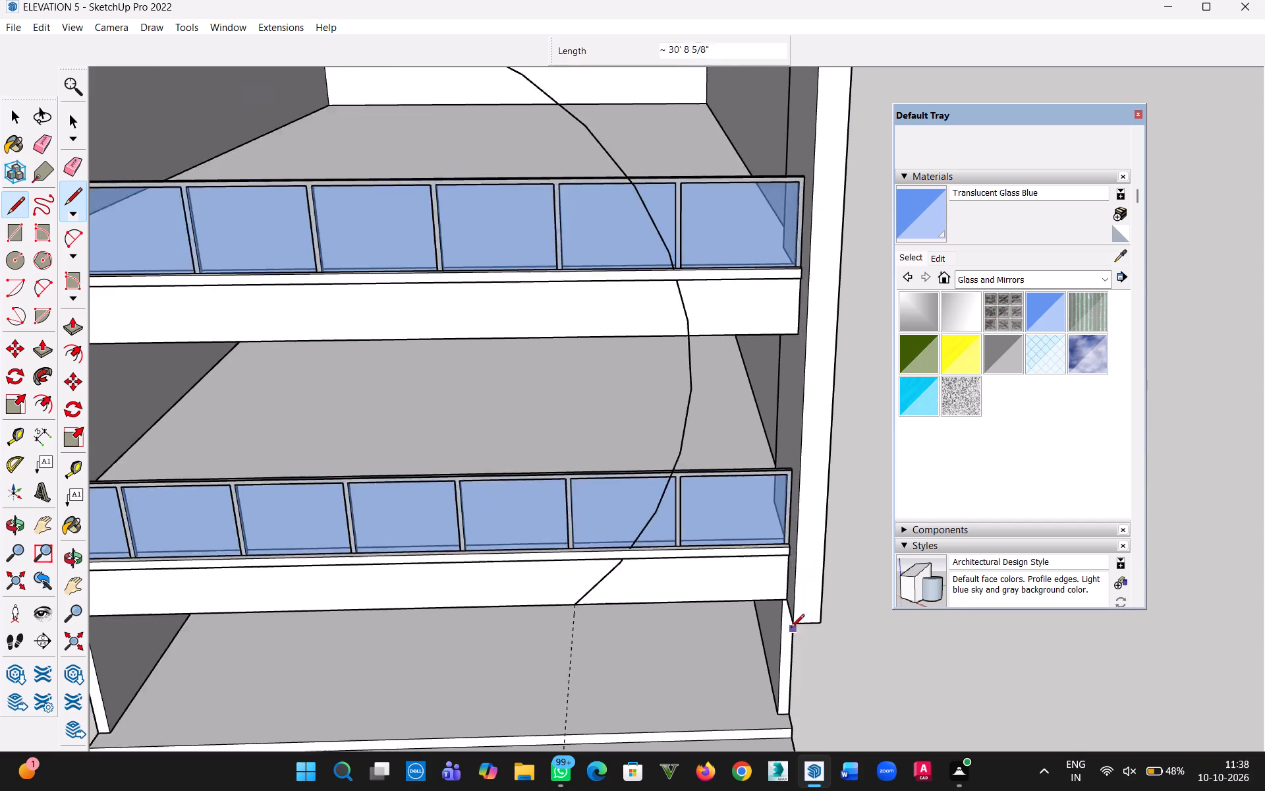
{"action": "scroll", "coordinate": [791, 629], "scroll_direction": "up", "scroll_amount": 3}
{"action": "left_click", "coordinate": [787, 595]}
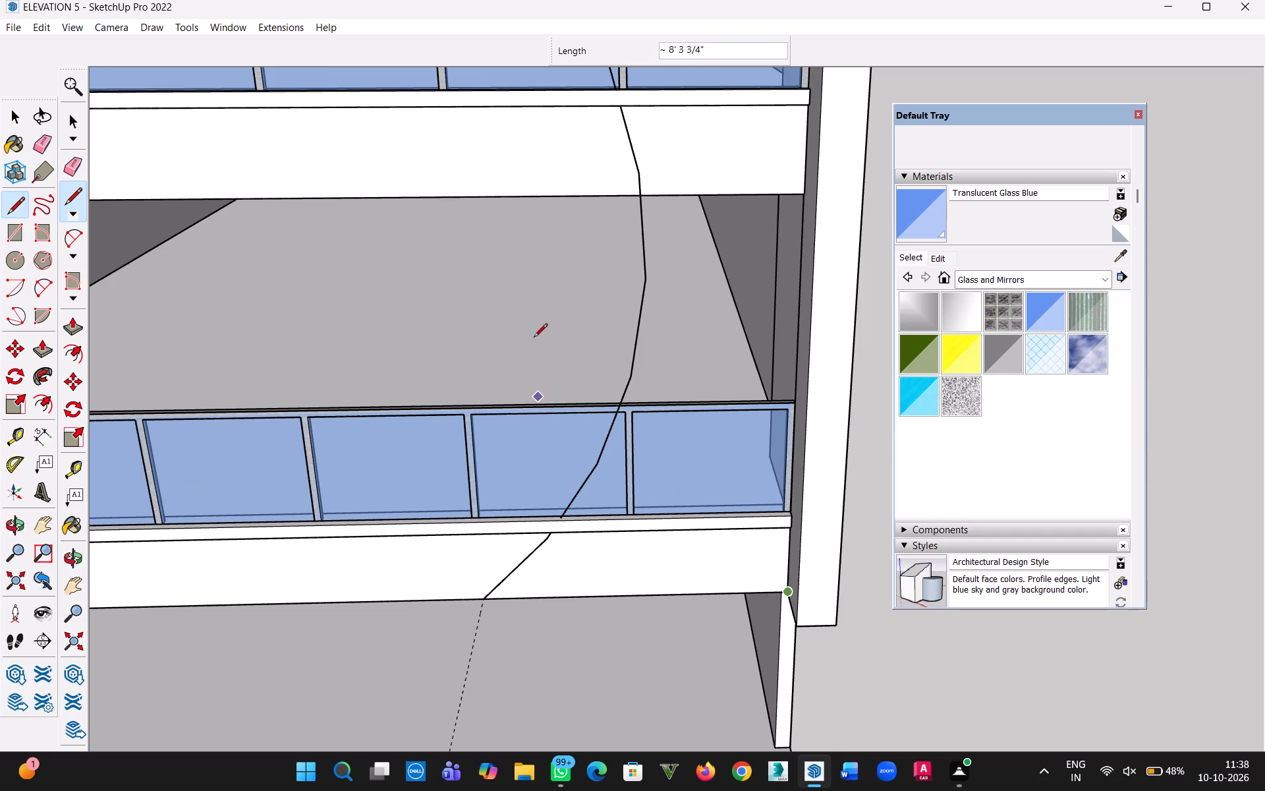
{"action": "left_click", "coordinate": [20, 127]}
Hide the parapet wall and glazed railing of the full-width parapet between the lowest and short upper parapets.
{"action": "scroll", "coordinate": [475, 327], "scroll_direction": "down", "scroll_amount": 6}
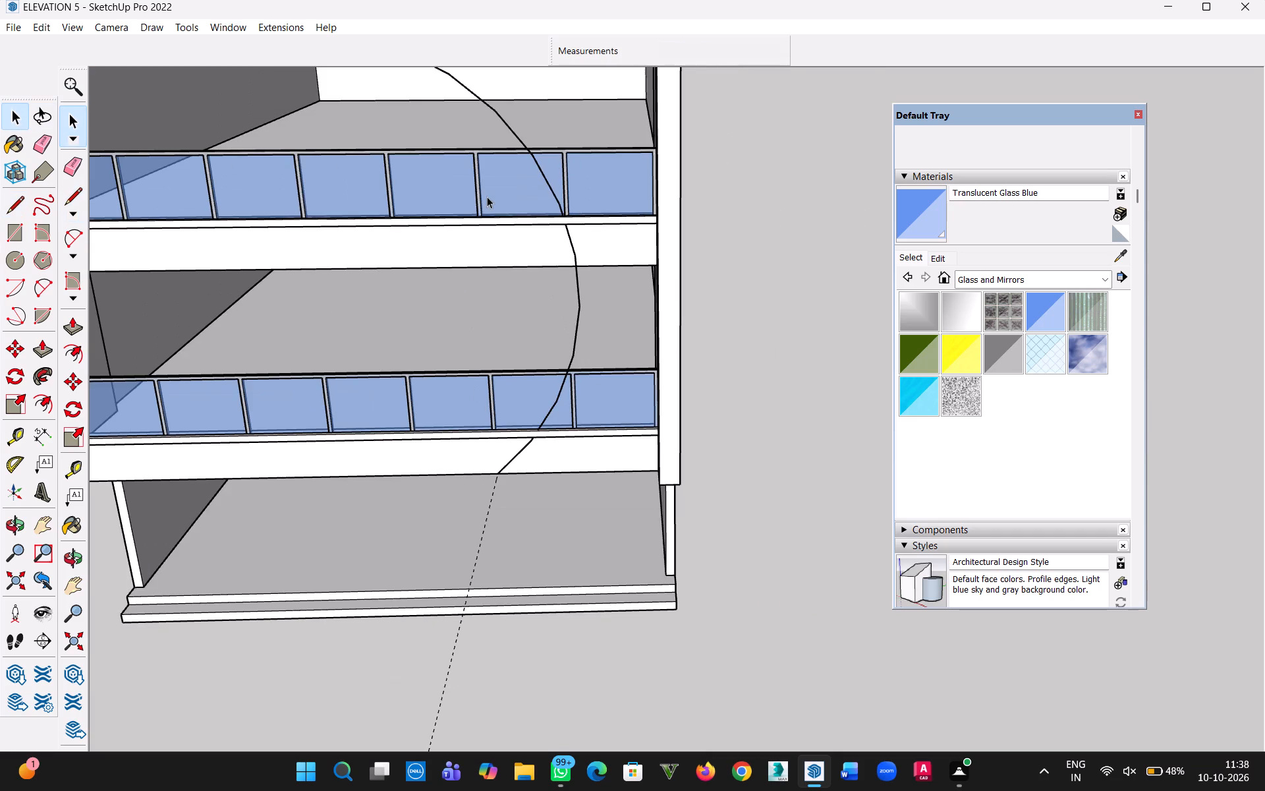
{"action": "scroll", "coordinate": [495, 221], "scroll_direction": "down", "scroll_amount": 2}
{"action": "left_click", "coordinate": [494, 262]}
{"action": "right_click", "coordinate": [486, 256]}
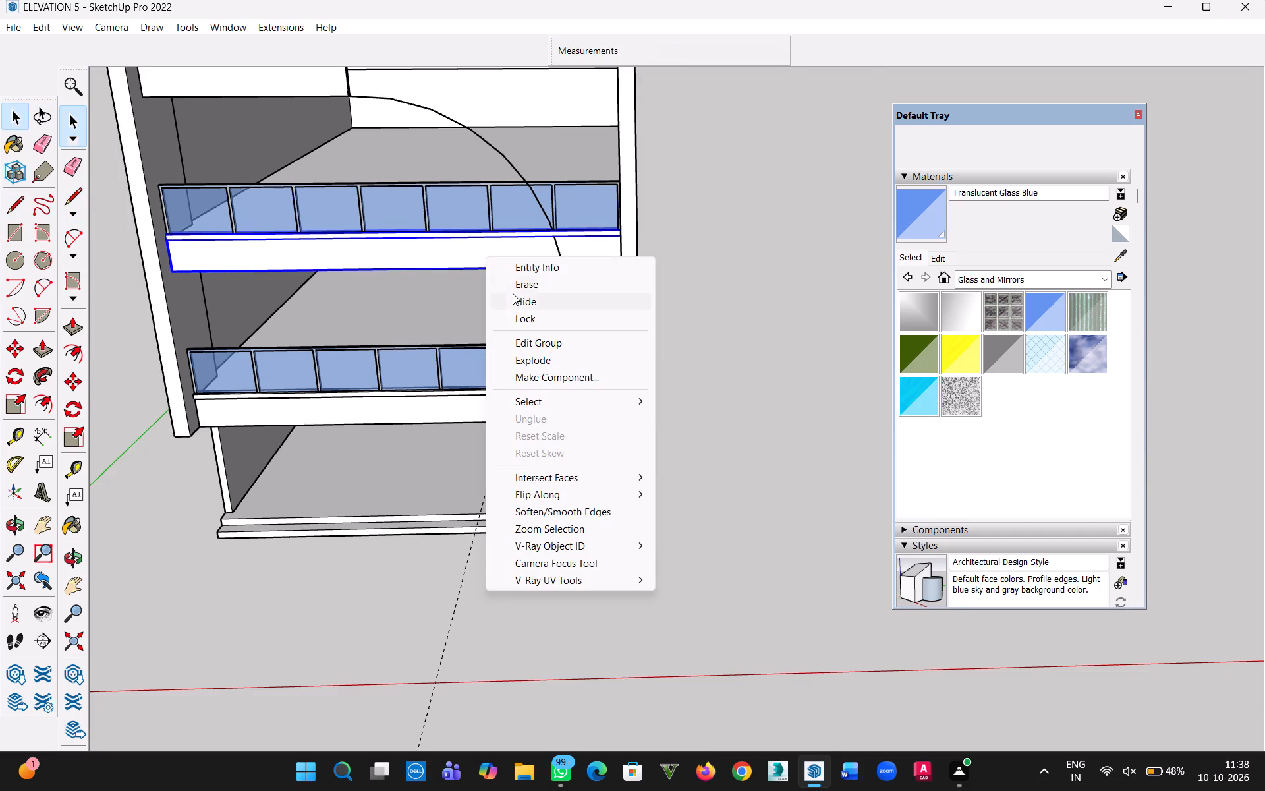
{"action": "left_click", "coordinate": [518, 302]}
{"action": "left_click", "coordinate": [432, 215]}
{"action": "right_click", "coordinate": [431, 215]}
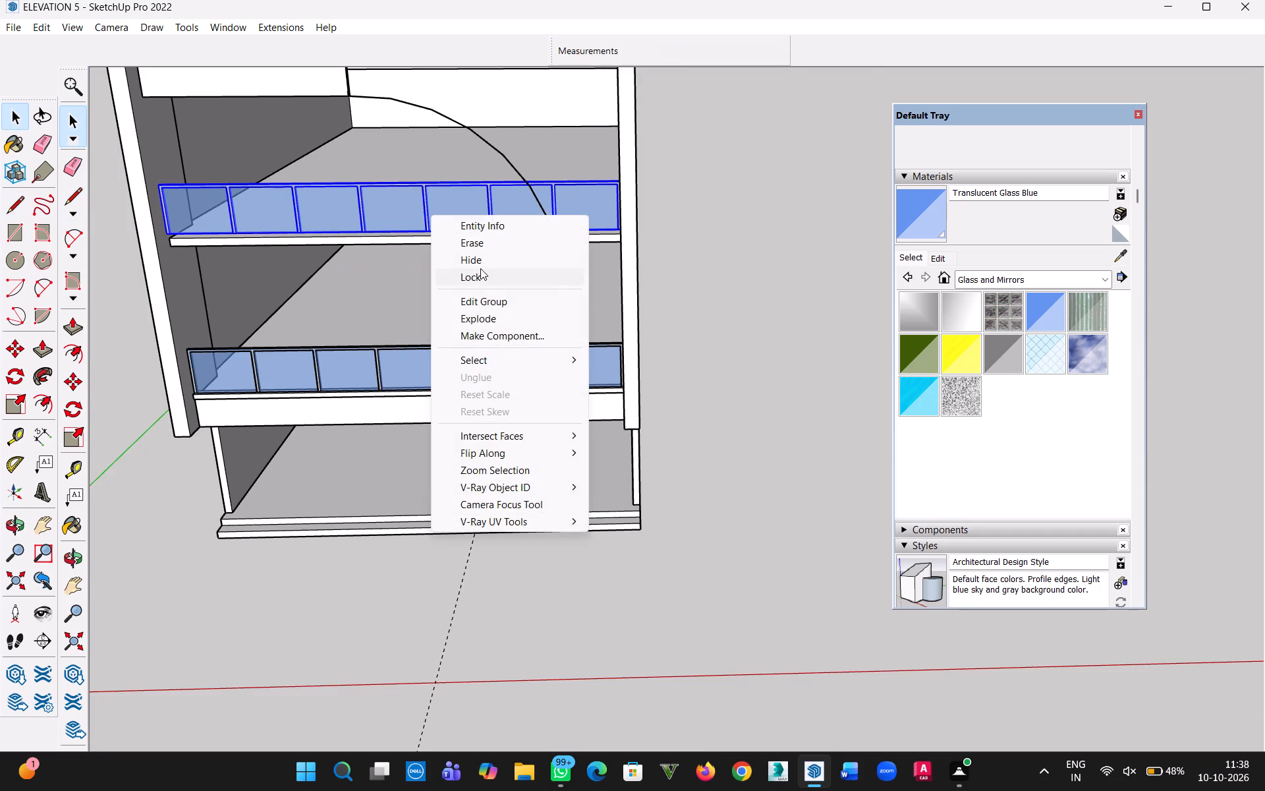
{"action": "left_click", "coordinate": [476, 258]}
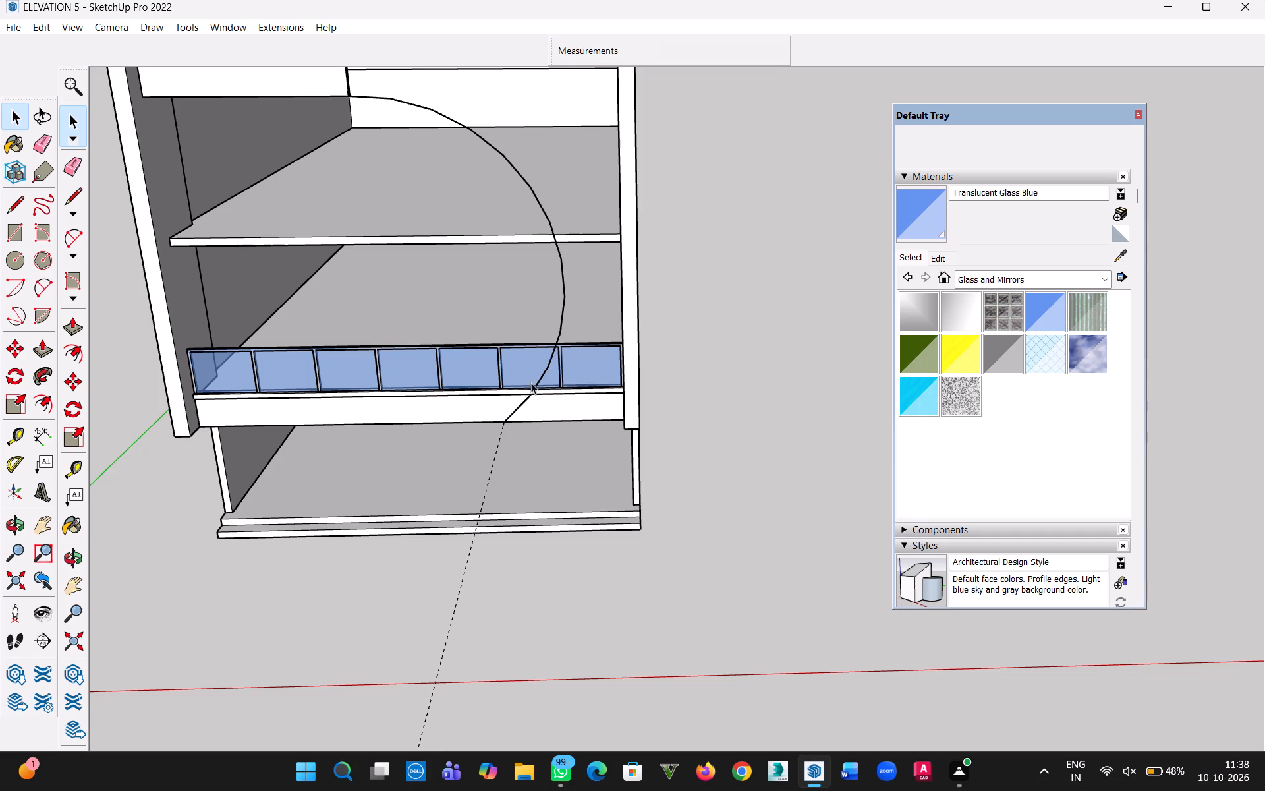
Hide the lowest parapet's glazed railing and its wall.
{"action": "left_click", "coordinate": [515, 368]}
{"action": "right_click", "coordinate": [513, 366]}
{"action": "left_click", "coordinate": [541, 408]}
{"action": "left_click", "coordinate": [484, 404]}
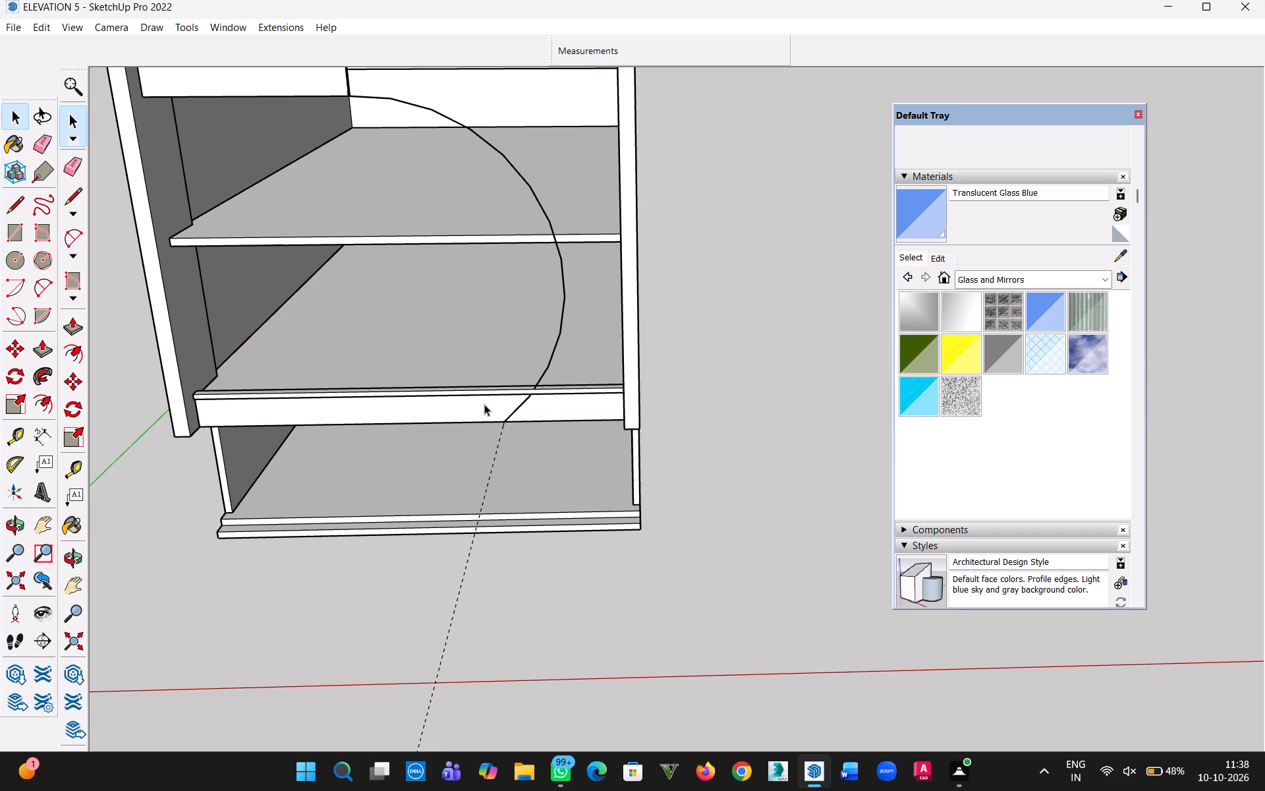
{"action": "right_click", "coordinate": [482, 404]}
{"action": "left_click", "coordinate": [541, 446]}
Hide the glazed railing and wall of the short parapet where the arc's upper end meets.
{"action": "middle_click_drag", "start_coordinate": [480, 417], "coordinate": [488, 419]}
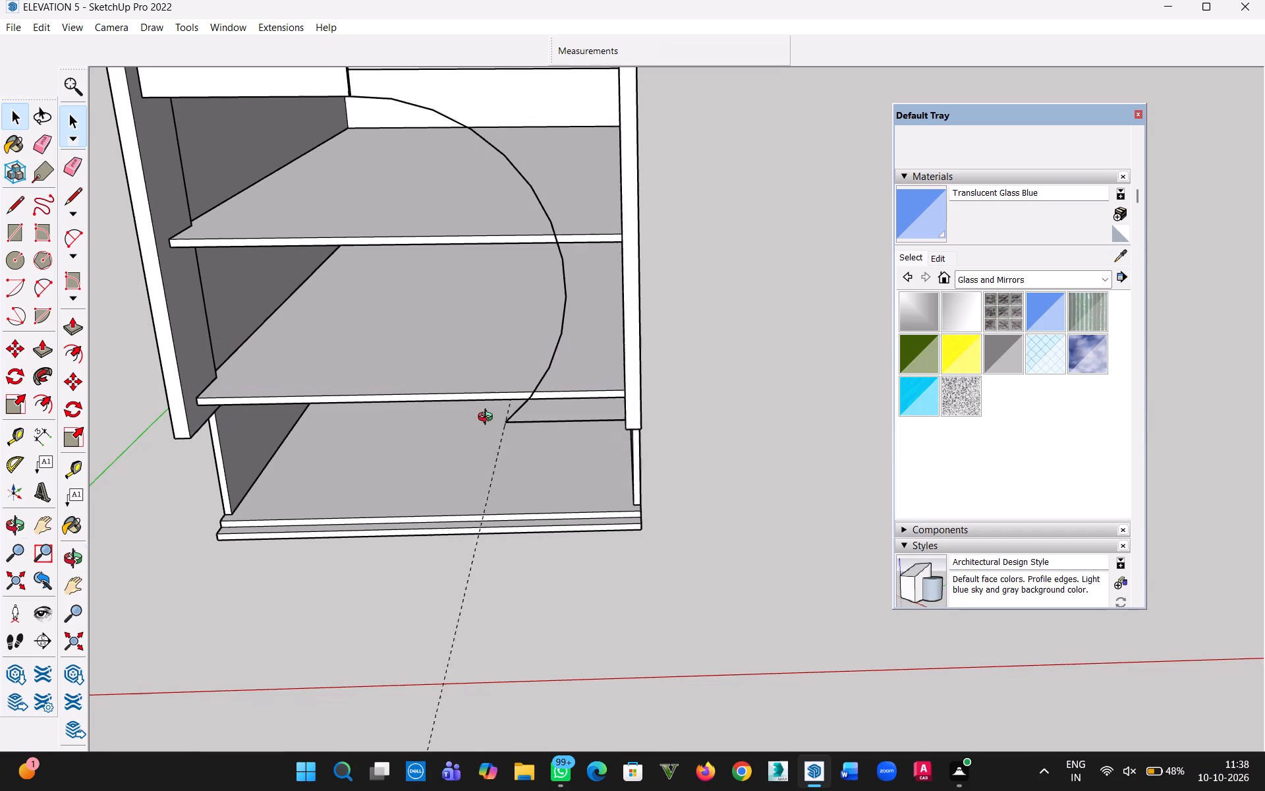
{"action": "middle_click_drag", "start_coordinate": [488, 419], "coordinate": [717, 551]}
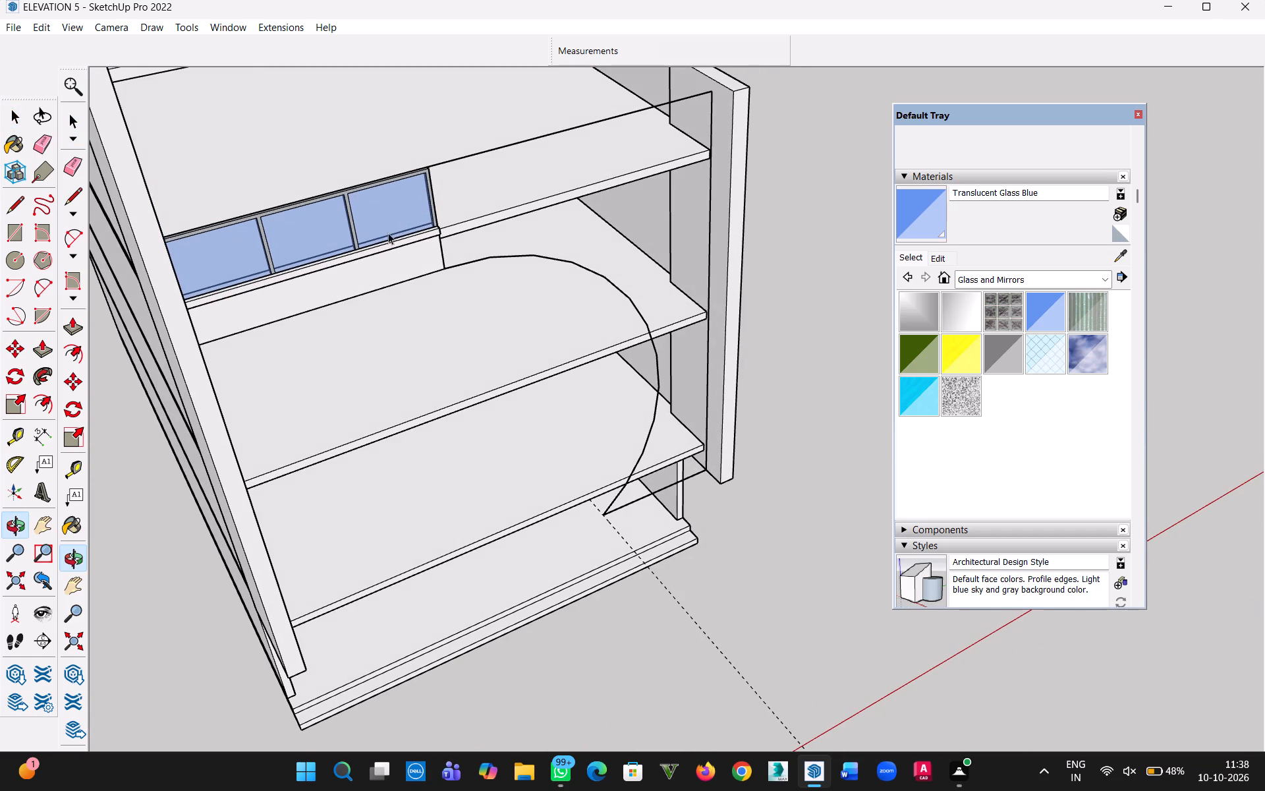
{"action": "left_click", "coordinate": [381, 218]}
{"action": "right_click", "coordinate": [381, 218]}
{"action": "left_click", "coordinate": [420, 263]}
{"action": "left_click", "coordinate": [393, 264]}
{"action": "right_click", "coordinate": [393, 264]}
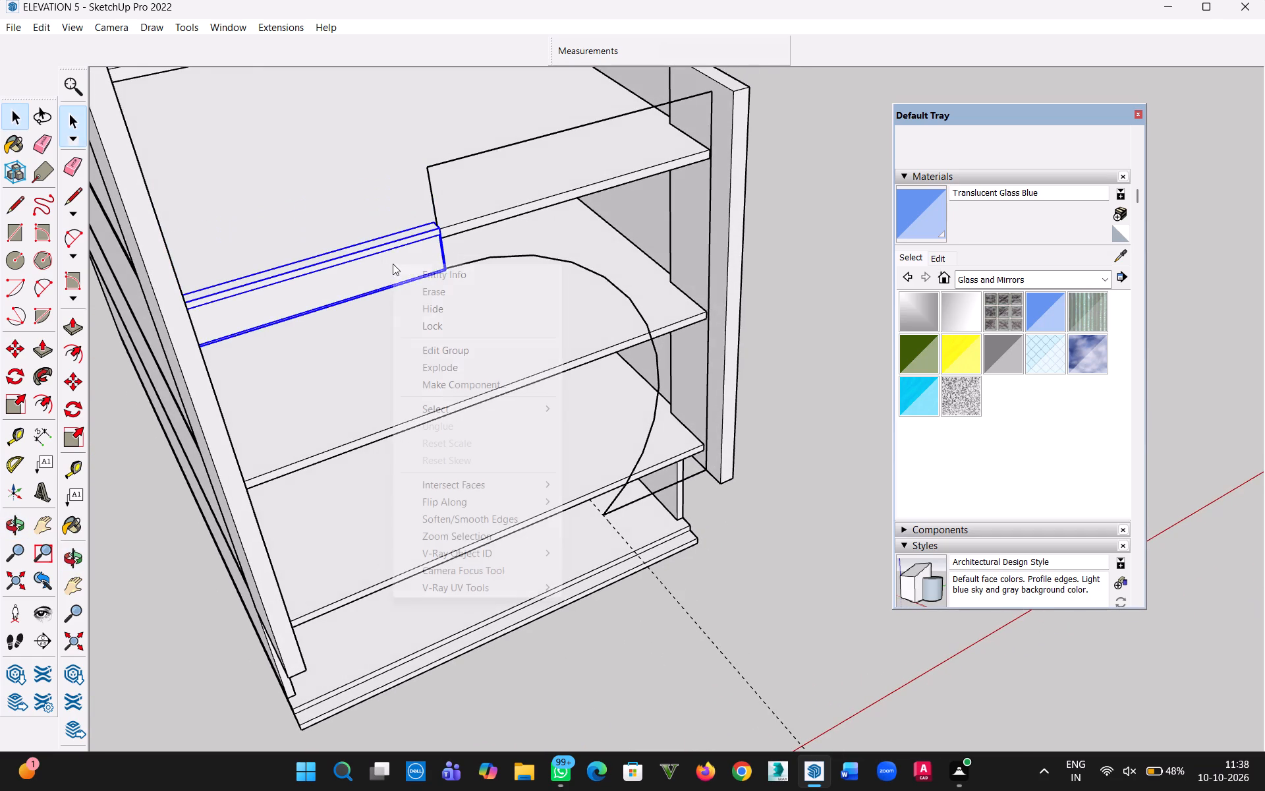
{"action": "left_click", "coordinate": [434, 308]}
Select the whole curved outline and move it forward along the green axis, clear of the building's front.
{"action": "middle_click_drag", "start_coordinate": [500, 281], "coordinate": [464, 328]}
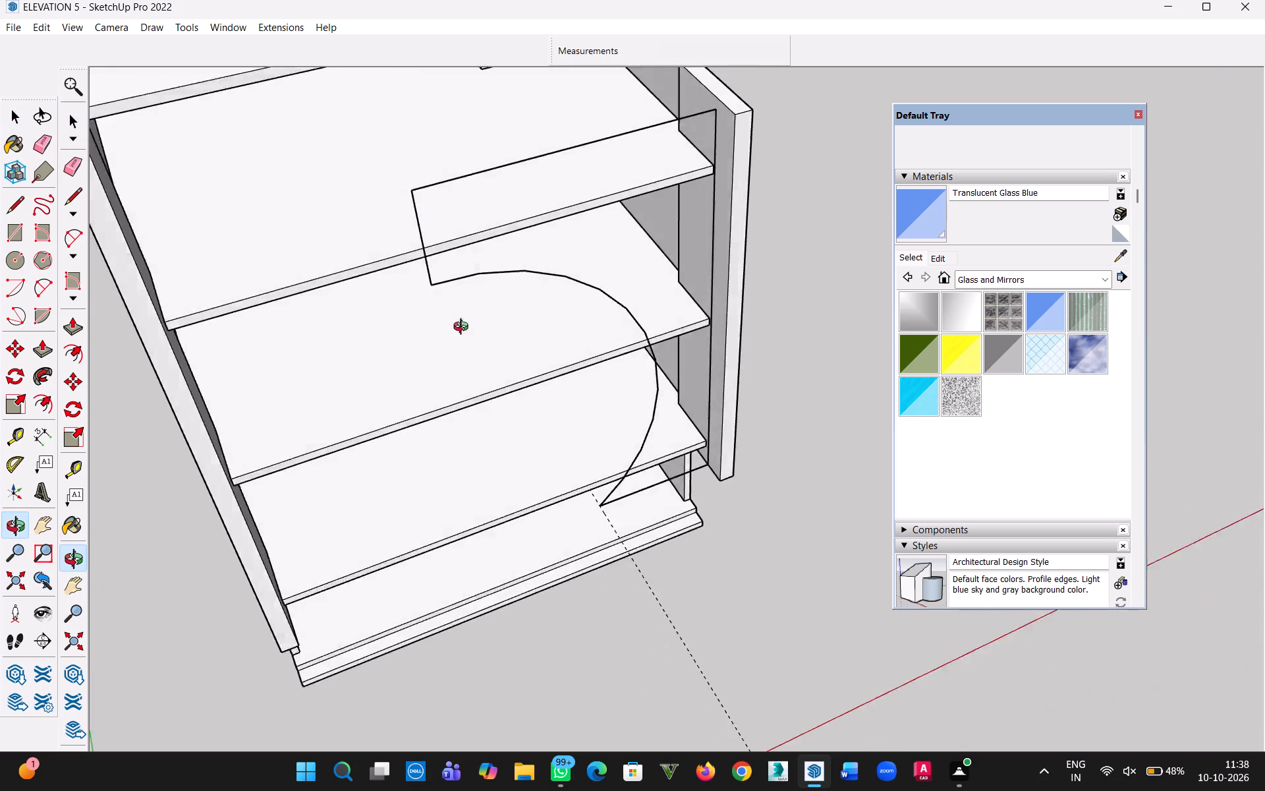
{"action": "middle_click_drag", "start_coordinate": [464, 328], "coordinate": [383, 237]}
{"action": "left_click", "coordinate": [624, 203]}
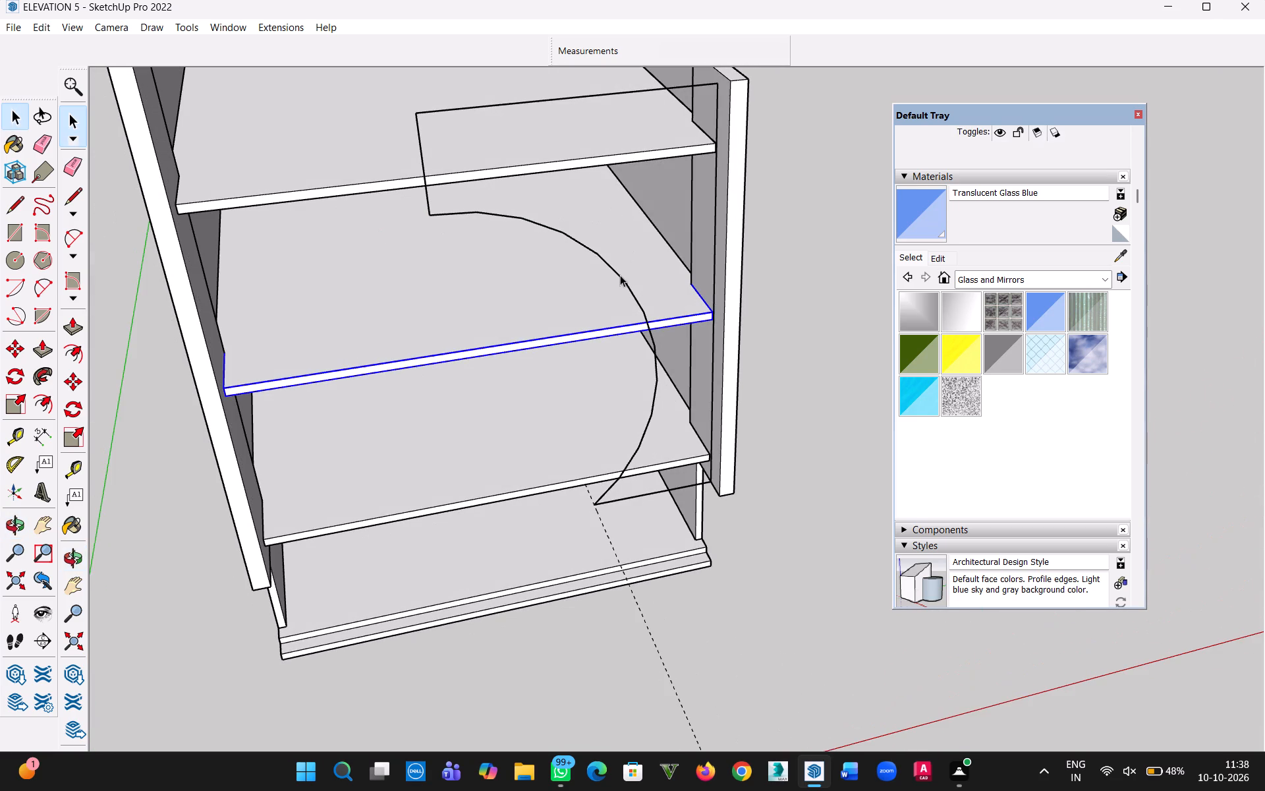
{"action": "left_click", "coordinate": [619, 276]}
{"action": "triple_click", "coordinate": [619, 276]}
{"action": "left_click", "coordinate": [619, 276]}
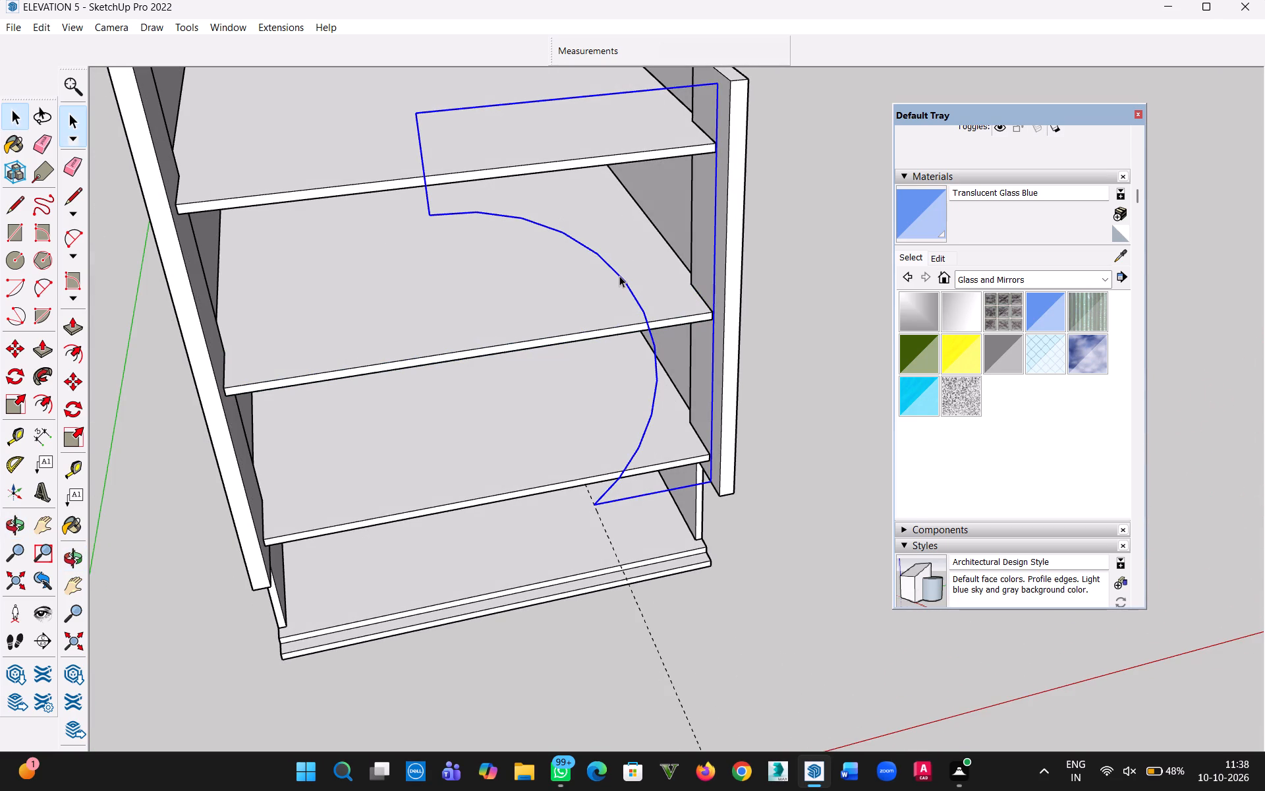
{"action": "middle_click_drag", "start_coordinate": [648, 272], "coordinate": [685, 305]}
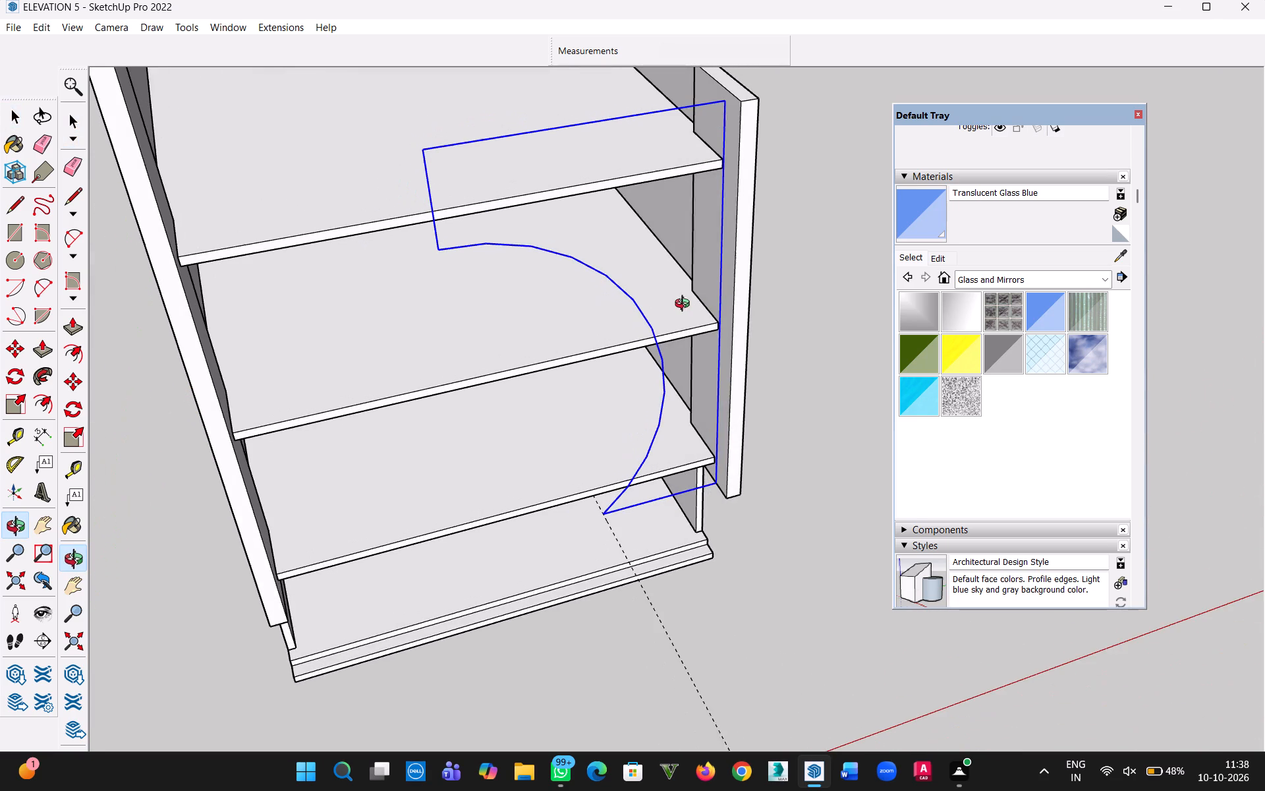
{"action": "middle_click_drag", "start_coordinate": [685, 305], "coordinate": [687, 305]}
{"action": "key", "text": "m"}
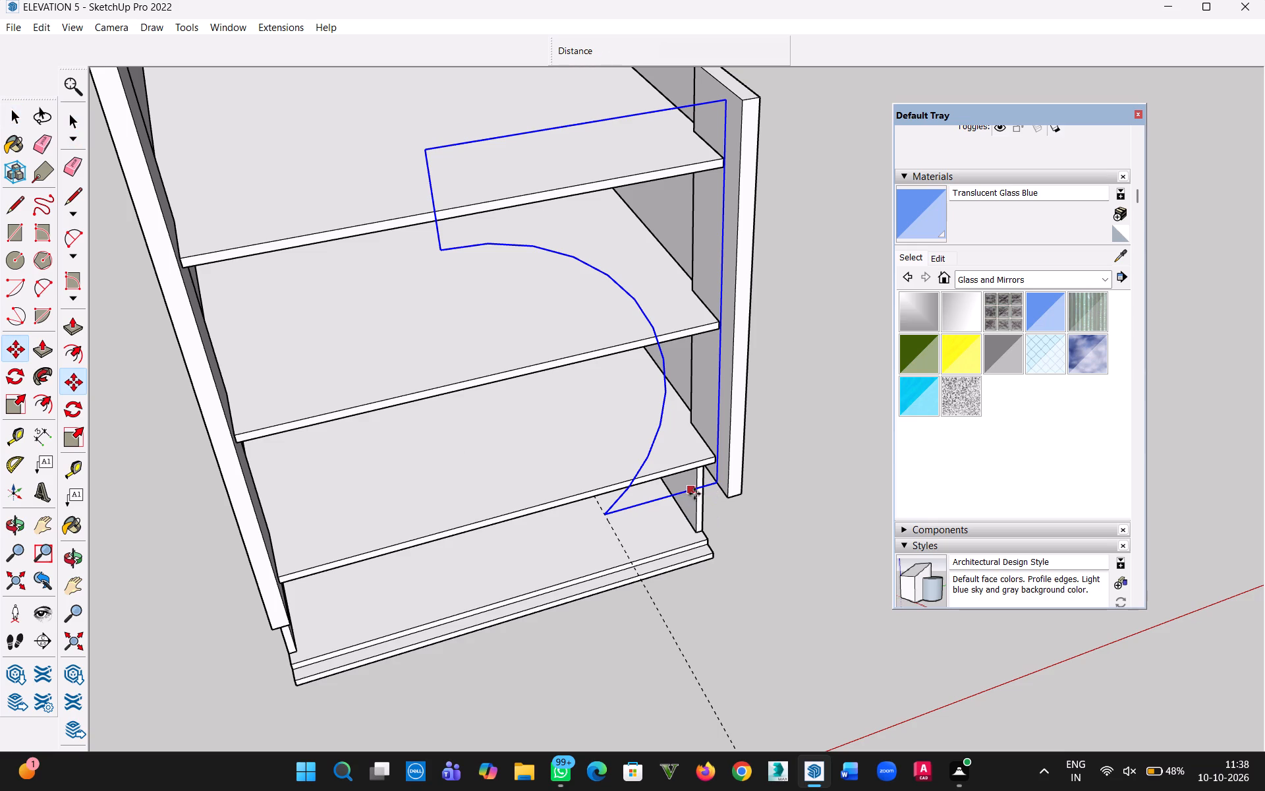
{"action": "left_click", "coordinate": [717, 483]}
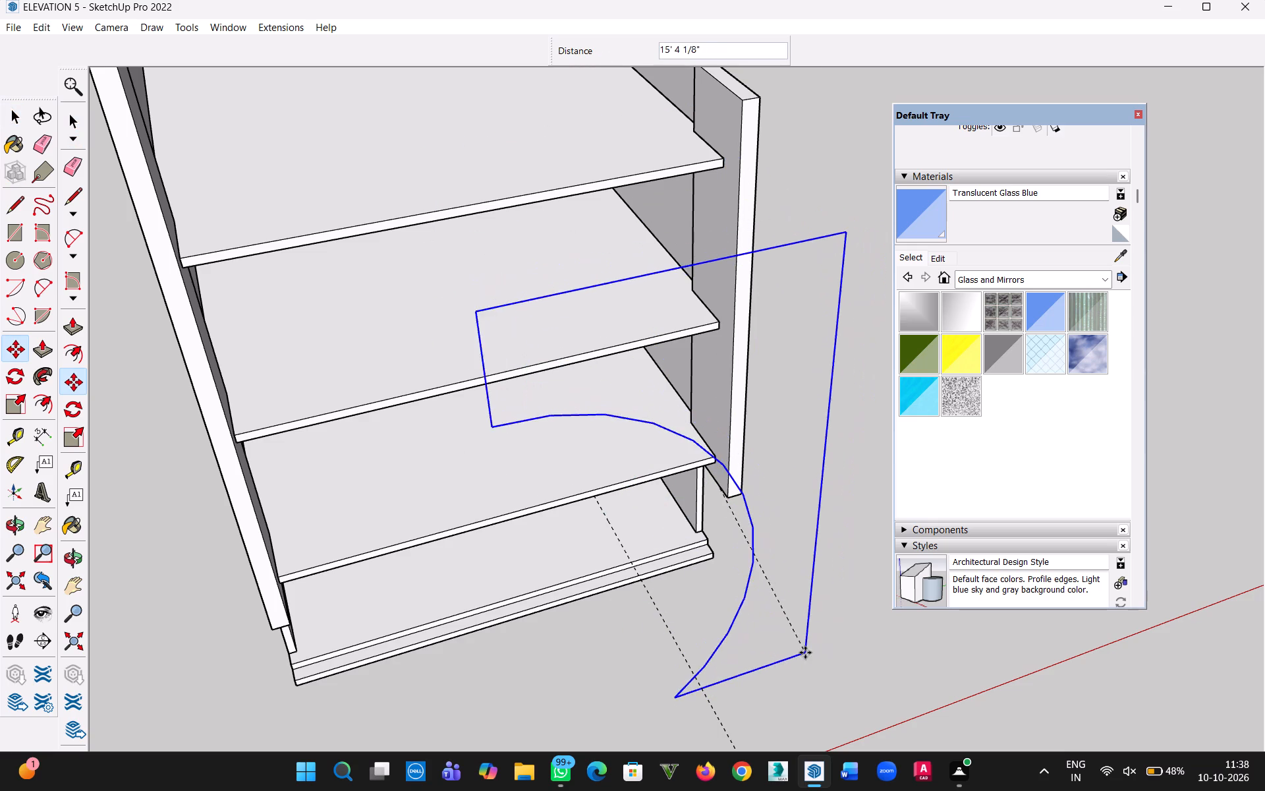
{"action": "left_click", "coordinate": [840, 656]}
{"action": "middle_click_drag", "start_coordinate": [715, 655], "coordinate": [513, 504]}
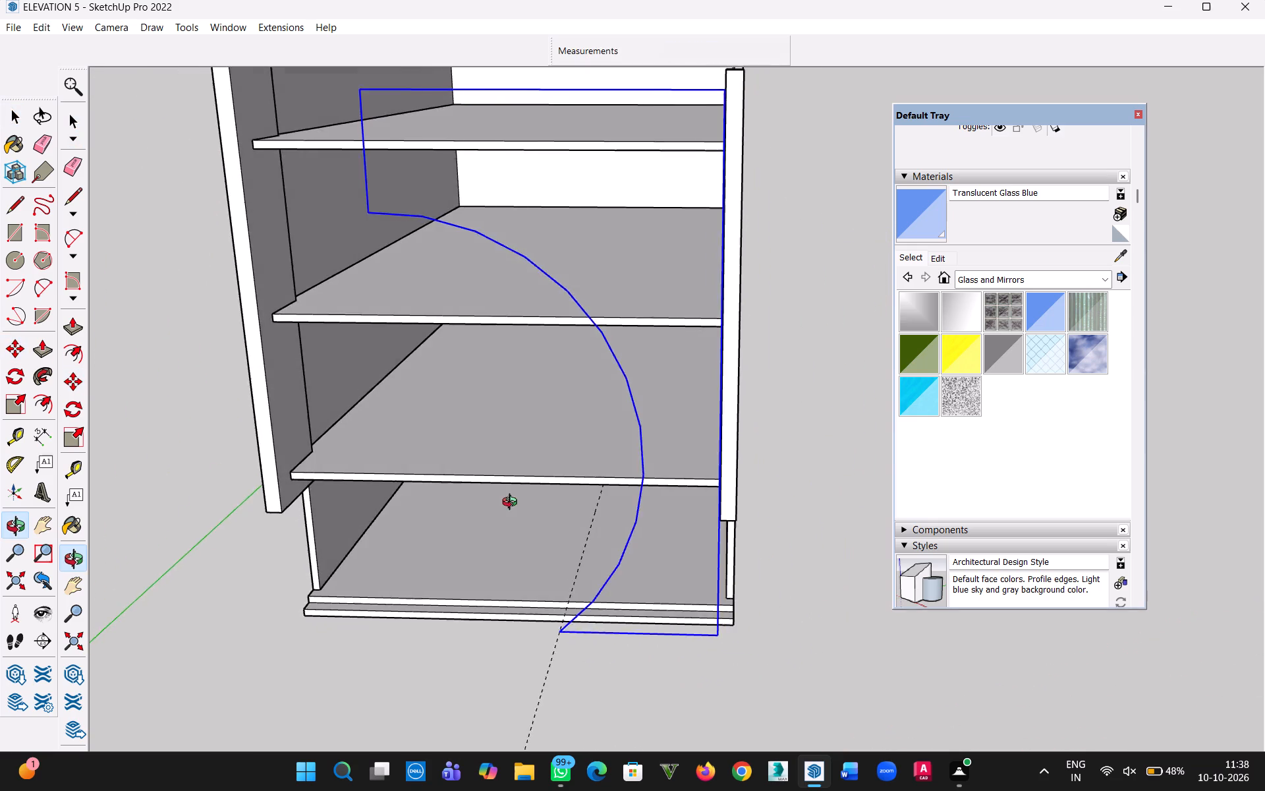
{"action": "middle_click_drag", "start_coordinate": [513, 504], "coordinate": [513, 505]}
{"action": "scroll", "coordinate": [541, 527], "scroll_direction": "up", "scroll_amount": 1}
{"action": "scroll", "coordinate": [544, 536], "scroll_direction": "down", "scroll_amount": 6}
{"action": "middle_click_drag", "start_coordinate": [525, 584], "coordinate": [690, 711]}
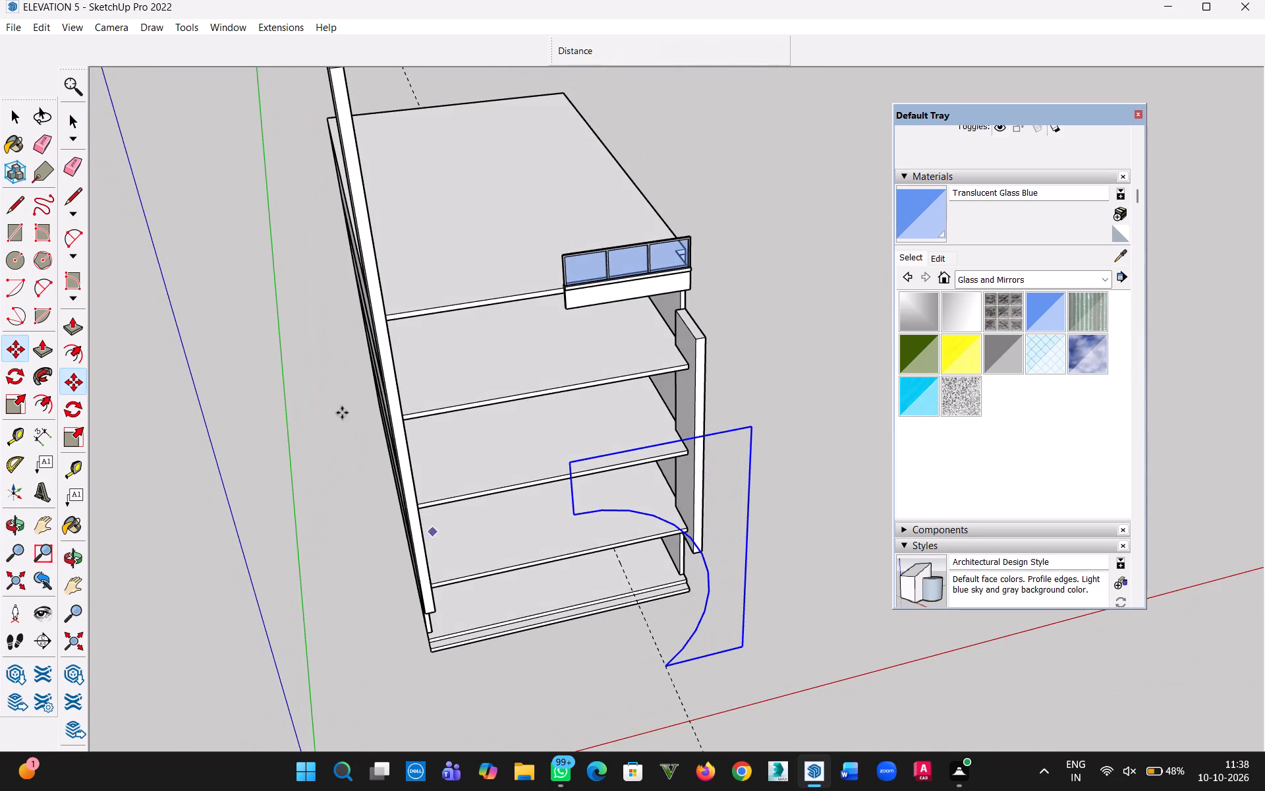
{"action": "left_click", "coordinate": [9, 114]}
{"action": "left_click", "coordinate": [835, 544]}
Examine the moved curved outline up close around its lower corner, where the arc meets the bottom edge.
{"action": "middle_click_drag", "start_coordinate": [768, 579], "coordinate": [742, 450]}
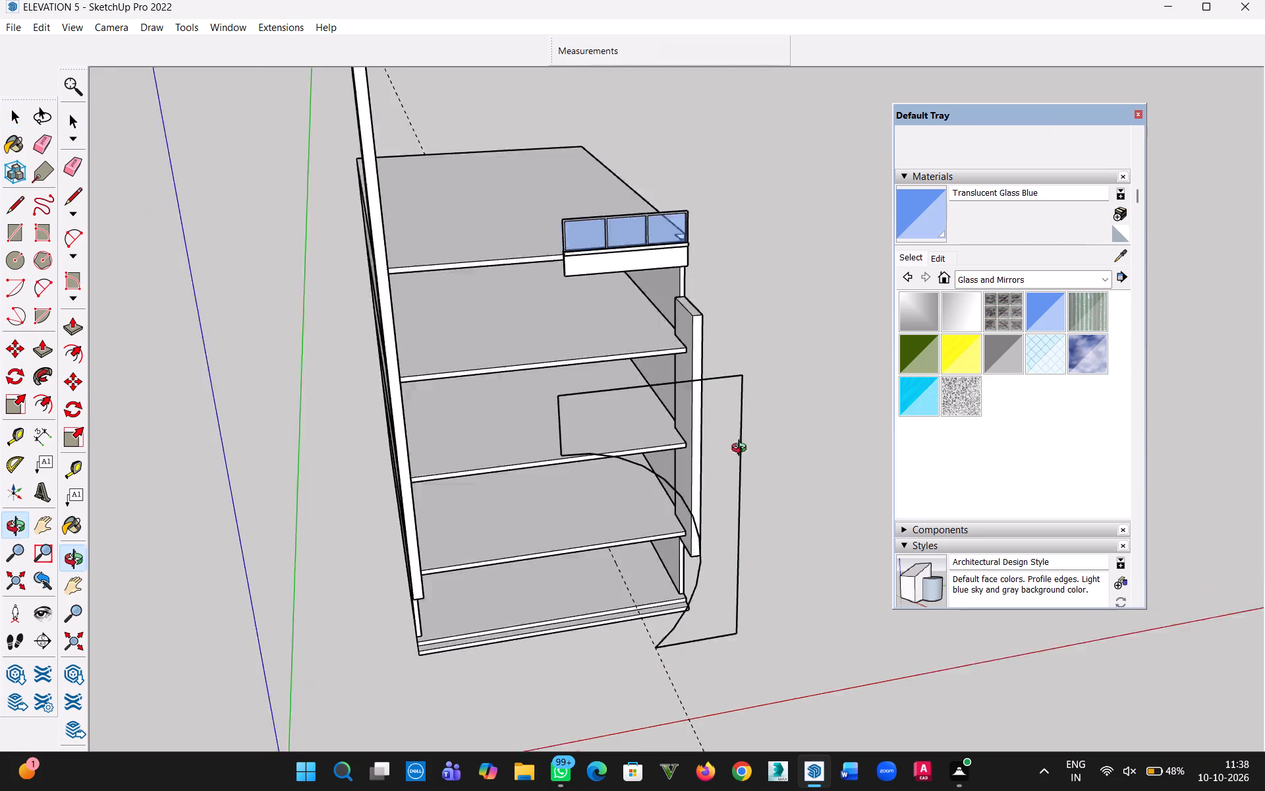
{"action": "middle_click_drag", "start_coordinate": [742, 450], "coordinate": [705, 215]}
{"action": "middle_click_drag", "start_coordinate": [644, 421], "coordinate": [705, 628]}
{"action": "scroll", "coordinate": [693, 652], "scroll_direction": "up", "scroll_amount": 7}
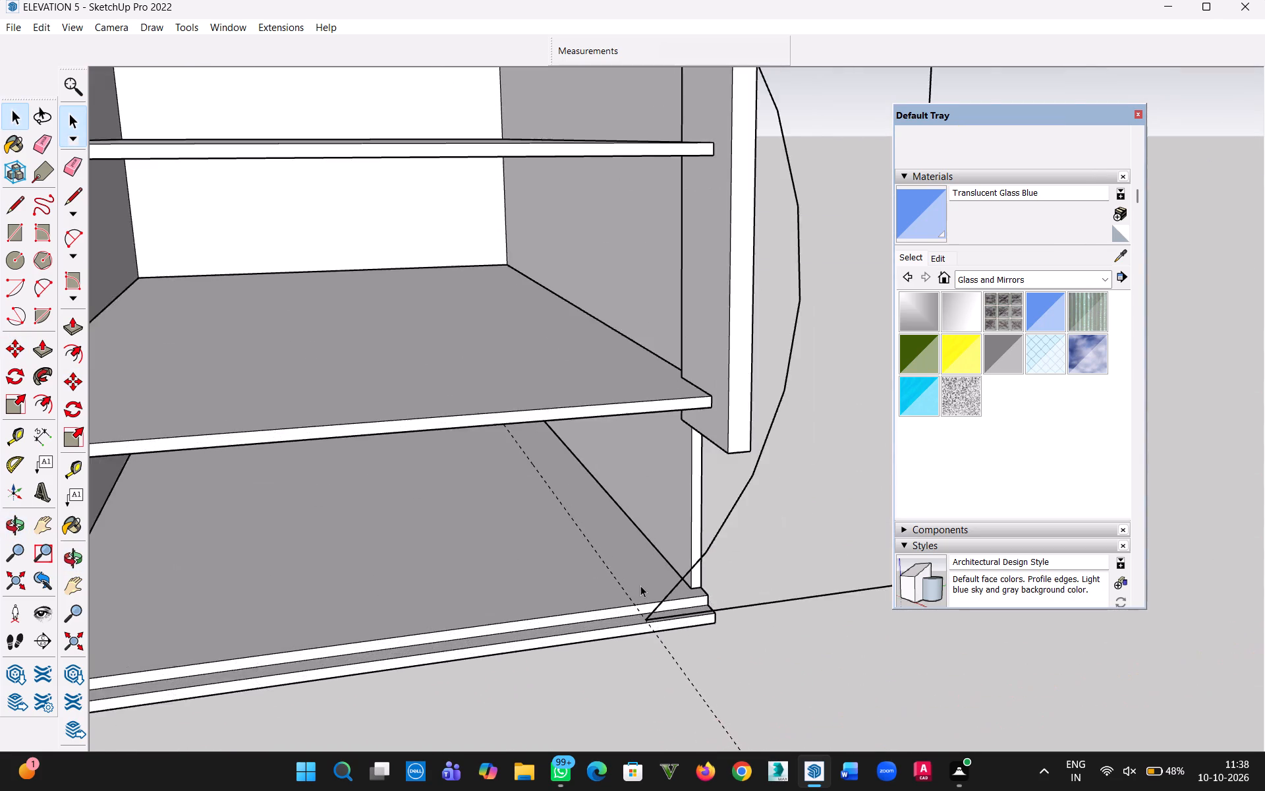
{"action": "scroll", "coordinate": [640, 585], "scroll_direction": "up", "scroll_amount": 10}
{"action": "scroll", "coordinate": [679, 680], "scroll_direction": "down", "scroll_amount": 4}
{"action": "middle_click_drag", "start_coordinate": [673, 676], "coordinate": [651, 609]}
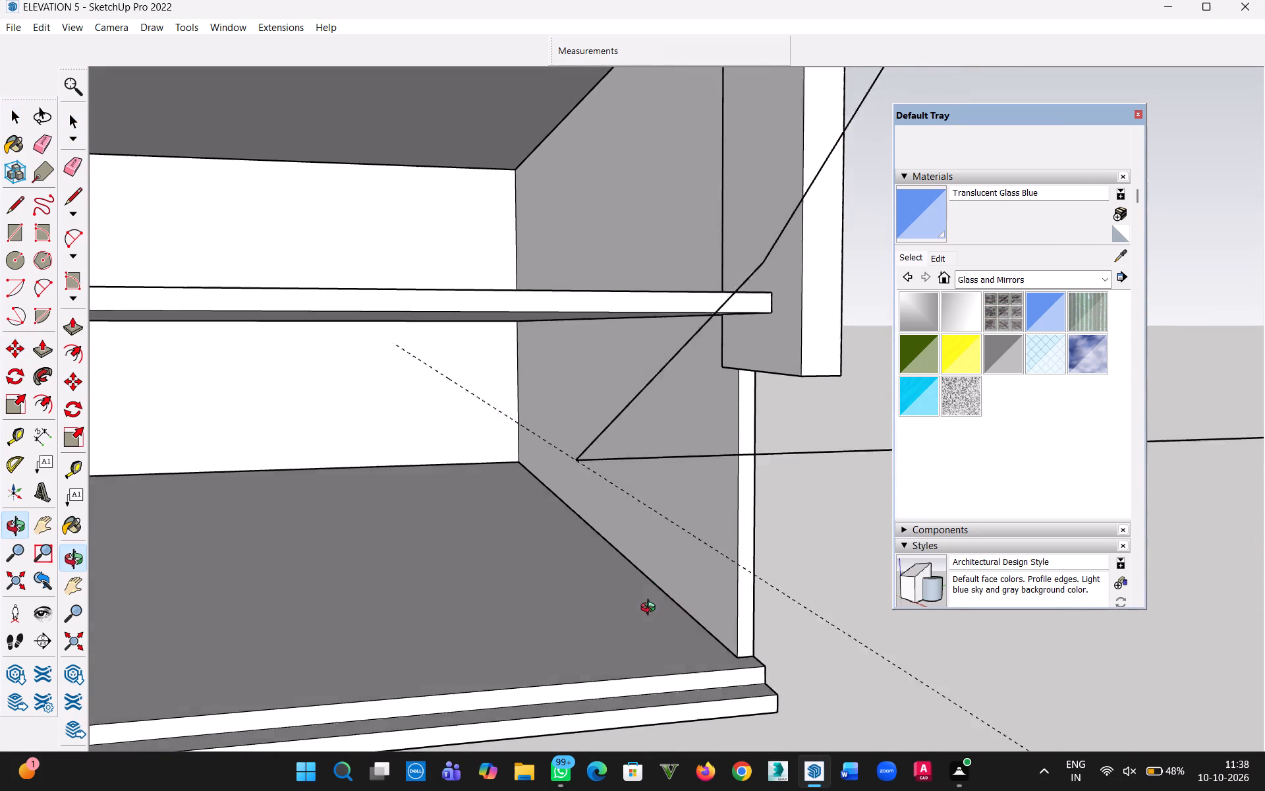
{"action": "middle_click_drag", "start_coordinate": [651, 609], "coordinate": [652, 622]}
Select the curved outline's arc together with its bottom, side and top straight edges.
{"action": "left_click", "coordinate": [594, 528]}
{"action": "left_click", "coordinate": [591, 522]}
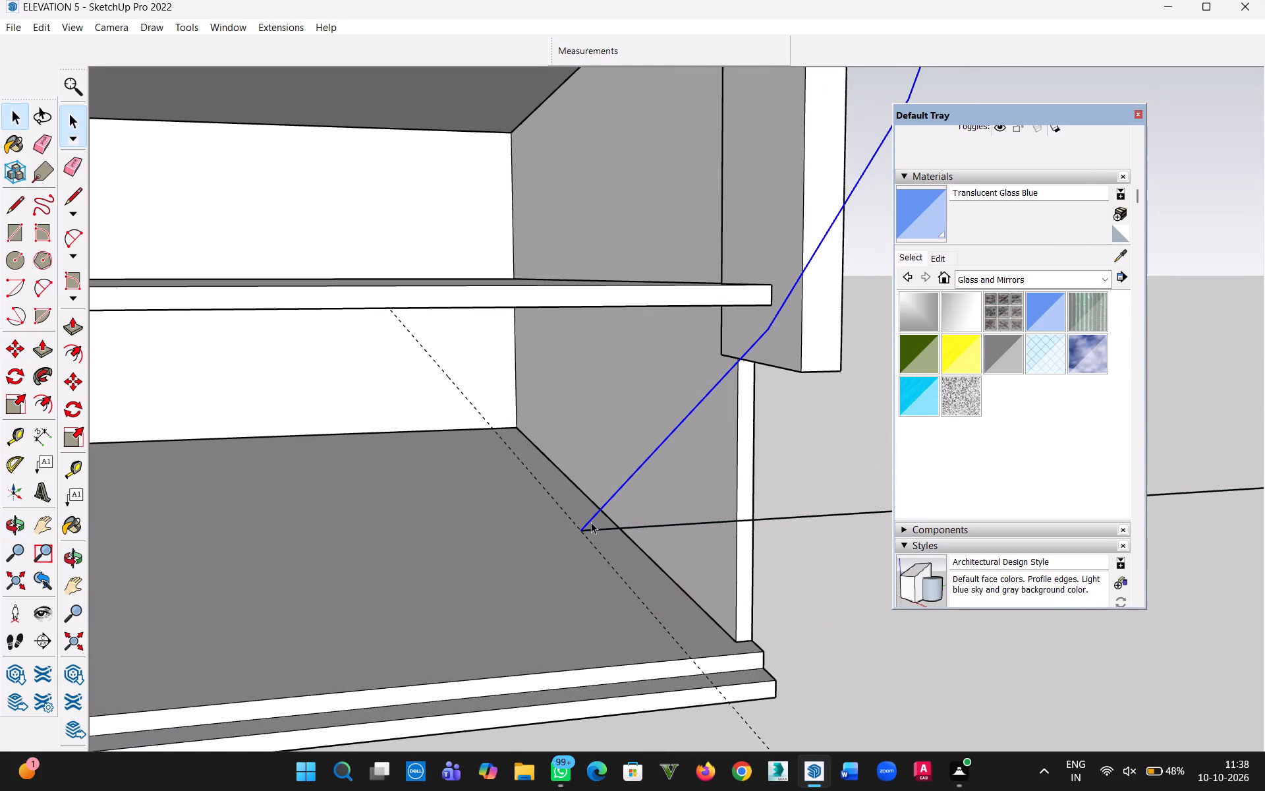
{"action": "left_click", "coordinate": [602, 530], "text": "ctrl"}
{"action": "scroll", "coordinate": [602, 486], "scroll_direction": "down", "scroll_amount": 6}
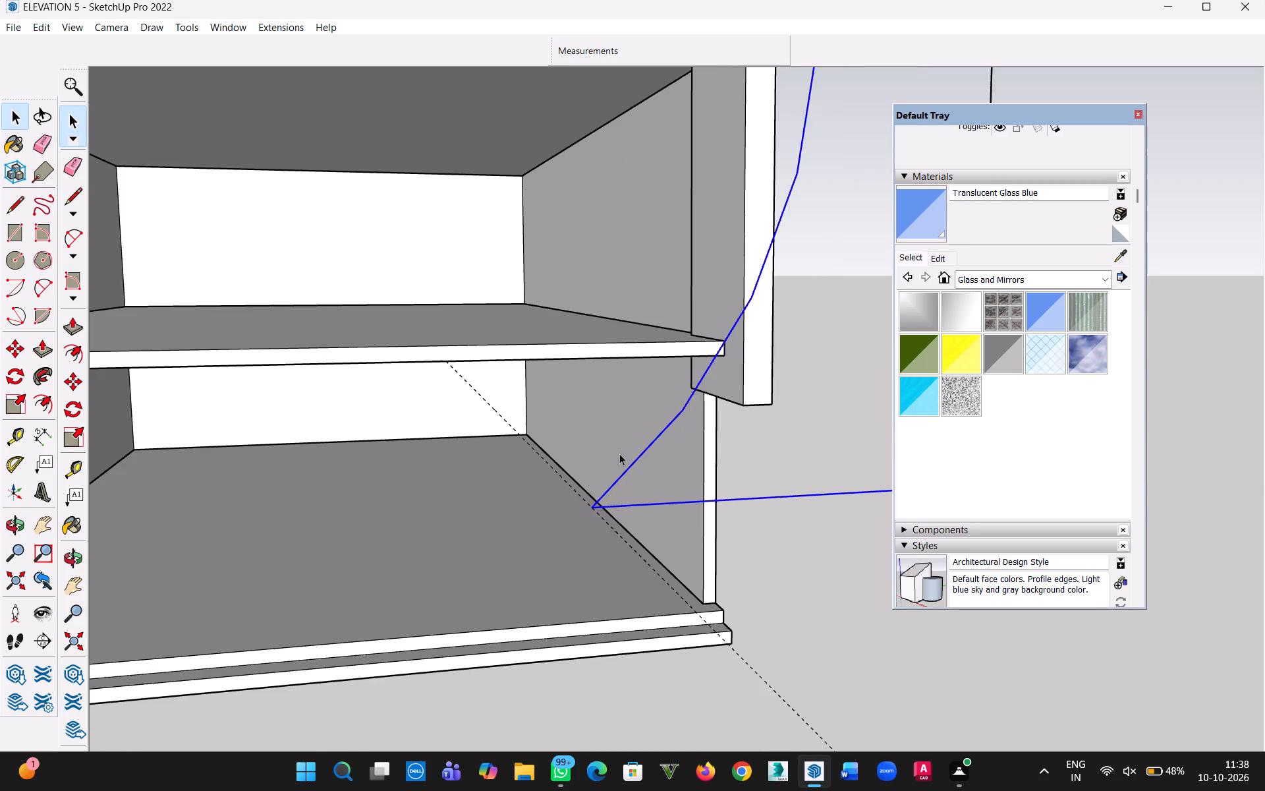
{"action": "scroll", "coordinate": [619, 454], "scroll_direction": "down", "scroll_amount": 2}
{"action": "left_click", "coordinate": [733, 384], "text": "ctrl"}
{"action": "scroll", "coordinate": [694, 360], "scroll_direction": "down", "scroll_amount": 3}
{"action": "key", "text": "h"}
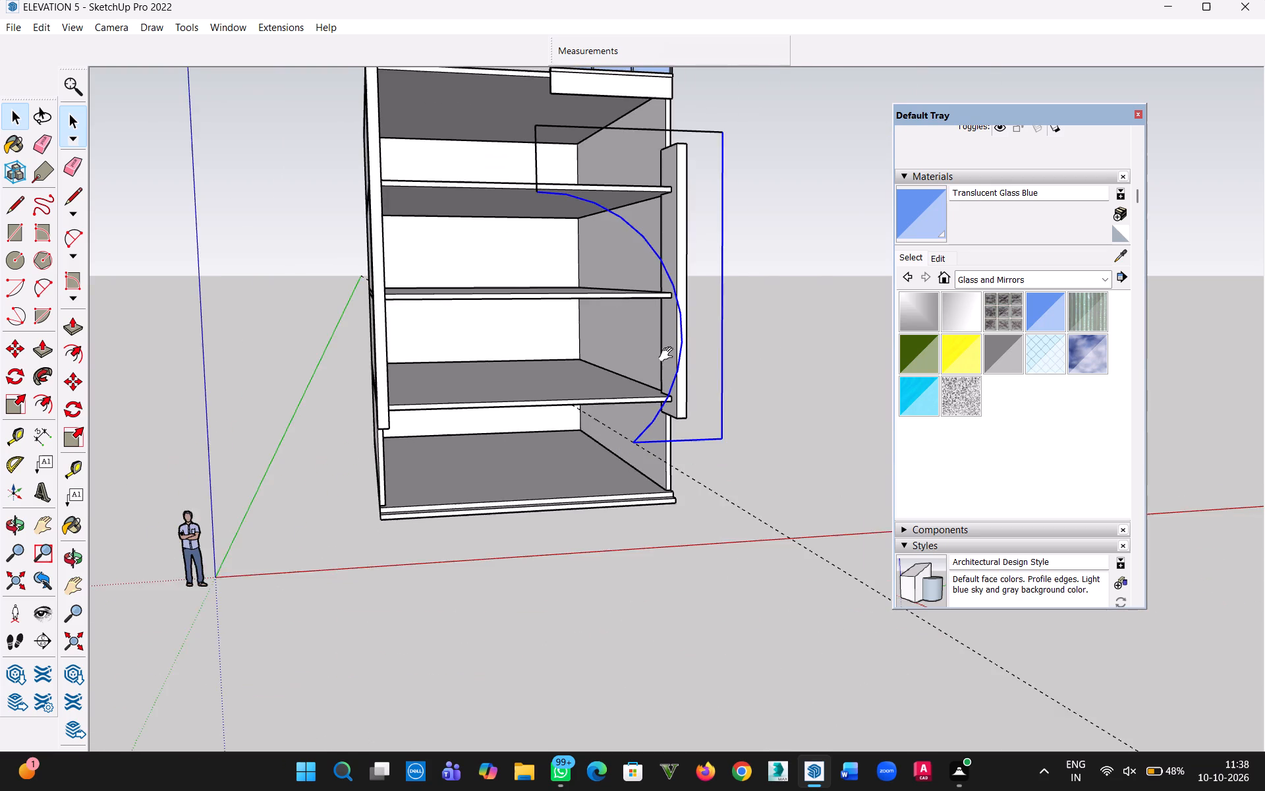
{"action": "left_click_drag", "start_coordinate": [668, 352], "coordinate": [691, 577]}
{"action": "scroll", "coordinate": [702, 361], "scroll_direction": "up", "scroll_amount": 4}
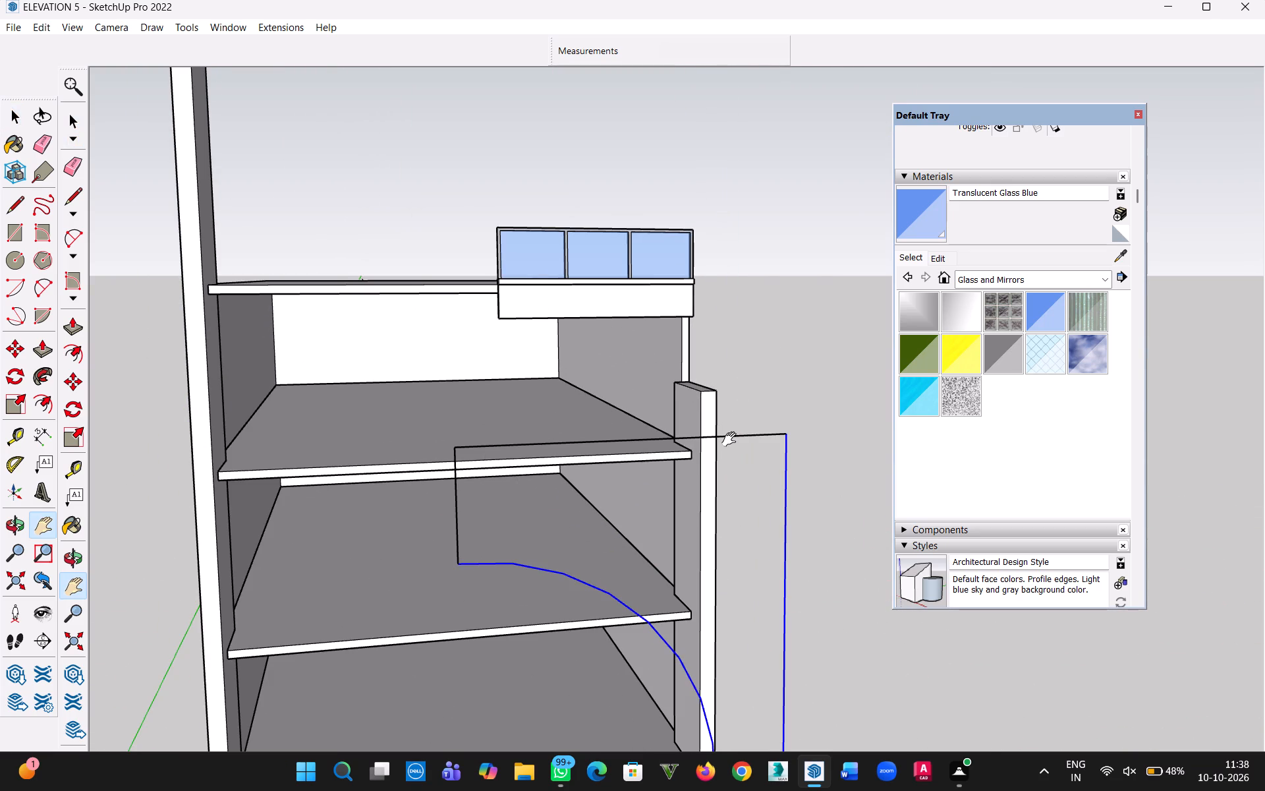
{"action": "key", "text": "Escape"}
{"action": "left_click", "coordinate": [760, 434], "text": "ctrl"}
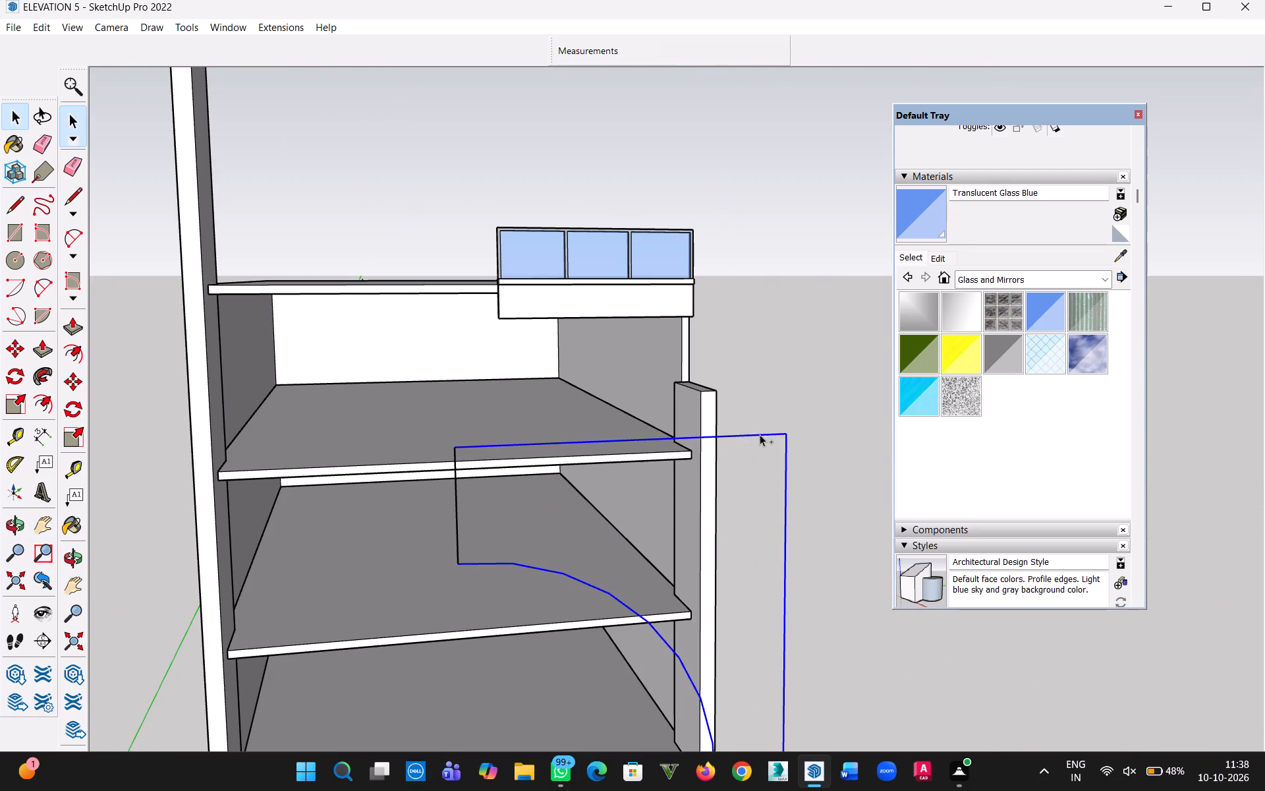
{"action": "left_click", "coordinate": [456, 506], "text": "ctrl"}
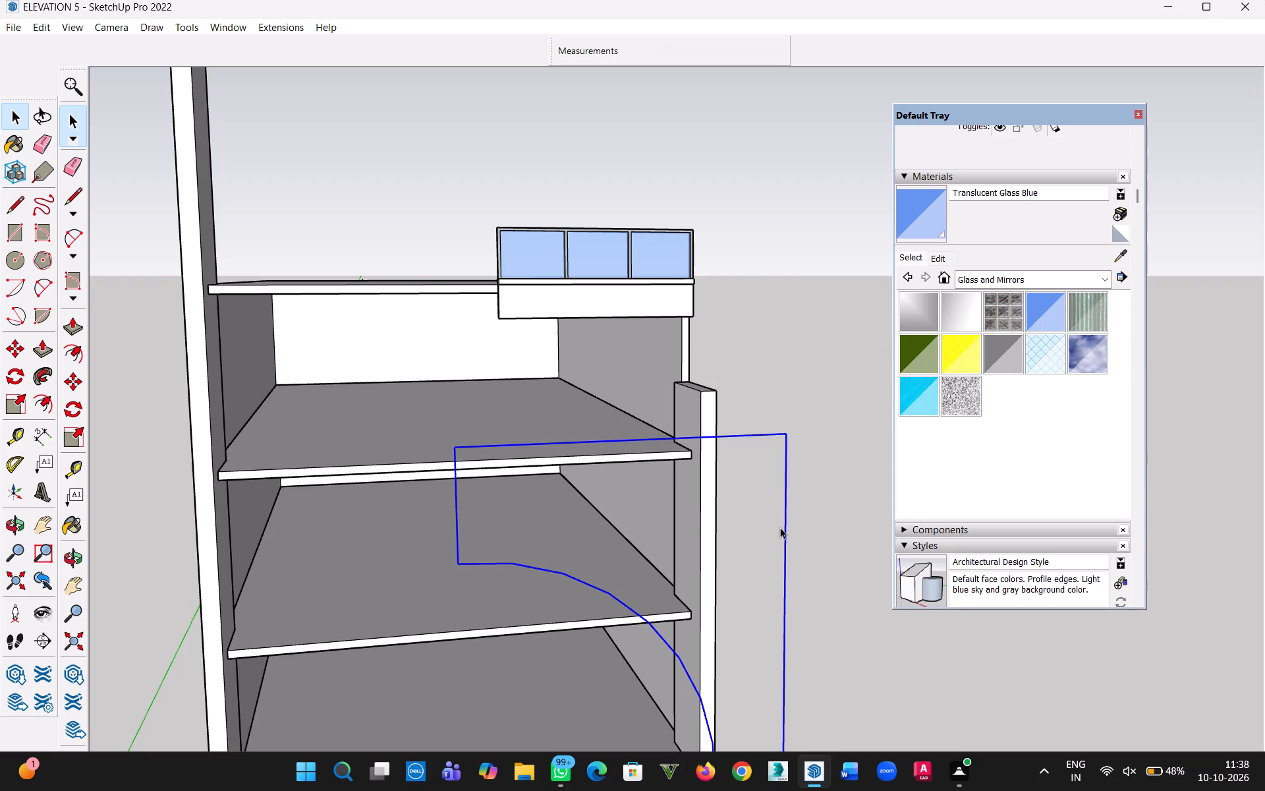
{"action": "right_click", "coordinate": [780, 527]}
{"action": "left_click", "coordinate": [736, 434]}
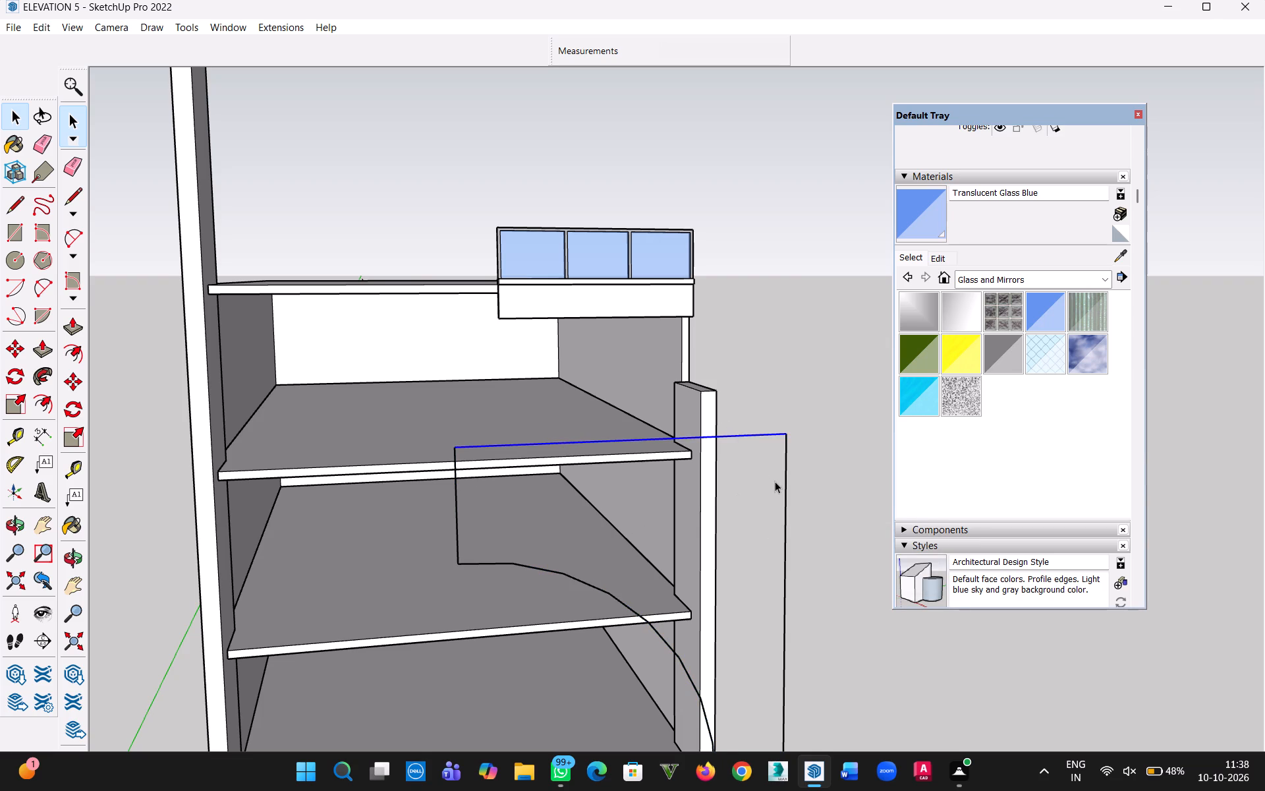
Delete all construction guides from the model.
{"action": "scroll", "coordinate": [775, 481], "scroll_direction": "down", "scroll_amount": 4}
{"action": "middle_click_drag", "start_coordinate": [776, 484], "coordinate": [791, 634]}
{"action": "left_click_drag", "start_coordinate": [803, 634], "coordinate": [748, 637]}
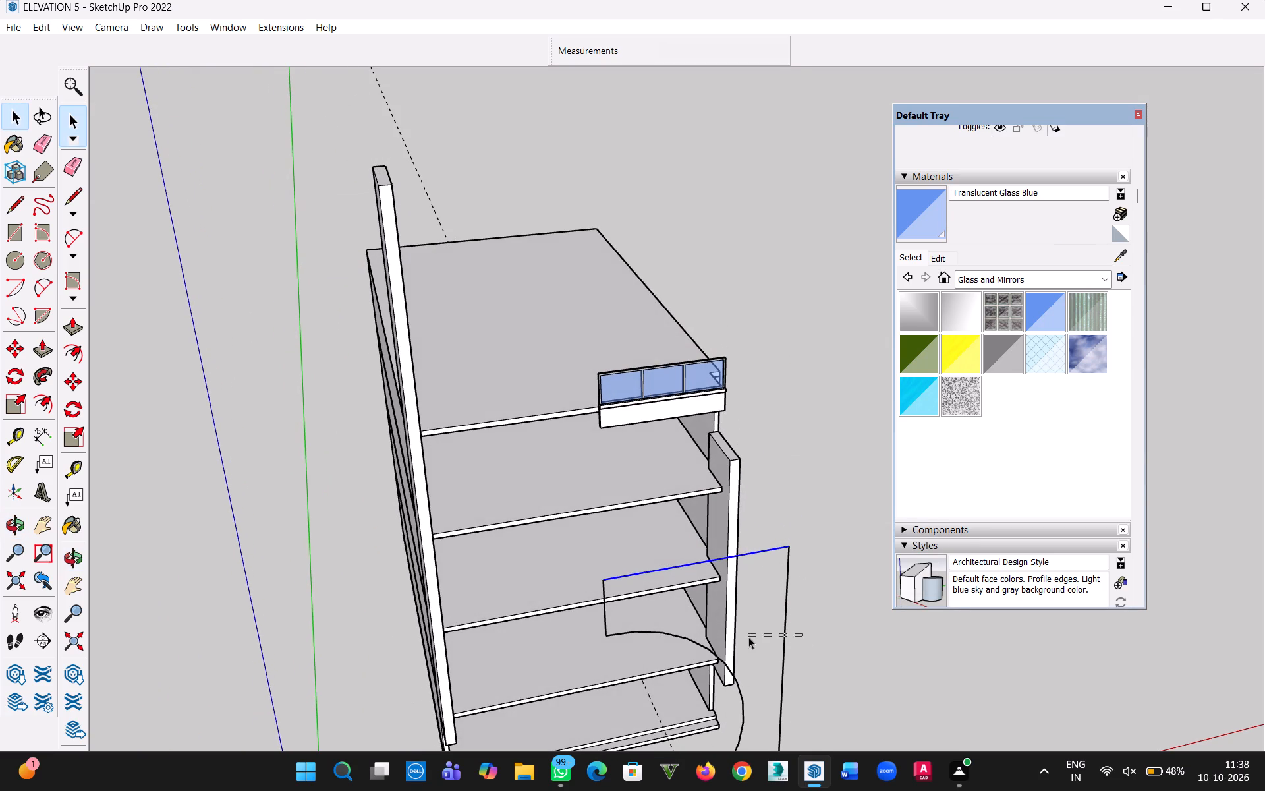
{"action": "left_click_drag", "start_coordinate": [748, 637], "coordinate": [750, 637]}
{"action": "scroll", "coordinate": [770, 654], "scroll_direction": "down", "scroll_amount": 4}
{"action": "middle_click_drag", "start_coordinate": [779, 639], "coordinate": [720, 297]}
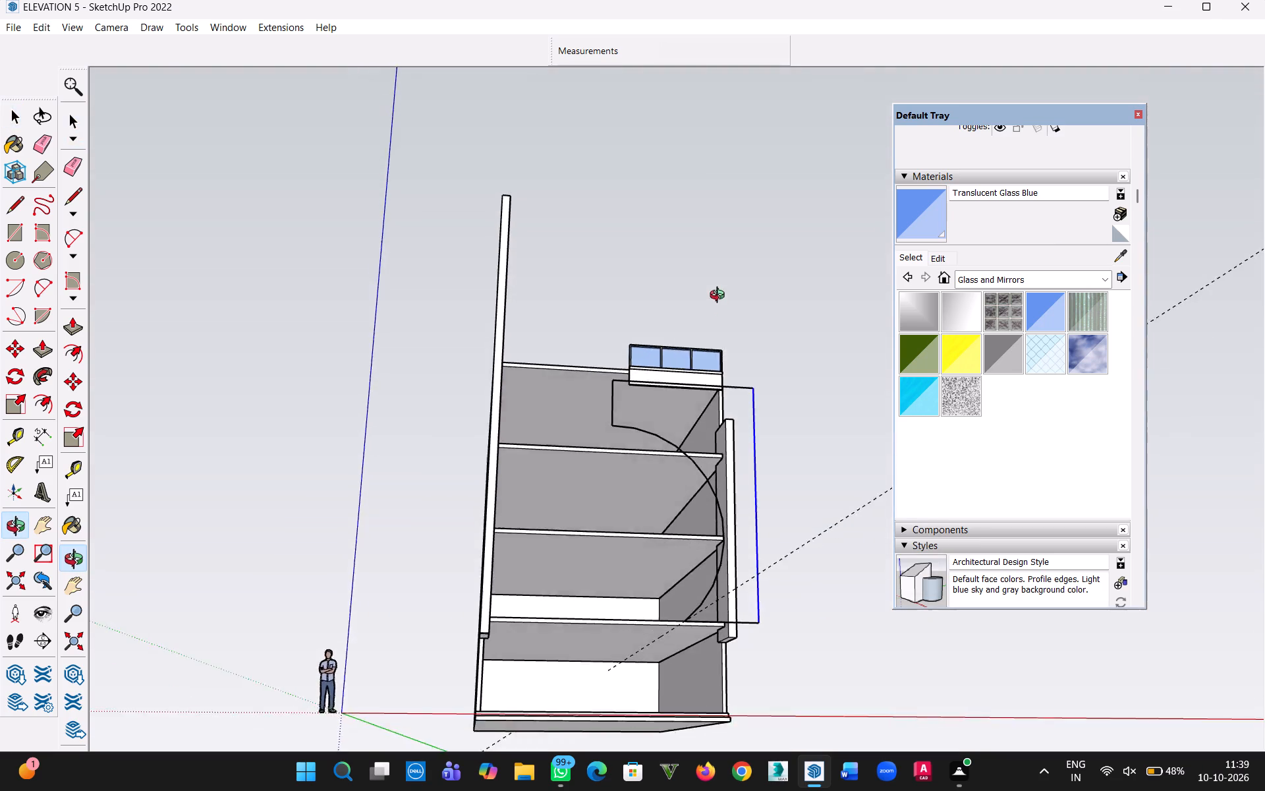
{"action": "middle_click_drag", "start_coordinate": [720, 297], "coordinate": [953, 778]}
{"action": "middle_click_drag", "start_coordinate": [895, 672], "coordinate": [1014, 682]}
{"action": "middle_click", "coordinate": [1014, 681]}
{"action": "key", "text": "h"}
{"action": "left_click_drag", "start_coordinate": [826, 567], "coordinate": [638, 508]}
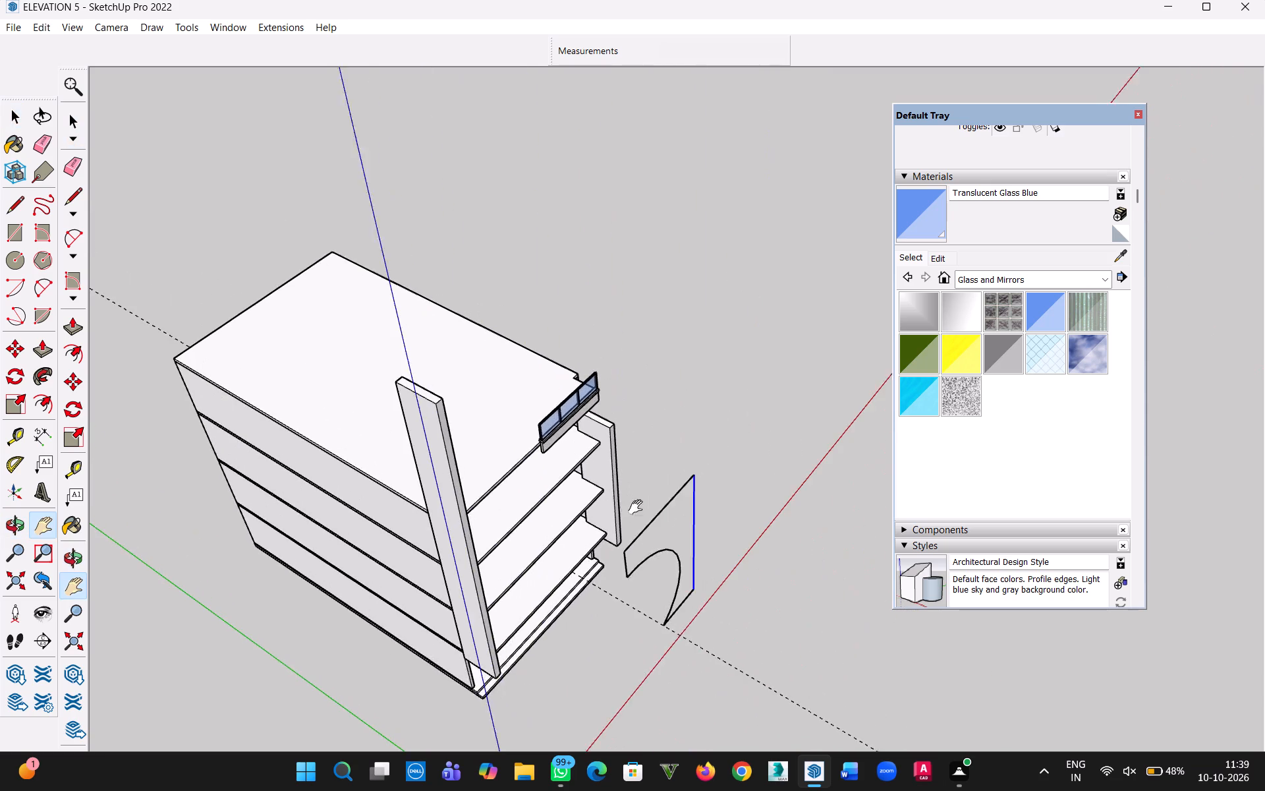
{"action": "left_click_drag", "start_coordinate": [638, 508], "coordinate": [635, 505]}
{"action": "middle_click_drag", "start_coordinate": [656, 512], "coordinate": [768, 566]}
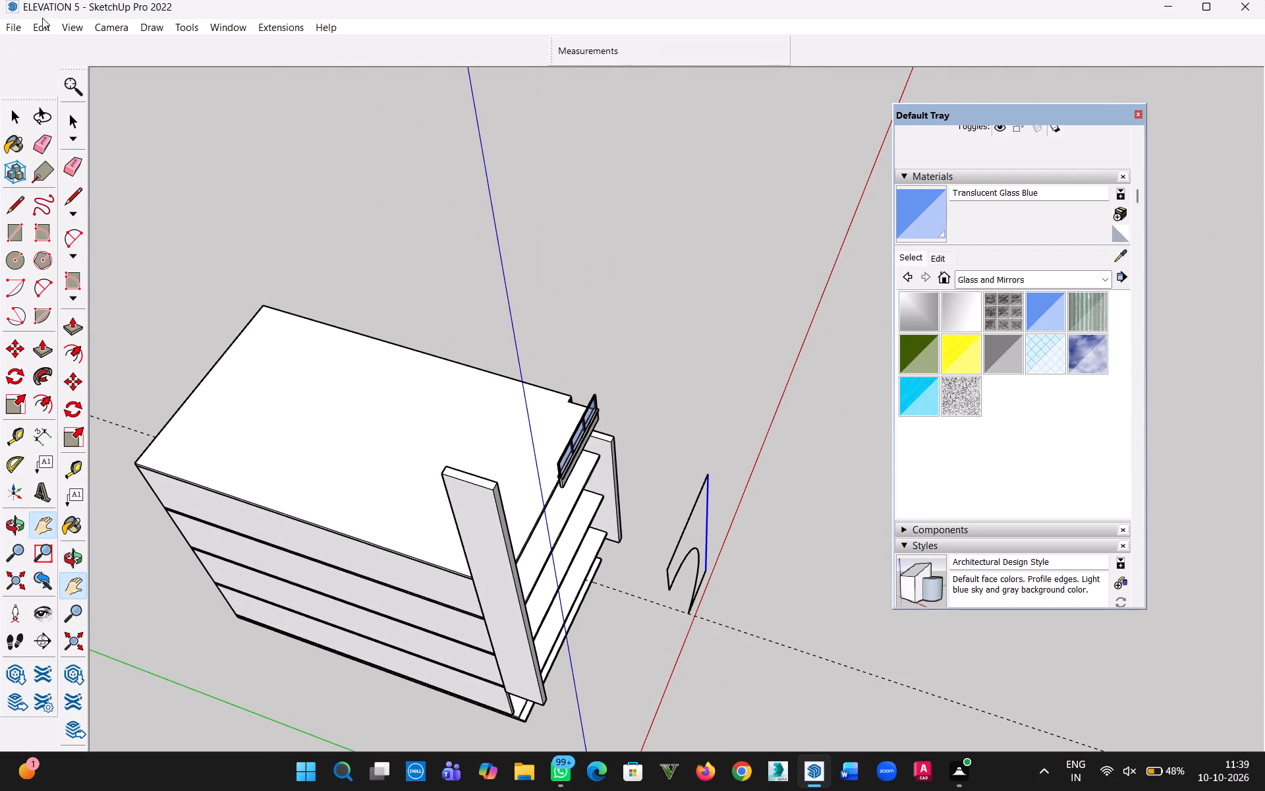
{"action": "left_click", "coordinate": [43, 27]}
{"action": "left_click", "coordinate": [114, 176]}
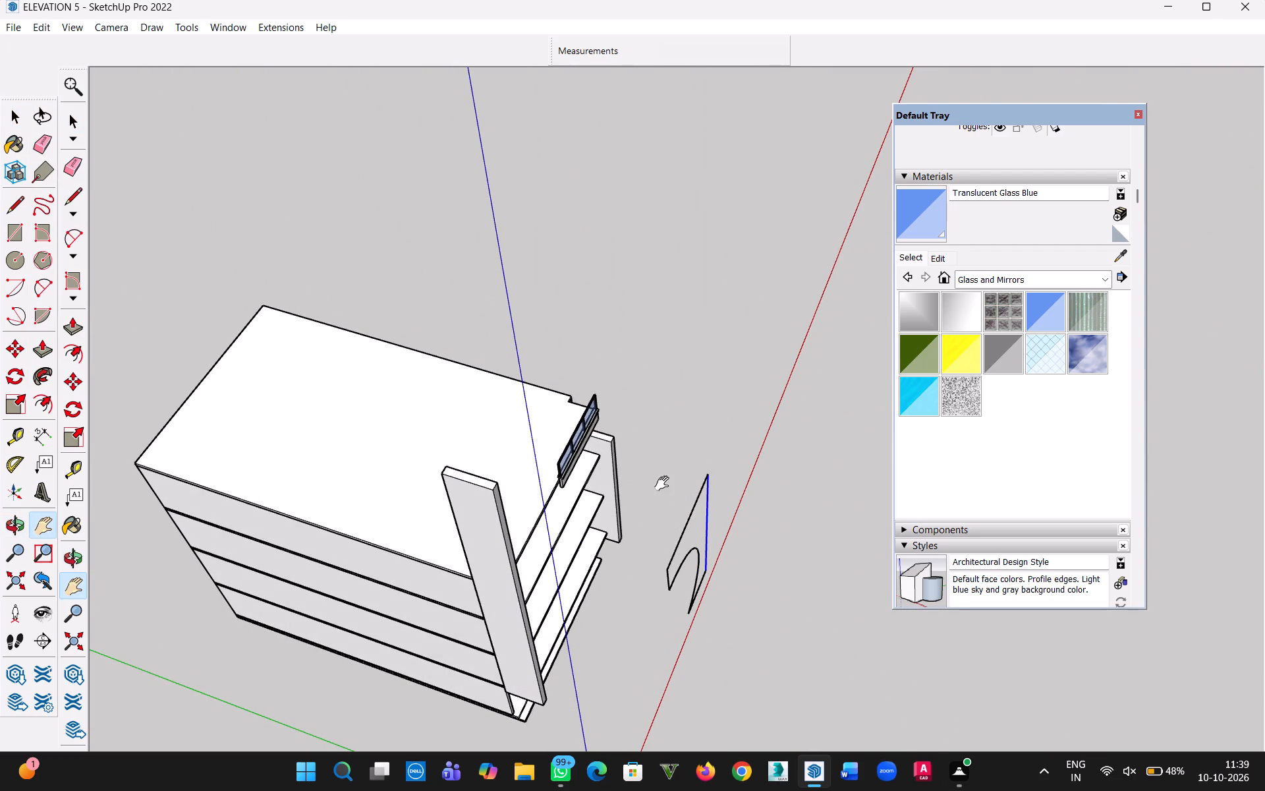
{"action": "key", "text": "ctrl+z"}
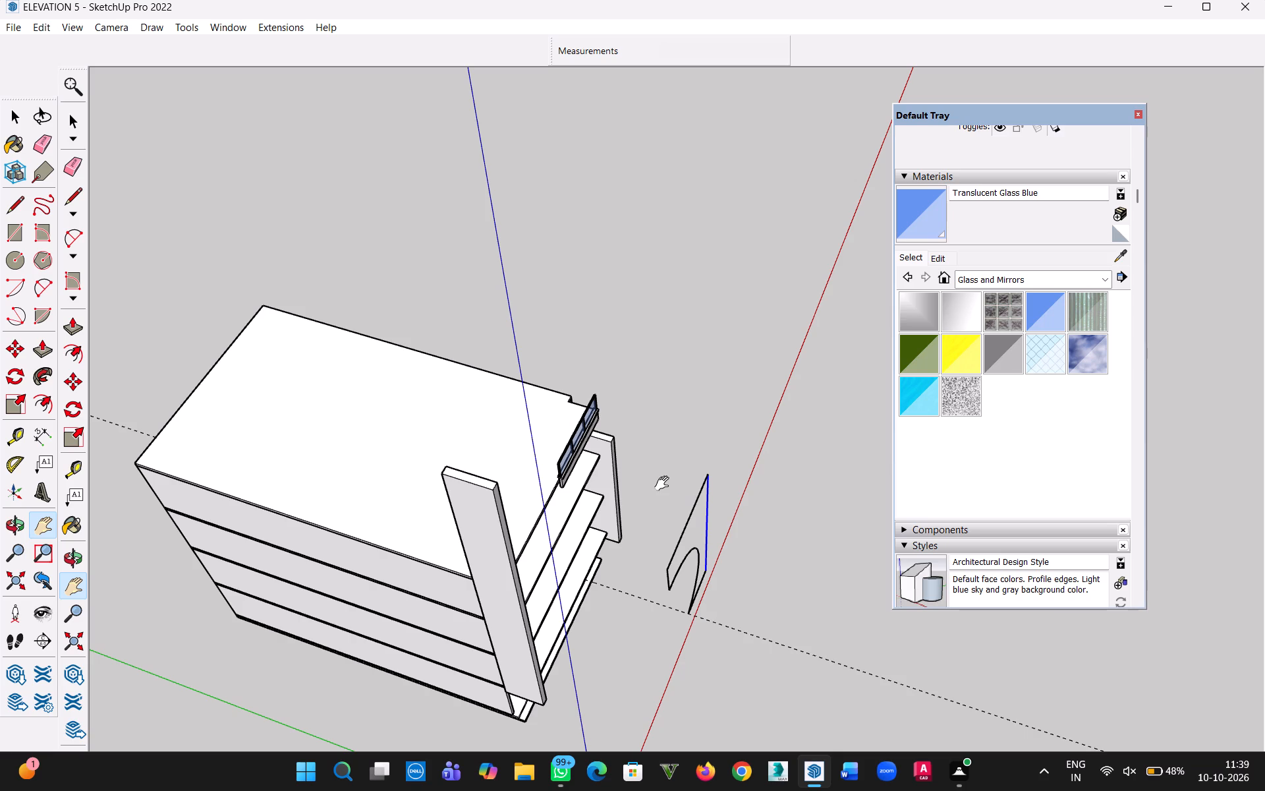
{"action": "key", "text": "ctrl+y"}
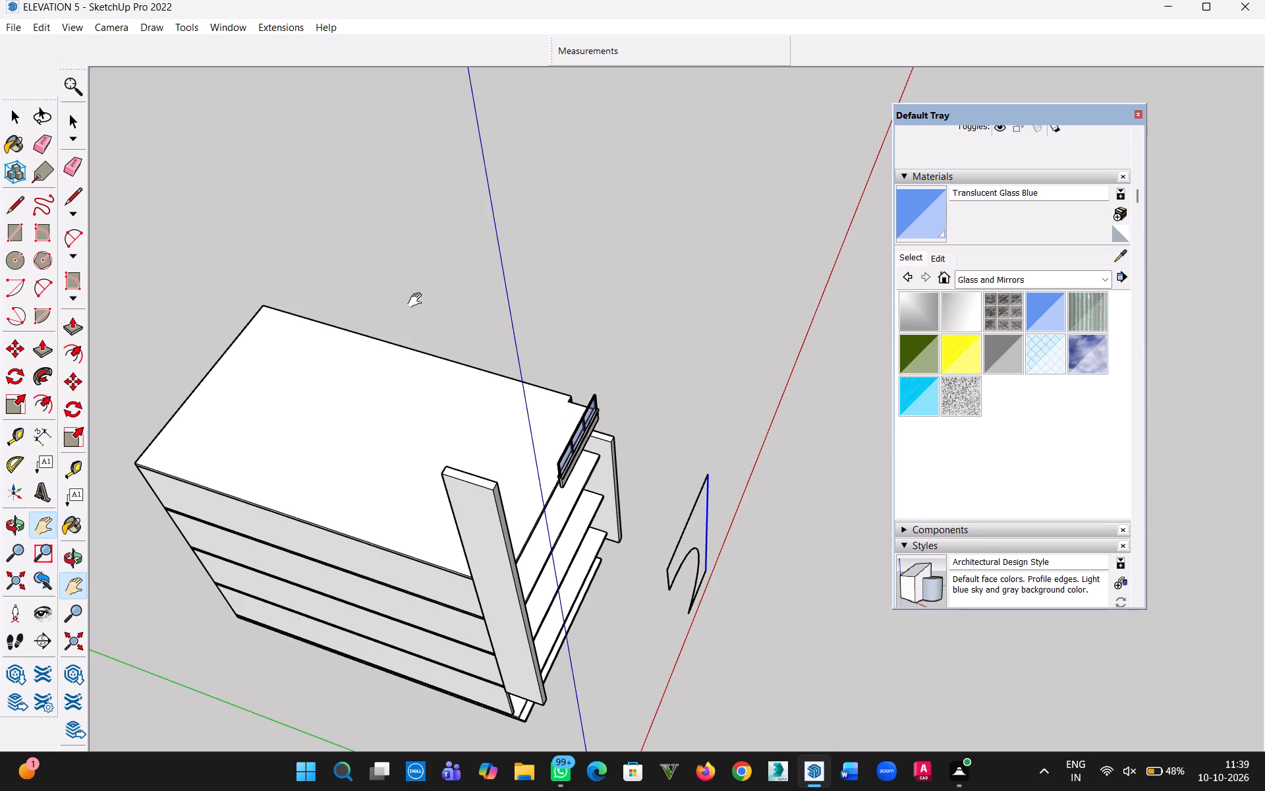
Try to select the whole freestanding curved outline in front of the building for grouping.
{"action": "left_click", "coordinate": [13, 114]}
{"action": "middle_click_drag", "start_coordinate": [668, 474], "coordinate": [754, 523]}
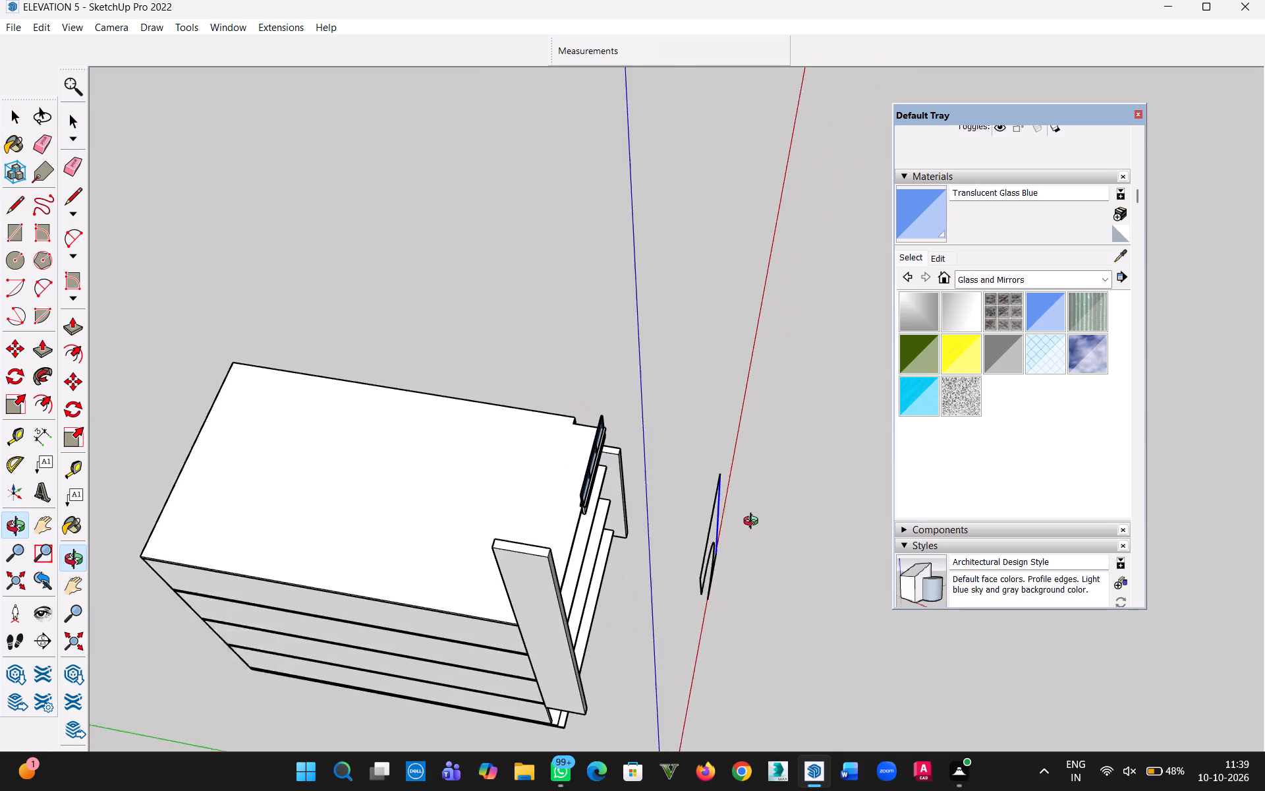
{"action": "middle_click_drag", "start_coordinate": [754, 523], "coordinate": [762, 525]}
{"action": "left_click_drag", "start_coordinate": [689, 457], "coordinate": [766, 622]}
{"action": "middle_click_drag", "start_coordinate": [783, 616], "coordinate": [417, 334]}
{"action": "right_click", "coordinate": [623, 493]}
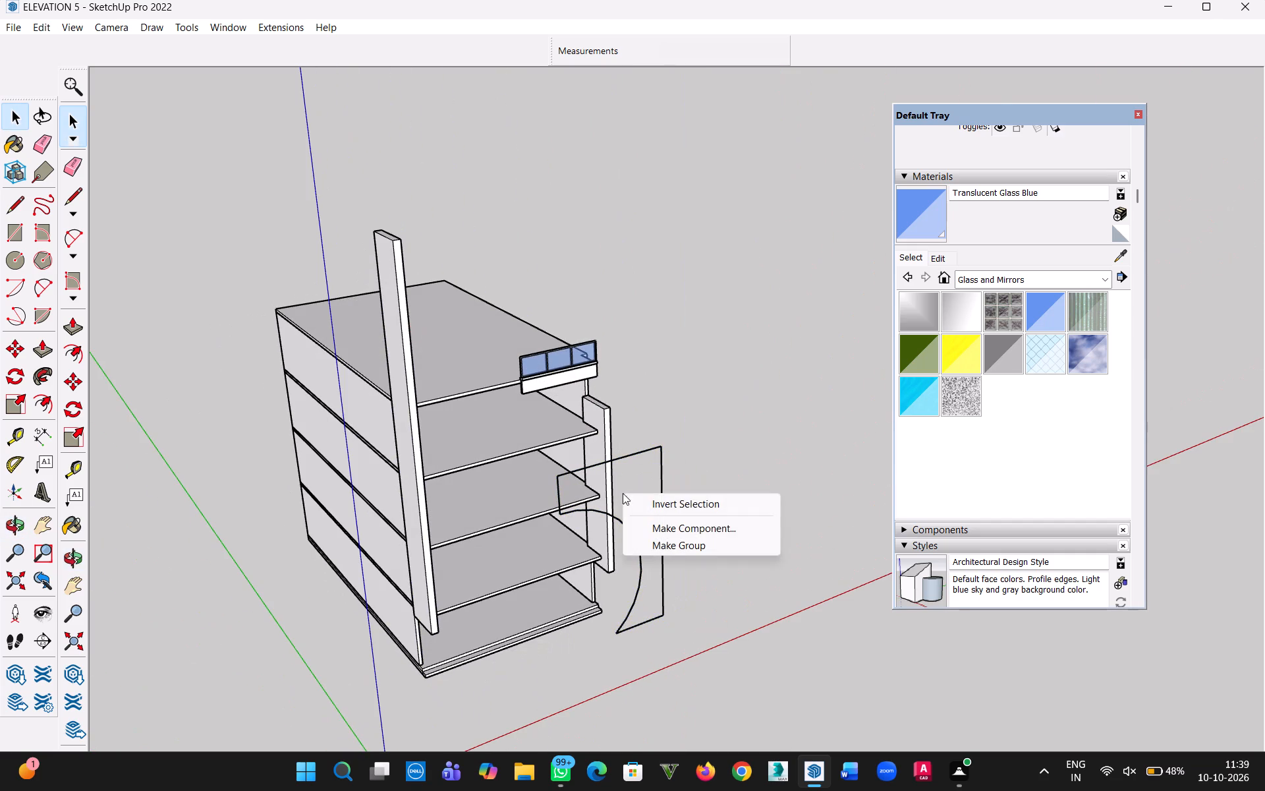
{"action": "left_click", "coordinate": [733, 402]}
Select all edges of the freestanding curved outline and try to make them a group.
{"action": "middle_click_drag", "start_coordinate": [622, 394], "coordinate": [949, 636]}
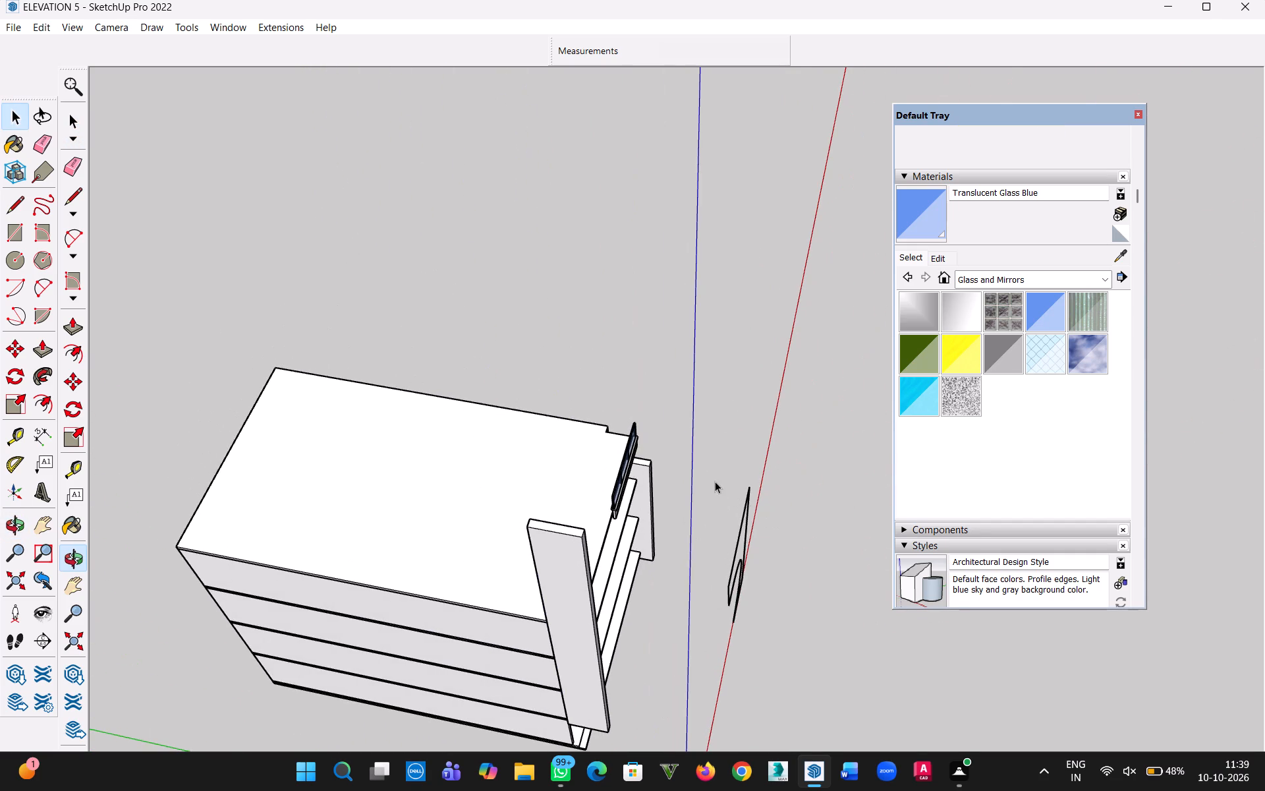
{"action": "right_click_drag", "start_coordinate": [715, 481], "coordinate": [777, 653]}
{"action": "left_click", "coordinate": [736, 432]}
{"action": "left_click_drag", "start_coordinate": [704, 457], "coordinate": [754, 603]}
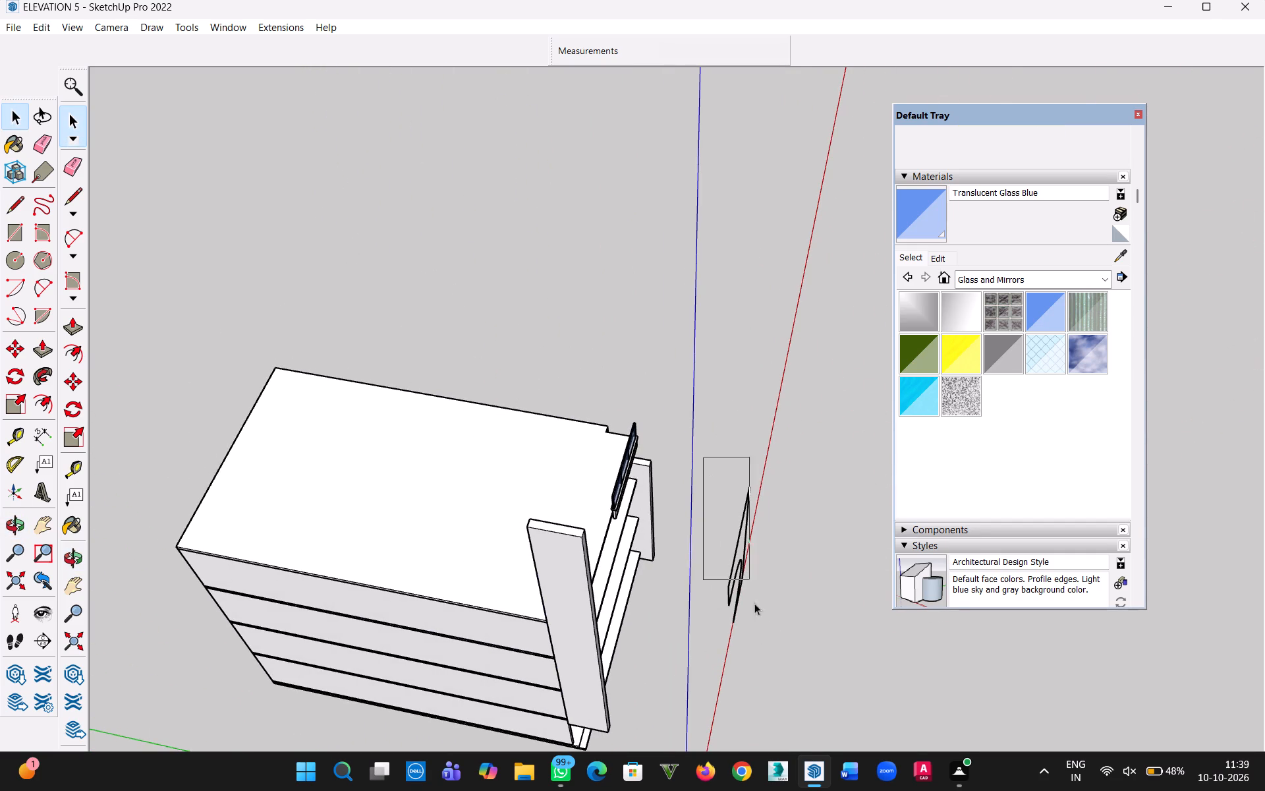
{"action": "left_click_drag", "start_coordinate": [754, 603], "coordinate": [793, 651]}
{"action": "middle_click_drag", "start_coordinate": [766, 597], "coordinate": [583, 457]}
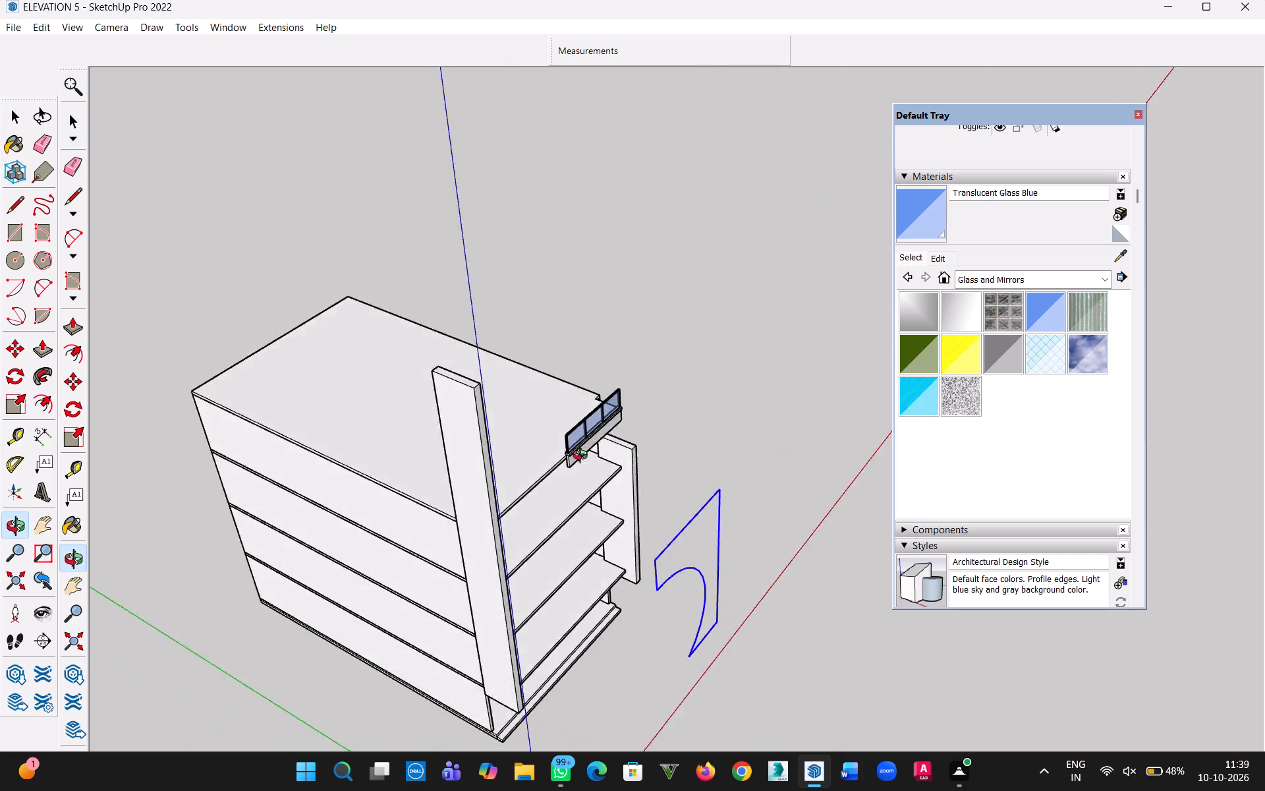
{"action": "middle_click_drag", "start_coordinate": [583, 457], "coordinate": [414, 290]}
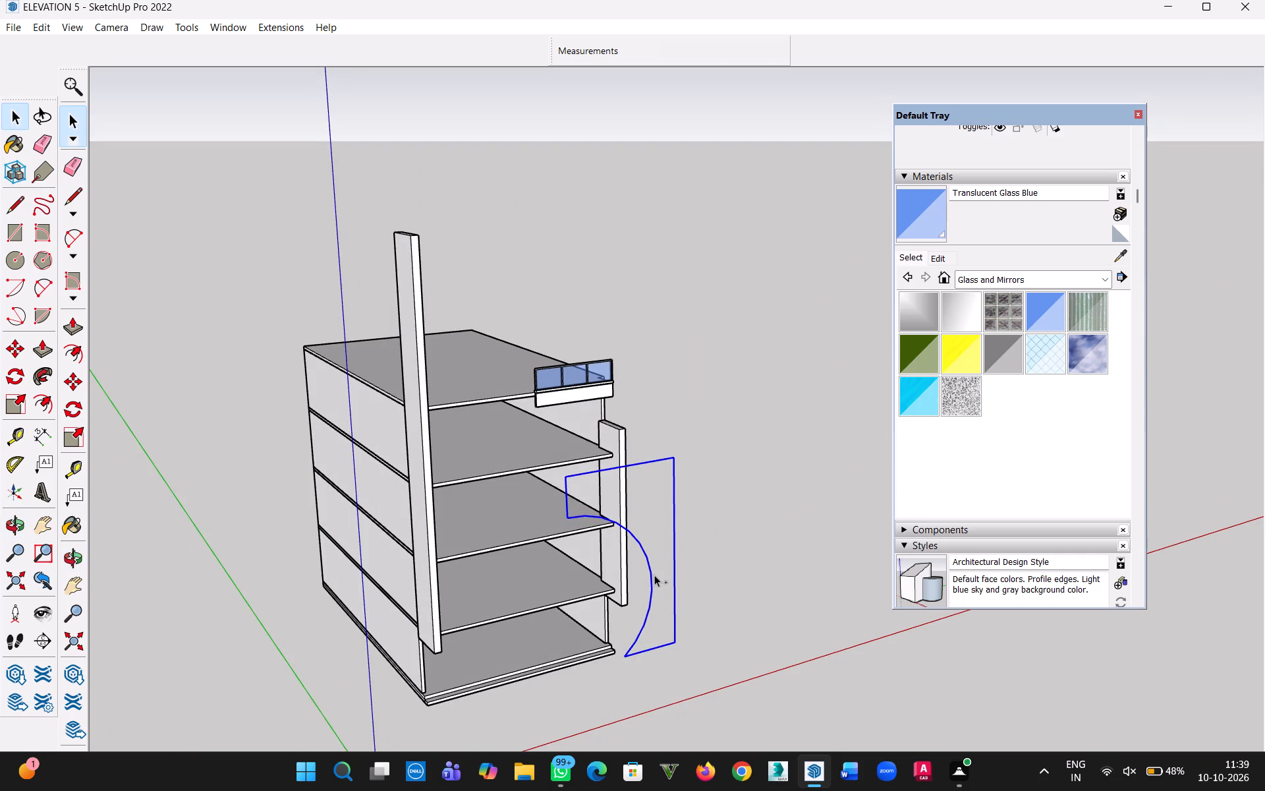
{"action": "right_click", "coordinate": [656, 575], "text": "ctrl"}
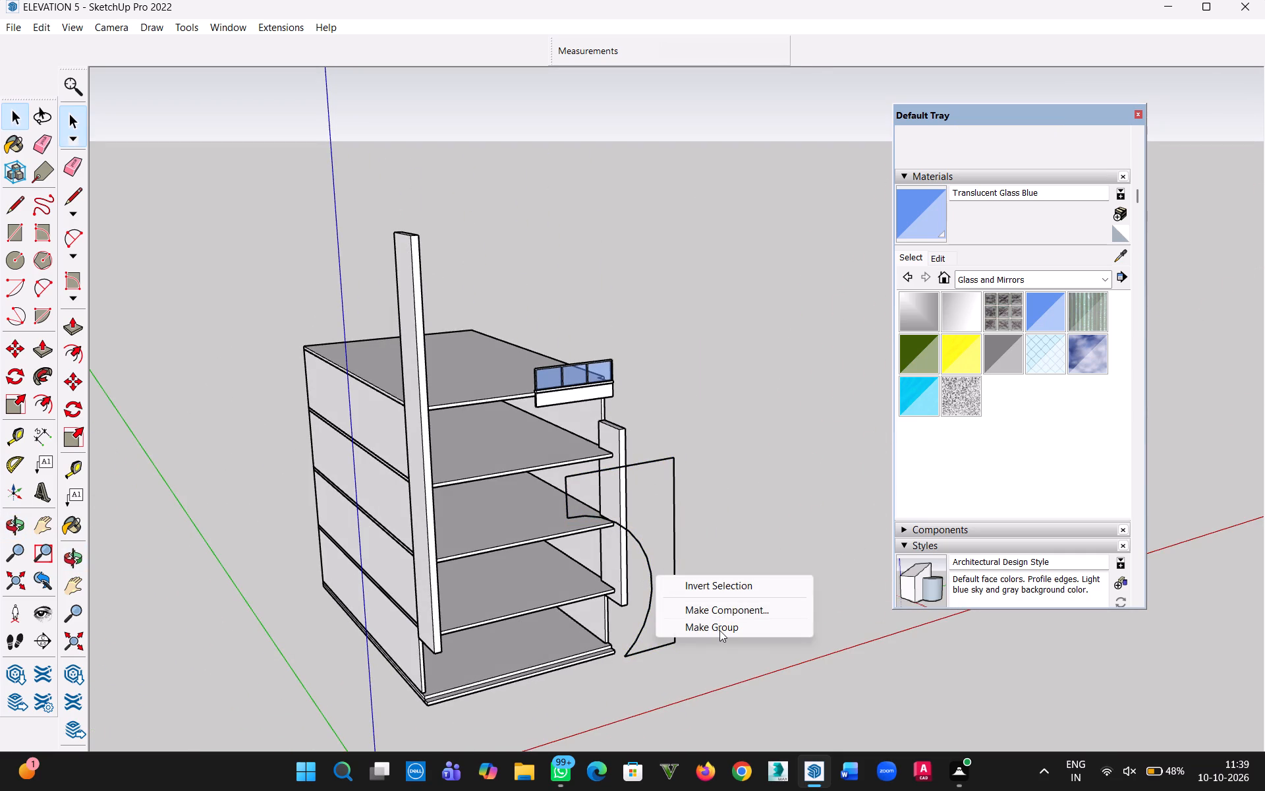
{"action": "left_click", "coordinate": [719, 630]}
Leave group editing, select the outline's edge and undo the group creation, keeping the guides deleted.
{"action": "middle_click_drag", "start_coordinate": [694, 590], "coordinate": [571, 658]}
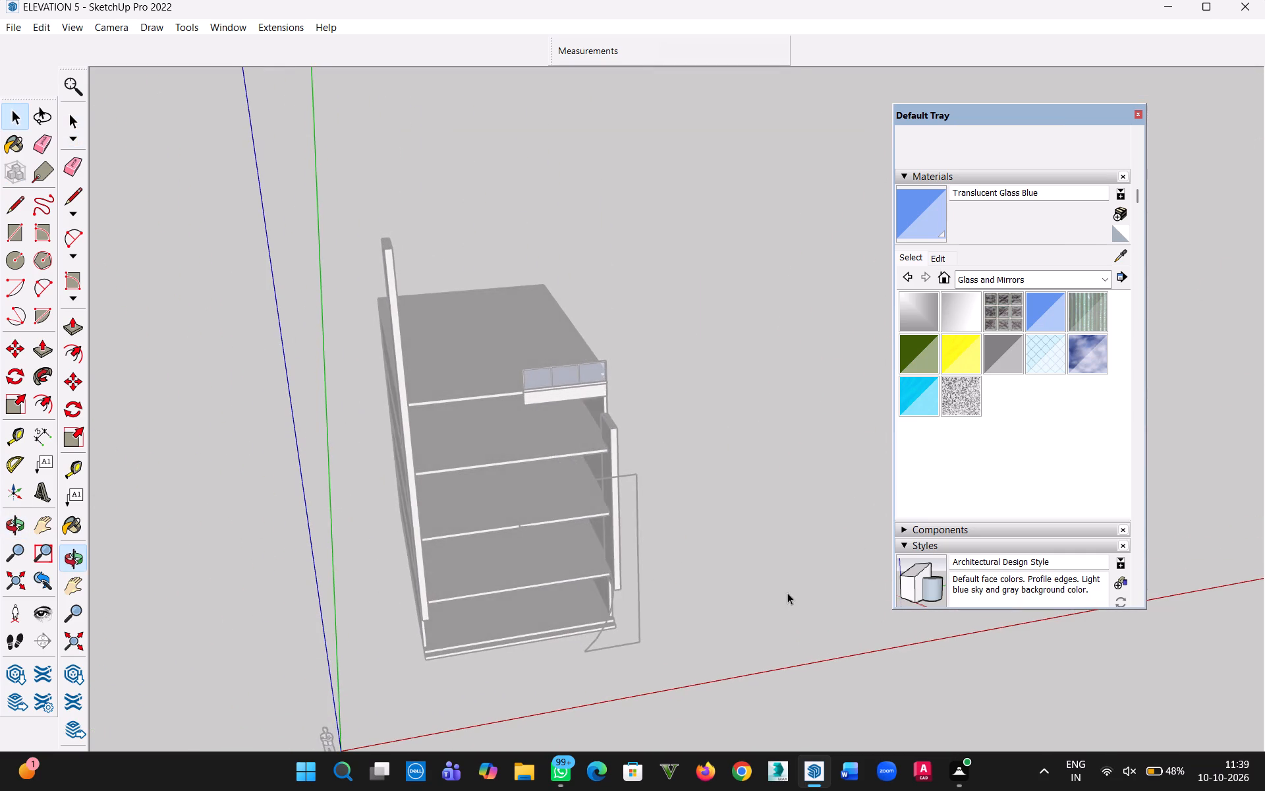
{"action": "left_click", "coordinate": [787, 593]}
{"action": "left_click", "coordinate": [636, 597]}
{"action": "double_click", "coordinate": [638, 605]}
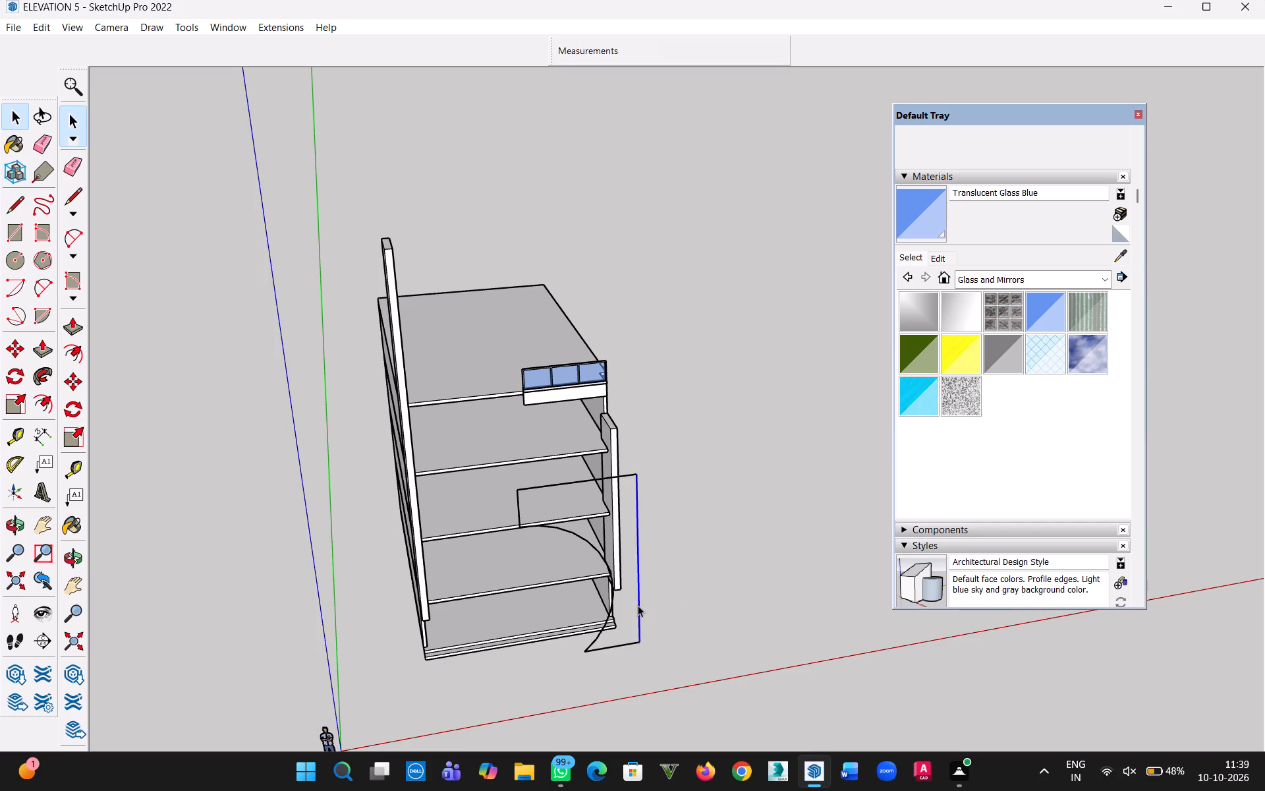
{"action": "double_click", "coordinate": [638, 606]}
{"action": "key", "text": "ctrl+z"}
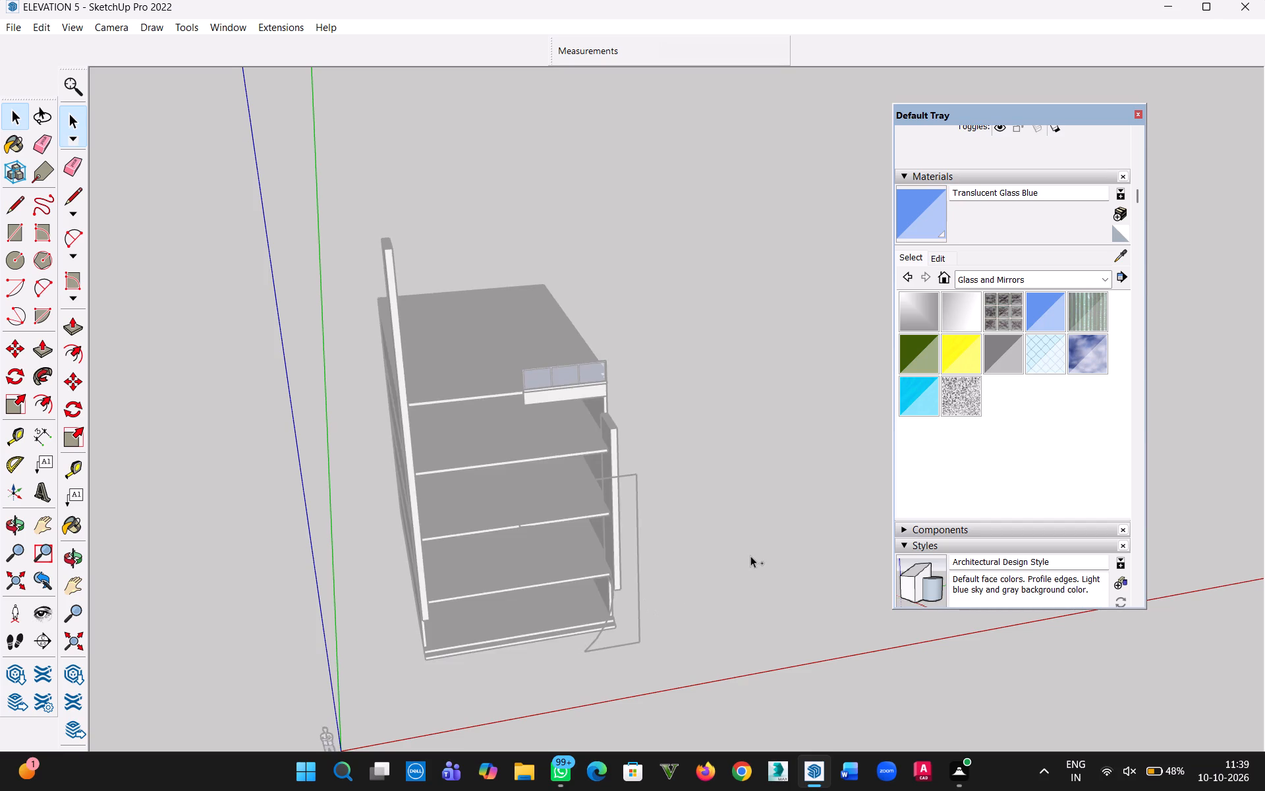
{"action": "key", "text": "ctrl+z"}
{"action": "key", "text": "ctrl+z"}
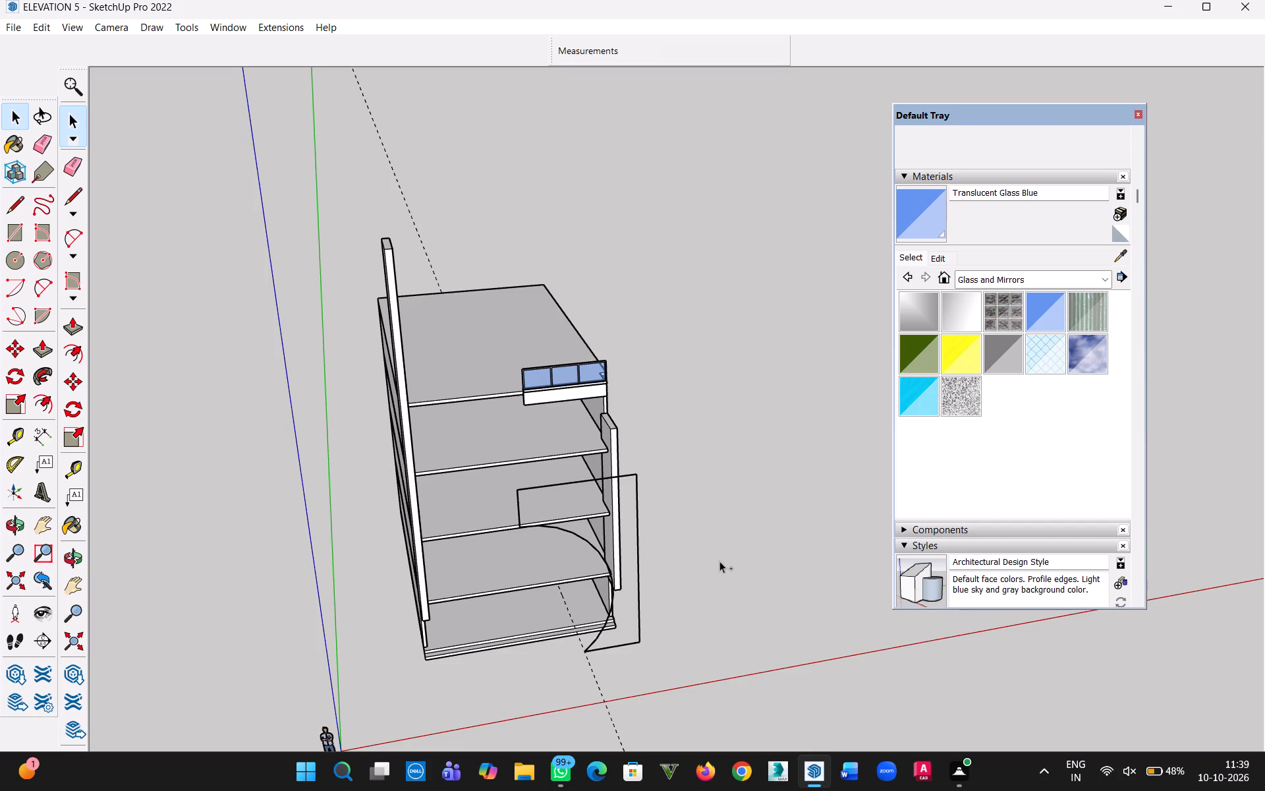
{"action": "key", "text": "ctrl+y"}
Check the curved outline's continuity by selecting all of its connected edges.
{"action": "left_click", "coordinate": [635, 635]}
{"action": "scroll", "coordinate": [661, 627], "scroll_direction": "up", "scroll_amount": 2}
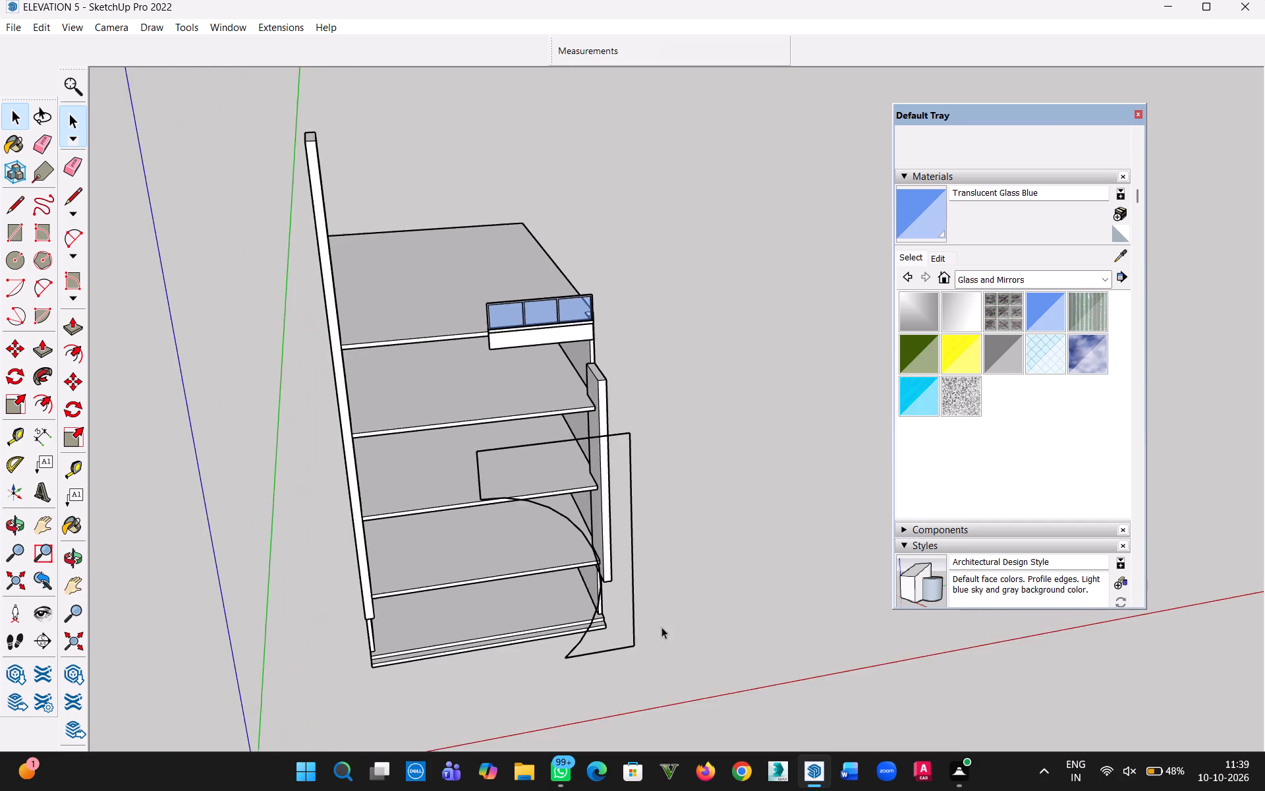
{"action": "scroll", "coordinate": [661, 627], "scroll_direction": "up", "scroll_amount": 4}
{"action": "middle_click_drag", "start_coordinate": [629, 622], "coordinate": [791, 566]}
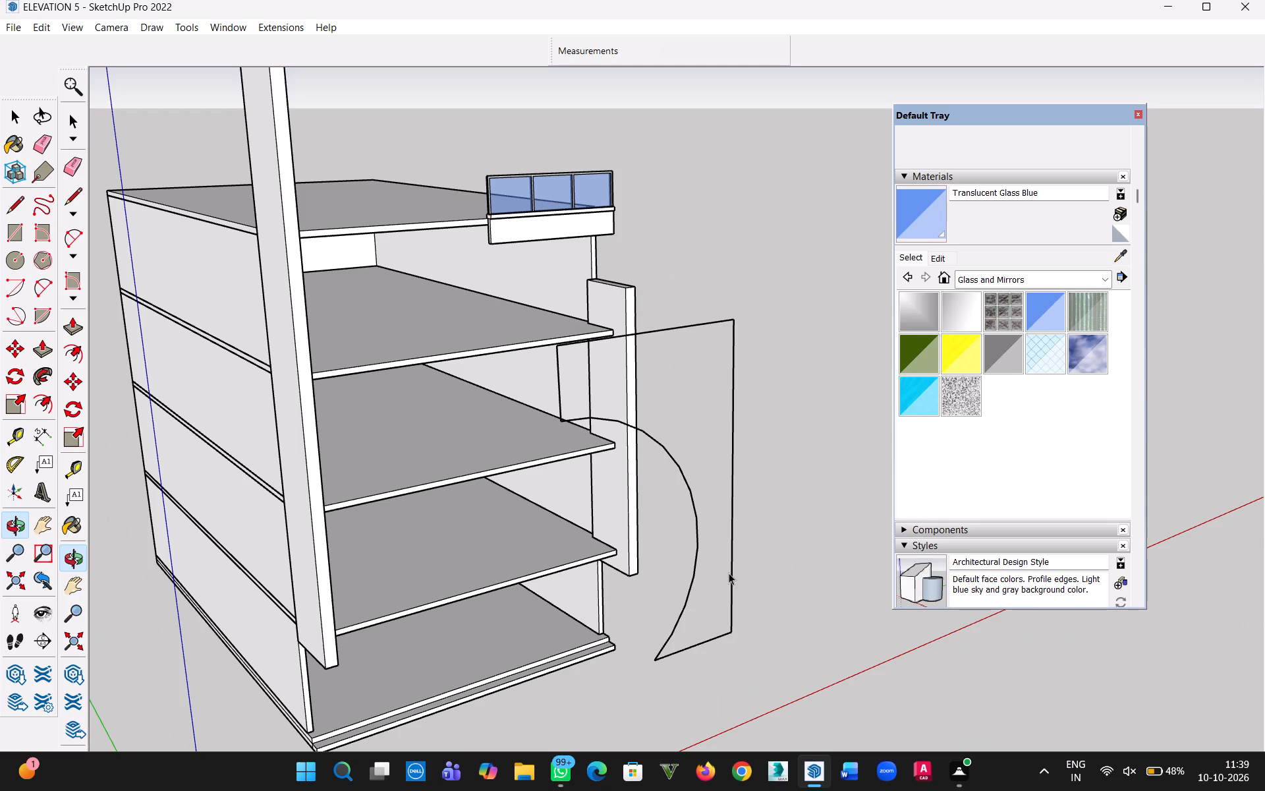
{"action": "left_click", "coordinate": [729, 573]}
{"action": "triple_click", "coordinate": [733, 577]}
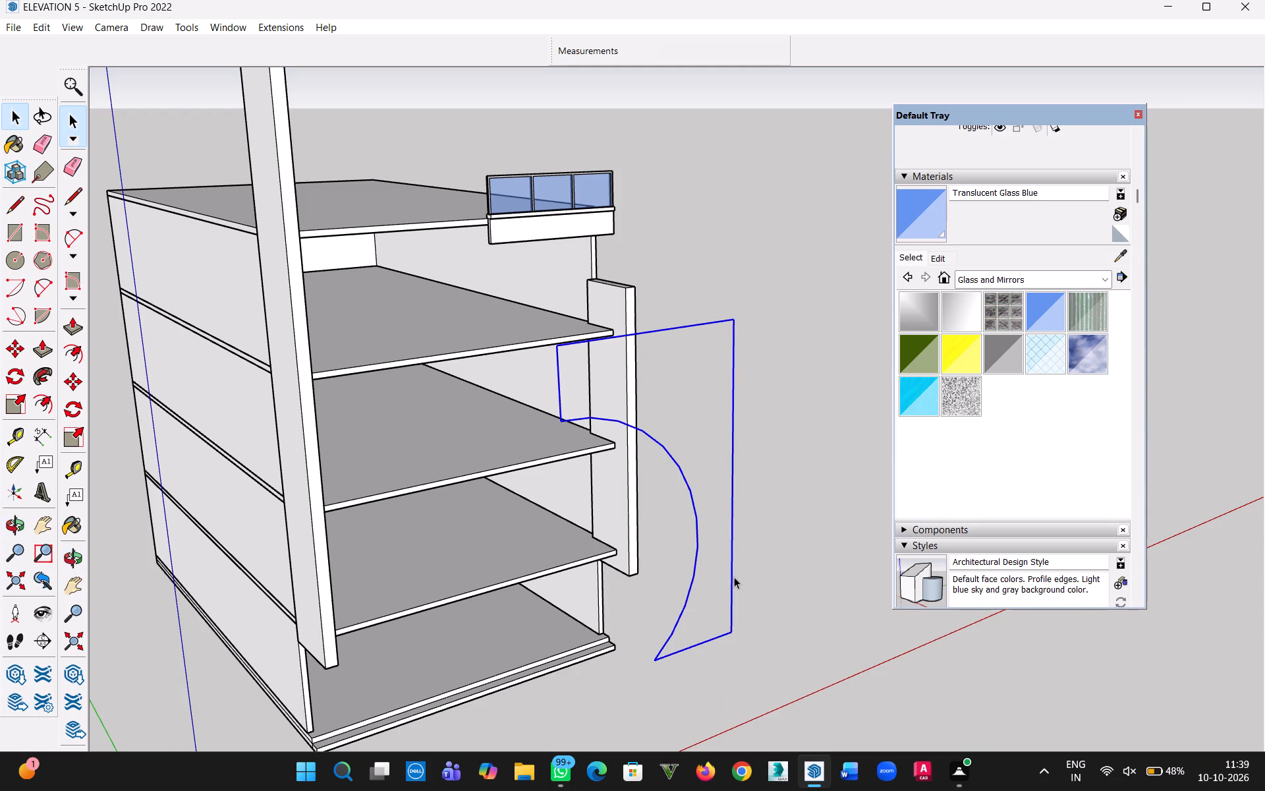
Draw a rectangle of about 16' by 26' 4" over the outline, from its upper inner corner to the diagonally opposite lower corner.
{"action": "middle_click_drag", "start_coordinate": [750, 559], "coordinate": [670, 668]}
{"action": "scroll", "coordinate": [700, 652], "scroll_direction": "up", "scroll_amount": 1}
{"action": "key", "text": "r"}
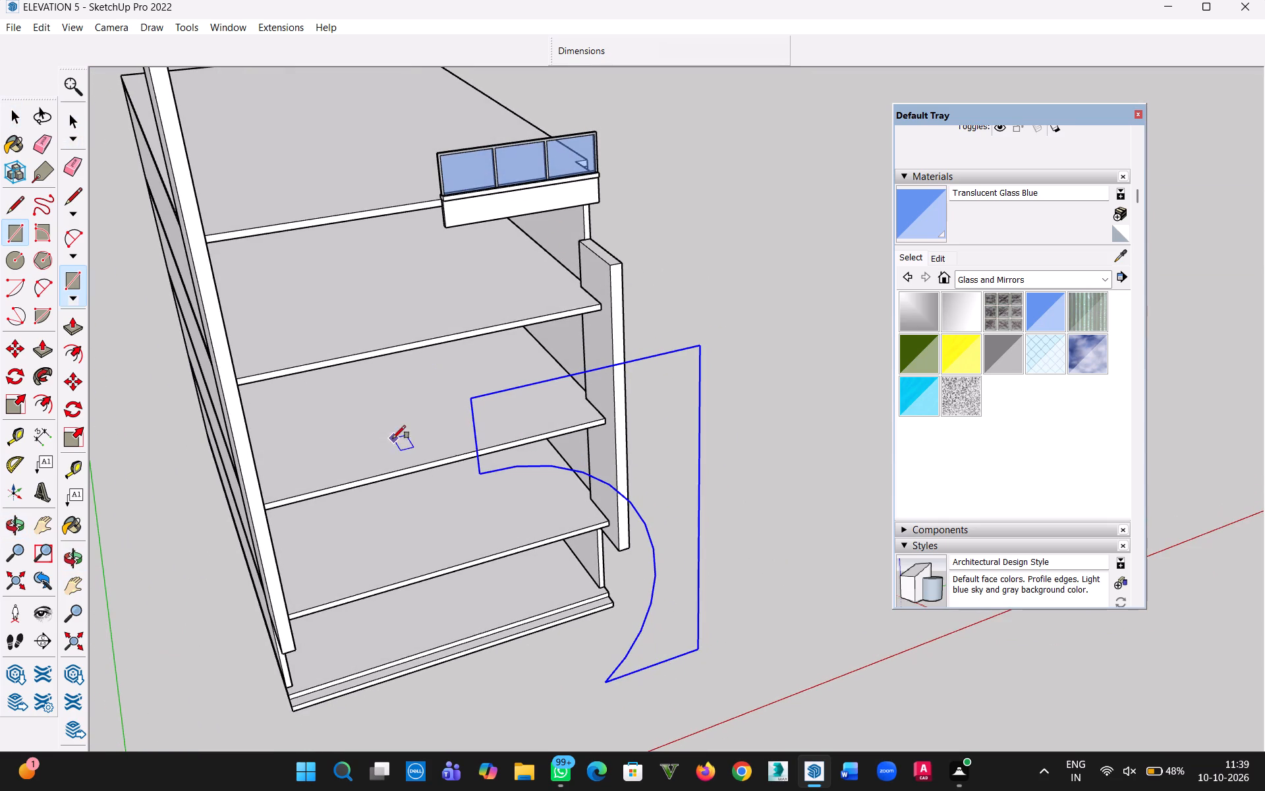
{"action": "left_click", "coordinate": [470, 403]}
{"action": "left_click", "coordinate": [700, 653]}
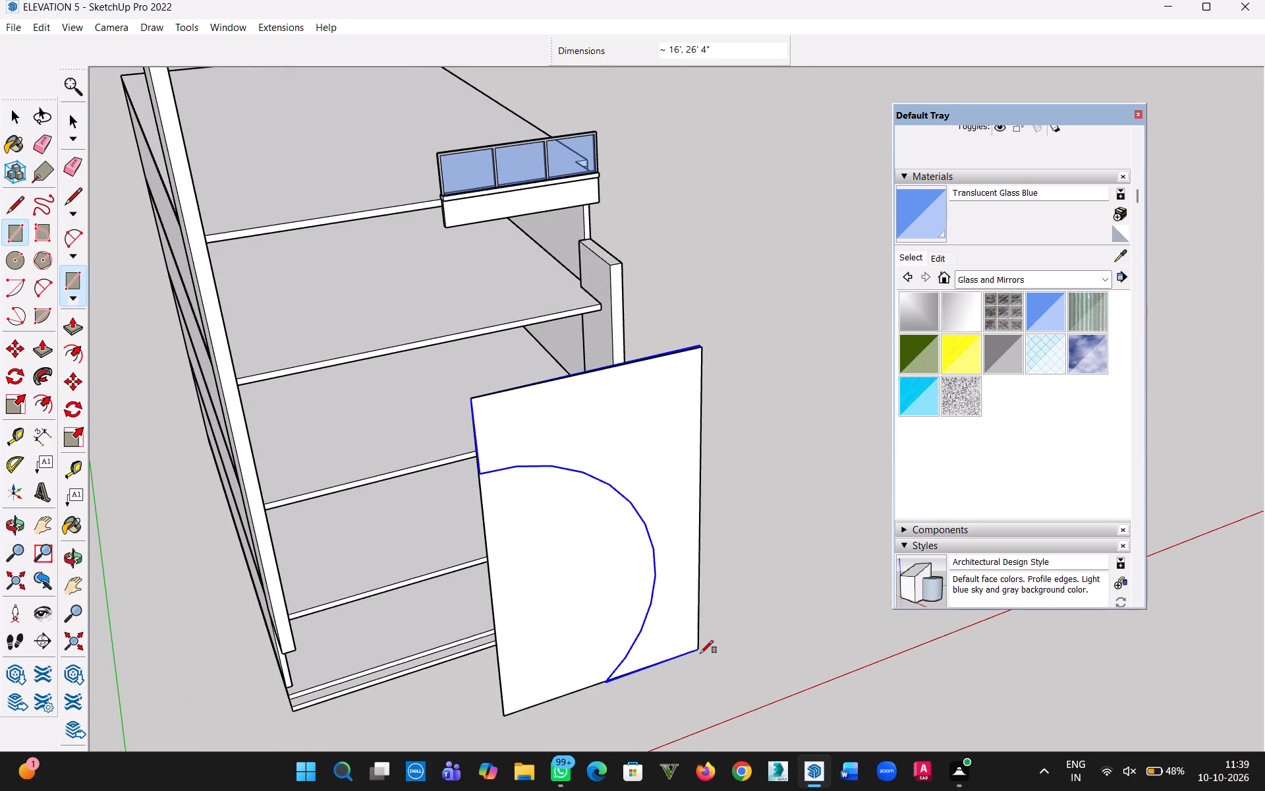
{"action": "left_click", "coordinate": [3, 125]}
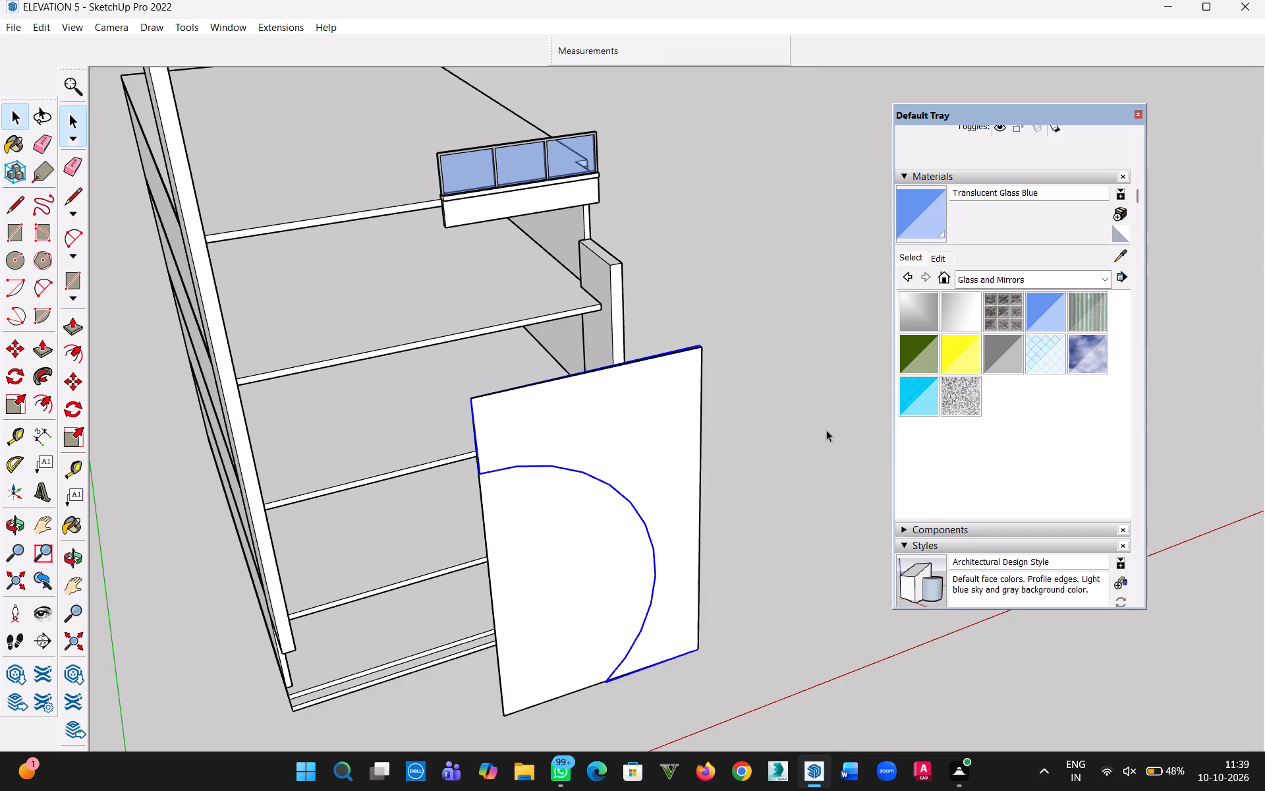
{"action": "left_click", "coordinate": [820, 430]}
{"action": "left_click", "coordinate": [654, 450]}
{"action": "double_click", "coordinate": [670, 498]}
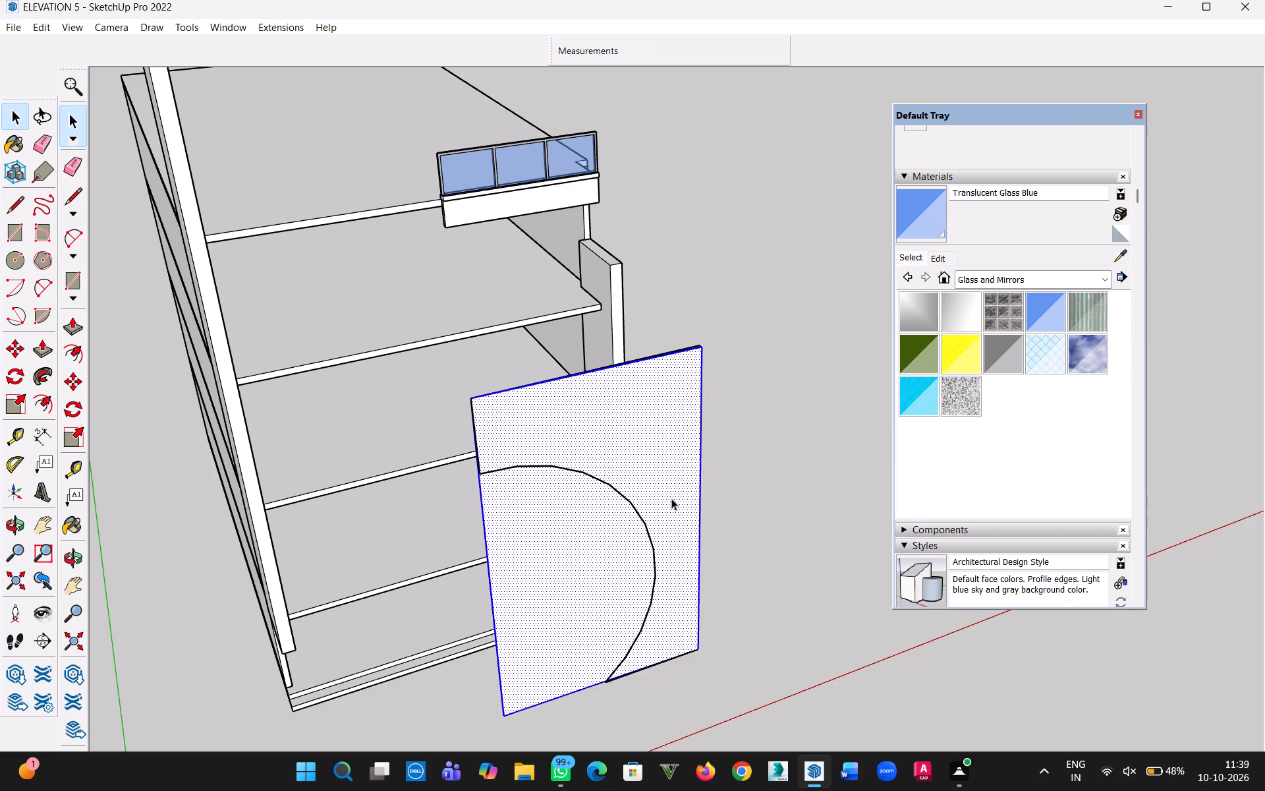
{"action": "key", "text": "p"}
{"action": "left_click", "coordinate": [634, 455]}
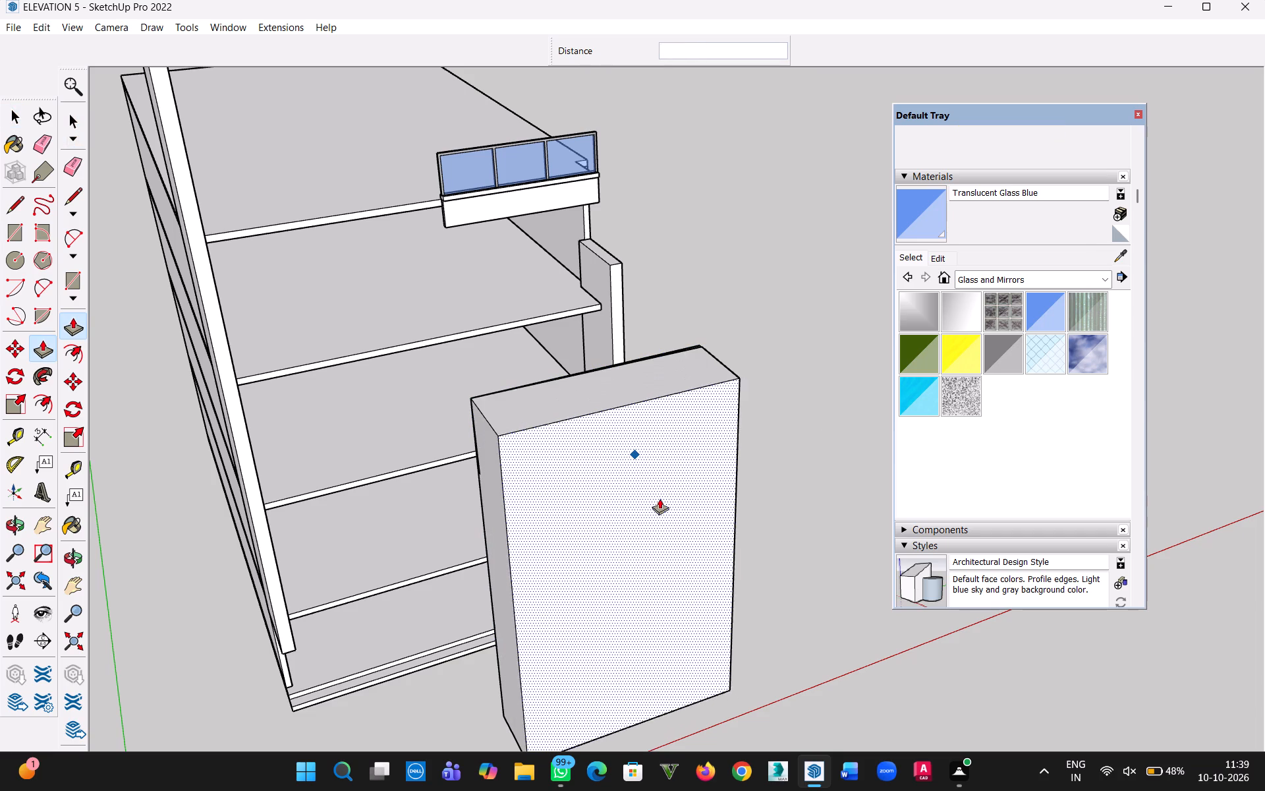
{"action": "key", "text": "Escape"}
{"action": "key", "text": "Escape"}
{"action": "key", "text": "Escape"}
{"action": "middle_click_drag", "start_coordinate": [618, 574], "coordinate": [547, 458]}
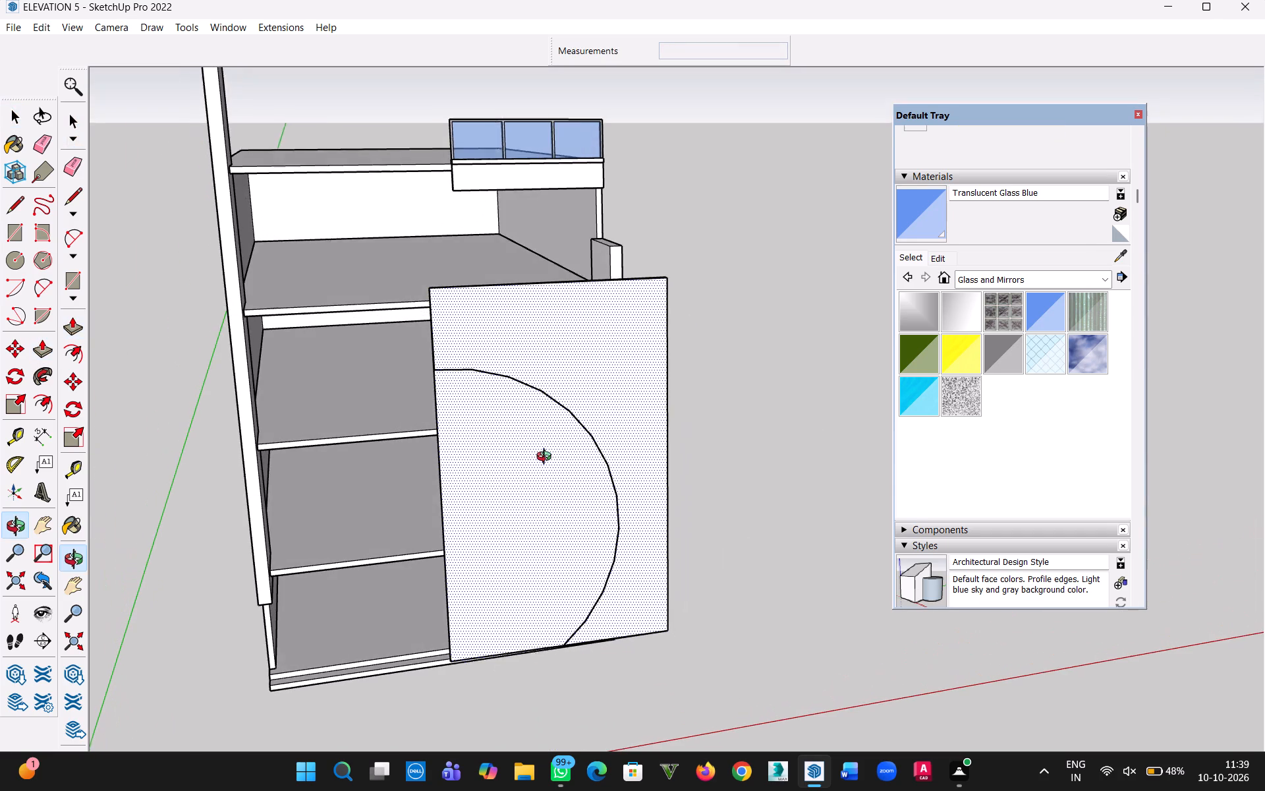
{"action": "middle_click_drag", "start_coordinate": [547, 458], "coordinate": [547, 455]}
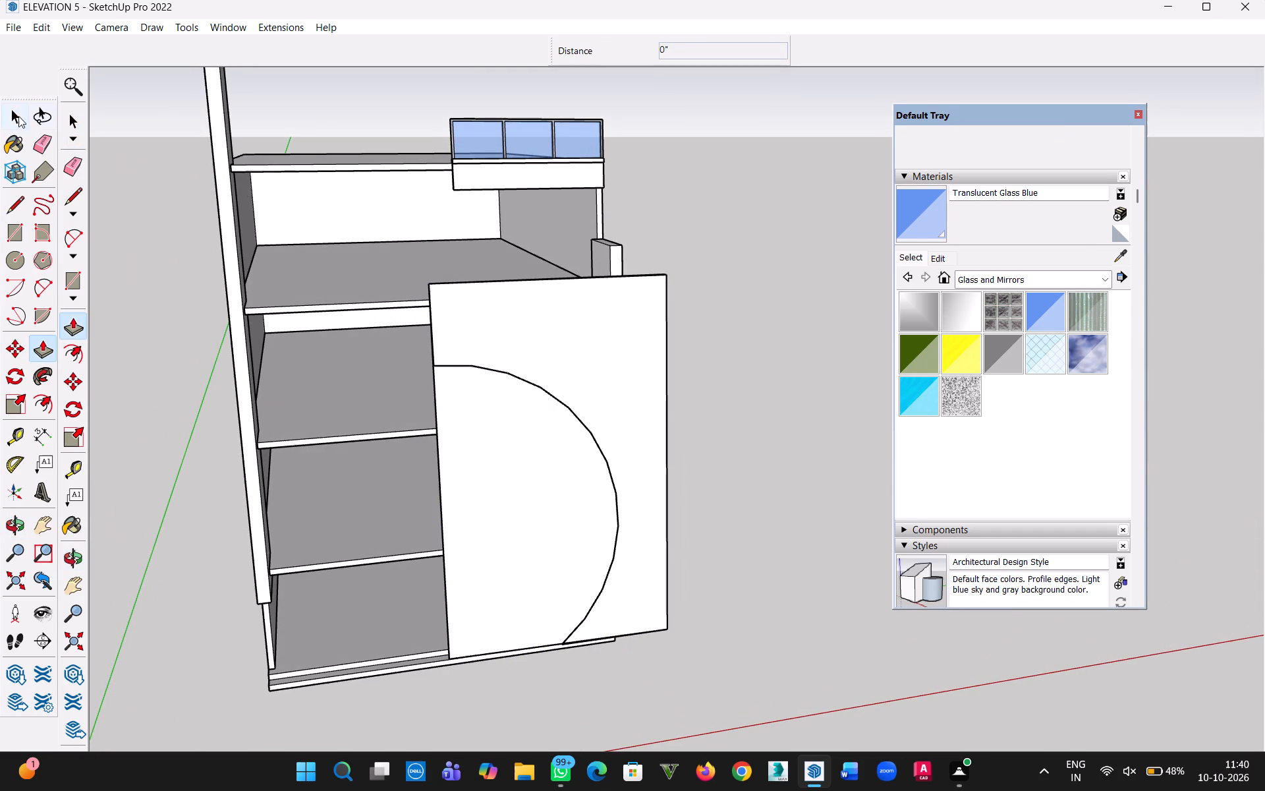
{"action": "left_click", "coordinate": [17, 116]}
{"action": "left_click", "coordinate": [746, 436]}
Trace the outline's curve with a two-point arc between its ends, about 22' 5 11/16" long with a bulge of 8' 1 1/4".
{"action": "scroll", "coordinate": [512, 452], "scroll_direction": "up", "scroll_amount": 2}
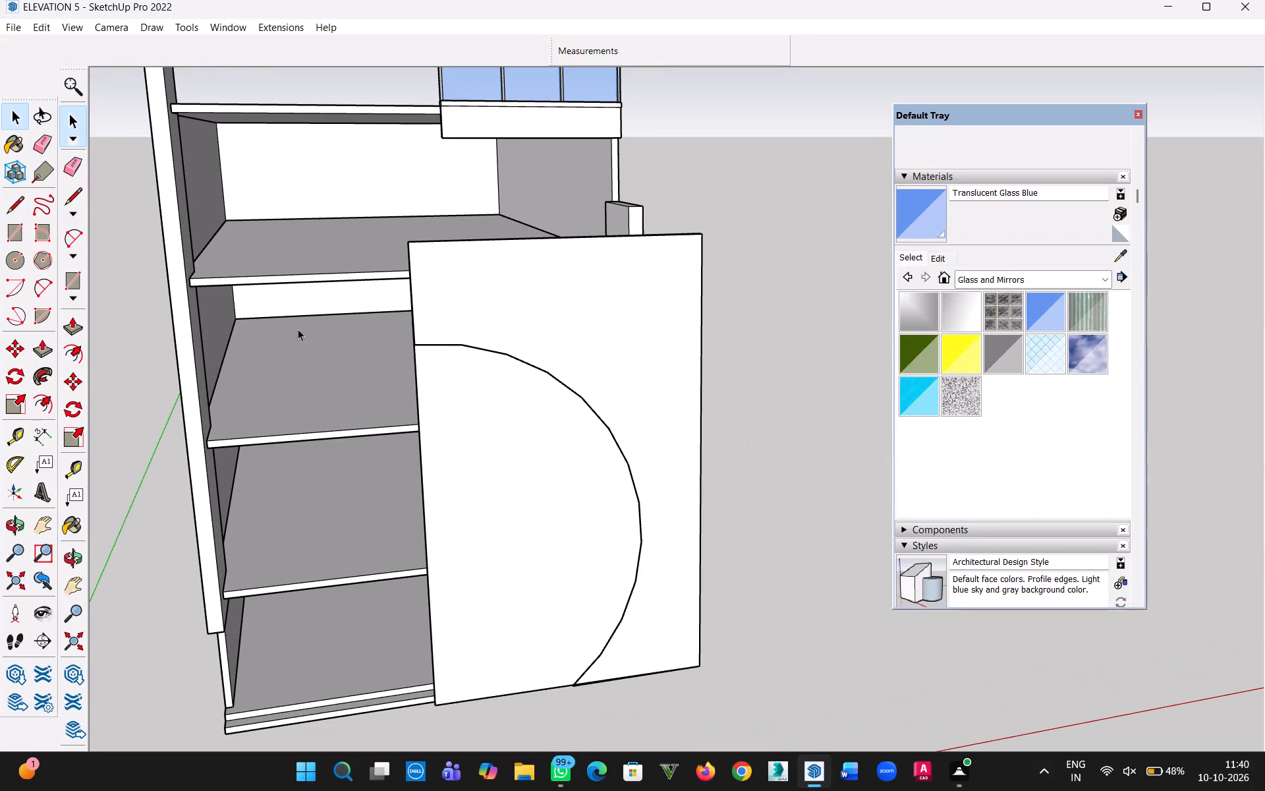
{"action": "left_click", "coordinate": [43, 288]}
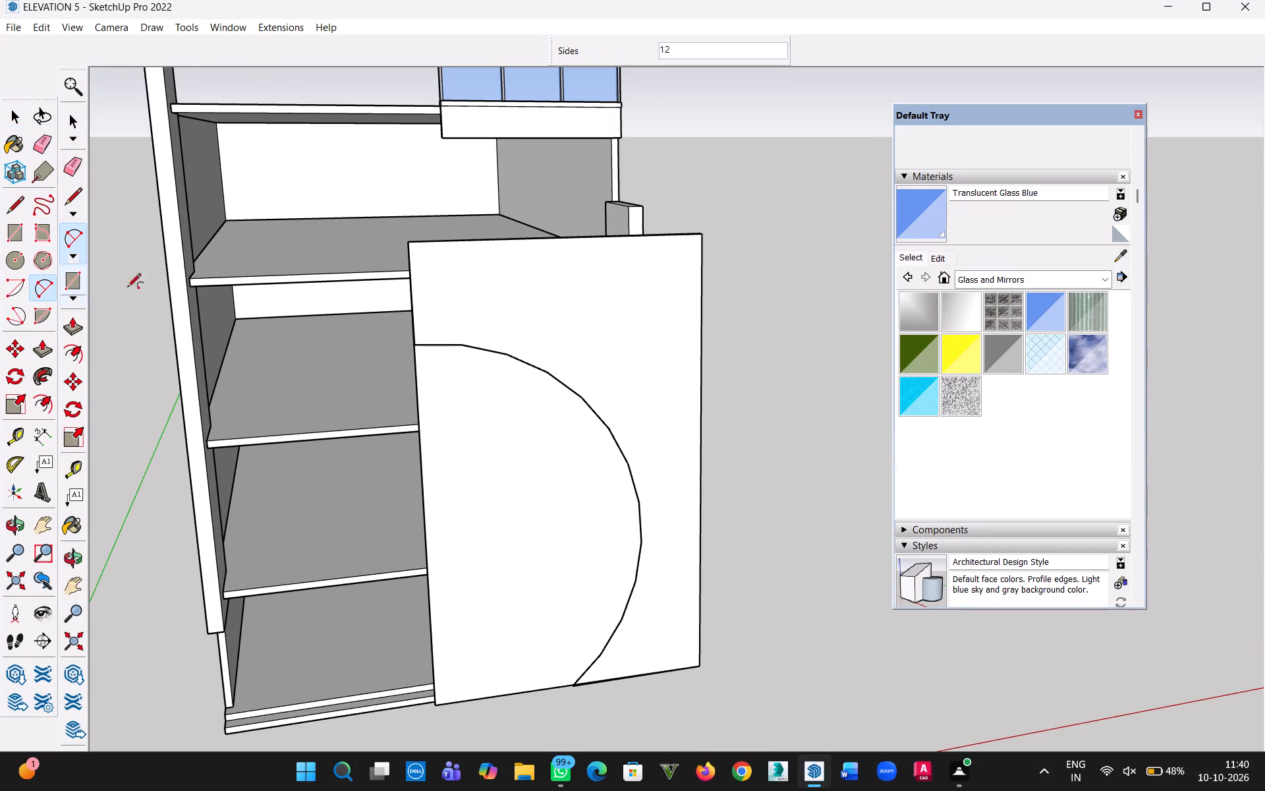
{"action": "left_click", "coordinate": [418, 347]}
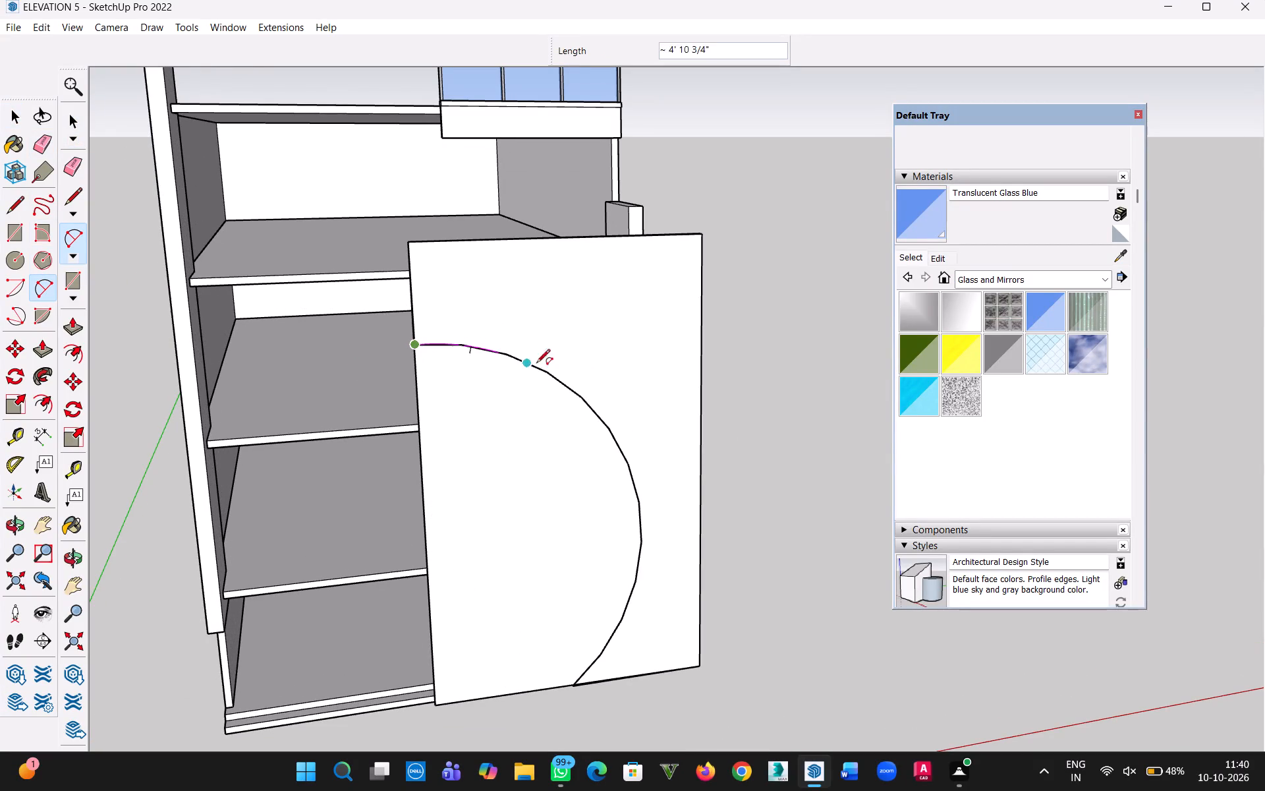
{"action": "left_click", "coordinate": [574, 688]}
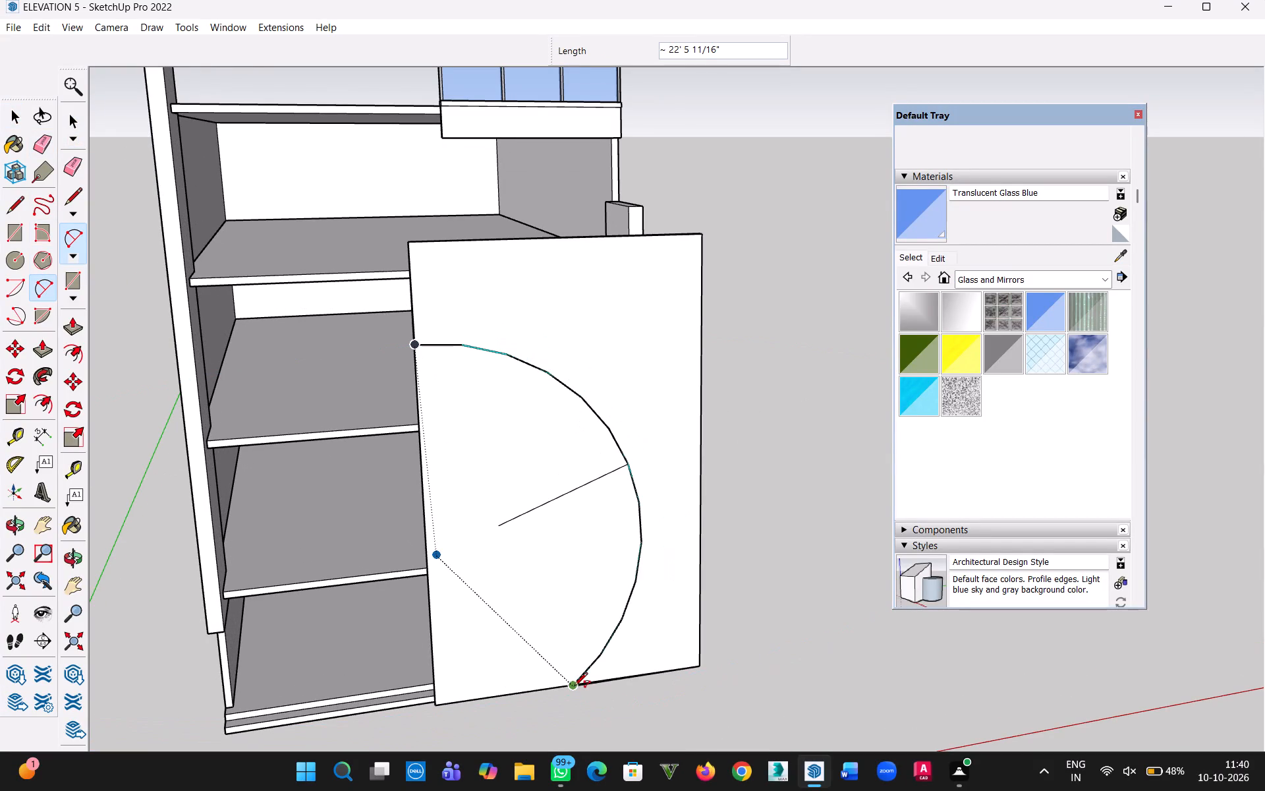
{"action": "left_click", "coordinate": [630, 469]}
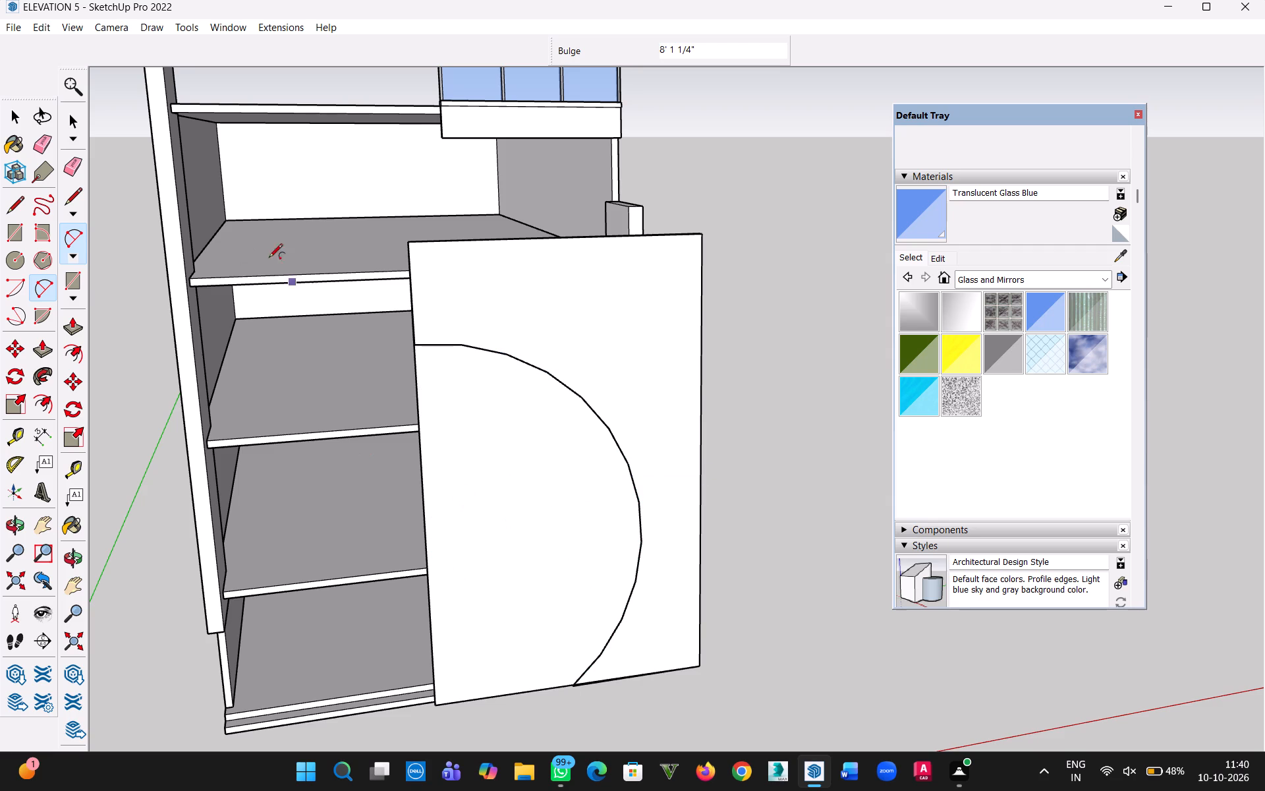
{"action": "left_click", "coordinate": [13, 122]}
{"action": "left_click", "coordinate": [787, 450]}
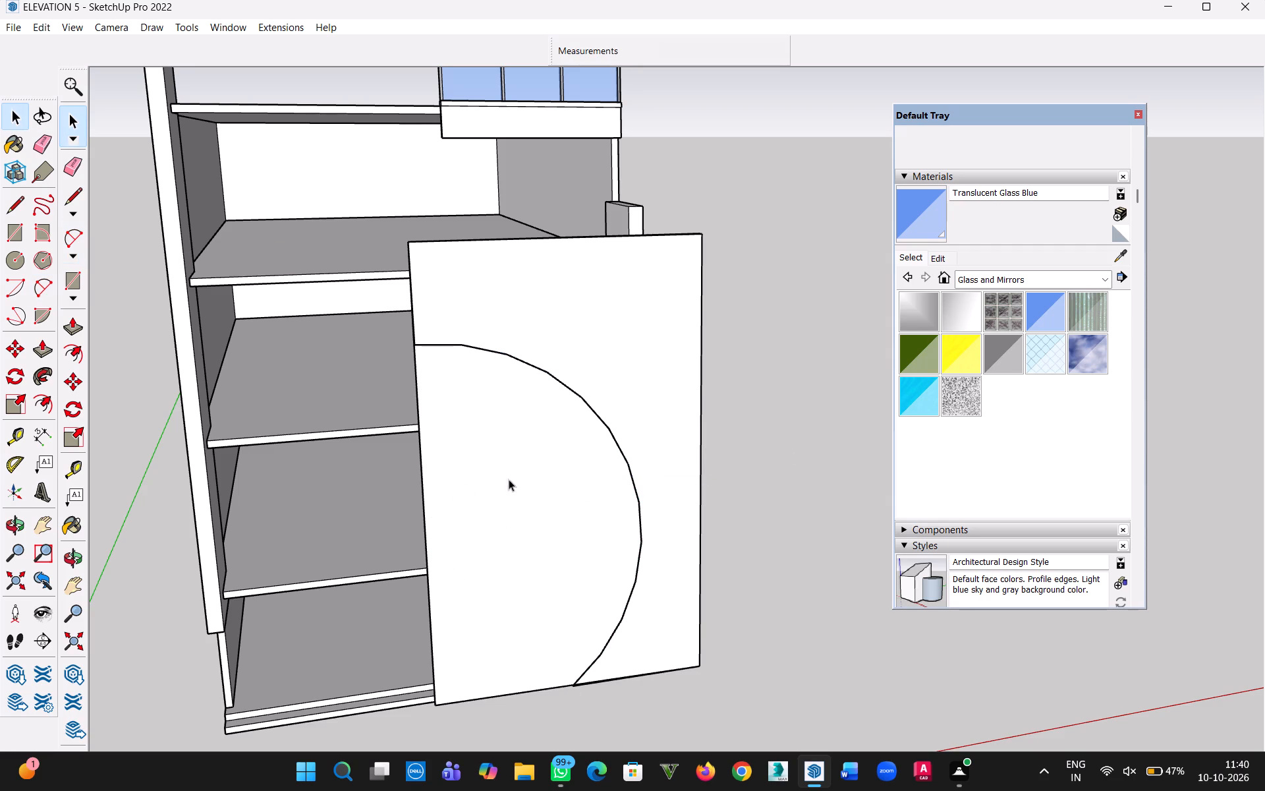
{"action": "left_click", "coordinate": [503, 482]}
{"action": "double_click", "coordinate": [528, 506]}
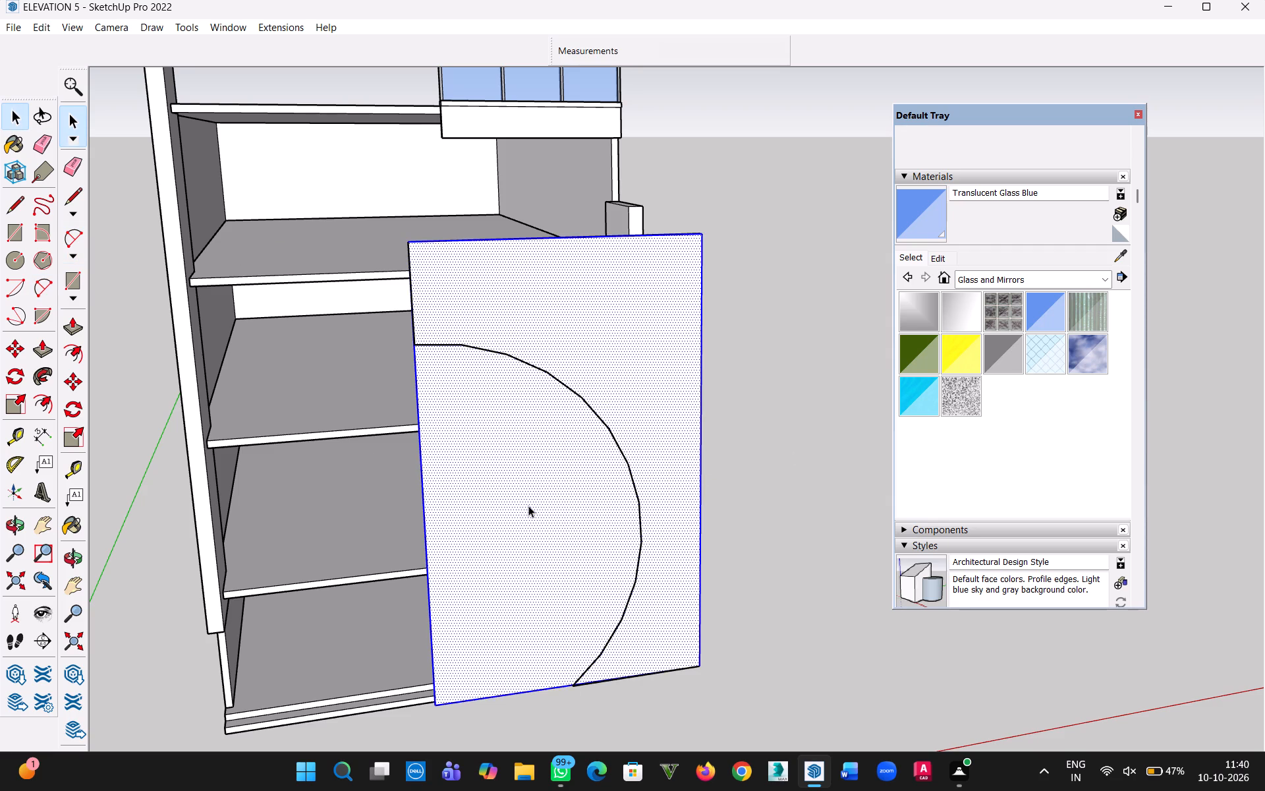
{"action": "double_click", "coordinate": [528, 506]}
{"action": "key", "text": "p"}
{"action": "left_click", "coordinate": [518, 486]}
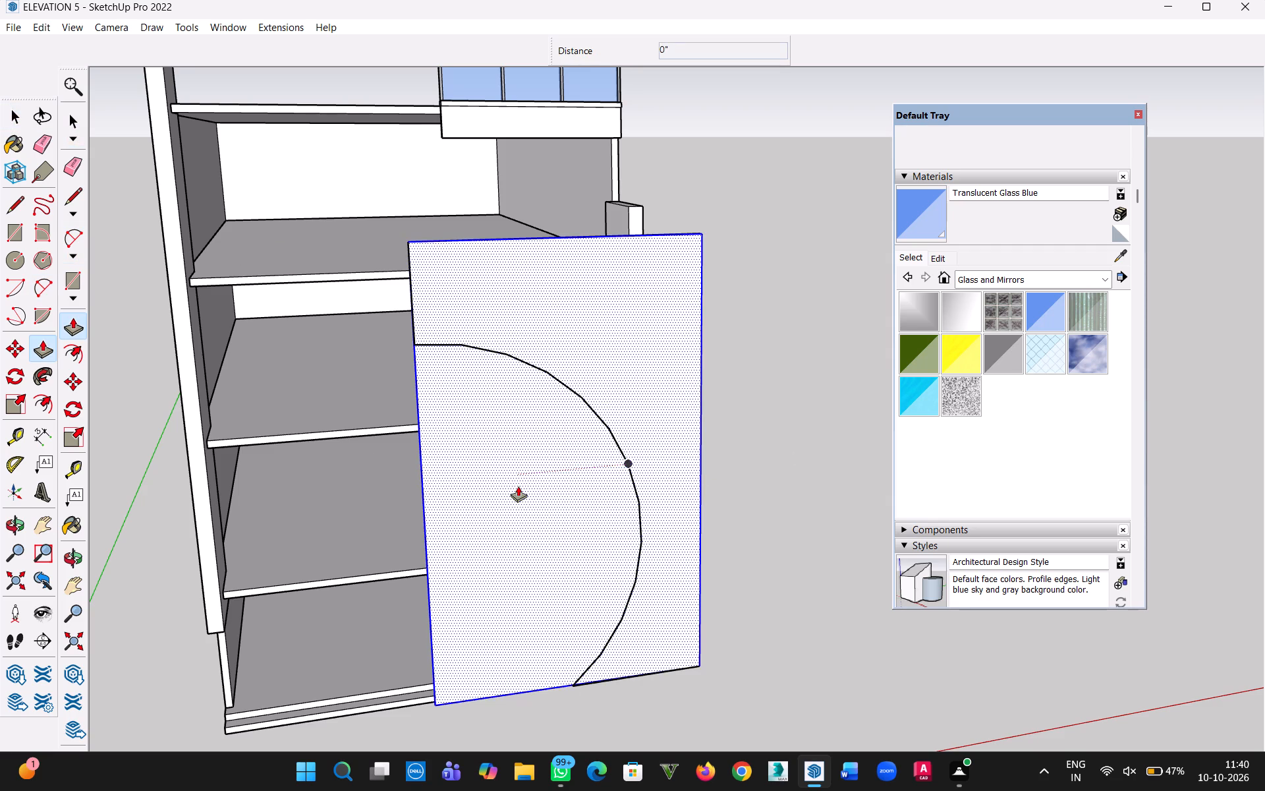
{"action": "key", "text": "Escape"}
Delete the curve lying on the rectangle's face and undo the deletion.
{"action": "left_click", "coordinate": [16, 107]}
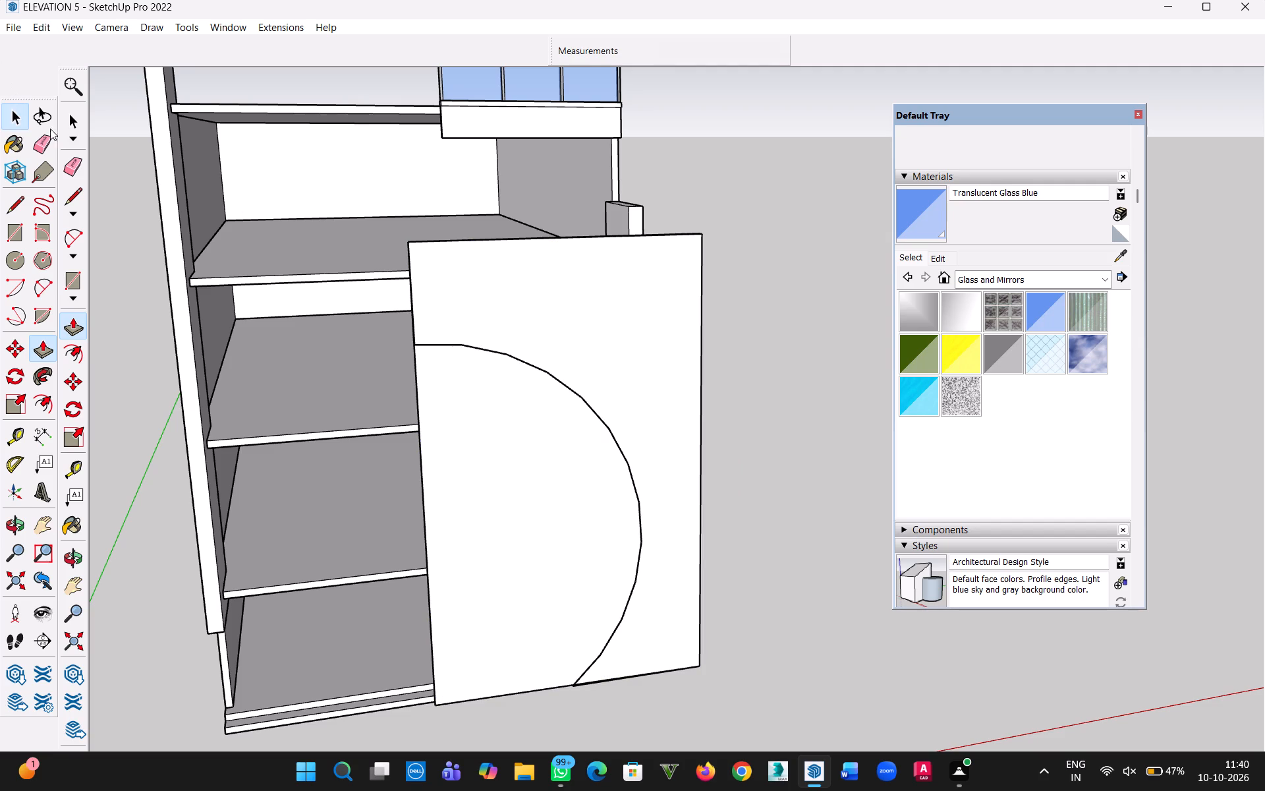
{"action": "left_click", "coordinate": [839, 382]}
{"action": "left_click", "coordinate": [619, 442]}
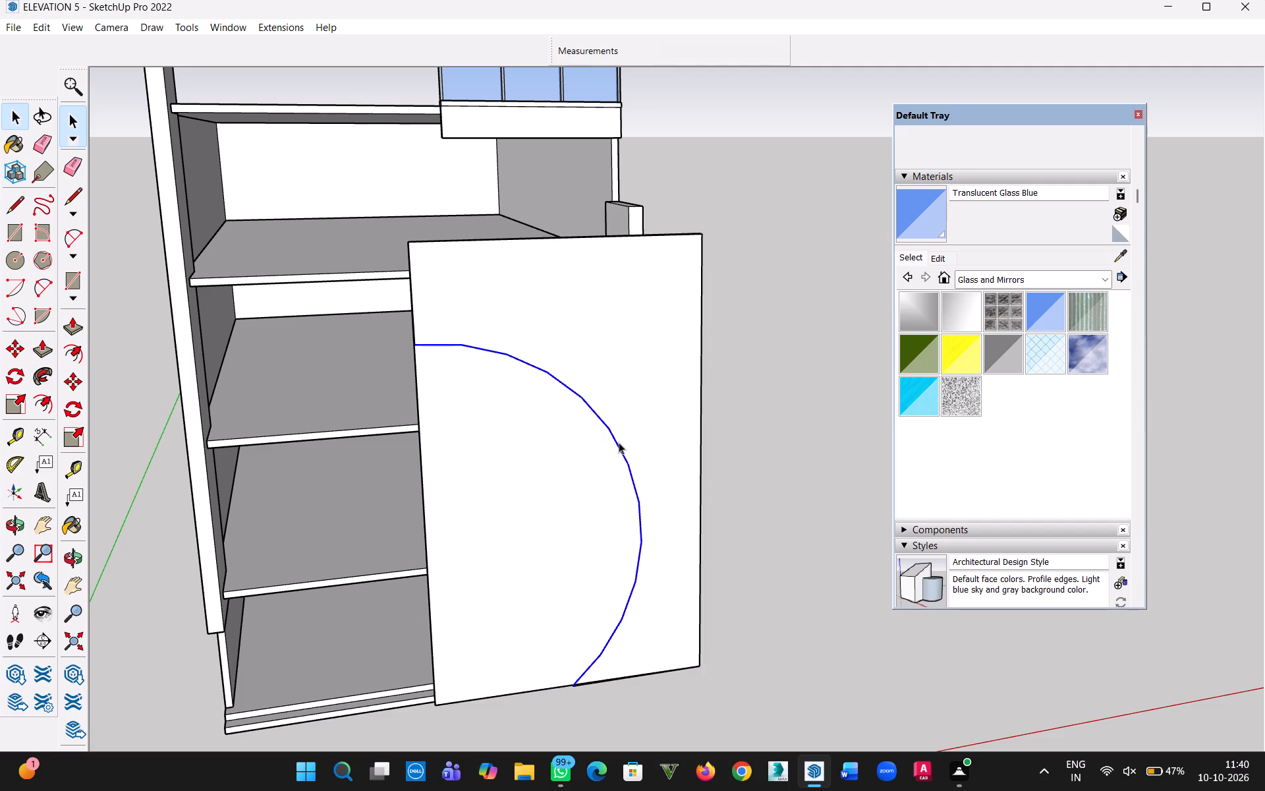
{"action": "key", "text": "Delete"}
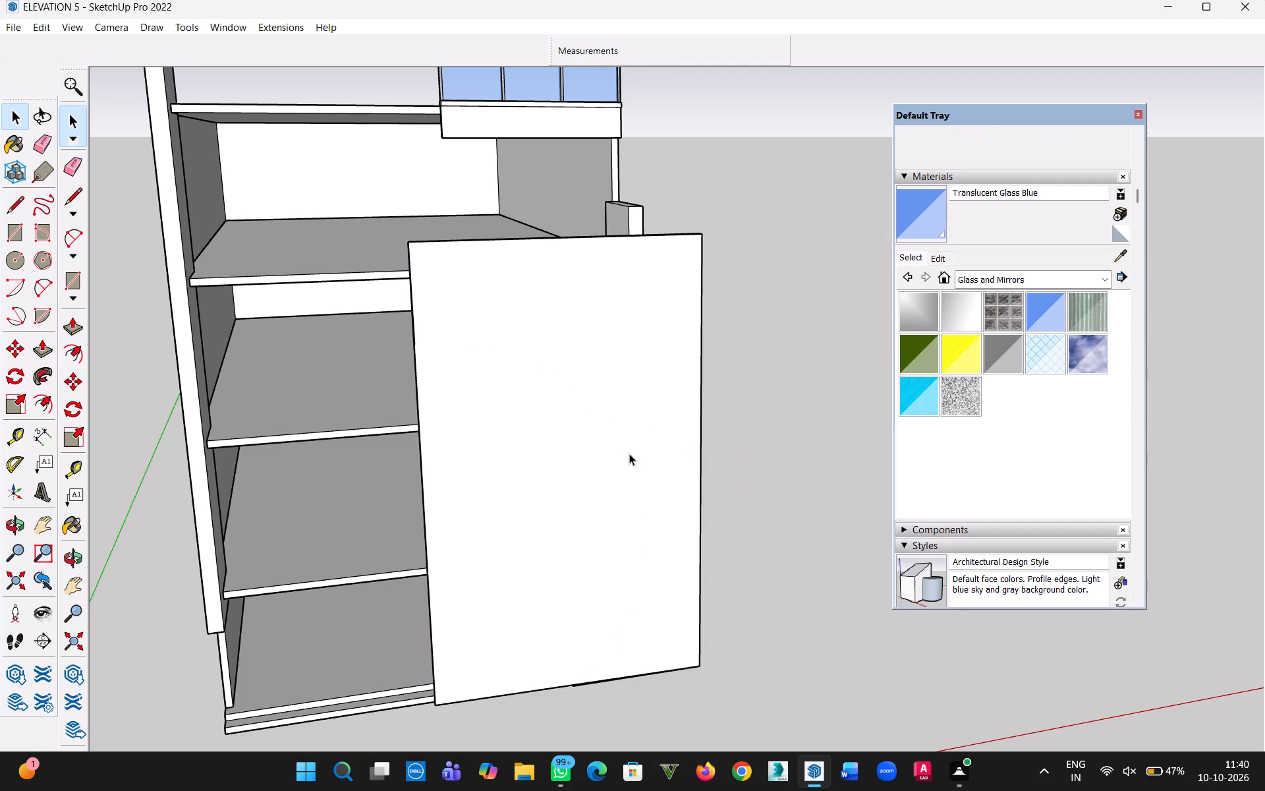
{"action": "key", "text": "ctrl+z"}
Undo the traced arc and the large rectangle so only the curved outline's edges are left.
{"action": "left_click", "coordinate": [546, 329]}
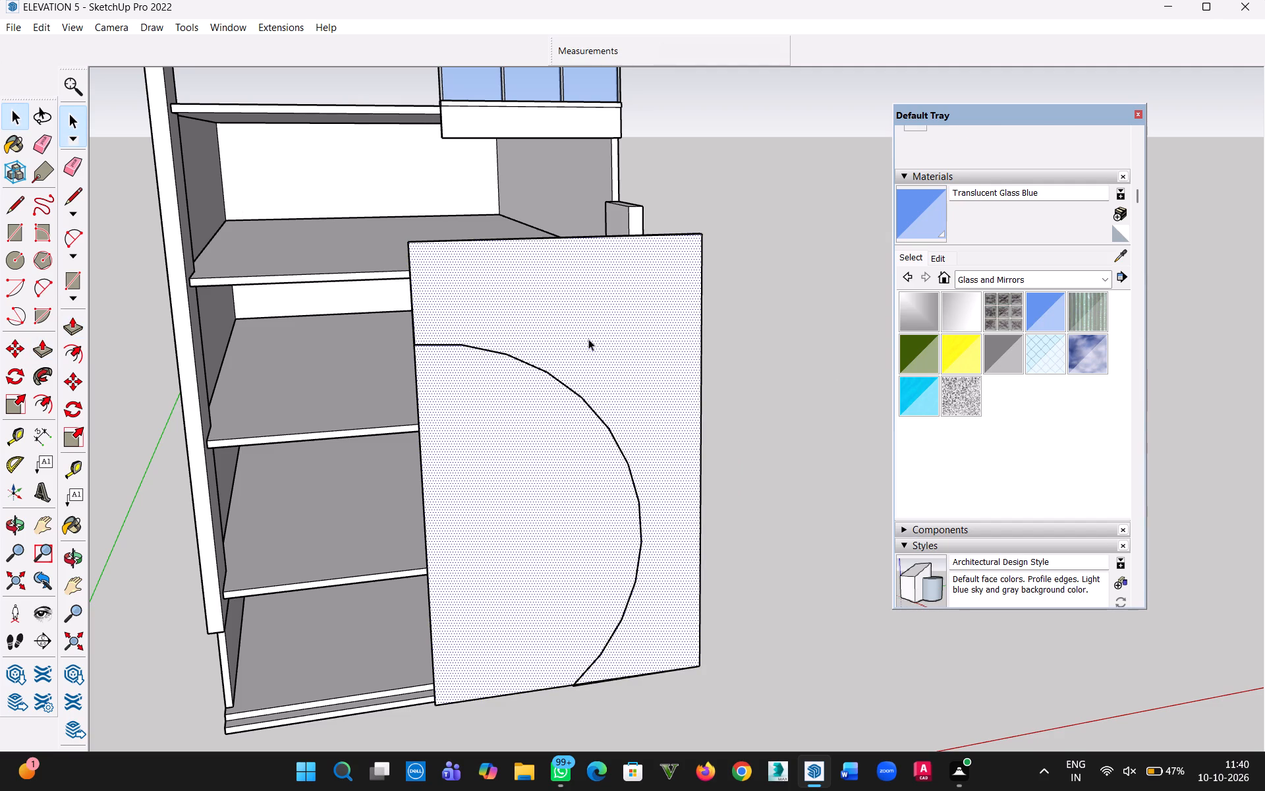
{"action": "double_click", "coordinate": [588, 339]}
{"action": "left_click", "coordinate": [758, 382]}
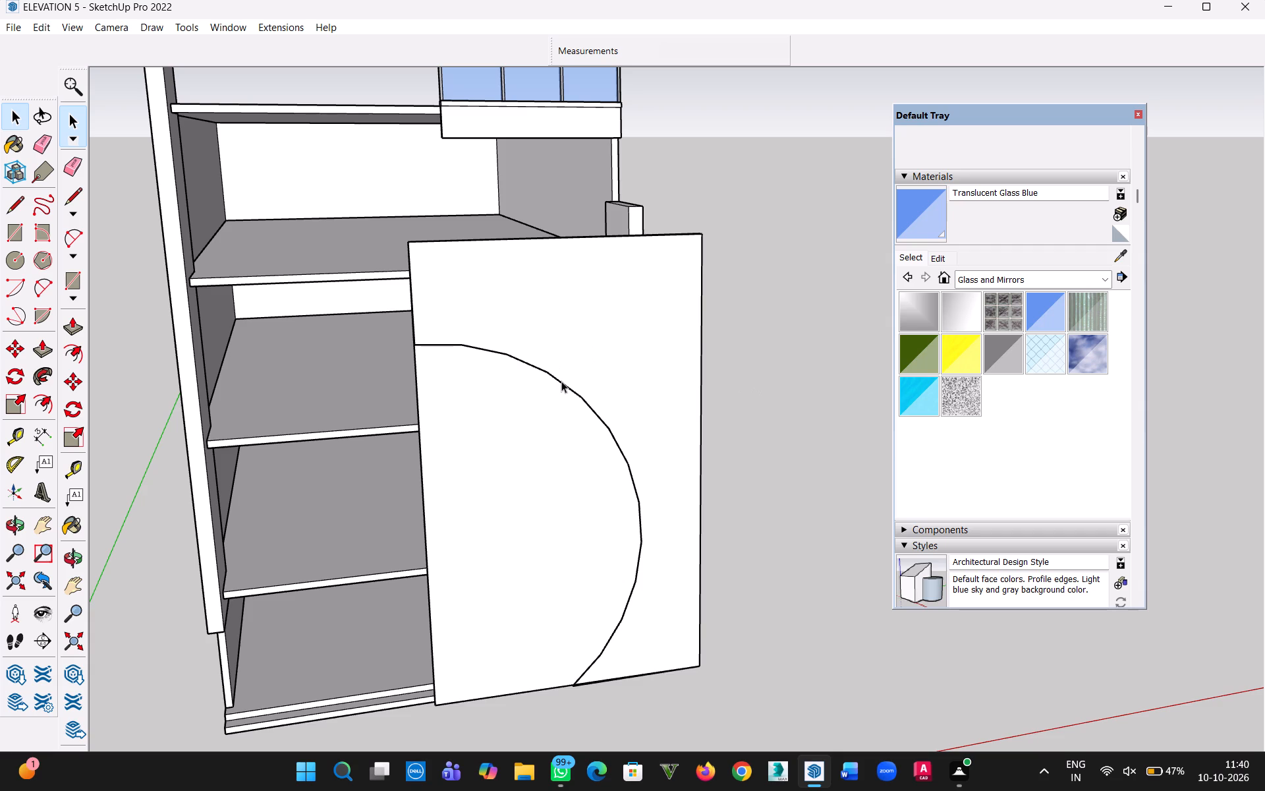
{"action": "key", "text": "ctrl+z"}
{"action": "key", "text": "ctrl+z"}
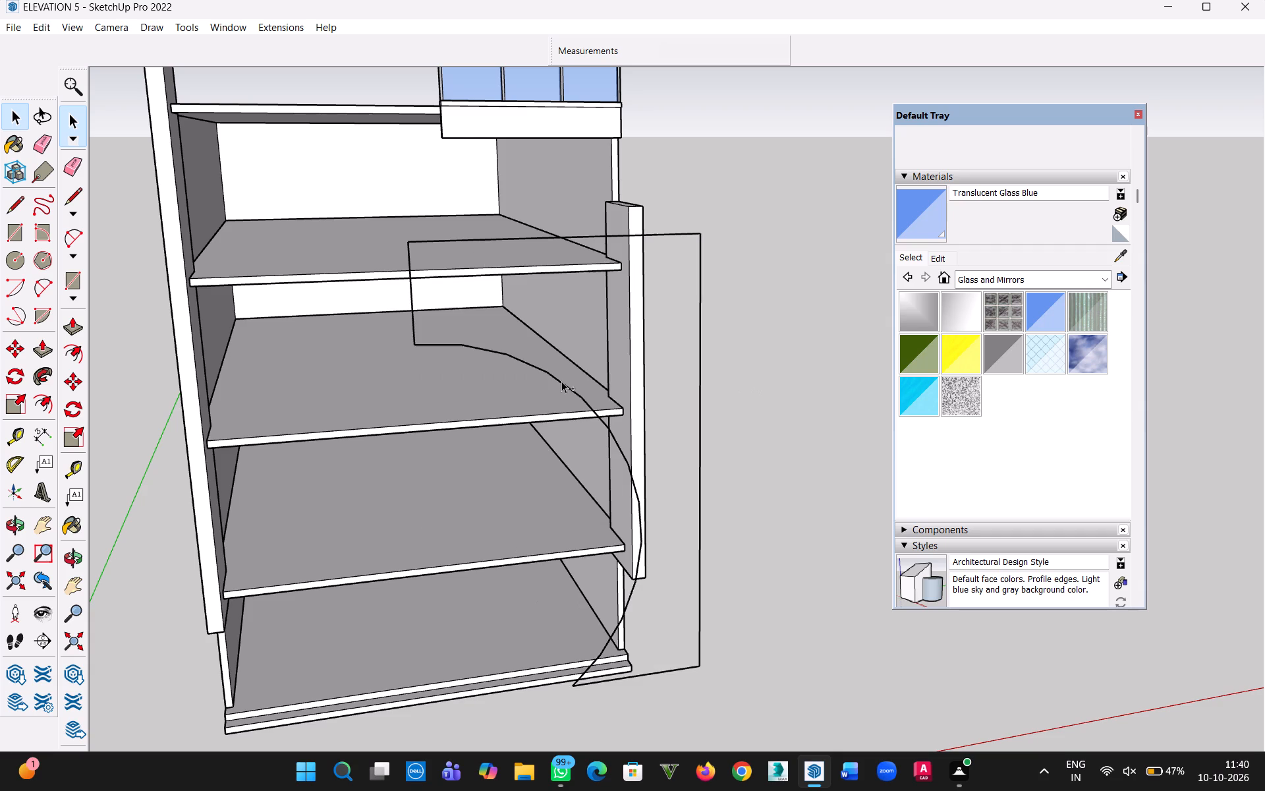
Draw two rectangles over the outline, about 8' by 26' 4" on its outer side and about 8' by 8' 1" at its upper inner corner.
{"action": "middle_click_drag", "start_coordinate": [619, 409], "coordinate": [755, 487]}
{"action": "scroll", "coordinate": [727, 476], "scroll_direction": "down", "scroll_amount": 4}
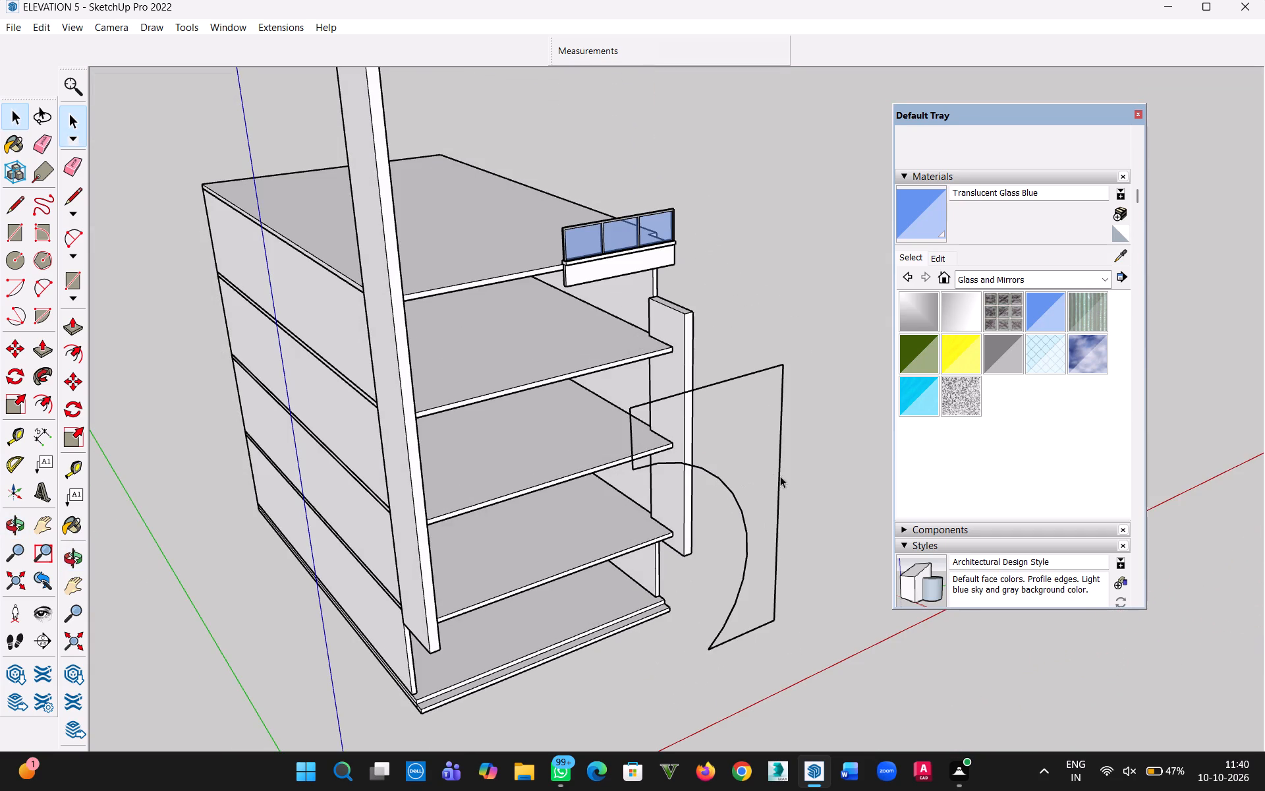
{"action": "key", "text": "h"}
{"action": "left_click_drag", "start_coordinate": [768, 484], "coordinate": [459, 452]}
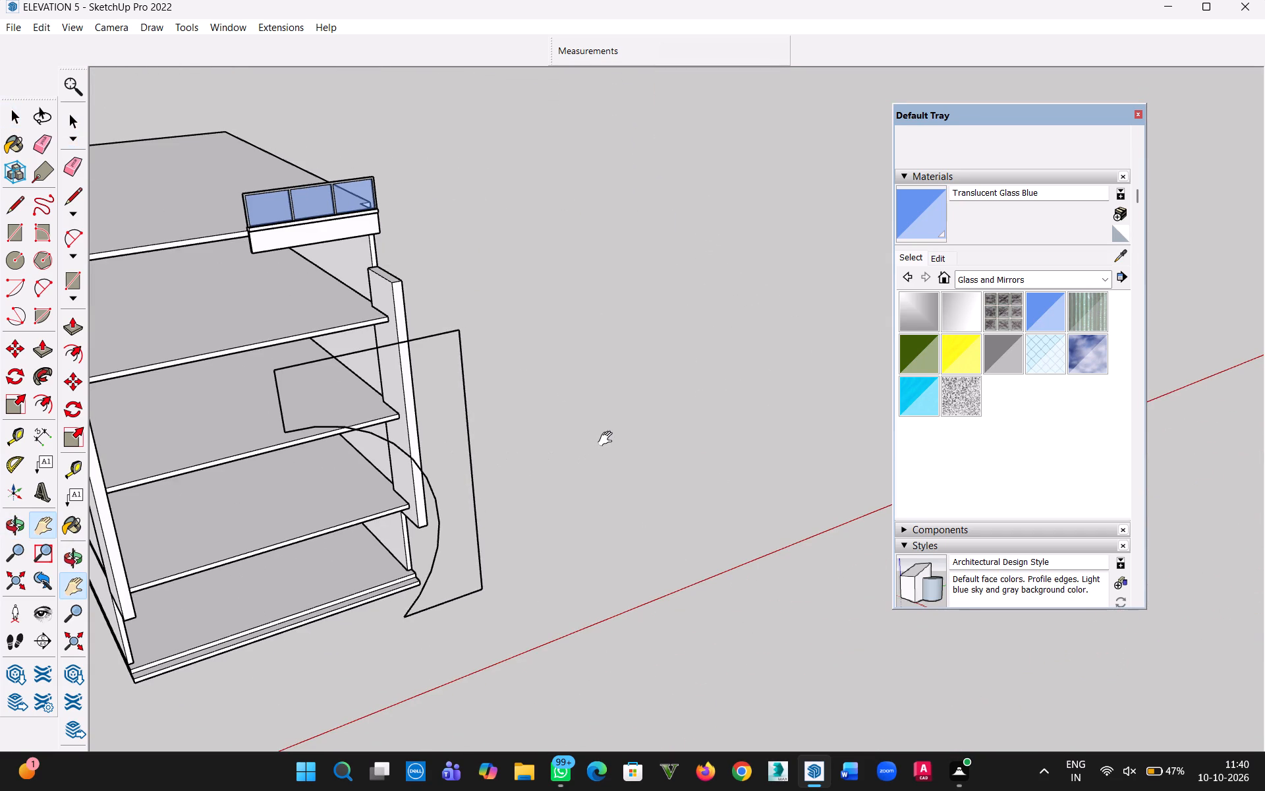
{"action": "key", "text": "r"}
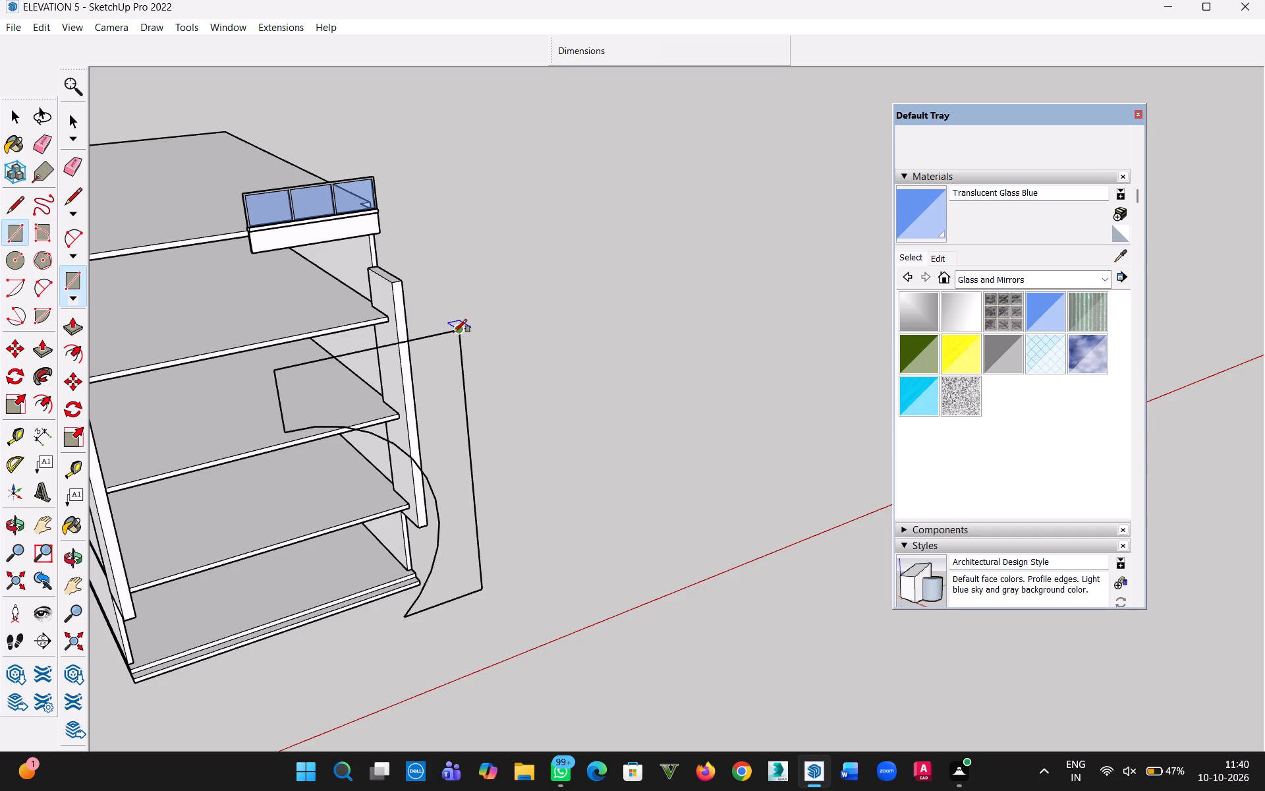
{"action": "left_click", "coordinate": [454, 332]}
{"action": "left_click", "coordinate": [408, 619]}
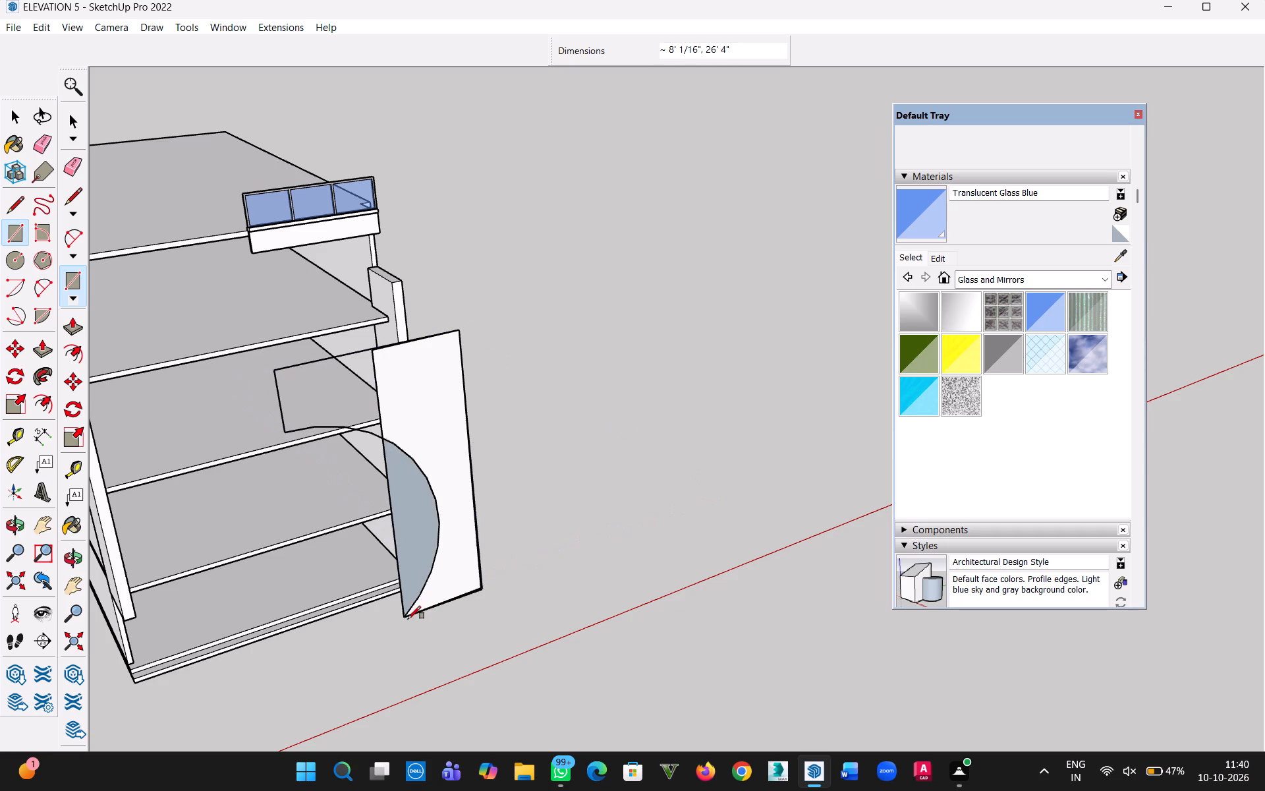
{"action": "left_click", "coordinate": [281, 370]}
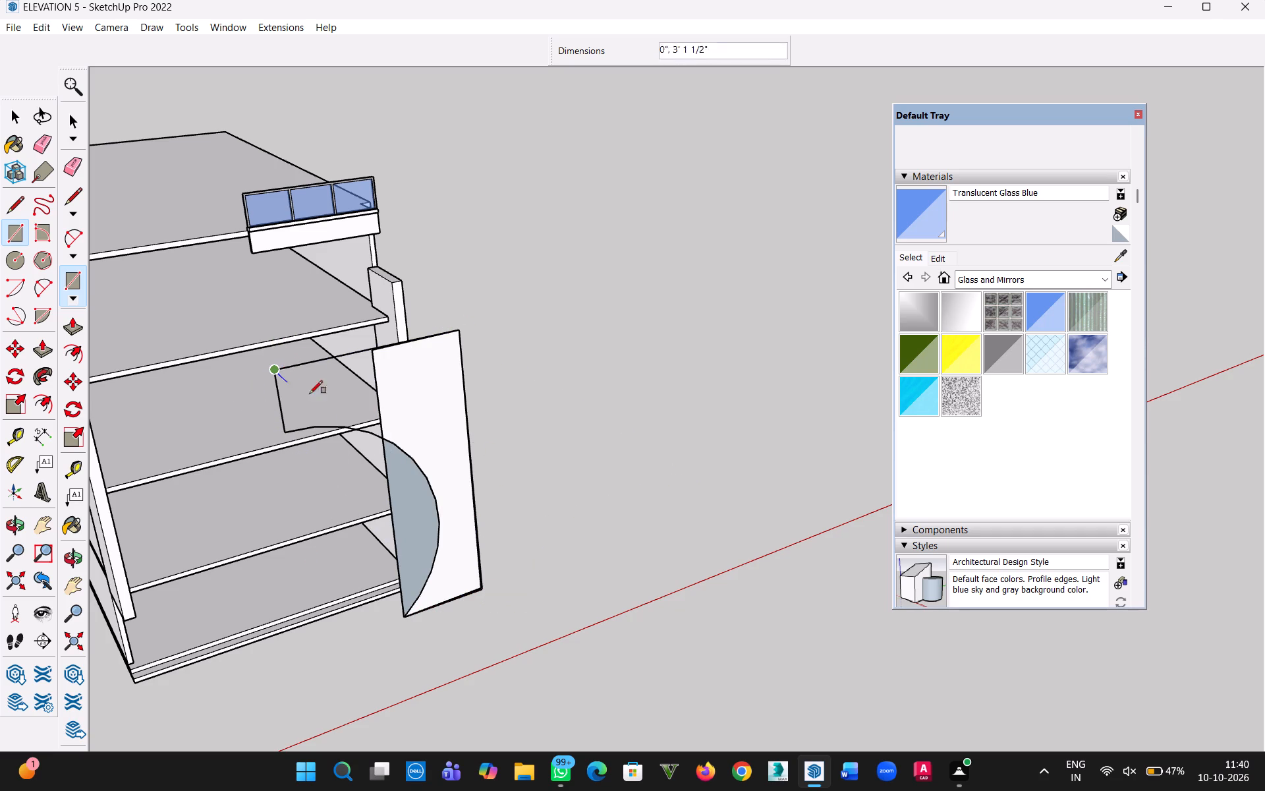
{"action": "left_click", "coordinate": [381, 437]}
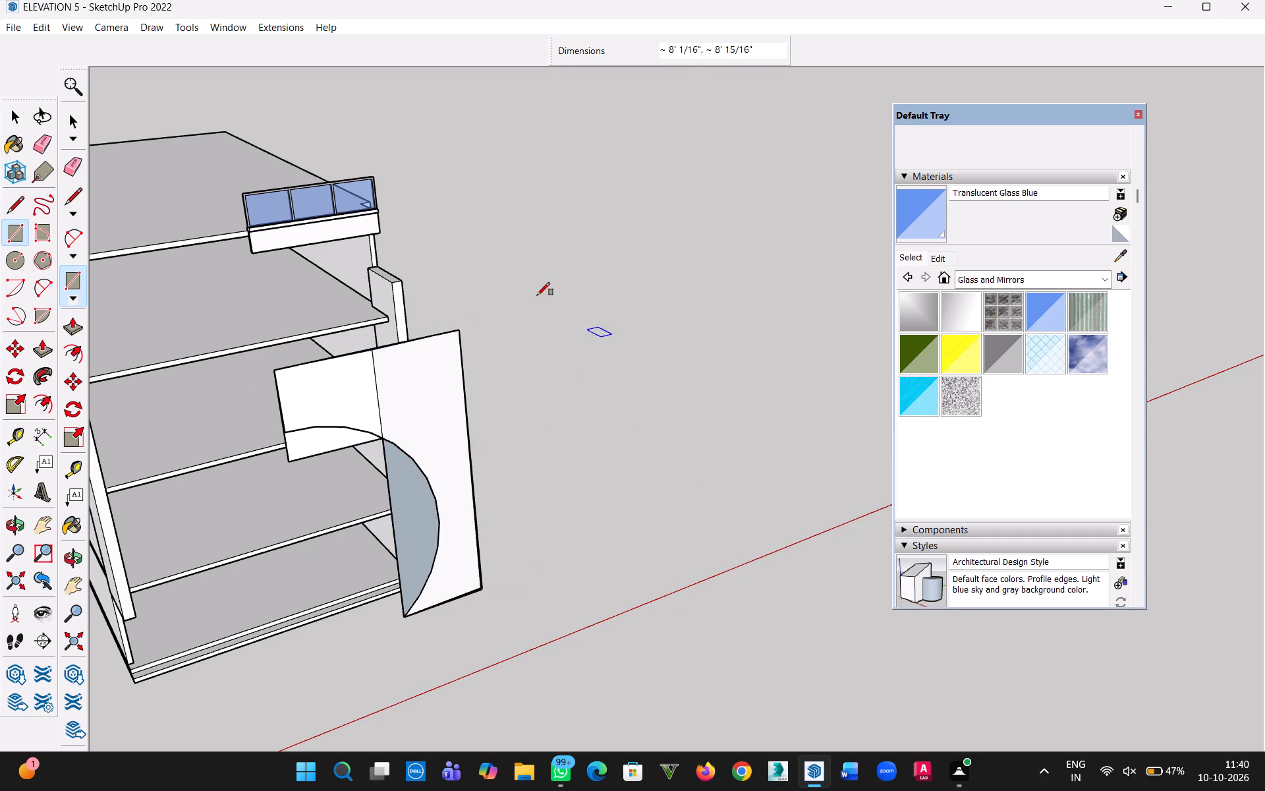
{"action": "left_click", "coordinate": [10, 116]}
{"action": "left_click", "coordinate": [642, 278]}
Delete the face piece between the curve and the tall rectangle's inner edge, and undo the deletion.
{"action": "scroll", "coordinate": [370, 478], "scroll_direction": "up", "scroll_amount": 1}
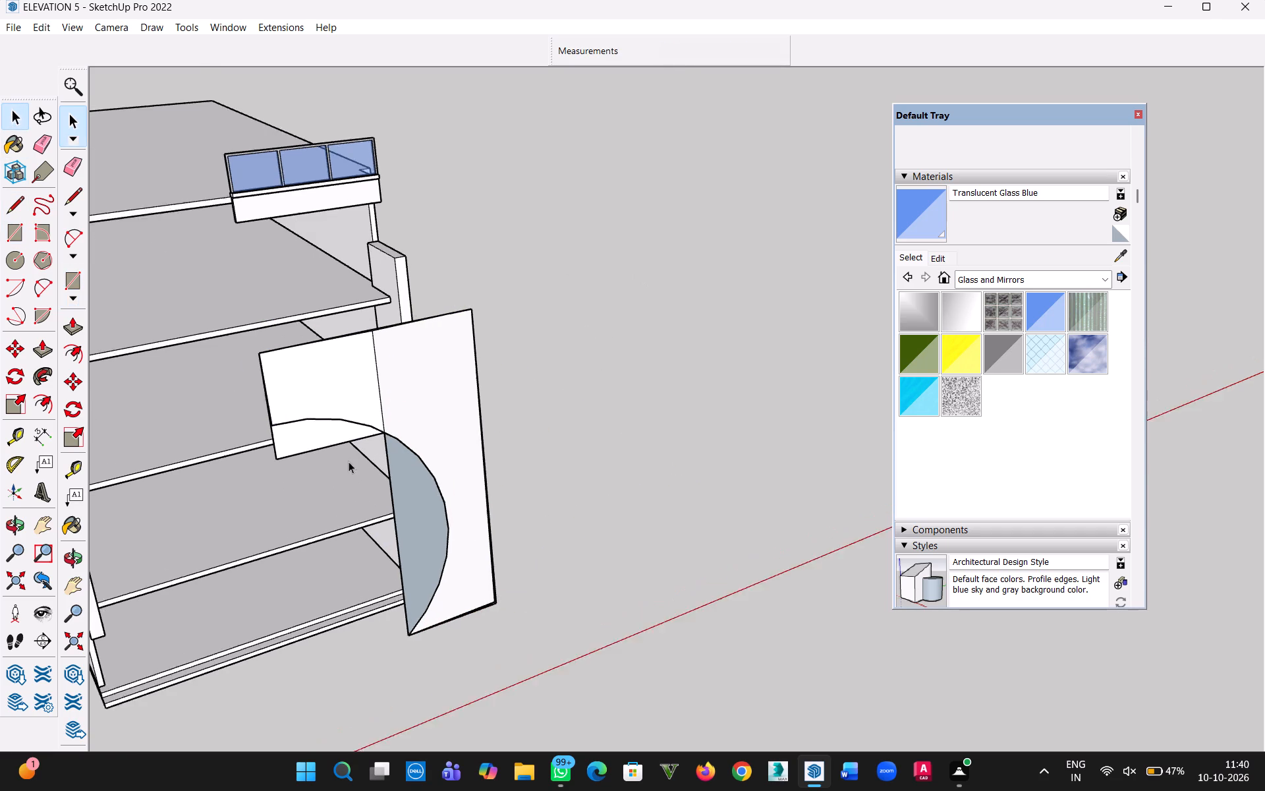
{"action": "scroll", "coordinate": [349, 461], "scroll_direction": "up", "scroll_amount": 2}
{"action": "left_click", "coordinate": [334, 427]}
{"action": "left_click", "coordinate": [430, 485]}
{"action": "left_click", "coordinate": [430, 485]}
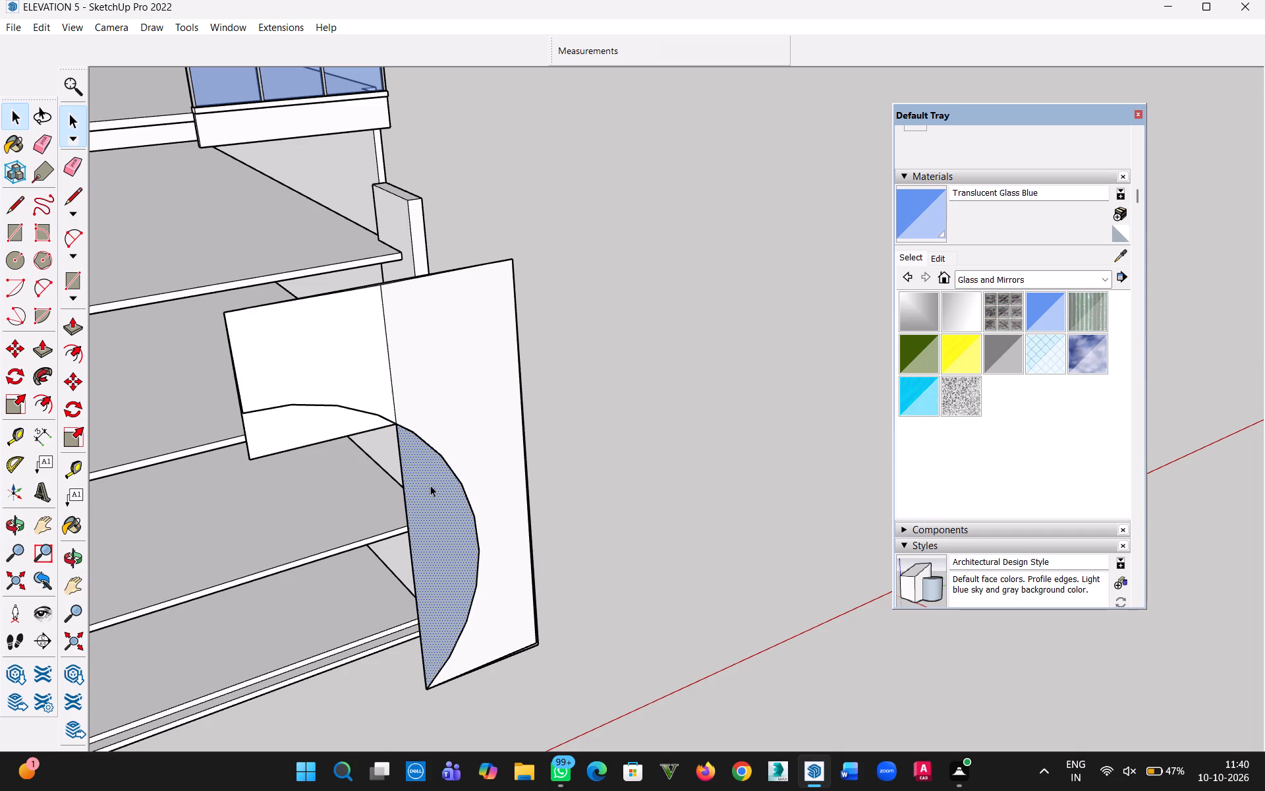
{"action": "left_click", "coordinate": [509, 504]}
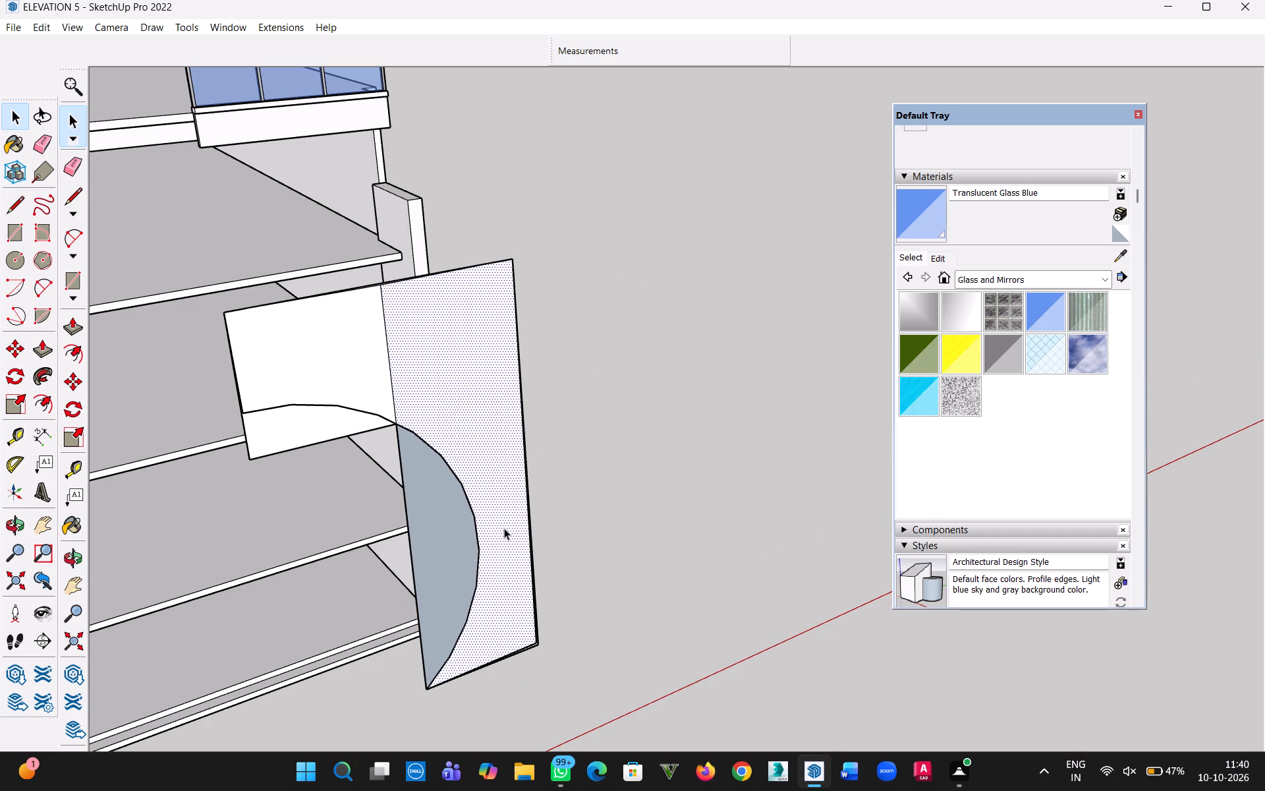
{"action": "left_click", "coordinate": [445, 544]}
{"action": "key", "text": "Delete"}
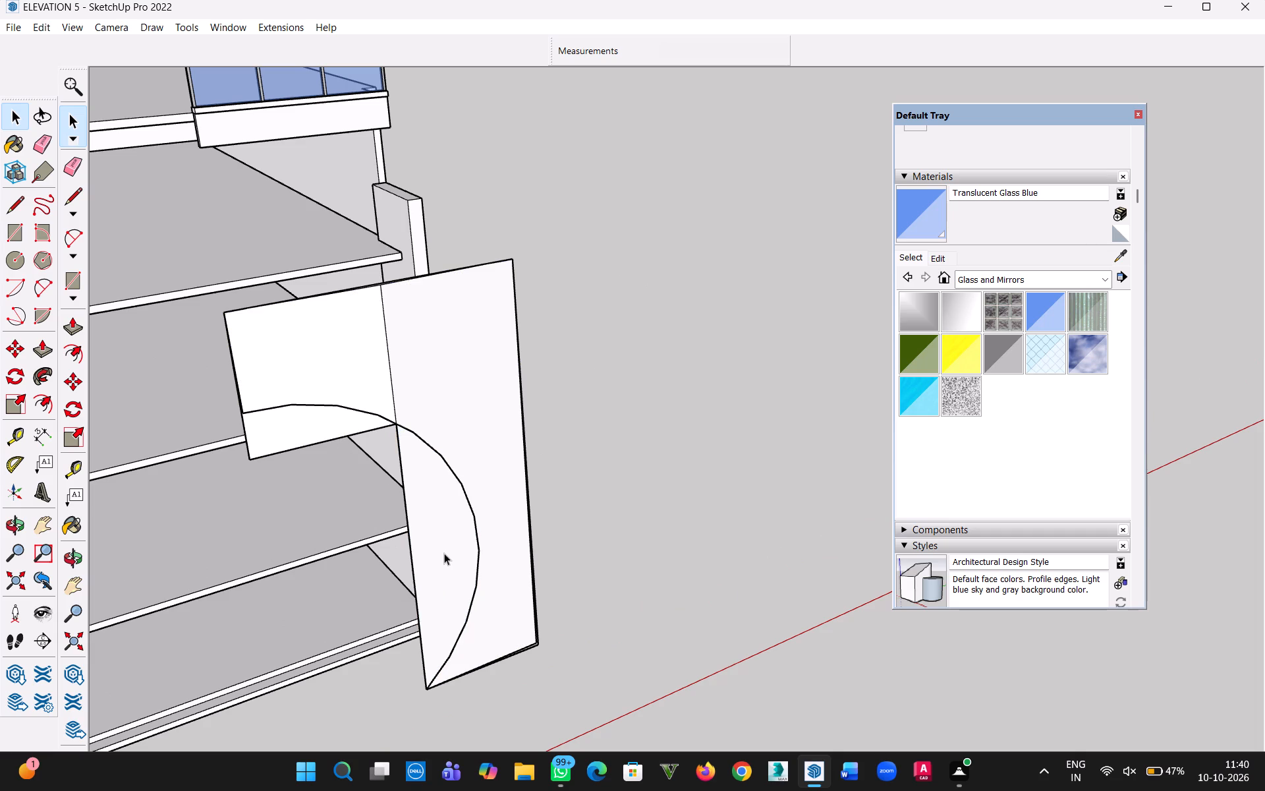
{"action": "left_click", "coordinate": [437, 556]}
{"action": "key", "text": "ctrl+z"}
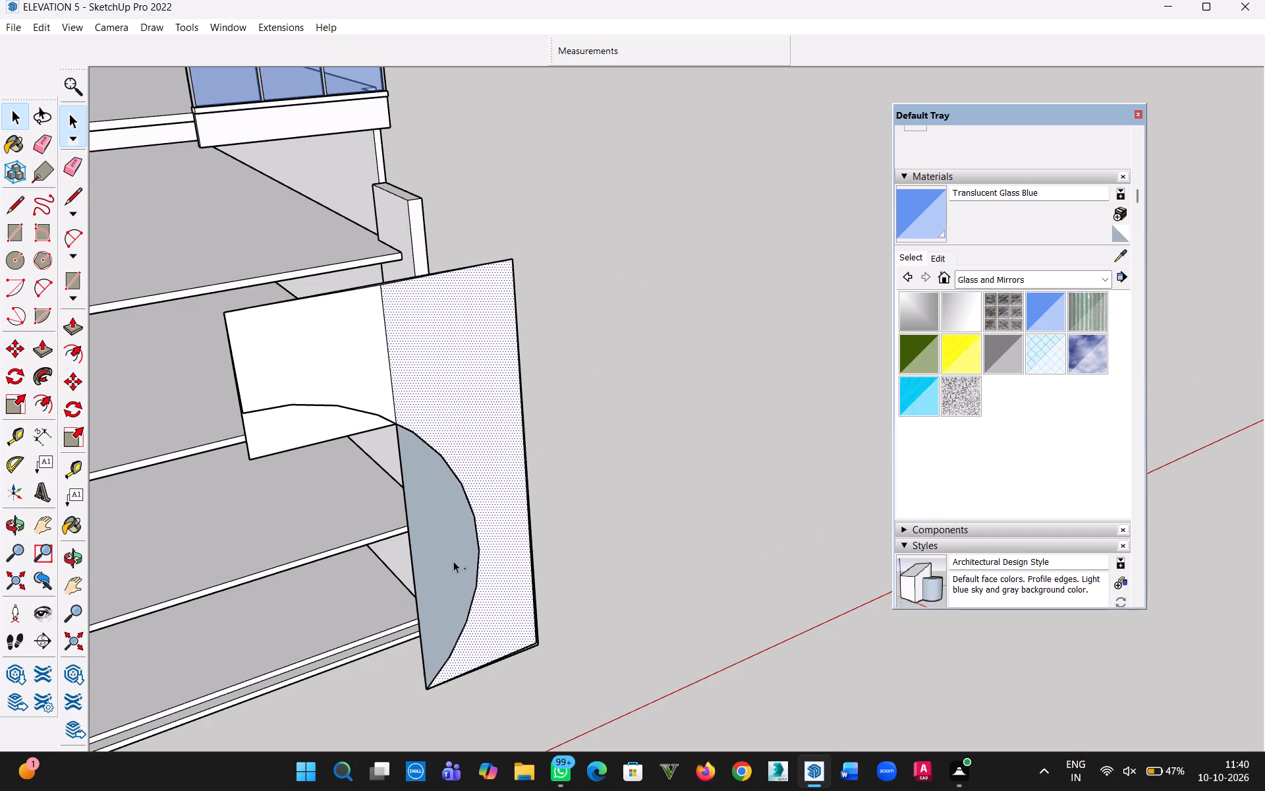
Undo both rectangles and the guide deletion, keeping the curved outline at its moved position in front of the block.
{"action": "middle_click_drag", "start_coordinate": [453, 558], "coordinate": [998, 421]}
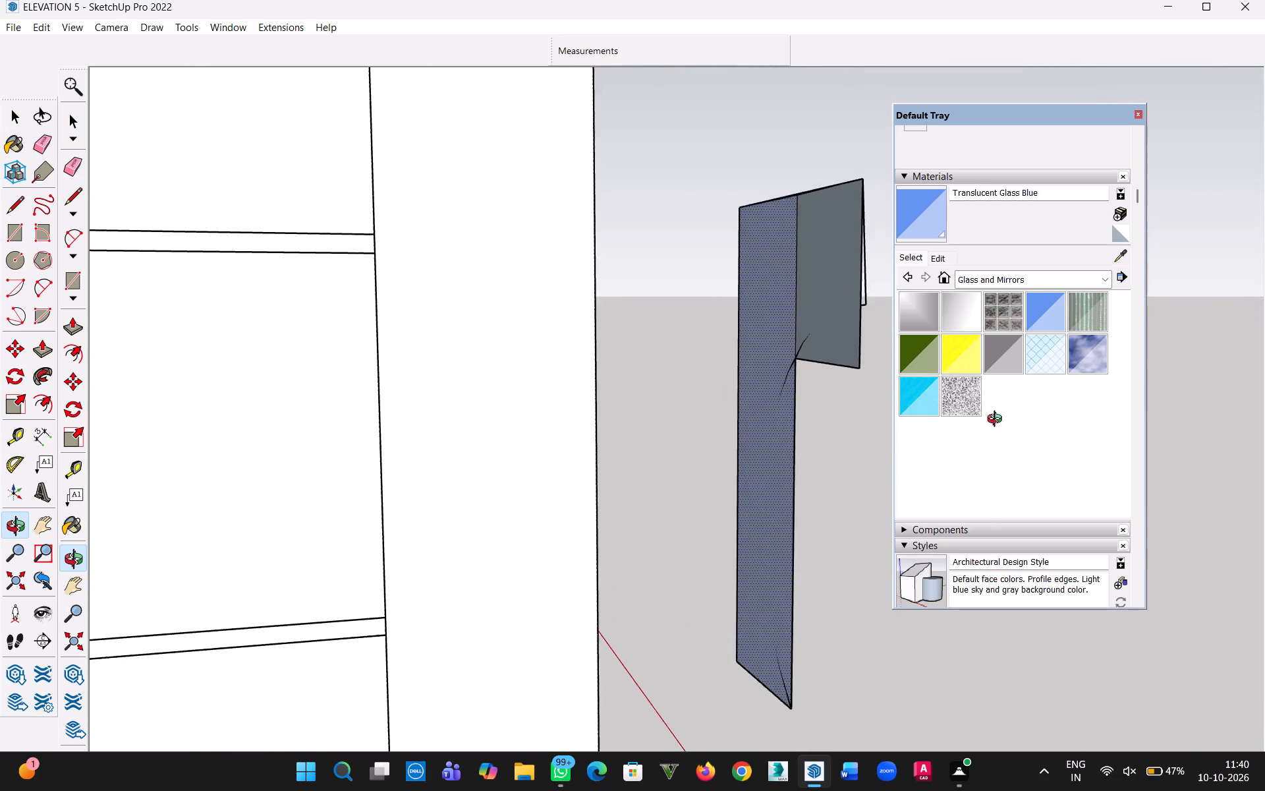
{"action": "middle_click_drag", "start_coordinate": [998, 421], "coordinate": [862, 475]}
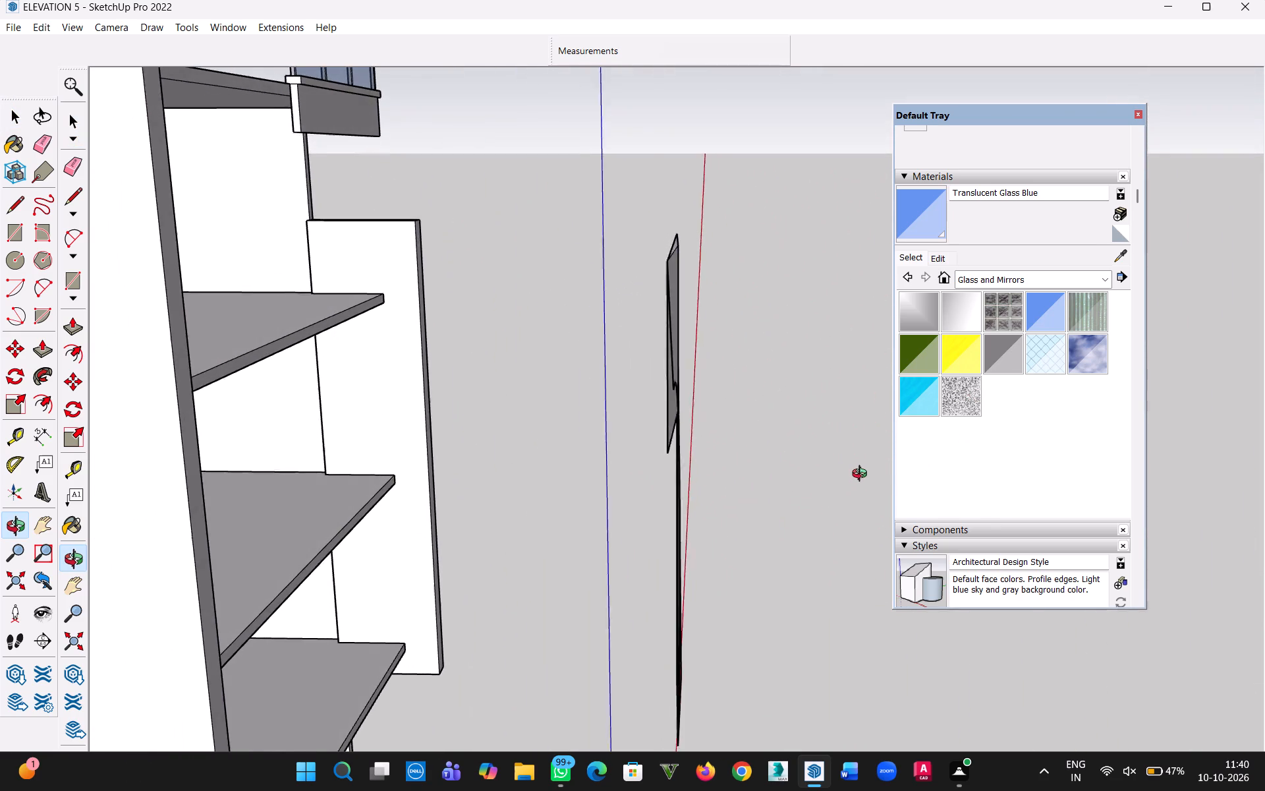
{"action": "middle_click_drag", "start_coordinate": [862, 475], "coordinate": [723, 452]}
{"action": "key", "text": "ctrl+z"}
{"action": "key", "text": "ctrl+z"}
{"action": "key", "text": "ctrl+z"}
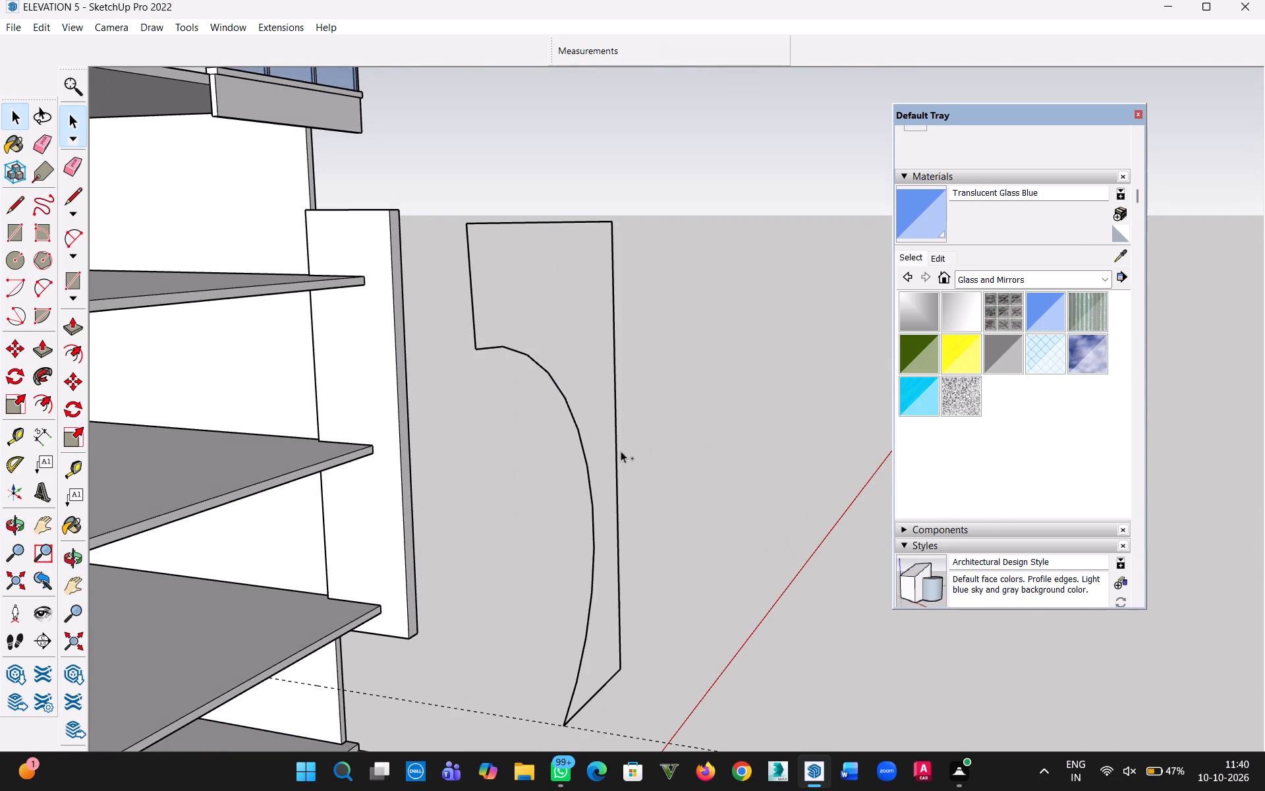
{"action": "key", "text": "ctrl+z"}
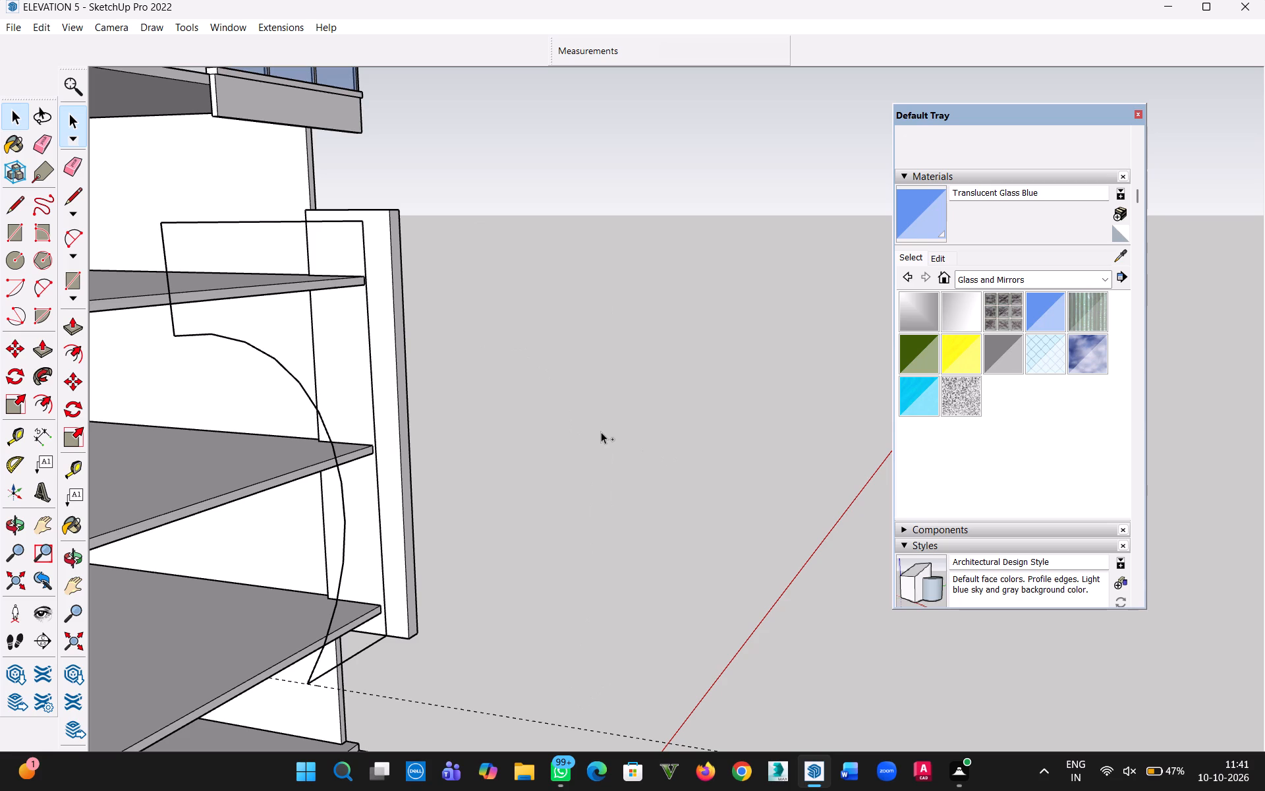
{"action": "key", "text": "ctrl+y"}
{"action": "left_click", "coordinate": [582, 432]}
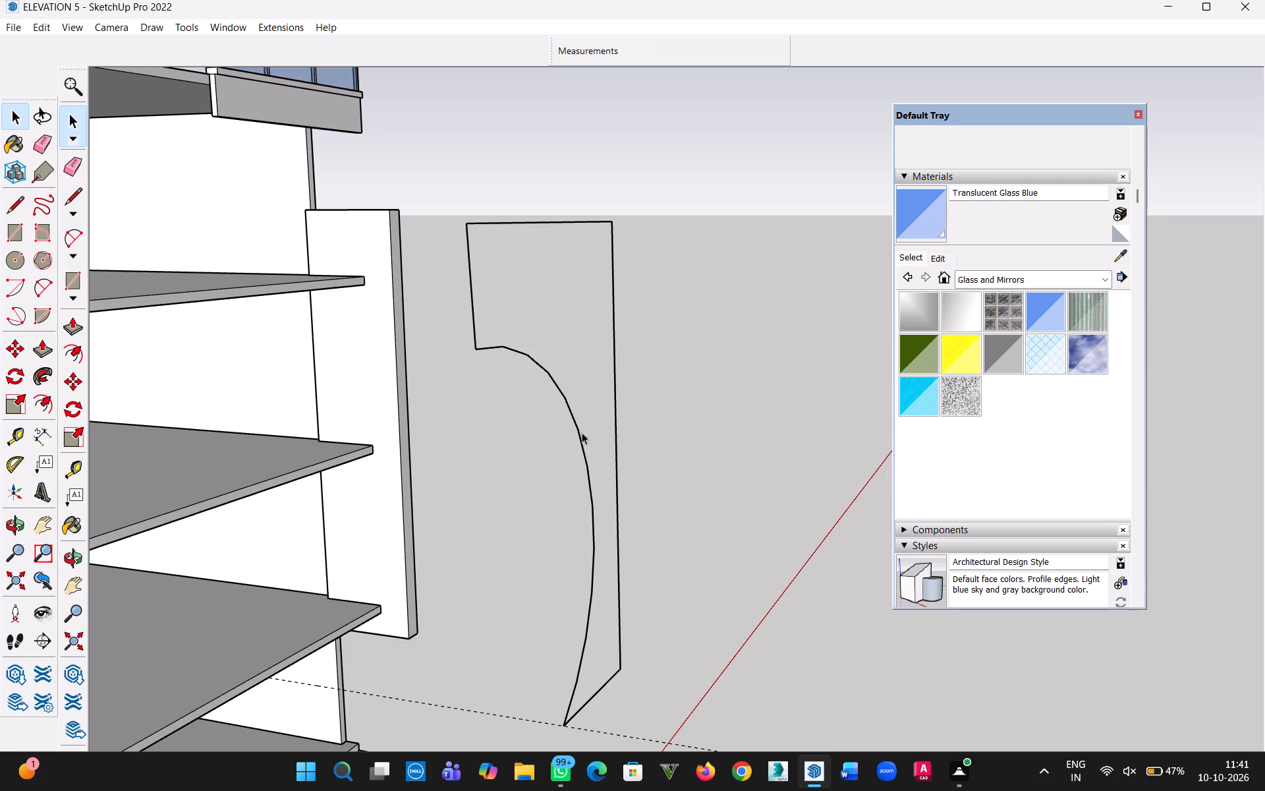
Delete the large arc from the curved outline in front of the block, keeping its straight edges.
{"action": "left_click", "coordinate": [580, 437]}
{"action": "scroll", "coordinate": [580, 437], "scroll_direction": "down", "scroll_amount": 2}
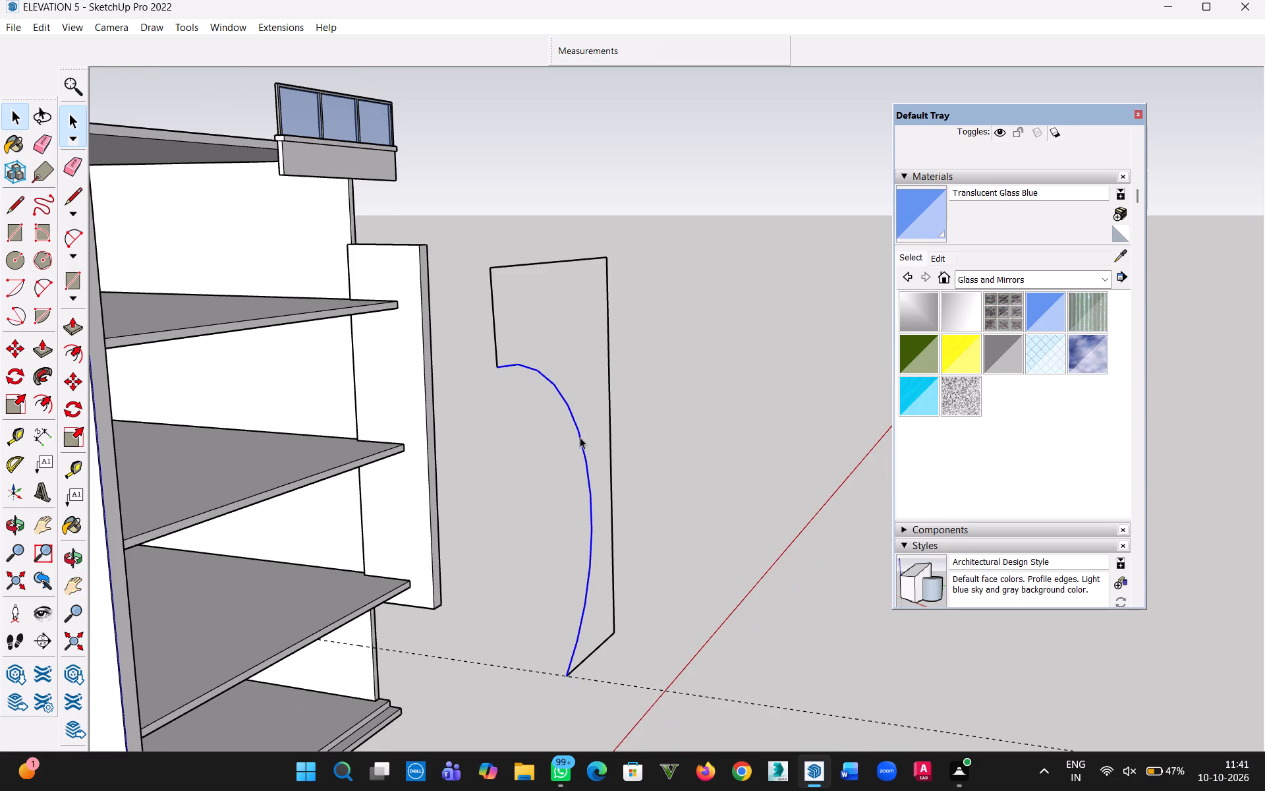
{"action": "key", "text": "Delete"}
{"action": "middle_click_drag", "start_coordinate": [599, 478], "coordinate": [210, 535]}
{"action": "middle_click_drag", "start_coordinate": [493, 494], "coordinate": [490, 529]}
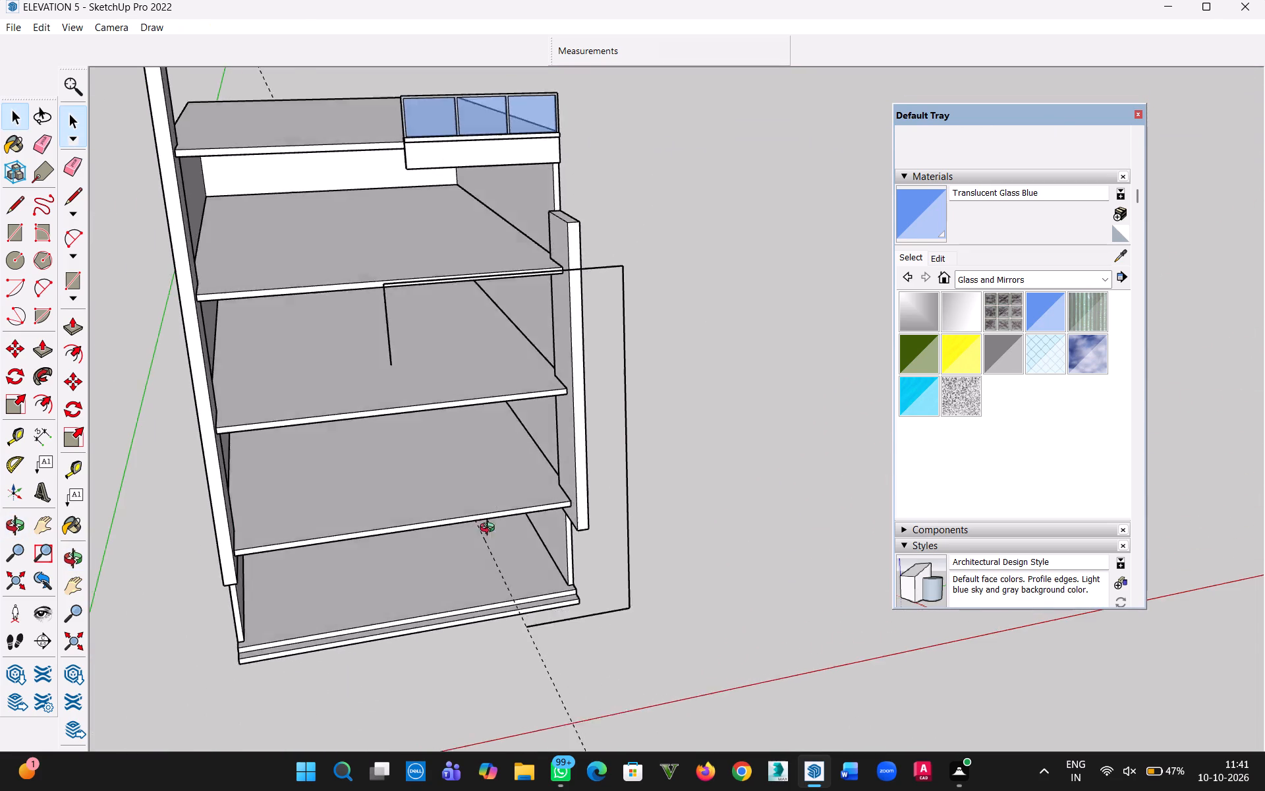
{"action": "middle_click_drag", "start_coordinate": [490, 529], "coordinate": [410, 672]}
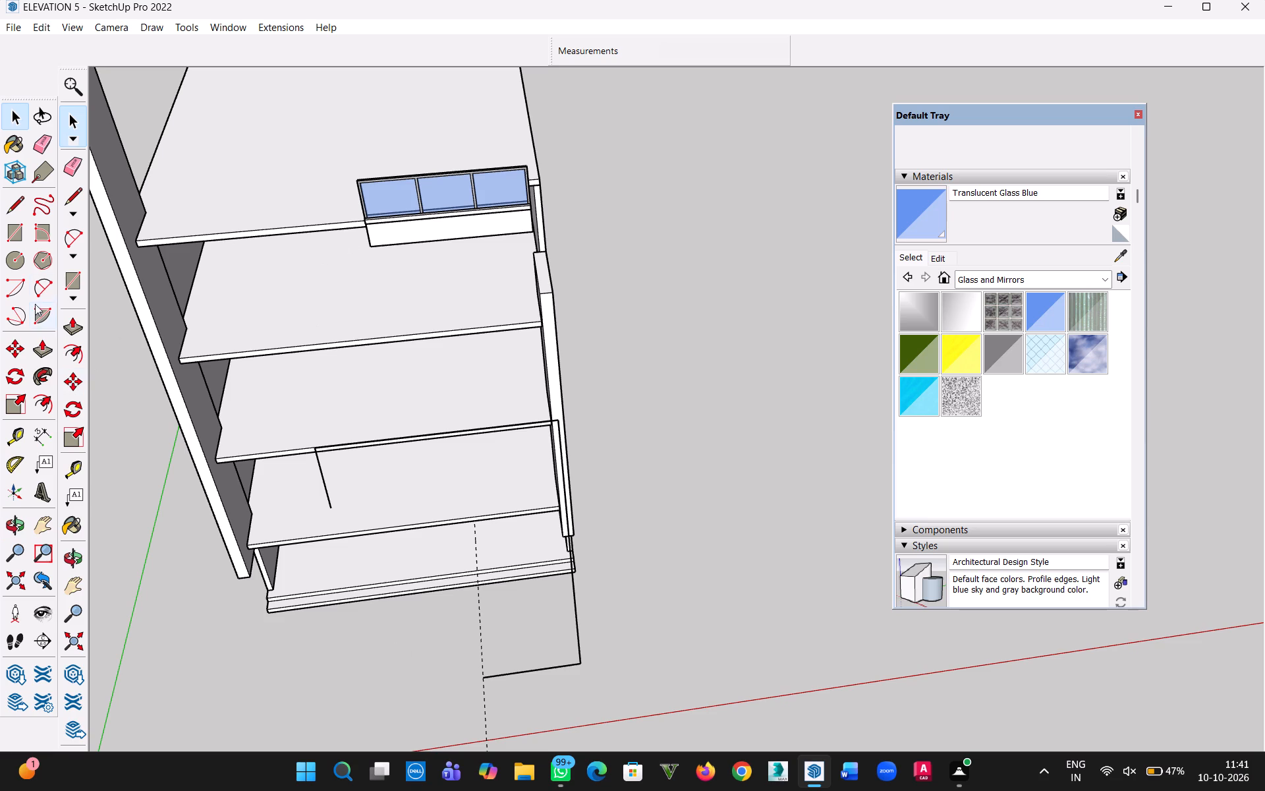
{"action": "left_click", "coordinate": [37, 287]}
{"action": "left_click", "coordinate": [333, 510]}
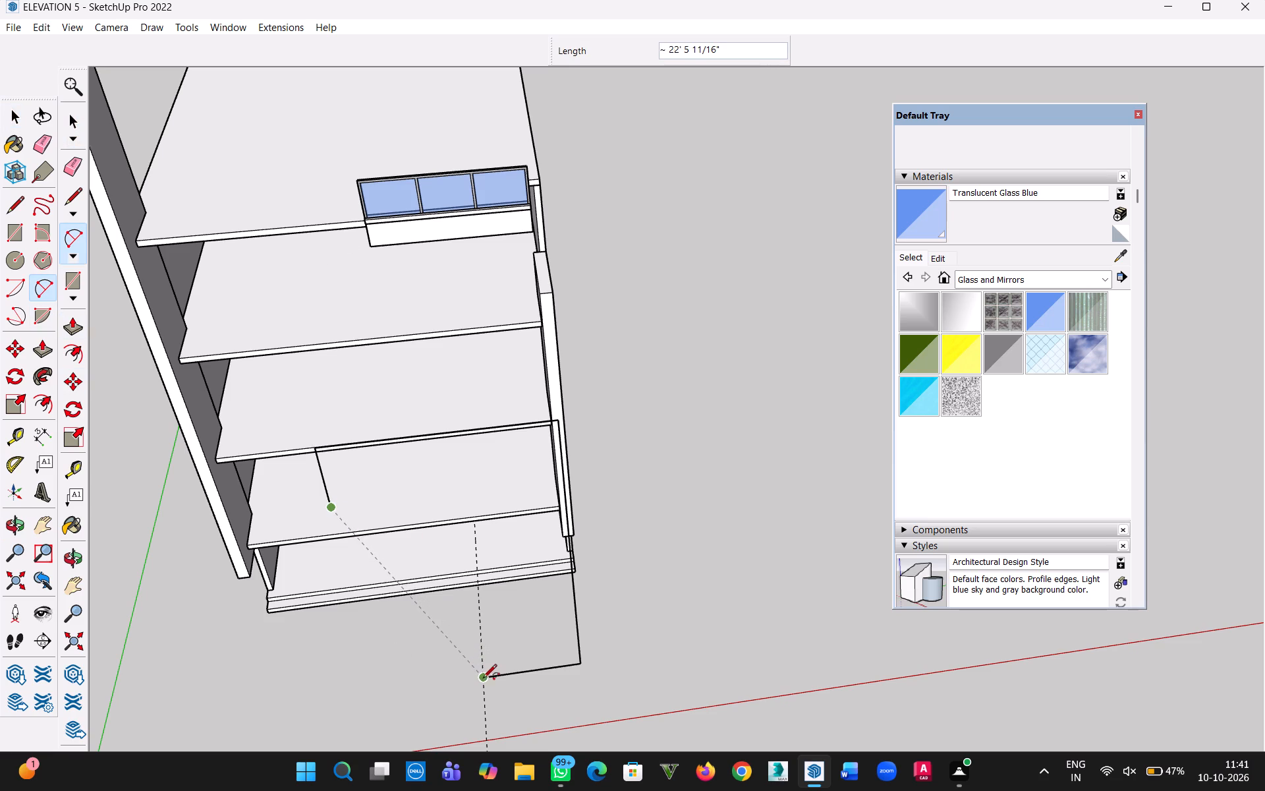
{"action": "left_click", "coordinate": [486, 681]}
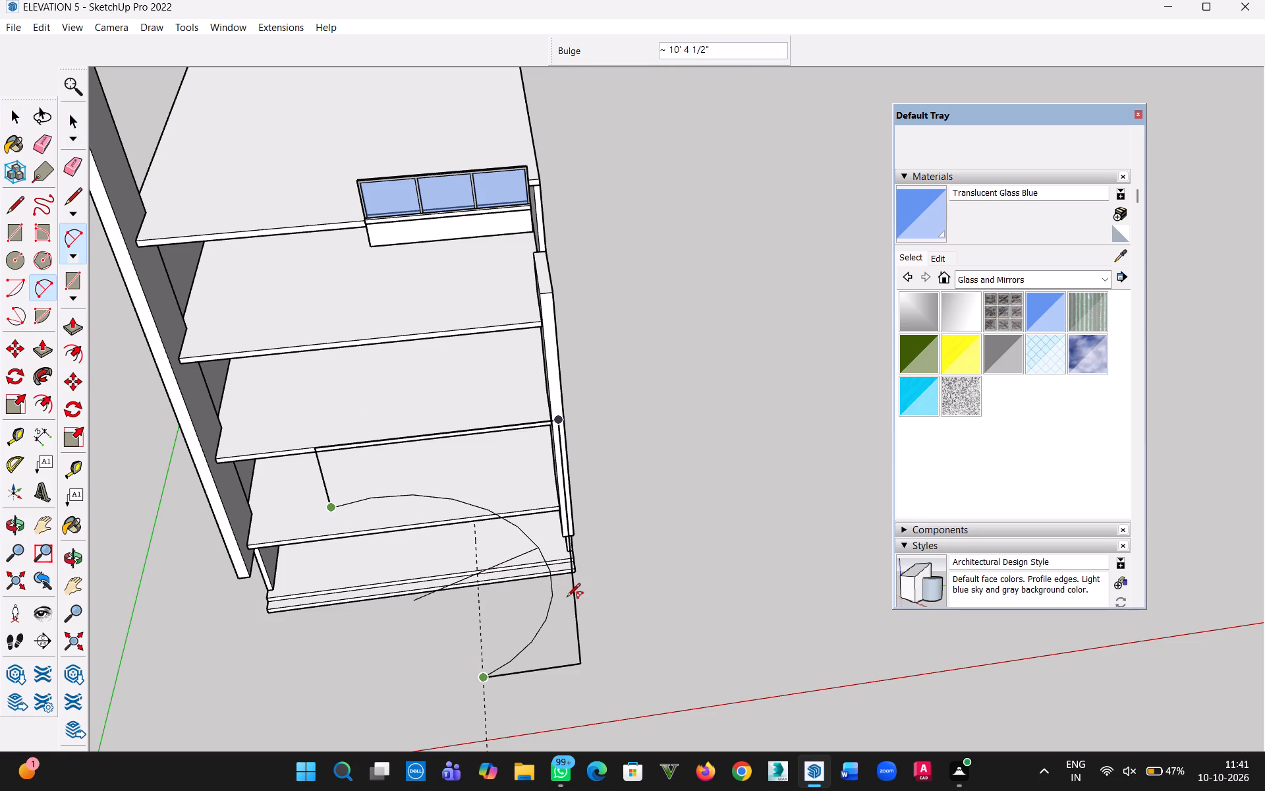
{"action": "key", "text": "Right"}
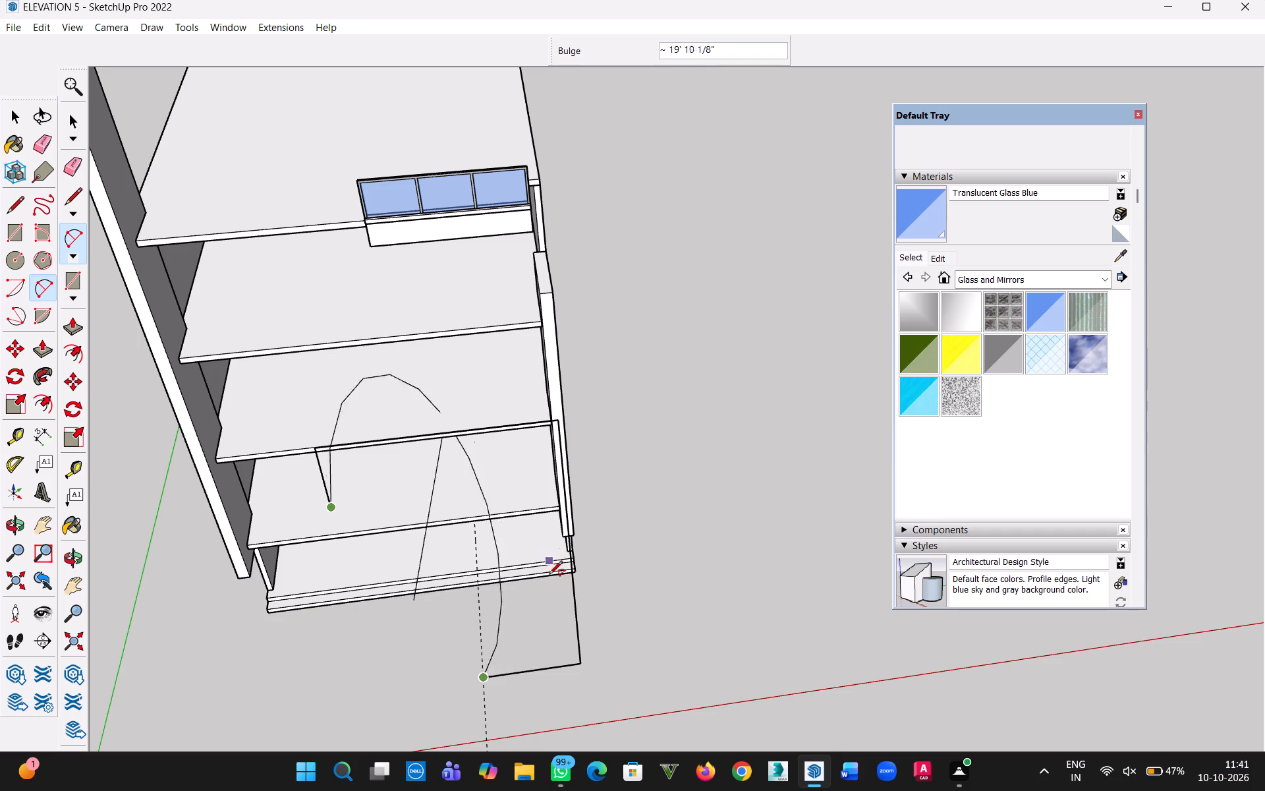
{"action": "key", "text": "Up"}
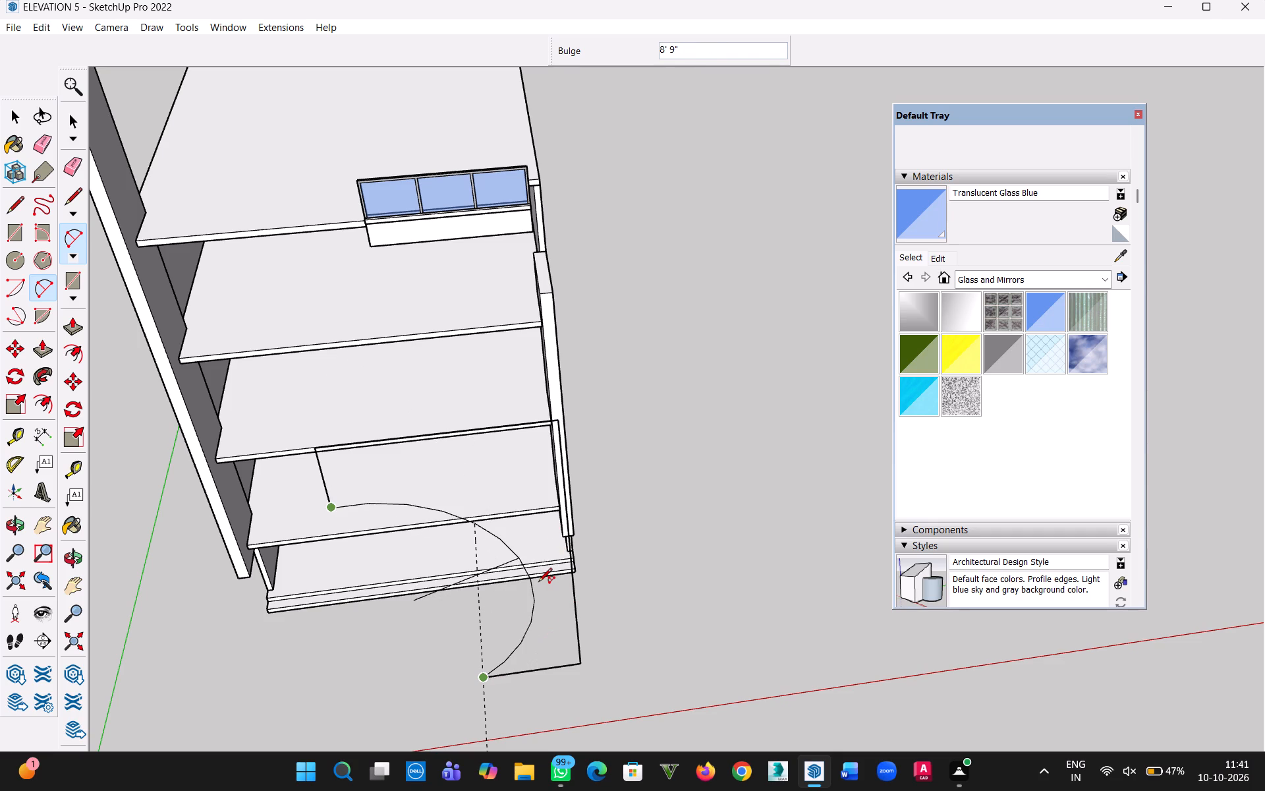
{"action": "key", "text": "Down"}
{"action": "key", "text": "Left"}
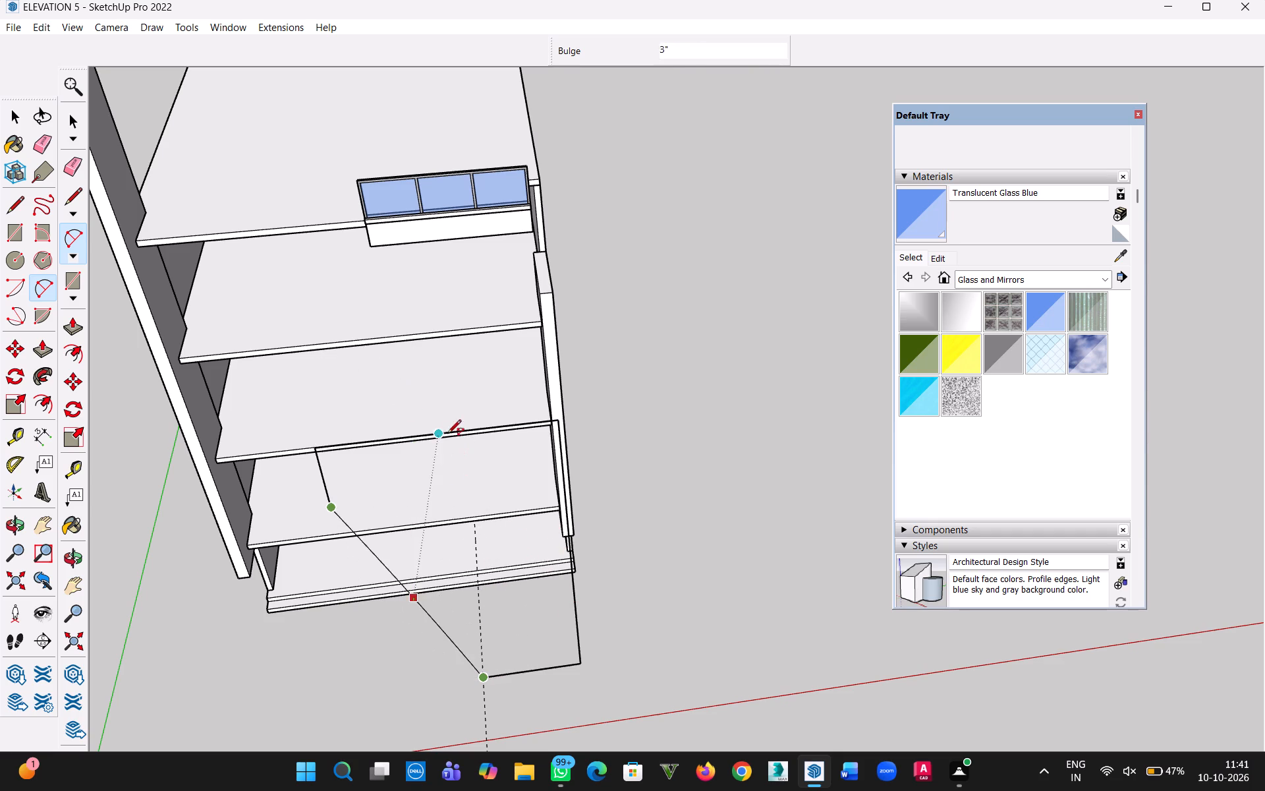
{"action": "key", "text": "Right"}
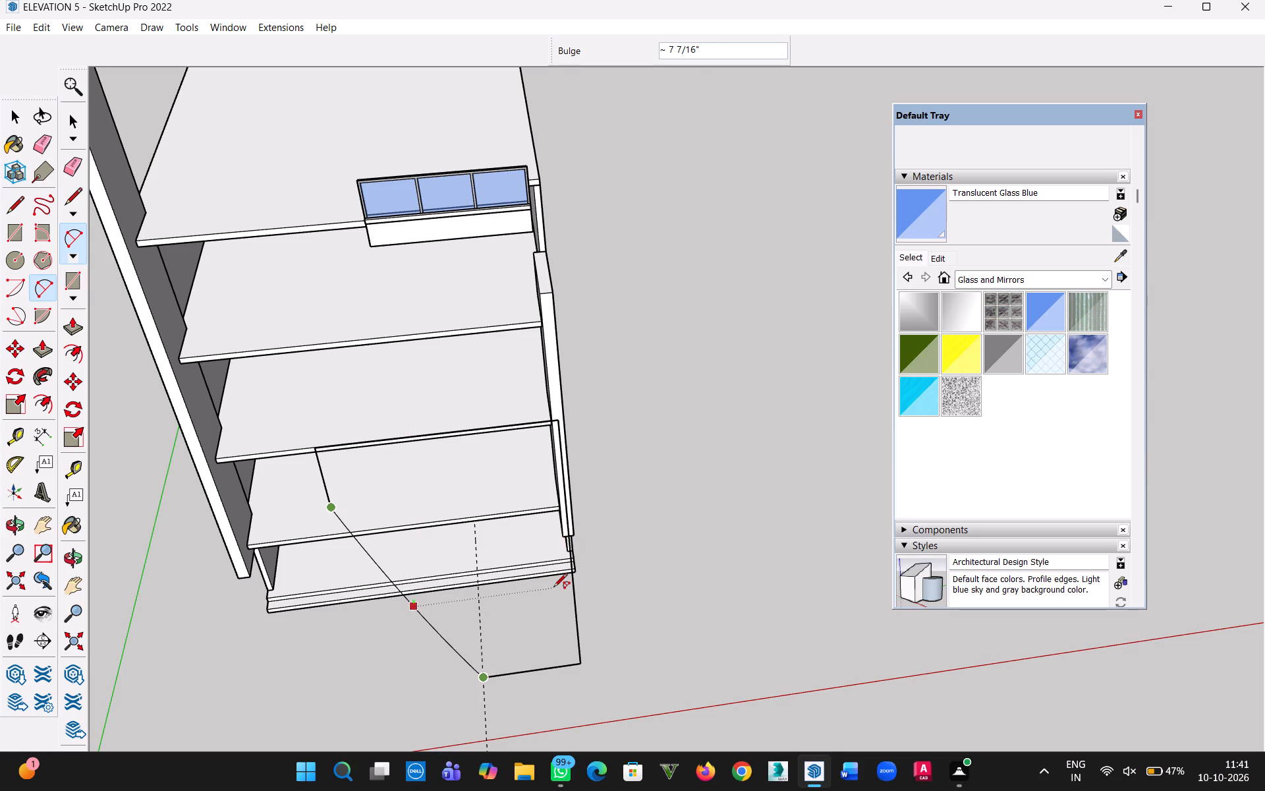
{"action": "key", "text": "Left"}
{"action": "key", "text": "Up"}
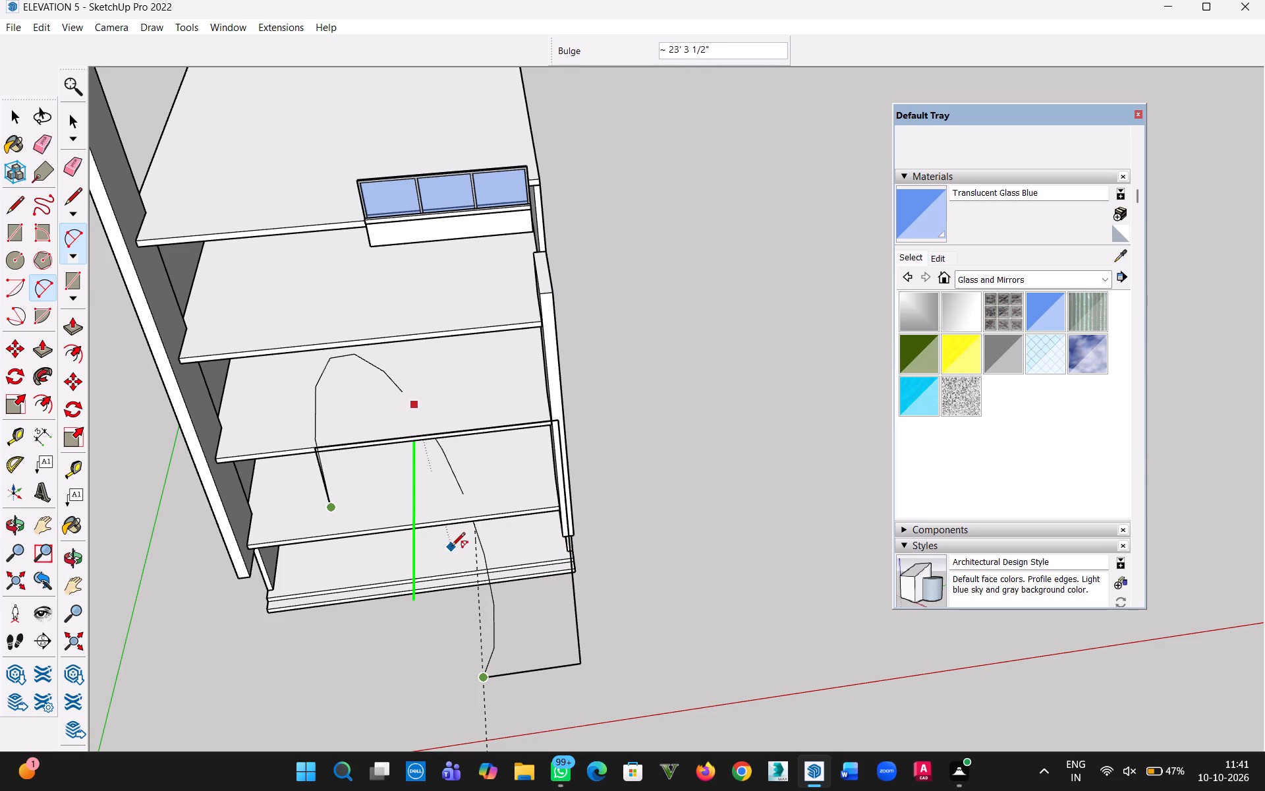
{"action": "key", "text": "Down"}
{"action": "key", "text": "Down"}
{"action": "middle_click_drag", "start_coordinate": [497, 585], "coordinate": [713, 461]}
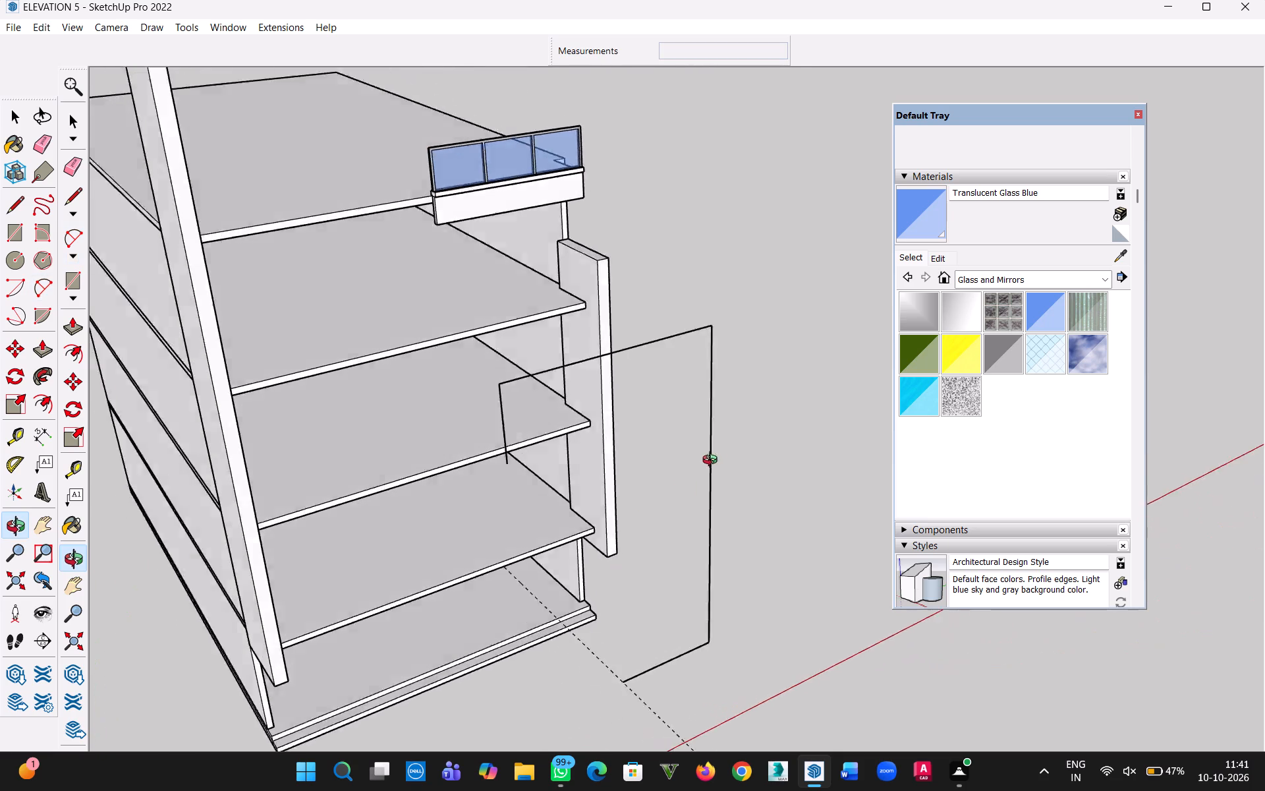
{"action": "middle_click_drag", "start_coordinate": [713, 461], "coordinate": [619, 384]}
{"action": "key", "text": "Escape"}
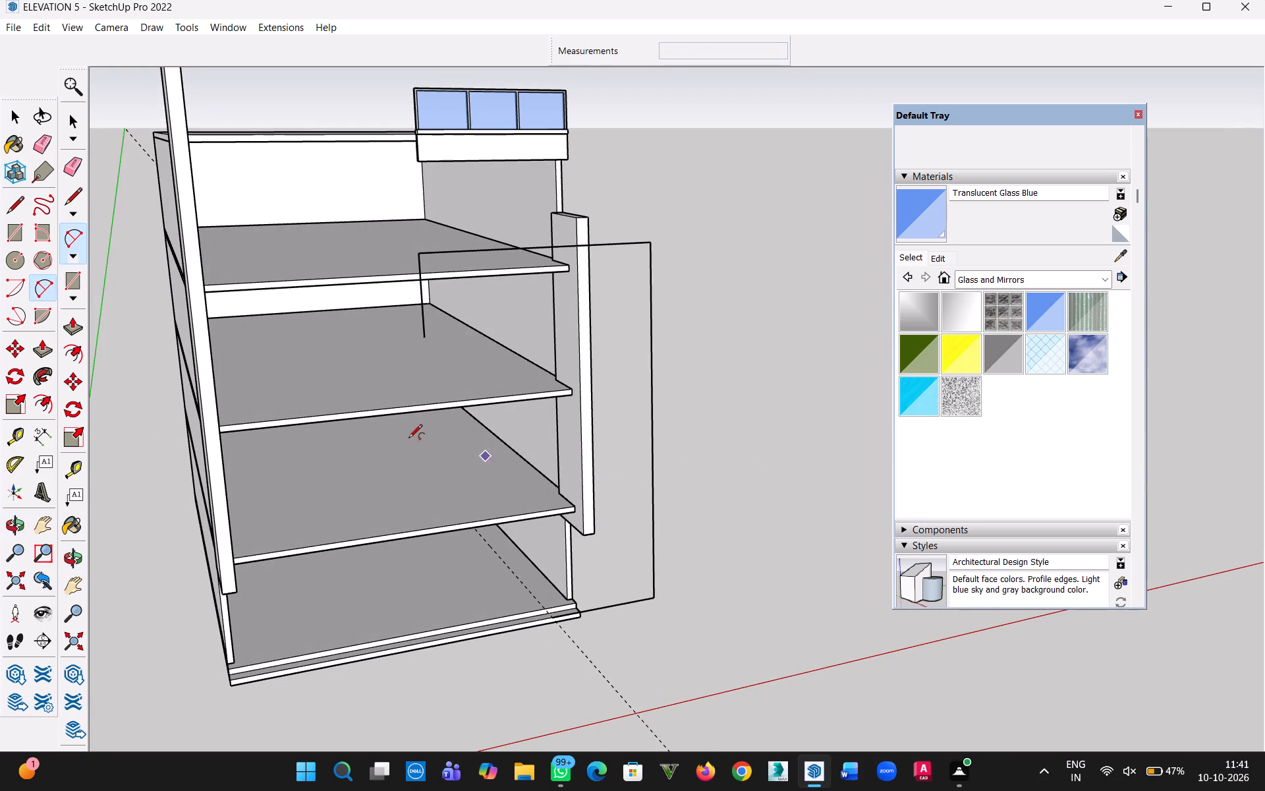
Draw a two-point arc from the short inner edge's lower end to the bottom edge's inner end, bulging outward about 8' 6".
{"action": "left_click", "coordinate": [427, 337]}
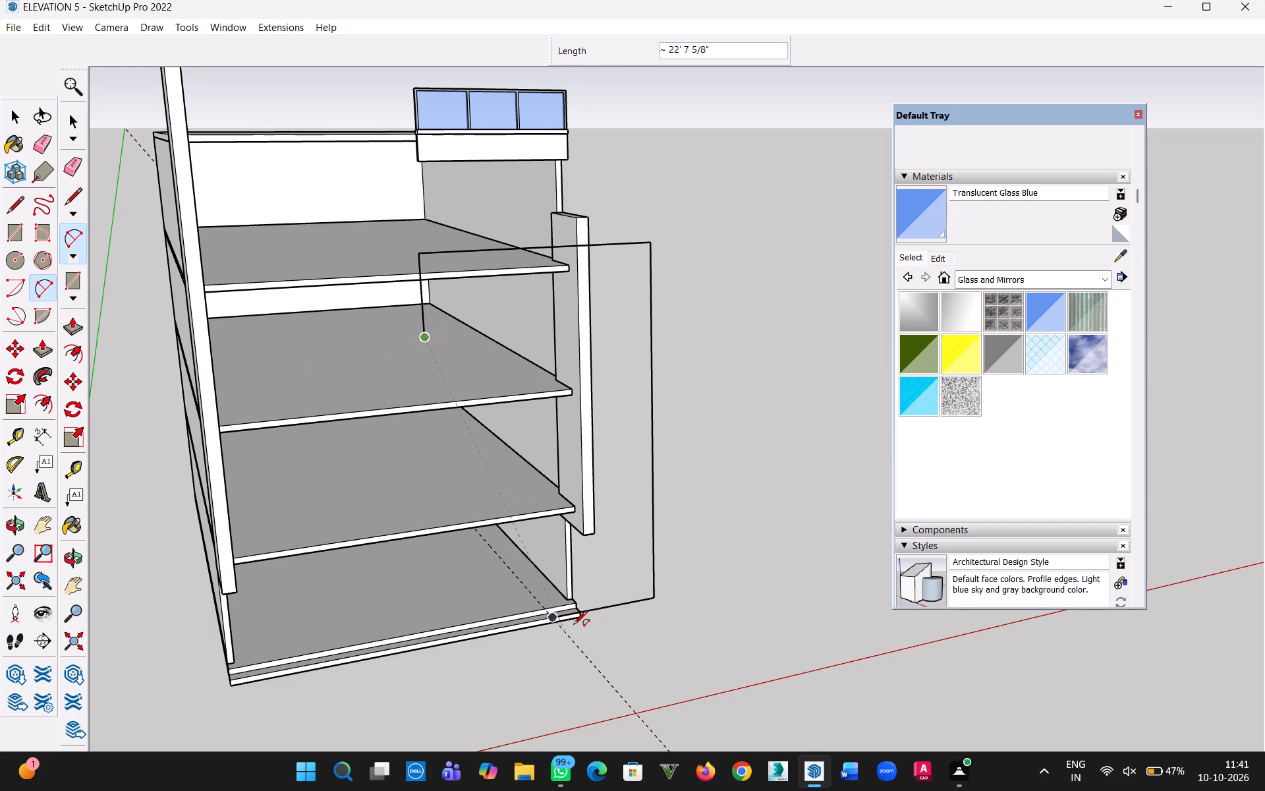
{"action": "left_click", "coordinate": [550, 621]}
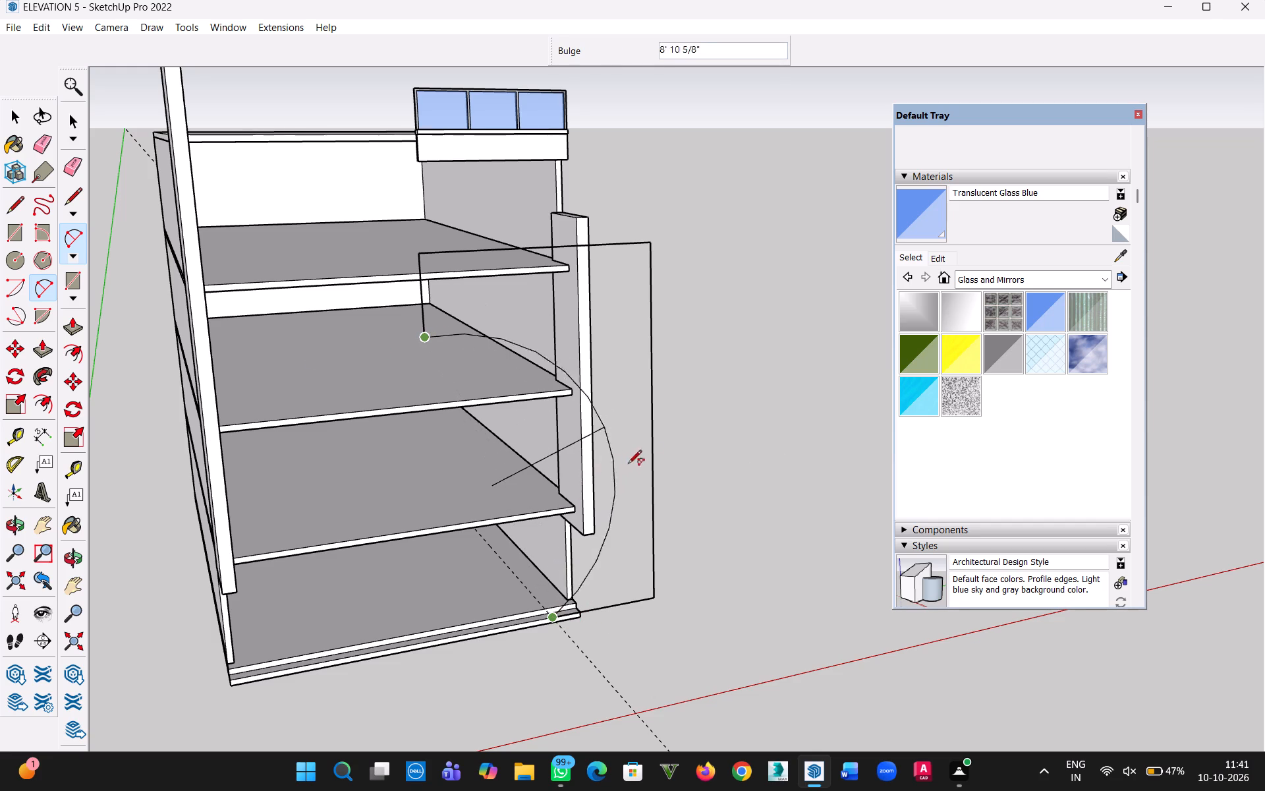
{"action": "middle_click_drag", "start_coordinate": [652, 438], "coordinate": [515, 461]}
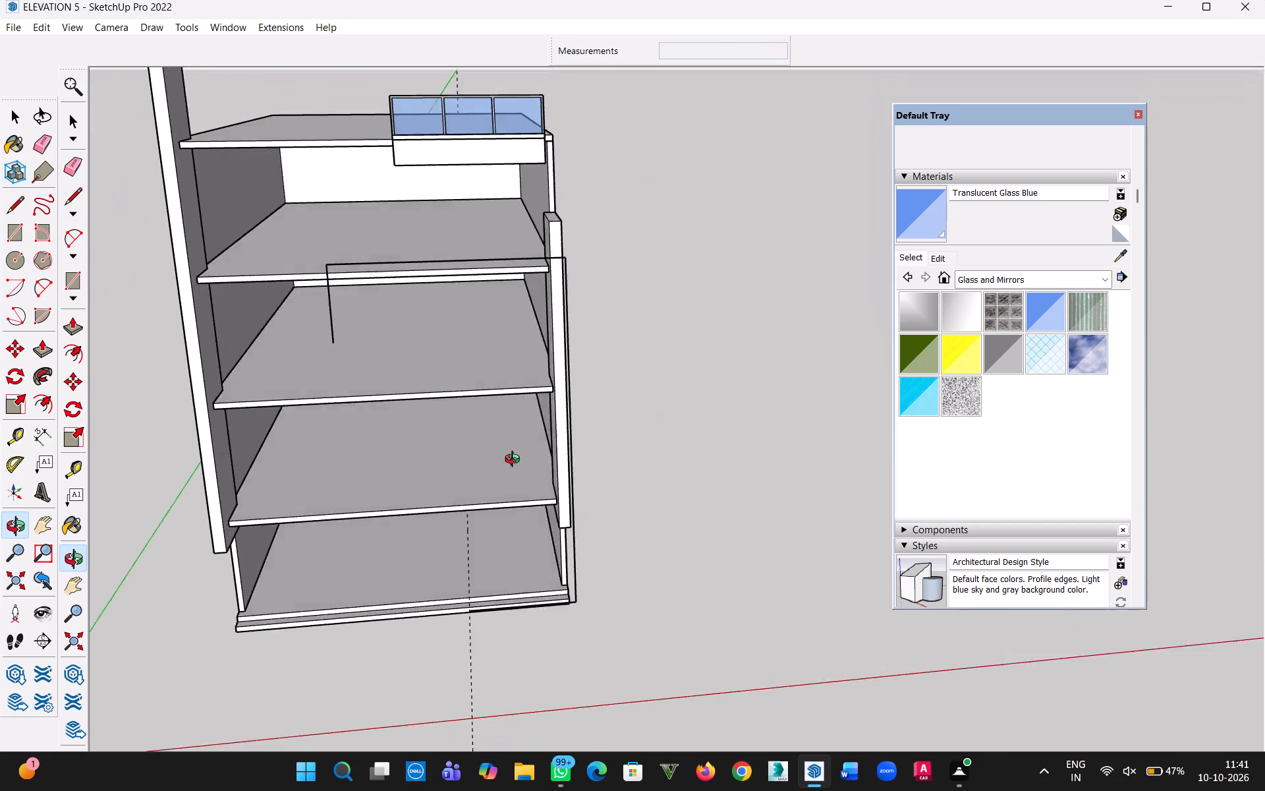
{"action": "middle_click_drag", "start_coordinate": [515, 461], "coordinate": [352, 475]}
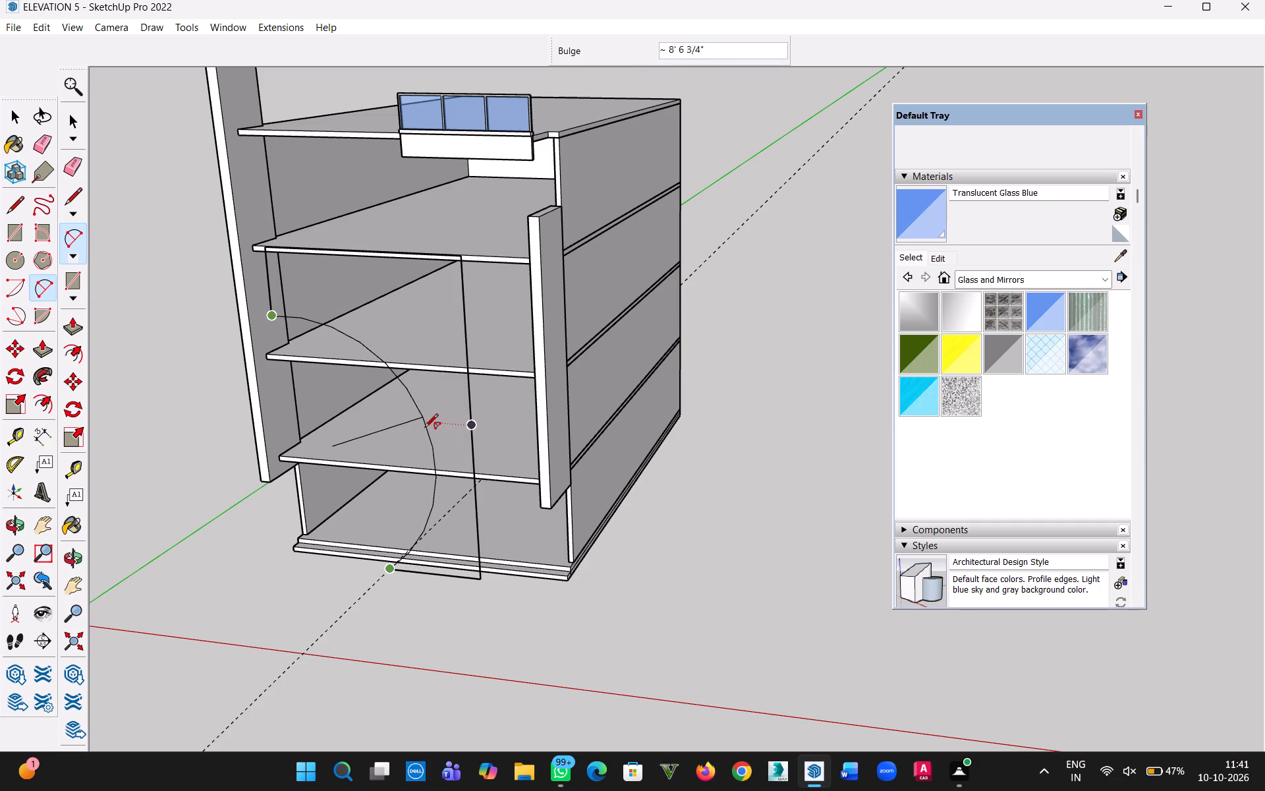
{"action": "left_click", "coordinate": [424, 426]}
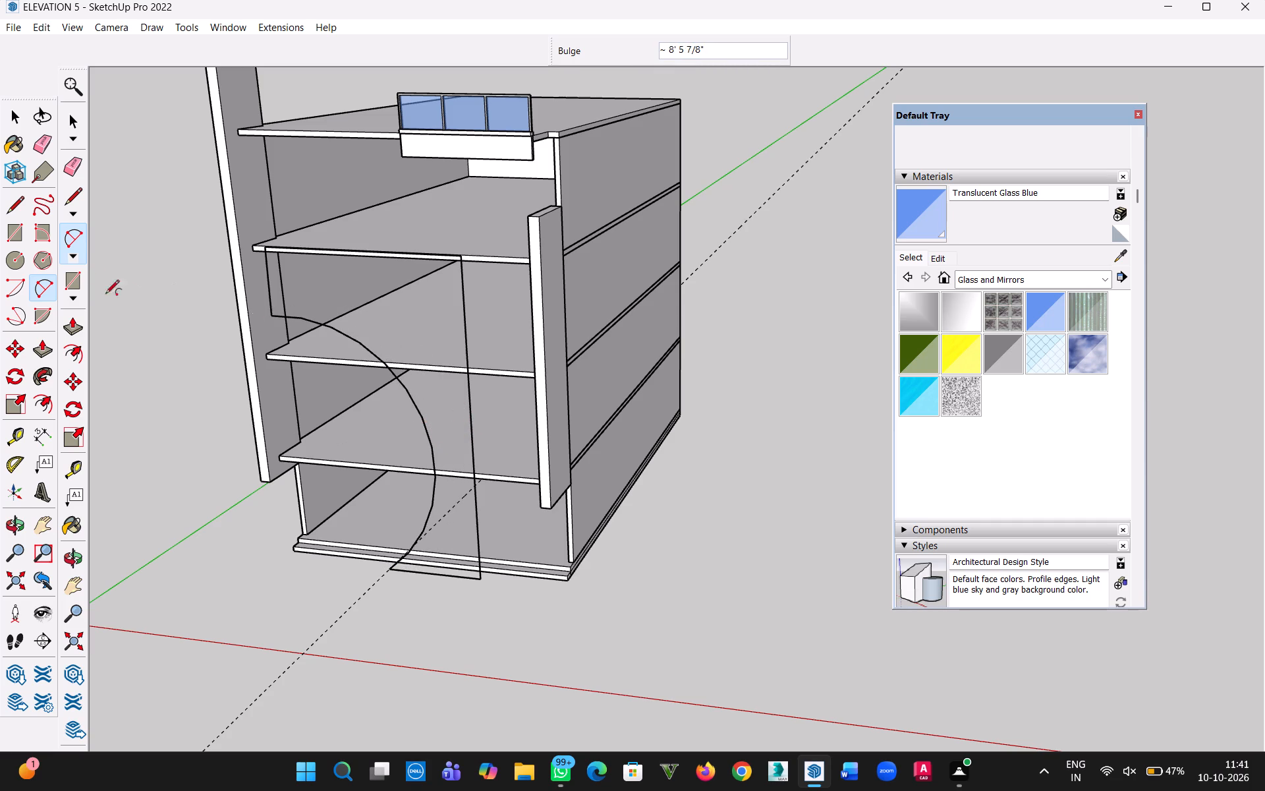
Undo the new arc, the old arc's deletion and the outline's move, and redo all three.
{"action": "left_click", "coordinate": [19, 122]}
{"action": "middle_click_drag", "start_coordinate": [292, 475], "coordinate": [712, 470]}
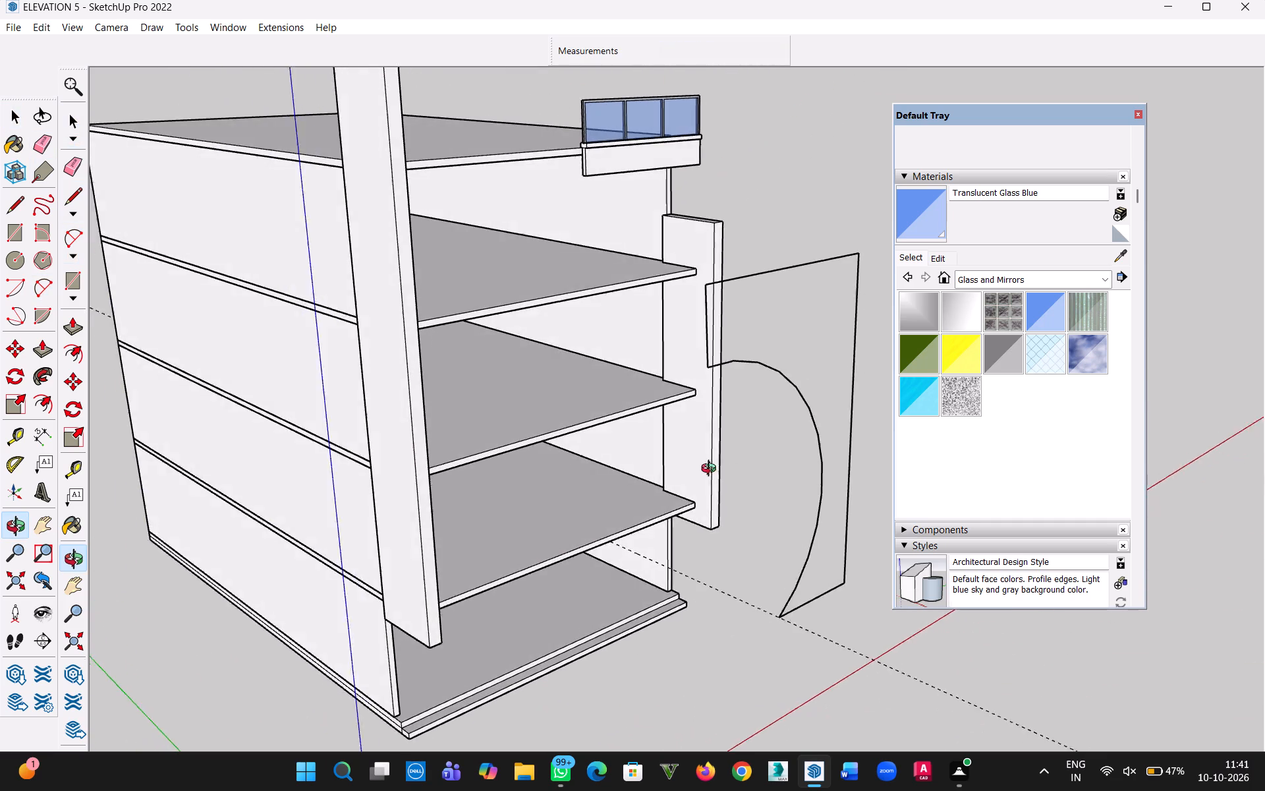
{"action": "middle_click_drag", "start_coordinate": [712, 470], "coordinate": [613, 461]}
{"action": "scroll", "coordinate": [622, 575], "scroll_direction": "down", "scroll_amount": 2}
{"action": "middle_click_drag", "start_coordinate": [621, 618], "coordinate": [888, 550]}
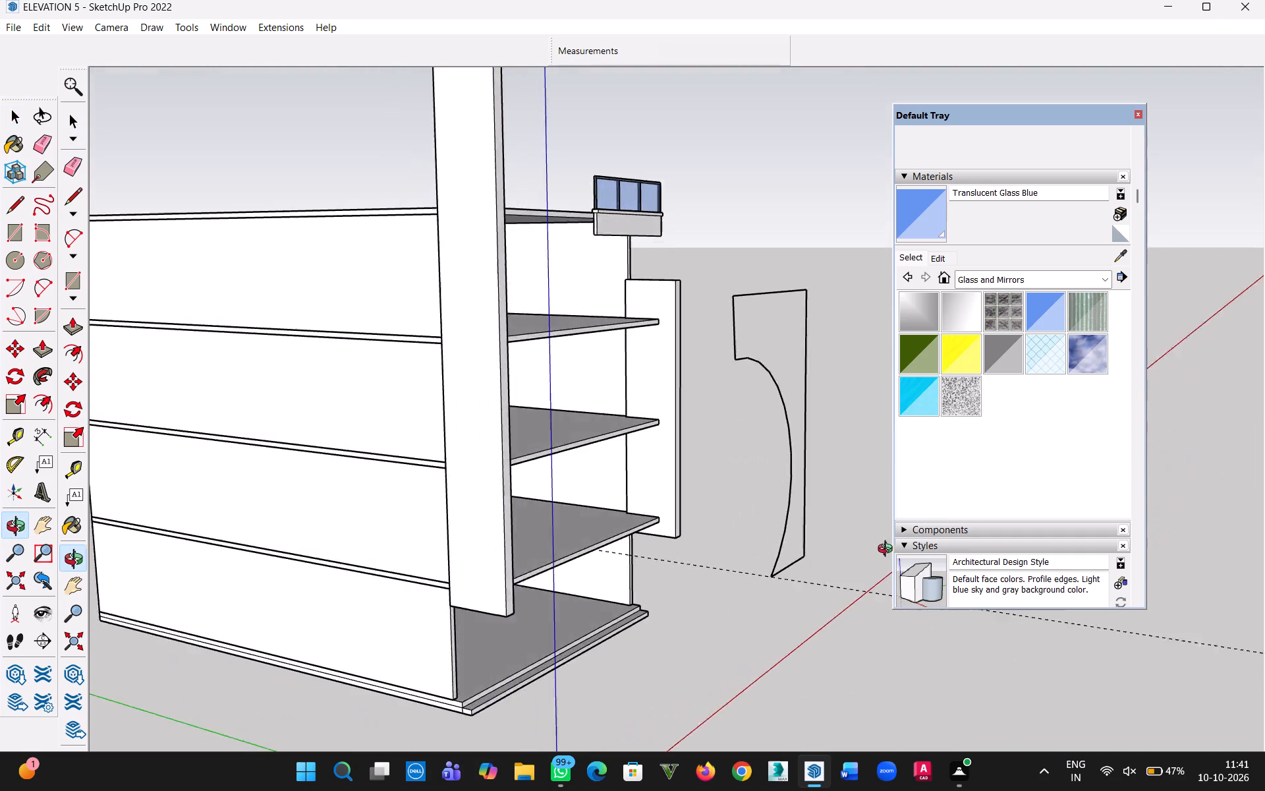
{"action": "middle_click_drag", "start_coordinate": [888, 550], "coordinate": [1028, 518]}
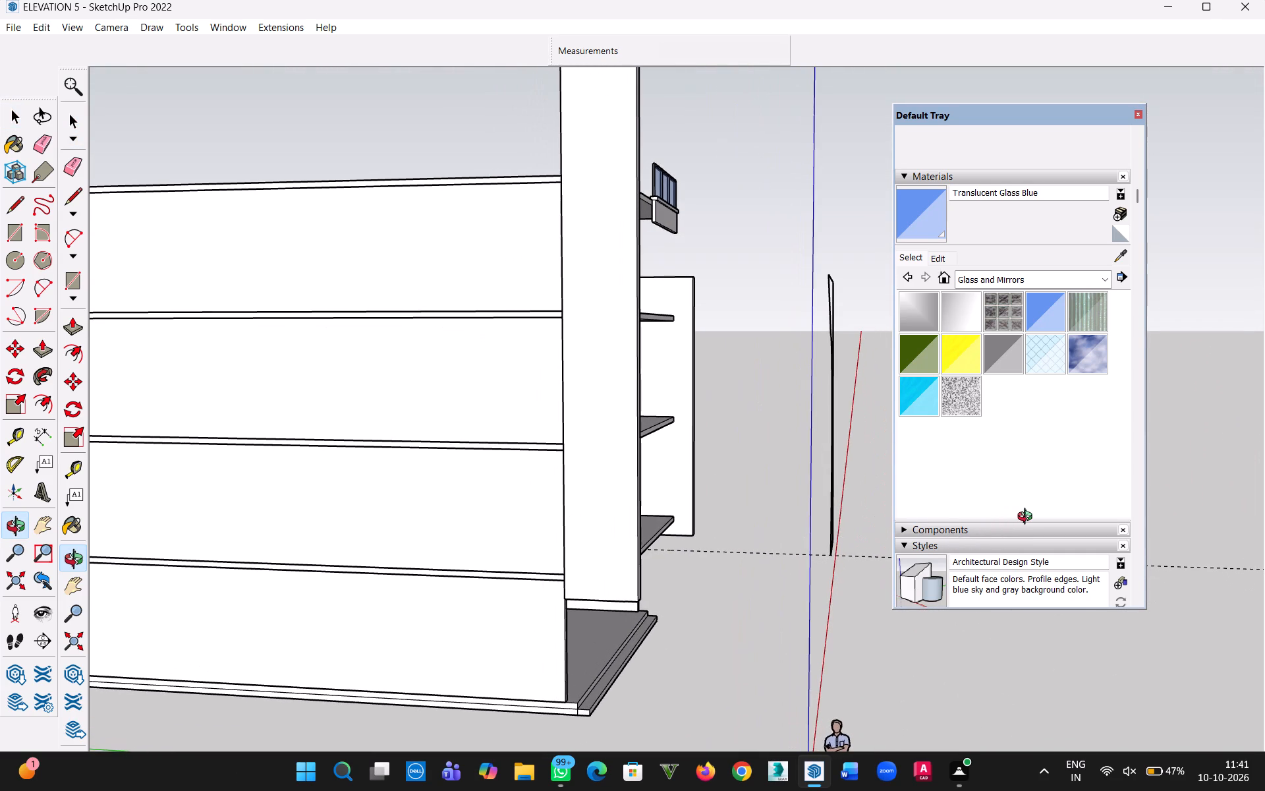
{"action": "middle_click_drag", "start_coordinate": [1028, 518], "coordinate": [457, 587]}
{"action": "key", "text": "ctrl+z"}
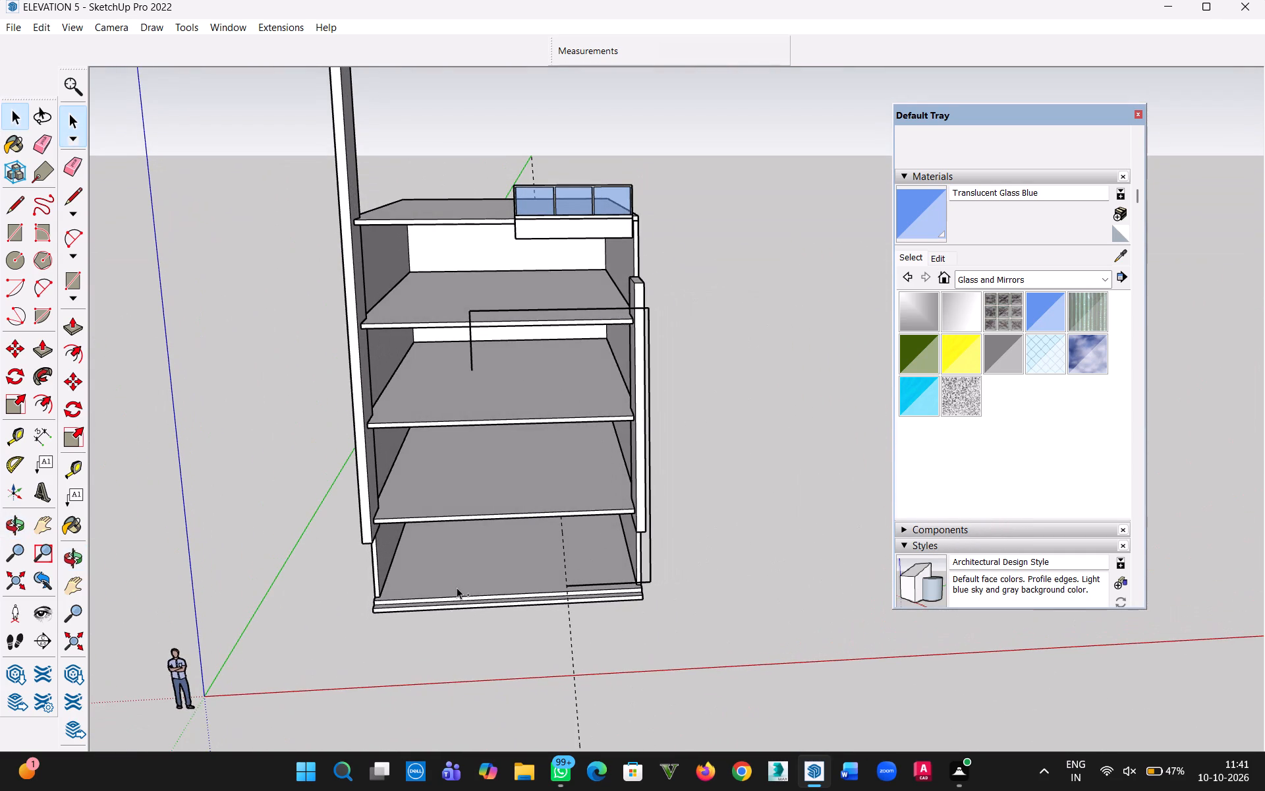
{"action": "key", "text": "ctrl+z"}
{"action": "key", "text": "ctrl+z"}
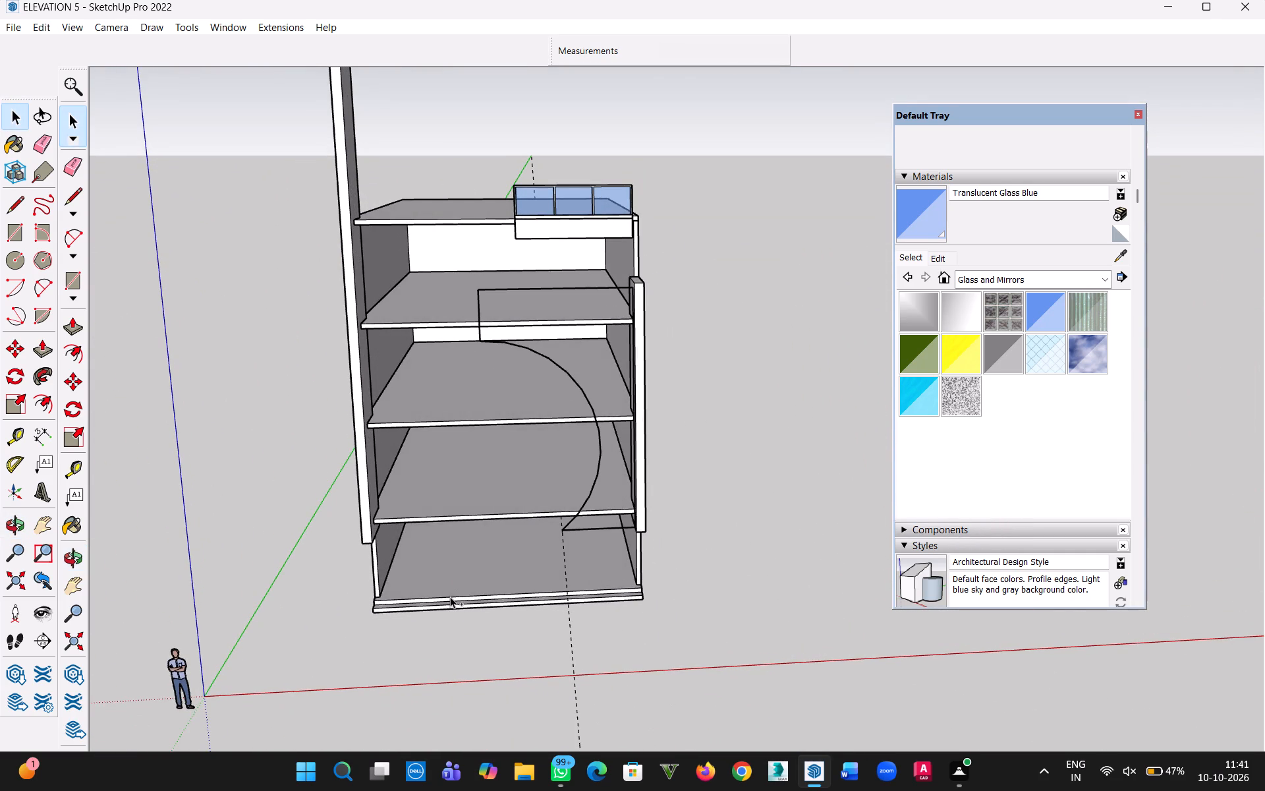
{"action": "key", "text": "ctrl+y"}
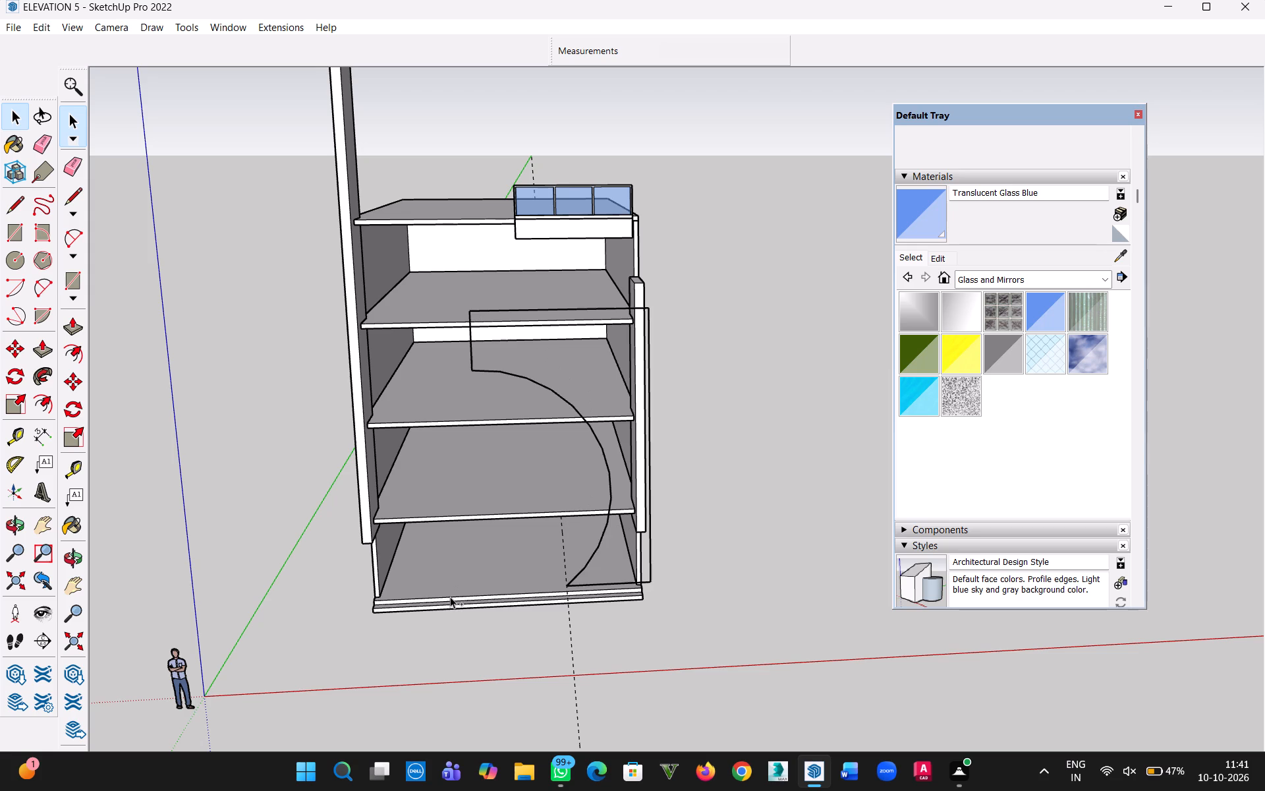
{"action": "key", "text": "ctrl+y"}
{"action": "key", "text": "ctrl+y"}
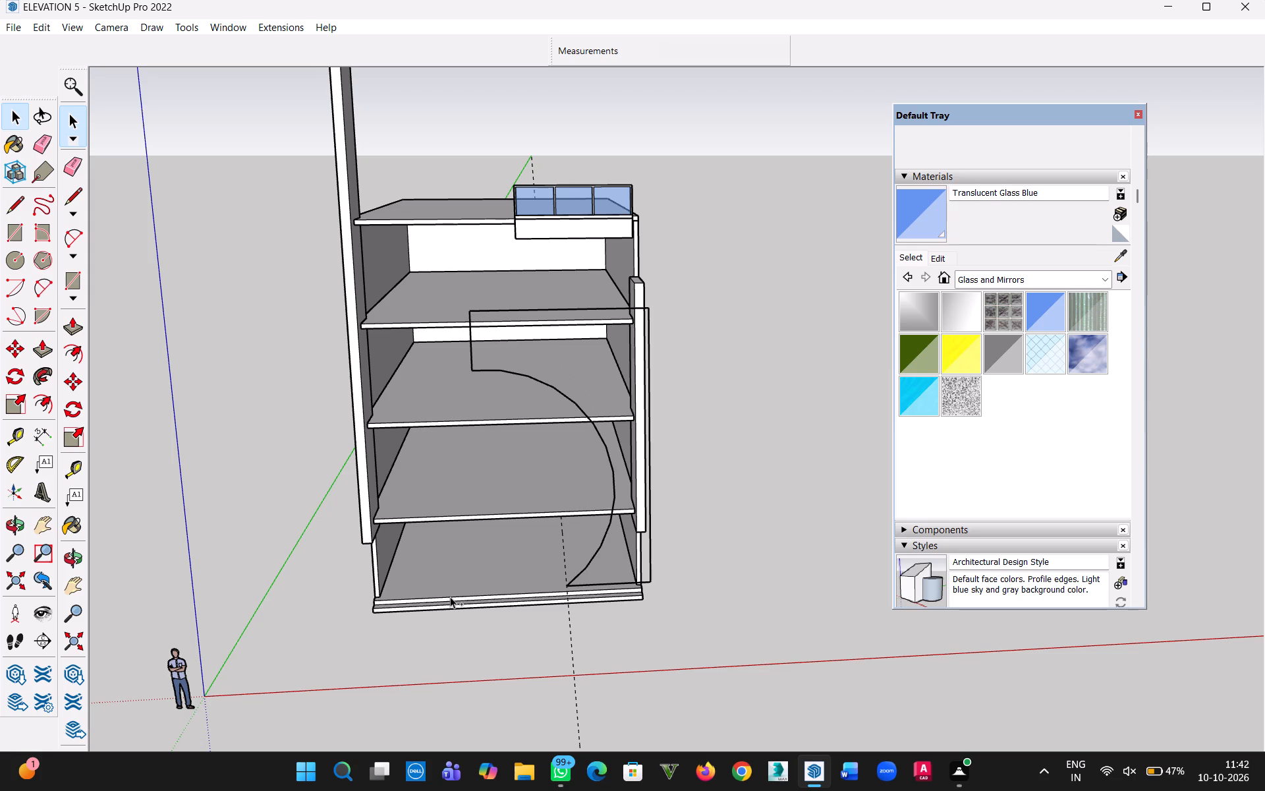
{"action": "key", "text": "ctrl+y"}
Examine edge-on and from above whether all edges of the curved outline lie in one vertical plane.
{"action": "middle_click_drag", "start_coordinate": [518, 622], "coordinate": [427, 790]}
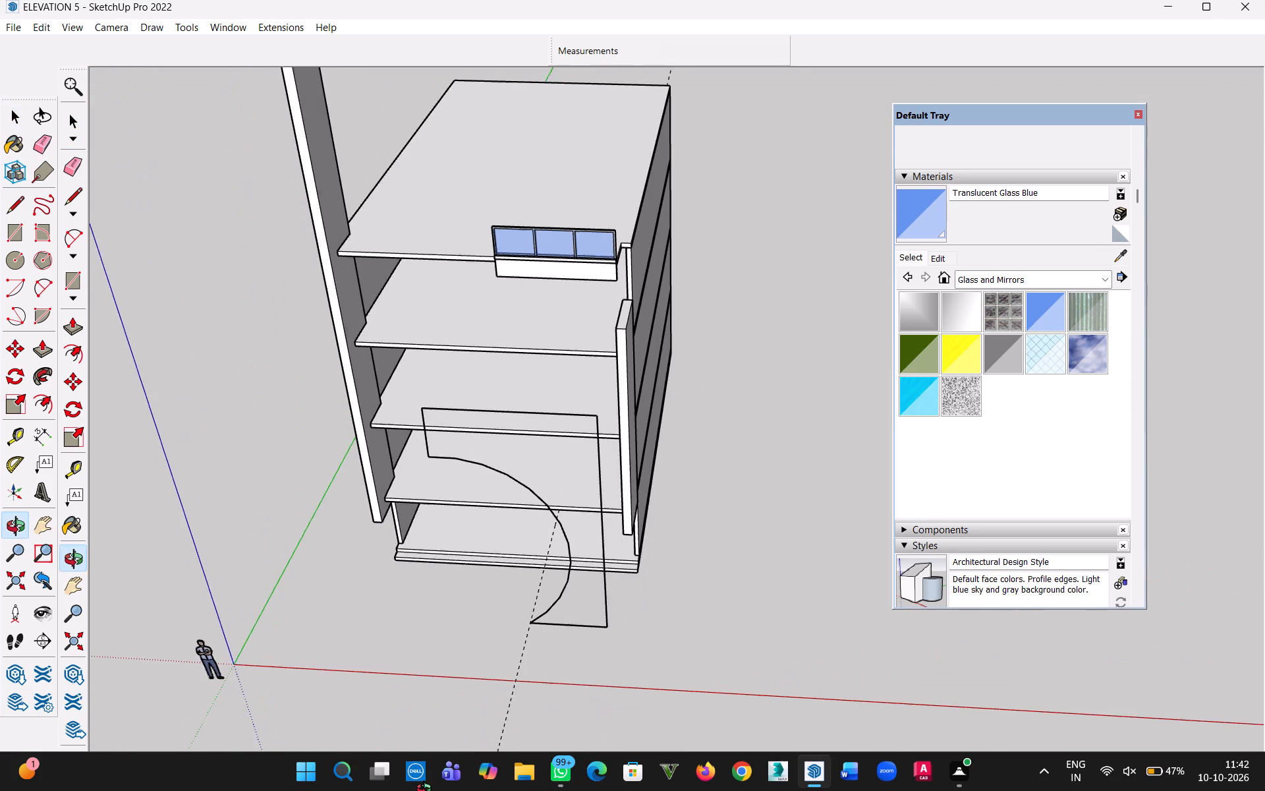
{"action": "middle_click_drag", "start_coordinate": [427, 790], "coordinate": [428, 788]}
{"action": "middle_click_drag", "start_coordinate": [611, 508], "coordinate": [35, 307]}
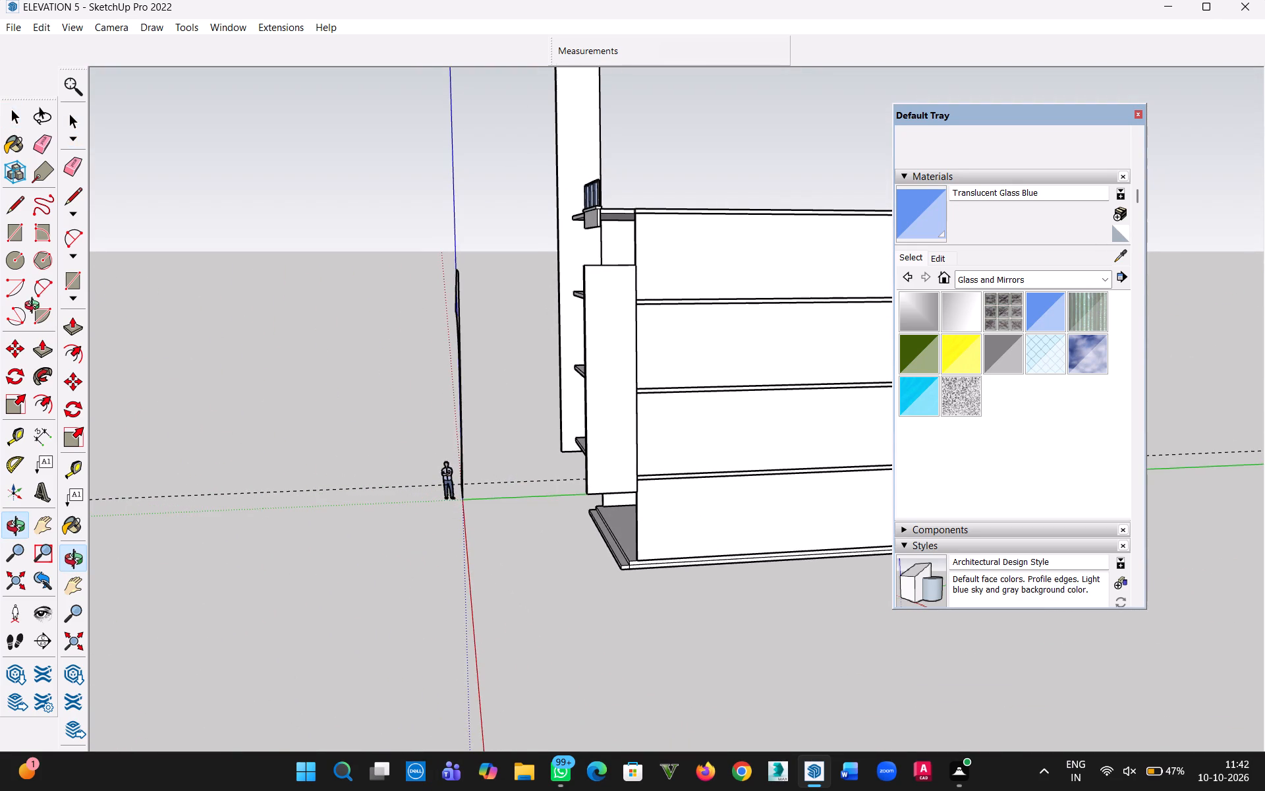
{"action": "middle_click_drag", "start_coordinate": [35, 307], "coordinate": [557, 413]}
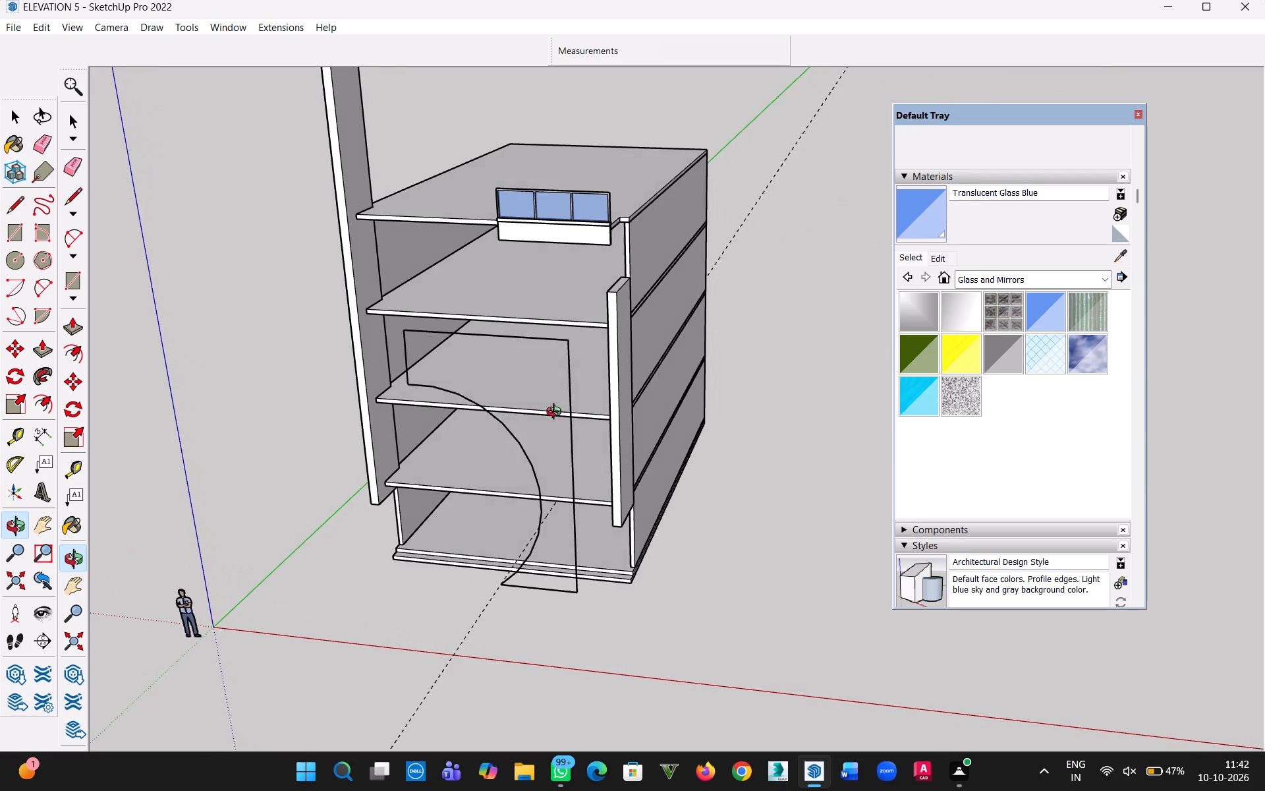
{"action": "middle_click_drag", "start_coordinate": [557, 413], "coordinate": [182, 761]}
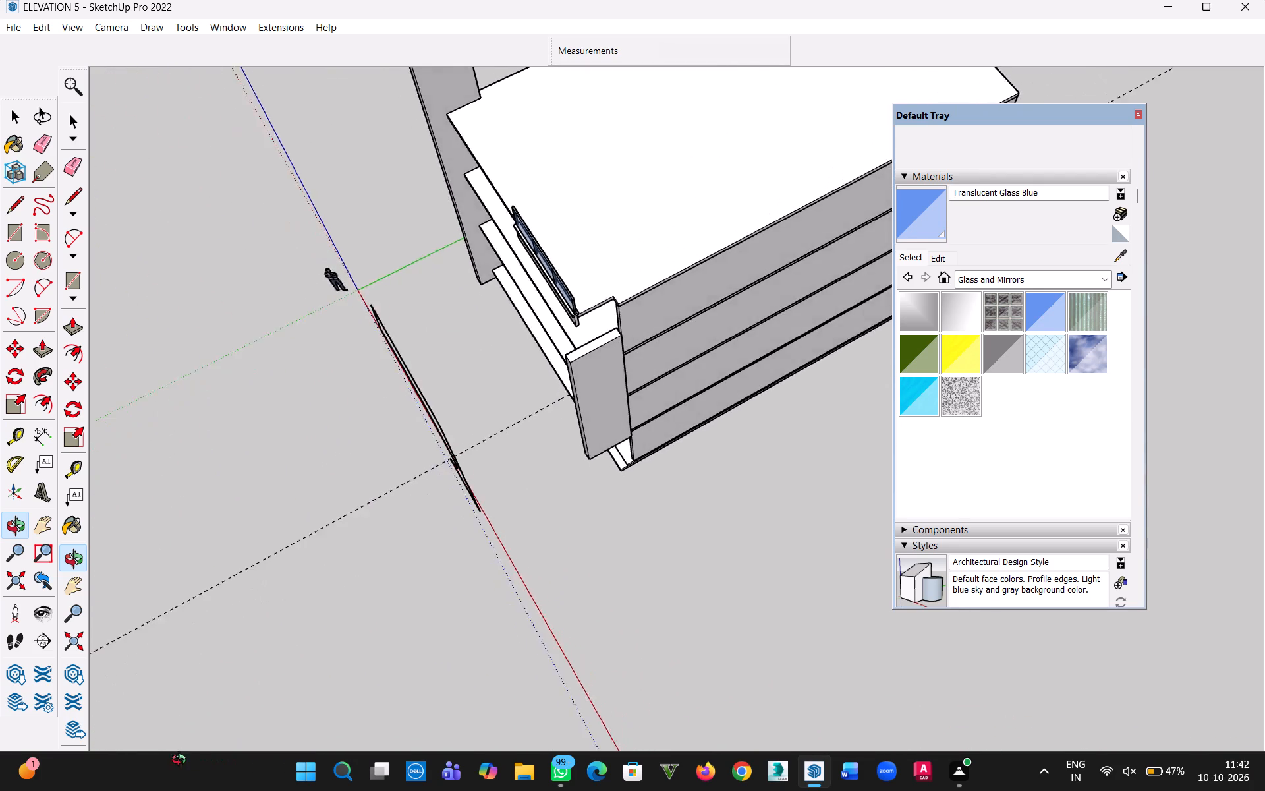
{"action": "middle_click_drag", "start_coordinate": [182, 761], "coordinate": [153, 754]}
{"action": "middle_click_drag", "start_coordinate": [517, 545], "coordinate": [389, 185]}
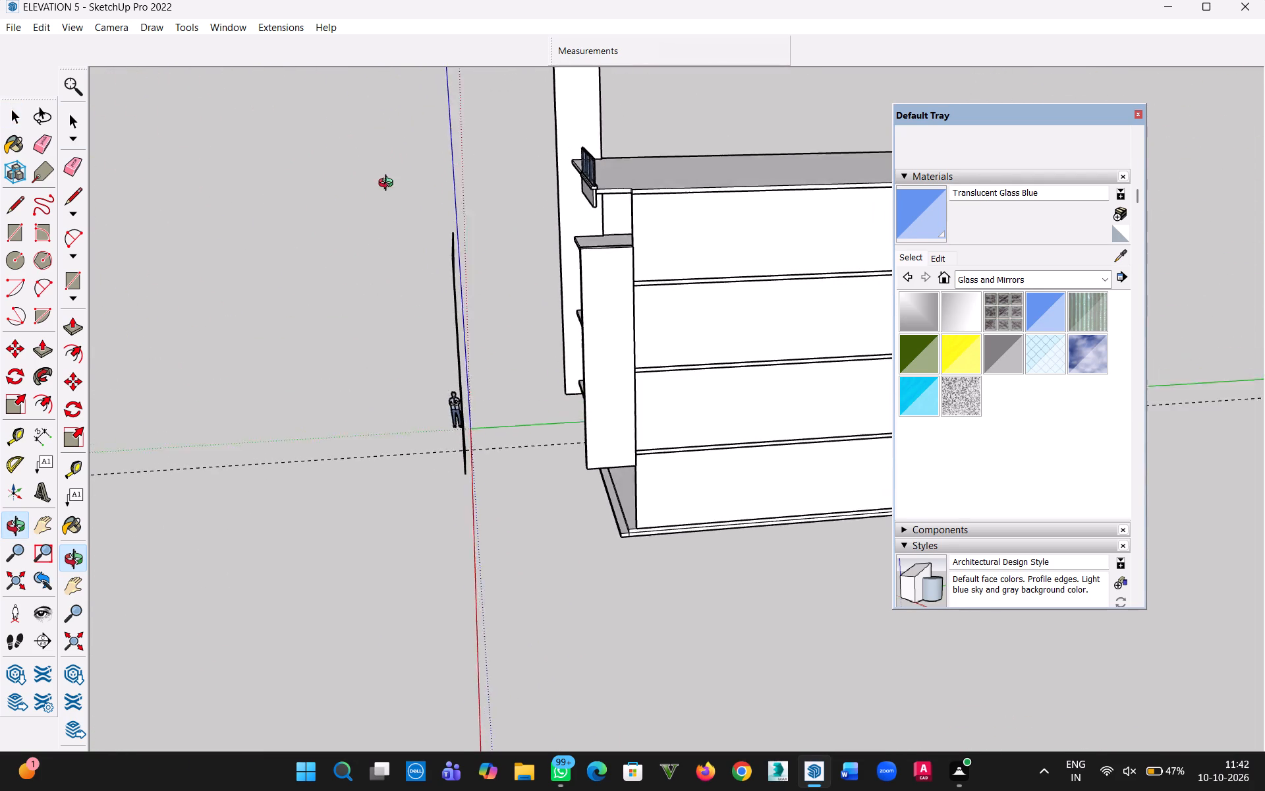
{"action": "middle_click_drag", "start_coordinate": [389, 185], "coordinate": [393, 125]}
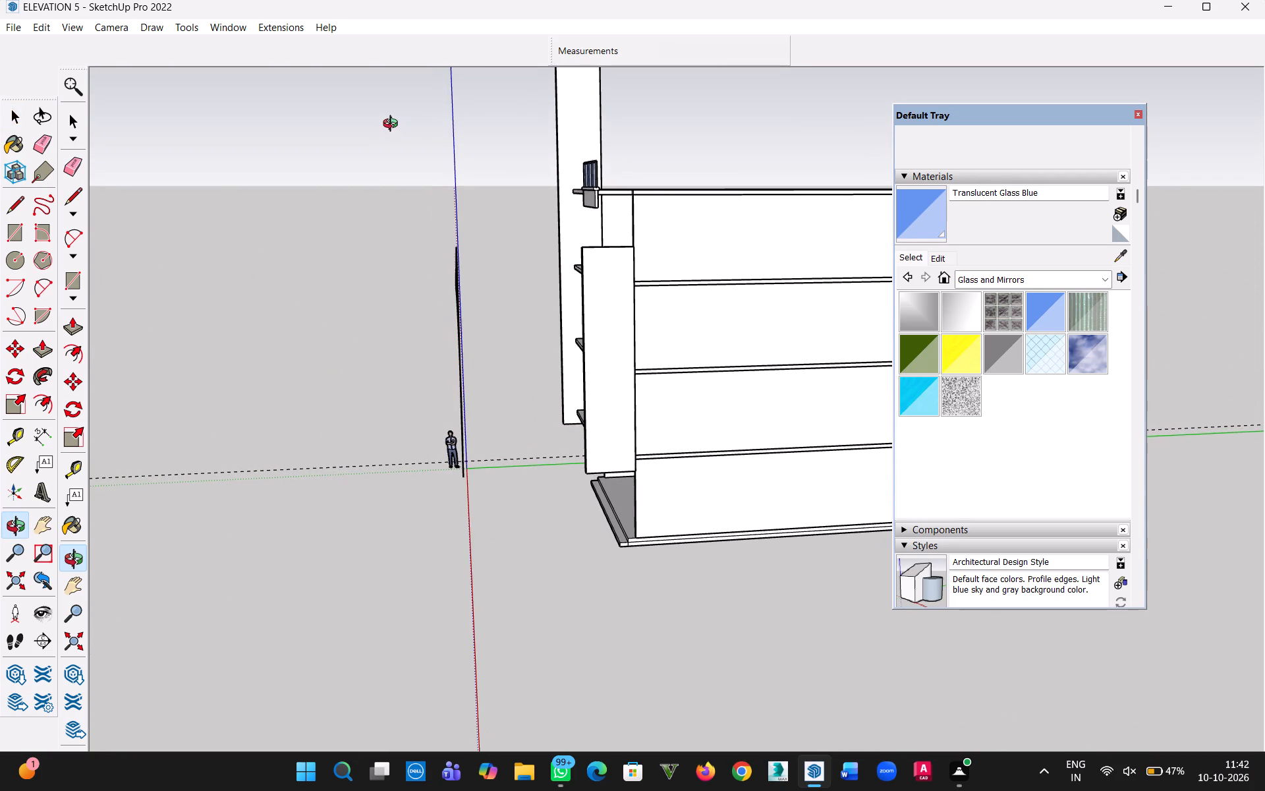
{"action": "middle_click_drag", "start_coordinate": [393, 125], "coordinate": [775, 378]}
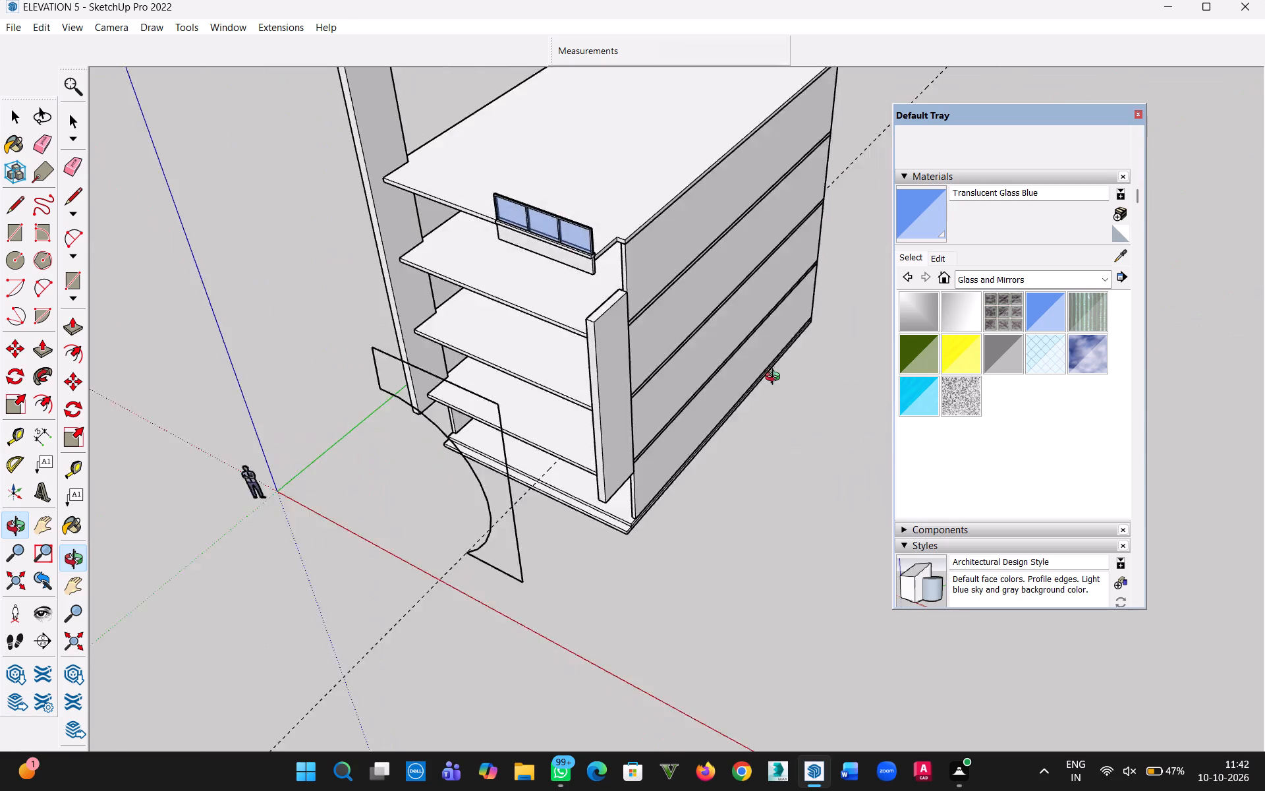
{"action": "middle_click_drag", "start_coordinate": [775, 378], "coordinate": [1015, 421]}
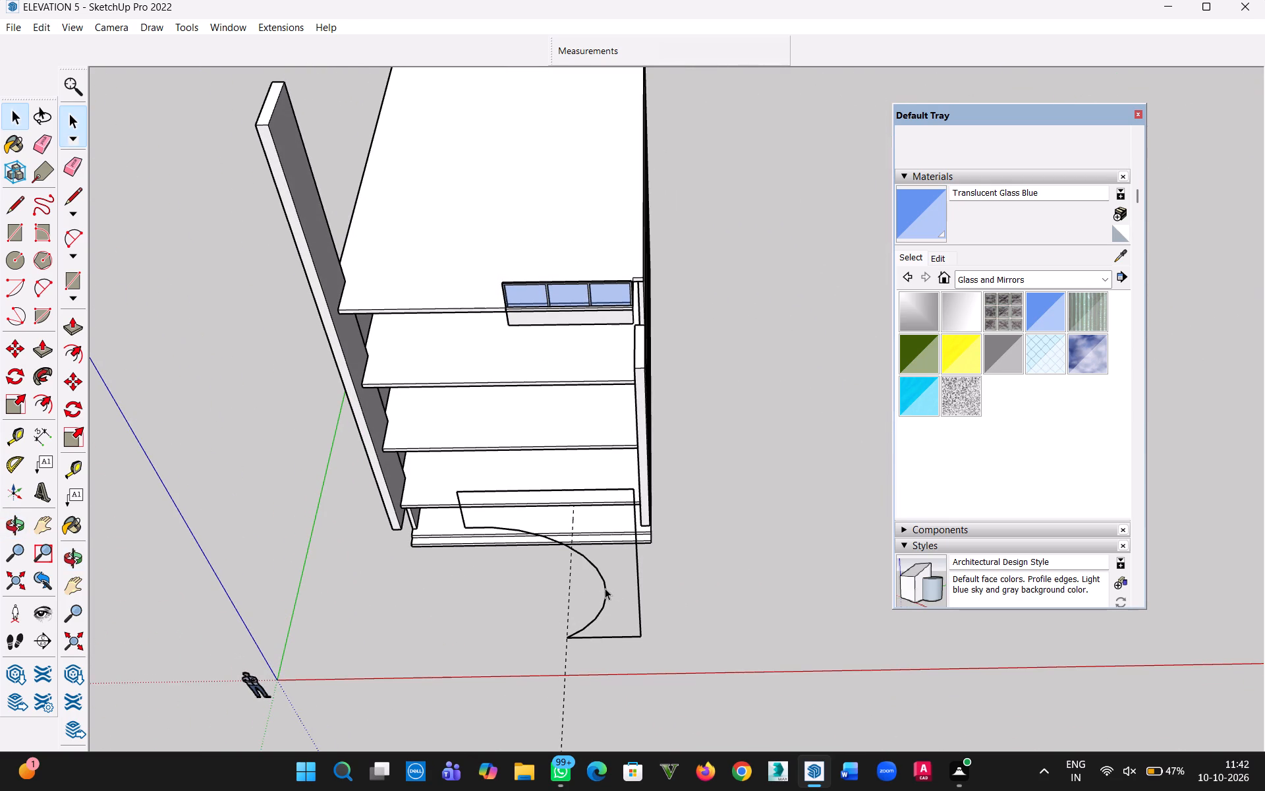
Delete the redrawn arc and the short vertical edge at the outline's upper inner corner.
{"action": "left_click", "coordinate": [605, 588]}
{"action": "key", "text": "Delete"}
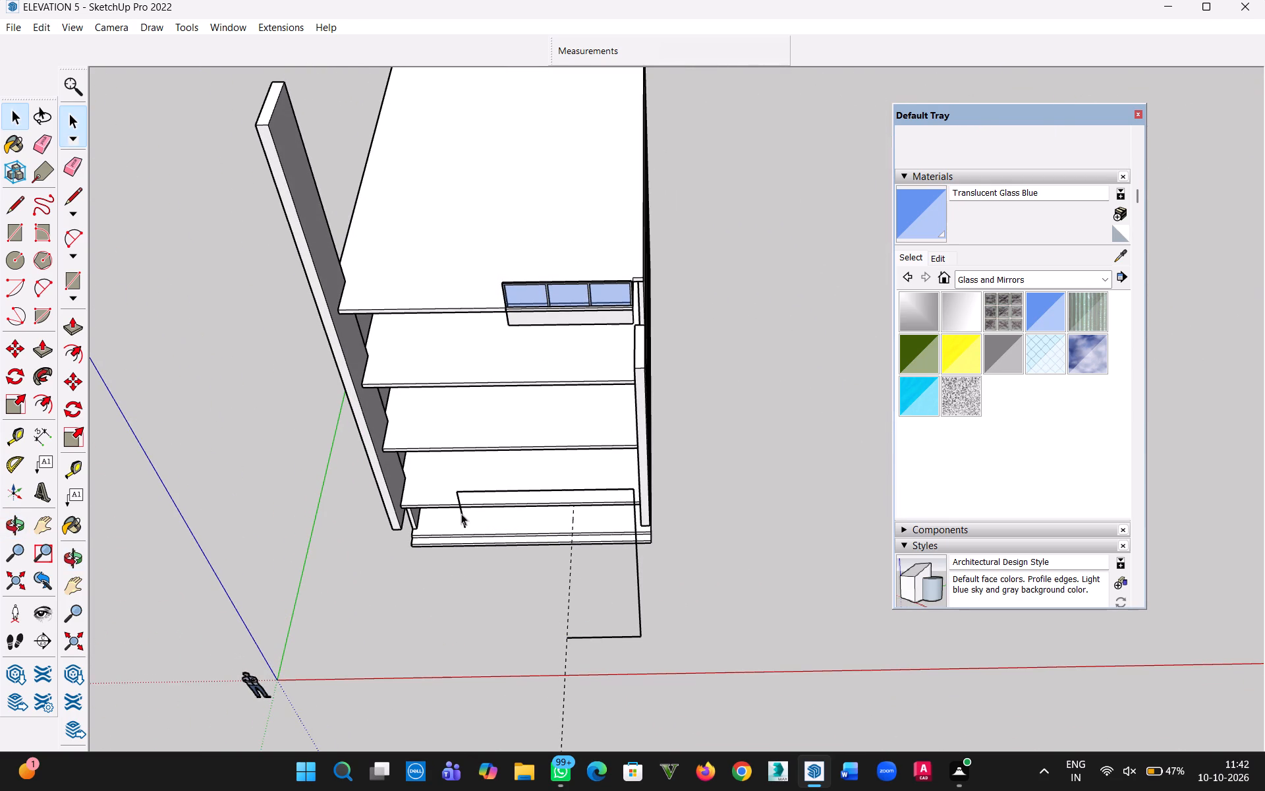
{"action": "left_click", "coordinate": [461, 513]}
{"action": "key", "text": "Delete"}
{"action": "middle_click_drag", "start_coordinate": [592, 535], "coordinate": [0, 274]}
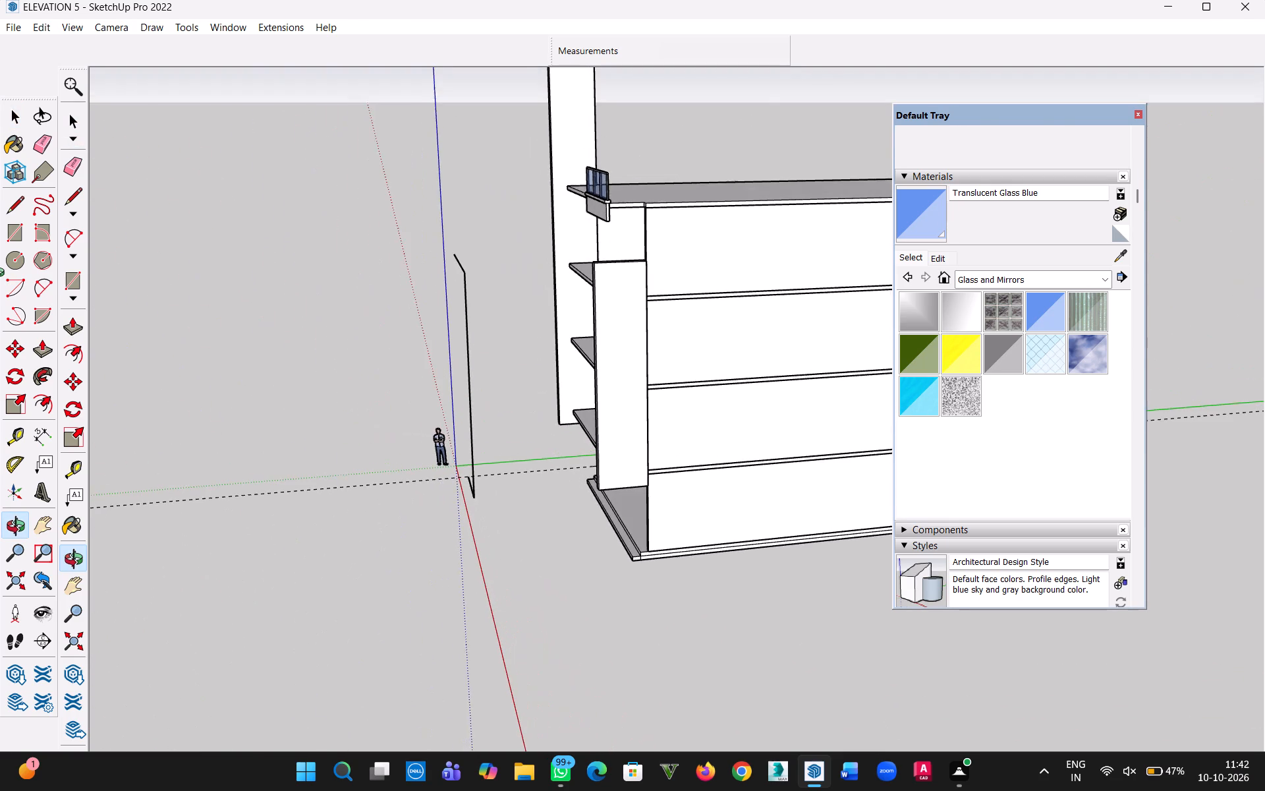
{"action": "middle_click_drag", "start_coordinate": [0, 274], "coordinate": [1, 267]}
{"action": "middle_click_drag", "start_coordinate": [347, 452], "coordinate": [316, 423]}
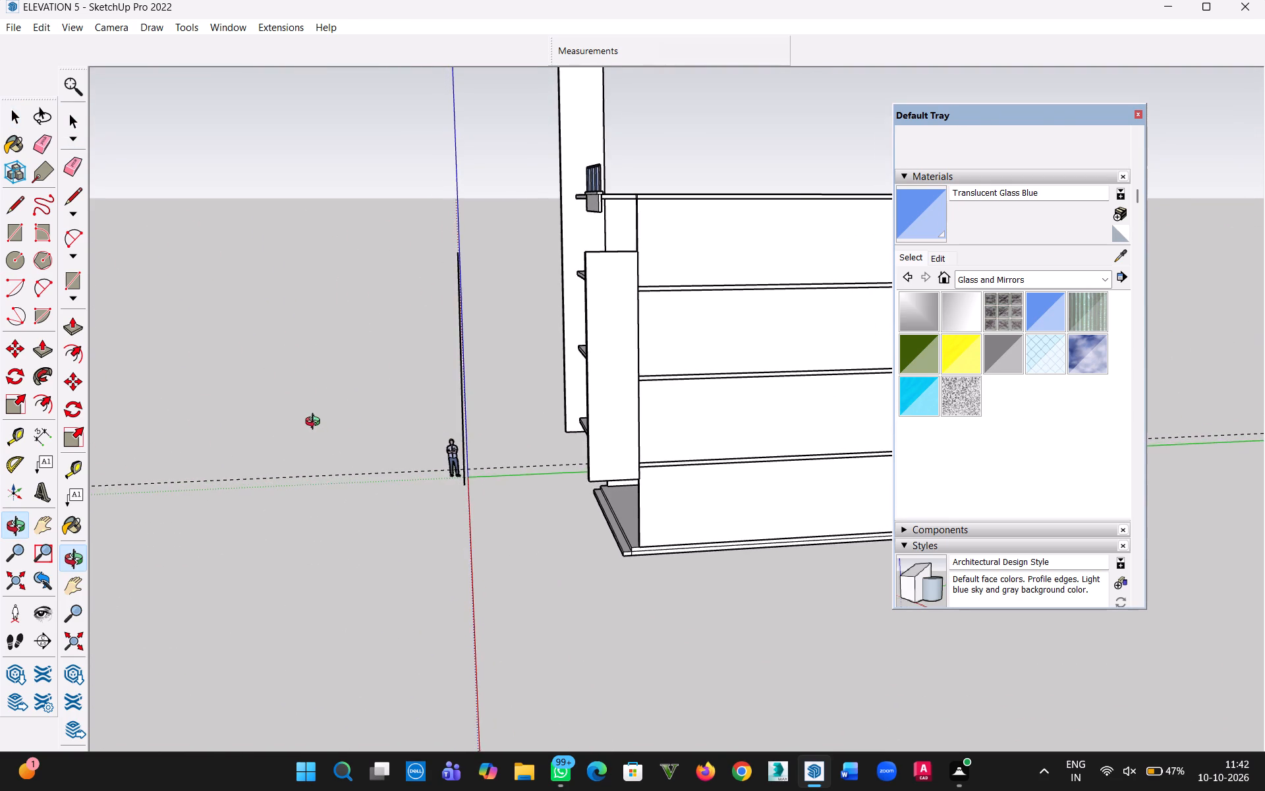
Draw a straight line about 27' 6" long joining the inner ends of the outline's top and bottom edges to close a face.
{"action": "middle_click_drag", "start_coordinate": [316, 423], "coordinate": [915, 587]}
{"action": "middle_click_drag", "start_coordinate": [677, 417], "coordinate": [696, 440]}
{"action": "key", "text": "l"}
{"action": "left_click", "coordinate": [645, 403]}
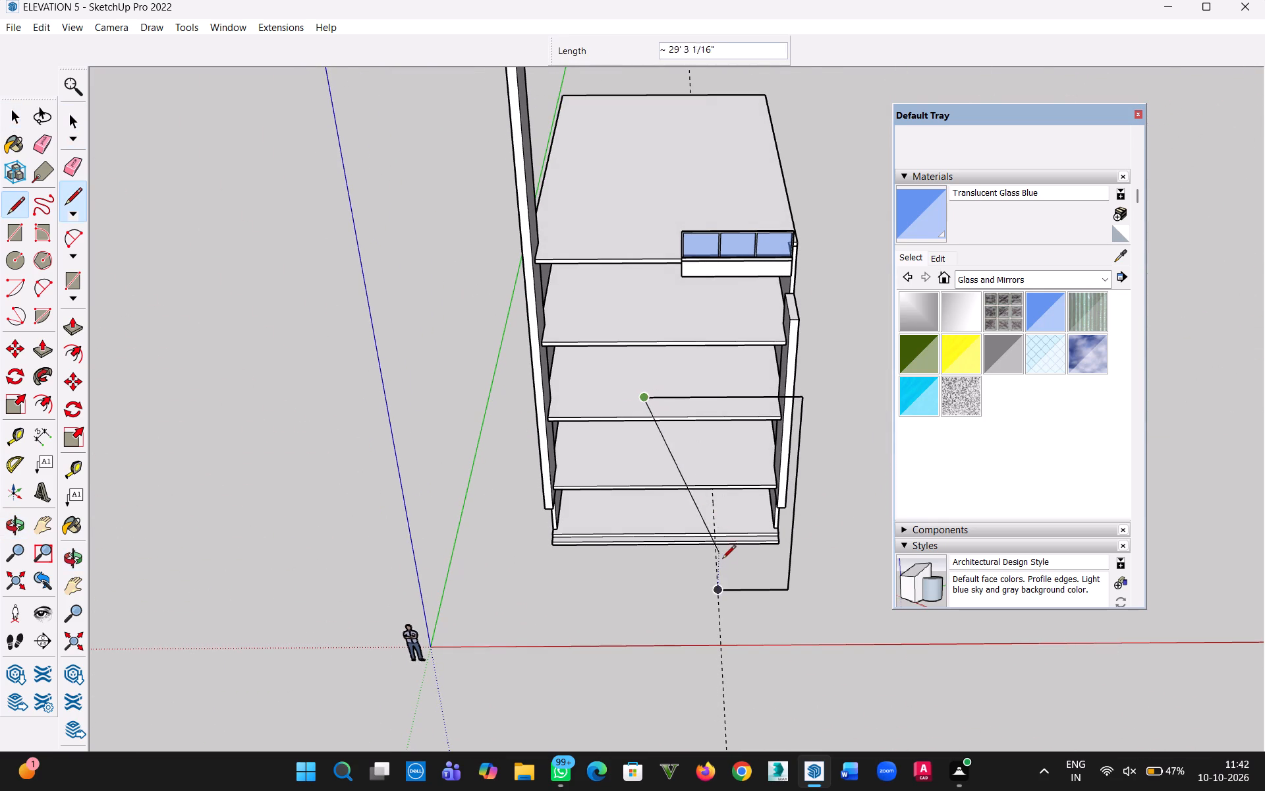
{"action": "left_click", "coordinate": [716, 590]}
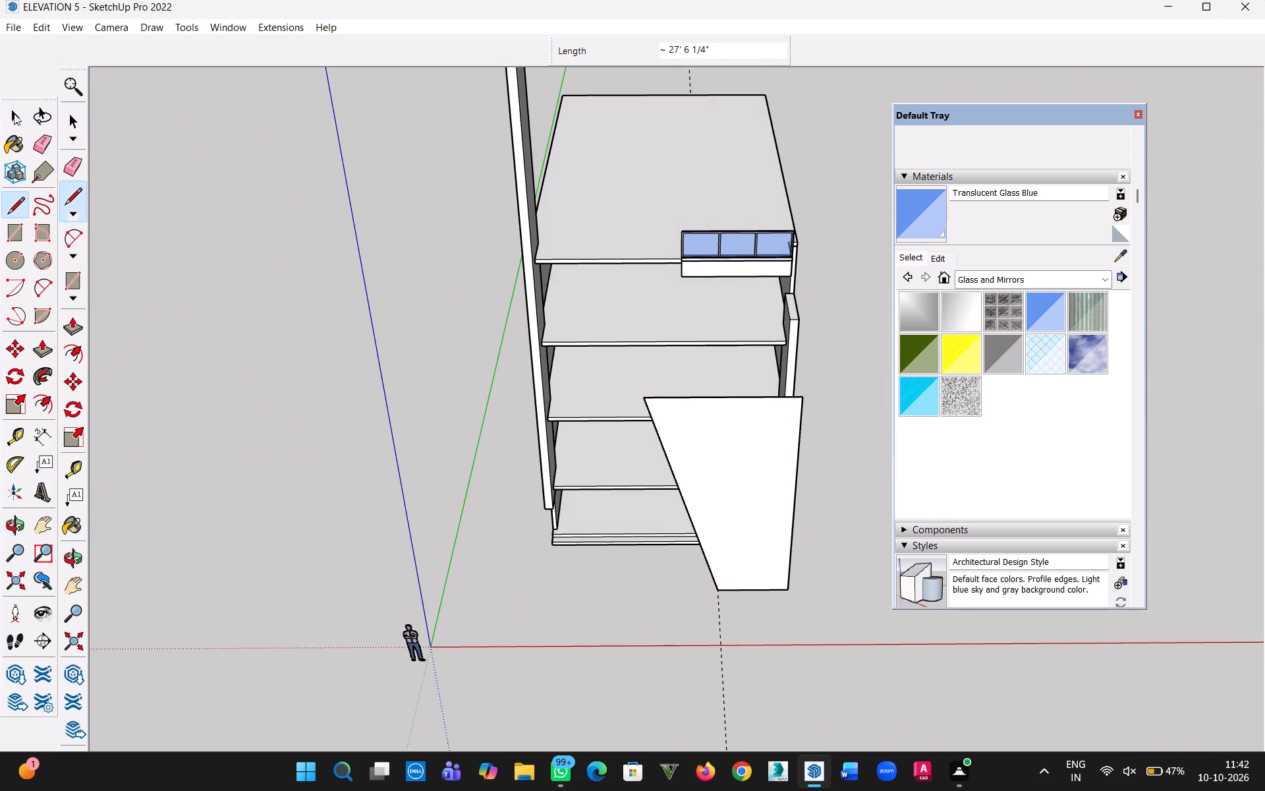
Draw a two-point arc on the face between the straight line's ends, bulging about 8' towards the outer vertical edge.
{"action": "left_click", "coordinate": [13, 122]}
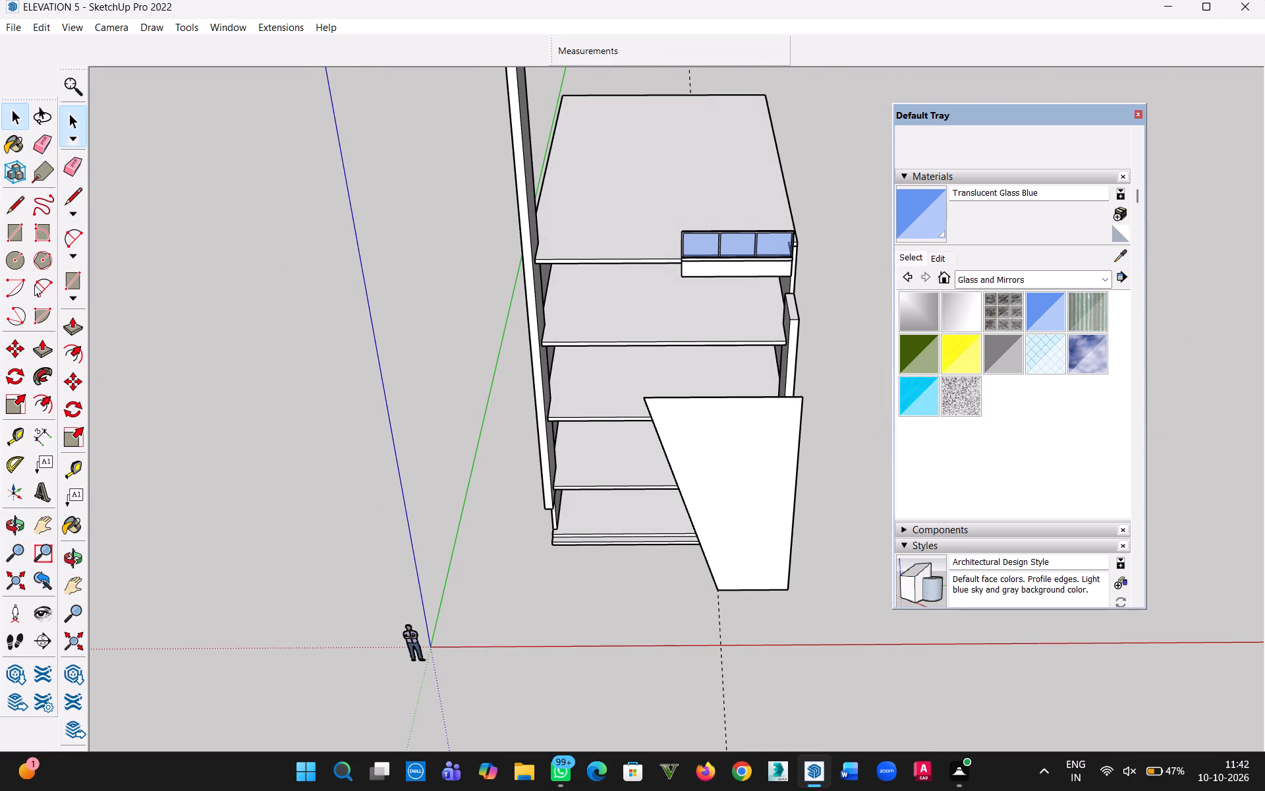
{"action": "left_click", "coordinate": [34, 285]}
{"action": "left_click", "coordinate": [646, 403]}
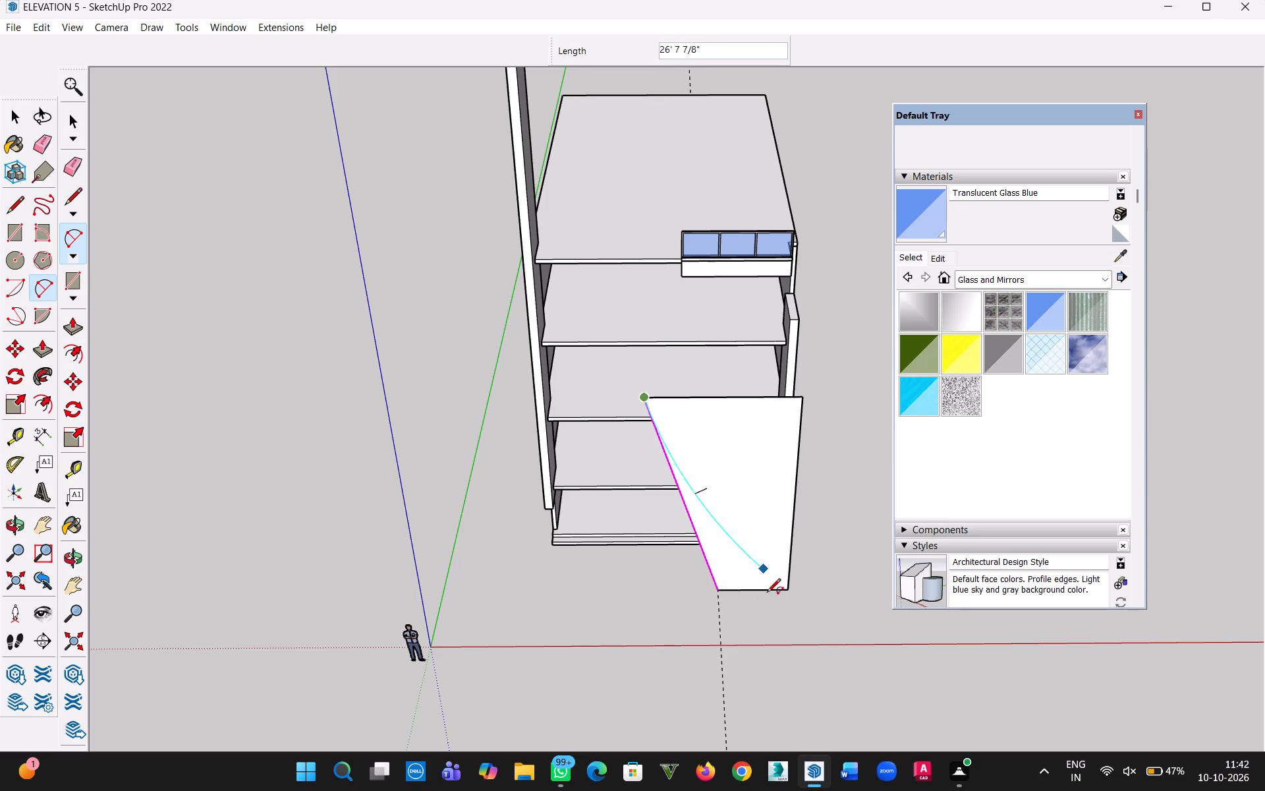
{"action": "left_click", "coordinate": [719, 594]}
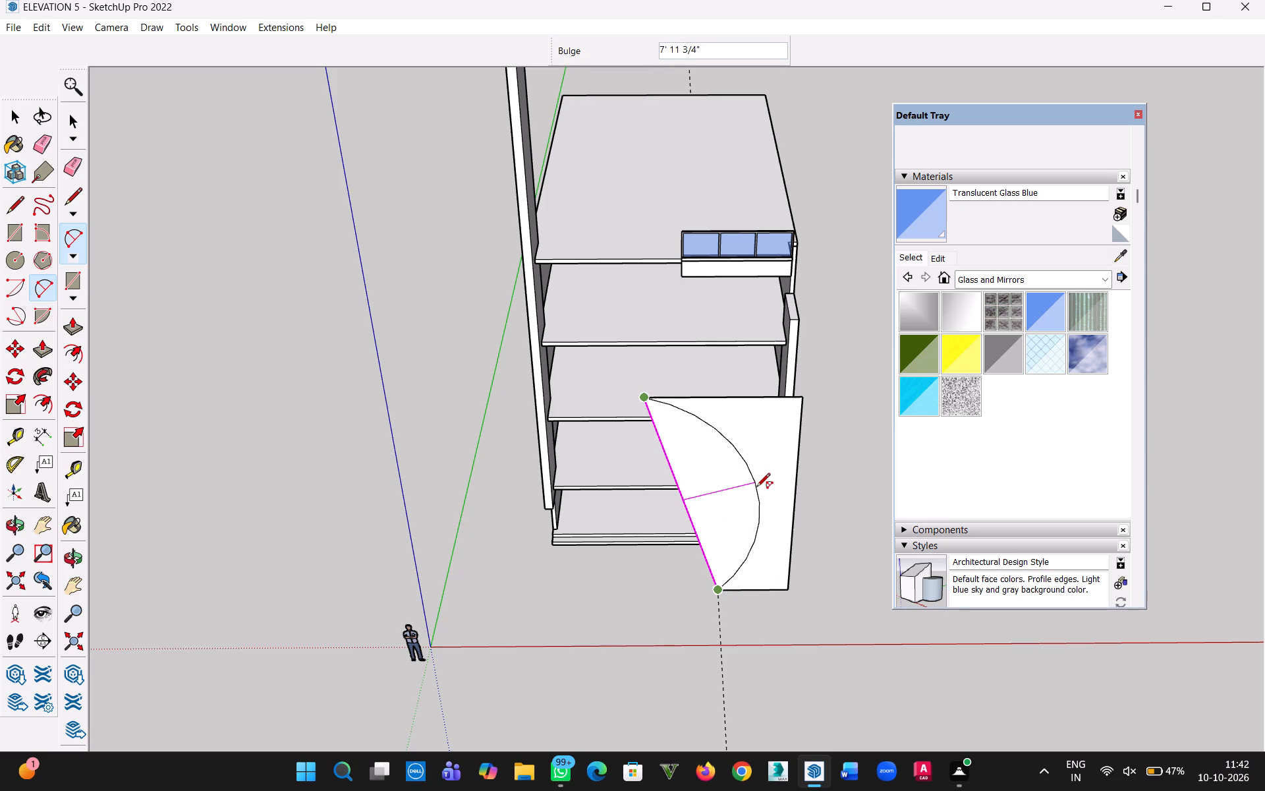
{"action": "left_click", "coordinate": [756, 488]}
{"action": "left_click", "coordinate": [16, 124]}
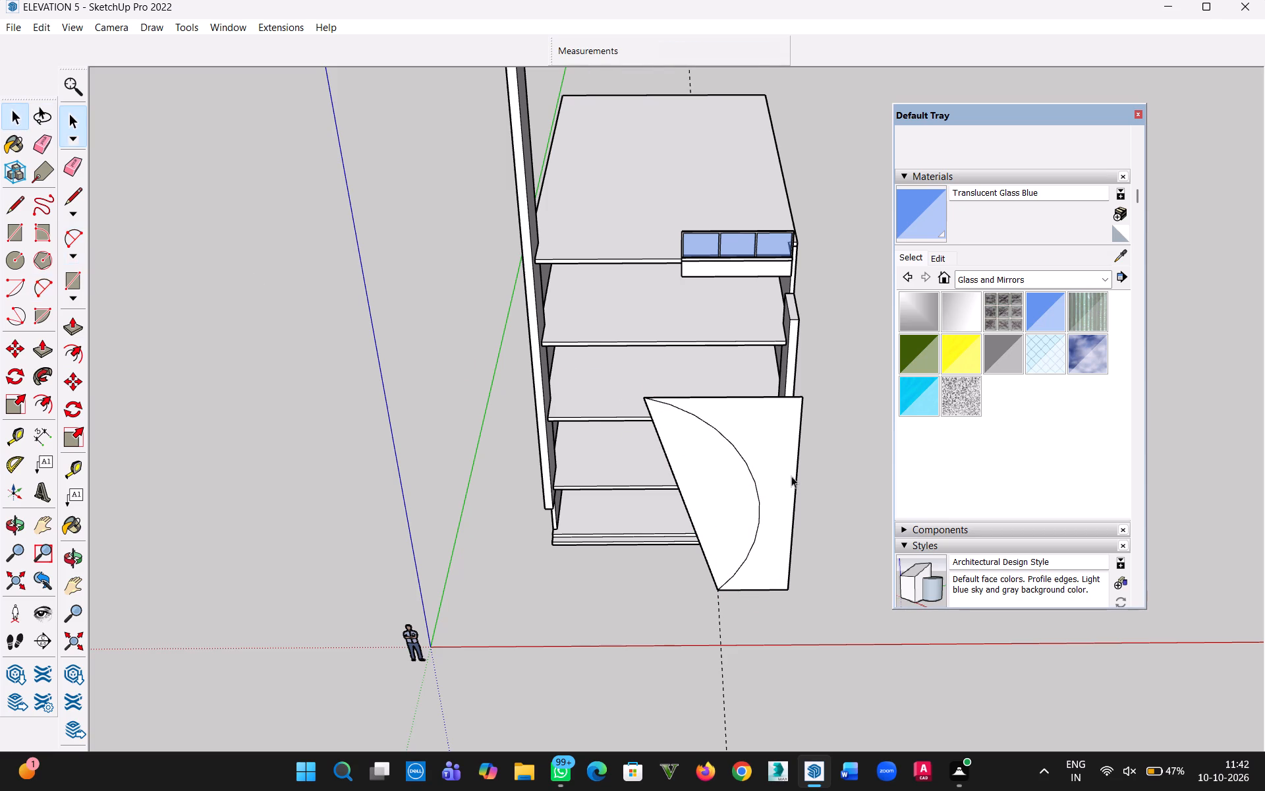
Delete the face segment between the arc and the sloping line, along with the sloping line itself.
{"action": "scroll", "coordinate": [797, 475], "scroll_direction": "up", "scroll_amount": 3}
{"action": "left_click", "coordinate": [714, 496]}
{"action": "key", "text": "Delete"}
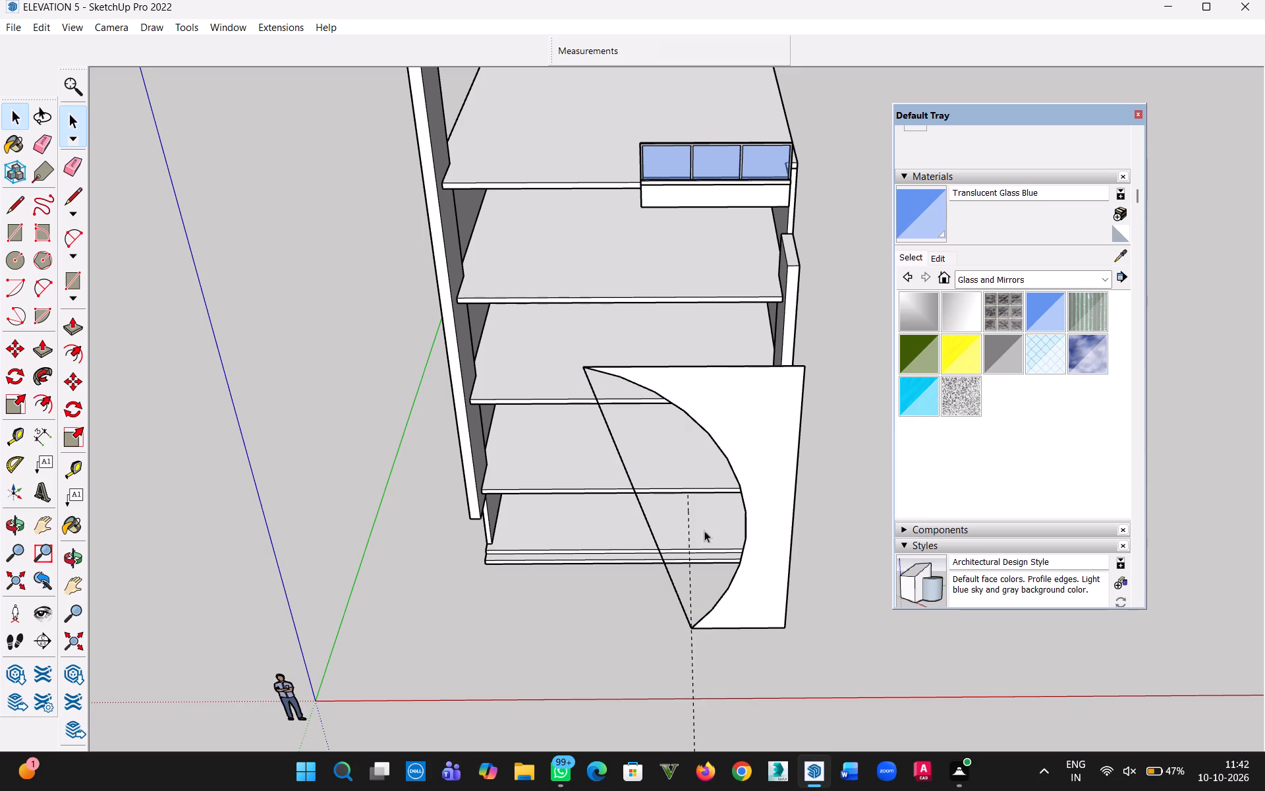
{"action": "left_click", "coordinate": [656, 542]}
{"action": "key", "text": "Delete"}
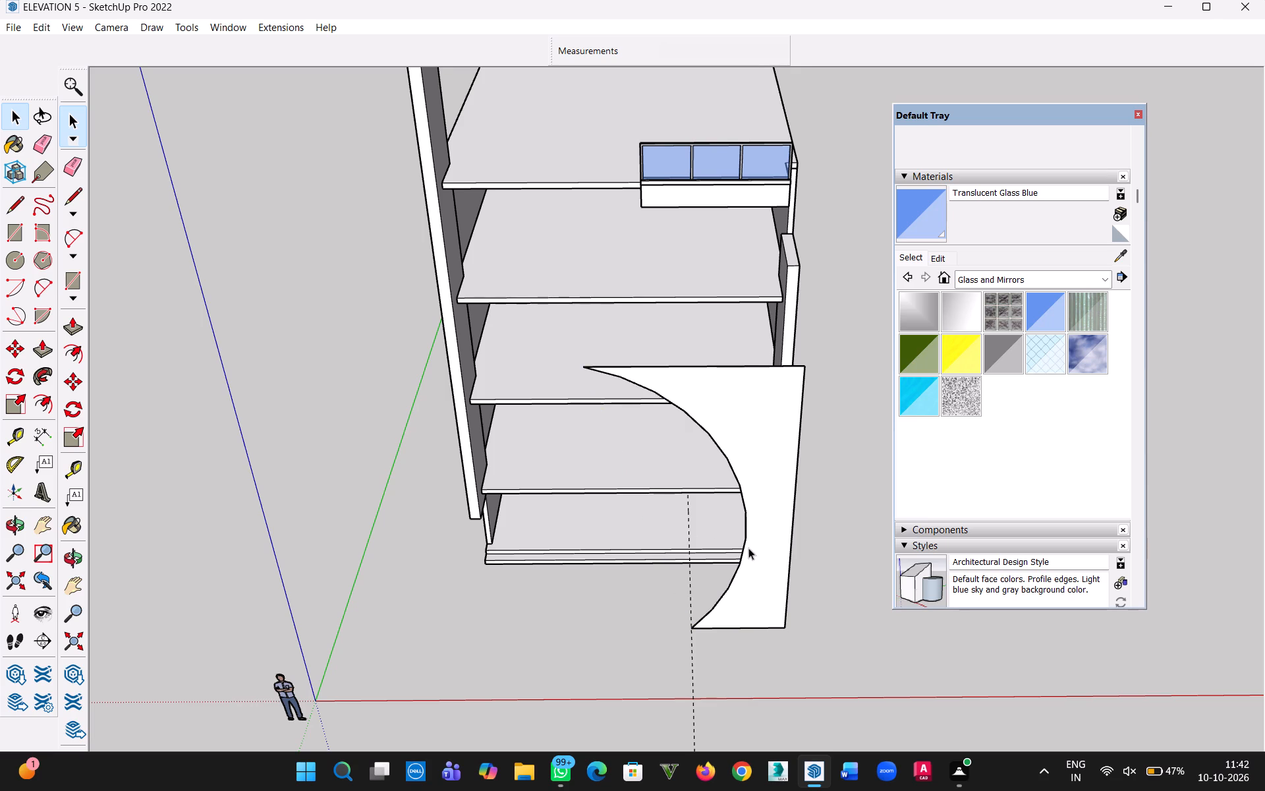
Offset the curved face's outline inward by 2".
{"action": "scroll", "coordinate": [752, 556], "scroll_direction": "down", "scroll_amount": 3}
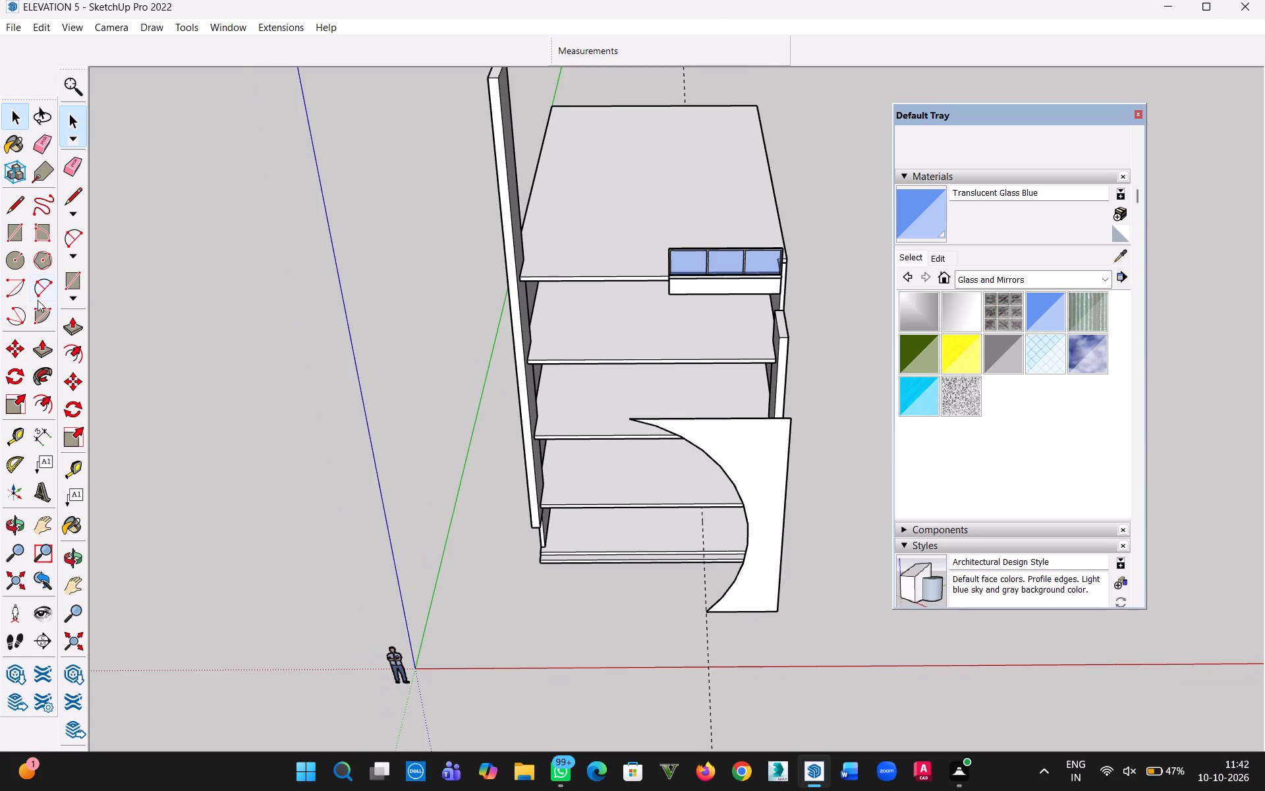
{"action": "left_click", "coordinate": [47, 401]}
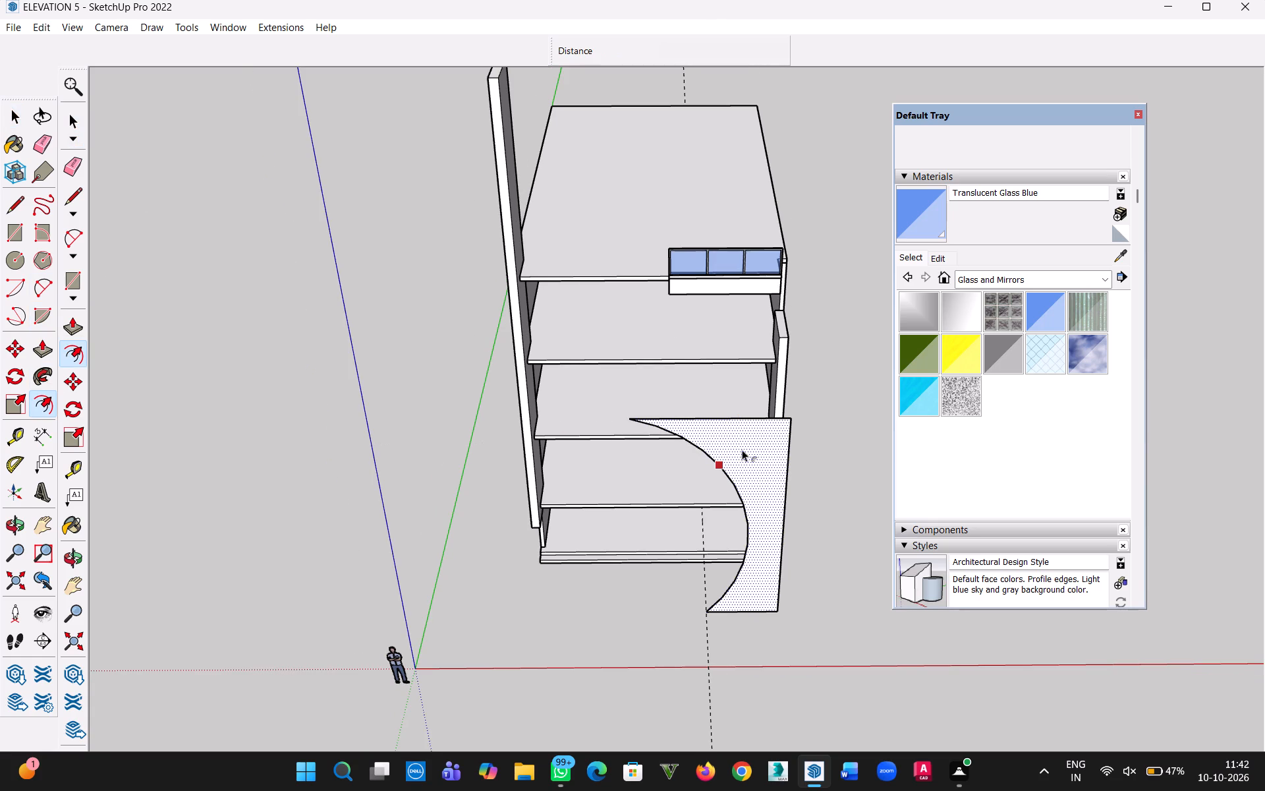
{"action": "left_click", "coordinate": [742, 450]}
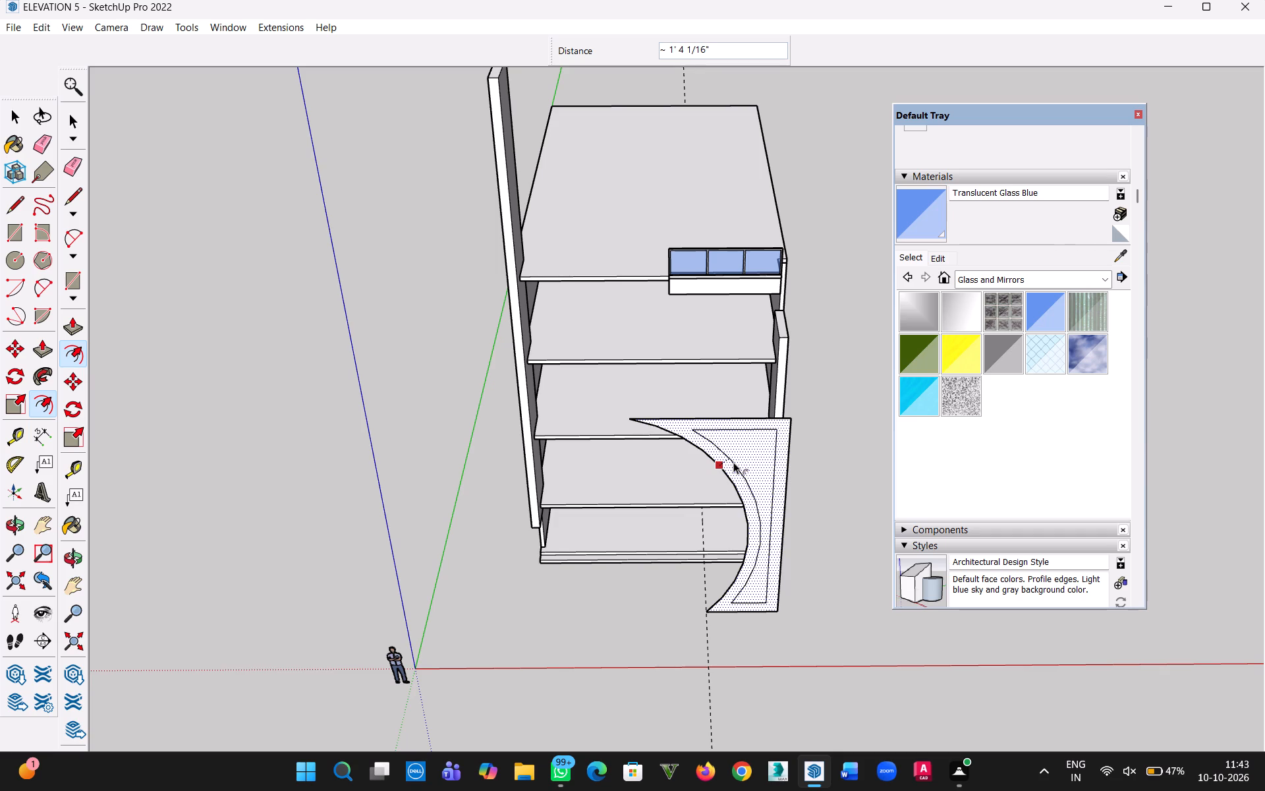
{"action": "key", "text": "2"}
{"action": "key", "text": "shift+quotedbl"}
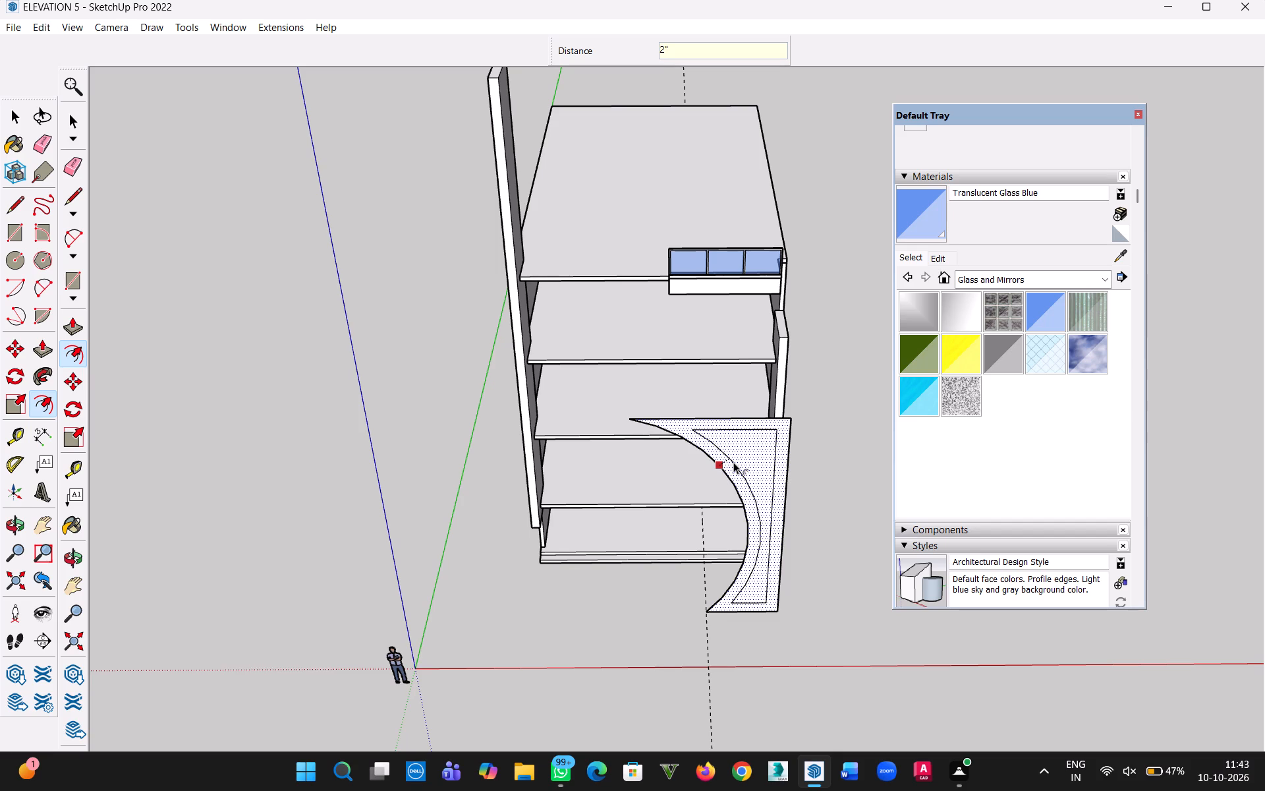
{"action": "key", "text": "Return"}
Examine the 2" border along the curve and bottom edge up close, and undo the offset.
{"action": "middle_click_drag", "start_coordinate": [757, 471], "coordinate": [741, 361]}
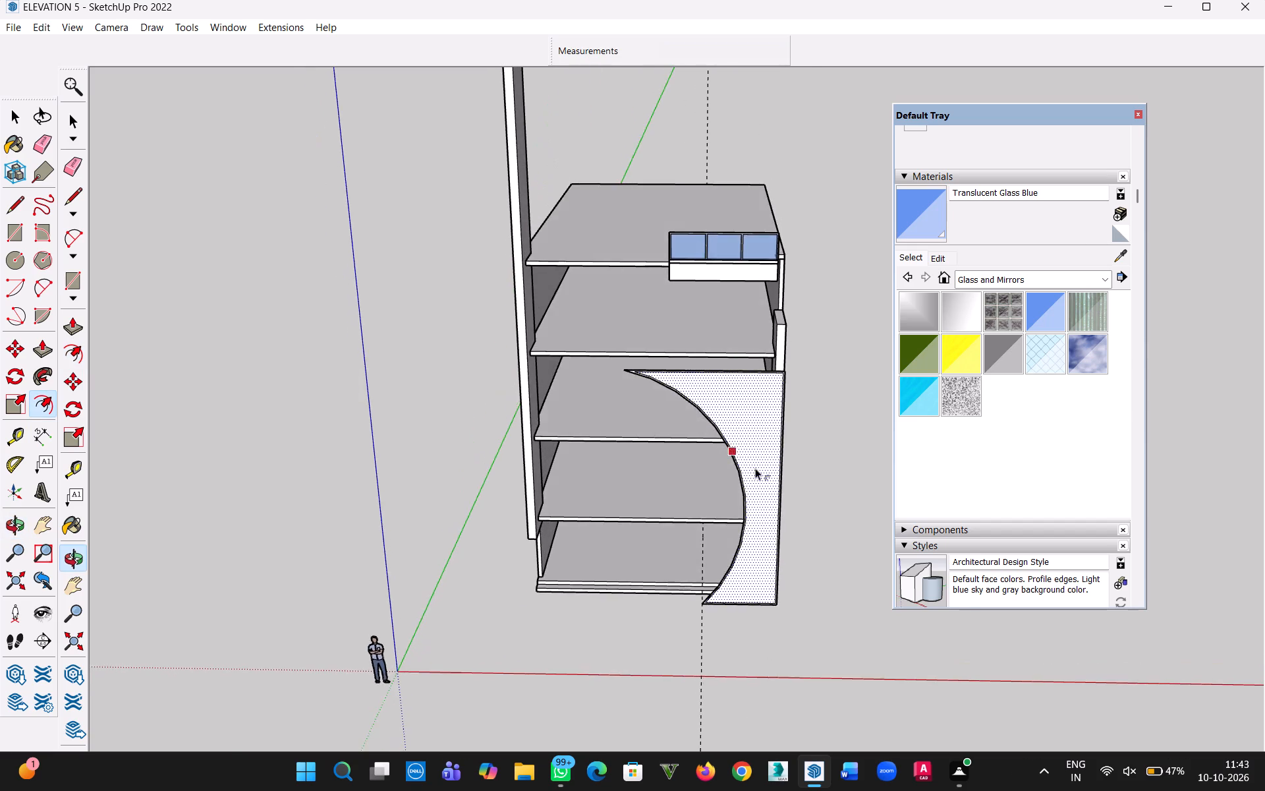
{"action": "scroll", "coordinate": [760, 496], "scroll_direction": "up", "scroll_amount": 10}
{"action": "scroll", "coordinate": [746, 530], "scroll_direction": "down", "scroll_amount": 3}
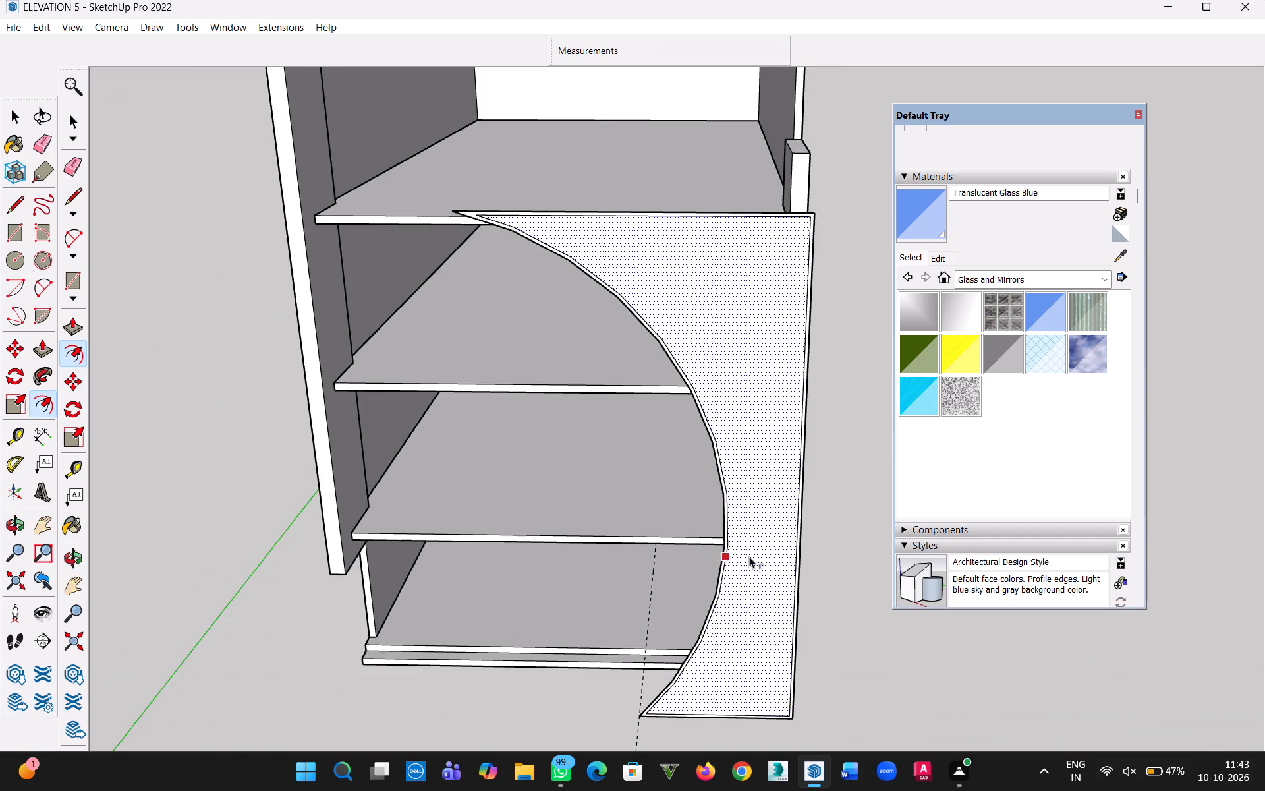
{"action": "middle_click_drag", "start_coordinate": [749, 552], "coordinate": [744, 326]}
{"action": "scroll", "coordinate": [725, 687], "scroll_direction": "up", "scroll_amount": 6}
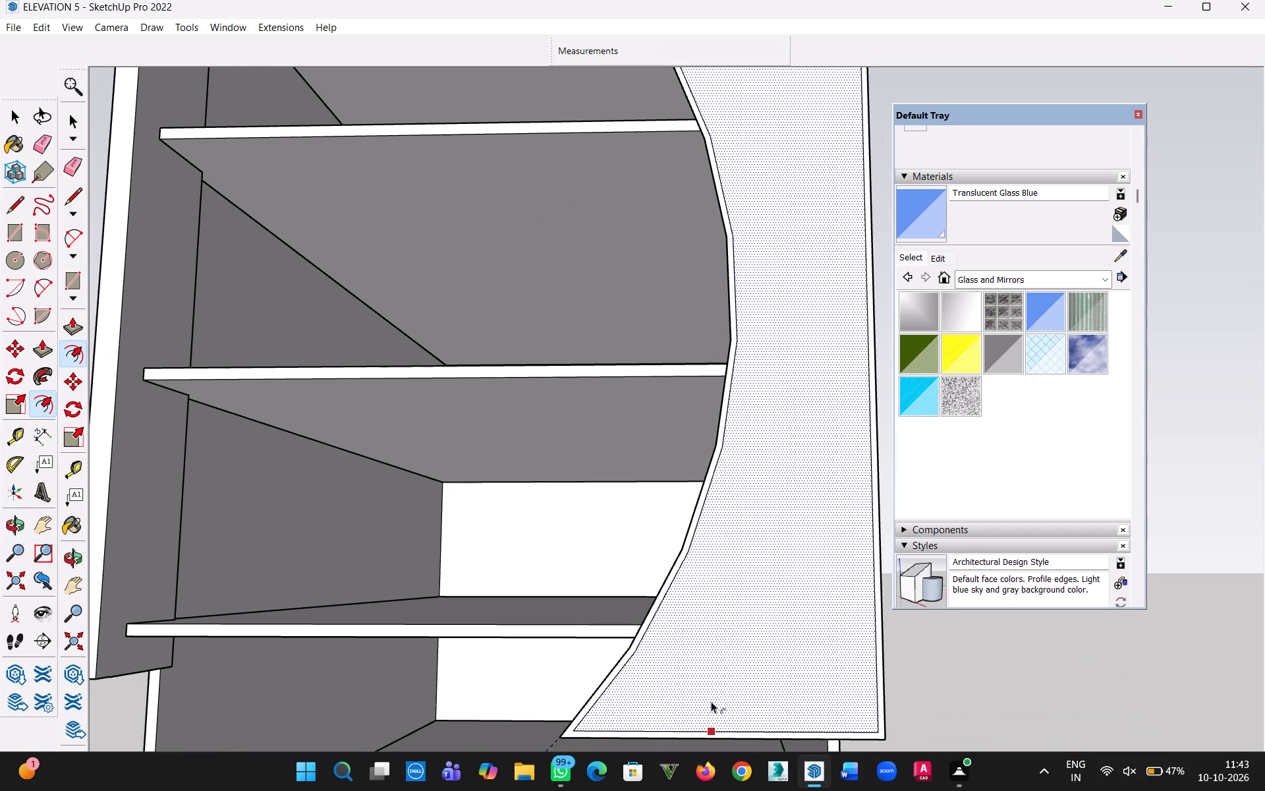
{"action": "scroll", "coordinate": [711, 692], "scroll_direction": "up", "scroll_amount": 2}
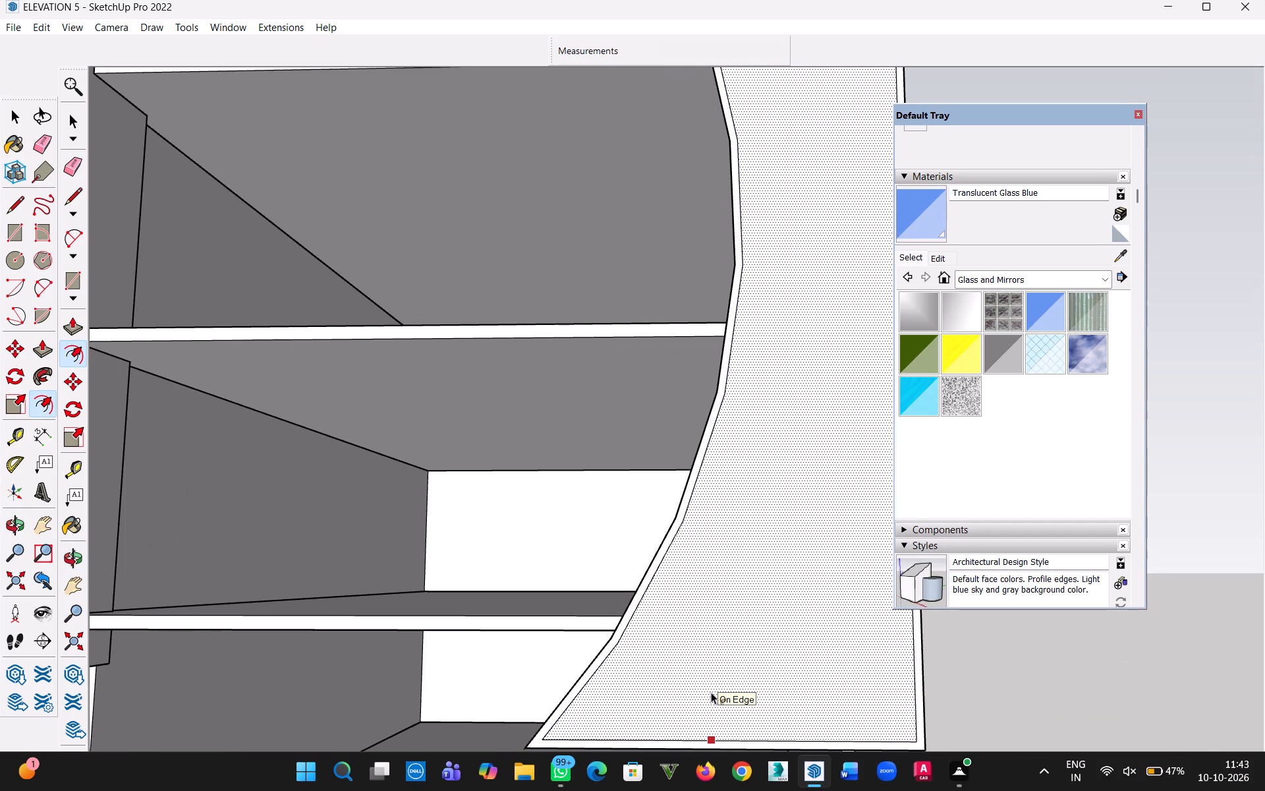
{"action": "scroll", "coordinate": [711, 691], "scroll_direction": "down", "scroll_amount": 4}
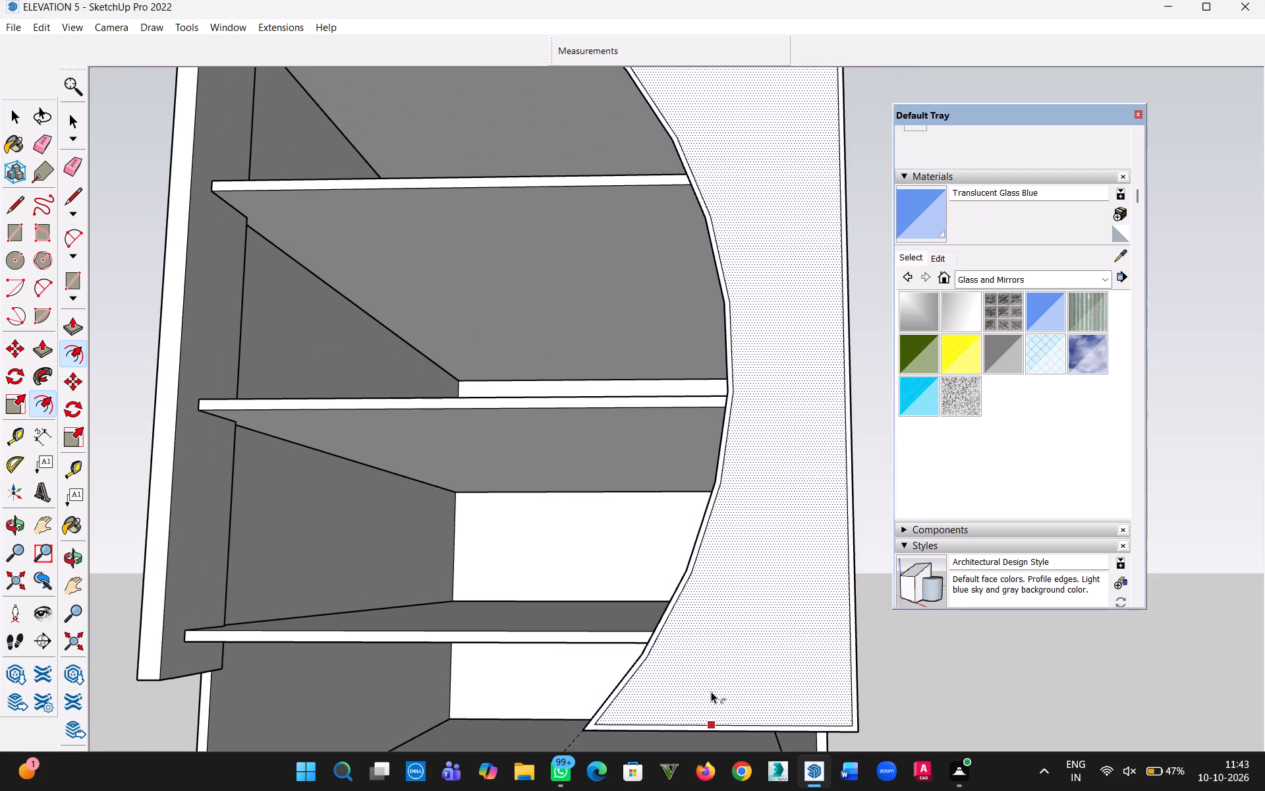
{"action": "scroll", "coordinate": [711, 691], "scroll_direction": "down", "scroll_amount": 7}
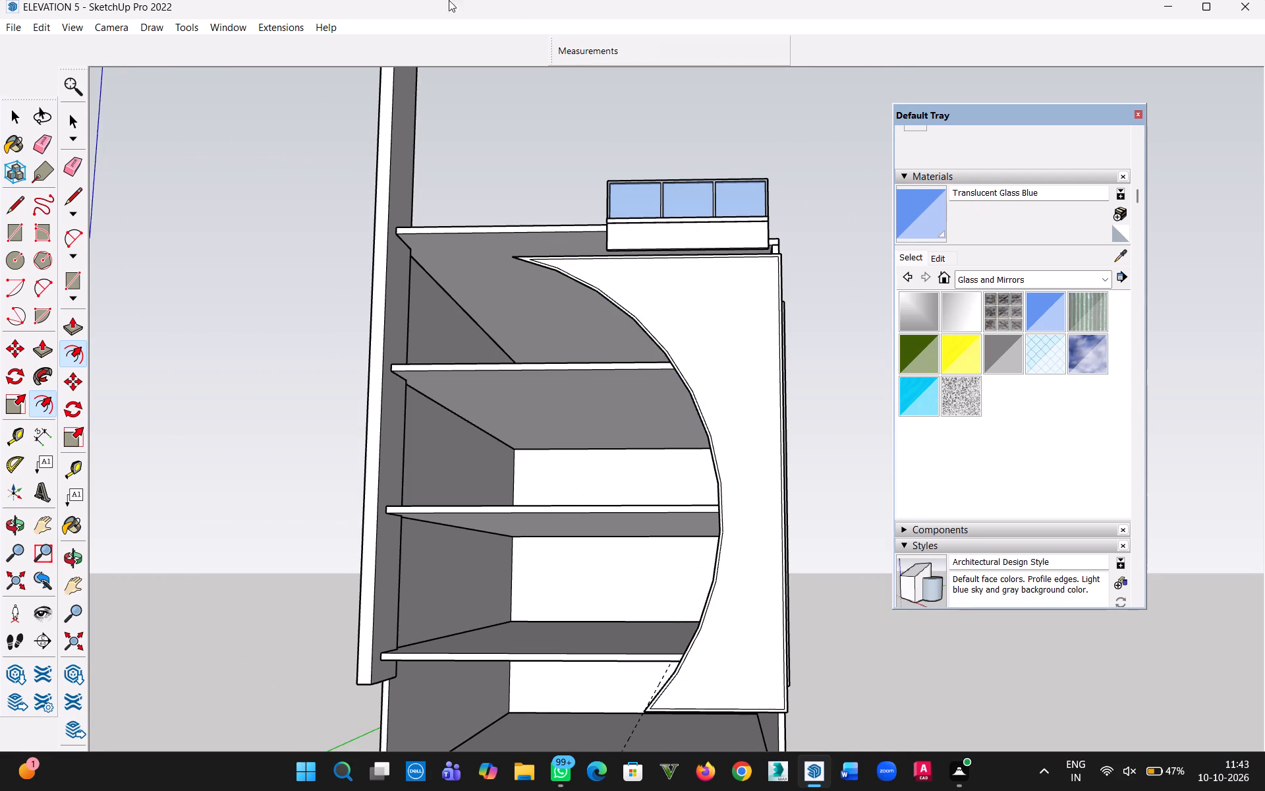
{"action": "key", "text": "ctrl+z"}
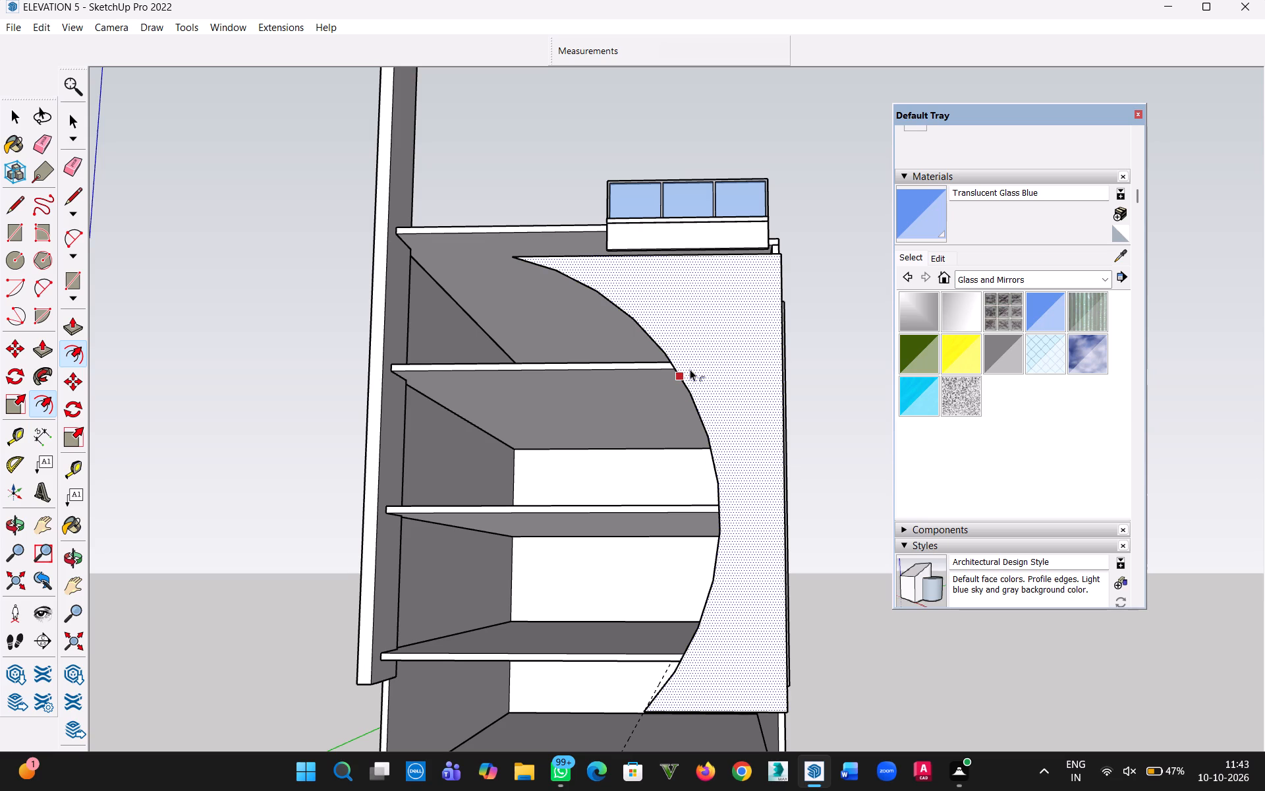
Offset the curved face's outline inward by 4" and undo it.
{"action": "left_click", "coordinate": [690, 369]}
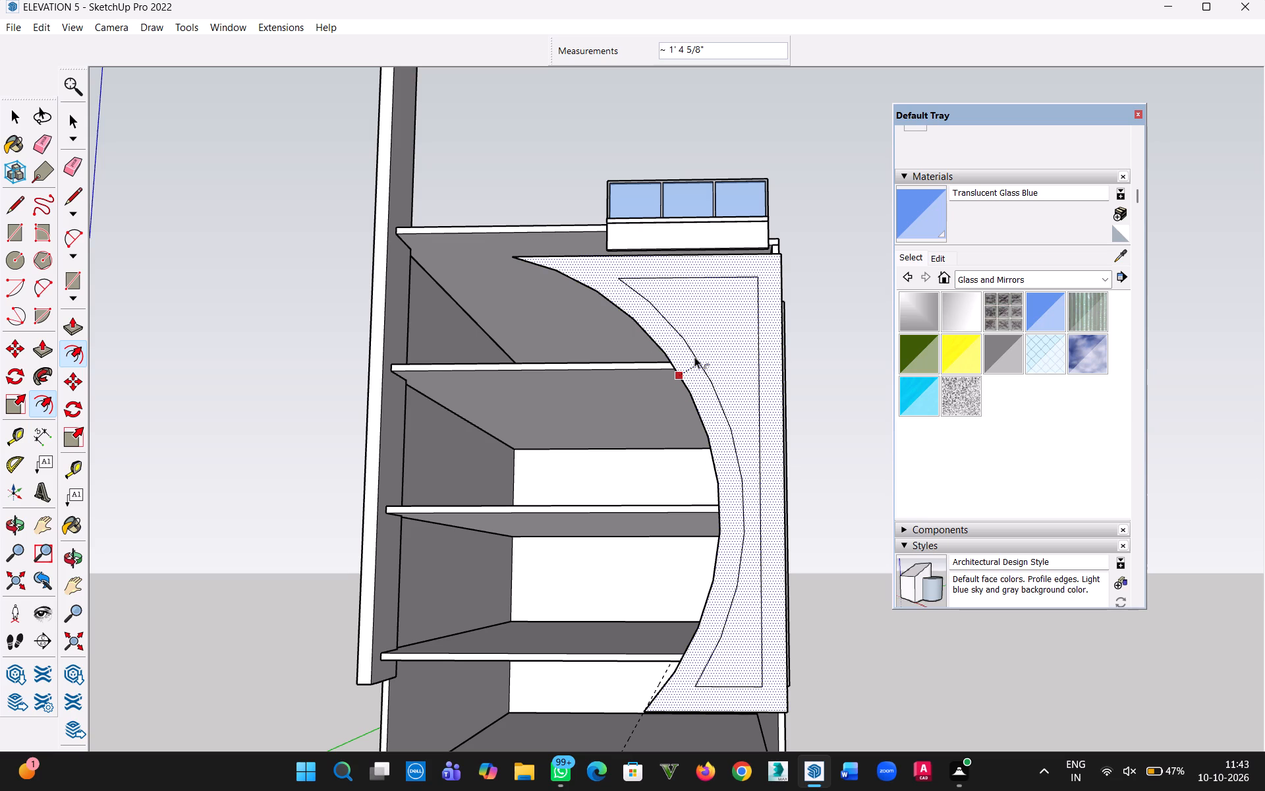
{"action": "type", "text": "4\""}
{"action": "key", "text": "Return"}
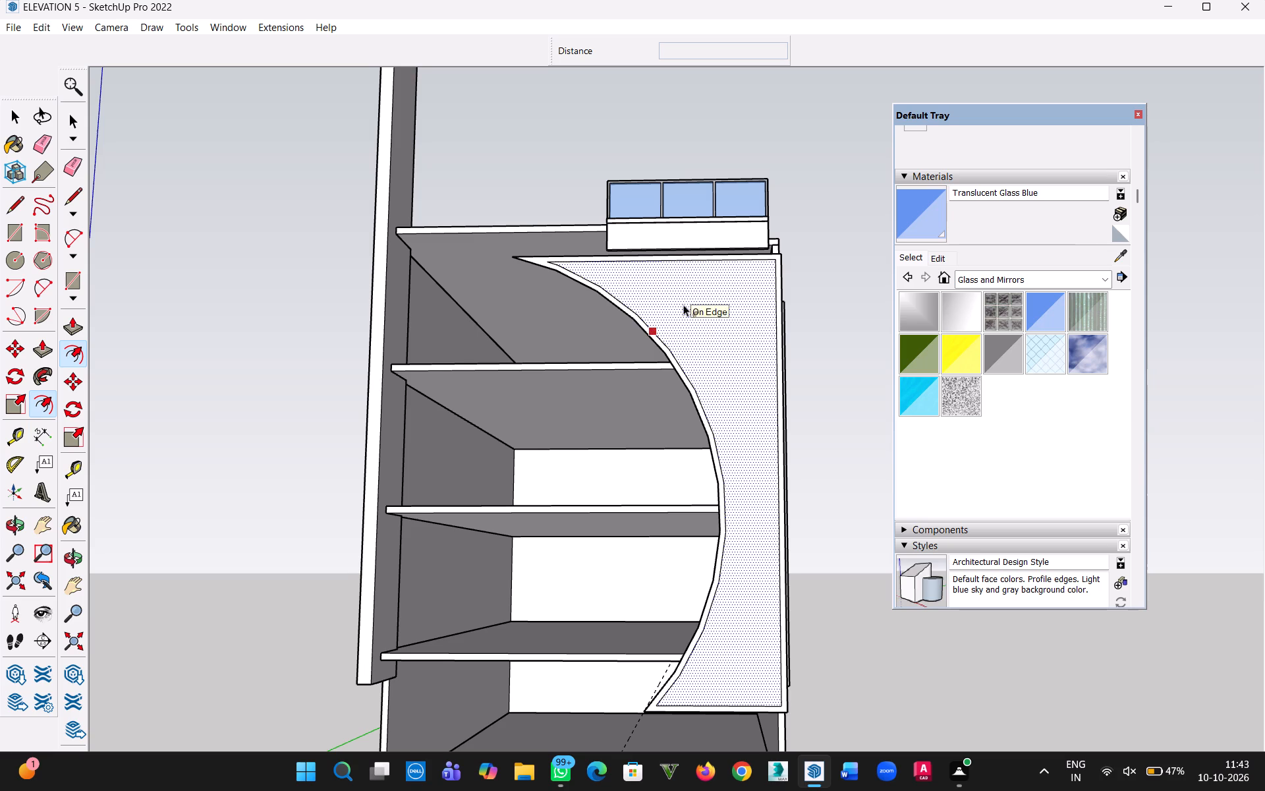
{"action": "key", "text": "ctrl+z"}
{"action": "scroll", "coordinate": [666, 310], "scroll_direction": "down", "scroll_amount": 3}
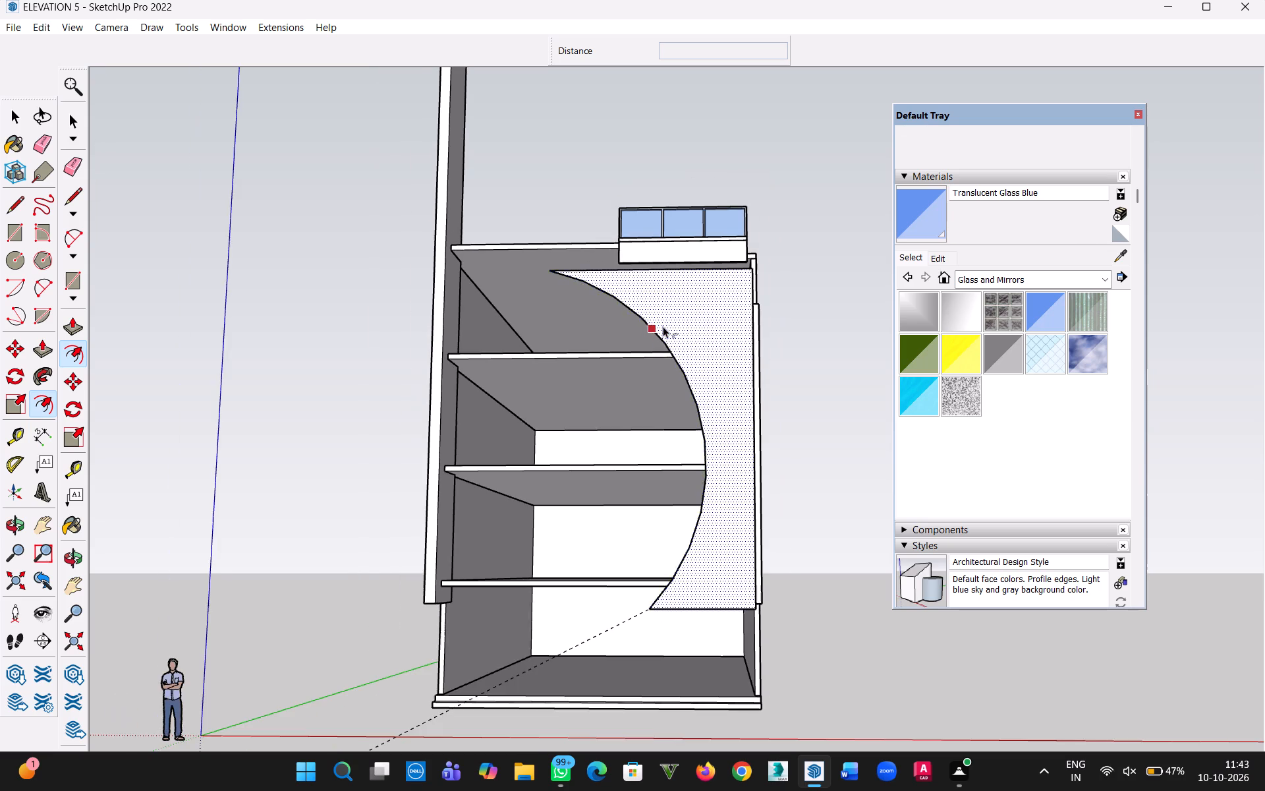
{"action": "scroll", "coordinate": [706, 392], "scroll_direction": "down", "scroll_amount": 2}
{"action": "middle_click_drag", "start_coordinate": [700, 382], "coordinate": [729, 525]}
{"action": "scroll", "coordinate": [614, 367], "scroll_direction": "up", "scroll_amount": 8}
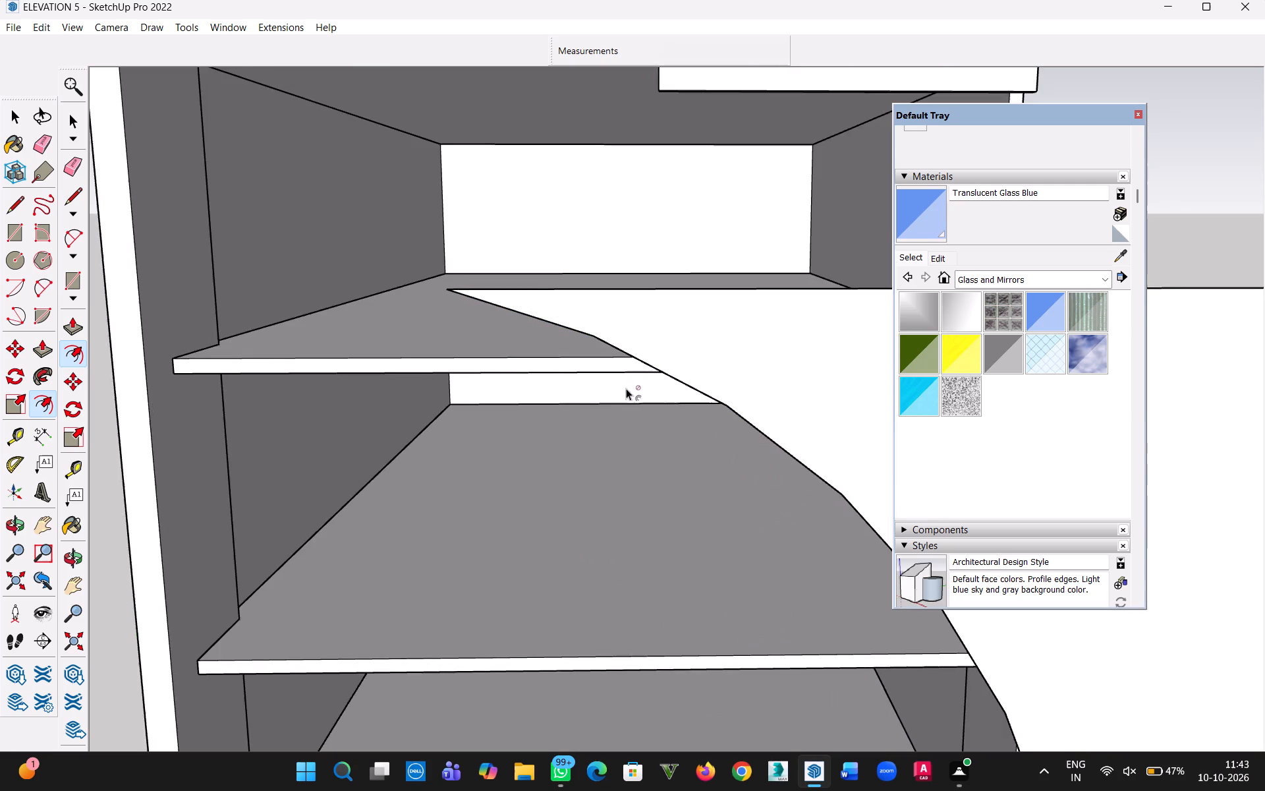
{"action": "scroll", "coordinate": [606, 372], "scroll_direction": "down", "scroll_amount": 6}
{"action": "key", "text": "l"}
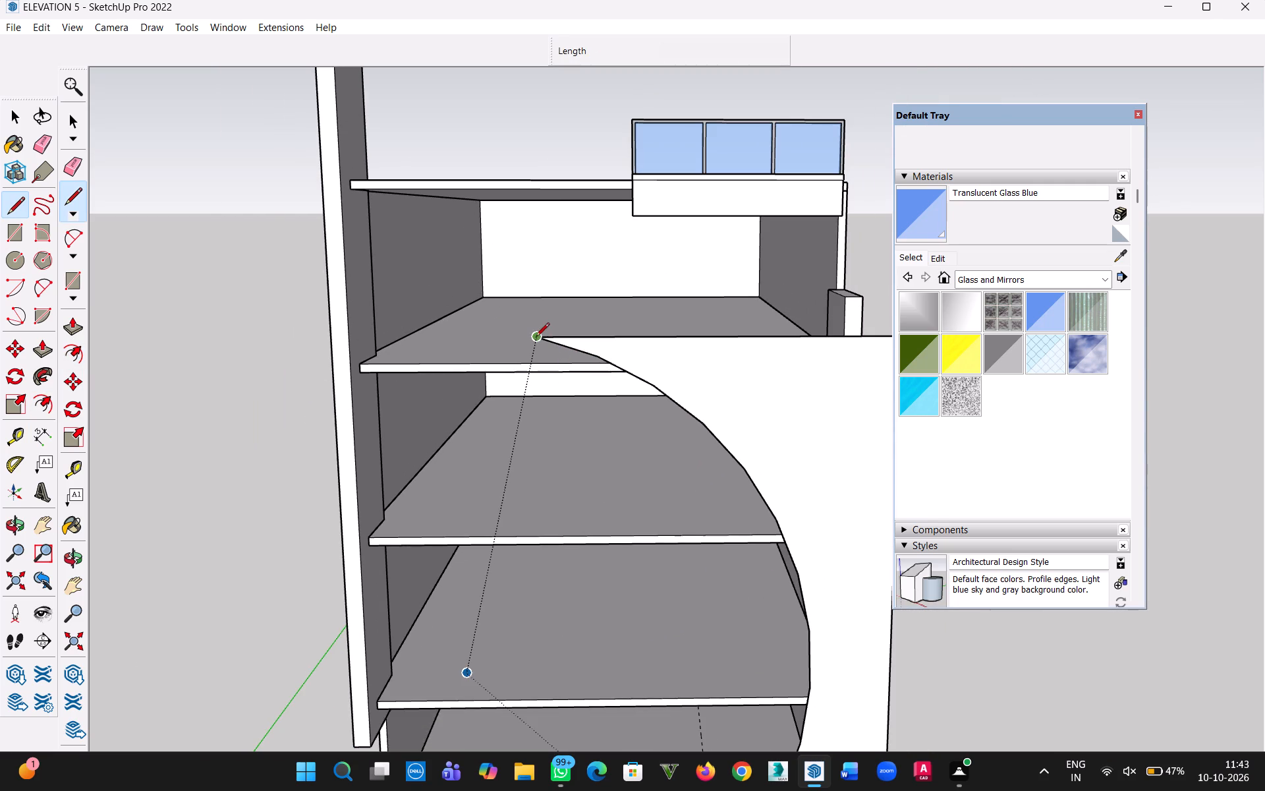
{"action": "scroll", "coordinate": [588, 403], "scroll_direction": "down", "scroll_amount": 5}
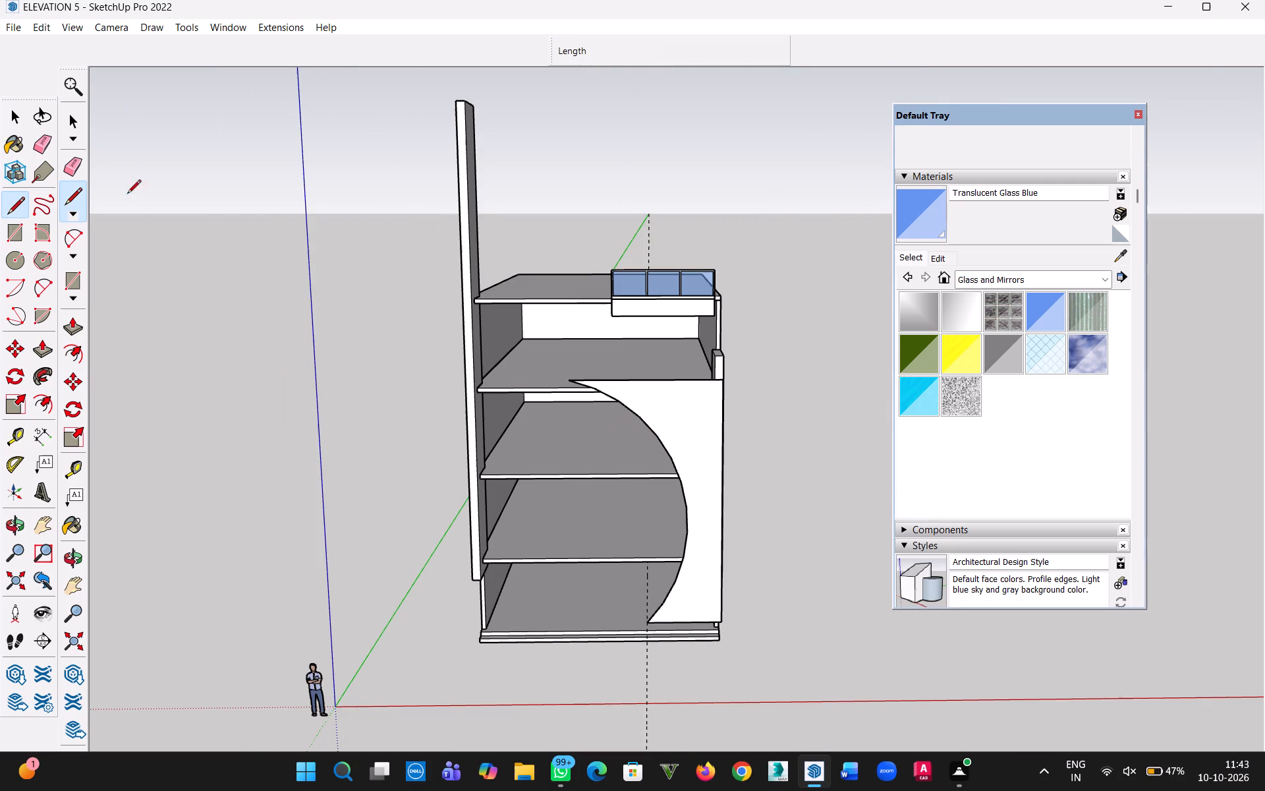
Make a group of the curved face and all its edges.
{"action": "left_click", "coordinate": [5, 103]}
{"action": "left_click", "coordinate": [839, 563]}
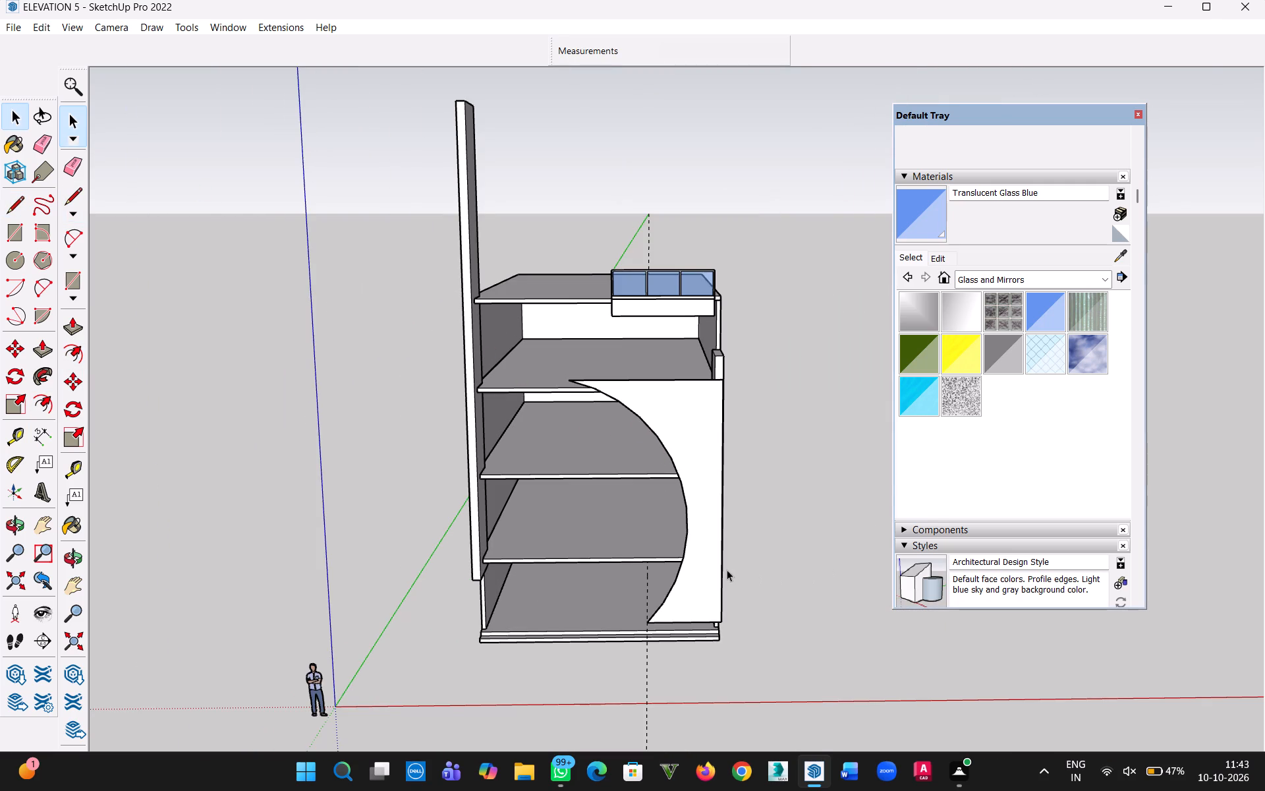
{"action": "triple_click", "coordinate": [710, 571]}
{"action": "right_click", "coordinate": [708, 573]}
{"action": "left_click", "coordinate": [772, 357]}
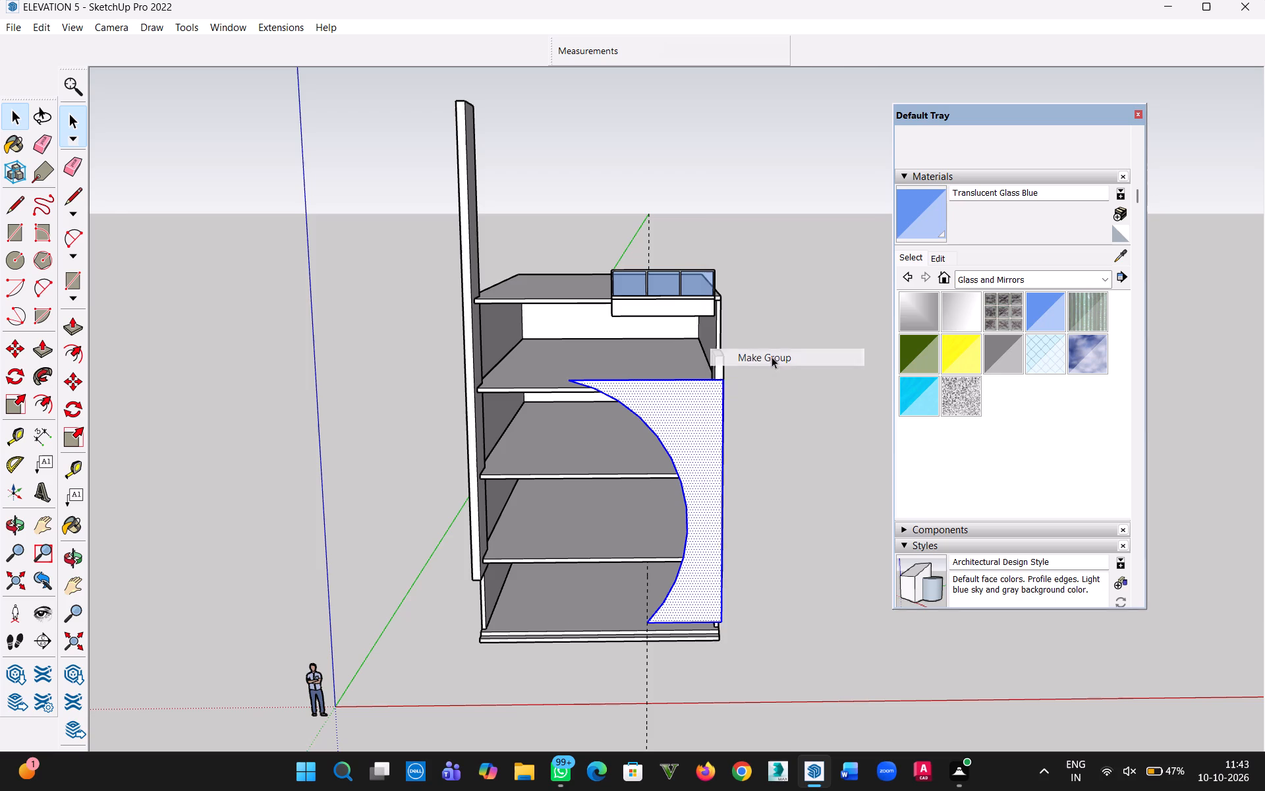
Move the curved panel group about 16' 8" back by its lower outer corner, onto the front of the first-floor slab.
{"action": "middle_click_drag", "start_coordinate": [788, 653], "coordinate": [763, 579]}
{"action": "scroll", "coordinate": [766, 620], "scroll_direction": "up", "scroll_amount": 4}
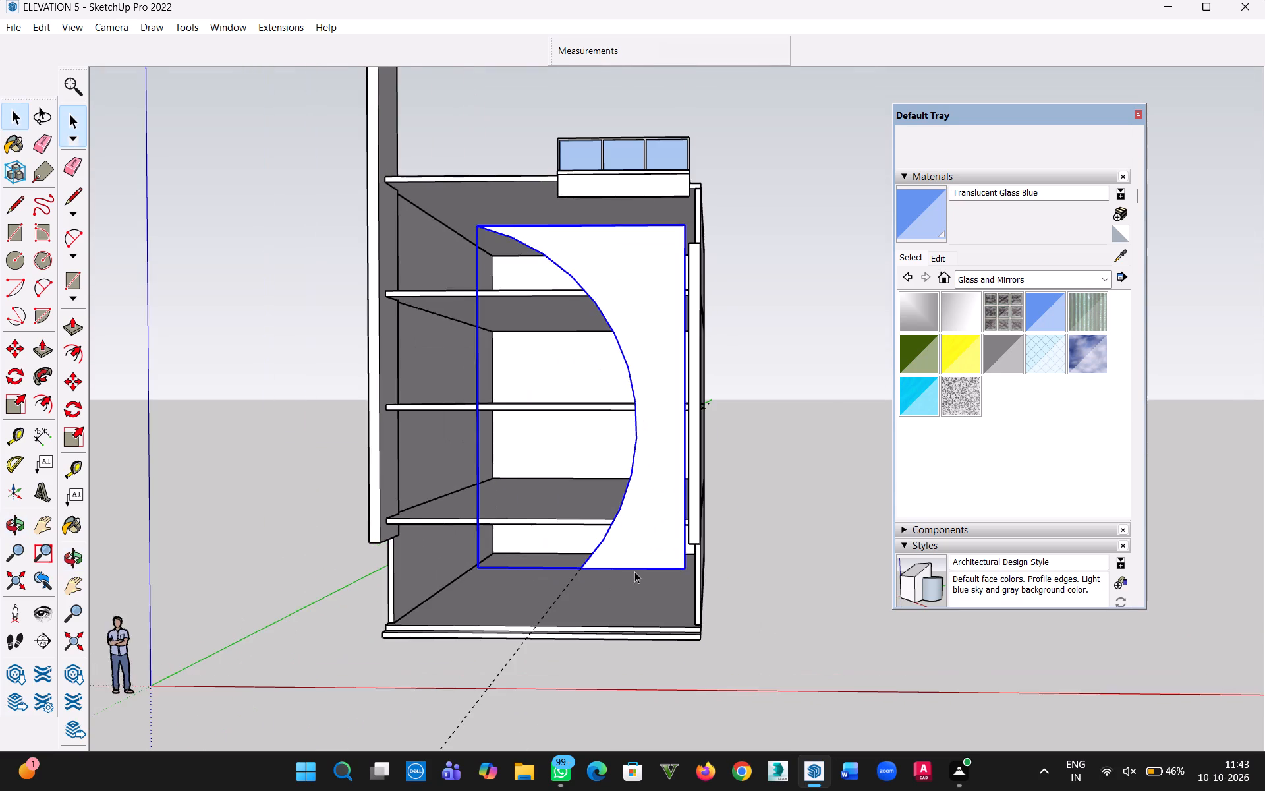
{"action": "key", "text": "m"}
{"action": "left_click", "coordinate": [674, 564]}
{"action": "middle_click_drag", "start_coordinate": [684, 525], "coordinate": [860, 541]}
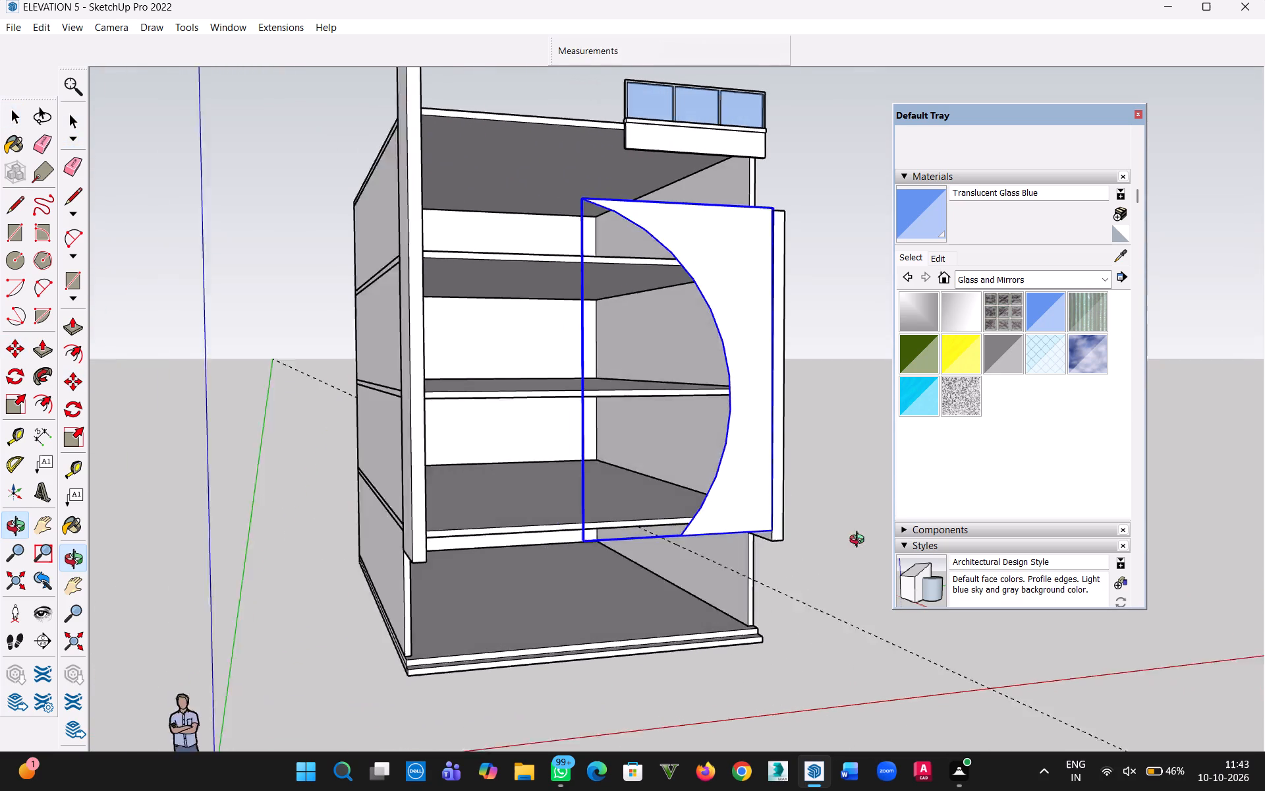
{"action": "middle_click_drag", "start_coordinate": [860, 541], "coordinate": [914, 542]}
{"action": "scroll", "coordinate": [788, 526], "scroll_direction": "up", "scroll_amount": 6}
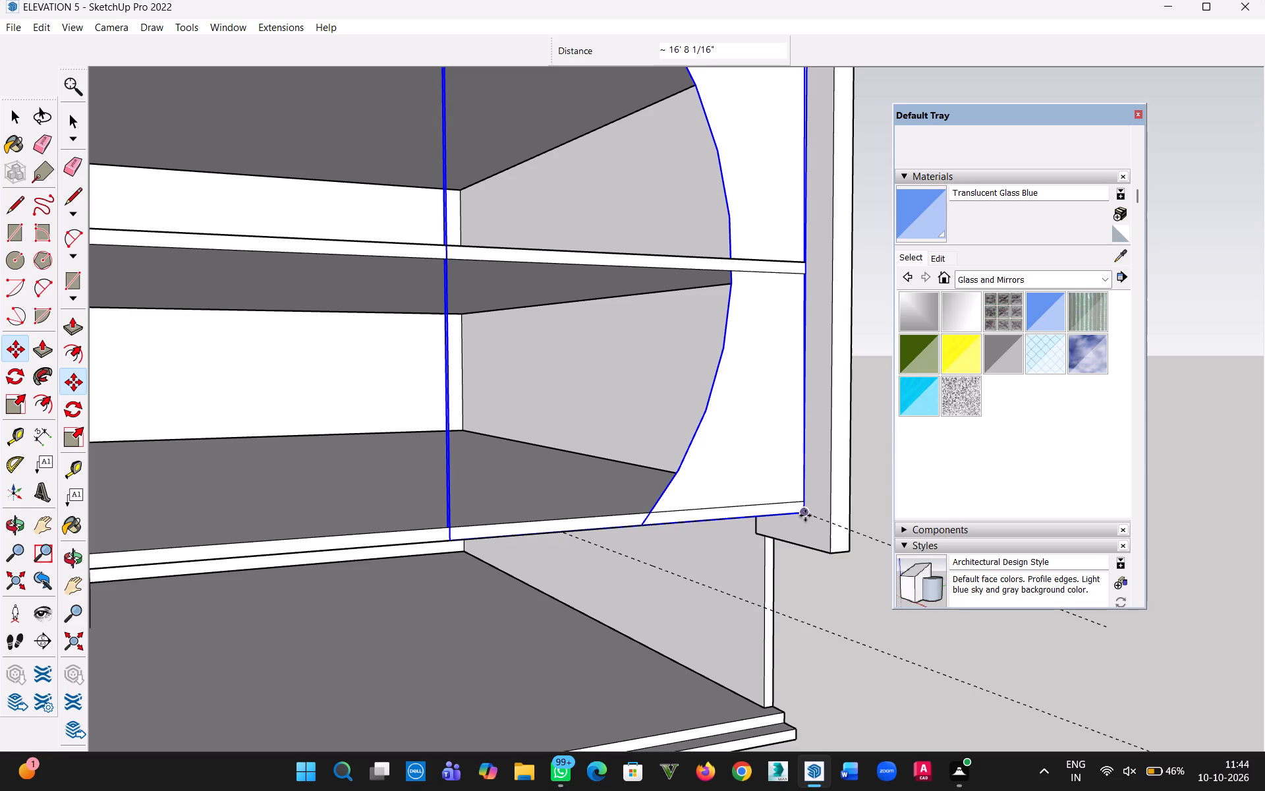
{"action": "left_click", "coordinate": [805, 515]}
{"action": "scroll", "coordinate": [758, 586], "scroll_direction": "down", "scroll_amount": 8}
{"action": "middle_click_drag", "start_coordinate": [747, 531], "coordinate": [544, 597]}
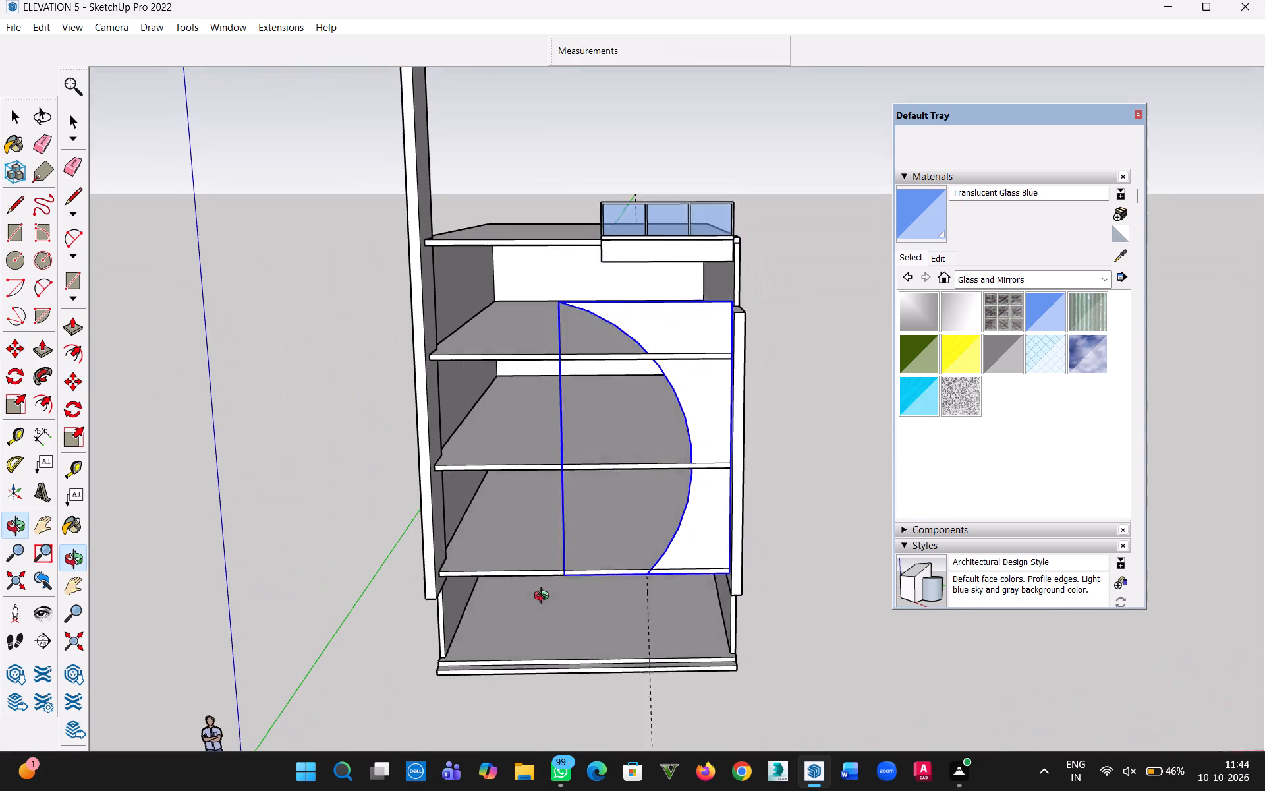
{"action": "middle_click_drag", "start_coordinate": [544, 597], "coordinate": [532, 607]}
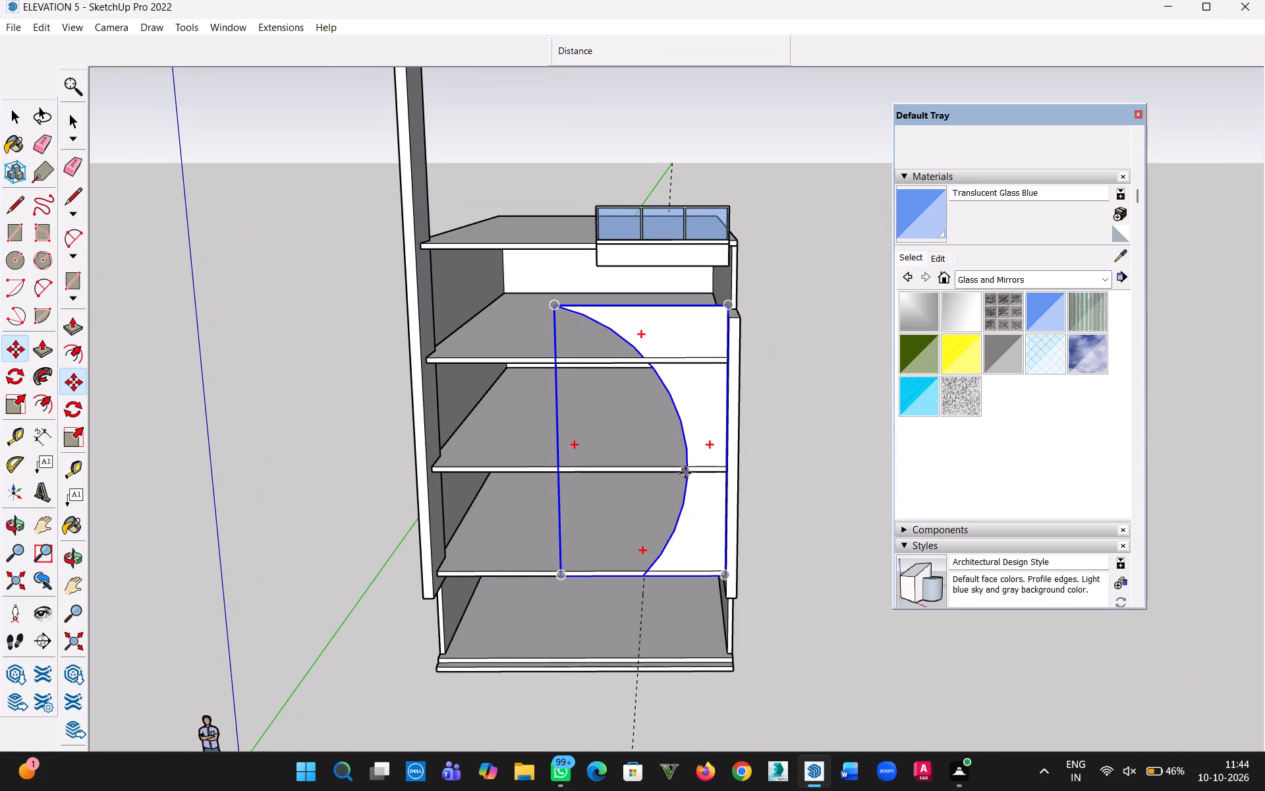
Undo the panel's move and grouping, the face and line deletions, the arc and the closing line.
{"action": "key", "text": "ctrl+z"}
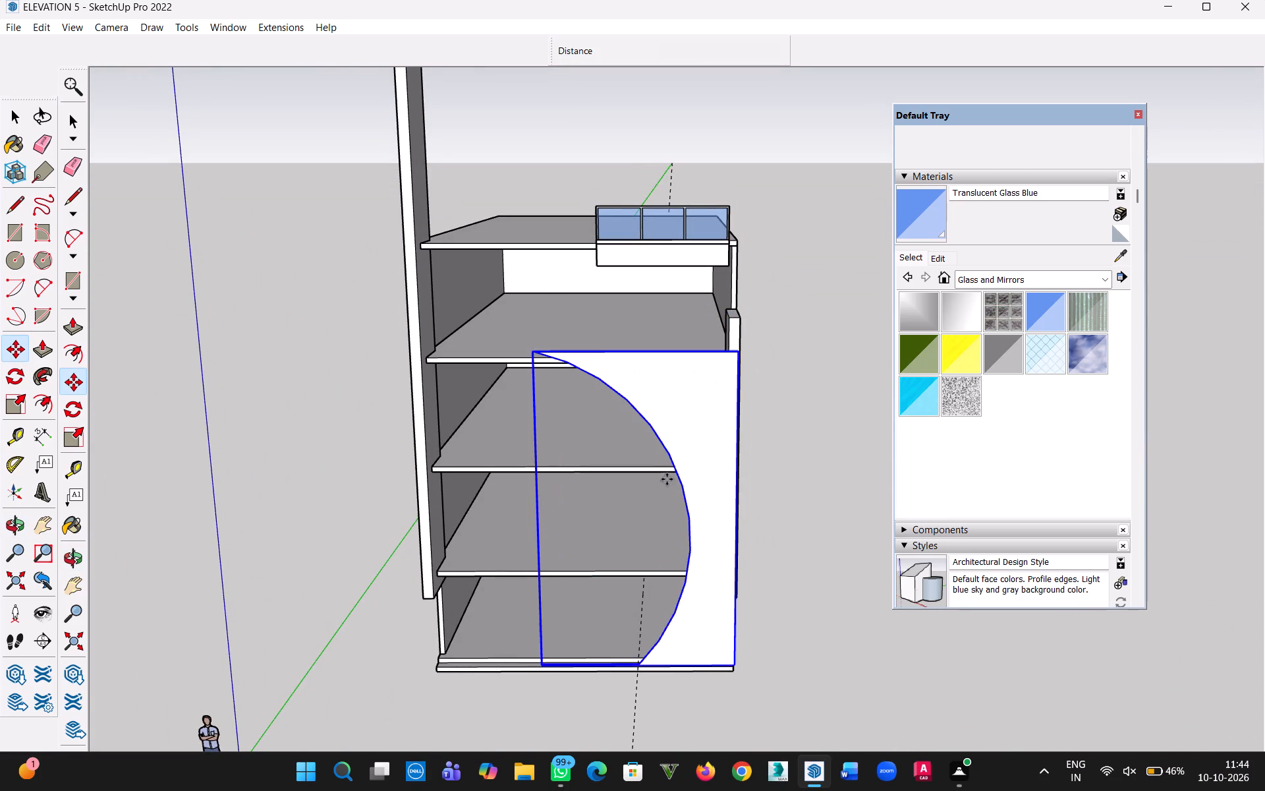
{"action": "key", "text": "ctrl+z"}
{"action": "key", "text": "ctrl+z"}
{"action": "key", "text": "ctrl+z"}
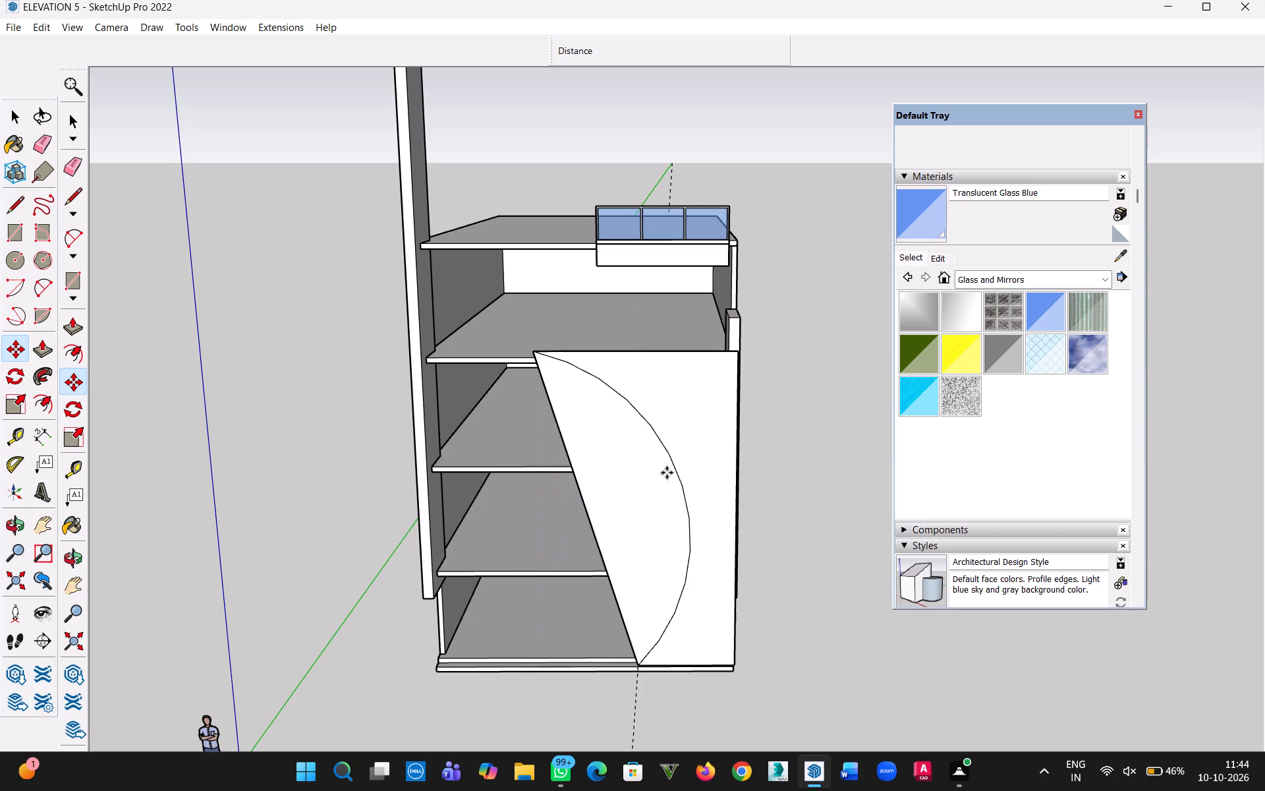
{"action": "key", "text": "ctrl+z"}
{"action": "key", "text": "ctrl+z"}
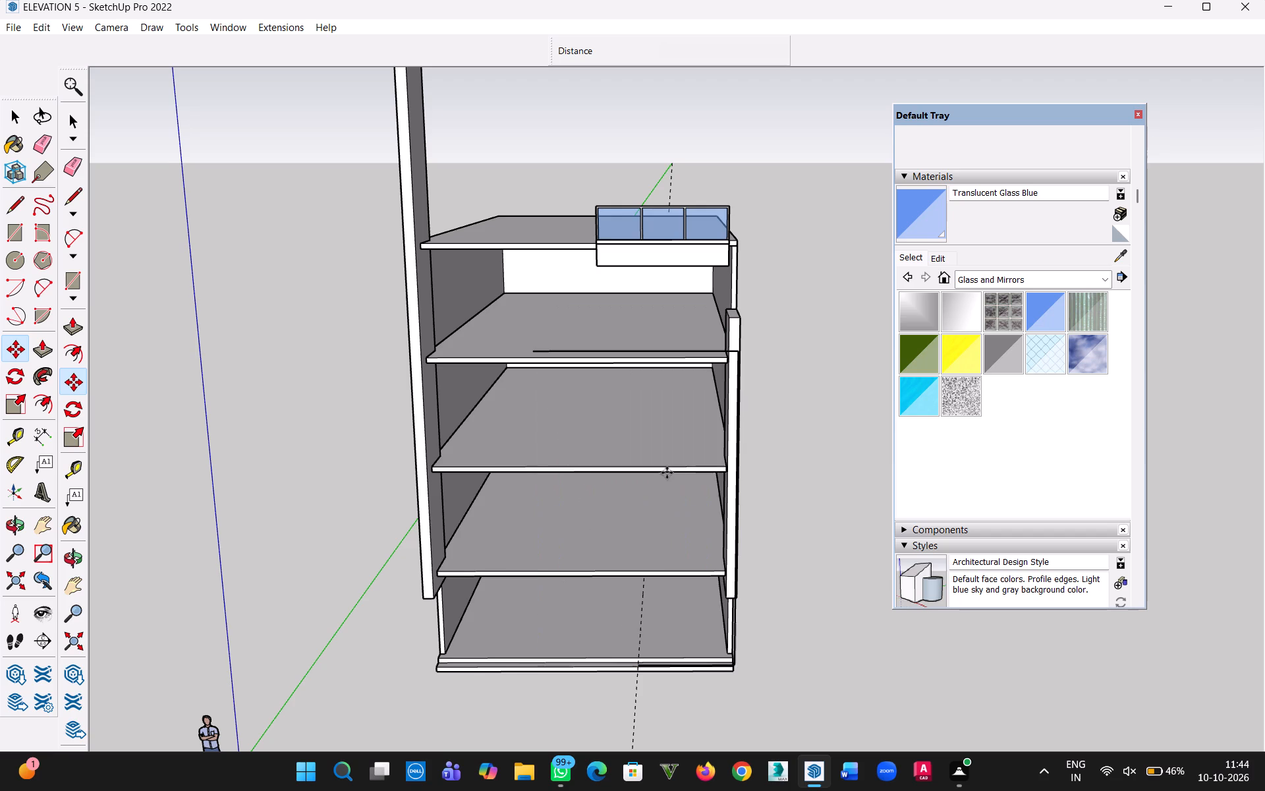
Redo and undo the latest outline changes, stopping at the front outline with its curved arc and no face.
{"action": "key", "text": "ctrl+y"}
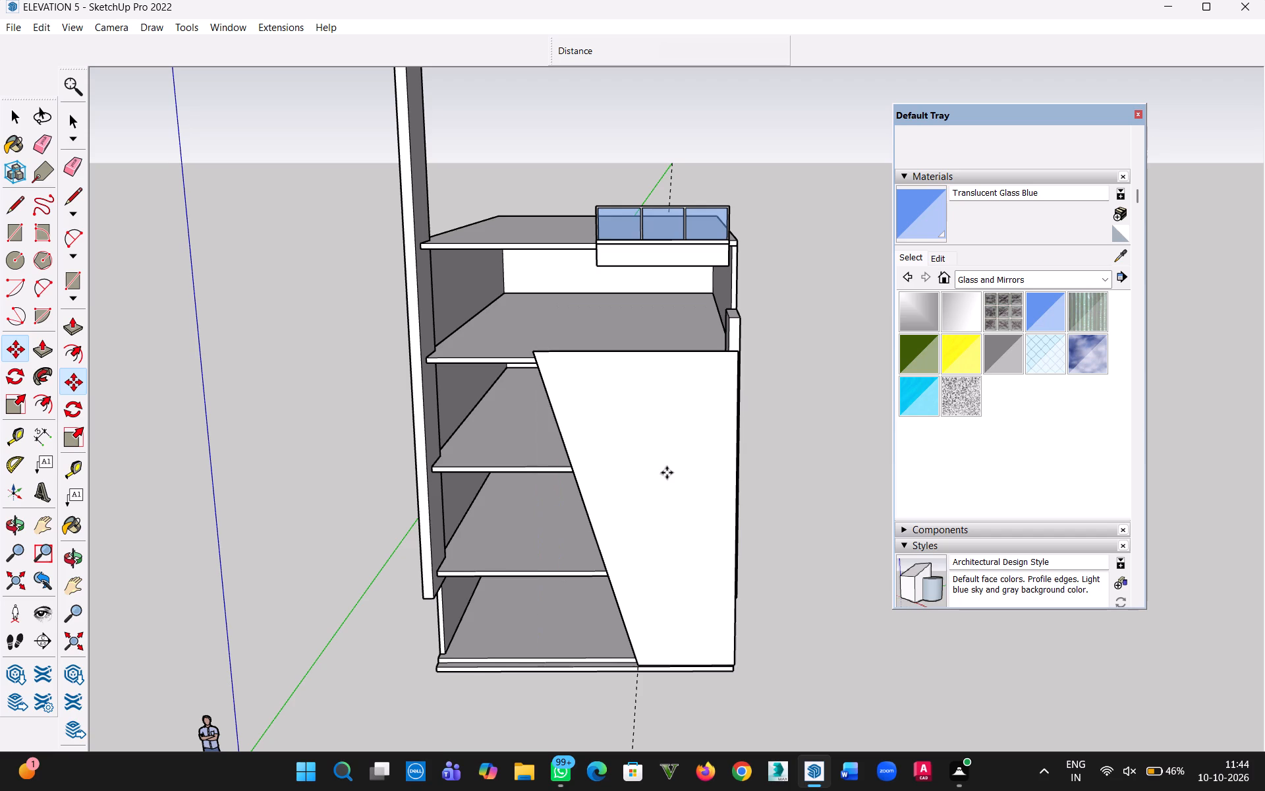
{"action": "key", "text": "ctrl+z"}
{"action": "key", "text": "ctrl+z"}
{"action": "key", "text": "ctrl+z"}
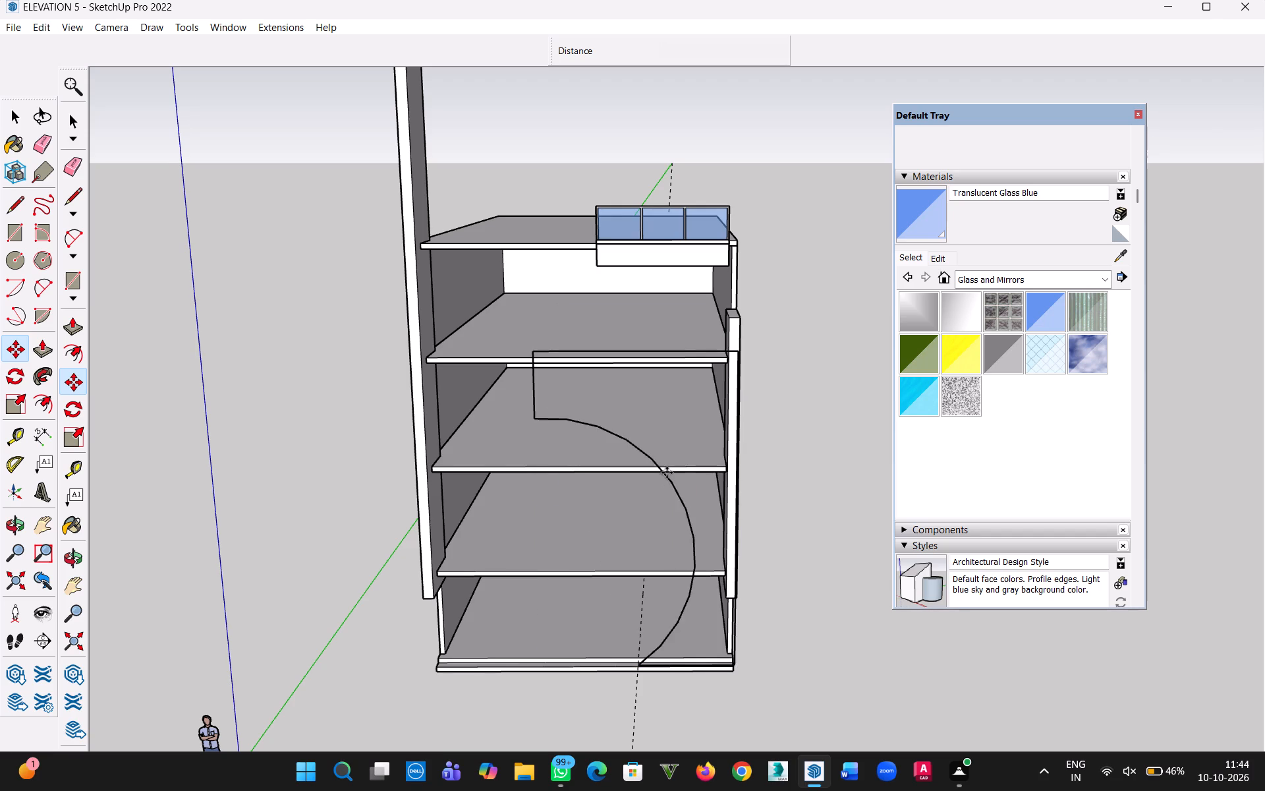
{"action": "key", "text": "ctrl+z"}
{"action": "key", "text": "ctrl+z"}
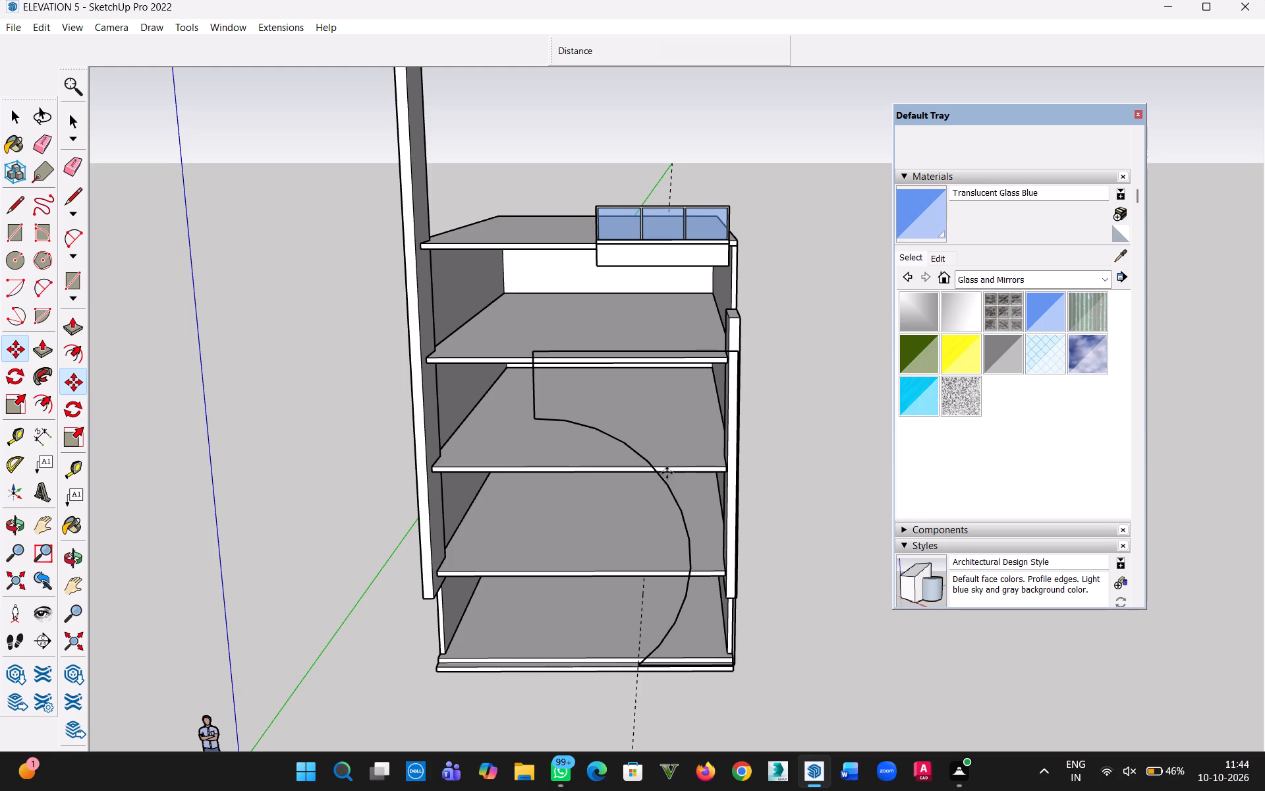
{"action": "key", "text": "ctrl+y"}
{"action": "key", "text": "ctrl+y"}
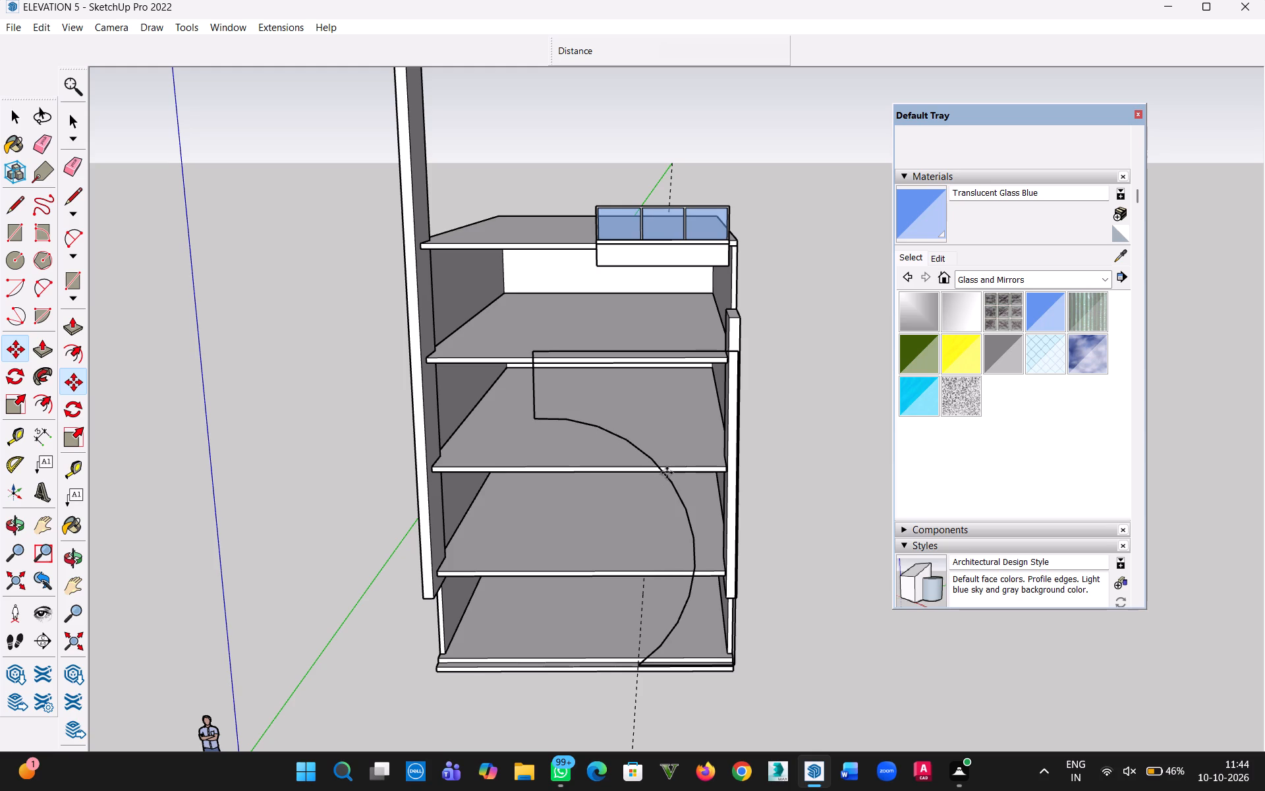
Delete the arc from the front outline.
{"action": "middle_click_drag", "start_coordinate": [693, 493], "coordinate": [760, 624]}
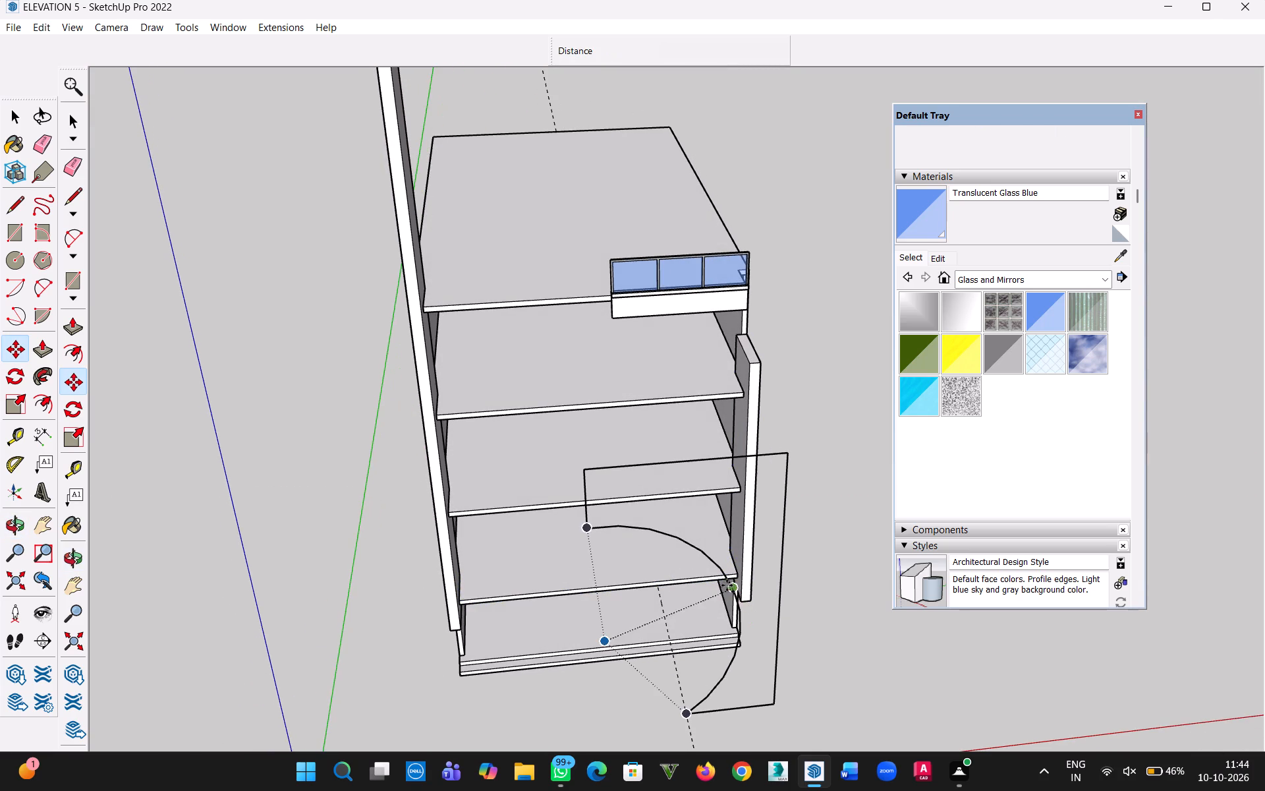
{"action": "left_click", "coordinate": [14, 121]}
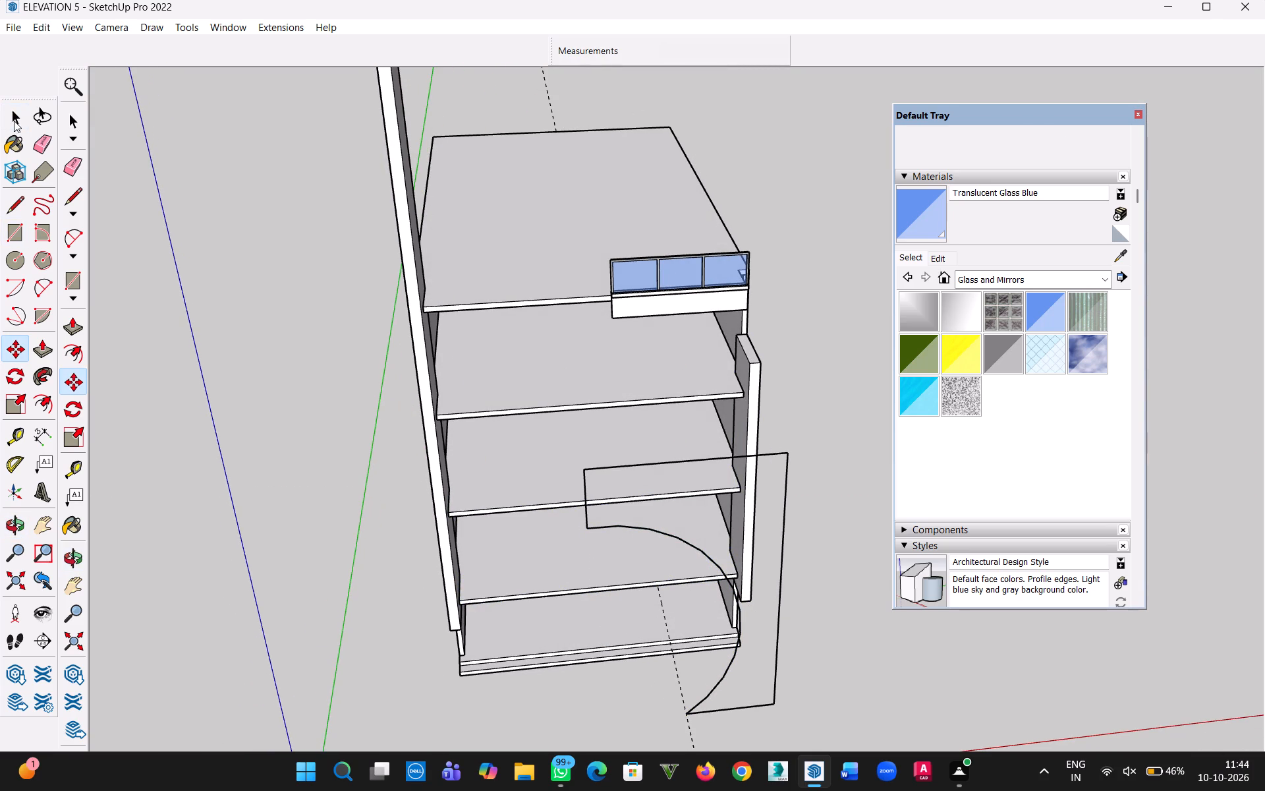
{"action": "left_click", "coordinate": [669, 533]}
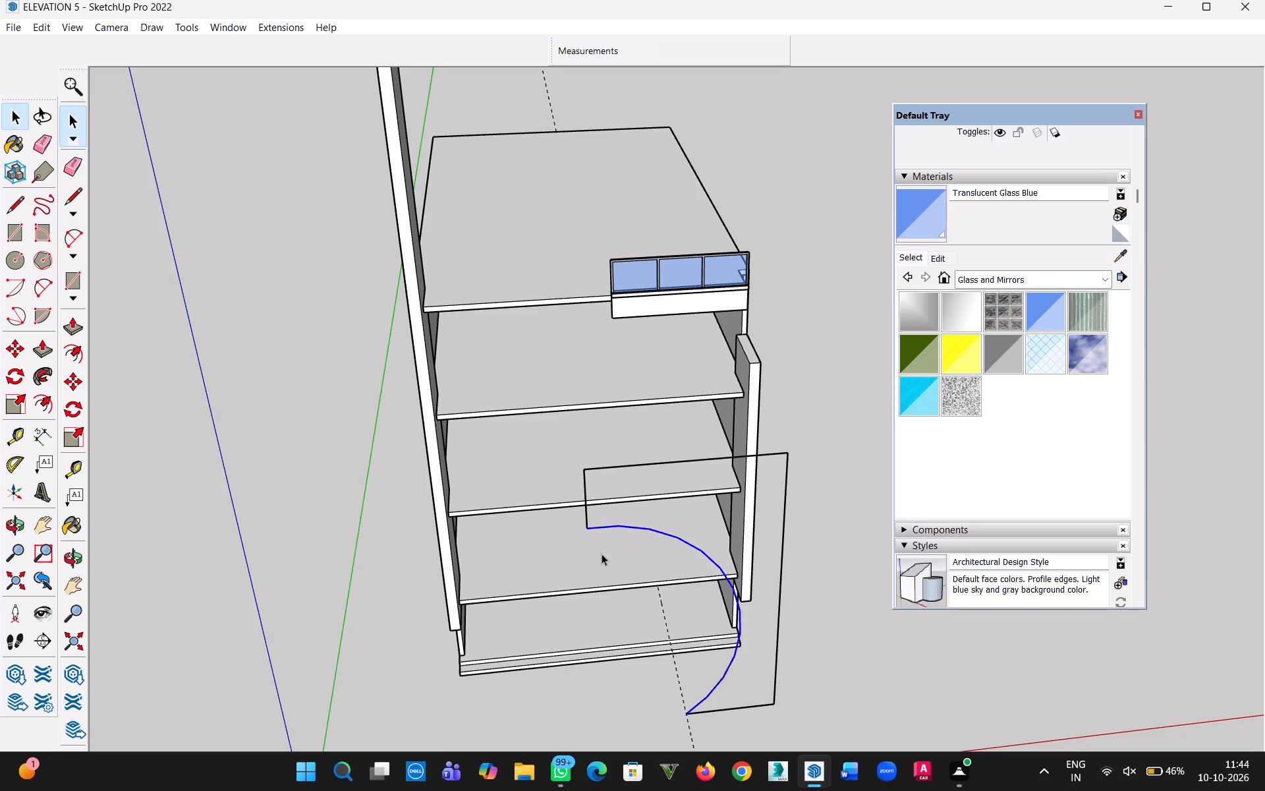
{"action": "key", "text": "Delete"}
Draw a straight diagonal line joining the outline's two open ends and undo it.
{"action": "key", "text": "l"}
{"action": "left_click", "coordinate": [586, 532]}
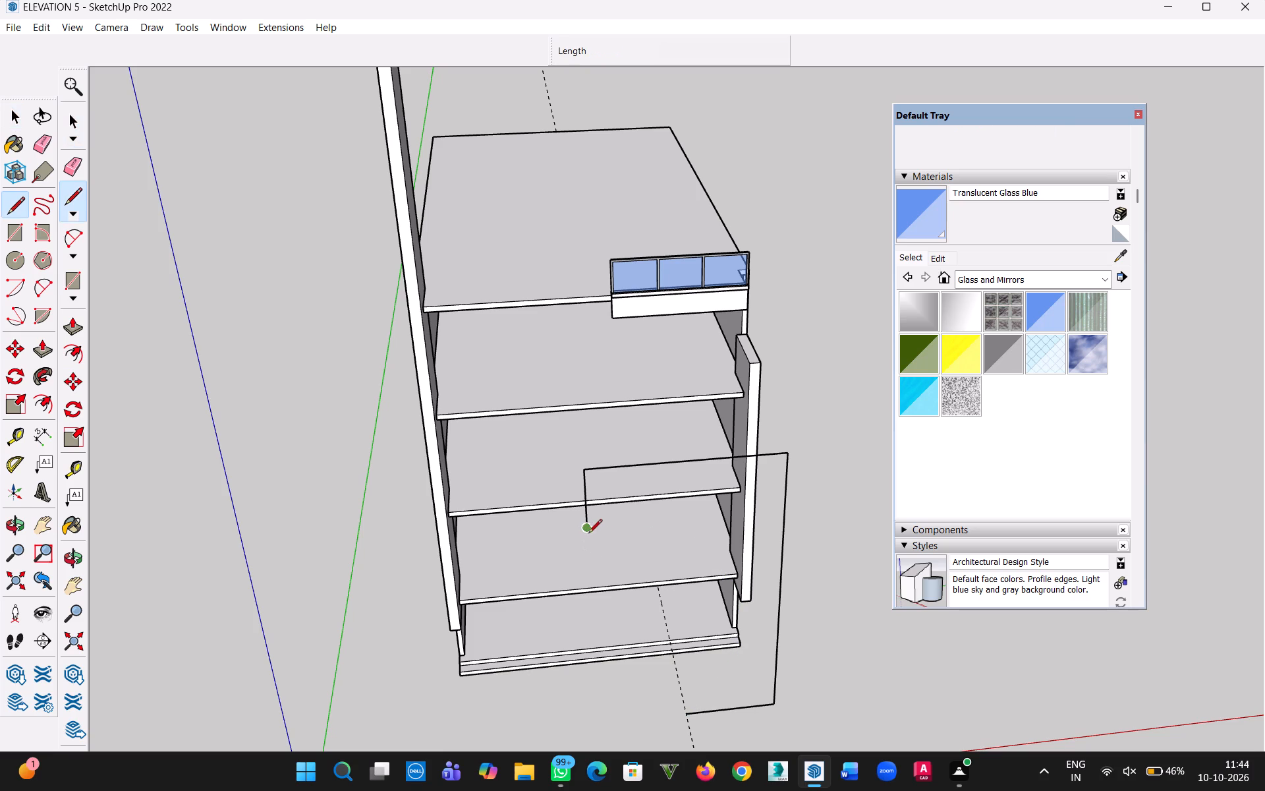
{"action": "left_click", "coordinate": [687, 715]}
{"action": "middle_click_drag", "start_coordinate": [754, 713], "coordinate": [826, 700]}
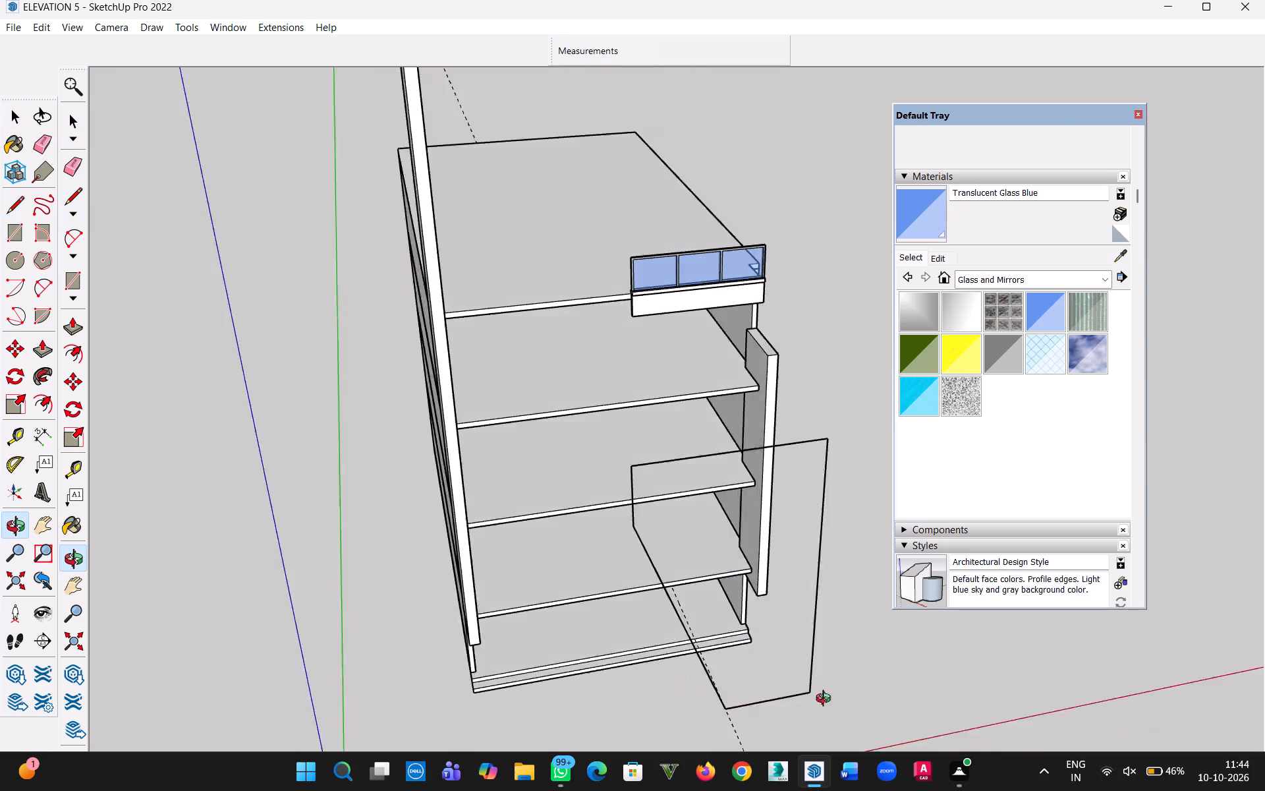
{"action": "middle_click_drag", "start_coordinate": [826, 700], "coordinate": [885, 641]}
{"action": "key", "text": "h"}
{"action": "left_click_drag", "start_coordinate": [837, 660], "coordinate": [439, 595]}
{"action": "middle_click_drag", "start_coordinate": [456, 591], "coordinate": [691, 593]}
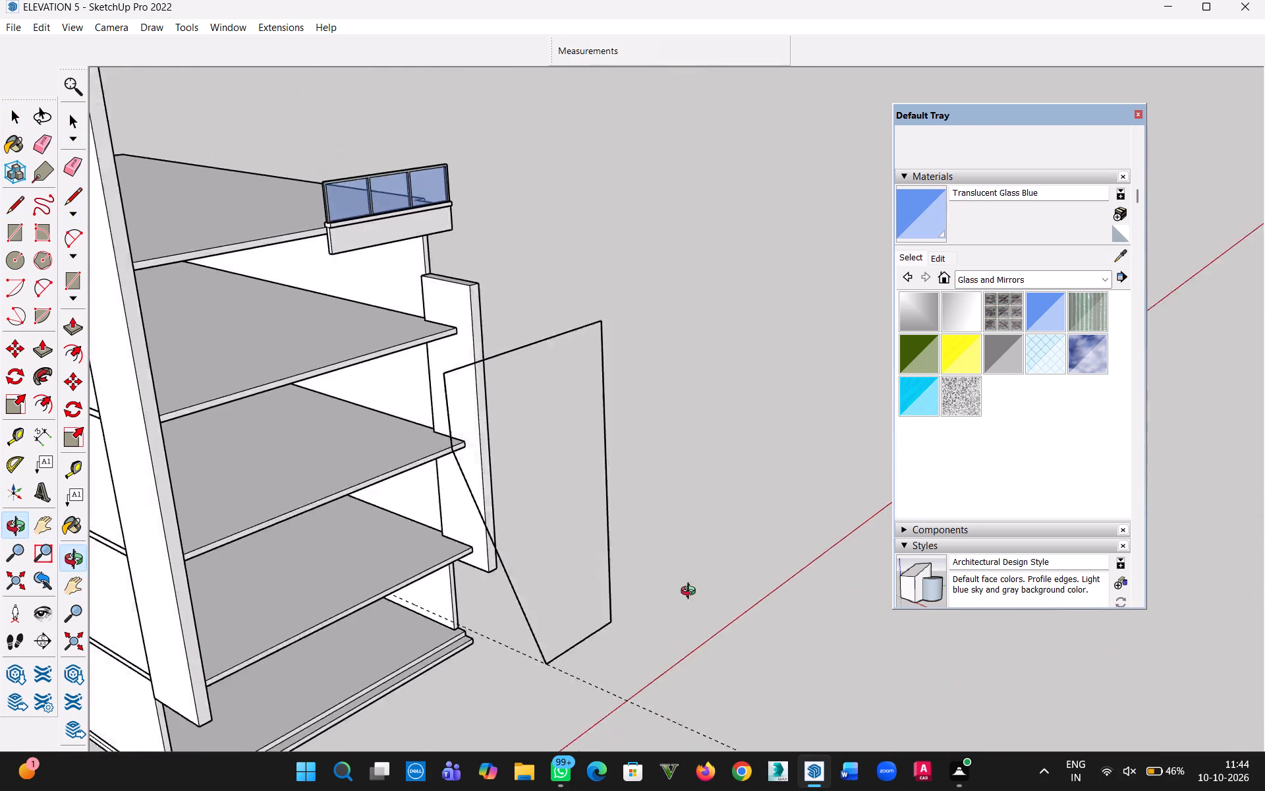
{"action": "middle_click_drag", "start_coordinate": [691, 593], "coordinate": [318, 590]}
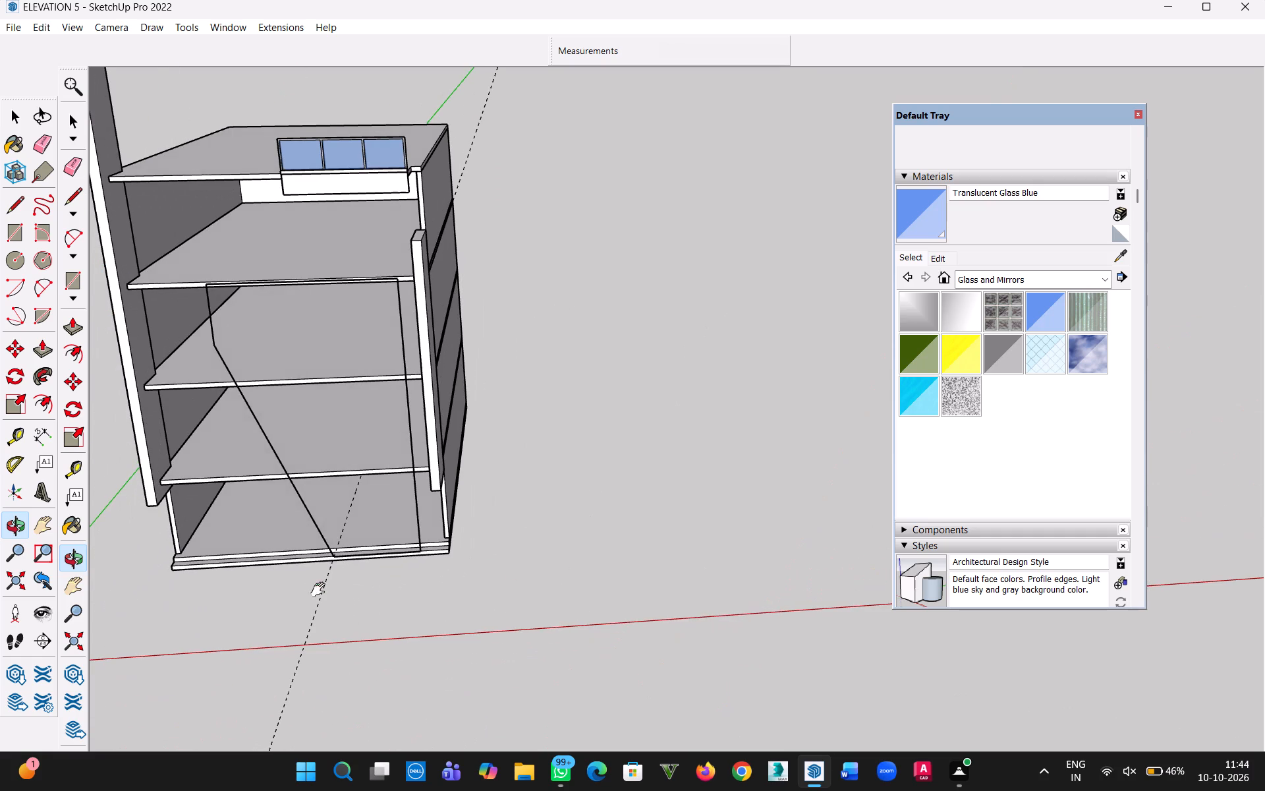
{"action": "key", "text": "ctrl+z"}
Measure the length of the outline's short vertical edge.
{"action": "middle_click_drag", "start_coordinate": [374, 424], "coordinate": [561, 496]}
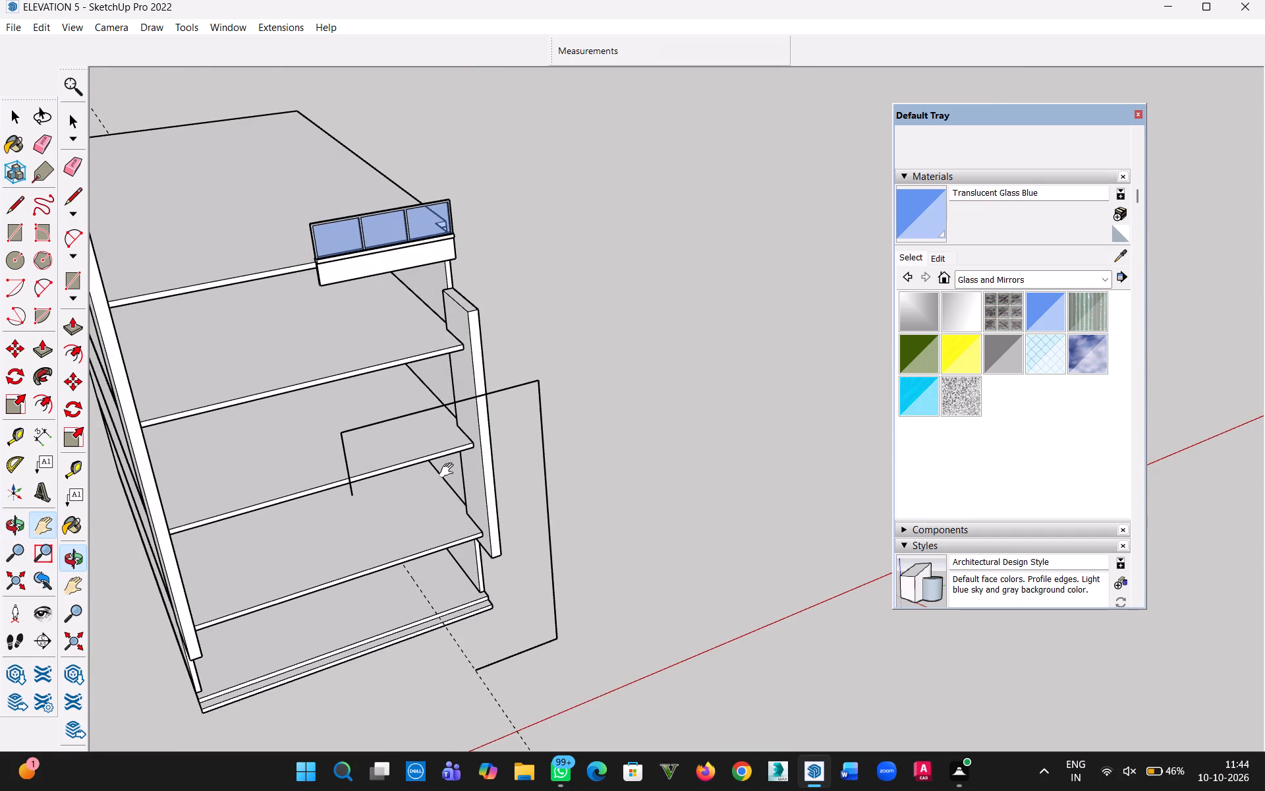
{"action": "middle_click_drag", "start_coordinate": [343, 503], "coordinate": [250, 370]}
{"action": "scroll", "coordinate": [306, 358], "scroll_direction": "up", "scroll_amount": 2}
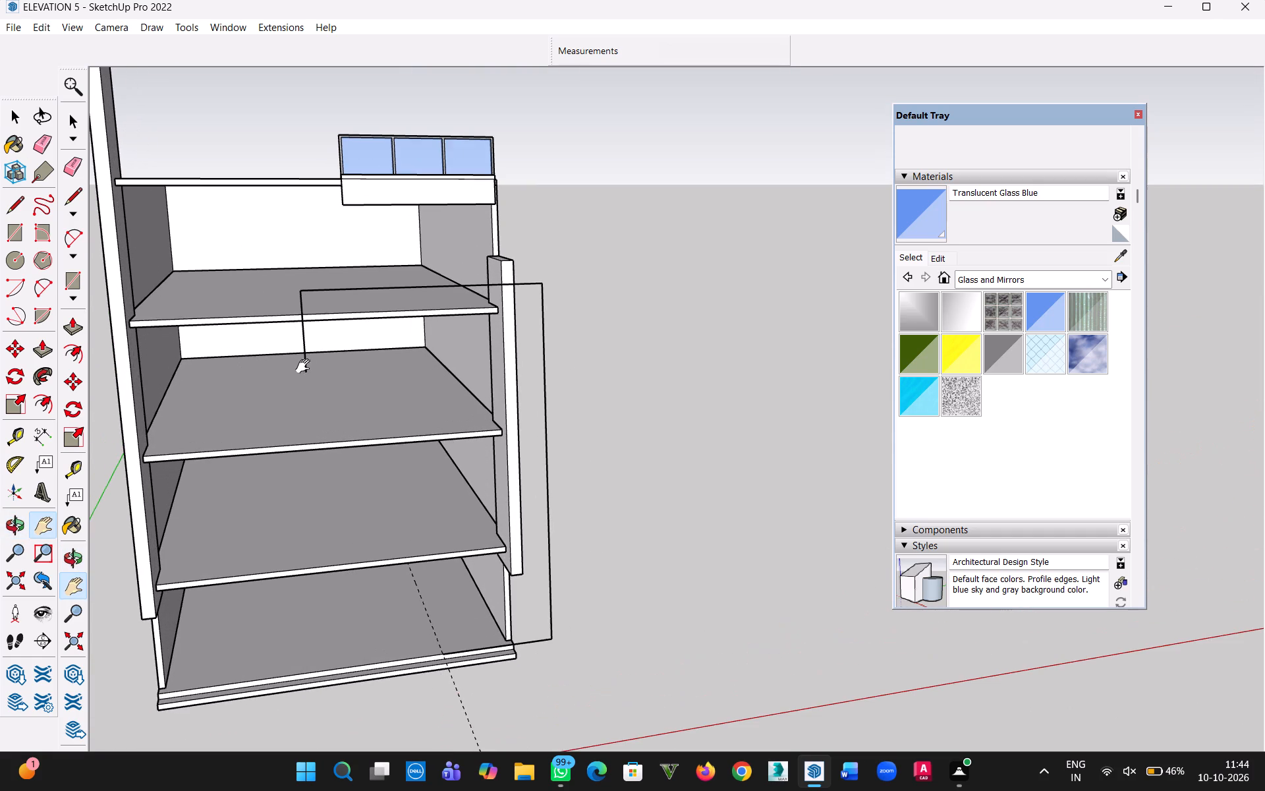
{"action": "key", "text": "l"}
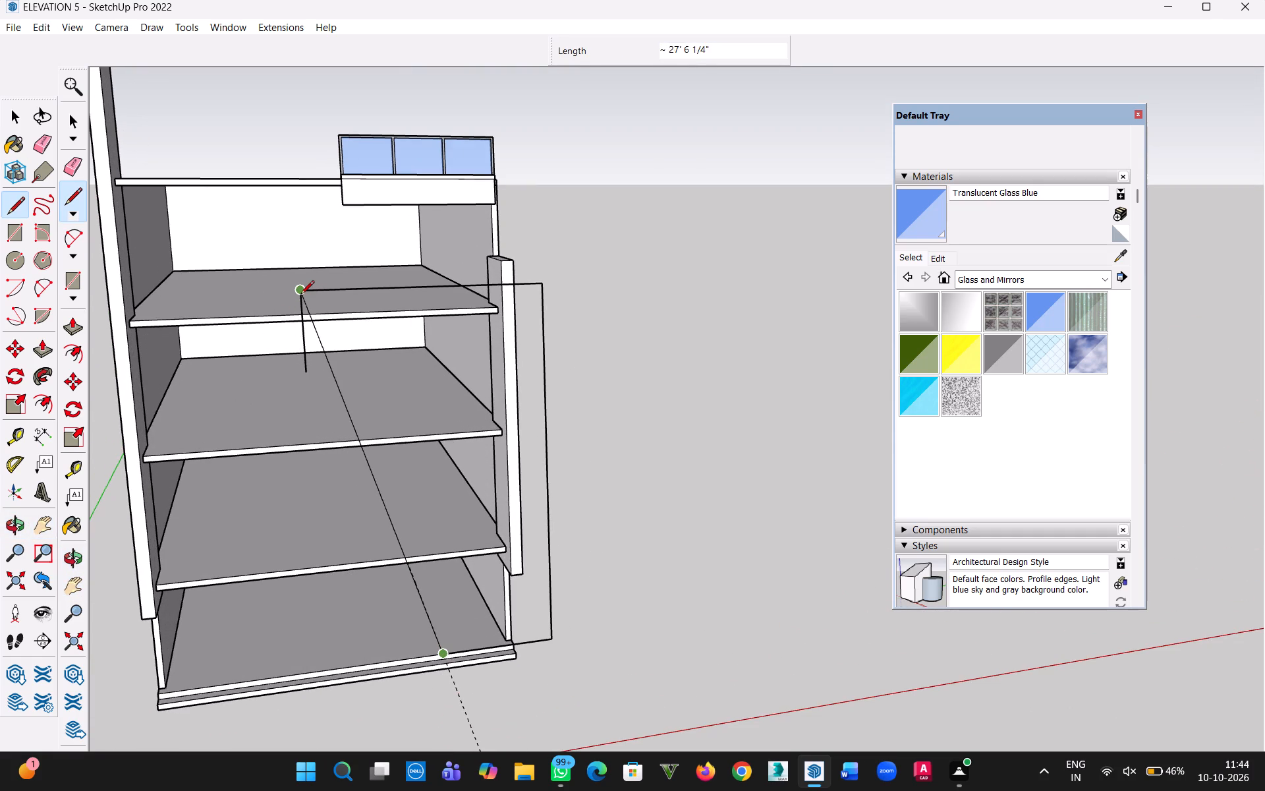
{"action": "key", "text": "Escape"}
{"action": "key", "text": "t"}
{"action": "left_click", "coordinate": [300, 295]}
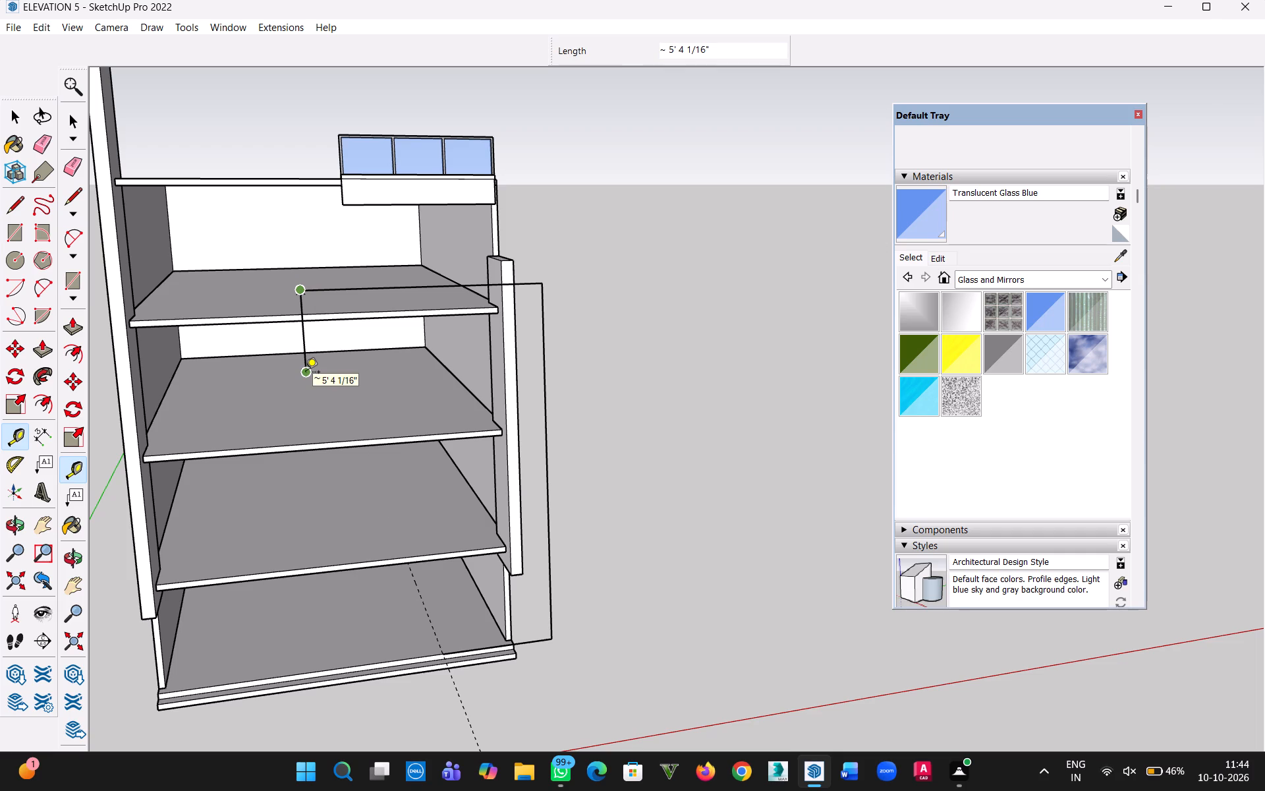
{"action": "left_click", "coordinate": [306, 373]}
{"action": "left_click_drag", "start_coordinate": [714, 49], "coordinate": [646, 47]}
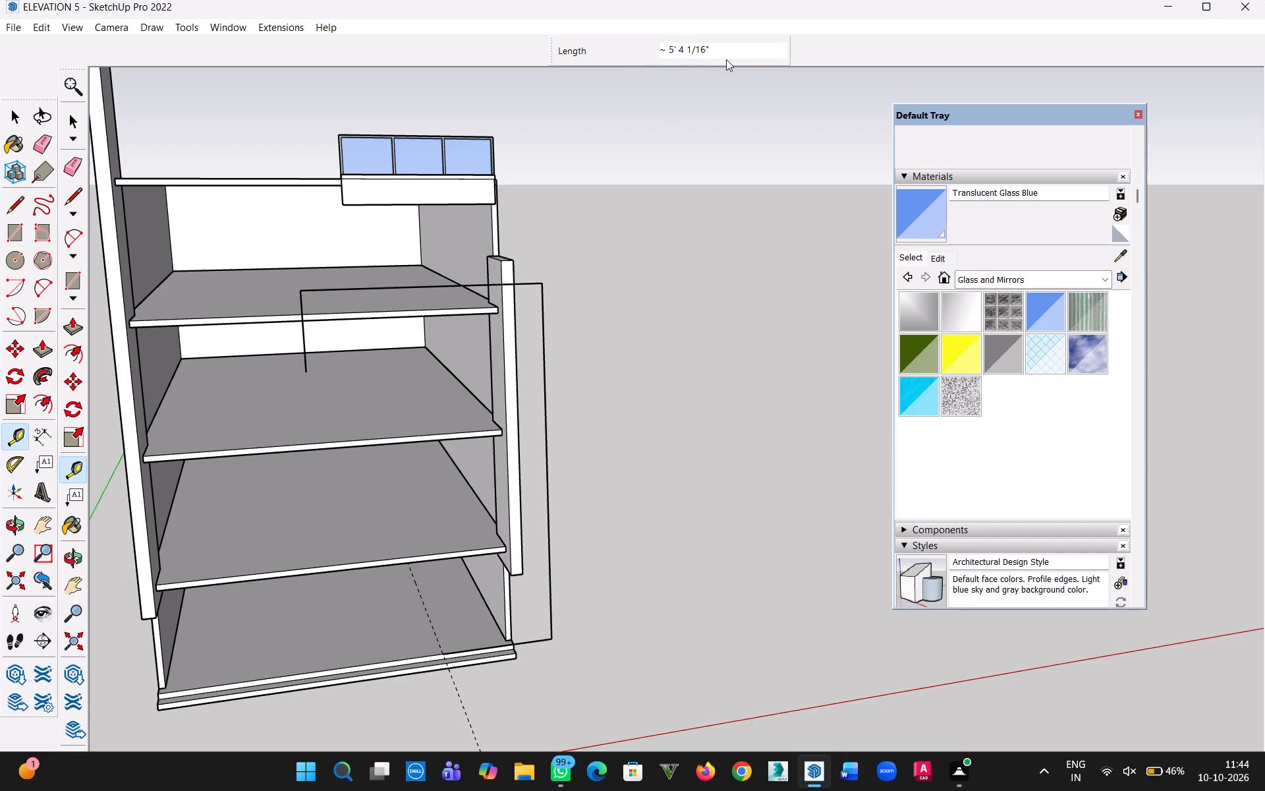
{"action": "double_click", "coordinate": [714, 49]}
{"action": "left_click_drag", "start_coordinate": [712, 49], "coordinate": [644, 47]}
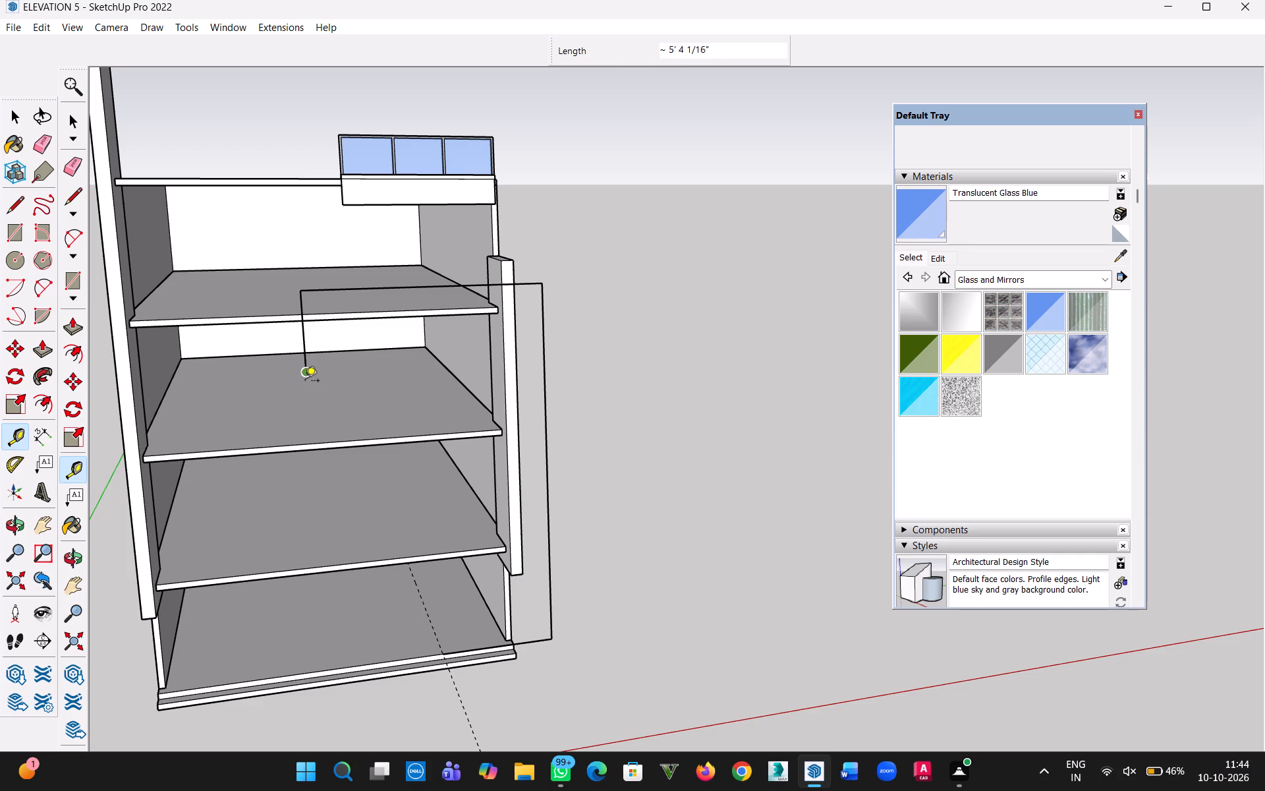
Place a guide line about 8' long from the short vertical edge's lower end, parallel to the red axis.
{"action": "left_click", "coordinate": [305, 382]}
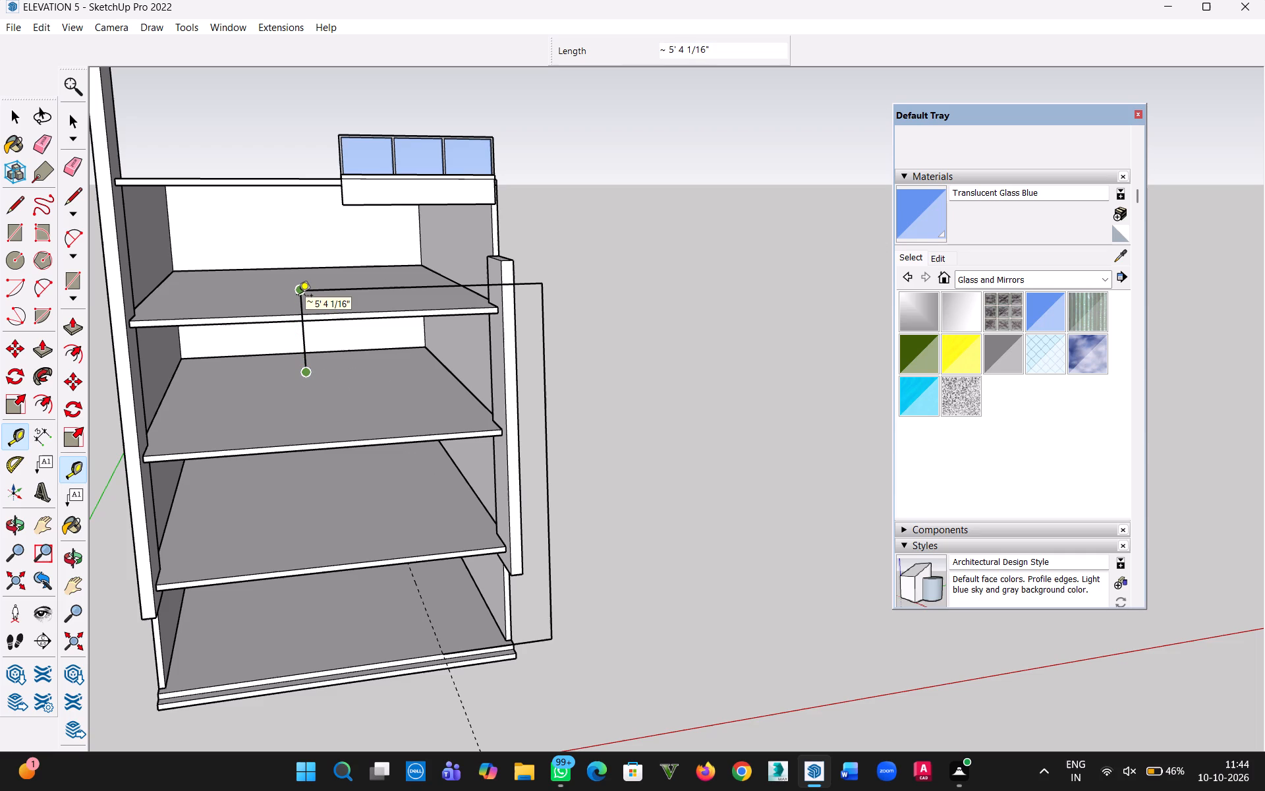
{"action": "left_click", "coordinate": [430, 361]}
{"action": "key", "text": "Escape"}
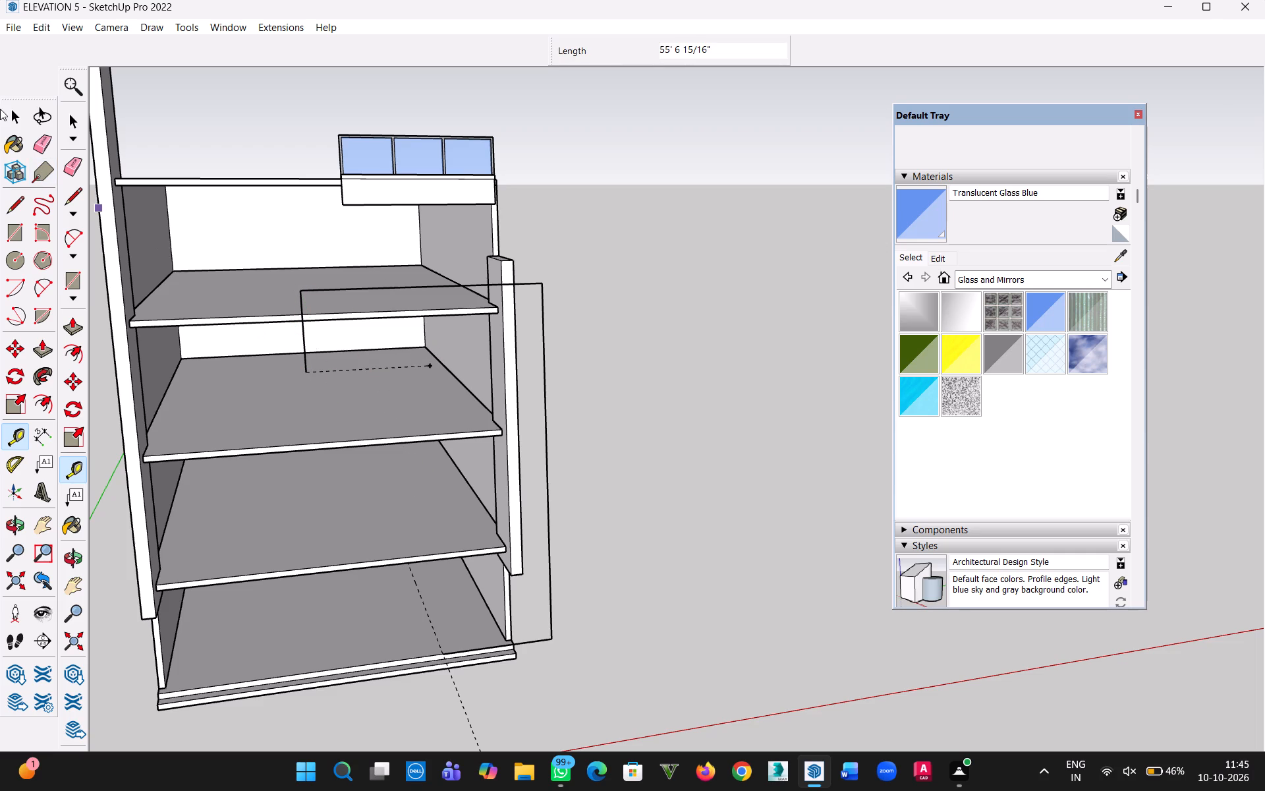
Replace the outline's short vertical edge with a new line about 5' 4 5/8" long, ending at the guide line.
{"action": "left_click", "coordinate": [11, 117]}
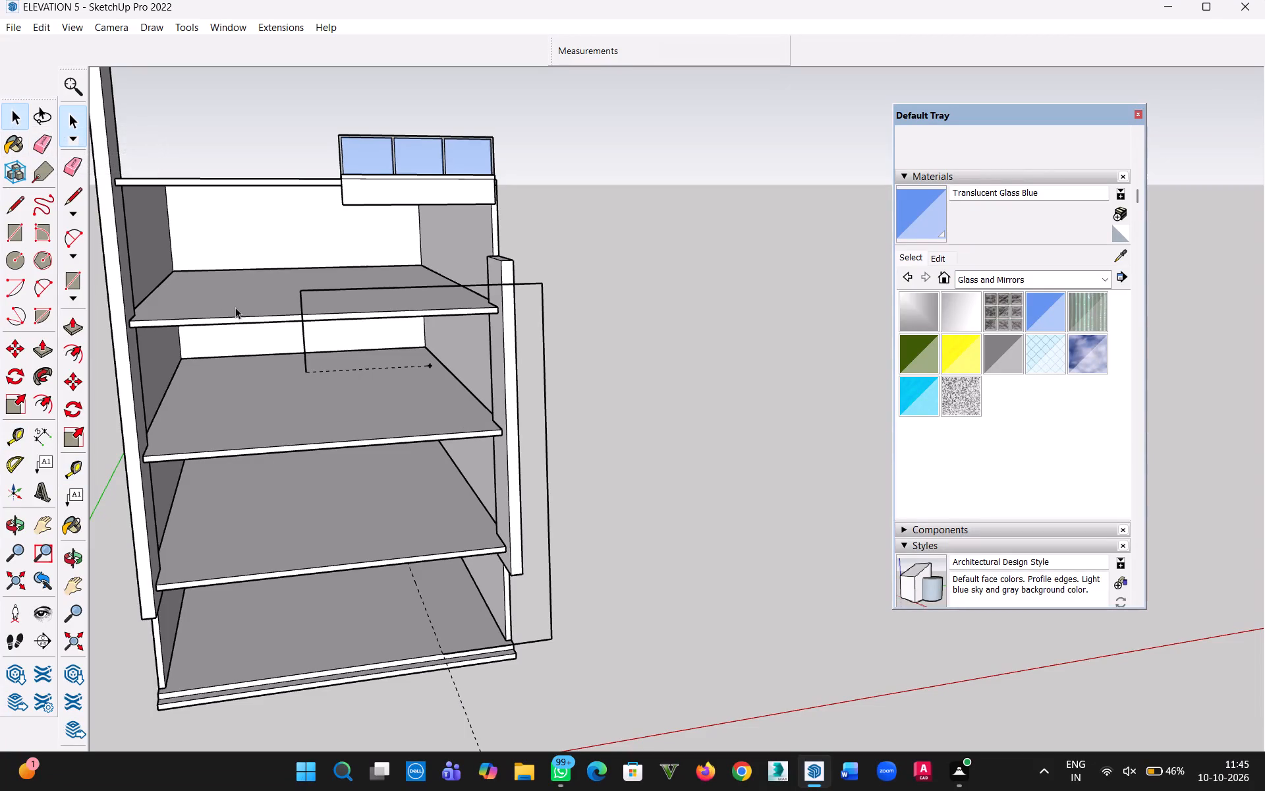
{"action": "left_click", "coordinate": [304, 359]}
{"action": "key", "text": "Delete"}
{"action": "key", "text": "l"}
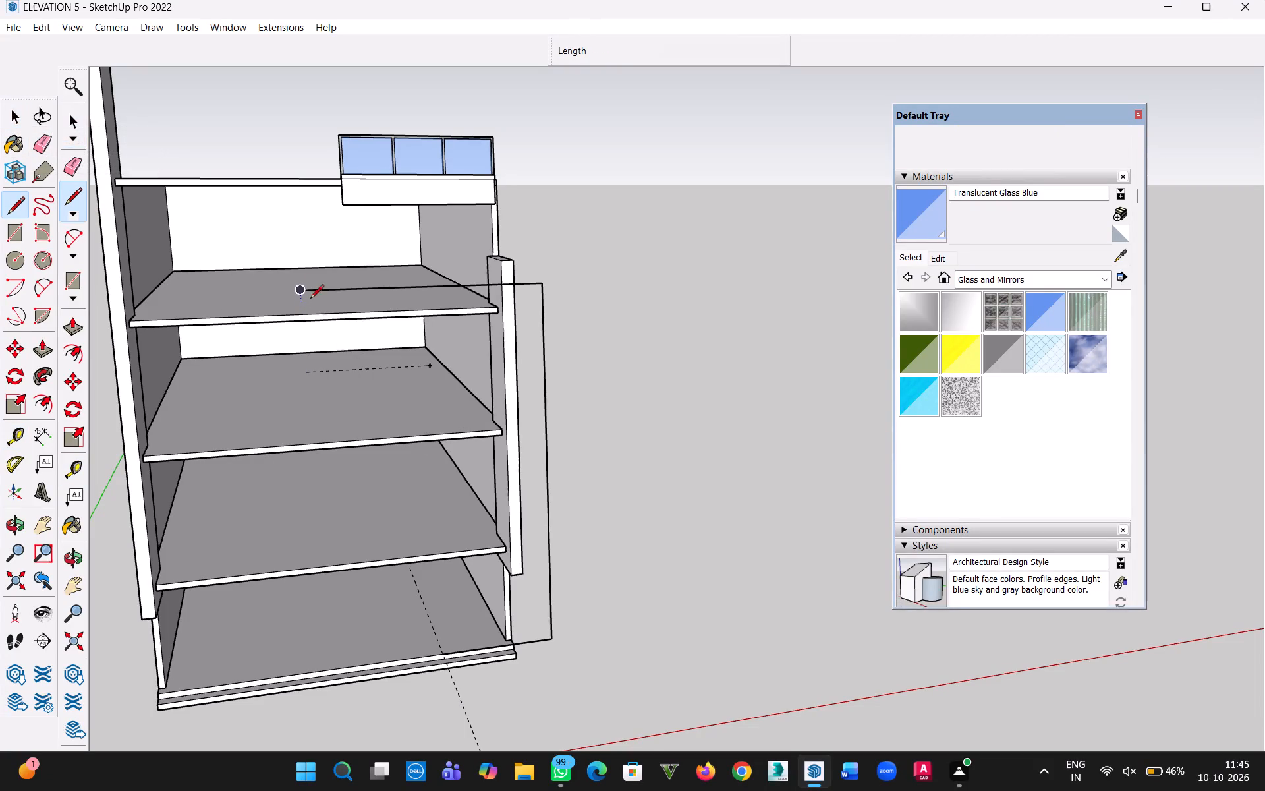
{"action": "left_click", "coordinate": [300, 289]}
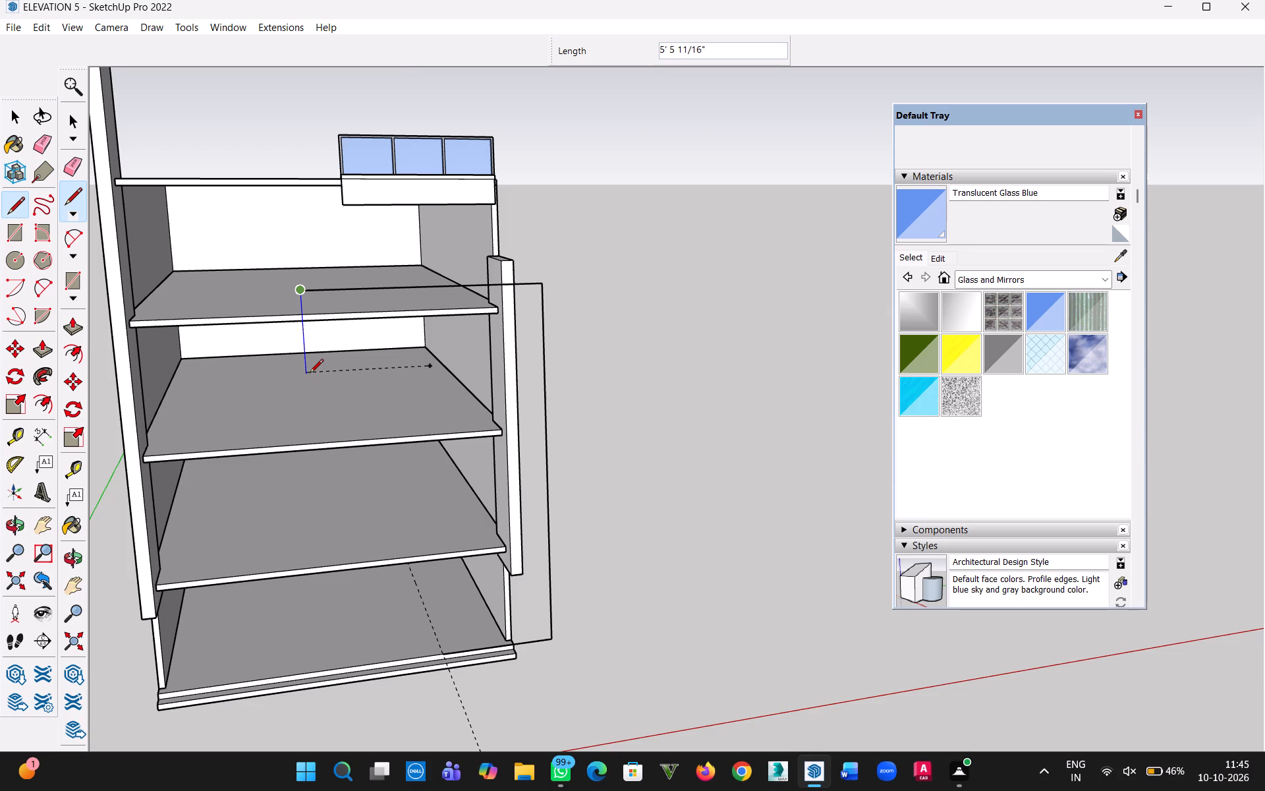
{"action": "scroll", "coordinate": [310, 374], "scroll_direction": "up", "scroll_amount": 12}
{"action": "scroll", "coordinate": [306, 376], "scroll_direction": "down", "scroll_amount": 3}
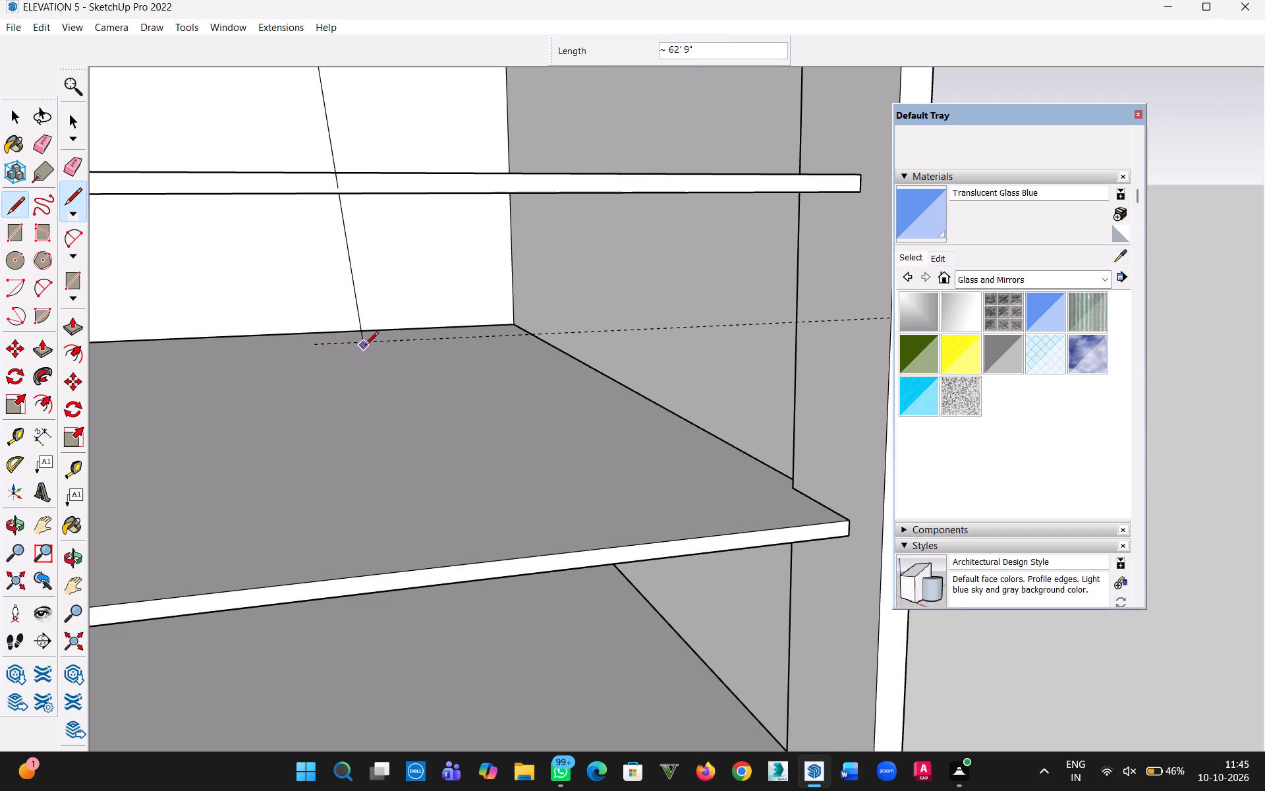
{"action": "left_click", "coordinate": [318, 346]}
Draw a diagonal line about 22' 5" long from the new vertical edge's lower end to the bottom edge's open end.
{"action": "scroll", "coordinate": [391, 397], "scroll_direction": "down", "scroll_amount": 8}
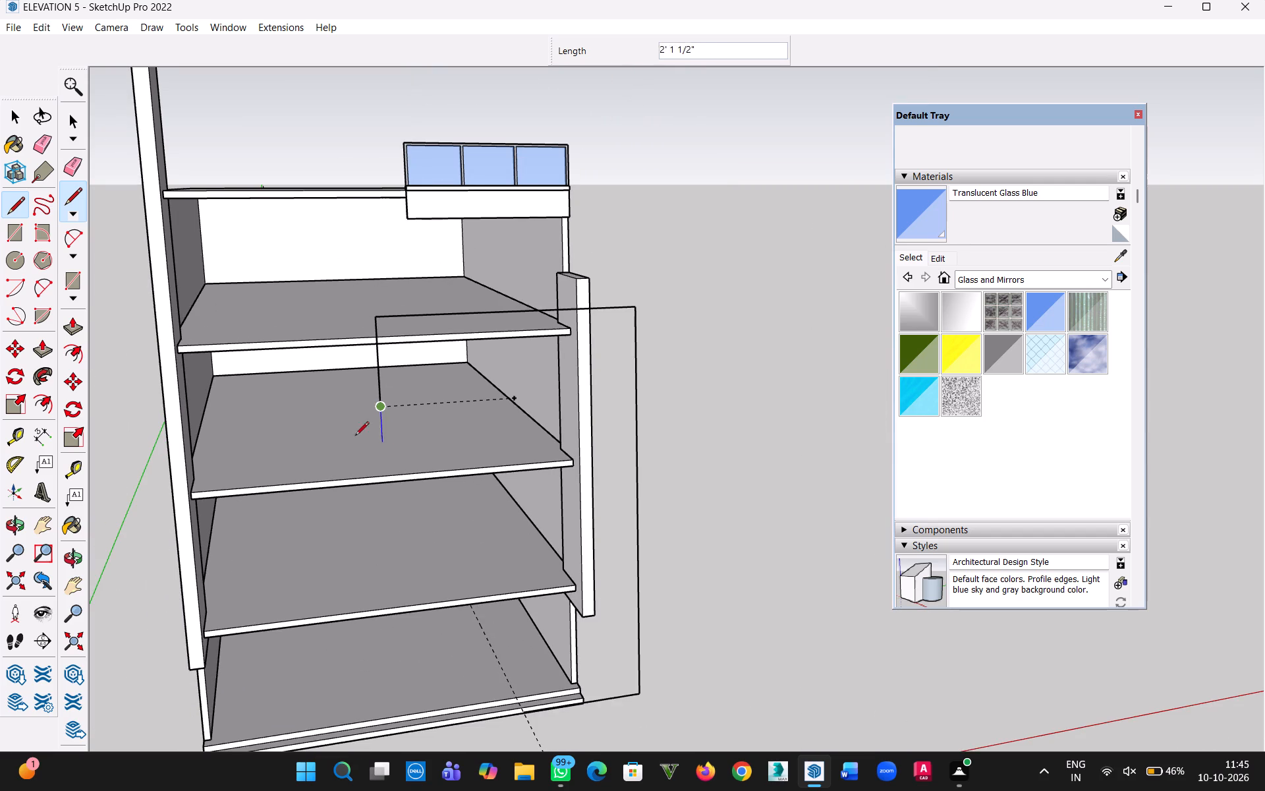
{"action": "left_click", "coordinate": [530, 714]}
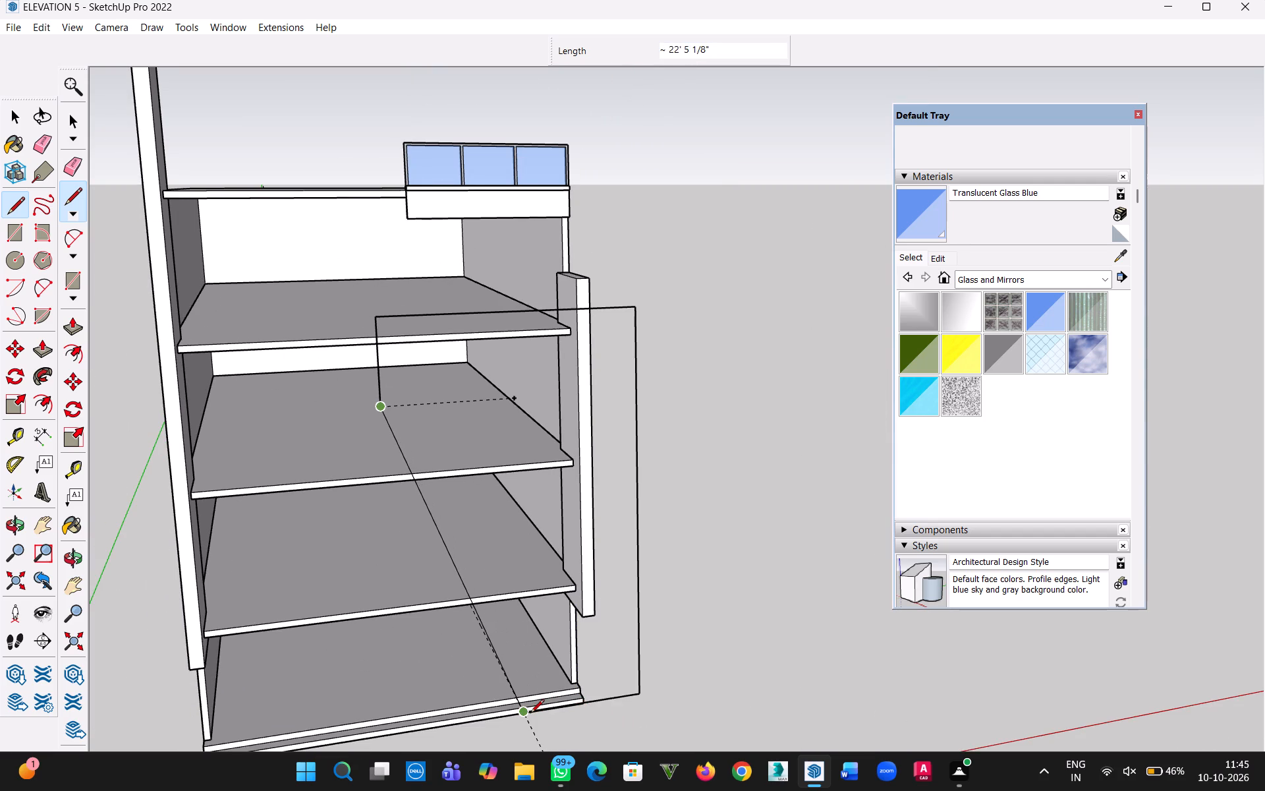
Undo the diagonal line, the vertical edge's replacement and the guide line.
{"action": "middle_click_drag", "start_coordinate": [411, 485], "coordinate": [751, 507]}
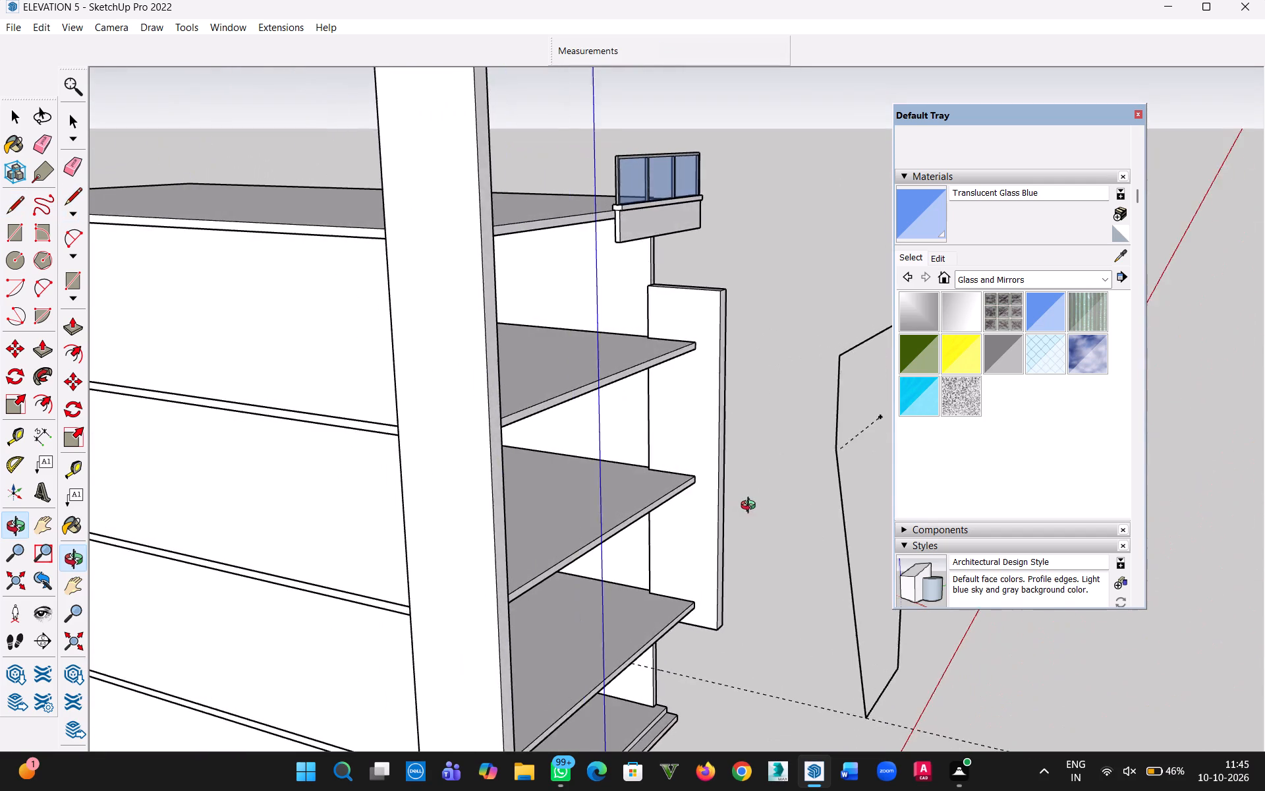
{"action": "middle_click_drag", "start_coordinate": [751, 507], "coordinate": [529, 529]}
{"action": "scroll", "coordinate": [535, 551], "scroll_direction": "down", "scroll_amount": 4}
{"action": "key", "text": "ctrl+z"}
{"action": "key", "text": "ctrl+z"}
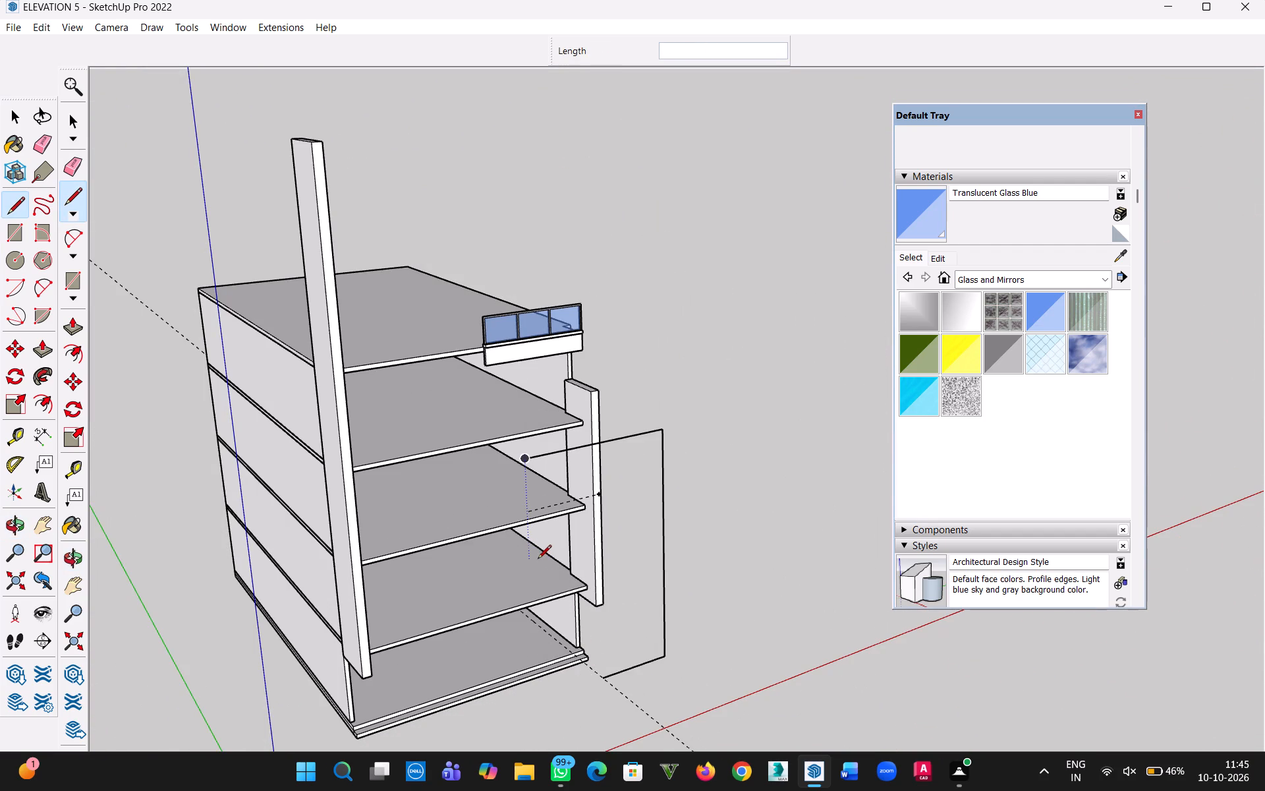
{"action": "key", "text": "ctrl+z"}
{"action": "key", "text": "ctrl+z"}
Undo the arc changes and the outline's forward move, back to the curved outline against the building's front.
{"action": "key", "text": "ctrl+z"}
{"action": "key", "text": "ctrl+z"}
{"action": "key", "text": "ctrl+z"}
{"action": "key", "text": "ctrl+z"}
{"action": "key", "text": "ctrl+z"}
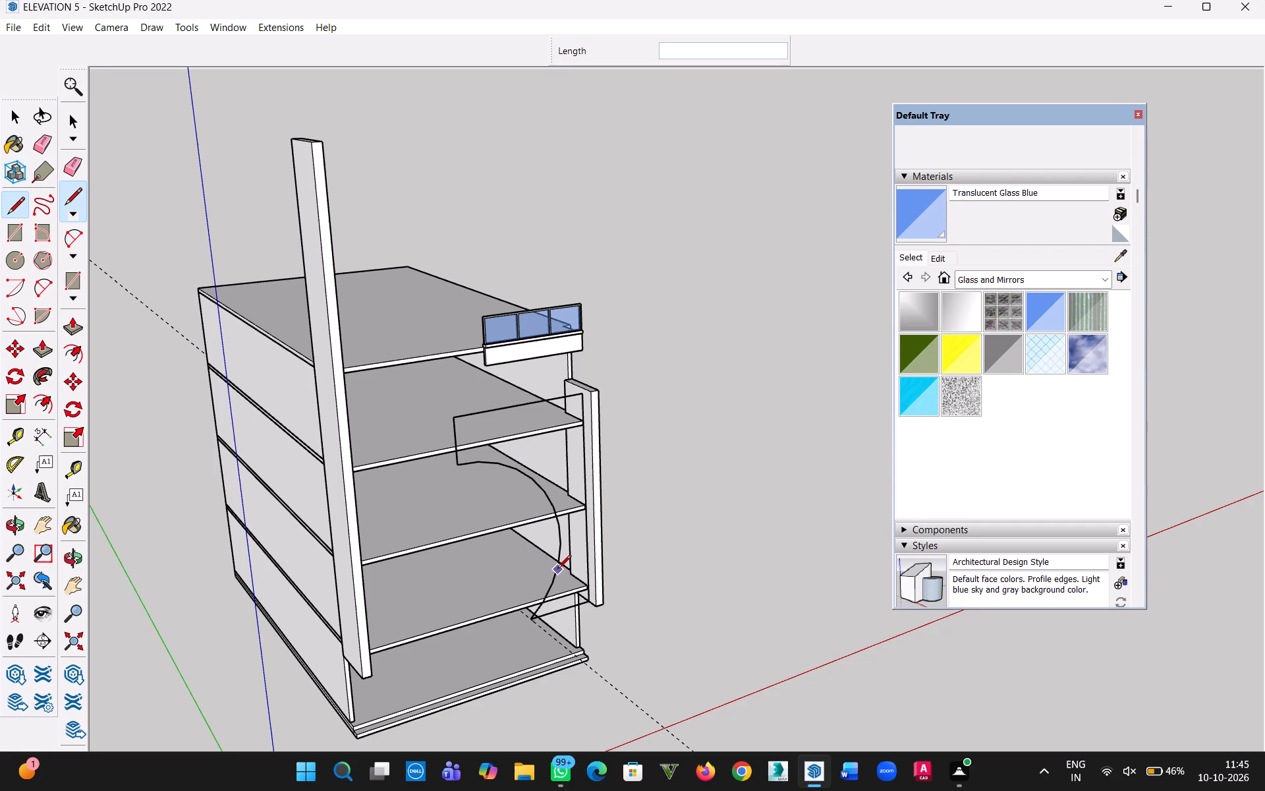
Undo the removal of the glazed parapets on the first, second and third floors.
{"action": "key", "text": "ctrl+z"}
{"action": "key", "text": "ctrl+z"}
{"action": "key", "text": "ctrl+z"}
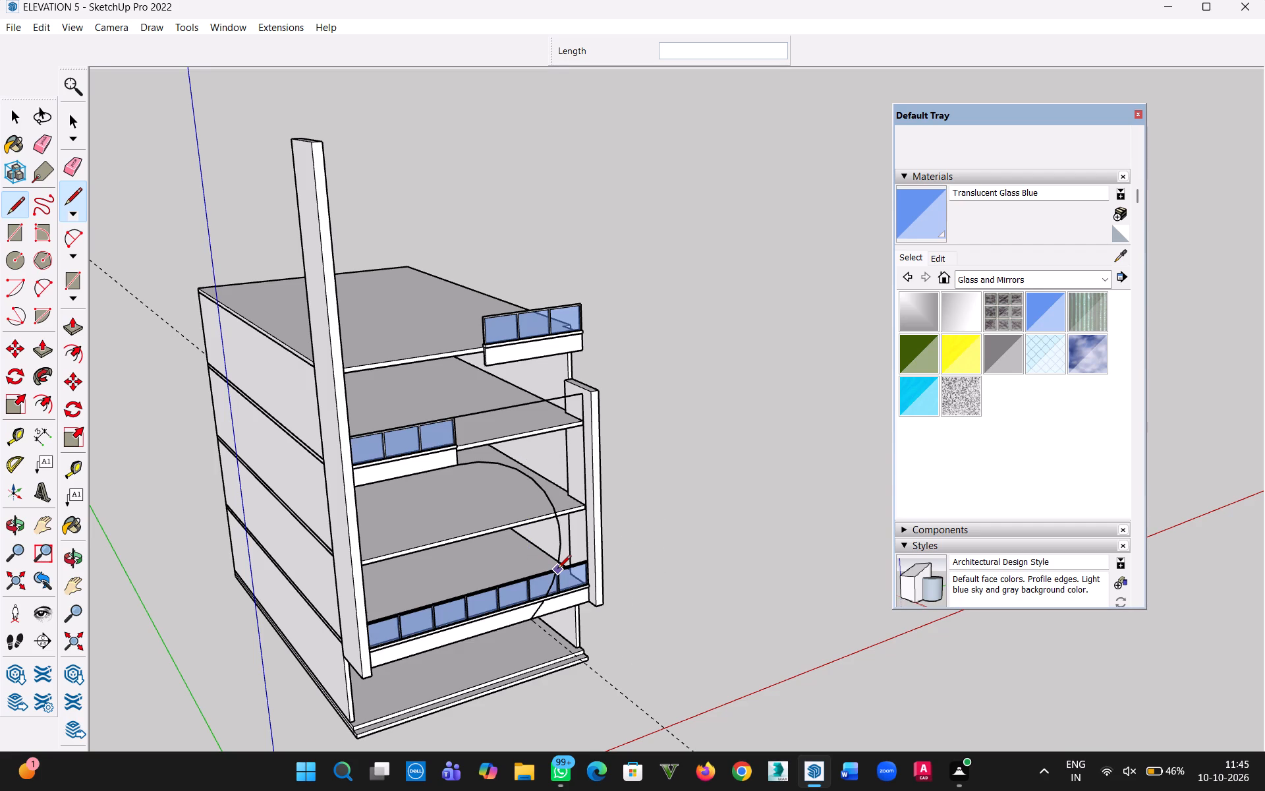
{"action": "key", "text": "ctrl+z"}
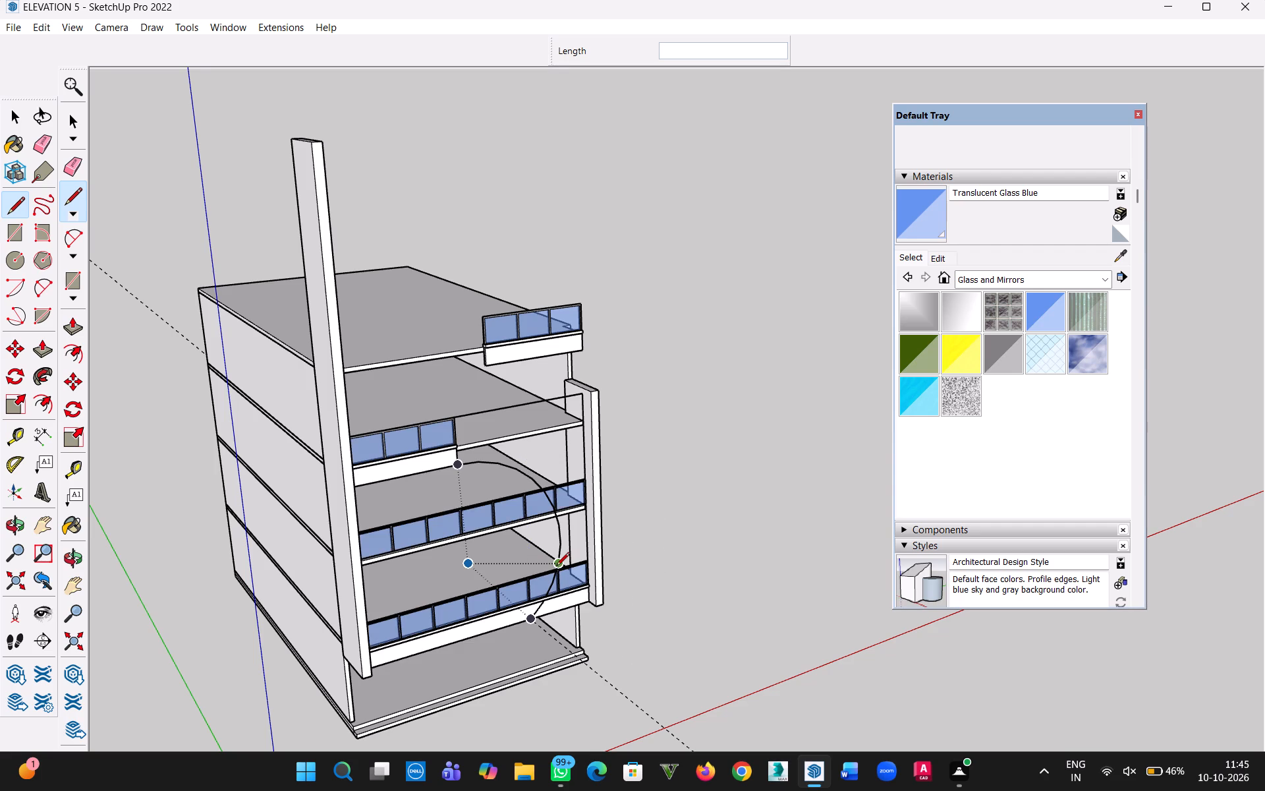
Delete the old outline's vertical edge at the third-floor parapet's end and its horizontal edge running to the side fin.
{"action": "left_click", "coordinate": [14, 118]}
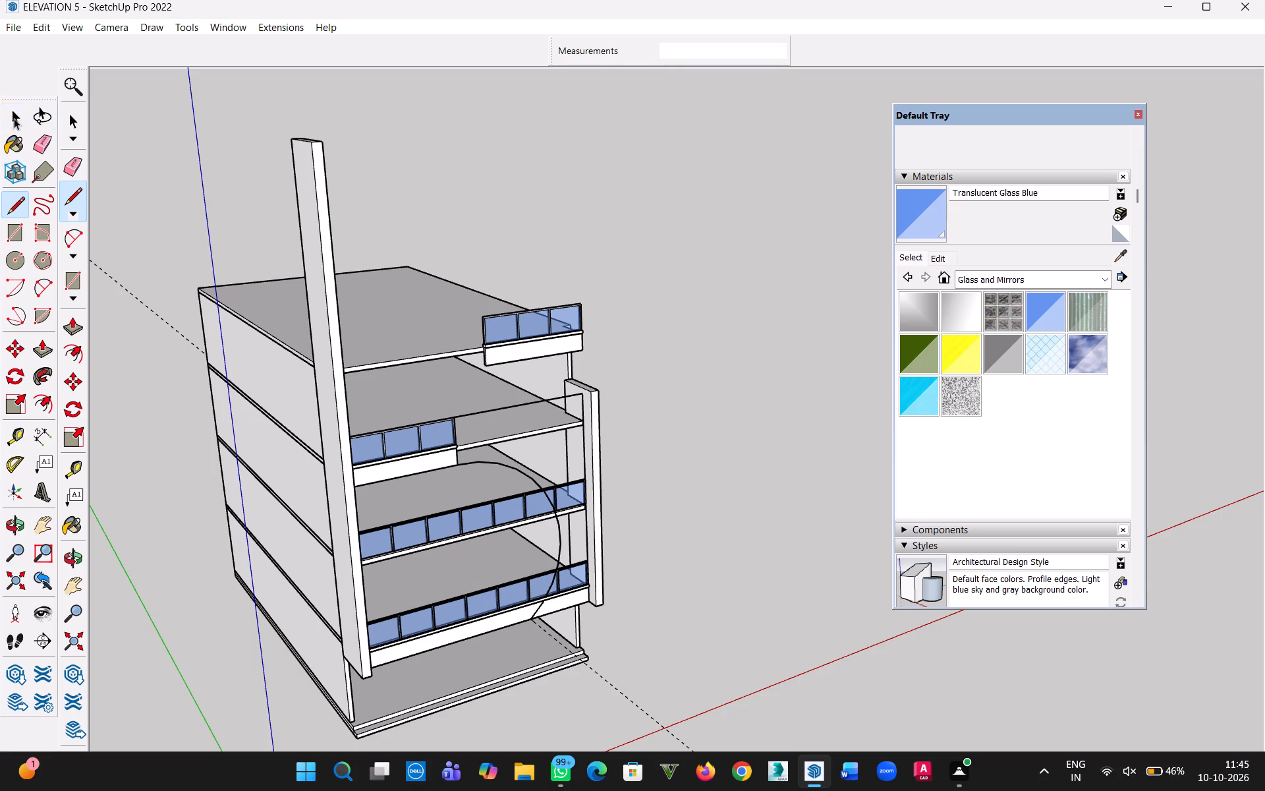
{"action": "left_click", "coordinate": [532, 475]}
{"action": "middle_click_drag", "start_coordinate": [712, 519], "coordinate": [492, 505]}
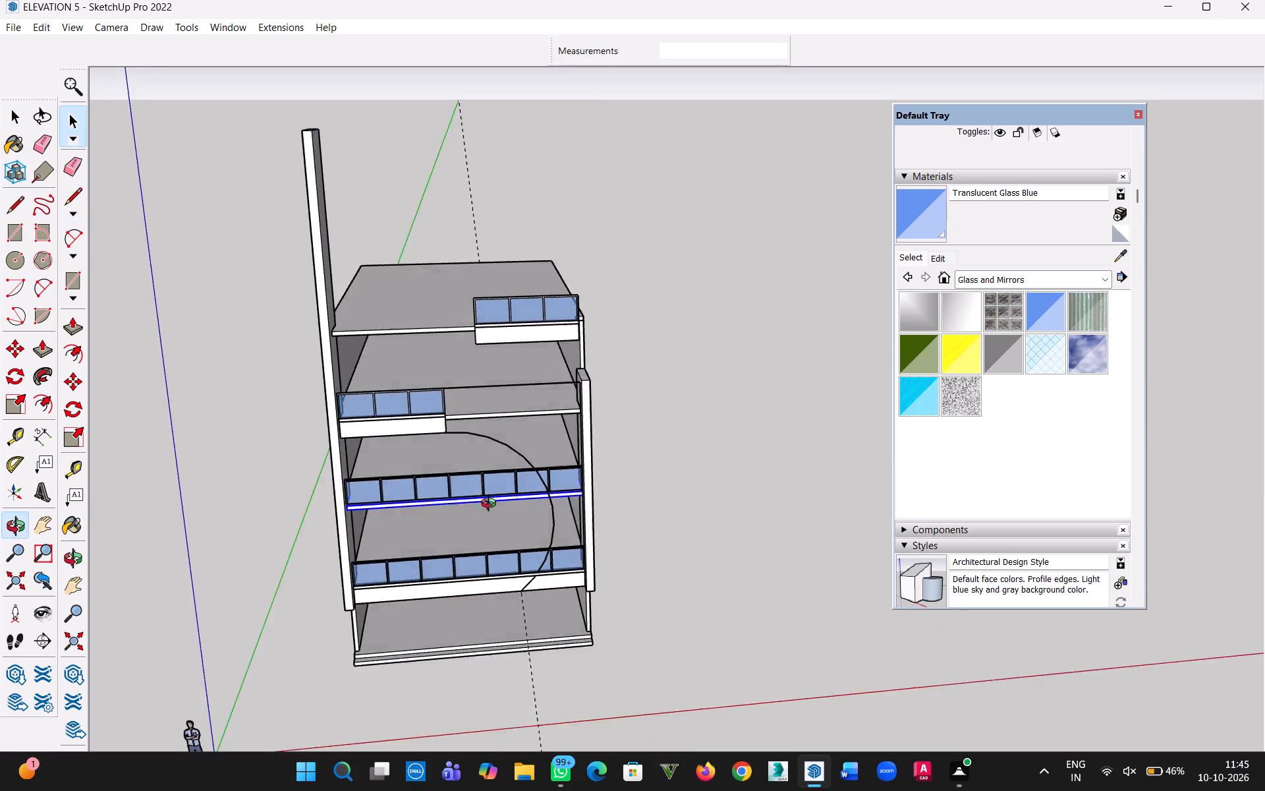
{"action": "middle_click_drag", "start_coordinate": [492, 505], "coordinate": [271, 473]}
{"action": "scroll", "coordinate": [491, 398], "scroll_direction": "up", "scroll_amount": 13}
{"action": "middle_click_drag", "start_coordinate": [519, 410], "coordinate": [518, 411]}
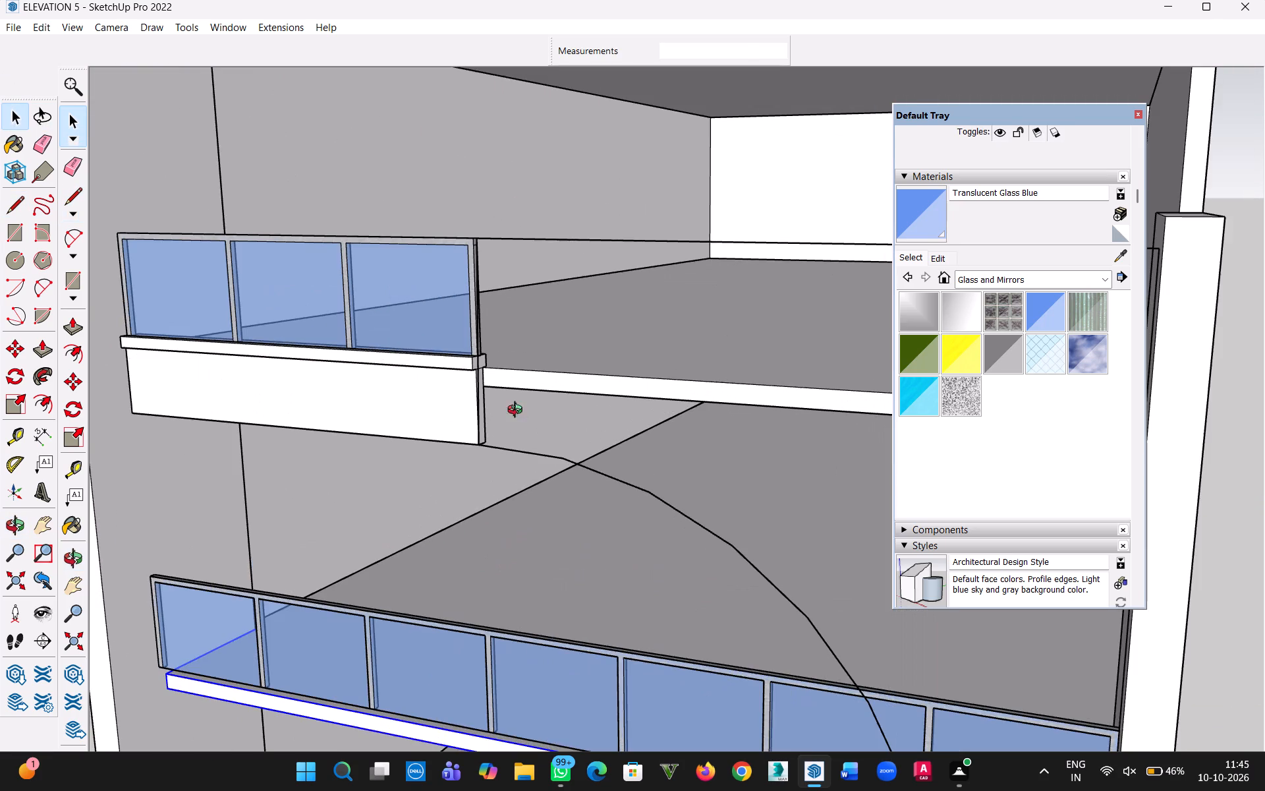
{"action": "middle_click_drag", "start_coordinate": [518, 411], "coordinate": [382, 461]}
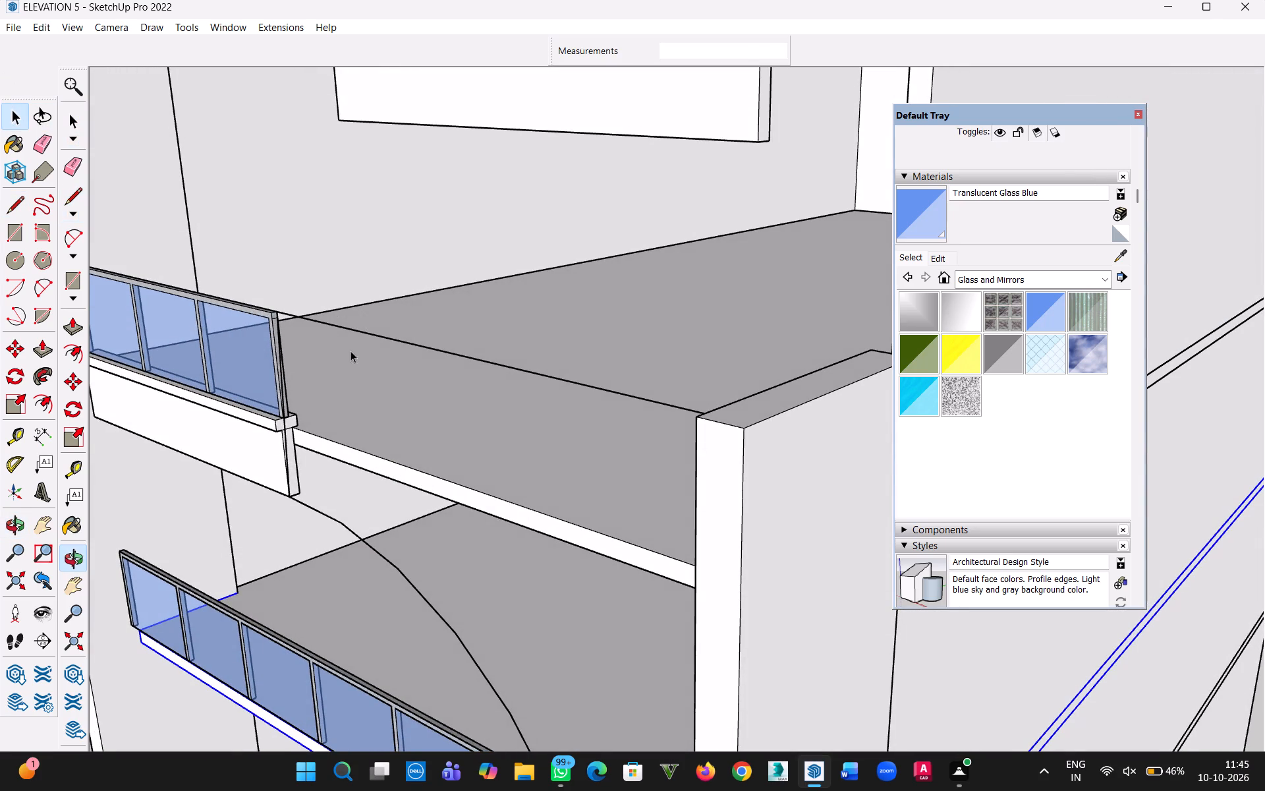
{"action": "scroll", "coordinate": [310, 370], "scroll_direction": "up", "scroll_amount": 5}
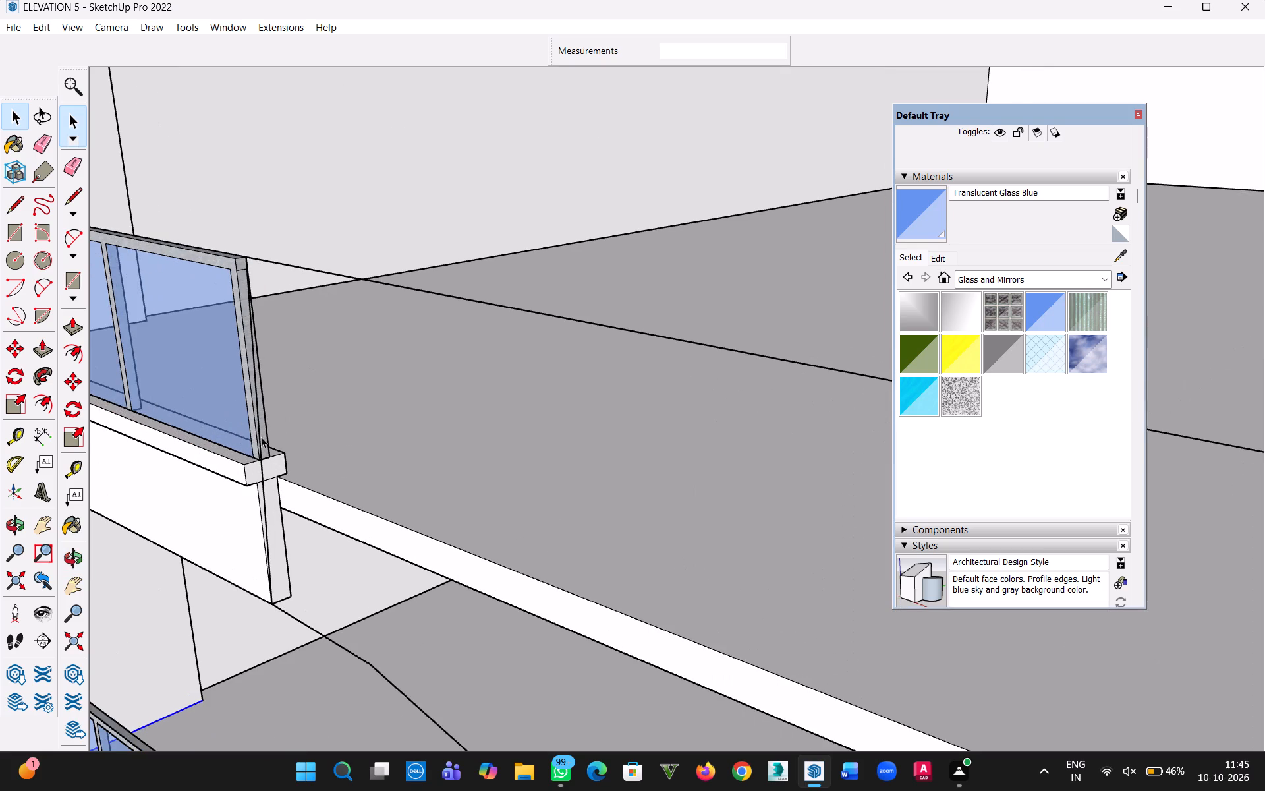
{"action": "left_click", "coordinate": [262, 442]}
{"action": "scroll", "coordinate": [325, 483], "scroll_direction": "down", "scroll_amount": 2}
{"action": "key", "text": "Delete"}
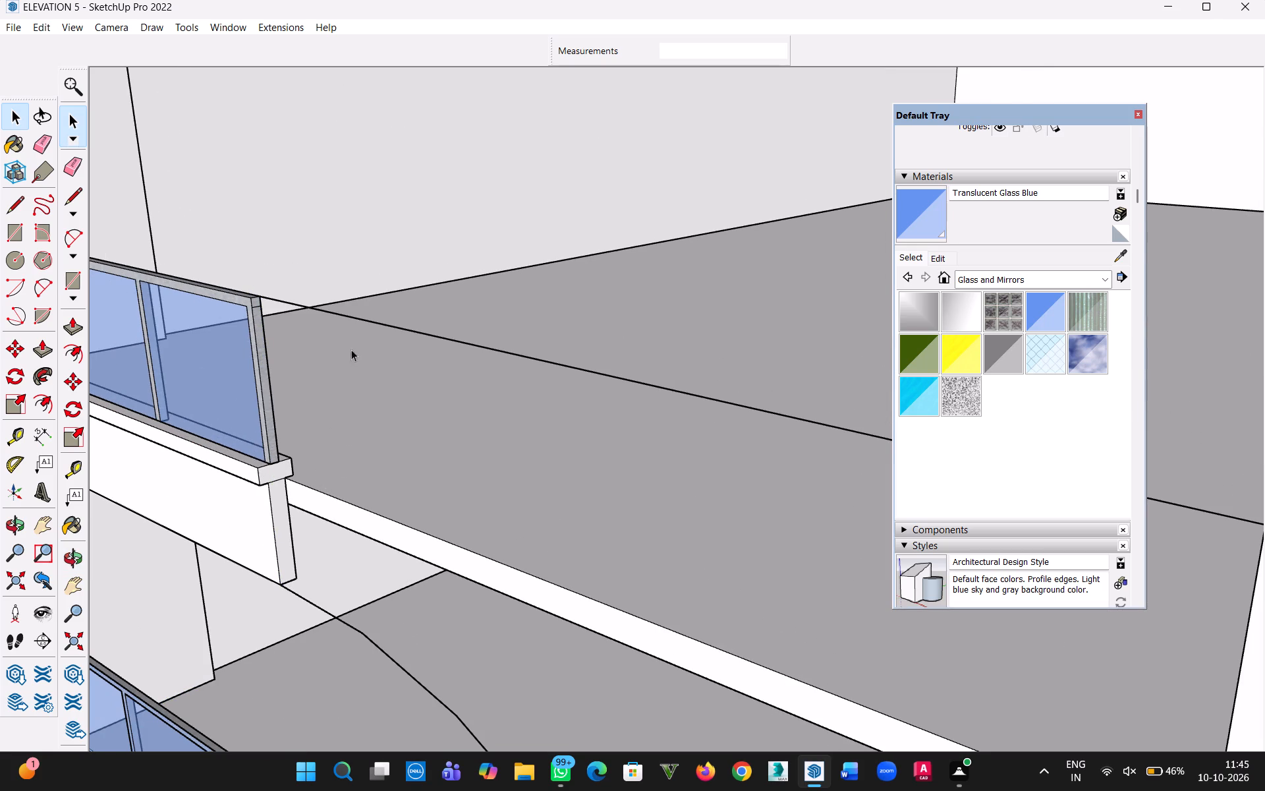
{"action": "left_click", "coordinate": [332, 312]}
{"action": "key", "text": "Delete"}
{"action": "scroll", "coordinate": [360, 403], "scroll_direction": "down", "scroll_amount": 5}
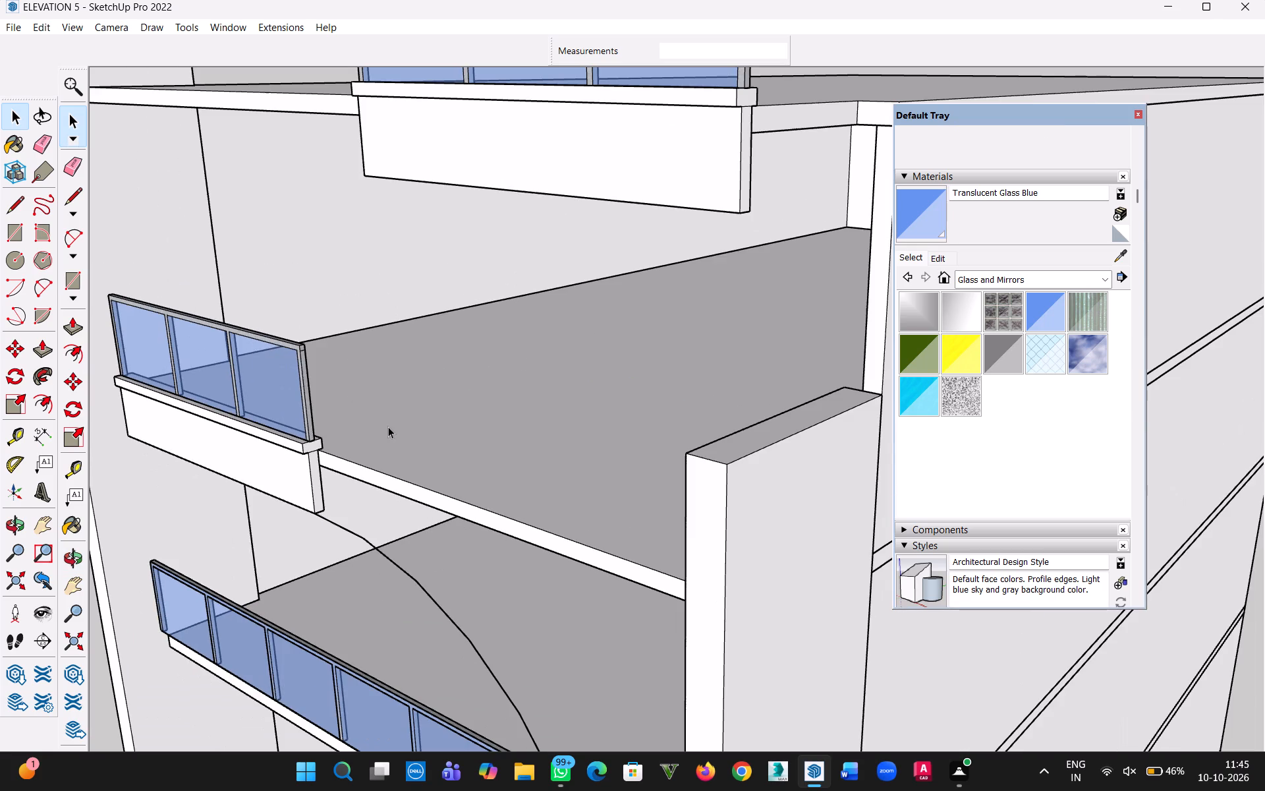
Redraw the outline's top from the arc's upper end: 5' 4" up to the parapet's top corner and 16' across to the side fin.
{"action": "key", "text": "l"}
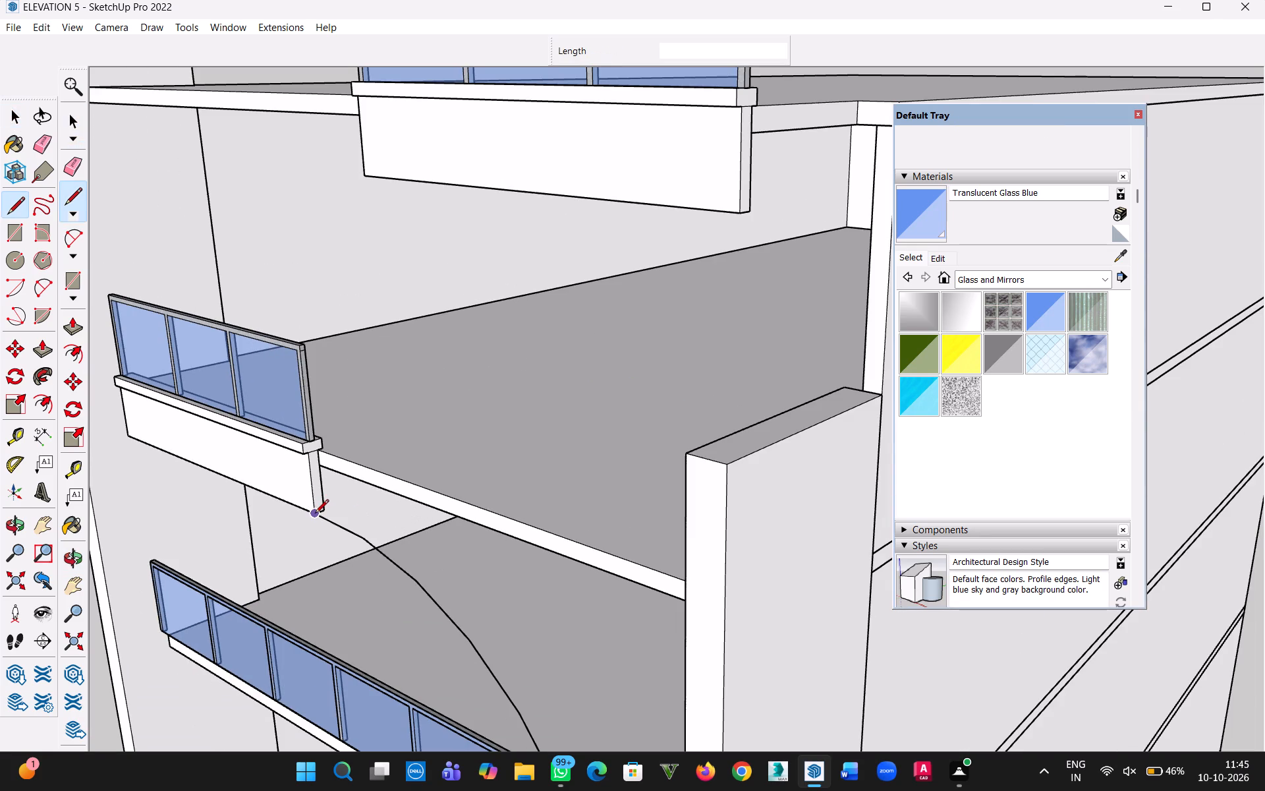
{"action": "left_click", "coordinate": [315, 514]}
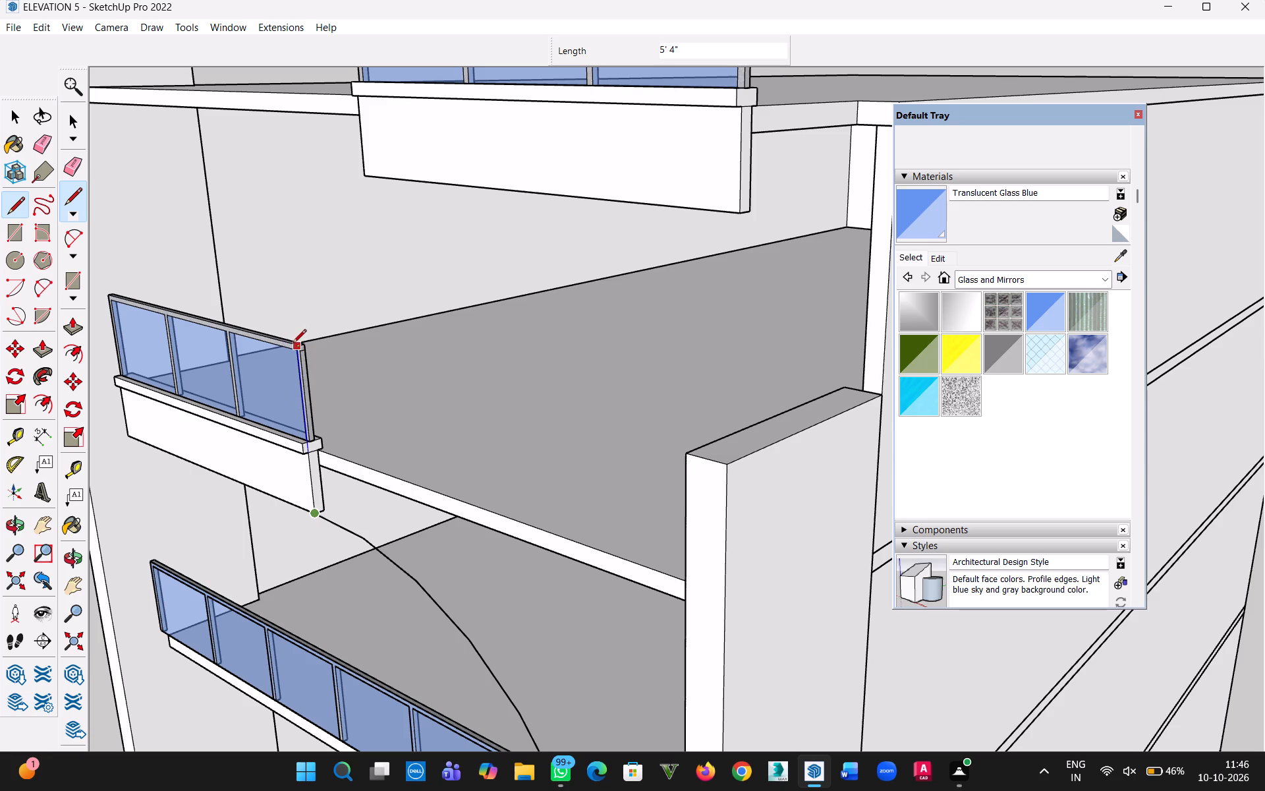
{"action": "left_click", "coordinate": [295, 347]}
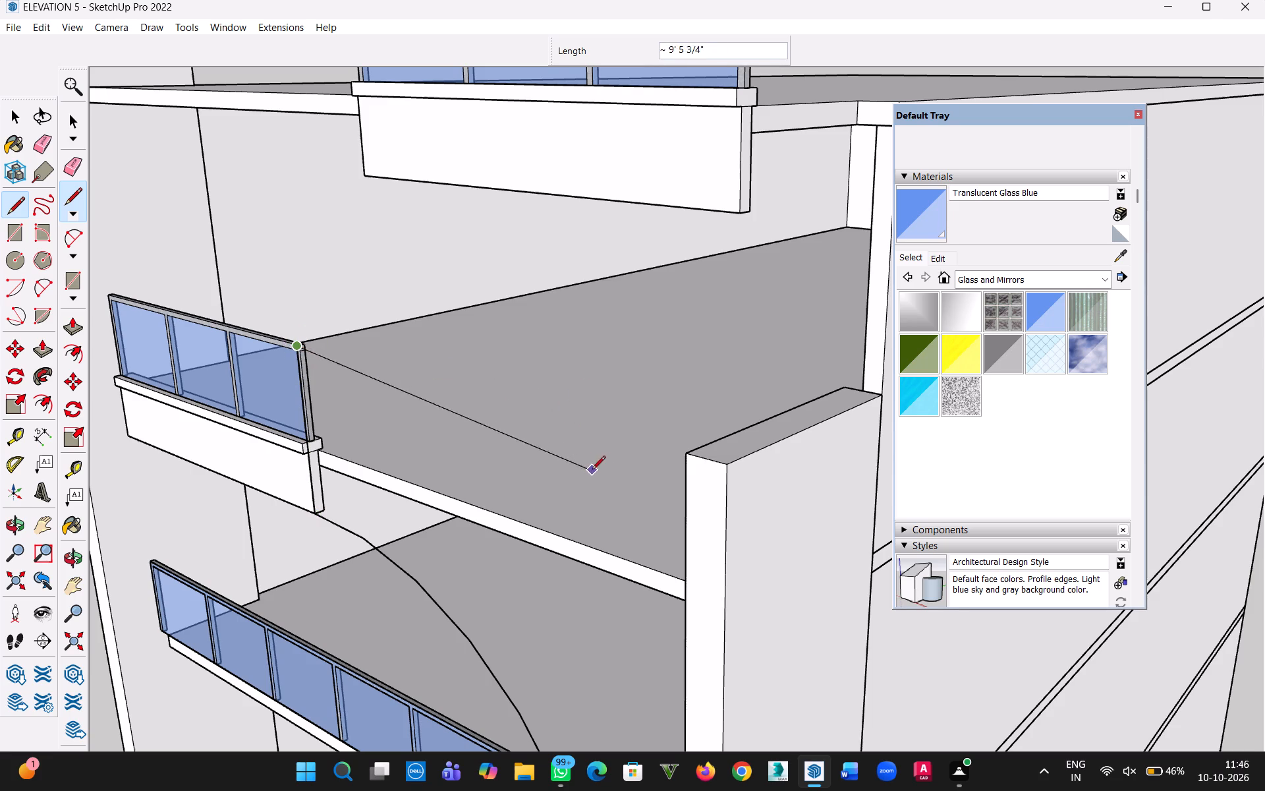
{"action": "key", "text": "h"}
{"action": "left_click_drag", "start_coordinate": [596, 472], "coordinate": [447, 492]}
{"action": "middle_click_drag", "start_coordinate": [603, 512], "coordinate": [862, 457]}
{"action": "scroll", "coordinate": [710, 587], "scroll_direction": "down", "scroll_amount": 5}
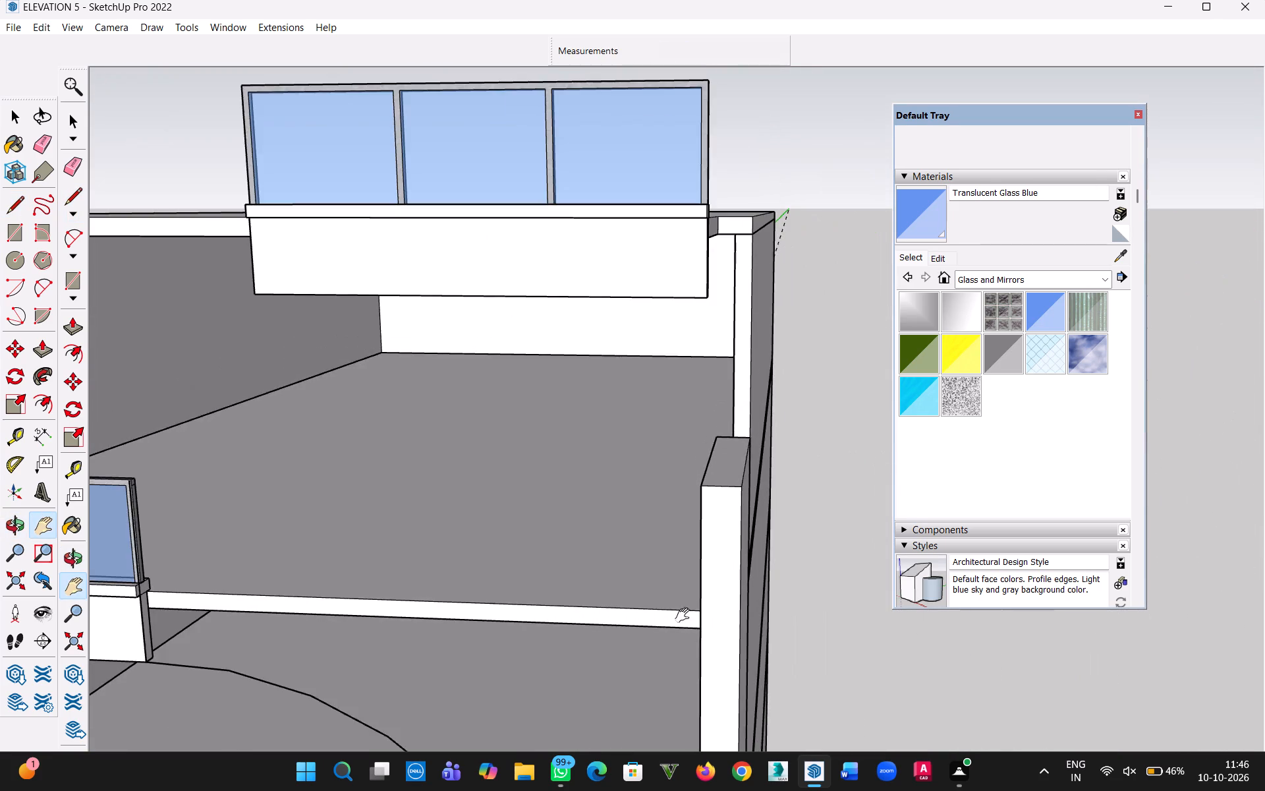
{"action": "middle_click_drag", "start_coordinate": [681, 618], "coordinate": [846, 537]}
{"action": "key", "text": "Escape"}
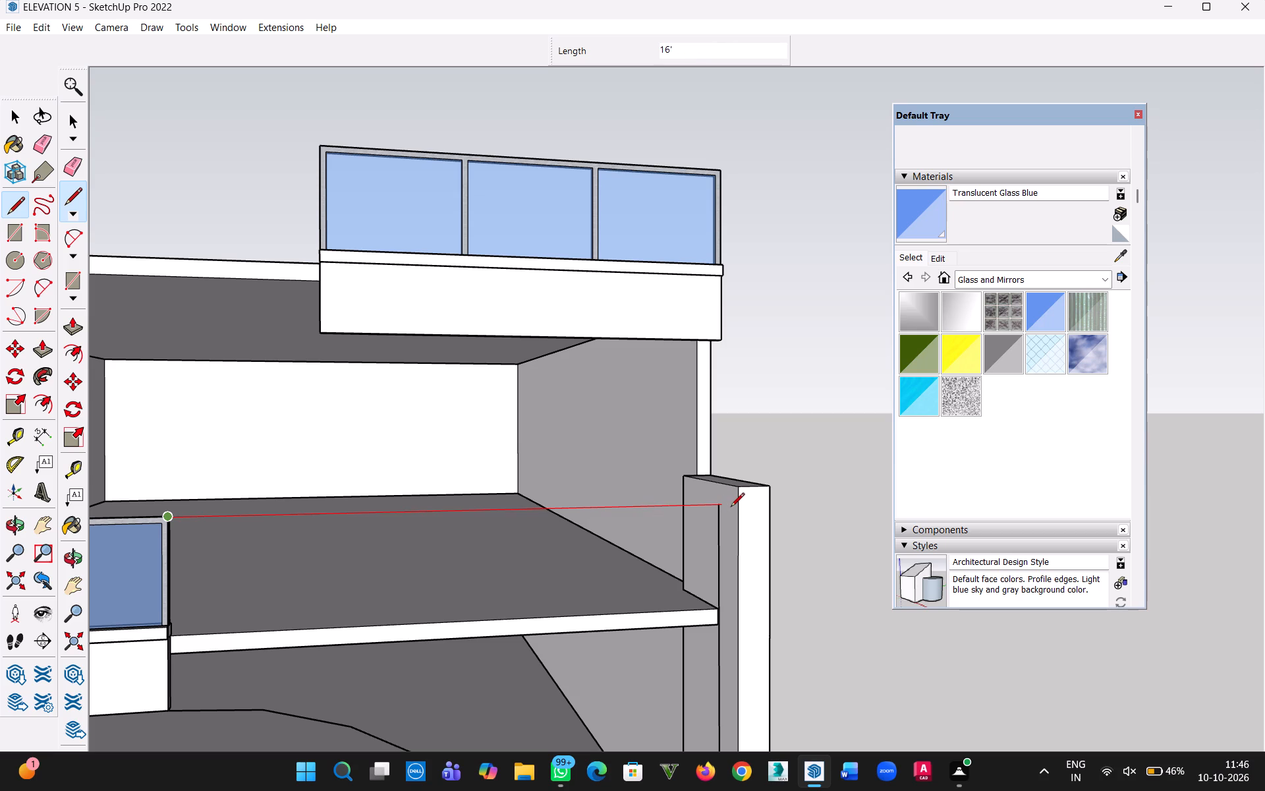
{"action": "left_click", "coordinate": [731, 508]}
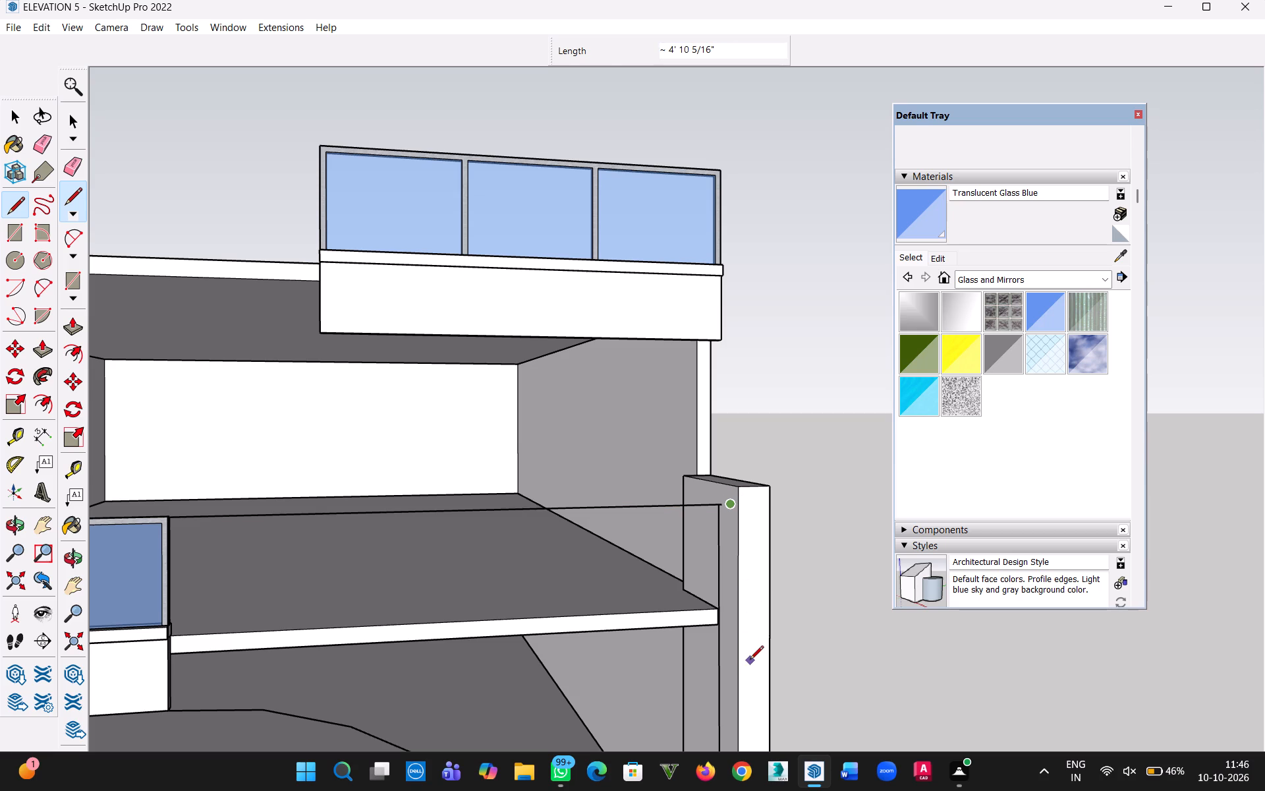
Replace the outline's vertical edge along the side fin with a 26' 4" line down to the first-floor parapet's lower corner.
{"action": "key", "text": "h"}
{"action": "left_click_drag", "start_coordinate": [739, 645], "coordinate": [698, 322]}
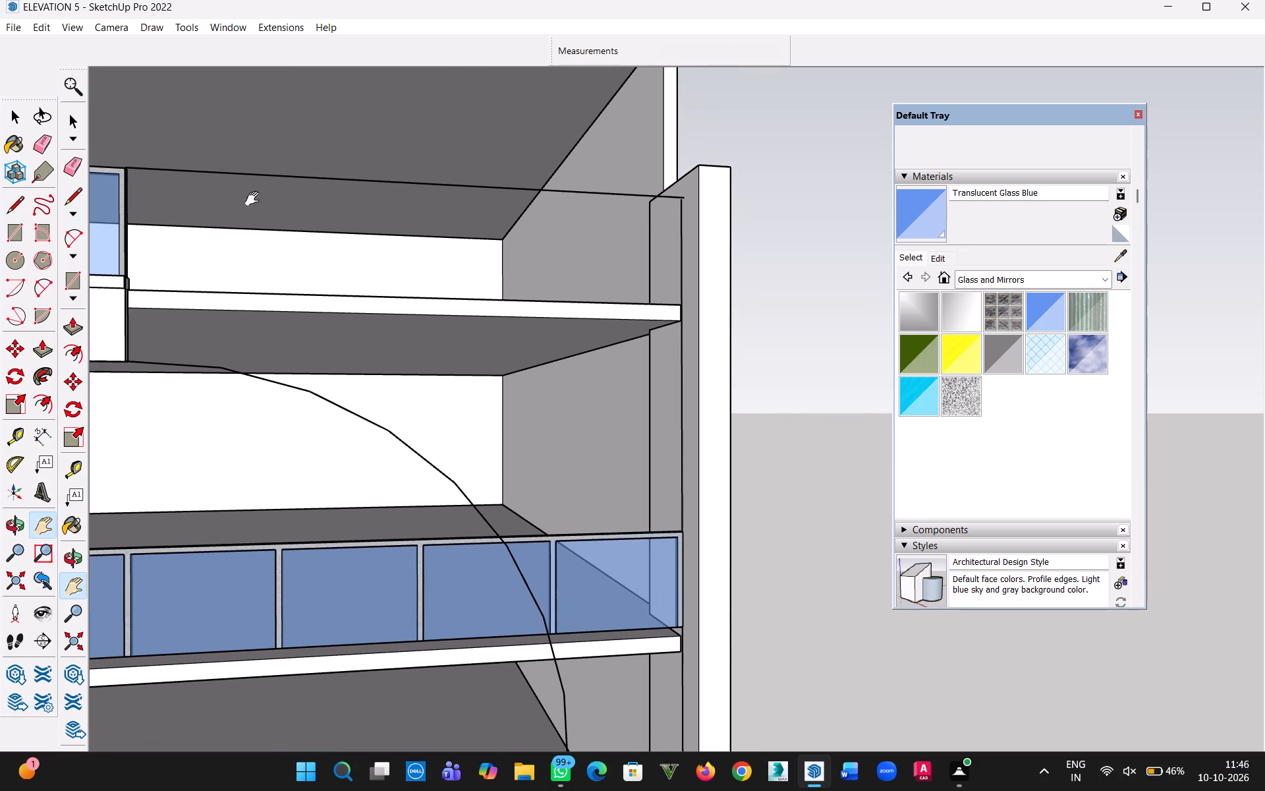
{"action": "left_click", "coordinate": [14, 119]}
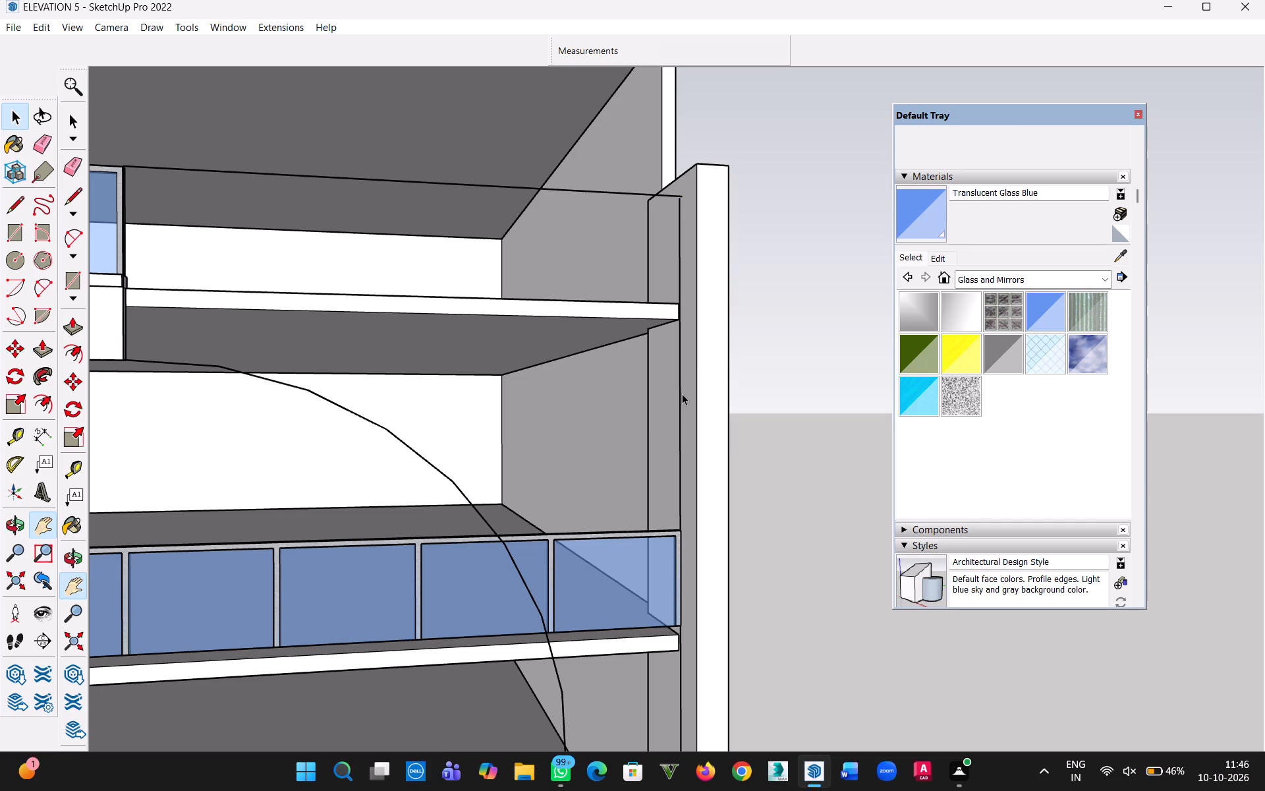
{"action": "left_click", "coordinate": [682, 394]}
{"action": "key", "text": "Delete"}
{"action": "key", "text": "l"}
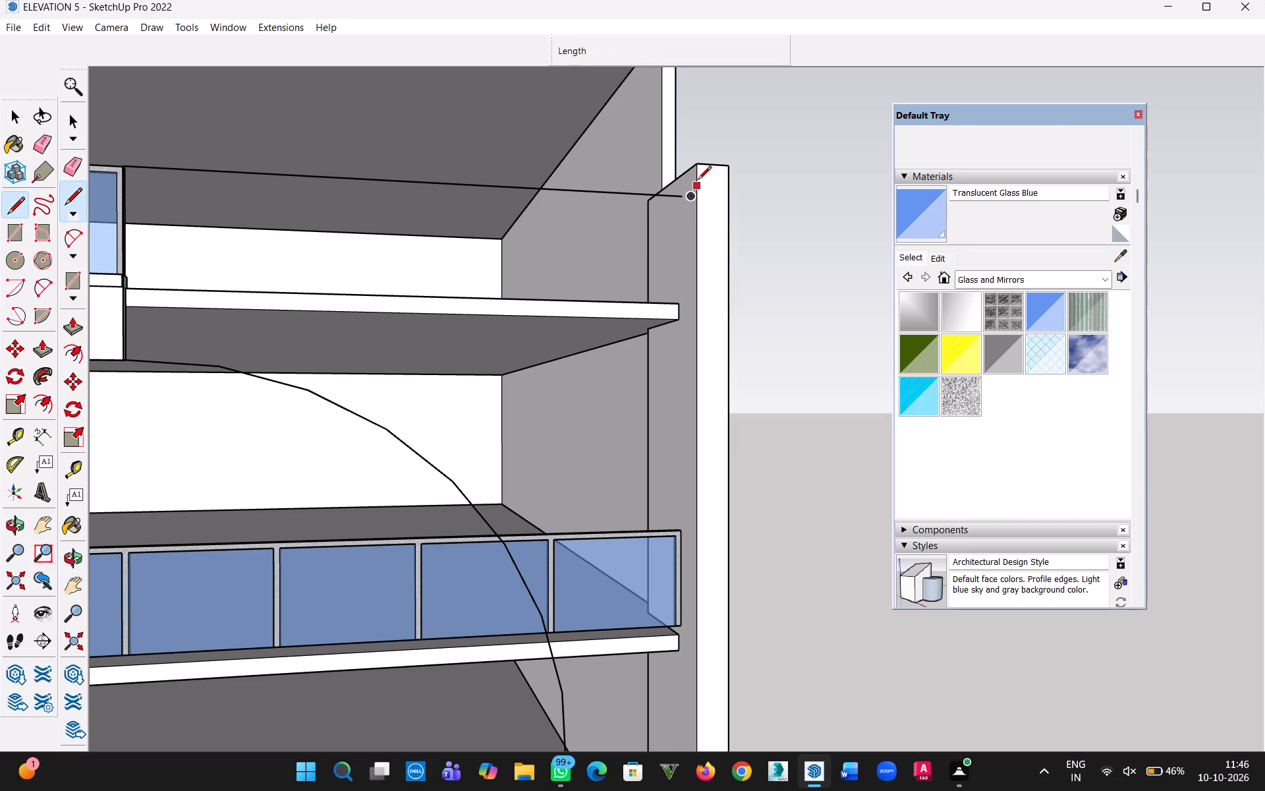
{"action": "left_click", "coordinate": [680, 198]}
{"action": "key", "text": "h"}
{"action": "left_click_drag", "start_coordinate": [704, 589], "coordinate": [704, 582]}
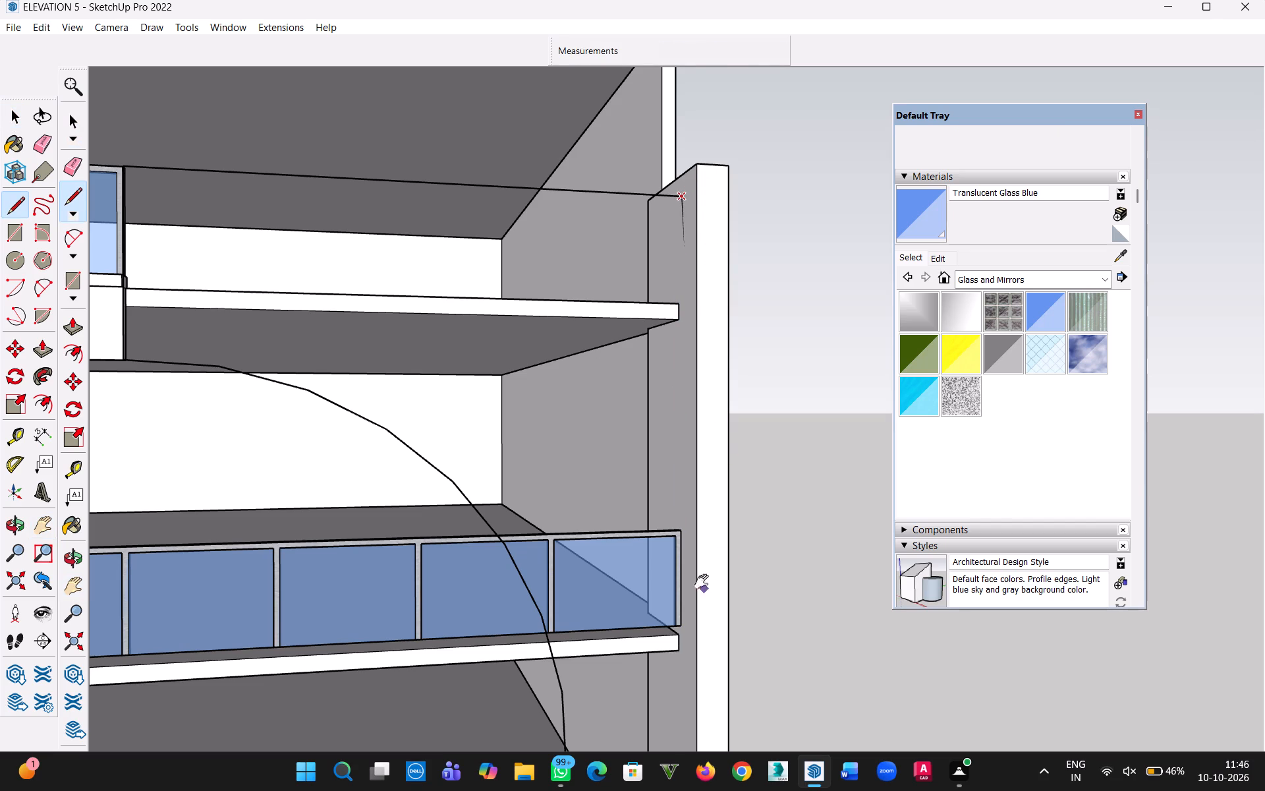
{"action": "left_click_drag", "start_coordinate": [704, 582], "coordinate": [736, 225]}
{"action": "key", "text": "Escape"}
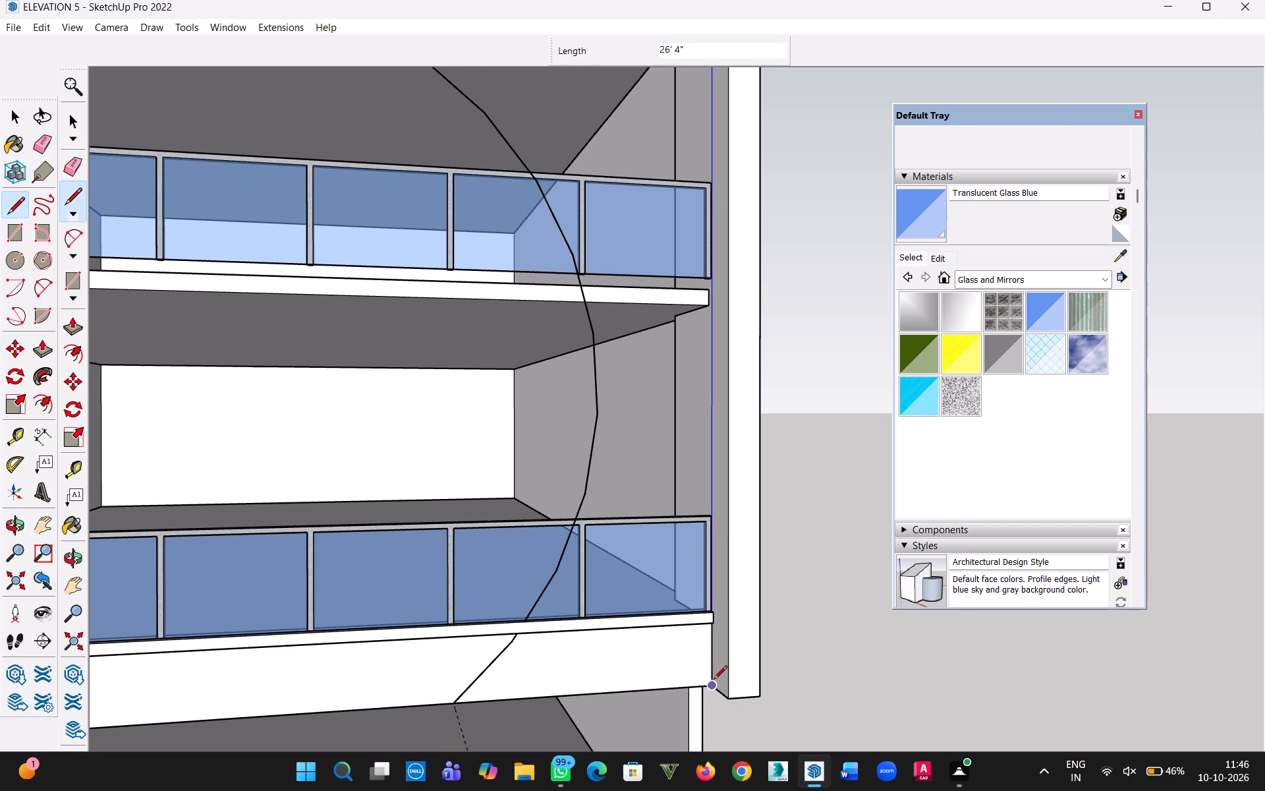
{"action": "left_click", "coordinate": [714, 680]}
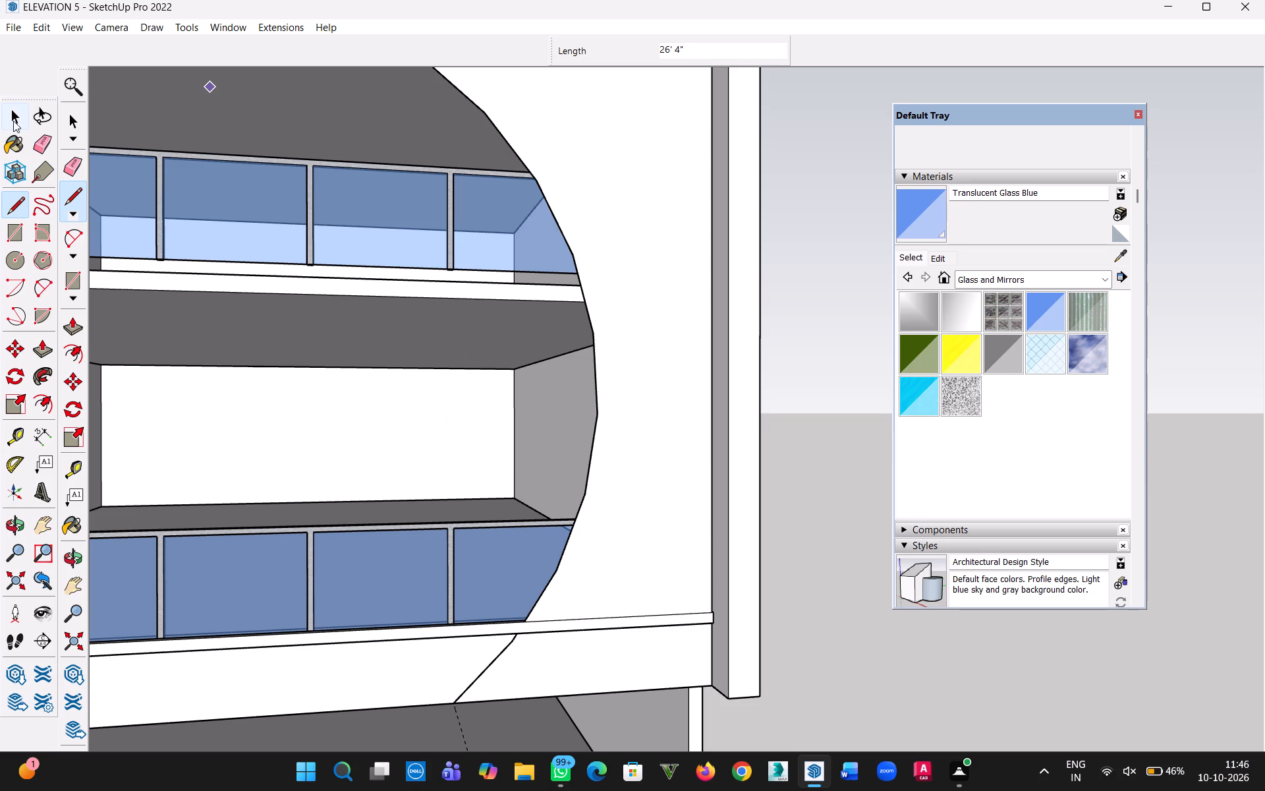
Make a group of the curved front face together with its boundary edges.
{"action": "left_click", "coordinate": [13, 121]}
{"action": "scroll", "coordinate": [239, 281], "scroll_direction": "down", "scroll_amount": 10}
{"action": "middle_click_drag", "start_coordinate": [301, 336], "coordinate": [391, 556]}
{"action": "left_click", "coordinate": [16, 116]}
{"action": "left_click", "coordinate": [661, 381]}
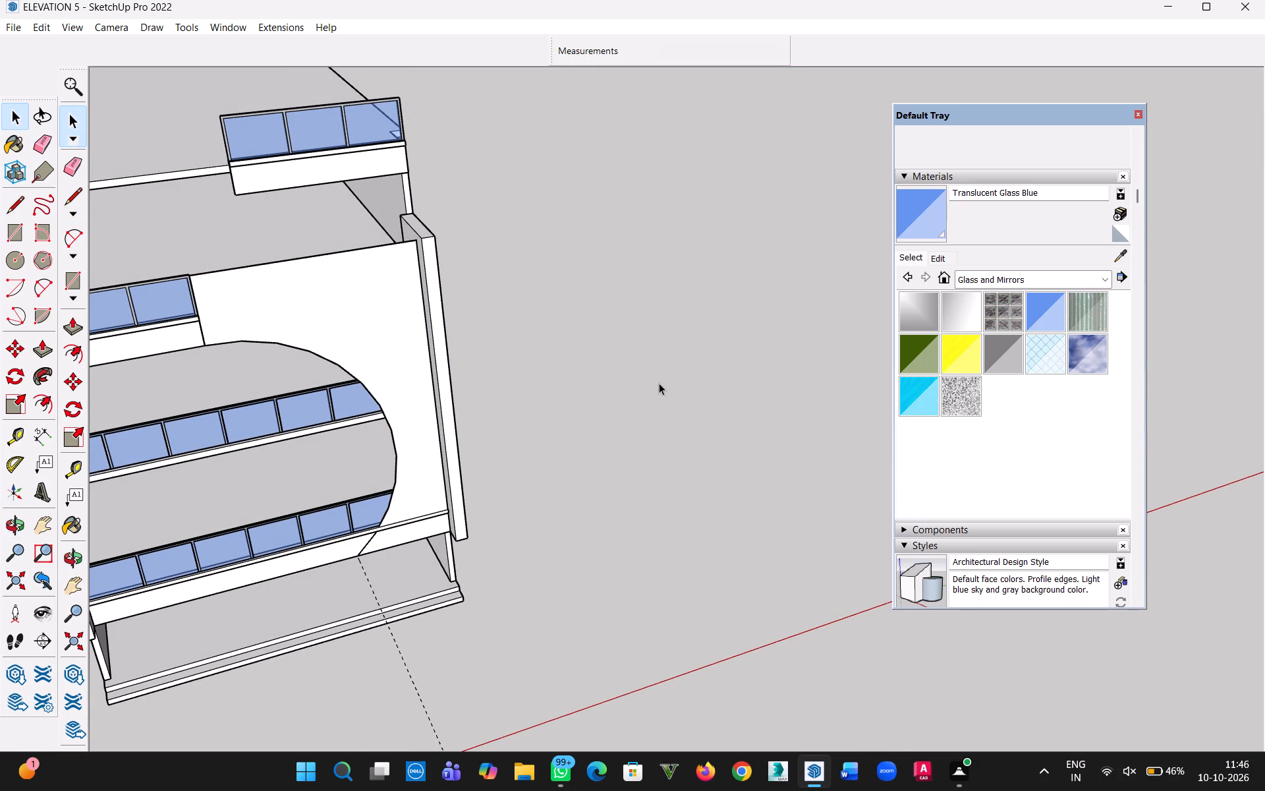
{"action": "middle_click_drag", "start_coordinate": [577, 421], "coordinate": [428, 374]}
{"action": "double_click", "coordinate": [402, 262]}
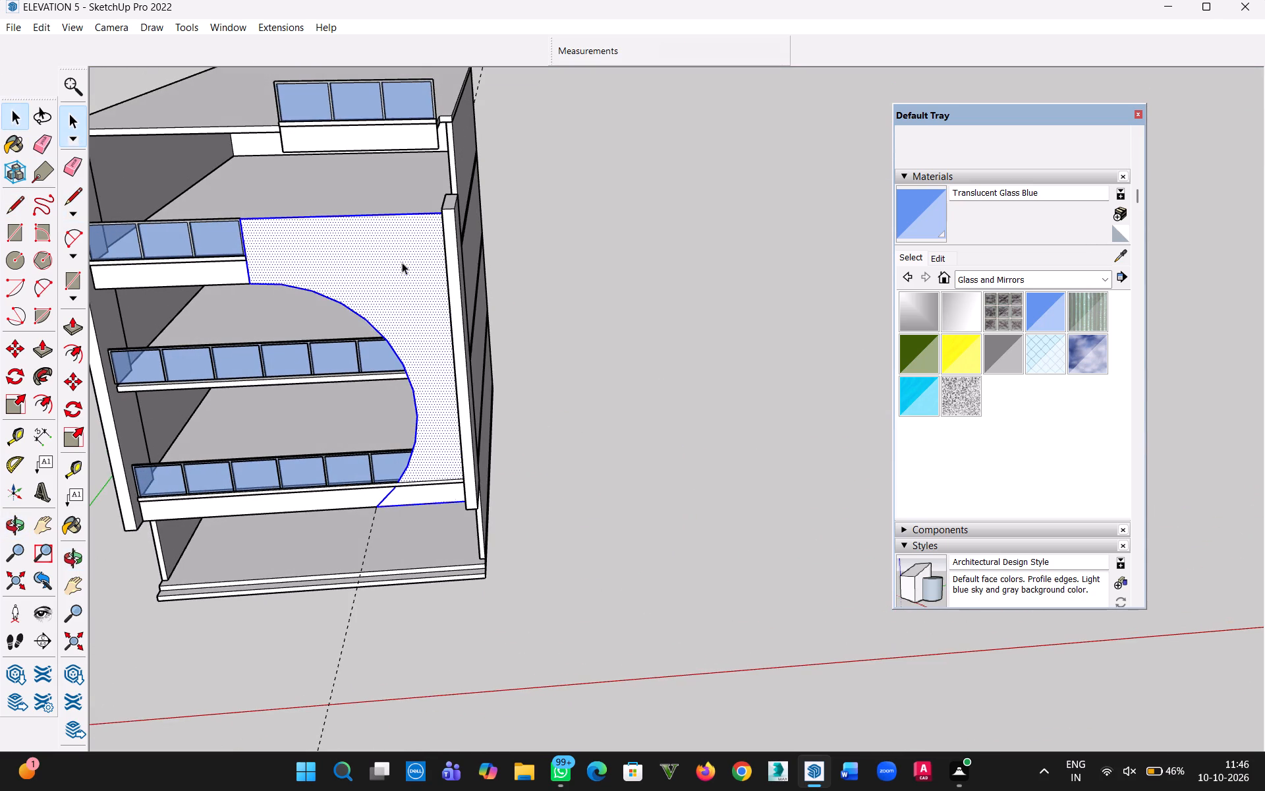
{"action": "triple_click", "coordinate": [393, 276]}
{"action": "right_click", "coordinate": [393, 277]}
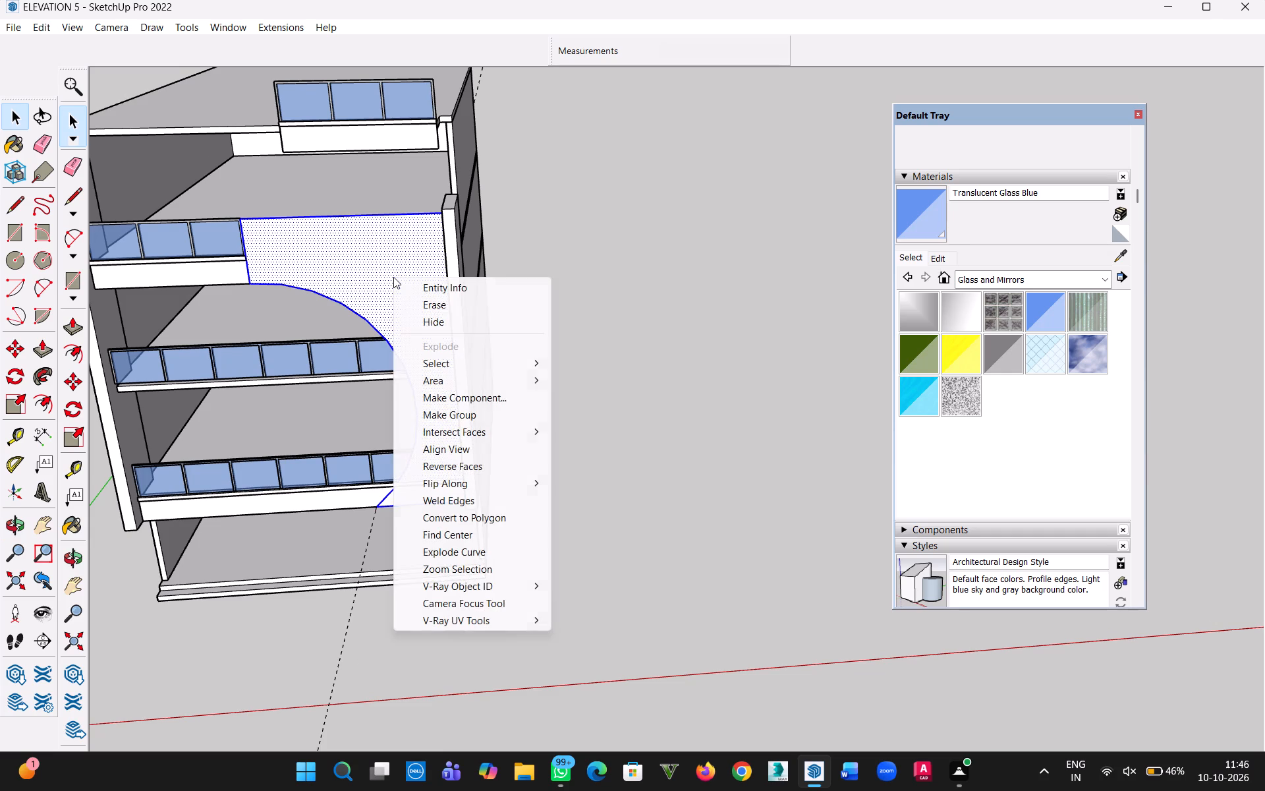
{"action": "left_click", "coordinate": [453, 411]}
{"action": "left_click", "coordinate": [594, 375]}
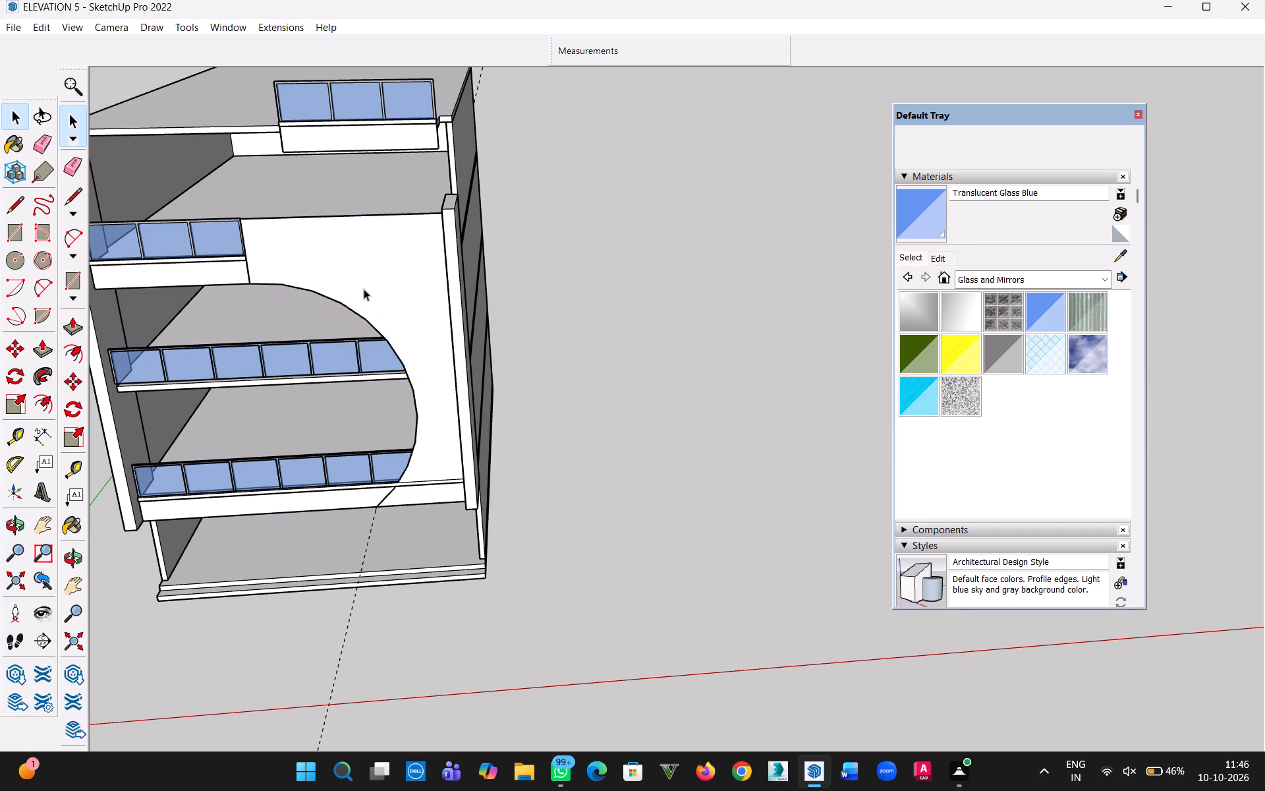
Open the curved panel's group and offset its outline 4" inward.
{"action": "triple_click", "coordinate": [364, 289]}
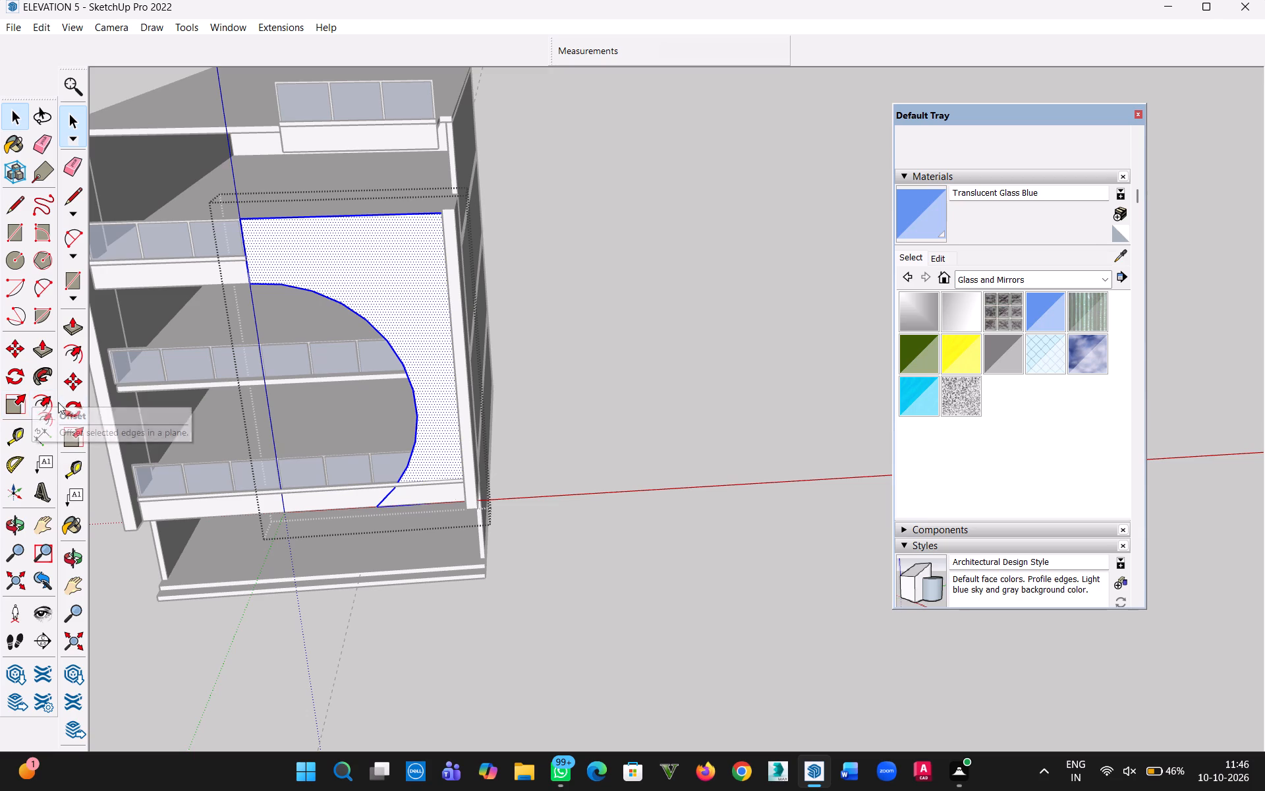
{"action": "left_click", "coordinate": [45, 394]}
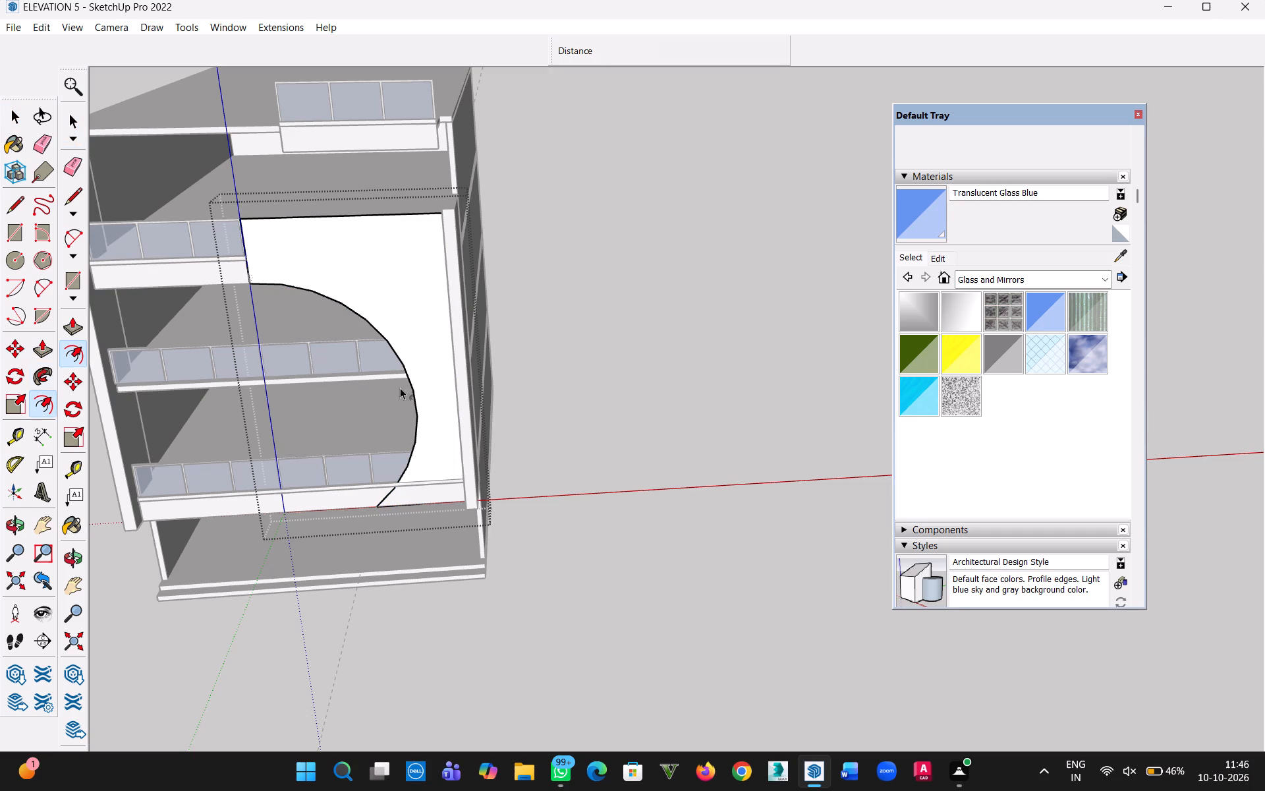
{"action": "left_click", "coordinate": [388, 318]}
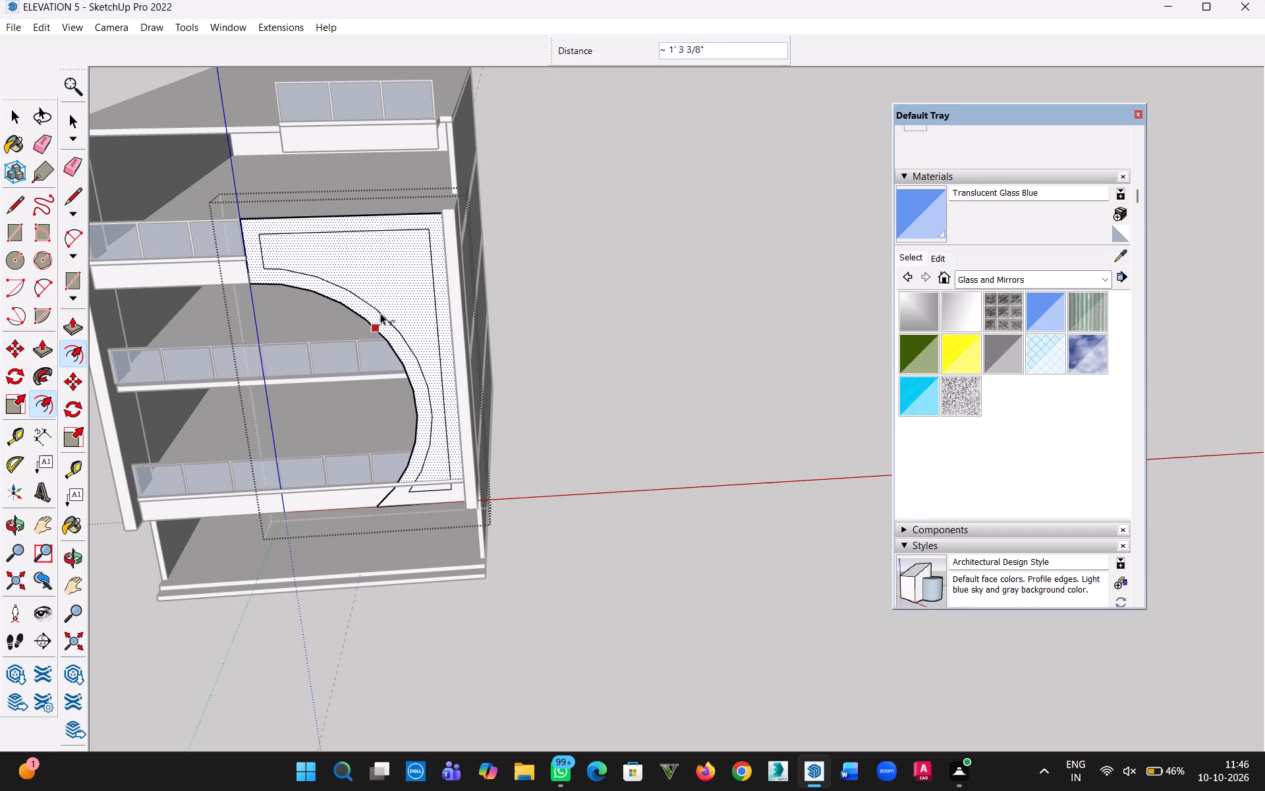
{"action": "type", "text": "4\""}
{"action": "key", "text": "Return"}
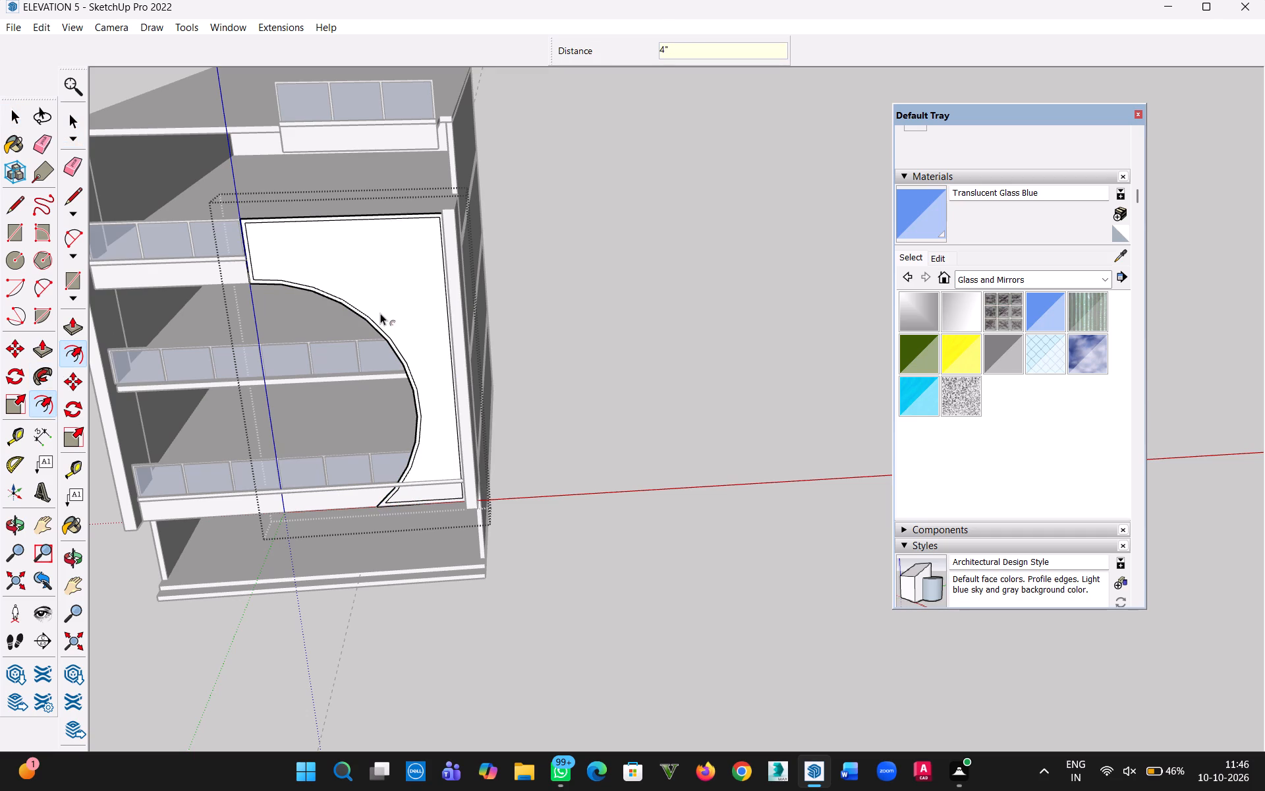
Draw a 4" line joining the inner offset's upper corner to the panel's outer edge beside the side fin.
{"action": "middle_click_drag", "start_coordinate": [393, 365], "coordinate": [488, 310]}
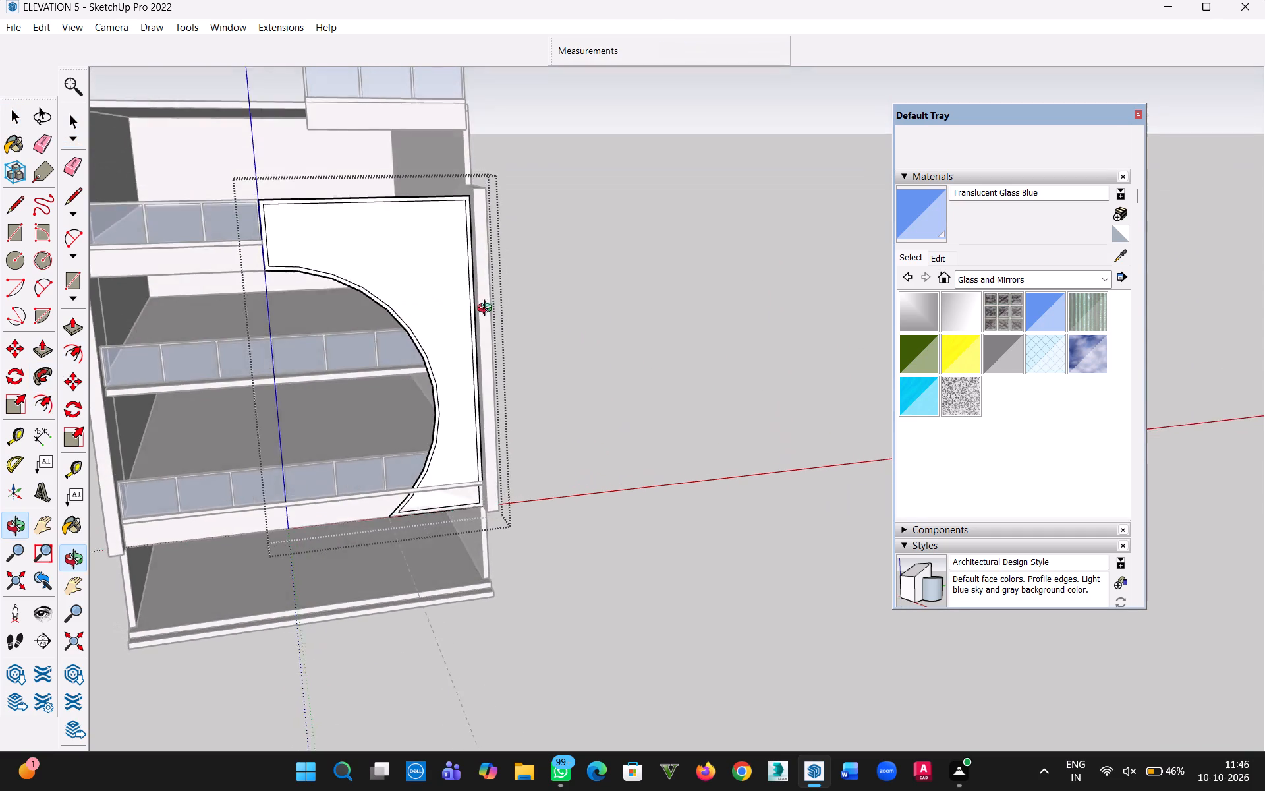
{"action": "middle_click_drag", "start_coordinate": [488, 310], "coordinate": [480, 324]}
{"action": "scroll", "coordinate": [454, 254], "scroll_direction": "up", "scroll_amount": 7}
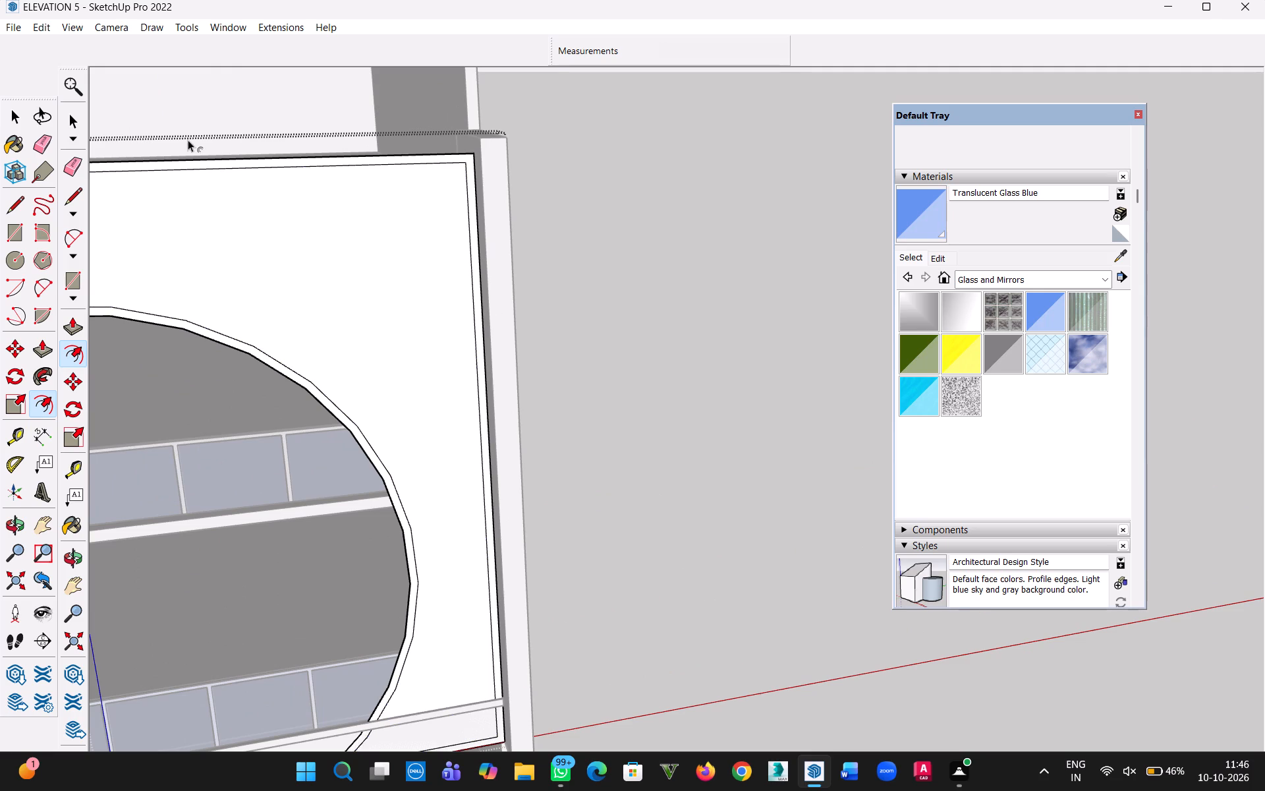
{"action": "key", "text": "l"}
{"action": "scroll", "coordinate": [441, 175], "scroll_direction": "up", "scroll_amount": 4}
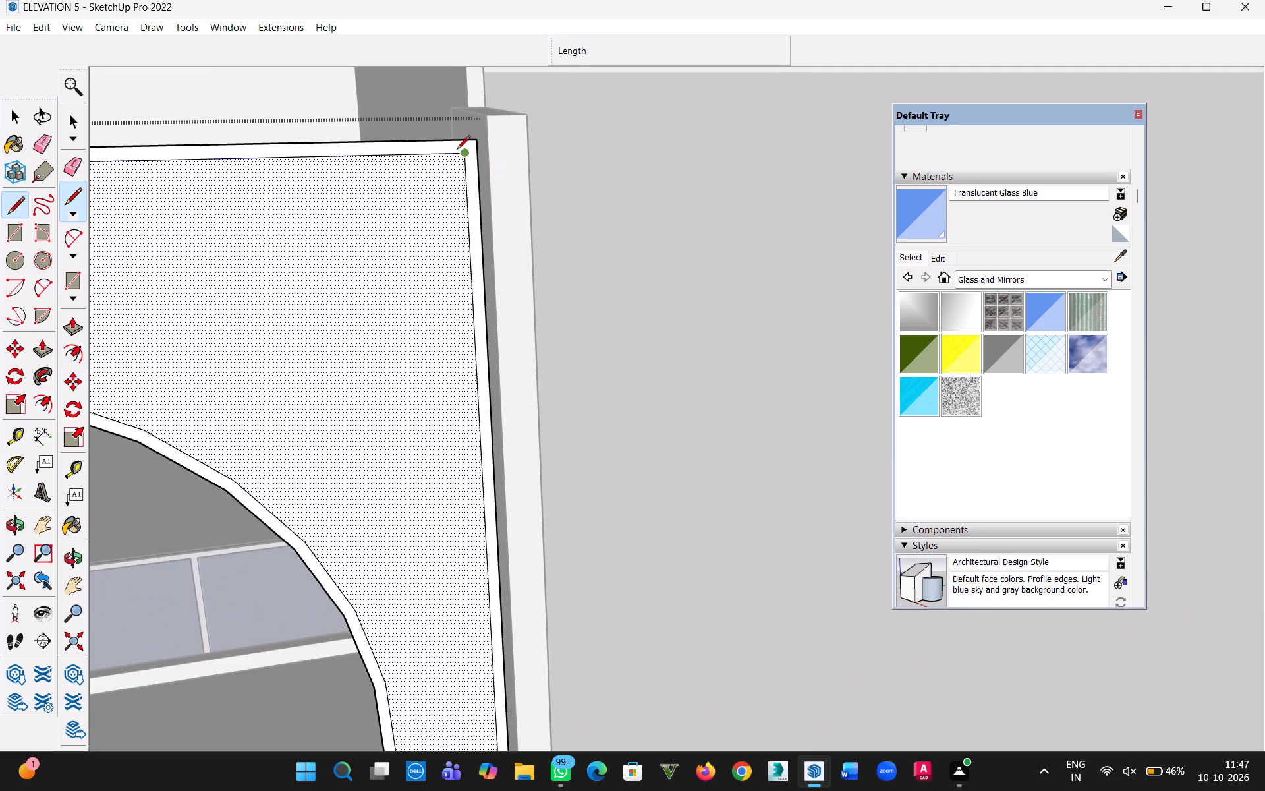
{"action": "left_click", "coordinate": [464, 156]}
{"action": "left_click", "coordinate": [476, 156]}
Draw a 4" line joining the inner offset's lower corner to the panel's outer edge beside the side fin.
{"action": "scroll", "coordinate": [437, 269], "scroll_direction": "down", "scroll_amount": 8}
{"action": "key", "text": "h"}
{"action": "left_click_drag", "start_coordinate": [444, 482], "coordinate": [417, 177]}
{"action": "scroll", "coordinate": [450, 380], "scroll_direction": "up", "scroll_amount": 13}
{"action": "key", "text": "Escape"}
{"action": "scroll", "coordinate": [450, 419], "scroll_direction": "up", "scroll_amount": 2}
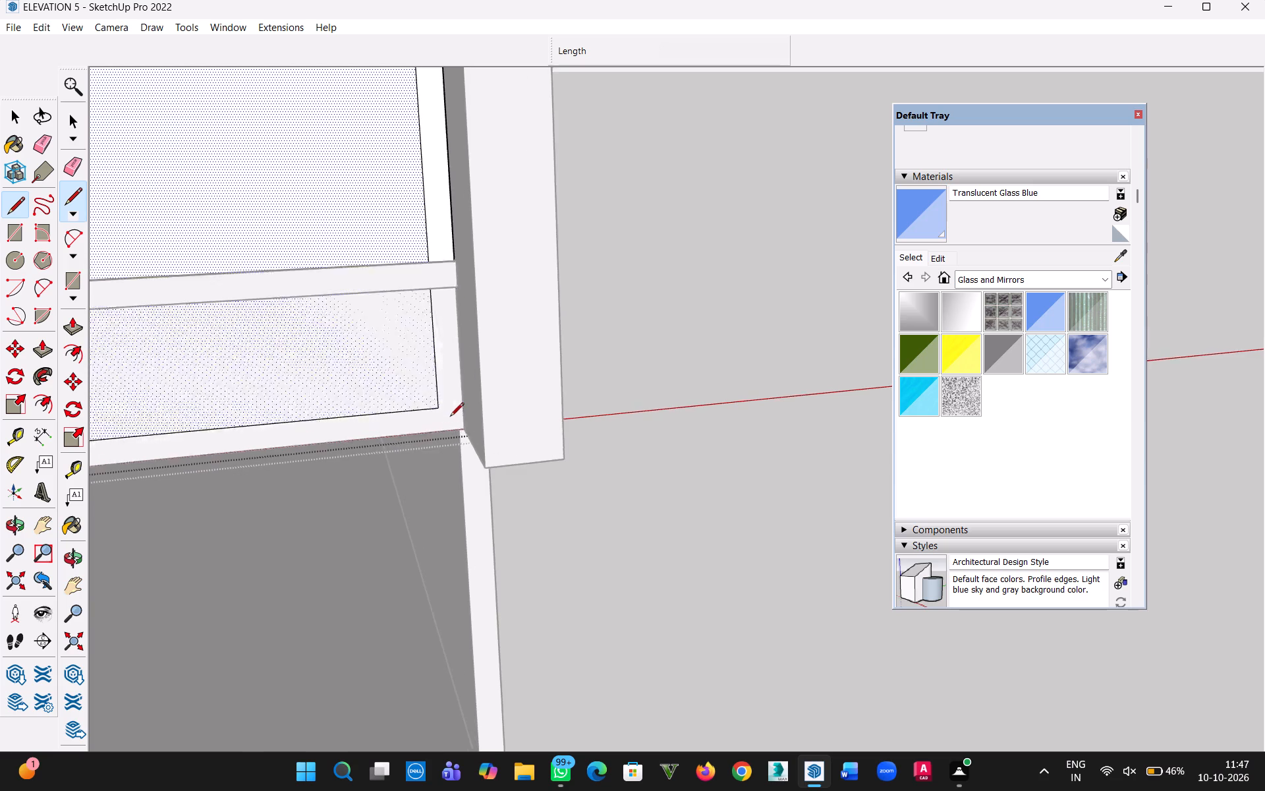
{"action": "scroll", "coordinate": [450, 417], "scroll_direction": "up", "scroll_amount": 2}
{"action": "left_click", "coordinate": [437, 404]}
{"action": "left_click", "coordinate": [463, 402]}
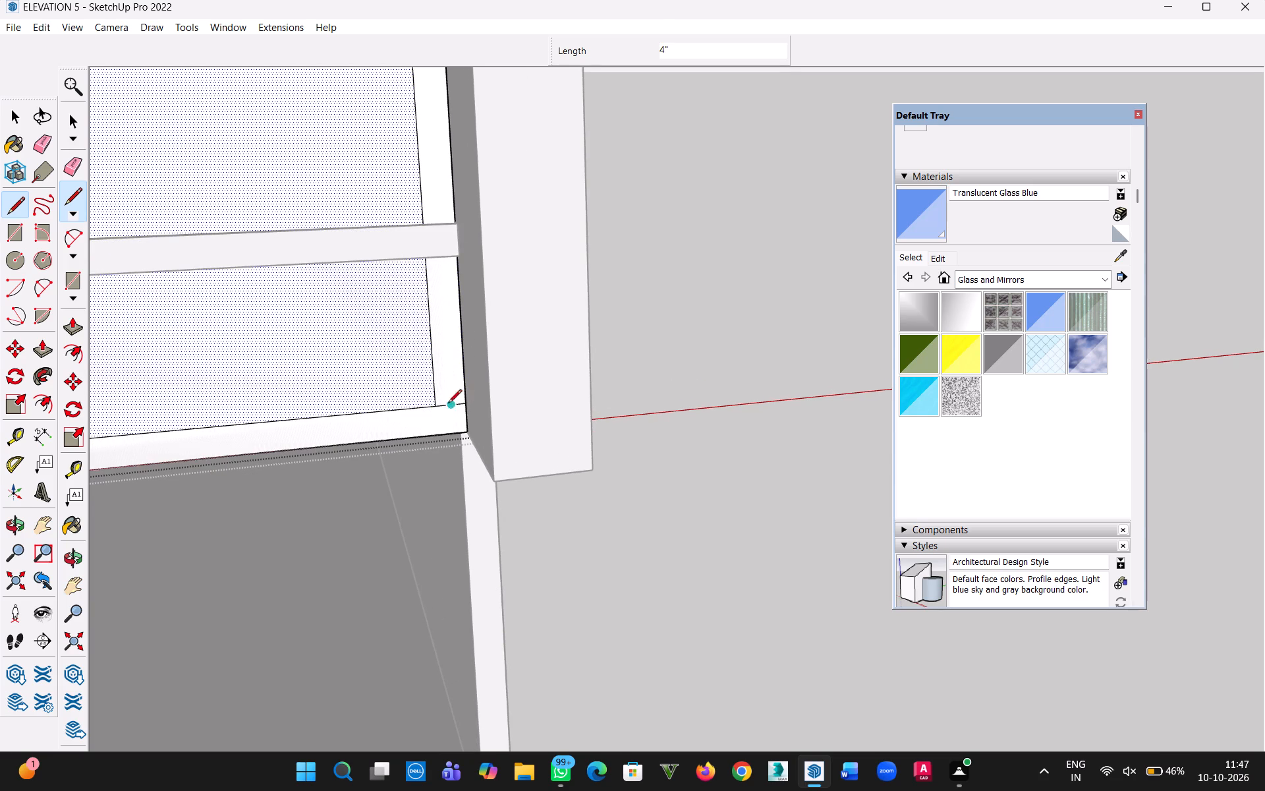
Delete the offset's inner vertical edge between the two short connecting lines along the side fin.
{"action": "left_click", "coordinate": [16, 118]}
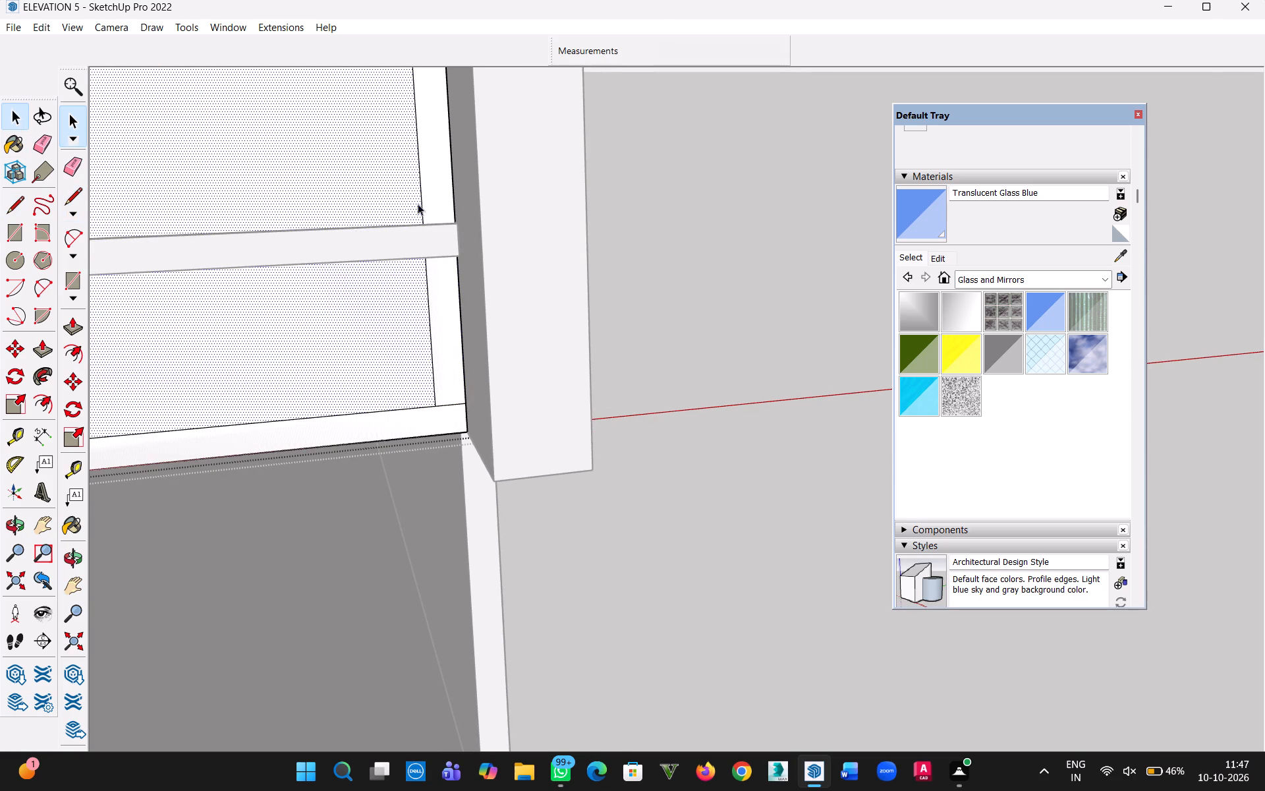
{"action": "left_click", "coordinate": [420, 204]}
{"action": "scroll", "coordinate": [424, 220], "scroll_direction": "down", "scroll_amount": 5}
{"action": "key", "text": "Delete"}
{"action": "scroll", "coordinate": [420, 226], "scroll_direction": "down", "scroll_amount": 12}
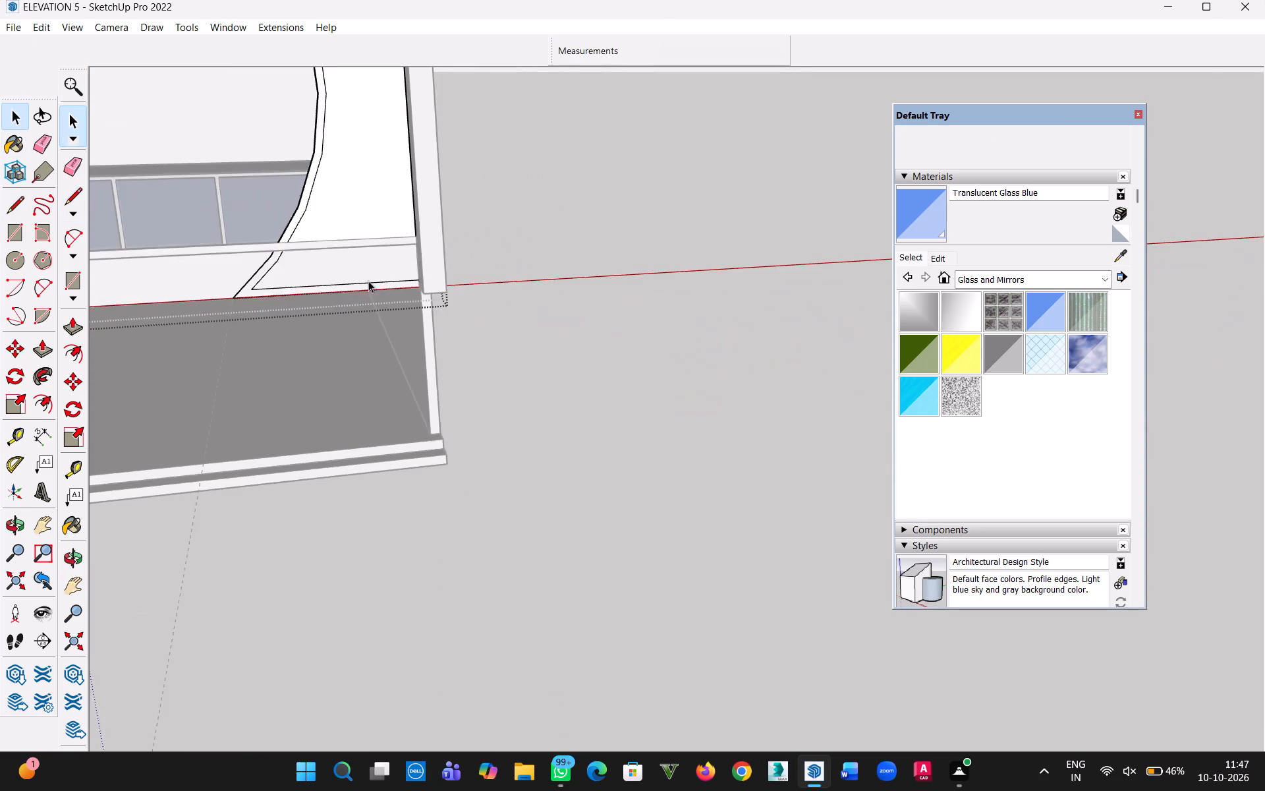
Push/Pull the curved panel's narrow border strip 4" outward.
{"action": "scroll", "coordinate": [368, 281], "scroll_direction": "down", "scroll_amount": 4}
{"action": "middle_click_drag", "start_coordinate": [357, 218], "coordinate": [509, 507]}
{"action": "scroll", "coordinate": [379, 403], "scroll_direction": "down", "scroll_amount": 5}
{"action": "middle_click_drag", "start_coordinate": [374, 382], "coordinate": [373, 299]}
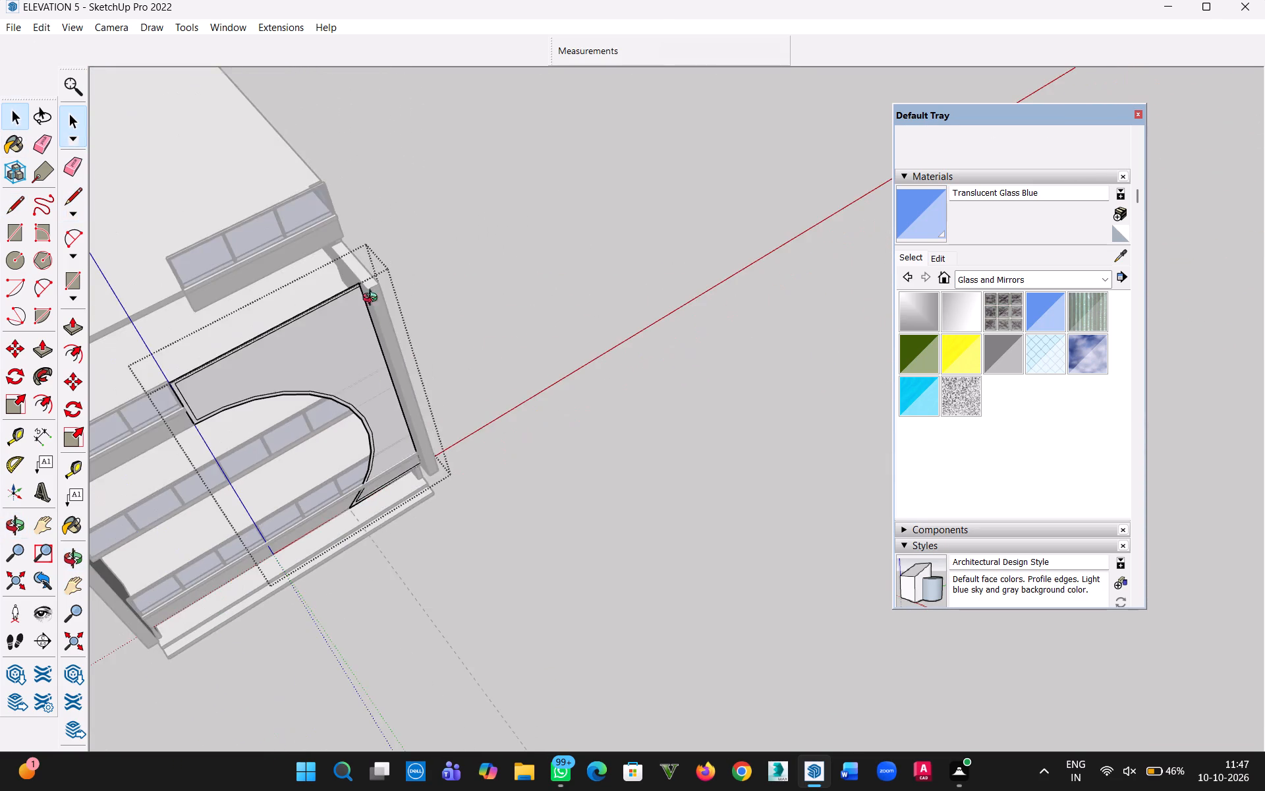
{"action": "middle_click_drag", "start_coordinate": [373, 299], "coordinate": [399, 46]}
{"action": "scroll", "coordinate": [395, 636], "scroll_direction": "up", "scroll_amount": 19}
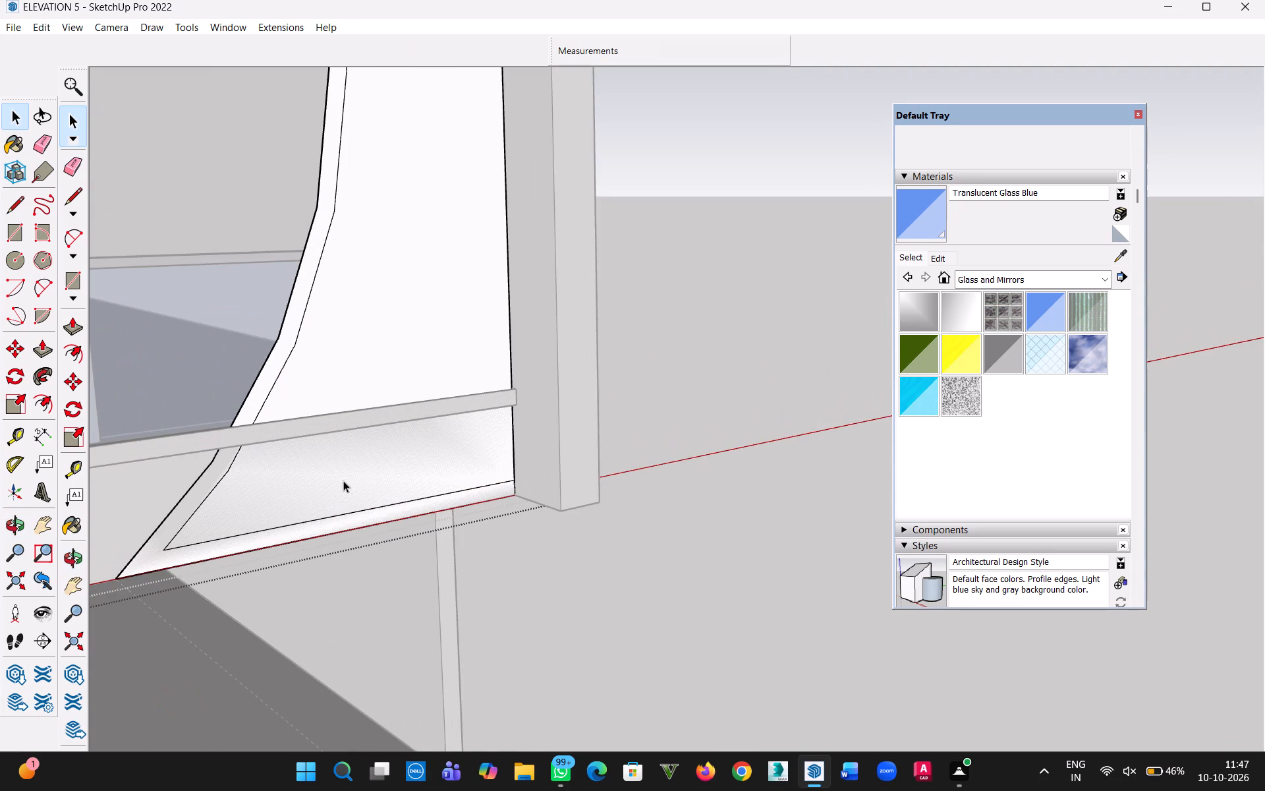
{"action": "key", "text": "p"}
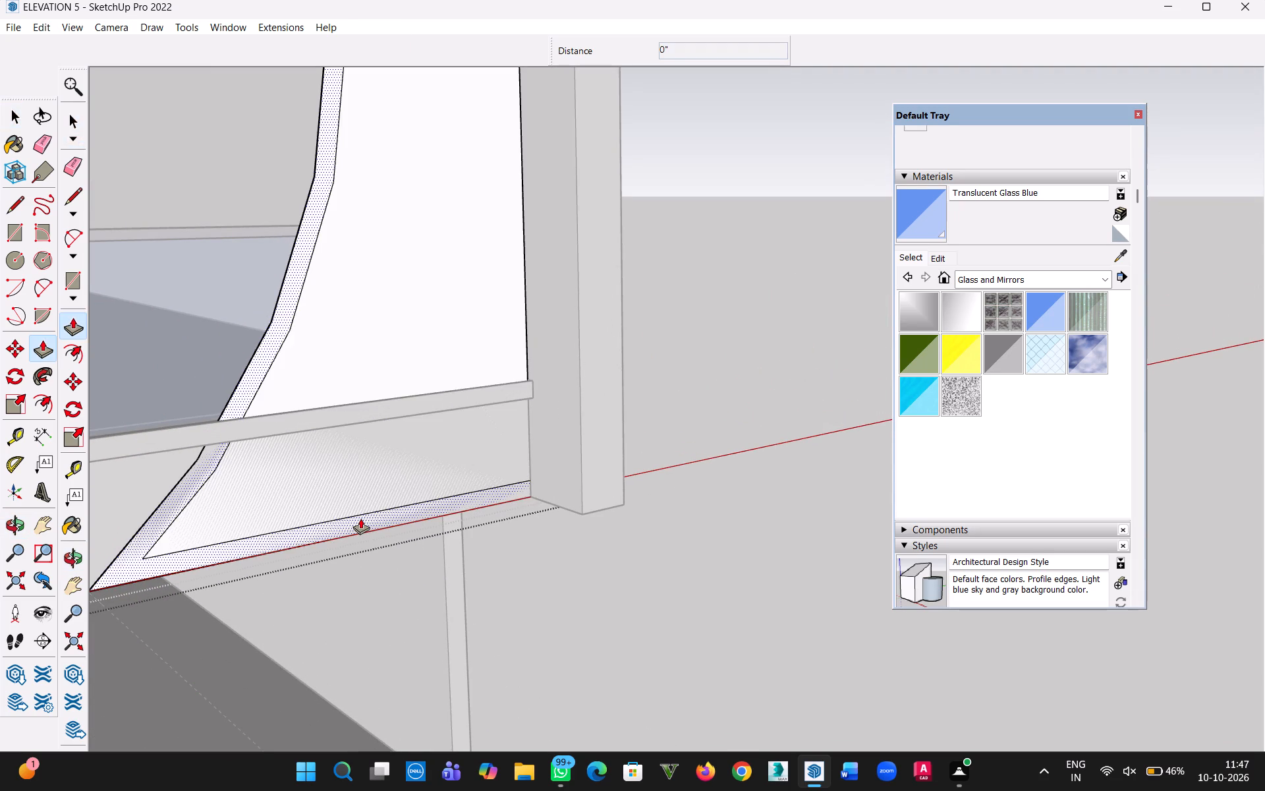
{"action": "left_click", "coordinate": [360, 518]}
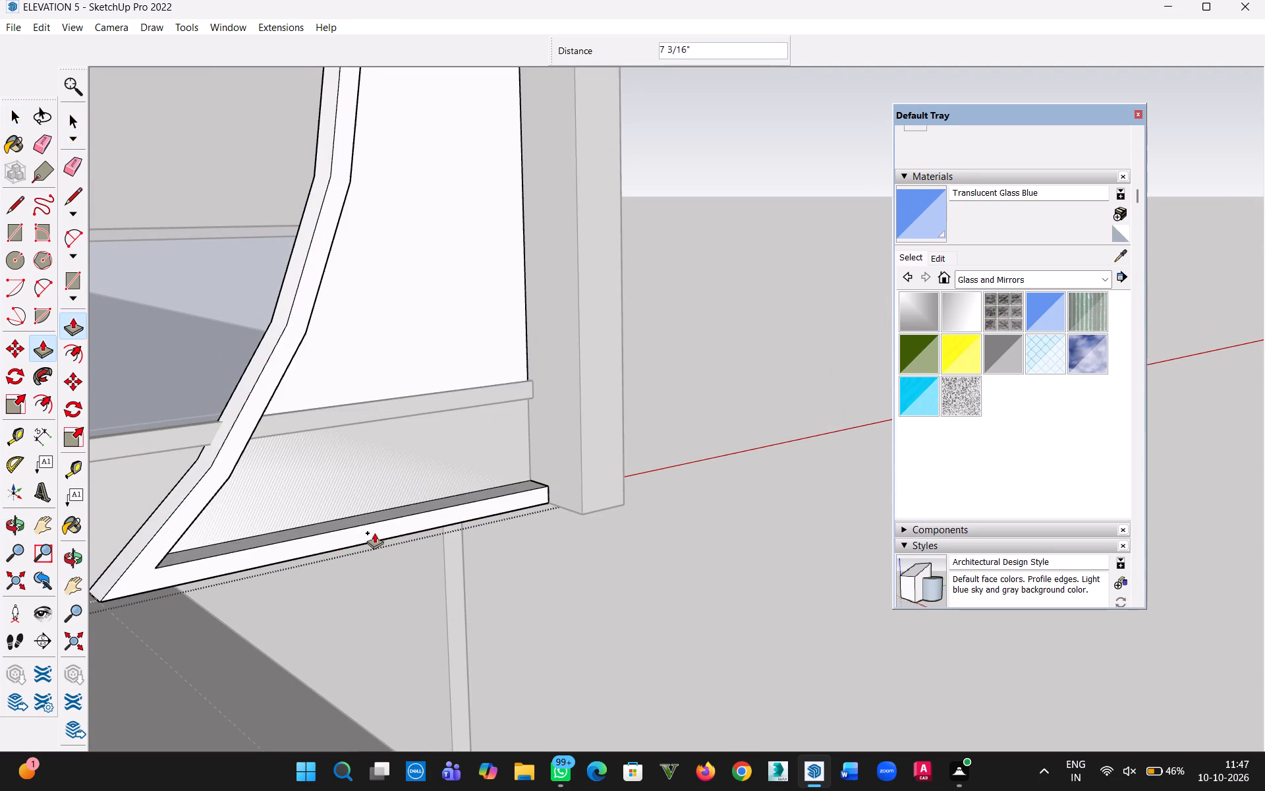
{"action": "key", "text": "4"}
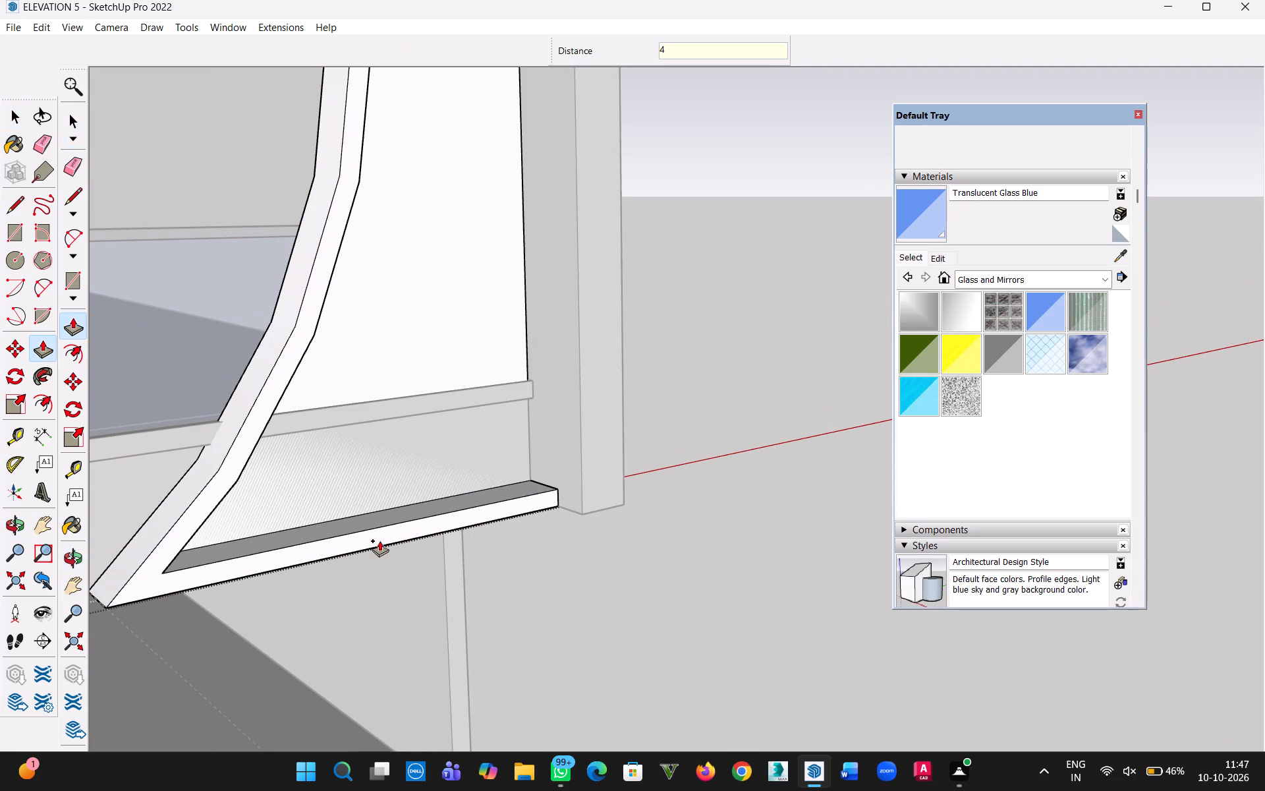
{"action": "key", "text": "shift+quotedbl"}
{"action": "key", "text": "Return"}
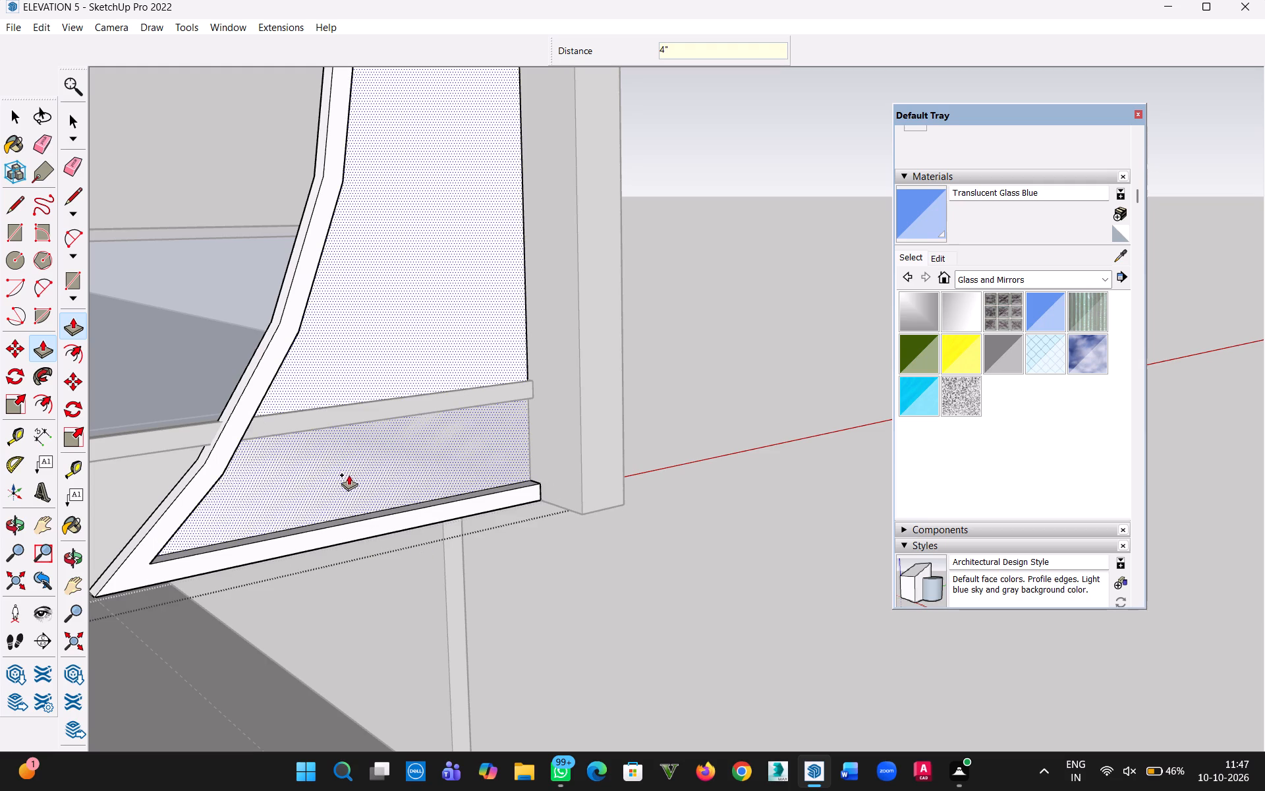
Push/Pull the curved panel's inner face 2" outward and close the panel's group.
{"action": "left_click", "coordinate": [349, 476]}
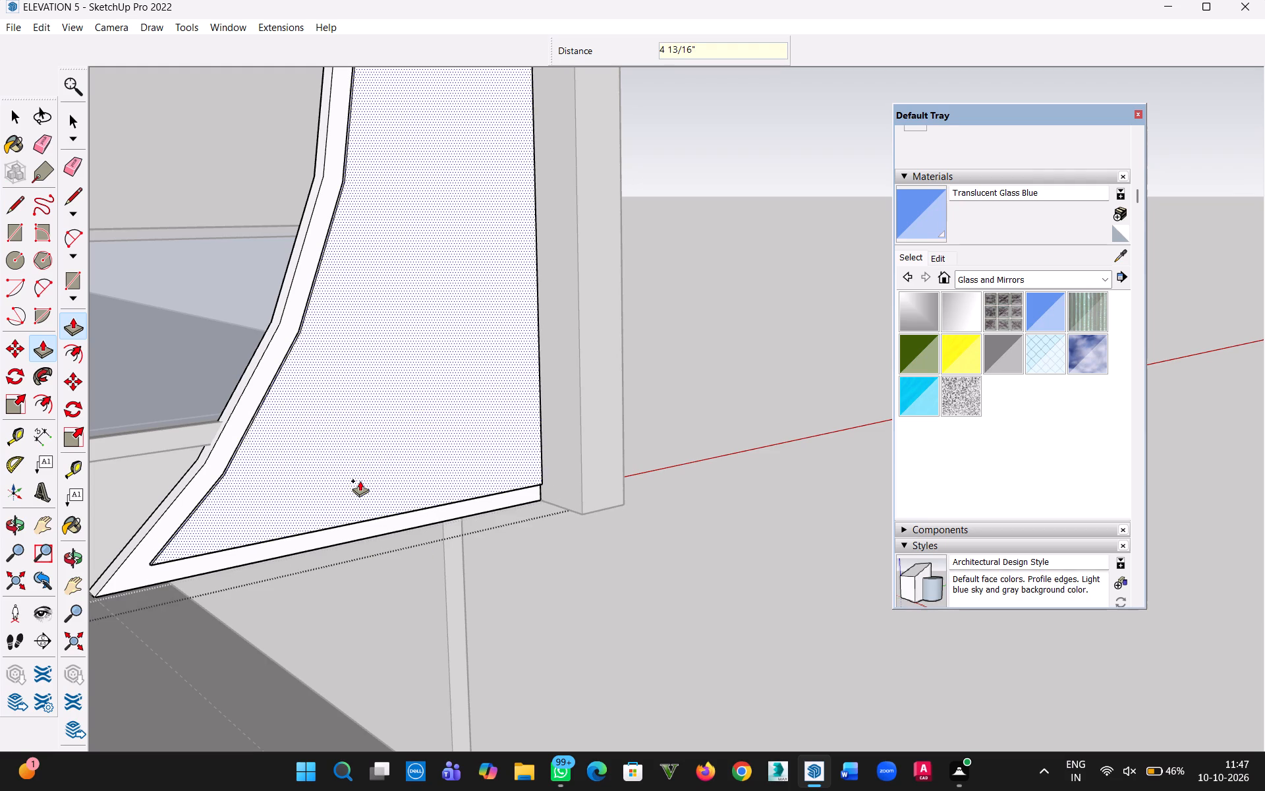
{"action": "type", "text": "2\""}
{"action": "key", "text": "Return"}
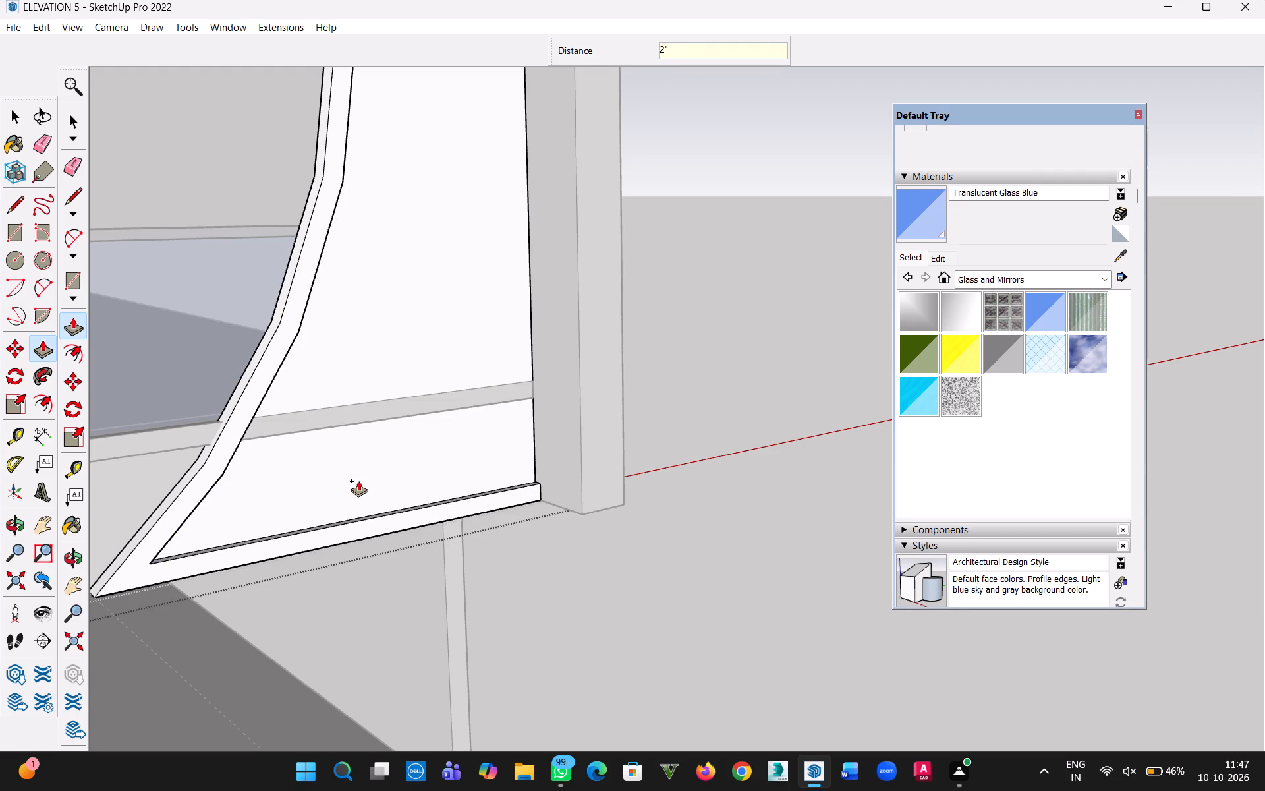
{"action": "left_click", "coordinate": [14, 113]}
{"action": "left_click", "coordinate": [653, 563]}
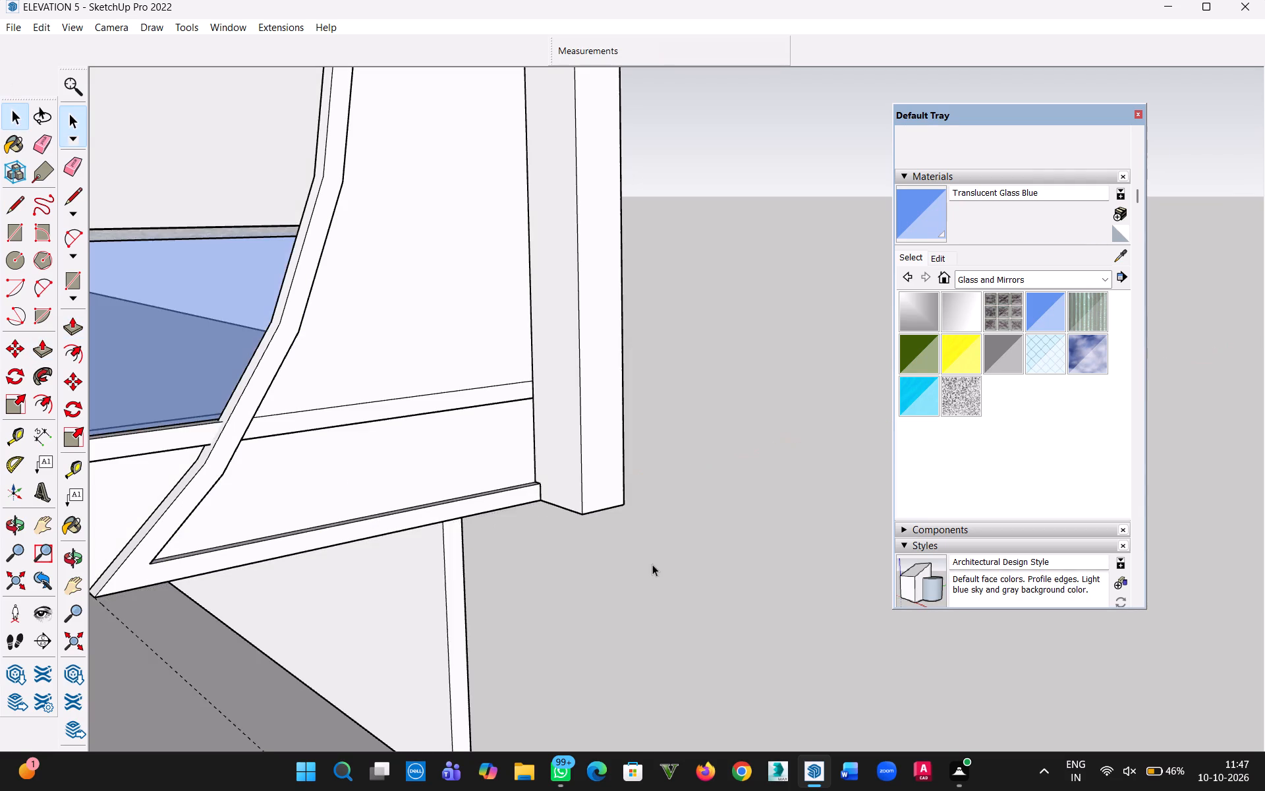
Examine how the curved panel meets the balcony parapets and side fin from the front, the side and below.
{"action": "scroll", "coordinate": [625, 564], "scroll_direction": "down", "scroll_amount": 14}
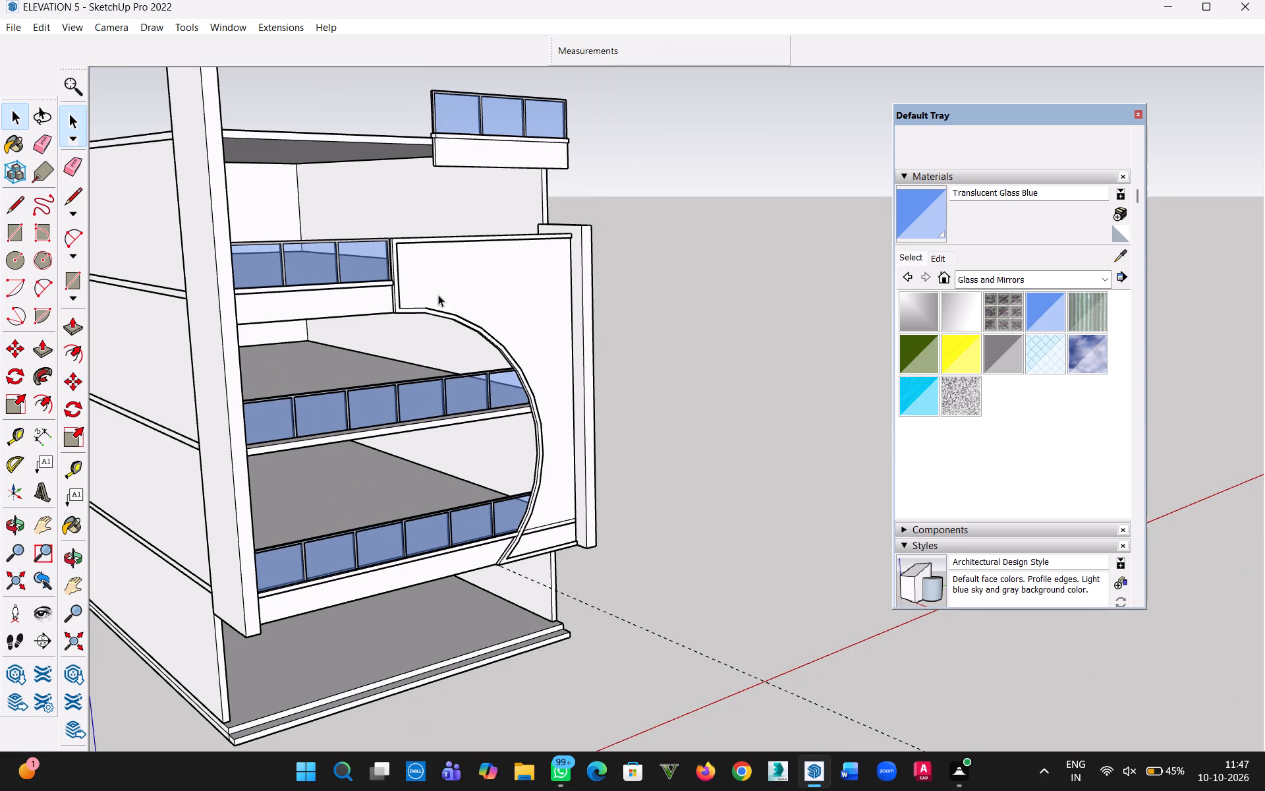
{"action": "middle_click_drag", "start_coordinate": [438, 295], "coordinate": [351, 436]}
{"action": "scroll", "coordinate": [526, 448], "scroll_direction": "up", "scroll_amount": 5}
{"action": "middle_click_drag", "start_coordinate": [558, 513], "coordinate": [811, 395]}
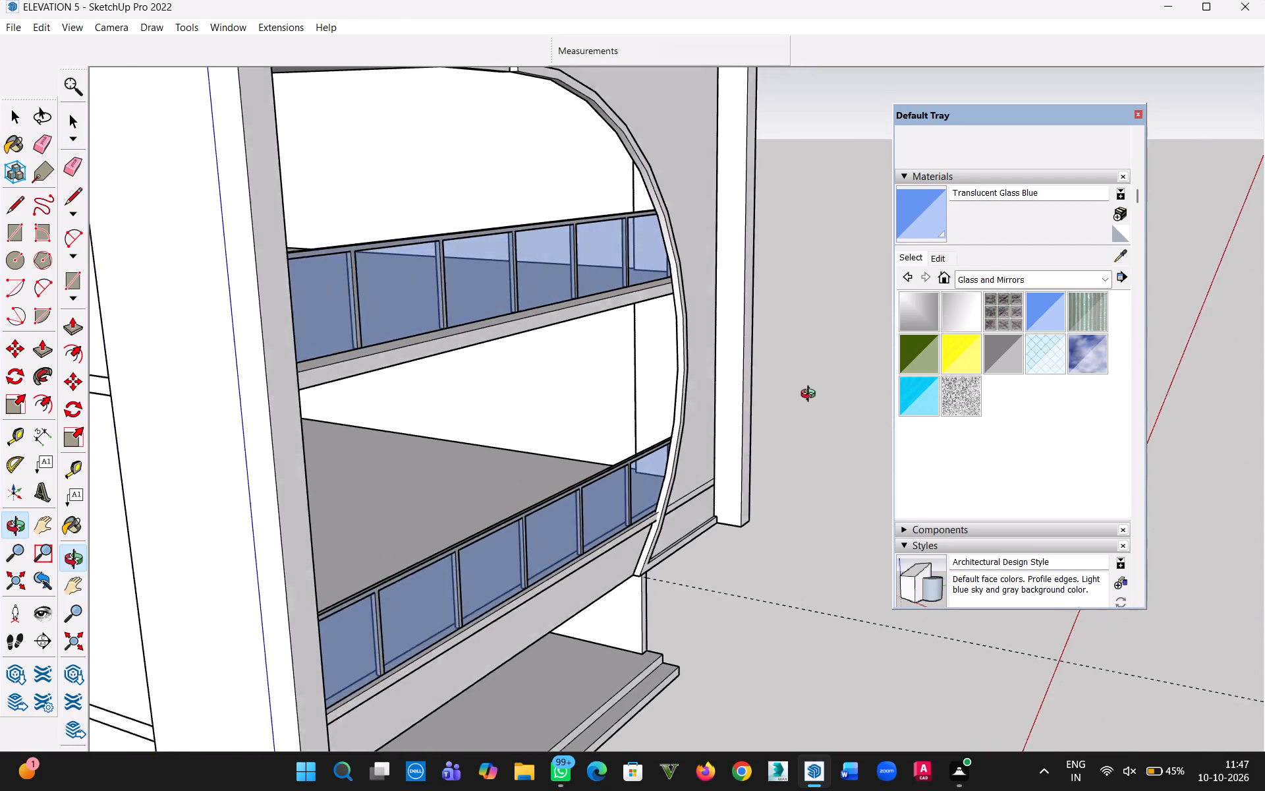
{"action": "middle_click_drag", "start_coordinate": [811, 395], "coordinate": [815, 366]}
{"action": "scroll", "coordinate": [629, 602], "scroll_direction": "up", "scroll_amount": 4}
{"action": "middle_click_drag", "start_coordinate": [700, 624], "coordinate": [706, 579]}
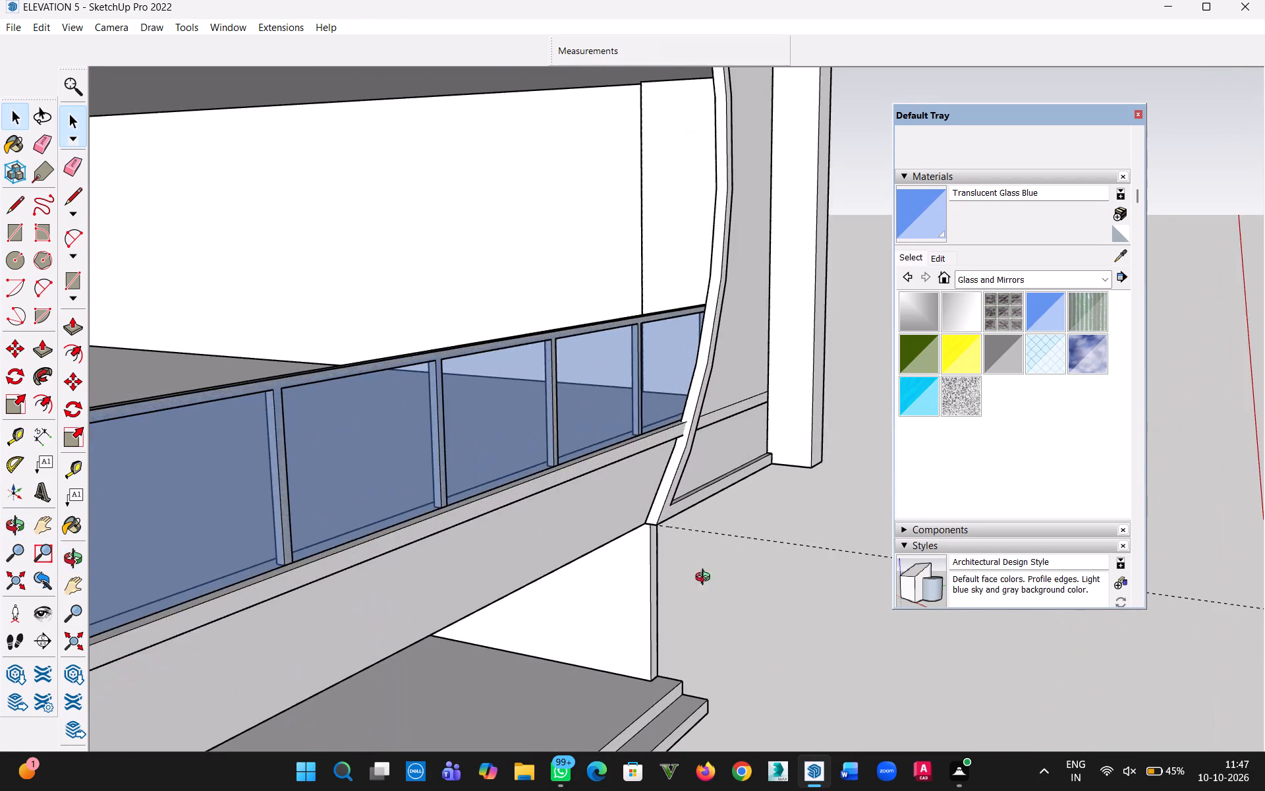
{"action": "middle_click_drag", "start_coordinate": [706, 579], "coordinate": [780, 397]}
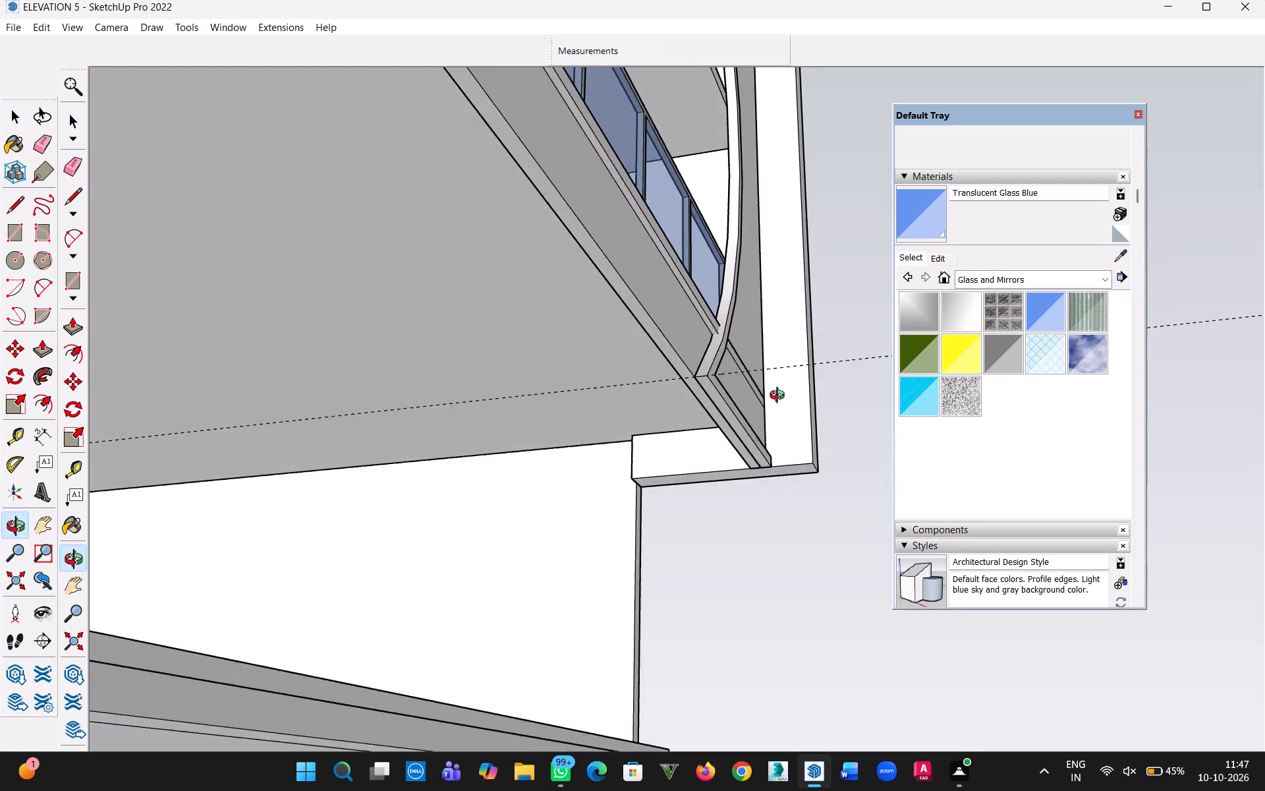
{"action": "middle_click_drag", "start_coordinate": [780, 397], "coordinate": [699, 597]}
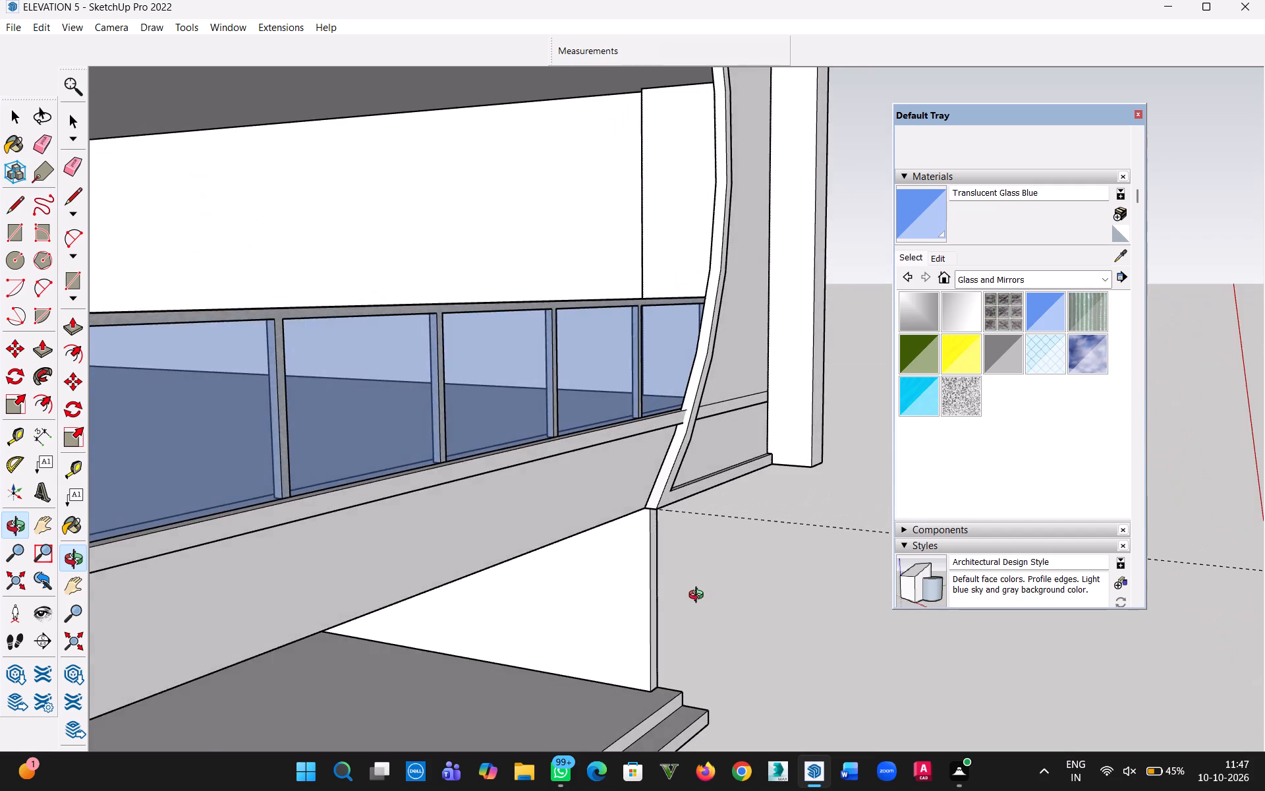
{"action": "middle_click_drag", "start_coordinate": [699, 597], "coordinate": [538, 579]}
{"action": "scroll", "coordinate": [466, 446], "scroll_direction": "down", "scroll_amount": 6}
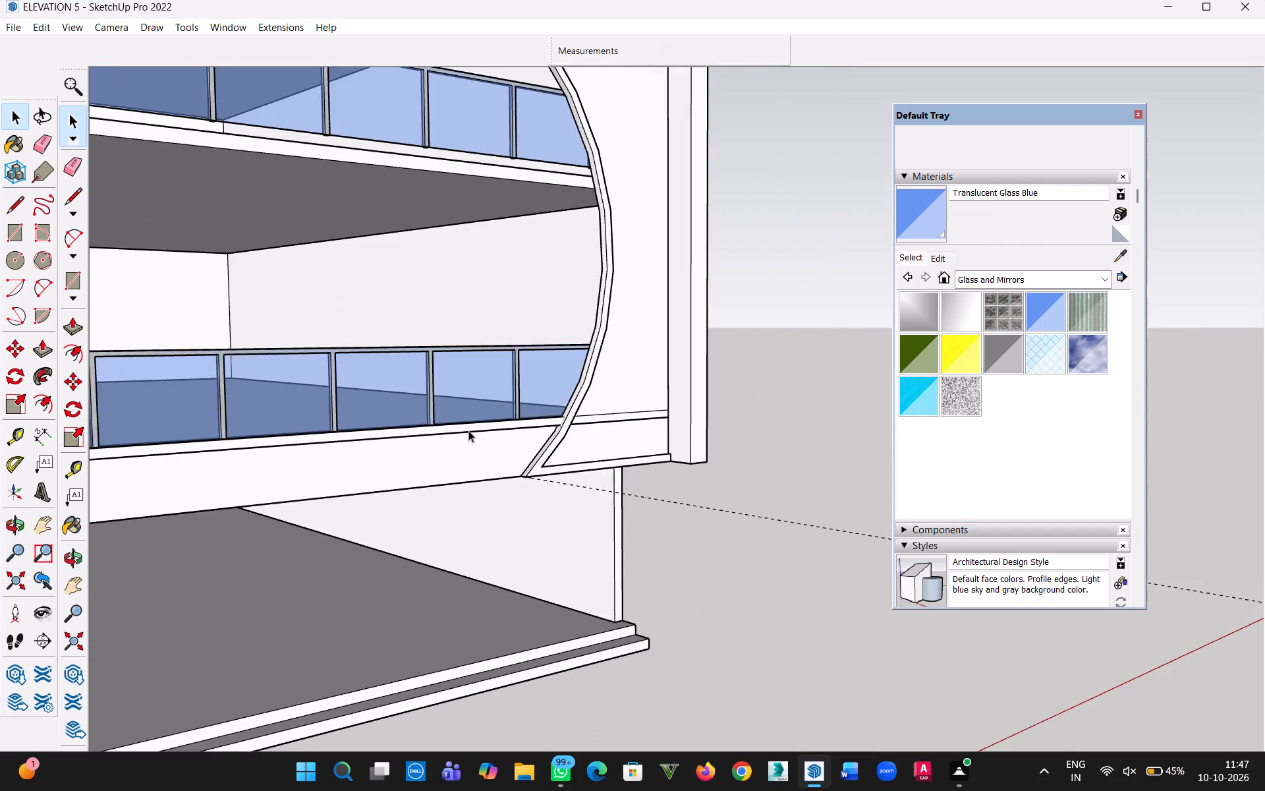
{"action": "scroll", "coordinate": [468, 430], "scroll_direction": "down", "scroll_amount": 3}
{"action": "middle_click_drag", "start_coordinate": [487, 295], "coordinate": [766, 438]}
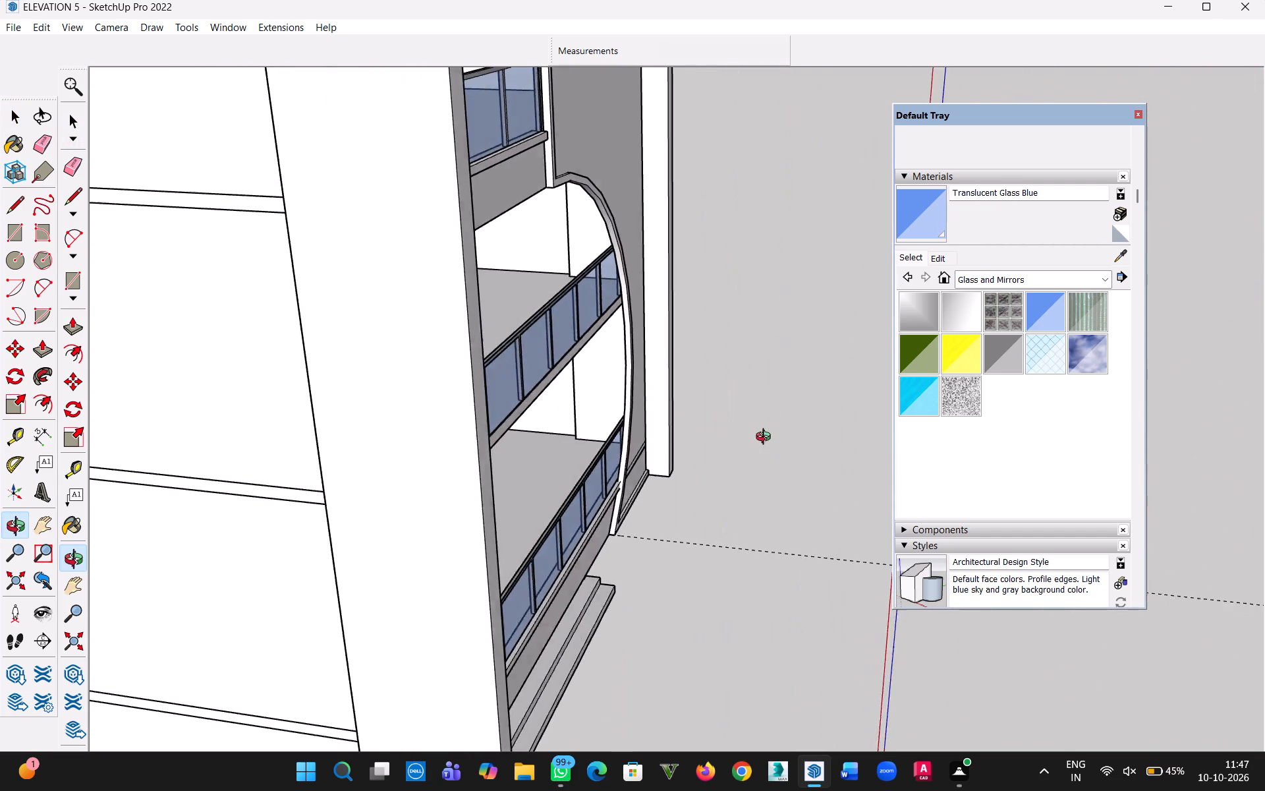
{"action": "middle_click_drag", "start_coordinate": [766, 438], "coordinate": [805, 454]}
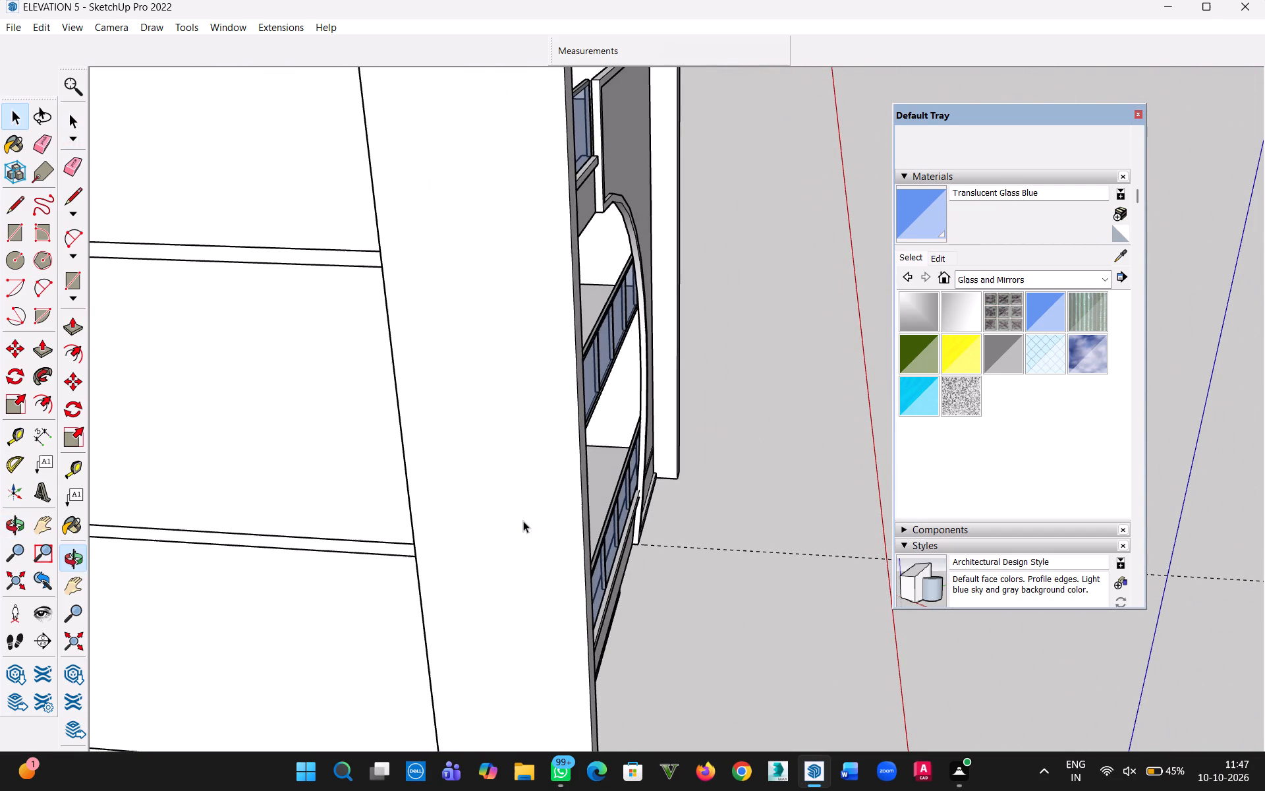
{"action": "middle_click_drag", "start_coordinate": [614, 448], "coordinate": [140, 396]}
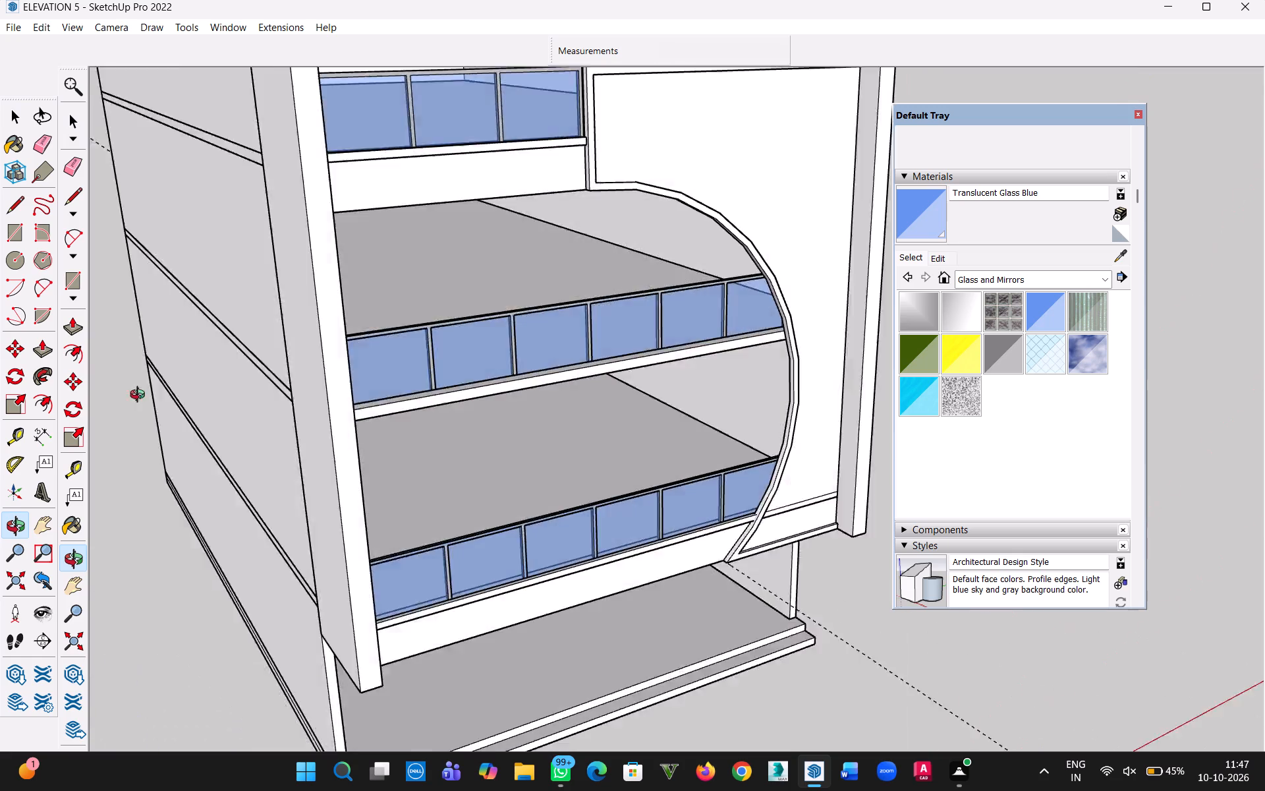
{"action": "middle_click_drag", "start_coordinate": [140, 396], "coordinate": [73, 385]}
{"action": "middle_click_drag", "start_coordinate": [416, 540], "coordinate": [271, 423]}
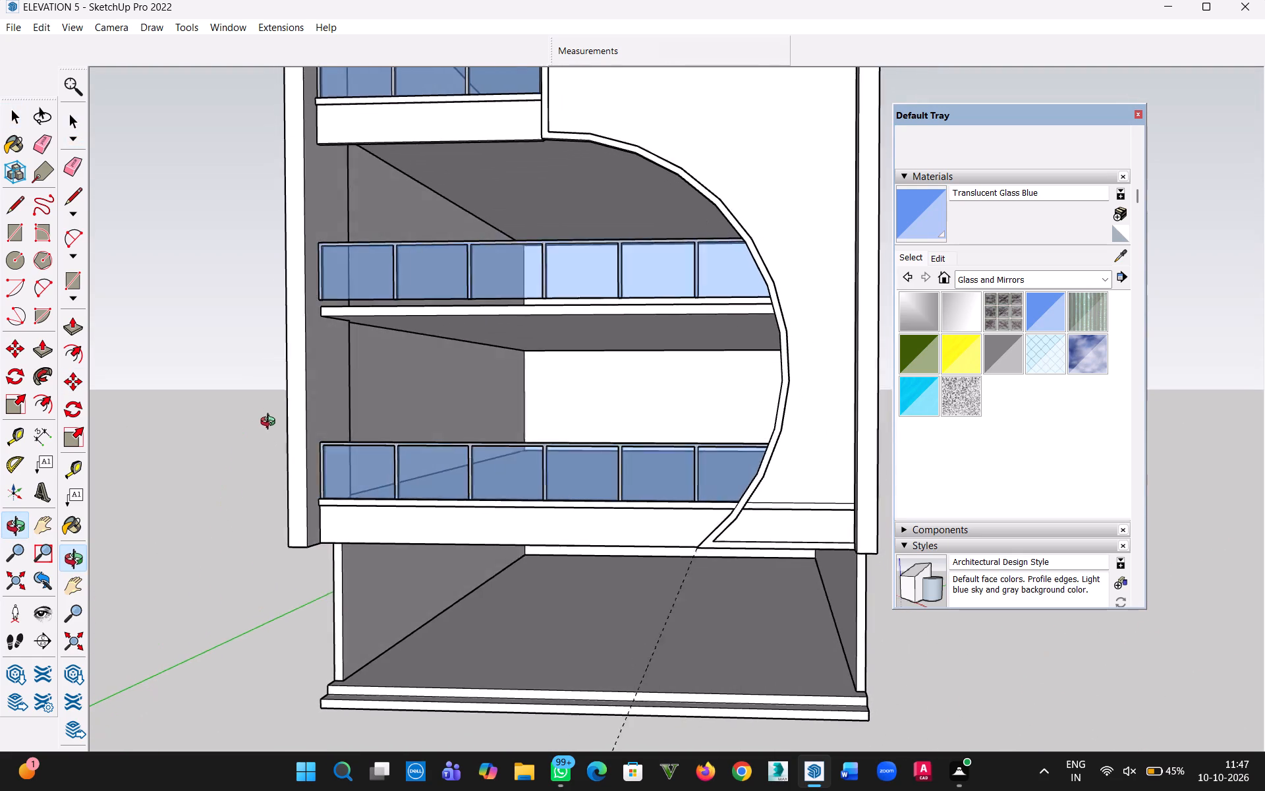
{"action": "middle_click_drag", "start_coordinate": [271, 423], "coordinate": [409, 557]}
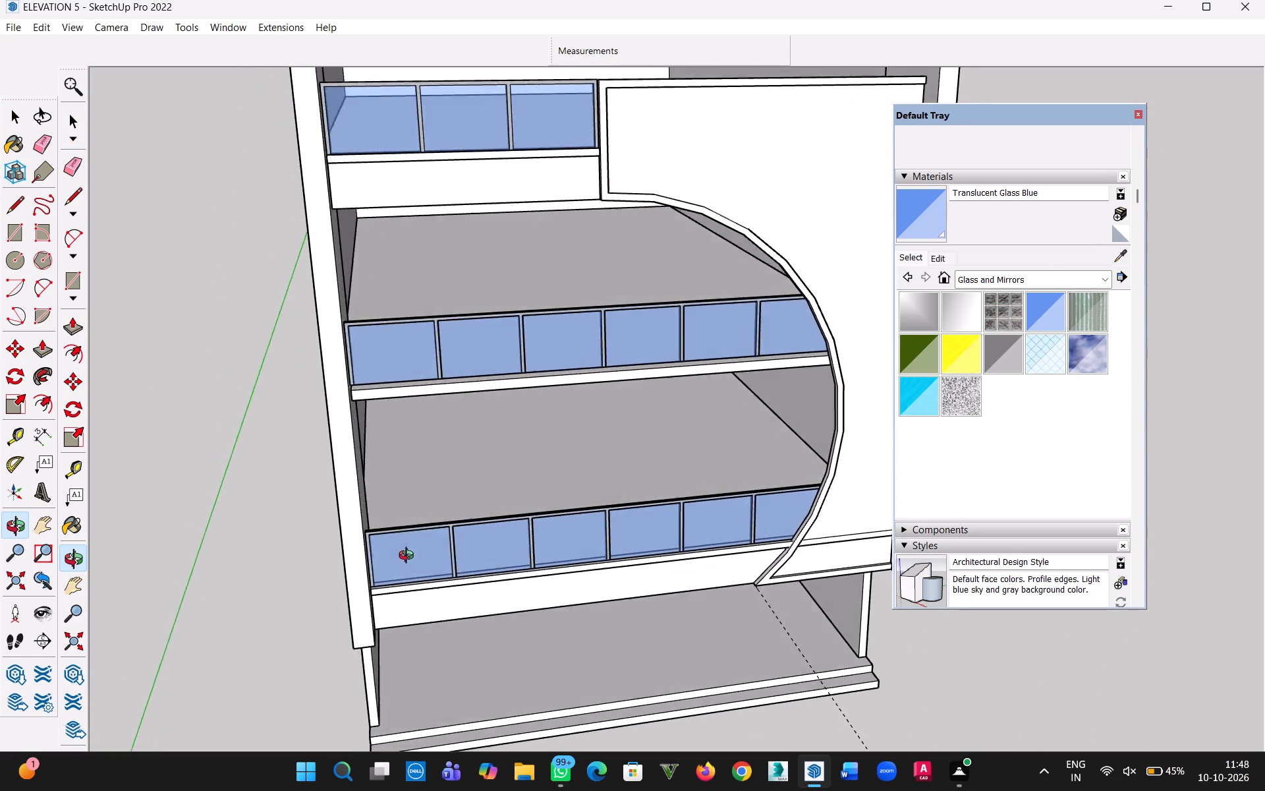
{"action": "middle_click_drag", "start_coordinate": [409, 557], "coordinate": [368, 537]}
Unhide all hidden objects in the model.
{"action": "left_click", "coordinate": [43, 28]}
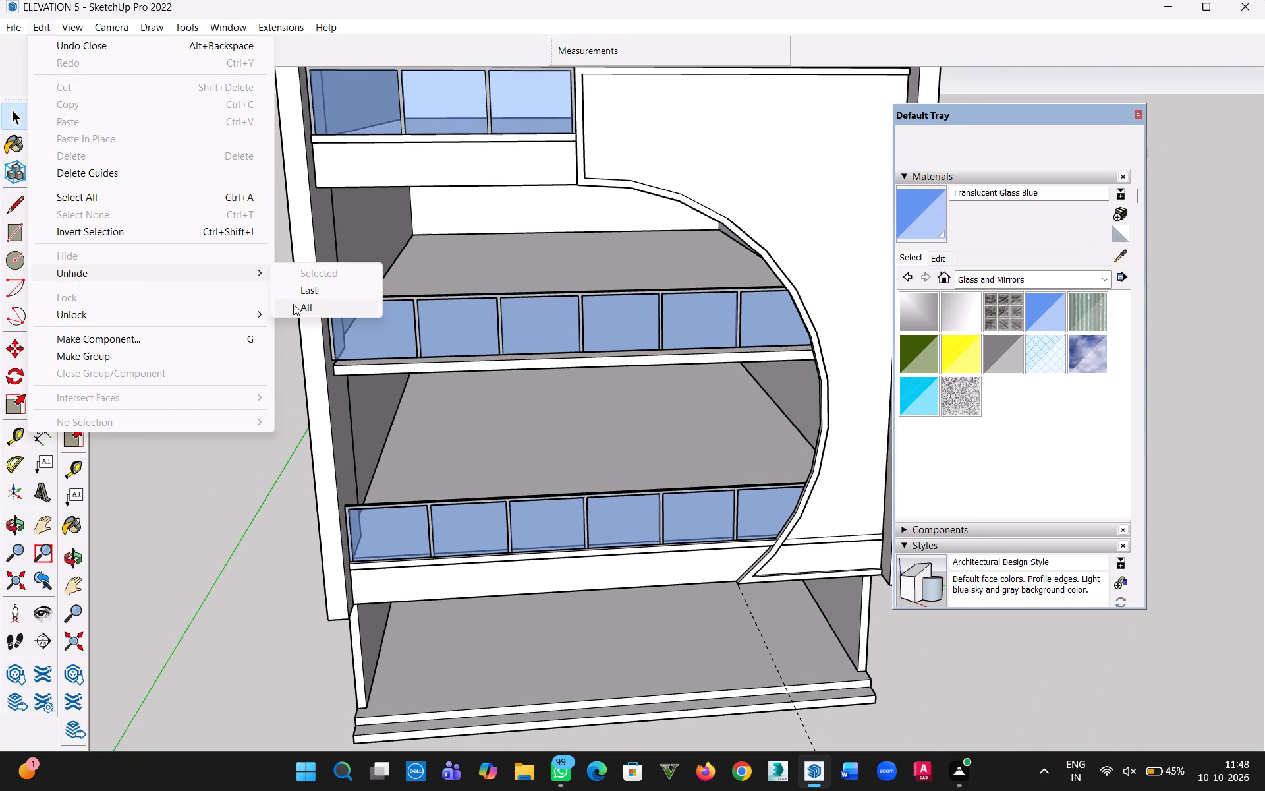
{"action": "left_click", "coordinate": [296, 310]}
{"action": "left_click", "coordinate": [229, 405]}
Reopen the curved panel's group and Push/Pull its border strip another 4" outward.
{"action": "scroll", "coordinate": [561, 403], "scroll_direction": "down", "scroll_amount": 3}
{"action": "middle_click_drag", "start_coordinate": [553, 386], "coordinate": [557, 415]}
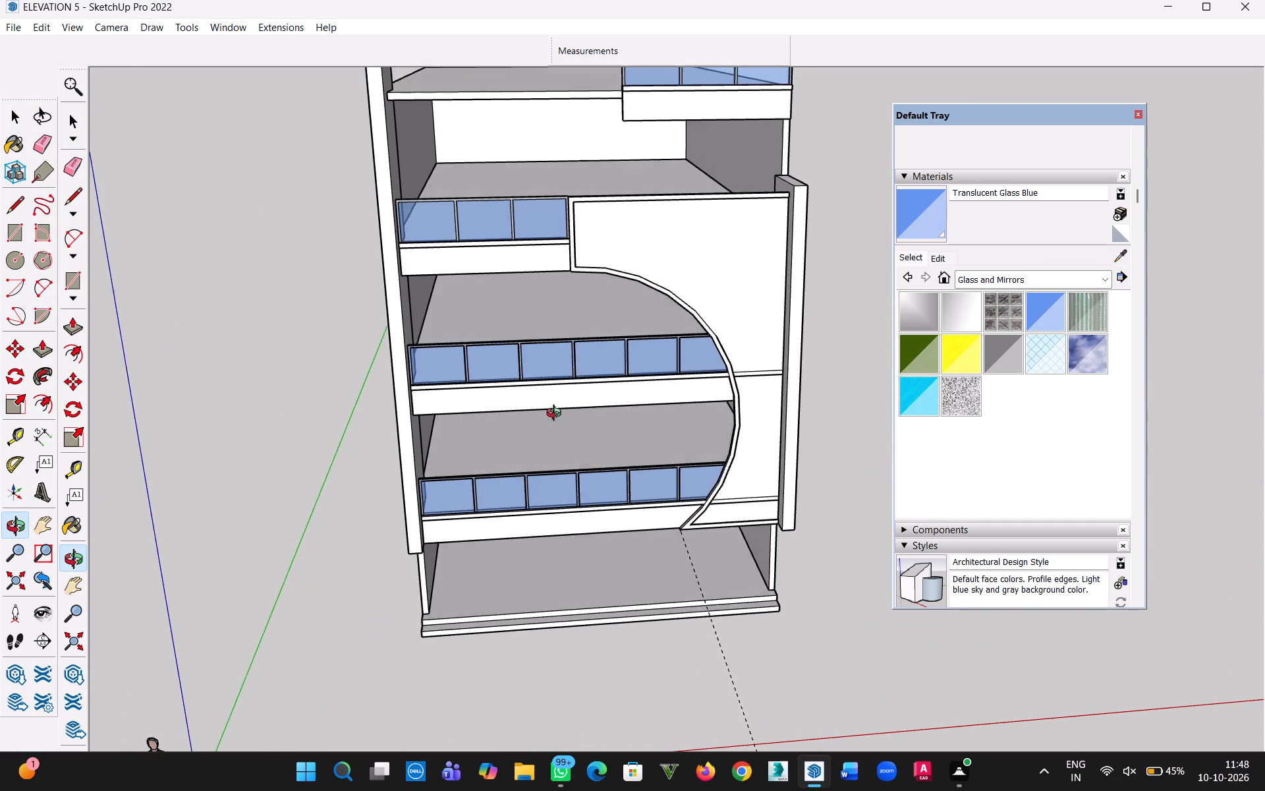
{"action": "middle_click_drag", "start_coordinate": [557, 415], "coordinate": [555, 413]}
{"action": "middle_click_drag", "start_coordinate": [819, 274], "coordinate": [712, 595]}
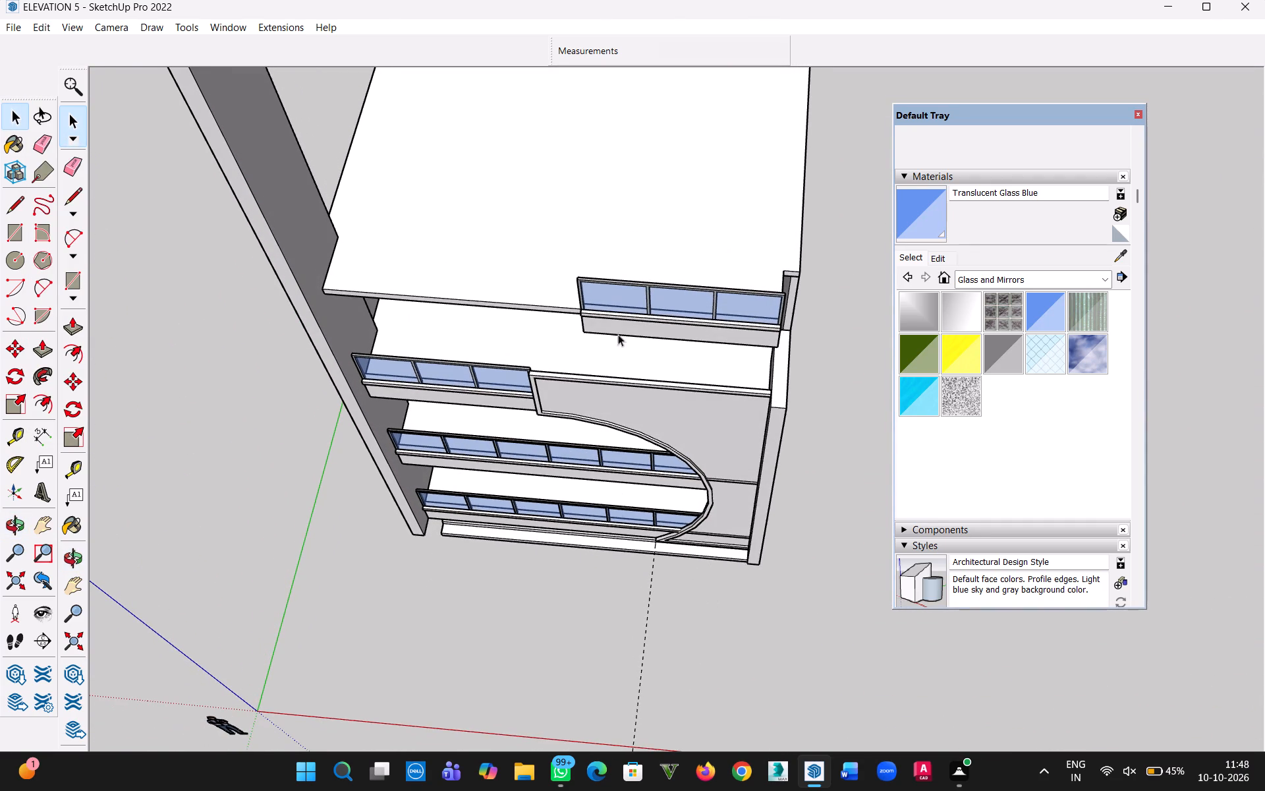
{"action": "scroll", "coordinate": [700, 376], "scroll_direction": "up", "scroll_amount": 5}
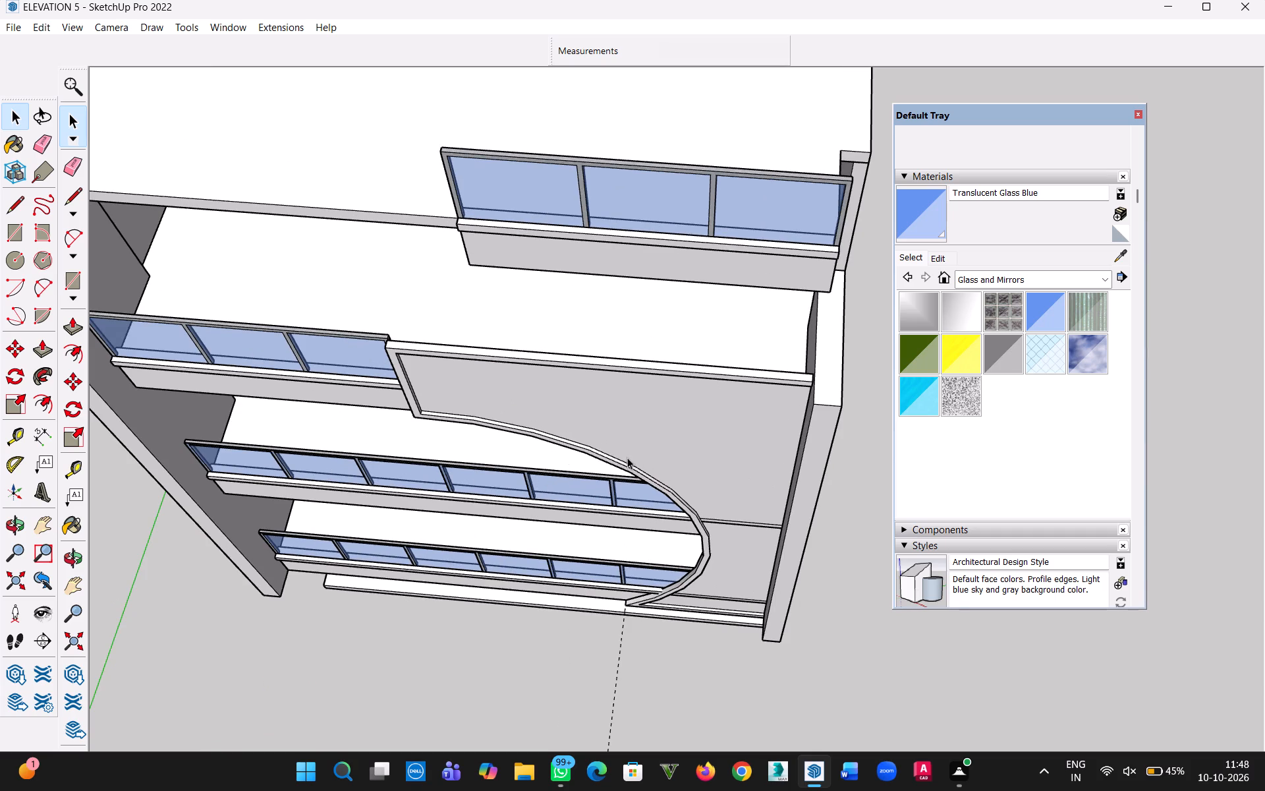
{"action": "key", "text": "p"}
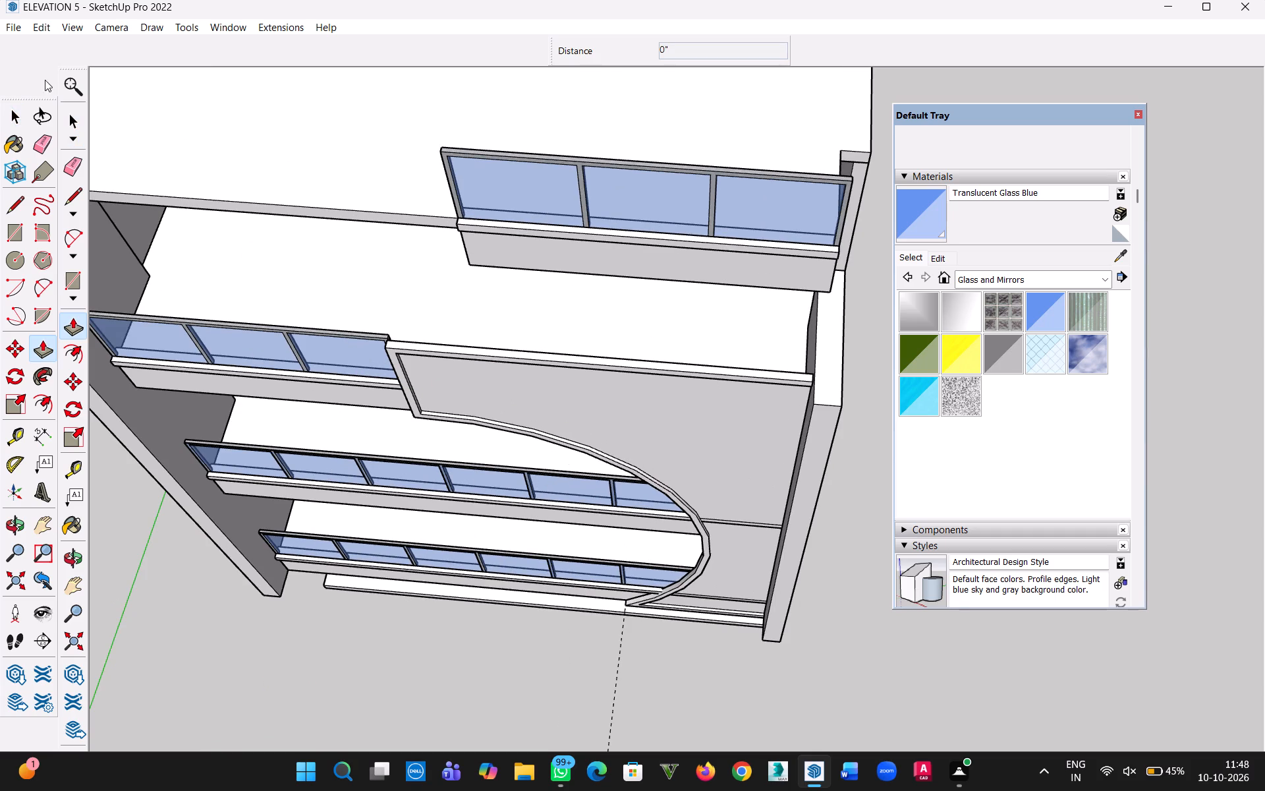
{"action": "left_click", "coordinate": [26, 115]}
{"action": "double_click", "coordinate": [597, 423]}
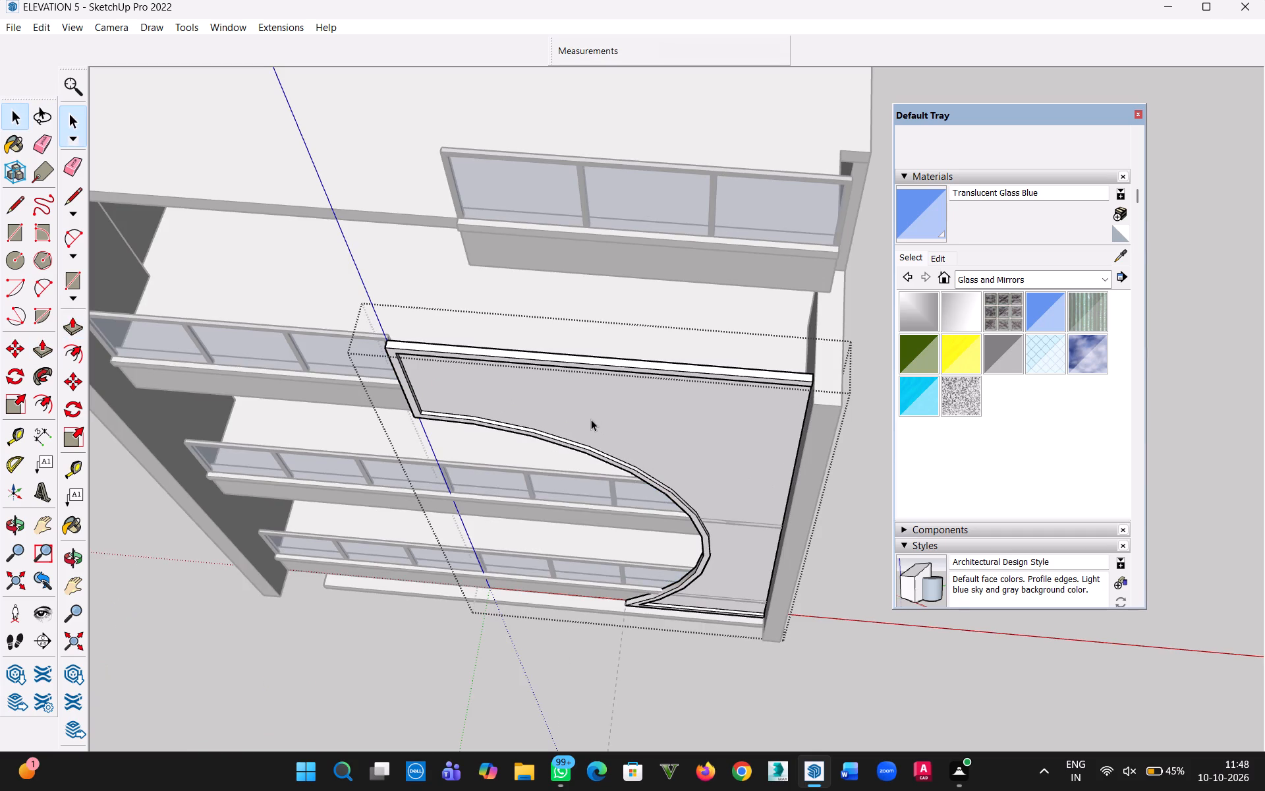
{"action": "key", "text": "p"}
{"action": "scroll", "coordinate": [406, 381], "scroll_direction": "up", "scroll_amount": 4}
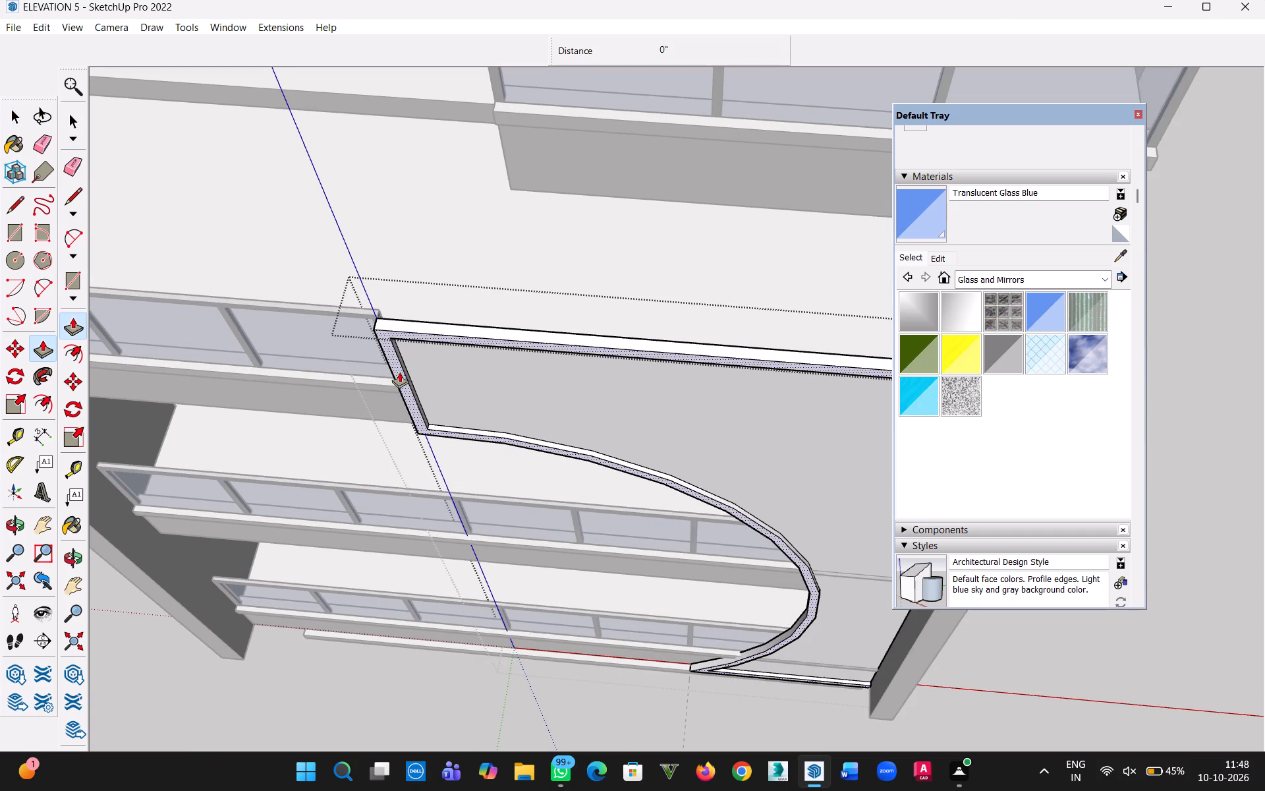
{"action": "left_click", "coordinate": [398, 372]}
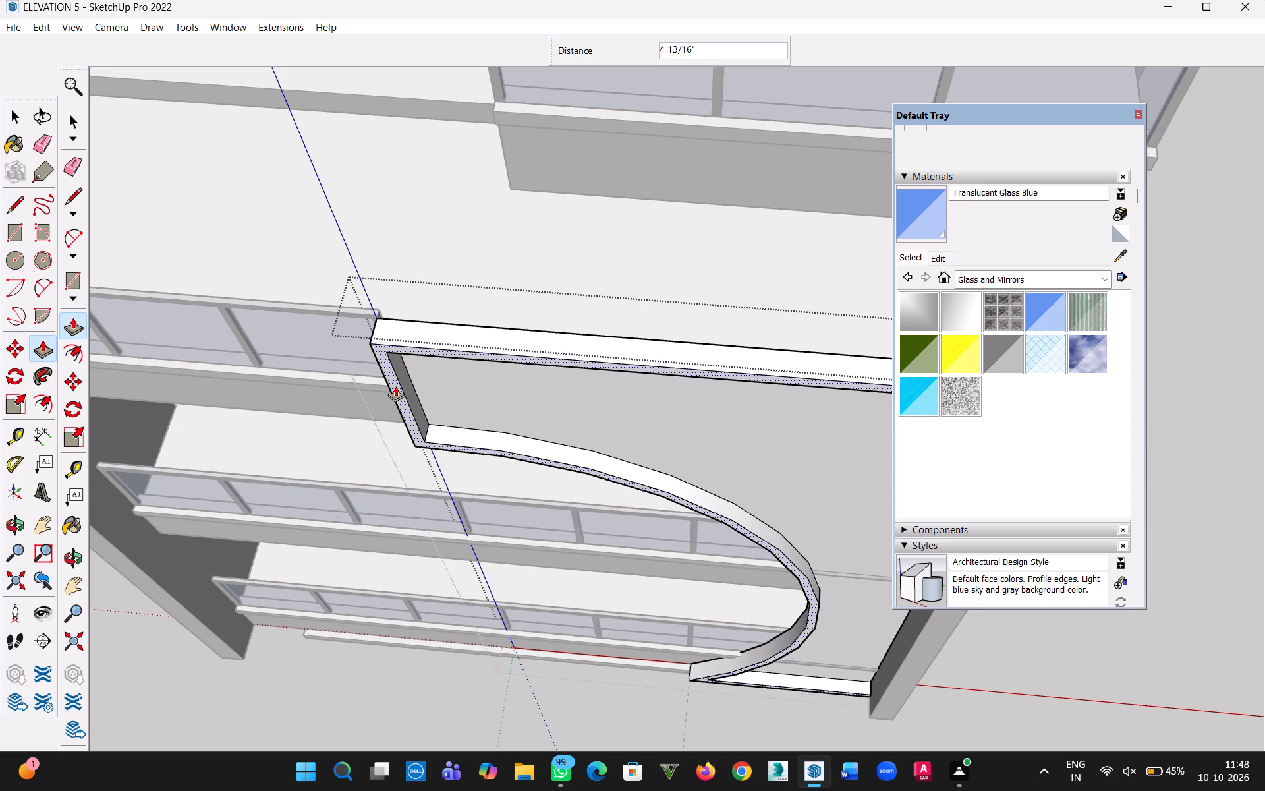
{"action": "key", "text": "4"}
{"action": "key", "text": "shift+quotedbl"}
{"action": "key", "text": "Return"}
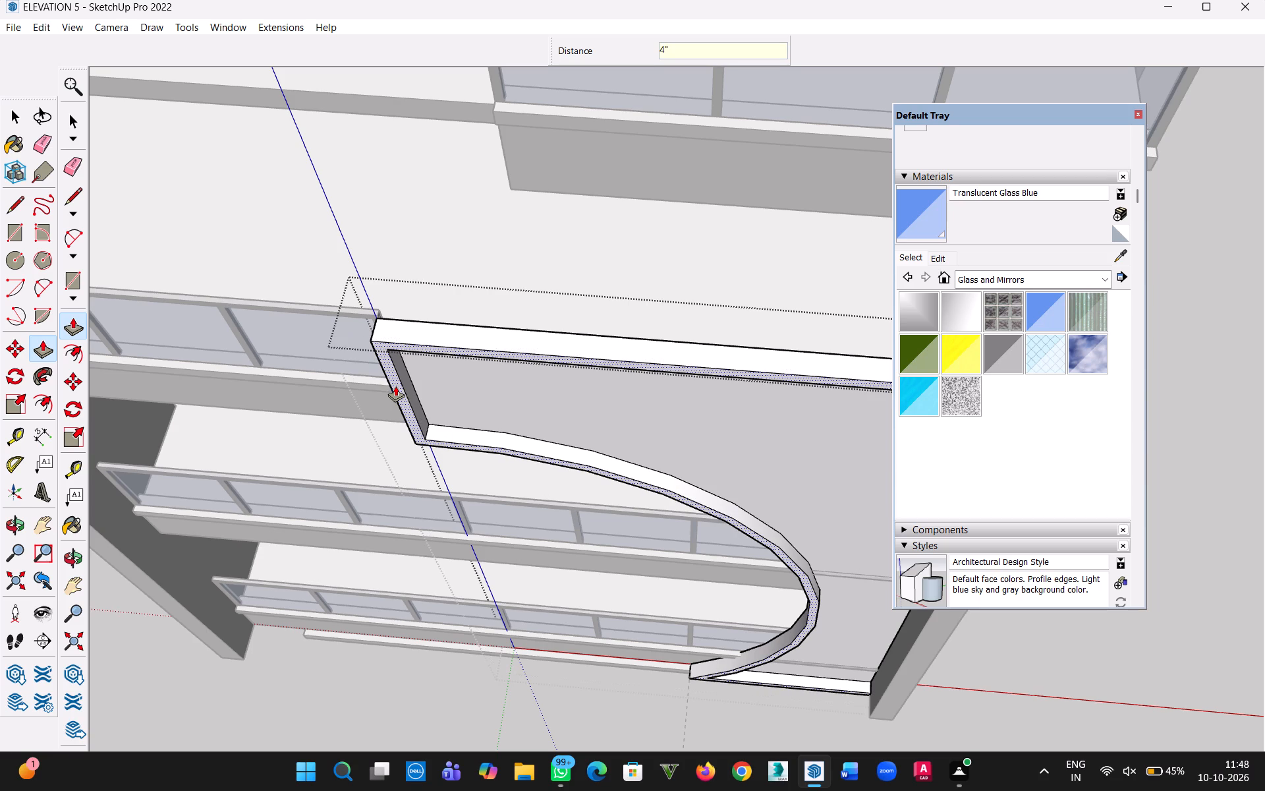
Push/Pull the curved panel's recessed inner face another 2" outward and close the group.
{"action": "left_click", "coordinate": [570, 397]}
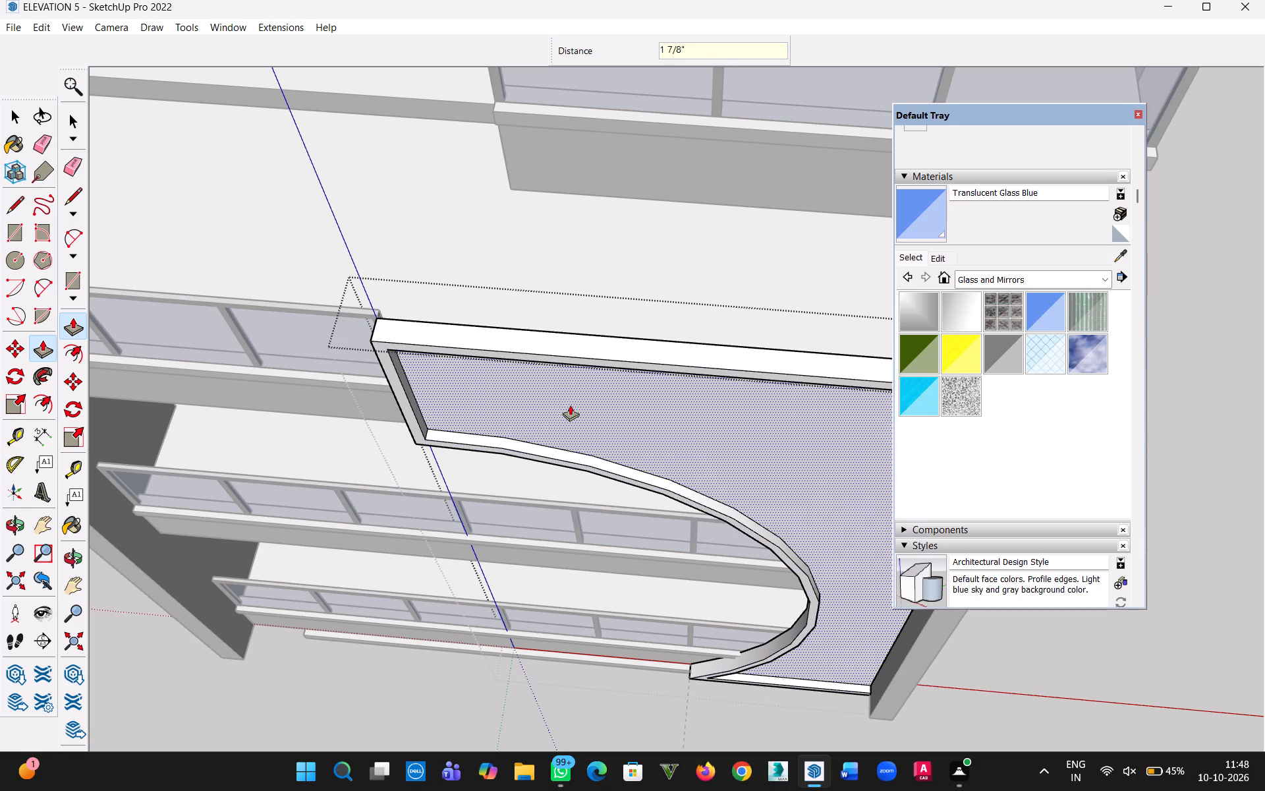
{"action": "type", "text": "2\""}
{"action": "key", "text": "Return"}
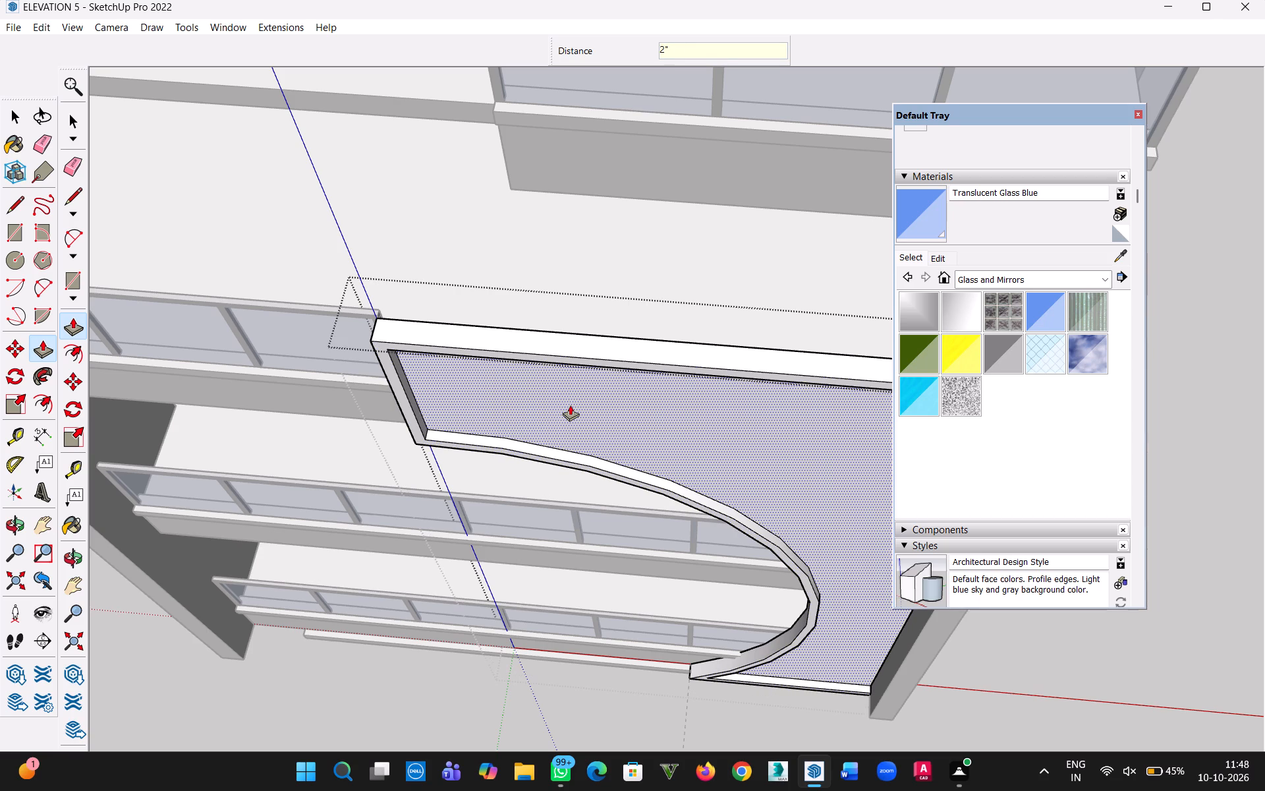
{"action": "middle_click_drag", "start_coordinate": [589, 522], "coordinate": [597, 34]}
{"action": "scroll", "coordinate": [601, 456], "scroll_direction": "down", "scroll_amount": 10}
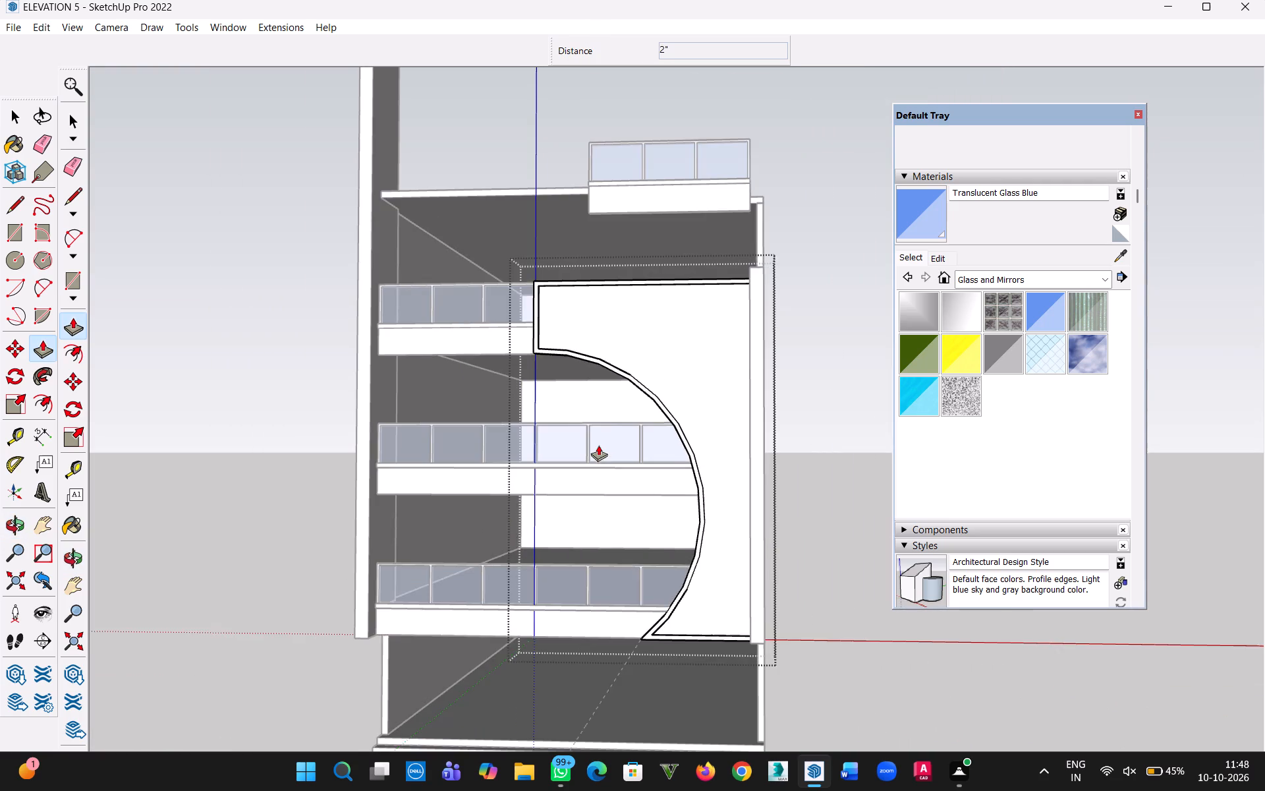
{"action": "middle_click_drag", "start_coordinate": [606, 434], "coordinate": [701, 623]}
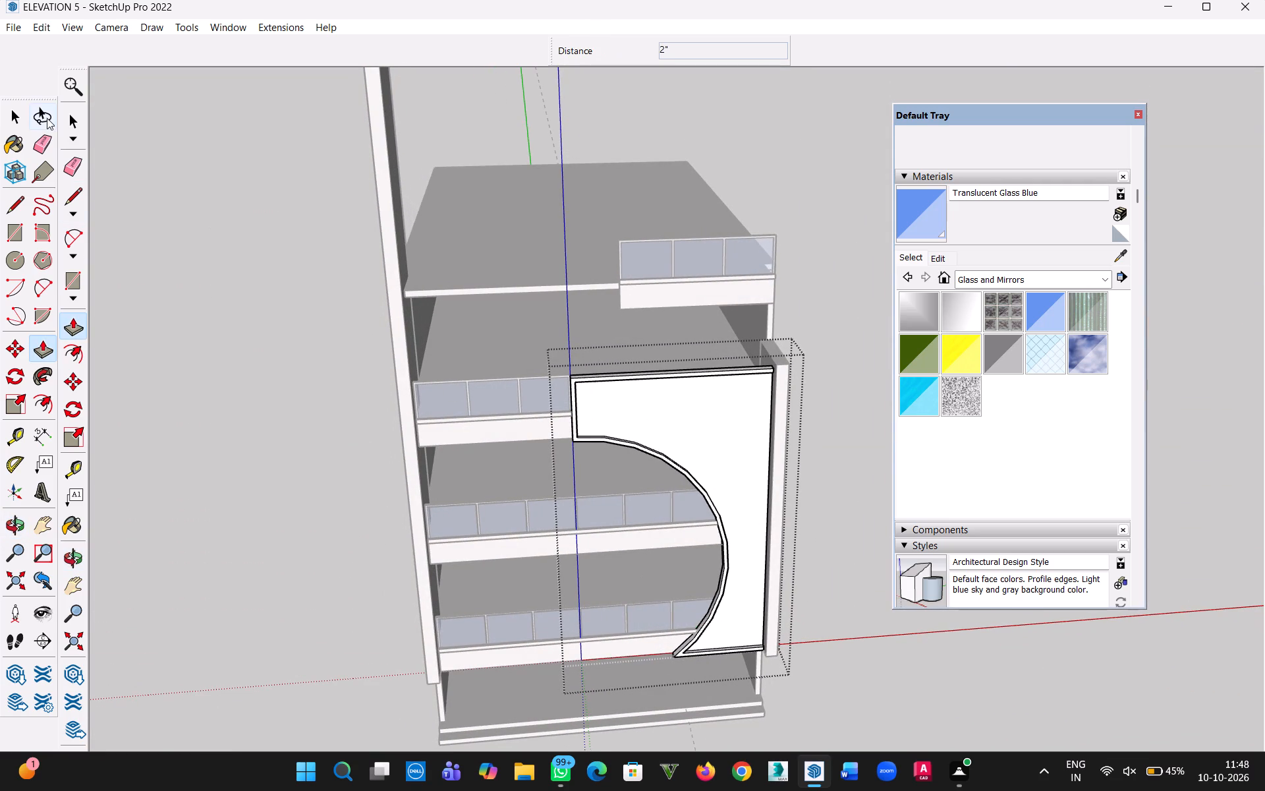
{"action": "left_click", "coordinate": [11, 117]}
{"action": "left_click", "coordinate": [841, 603]}
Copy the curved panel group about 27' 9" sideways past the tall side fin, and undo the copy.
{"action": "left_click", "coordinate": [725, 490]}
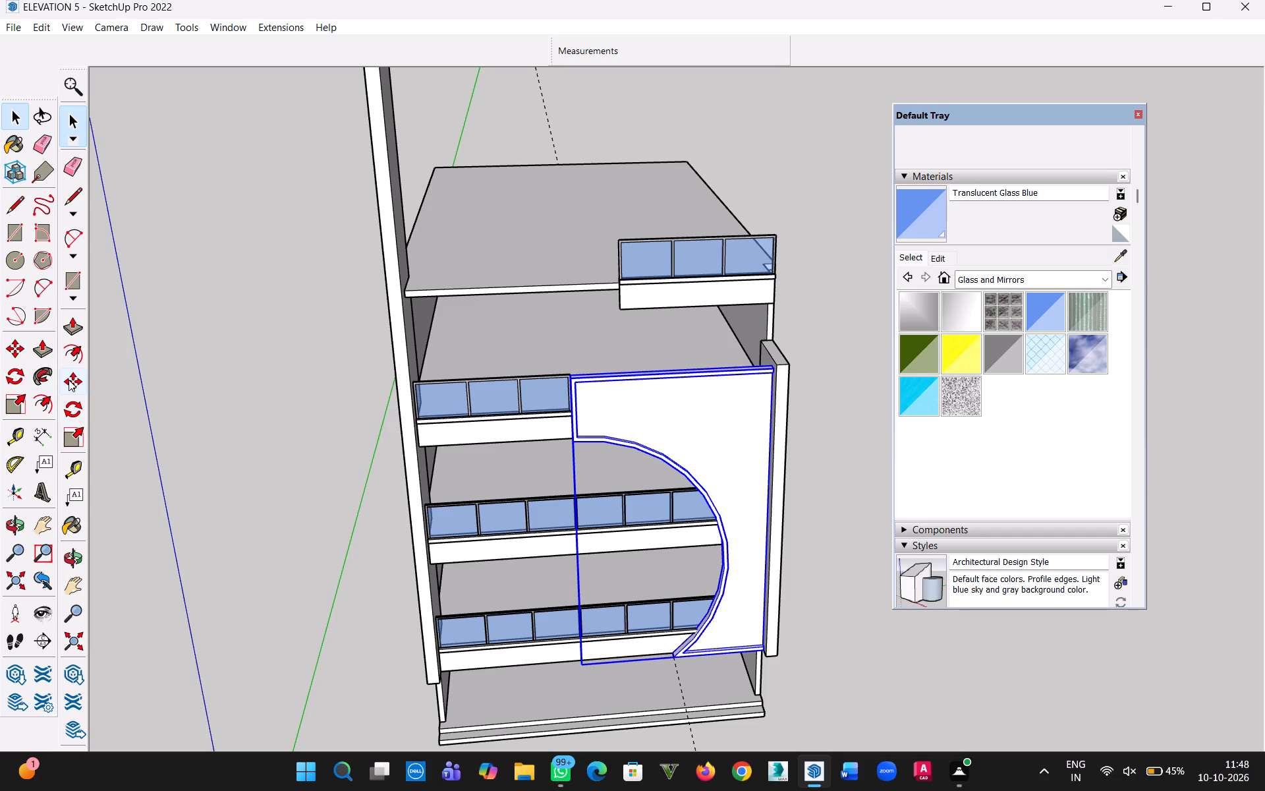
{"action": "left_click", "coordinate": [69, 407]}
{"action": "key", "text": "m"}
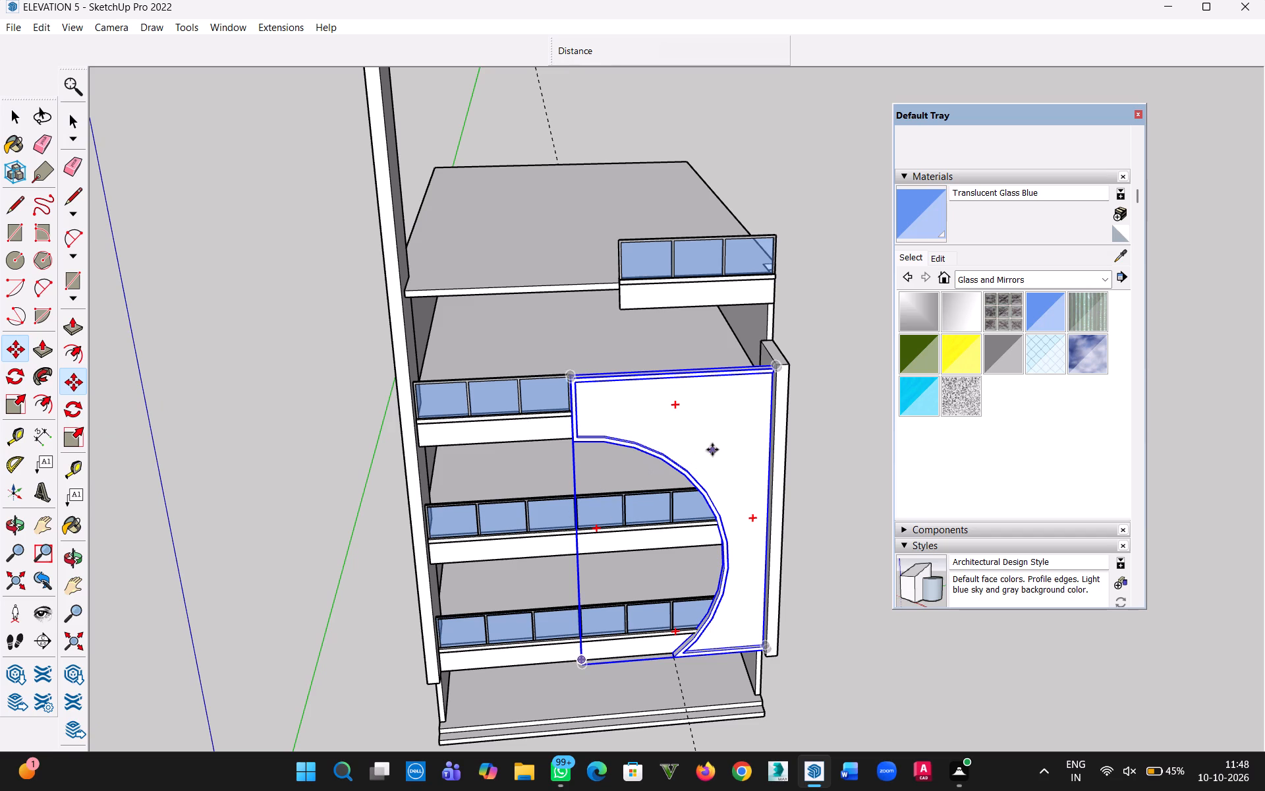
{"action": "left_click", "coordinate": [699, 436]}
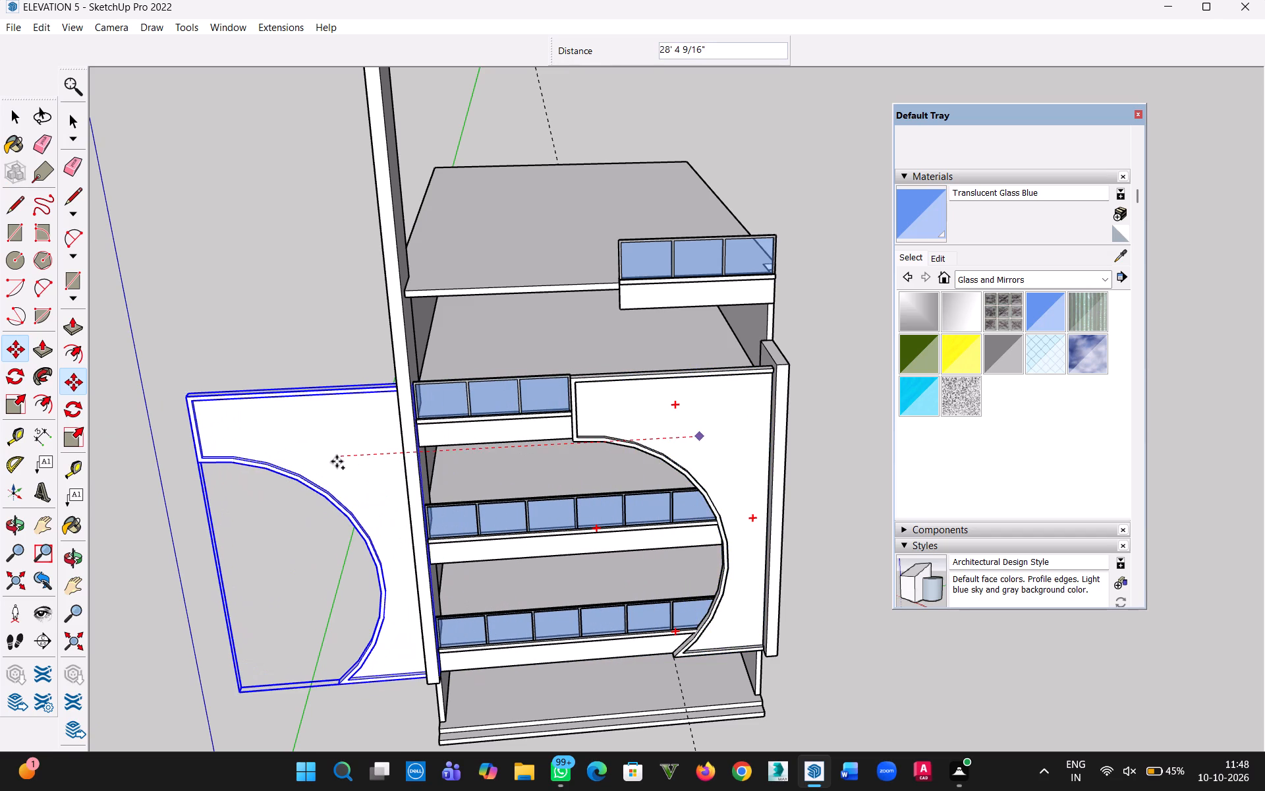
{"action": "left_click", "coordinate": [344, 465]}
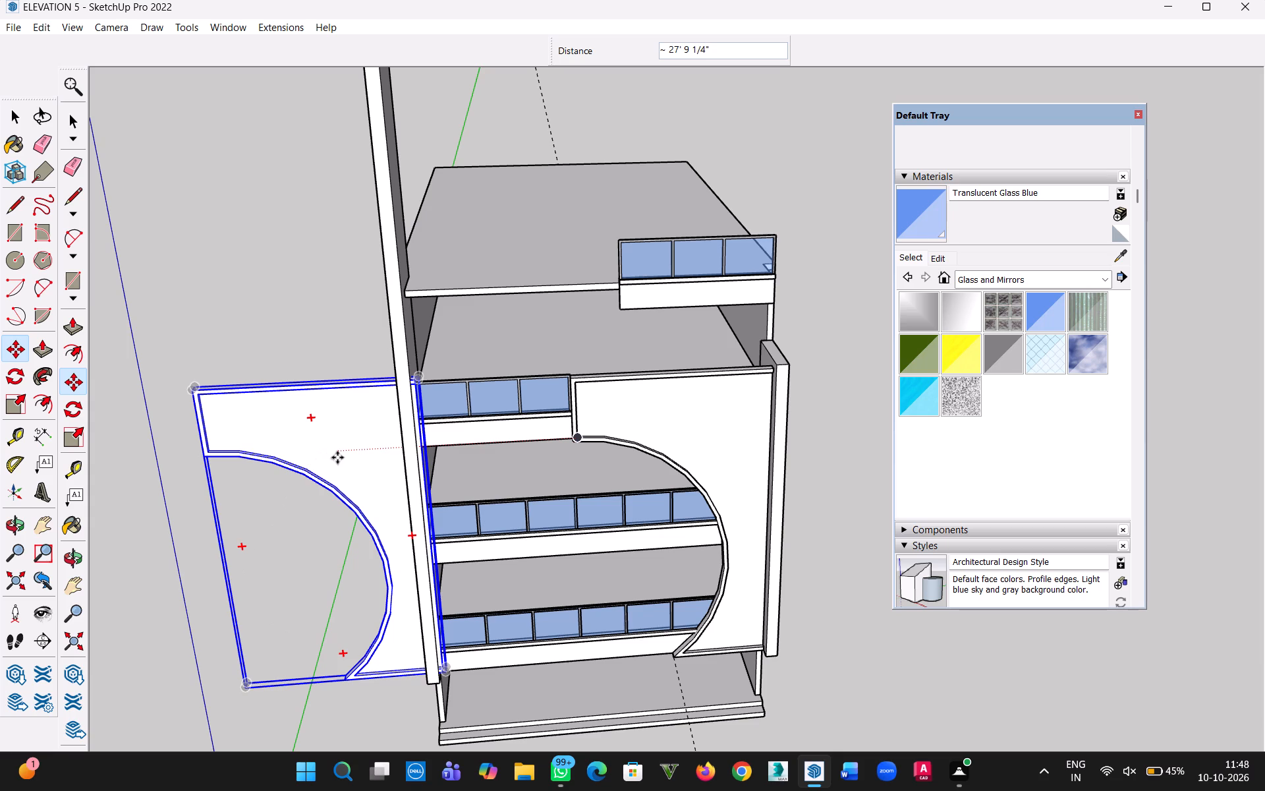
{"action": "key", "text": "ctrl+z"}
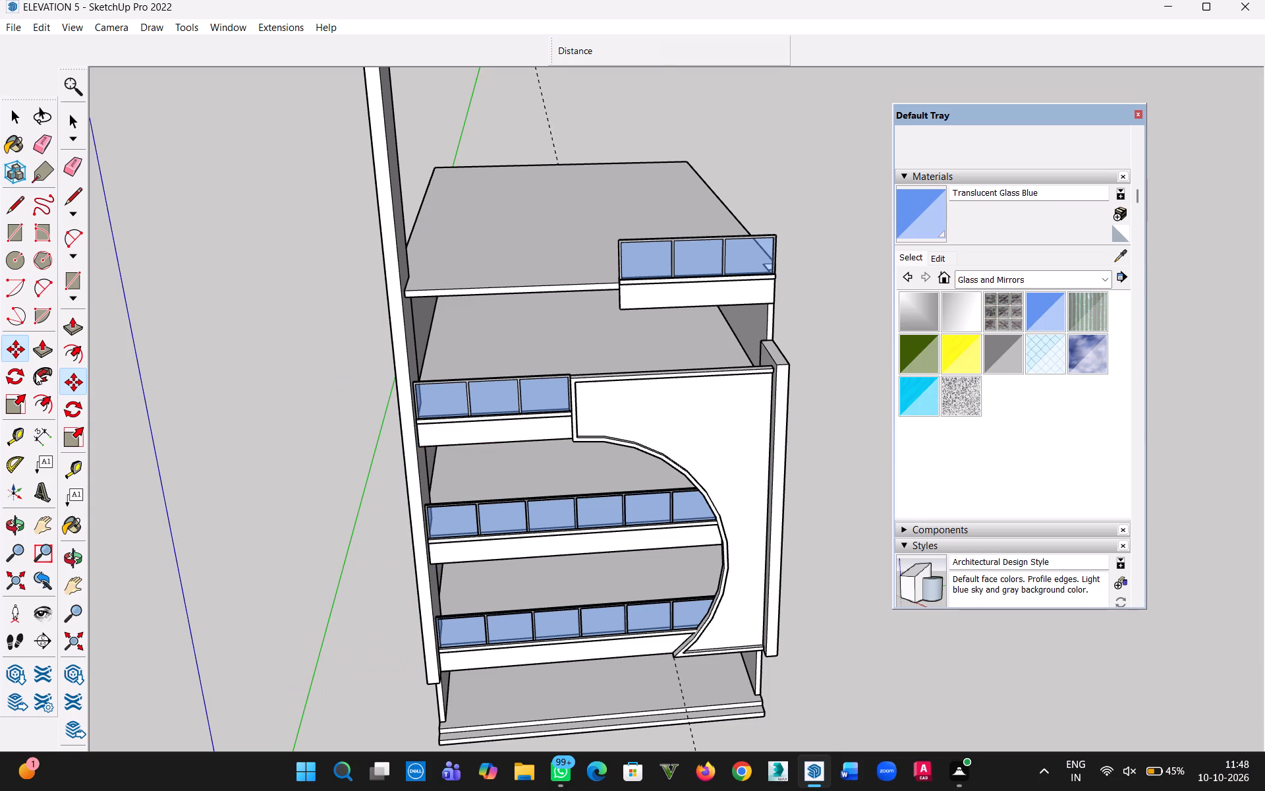
Rotate a copy of the curved panel group 180° in the horizontal plane about a point near the middle of its top edge.
{"action": "left_click", "coordinate": [73, 408]}
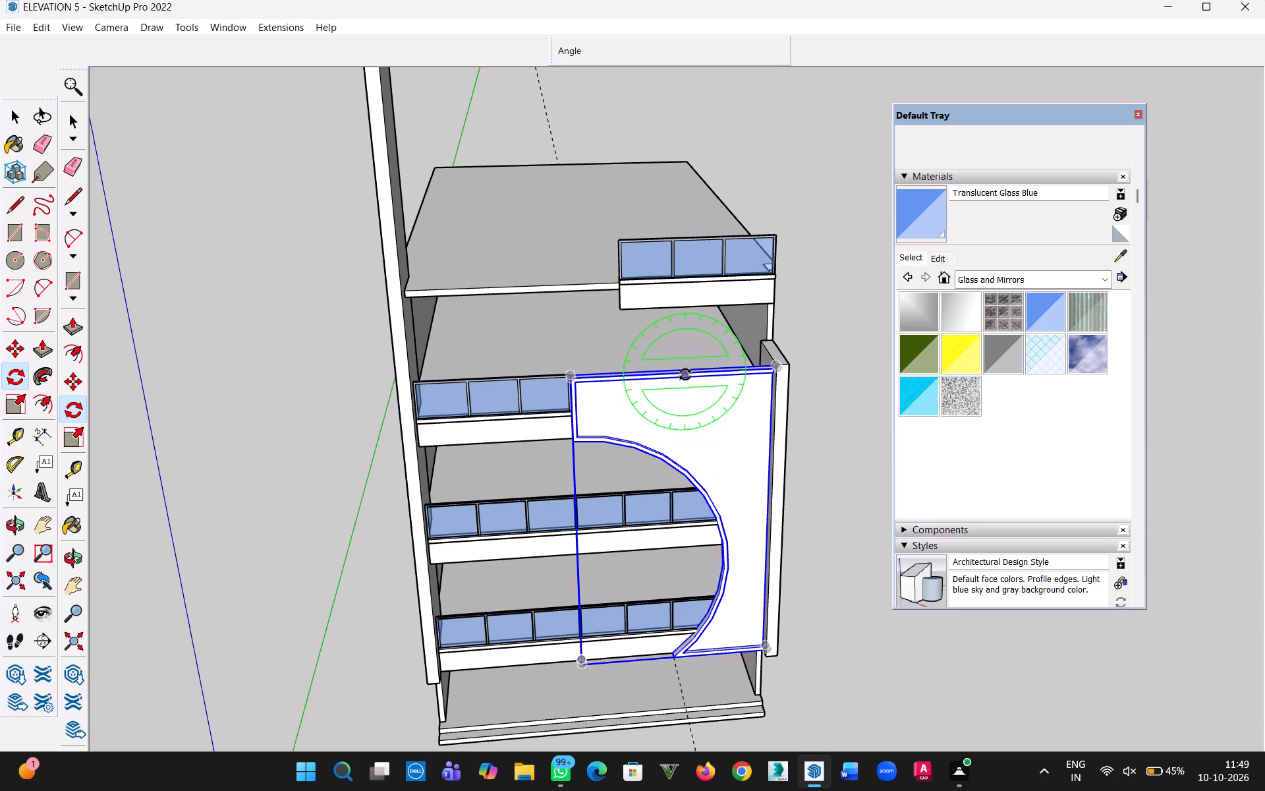
{"action": "scroll", "coordinate": [689, 393], "scroll_direction": "up", "scroll_amount": 2}
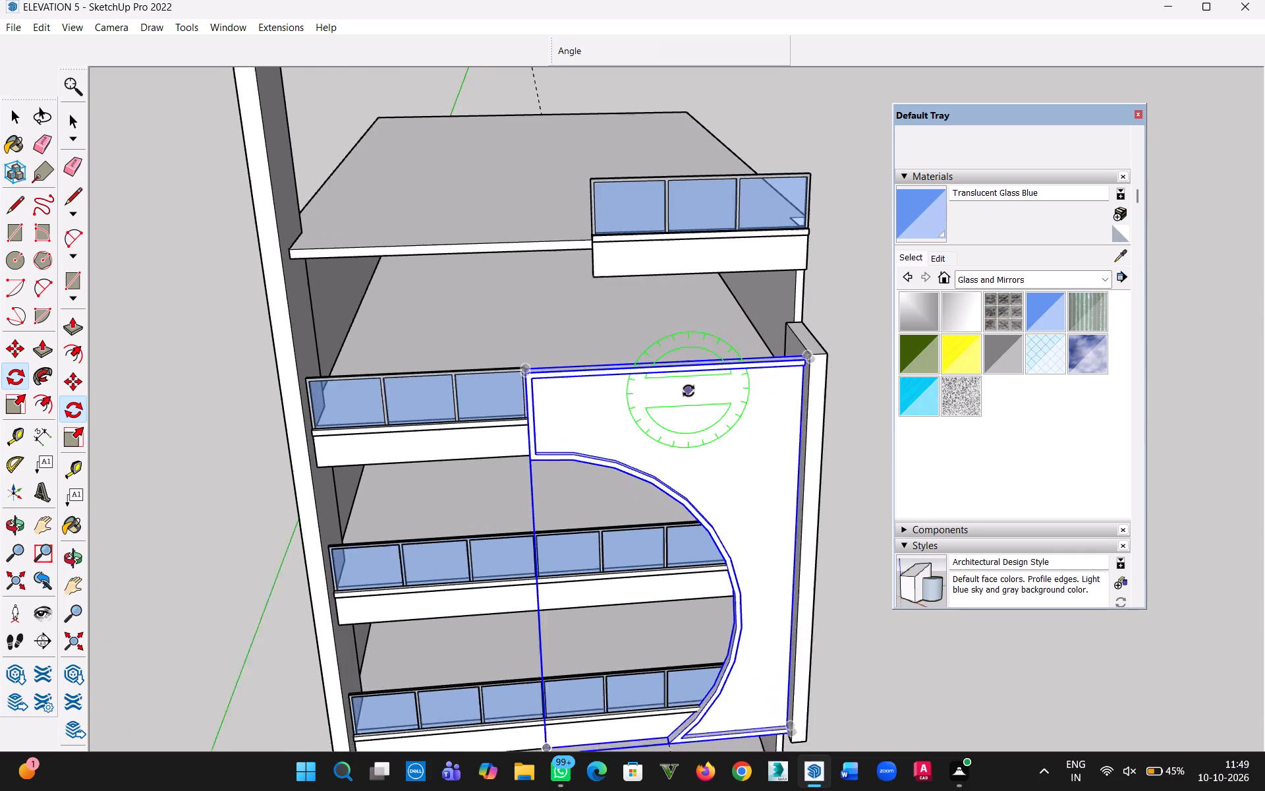
{"action": "scroll", "coordinate": [689, 391], "scroll_direction": "up", "scroll_amount": 6}
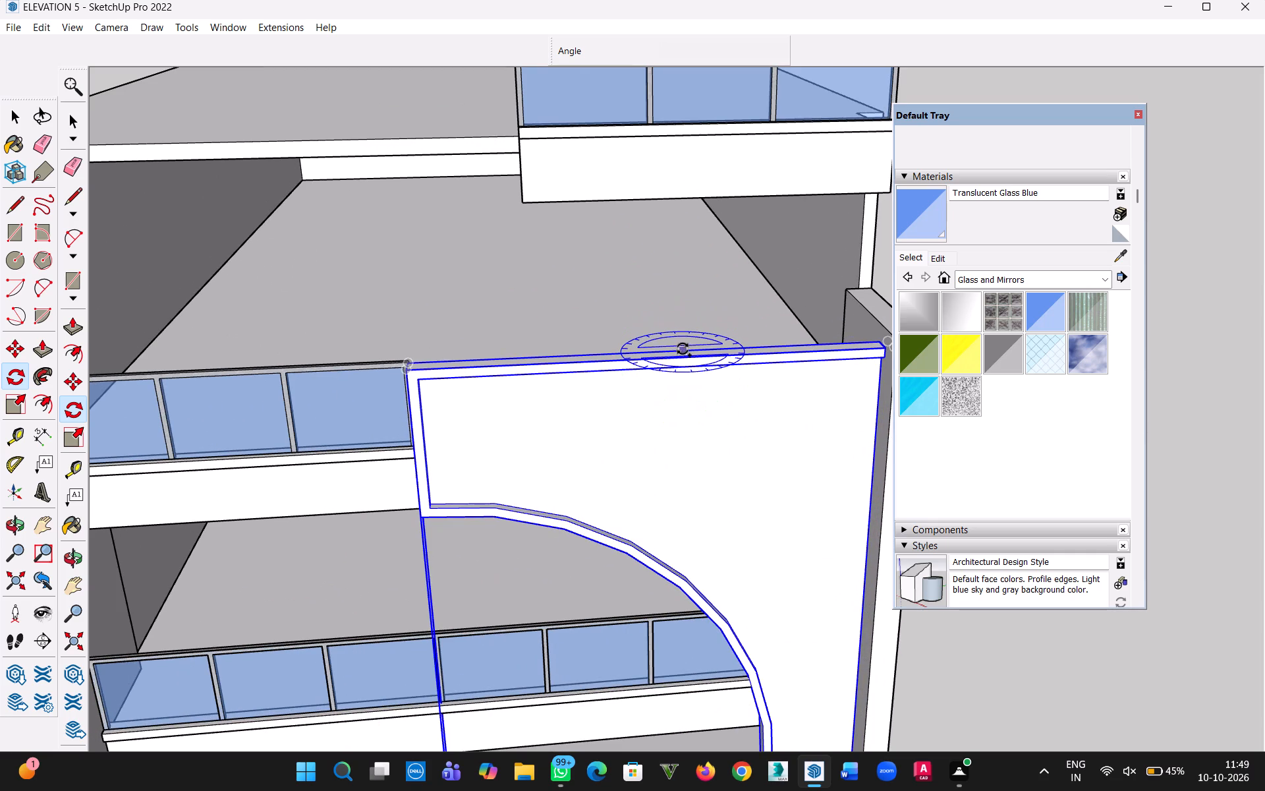
{"action": "left_click", "coordinate": [681, 352]}
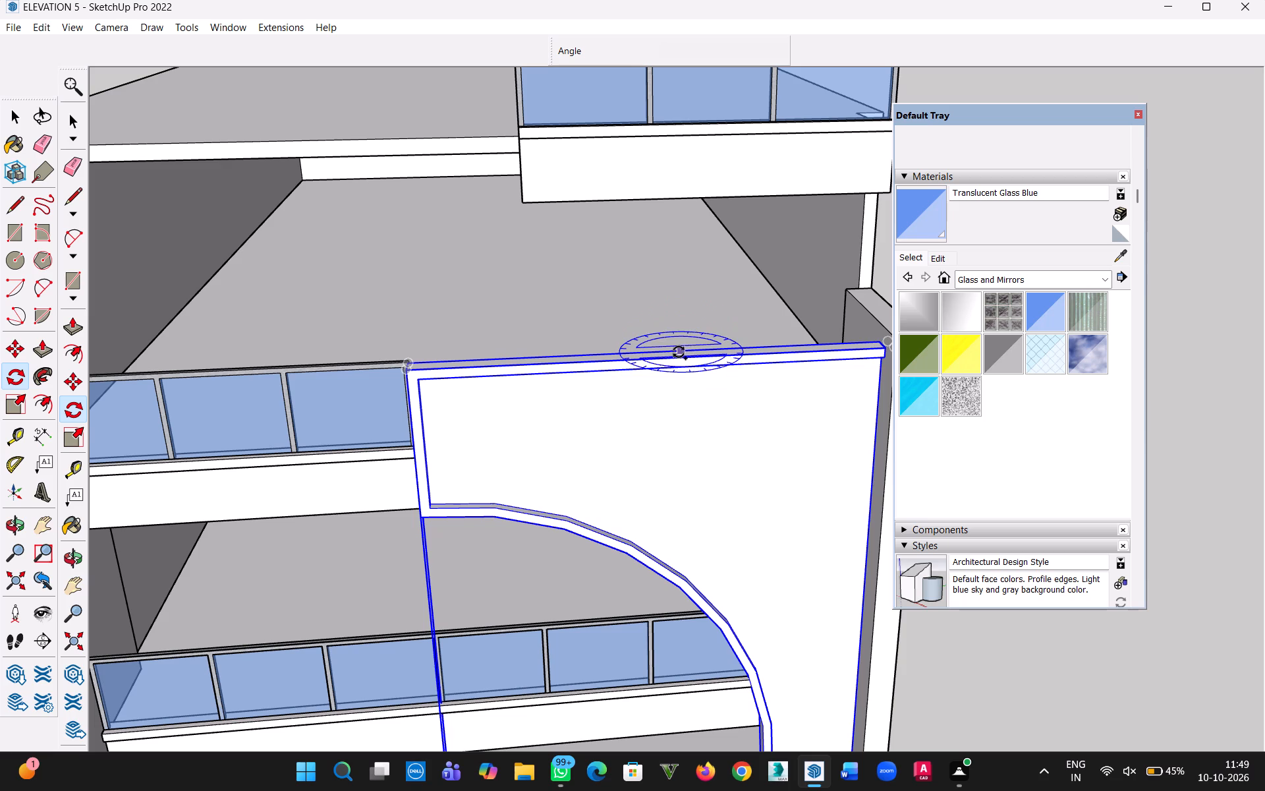
{"action": "left_click", "coordinate": [523, 355]}
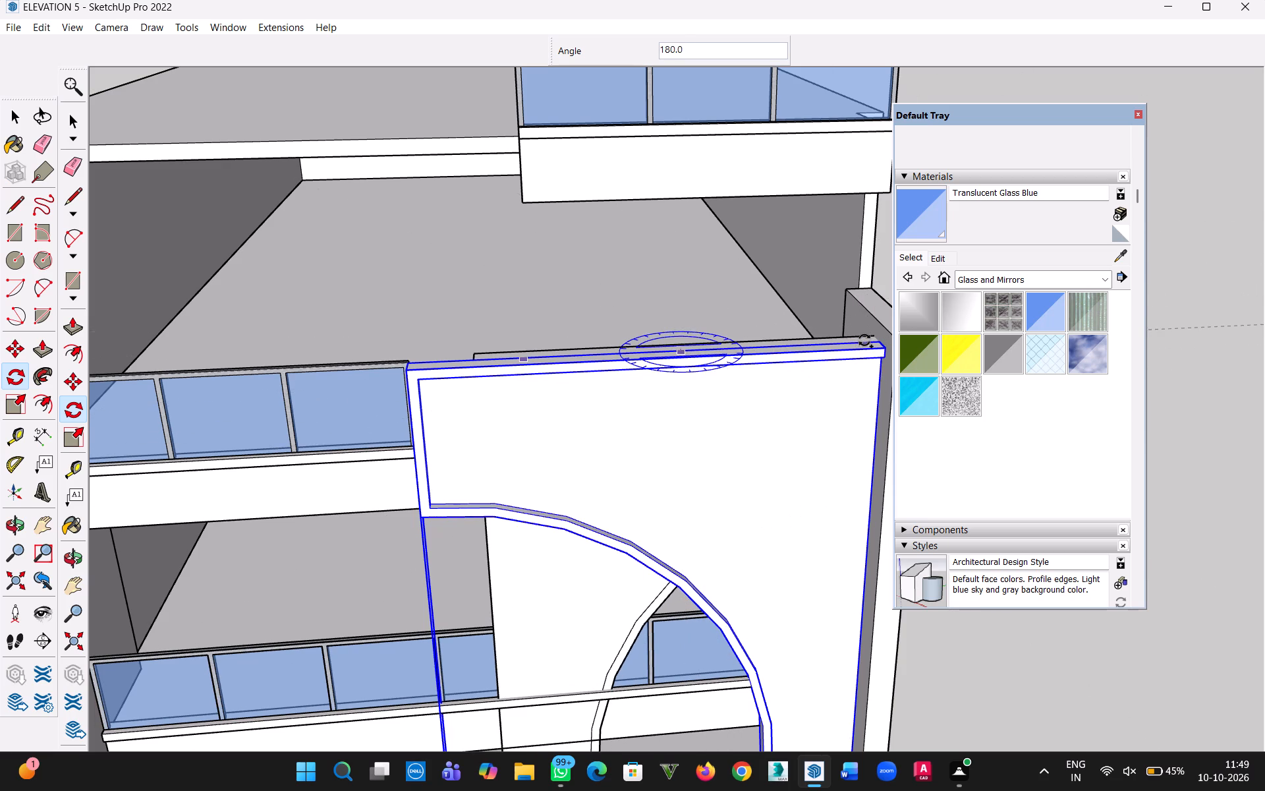
{"action": "scroll", "coordinate": [866, 327], "scroll_direction": "up", "scroll_amount": 7}
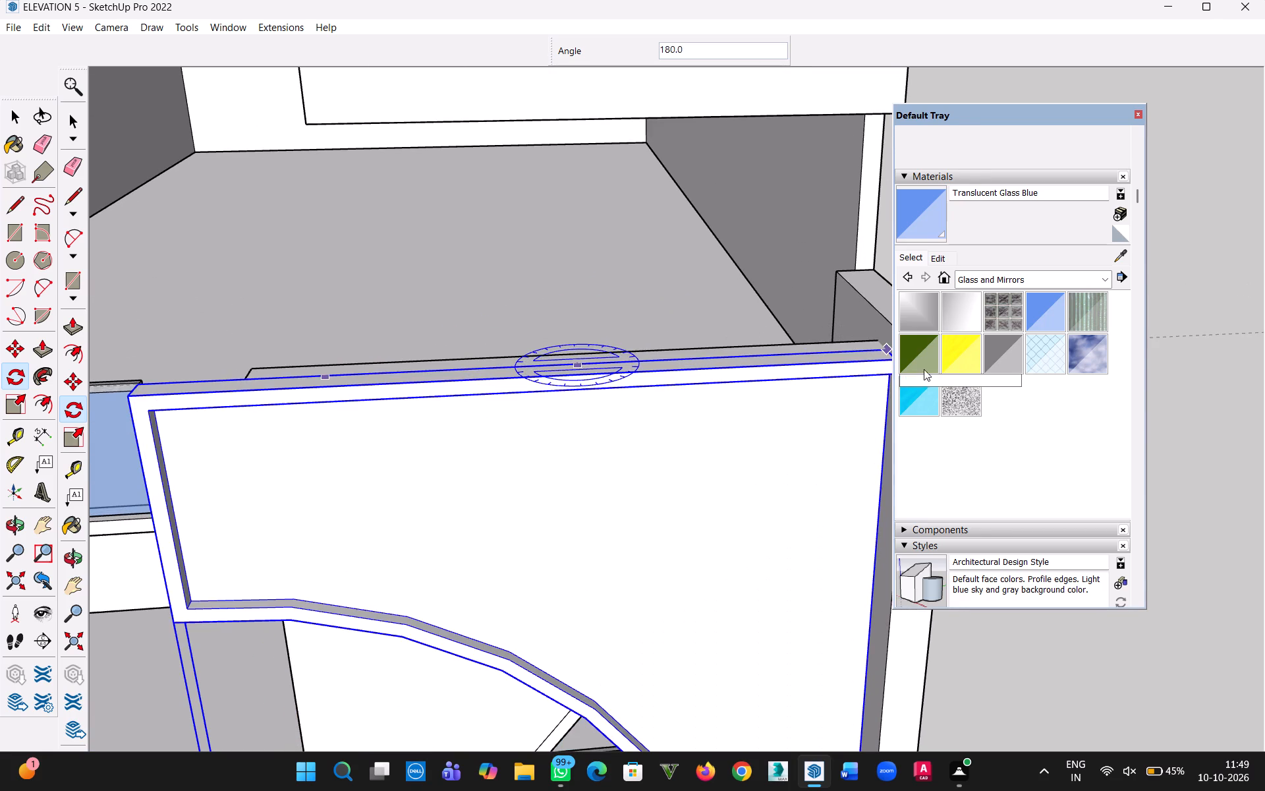
{"action": "key", "text": "h"}
{"action": "left_click_drag", "start_coordinate": [869, 343], "coordinate": [708, 403]}
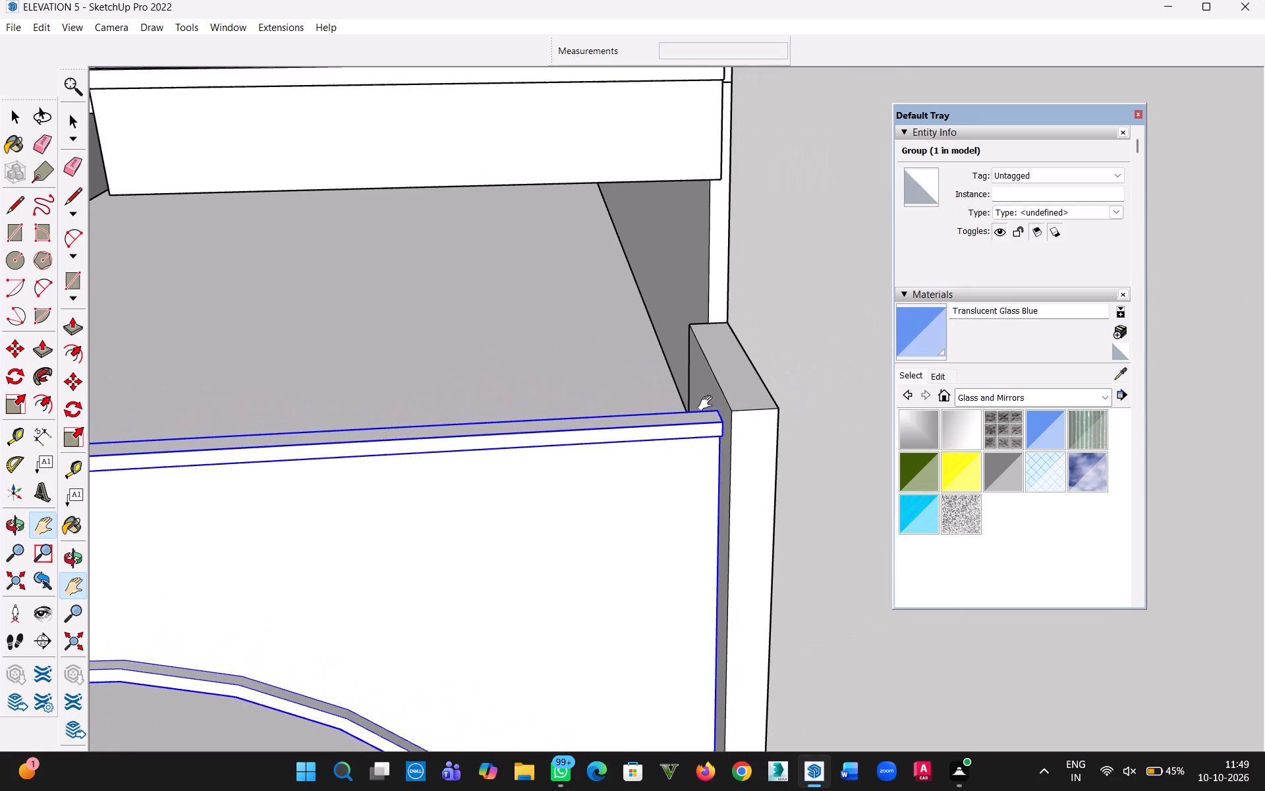
{"action": "key", "text": "Escape"}
{"action": "scroll", "coordinate": [709, 408], "scroll_direction": "up", "scroll_amount": 3}
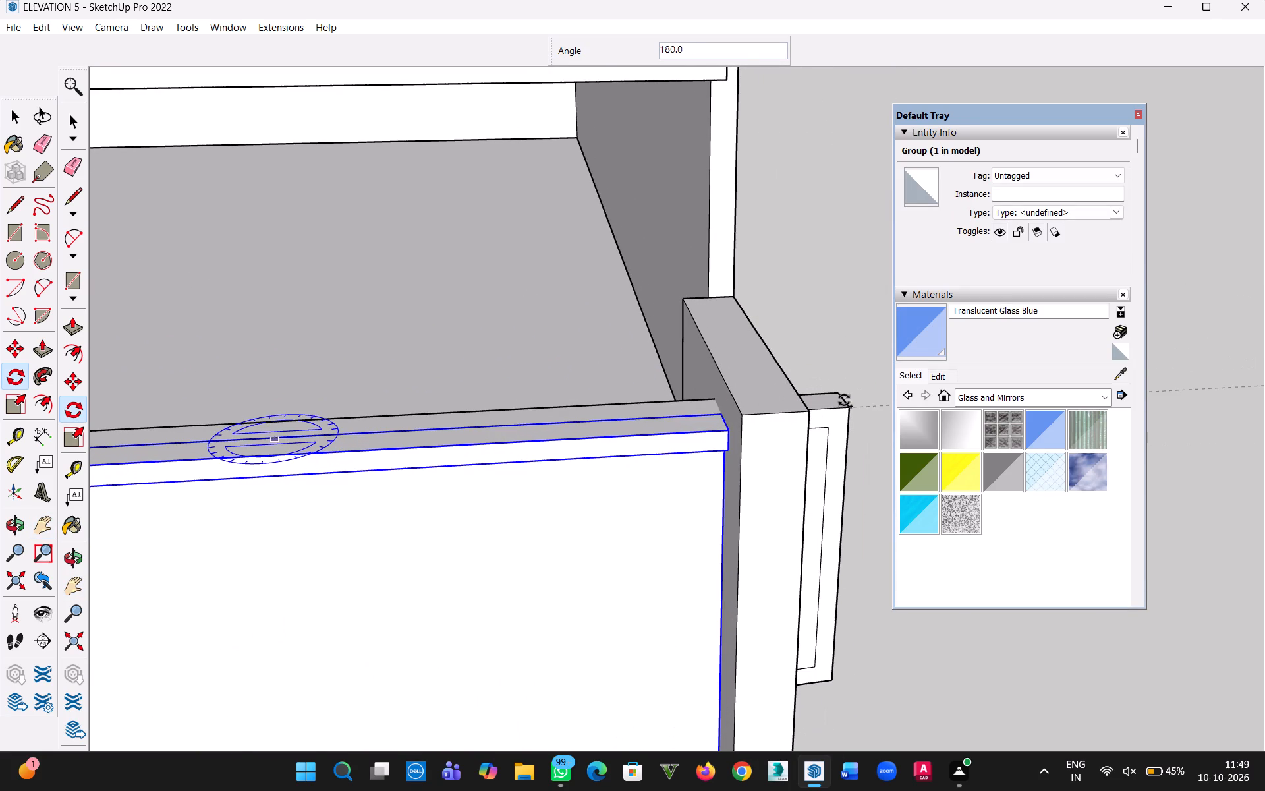
{"action": "left_click", "coordinate": [867, 405]}
{"action": "left_click", "coordinate": [13, 117]}
Move the rotated panel copy about 2' 9 1/2", mainly downward, so its lower edge drops below the lowest balcony parapet.
{"action": "scroll", "coordinate": [389, 352], "scroll_direction": "down", "scroll_amount": 5}
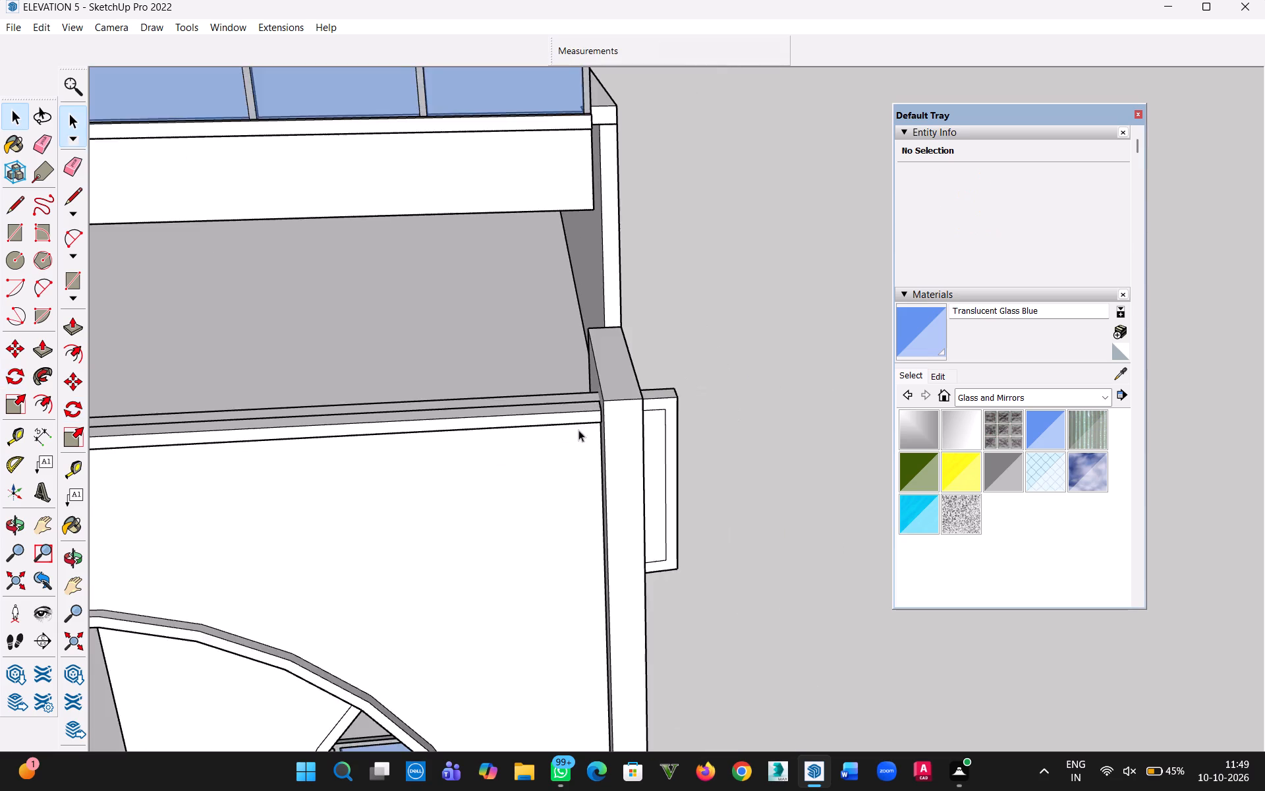
{"action": "scroll", "coordinate": [578, 430], "scroll_direction": "down", "scroll_amount": 8}
{"action": "scroll", "coordinate": [628, 486], "scroll_direction": "down", "scroll_amount": 4}
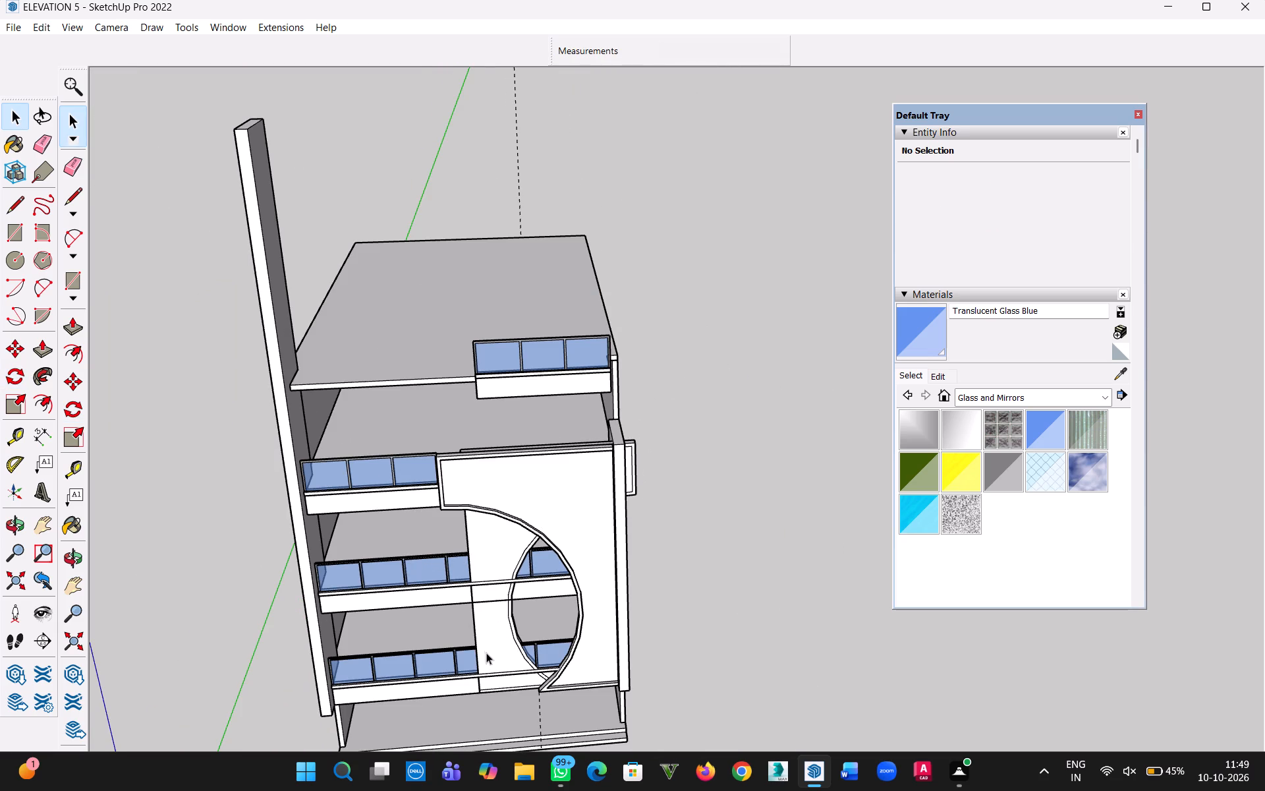
{"action": "scroll", "coordinate": [327, 610], "scroll_direction": "up", "scroll_amount": 8}
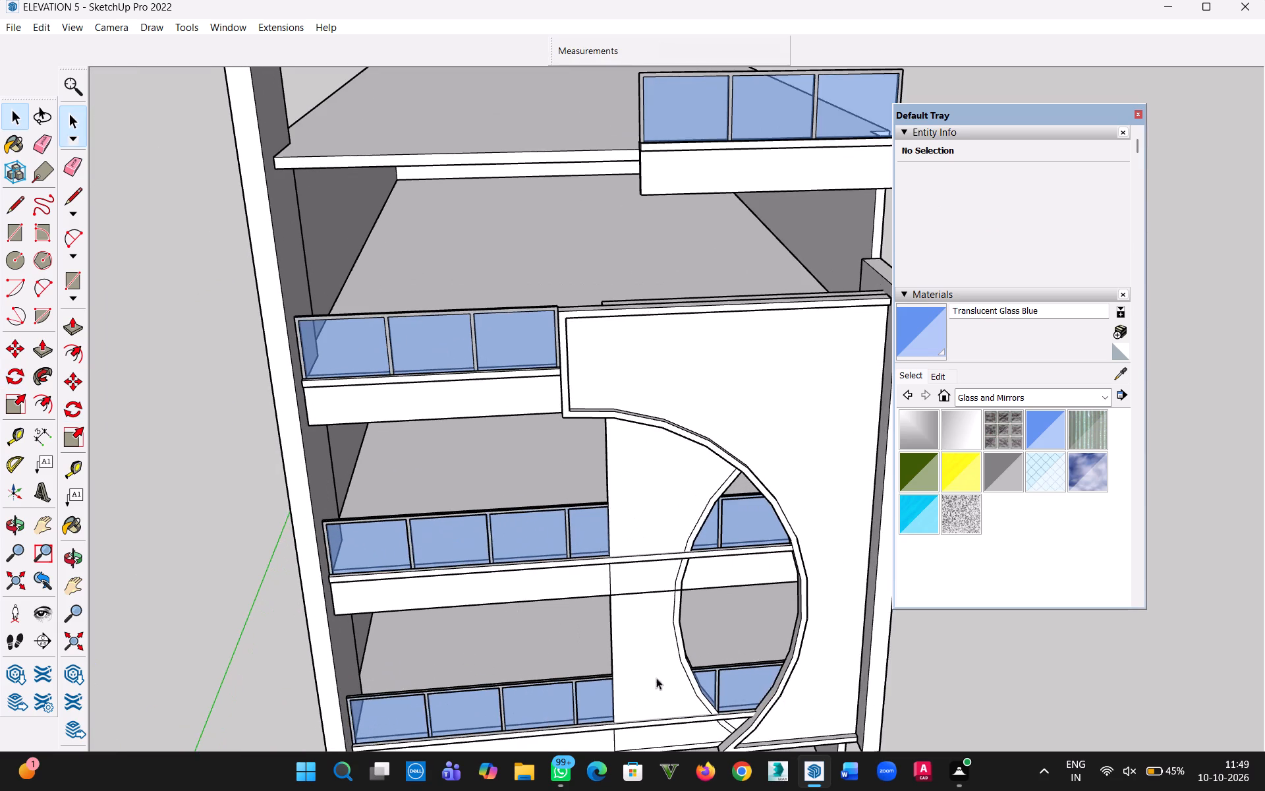
{"action": "middle_click_drag", "start_coordinate": [639, 702], "coordinate": [628, 438]}
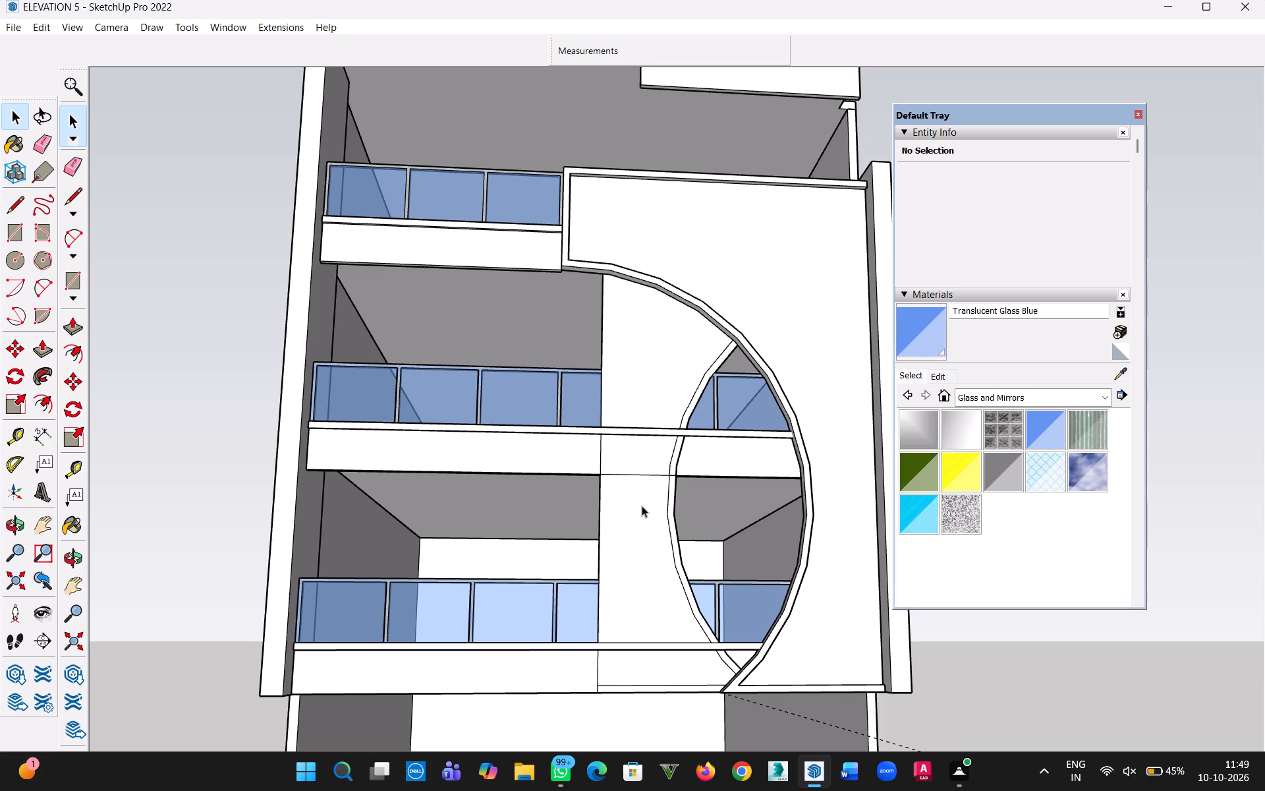
{"action": "left_click", "coordinate": [636, 498]}
{"action": "key", "text": "m"}
{"action": "left_click", "coordinate": [634, 519]}
{"action": "left_click", "coordinate": [620, 575]}
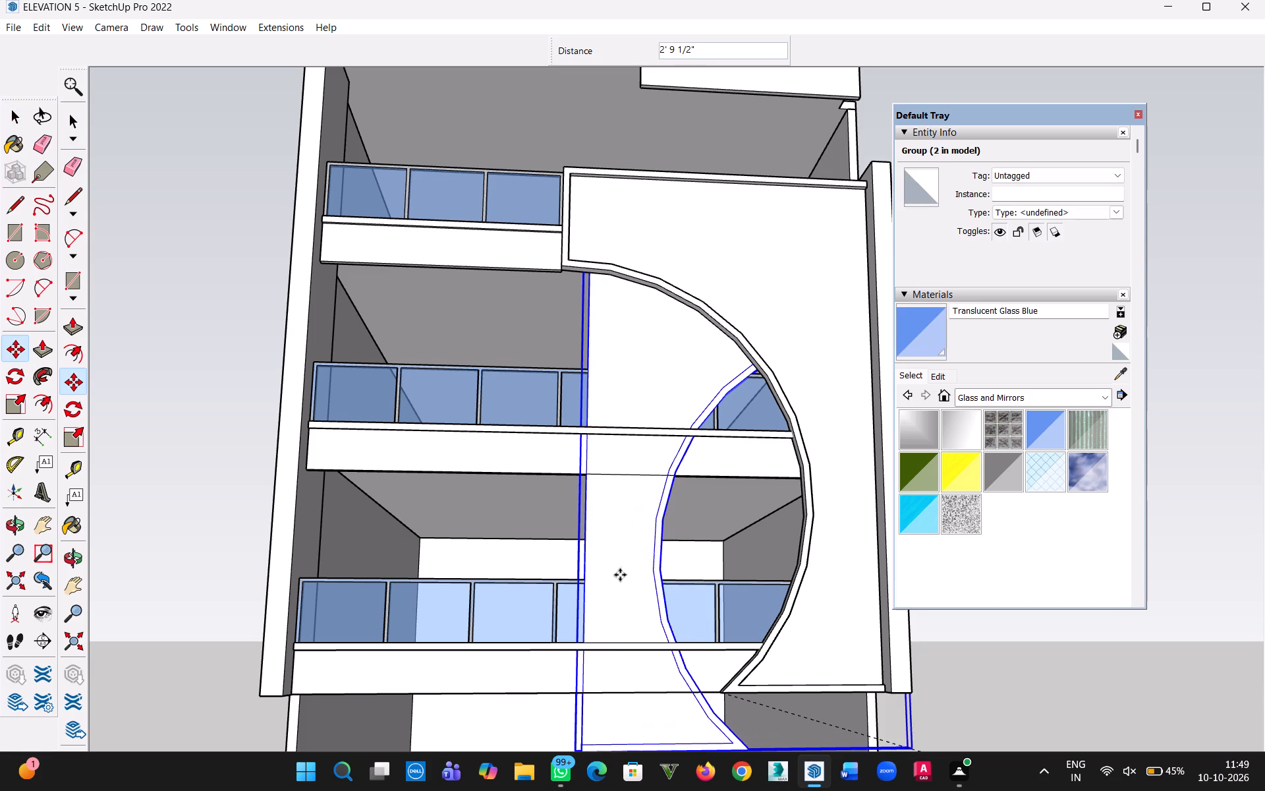
Examine the lower corner of the rotated panel copy and how it sits against the lowest balcony's parapet.
{"action": "scroll", "coordinate": [611, 644], "scroll_direction": "down", "scroll_amount": 4}
{"action": "key", "text": "h"}
{"action": "left_click_drag", "start_coordinate": [618, 654], "coordinate": [613, 404]}
{"action": "middle_click_drag", "start_coordinate": [604, 421], "coordinate": [607, 499]}
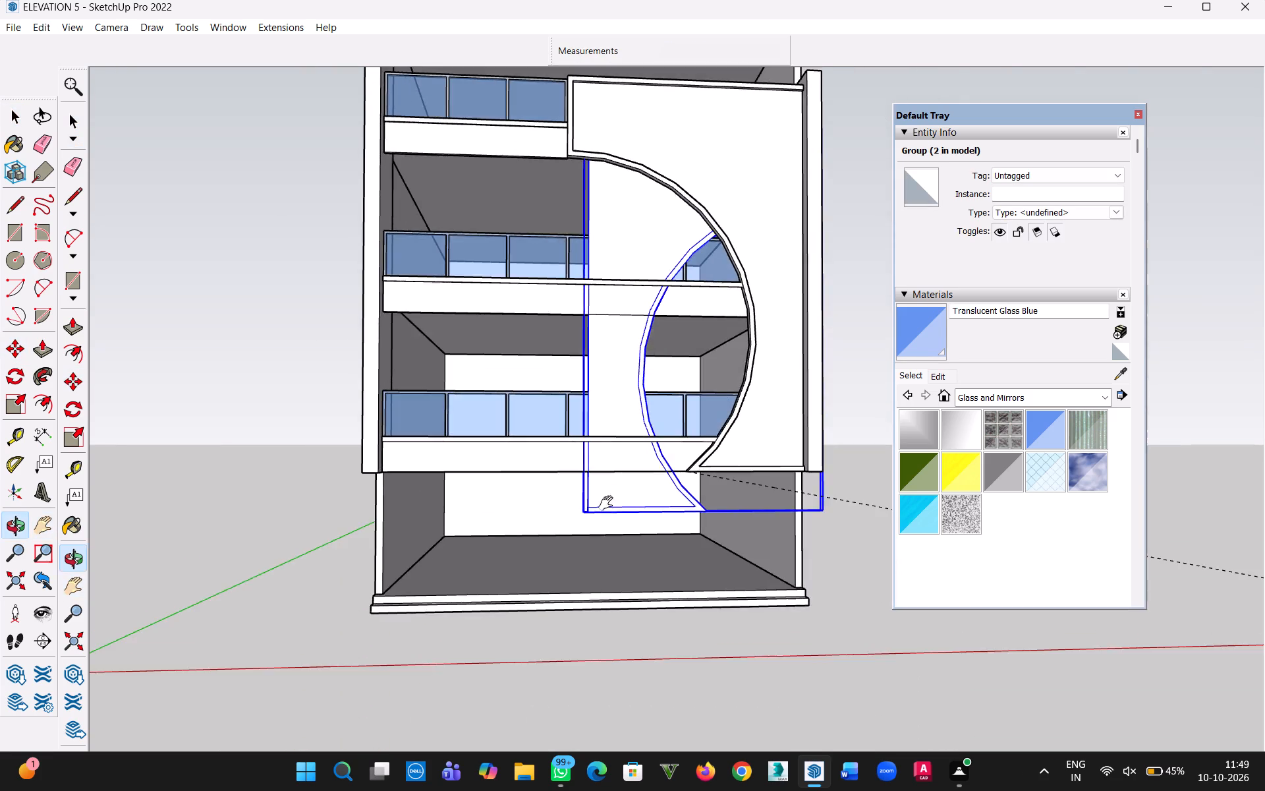
{"action": "scroll", "coordinate": [596, 535], "scroll_direction": "up", "scroll_amount": 6}
{"action": "scroll", "coordinate": [584, 479], "scroll_direction": "down", "scroll_amount": 3}
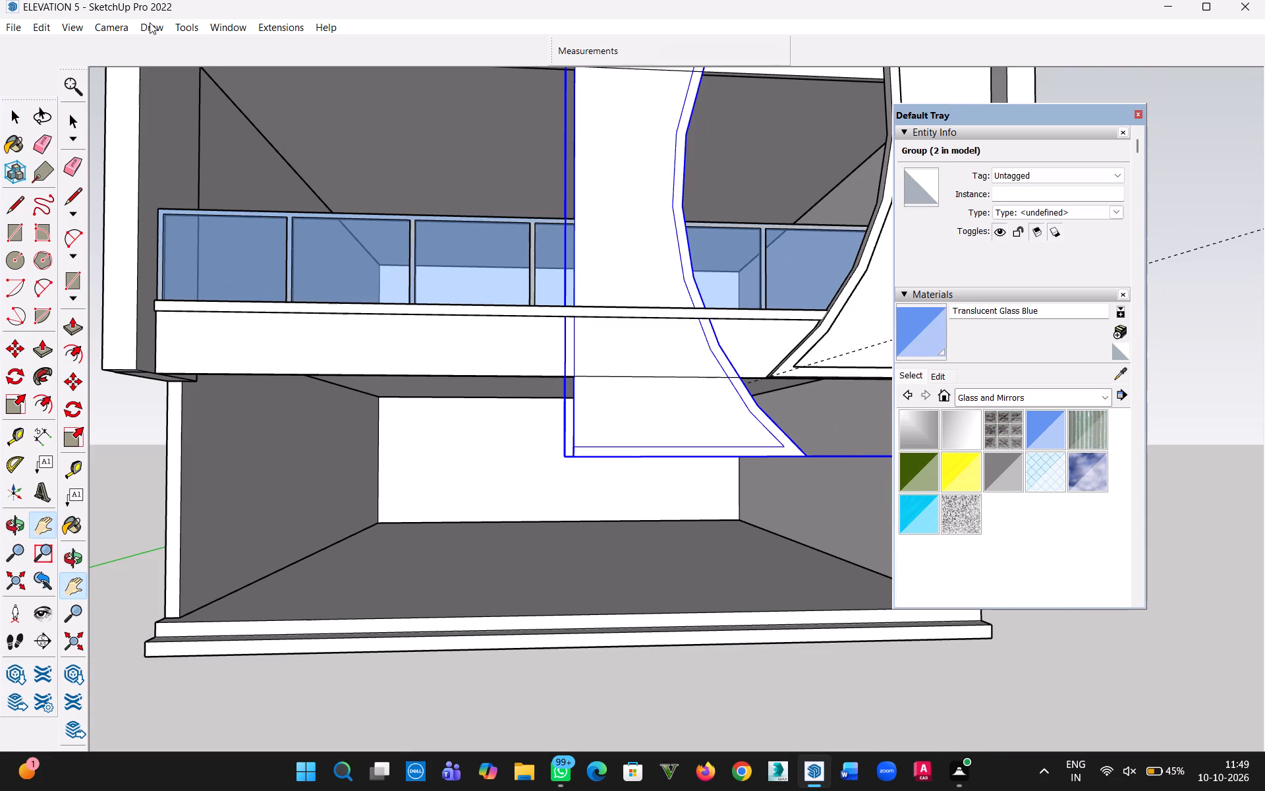
{"action": "left_click", "coordinate": [14, 115]}
{"action": "left_click", "coordinate": [134, 505]}
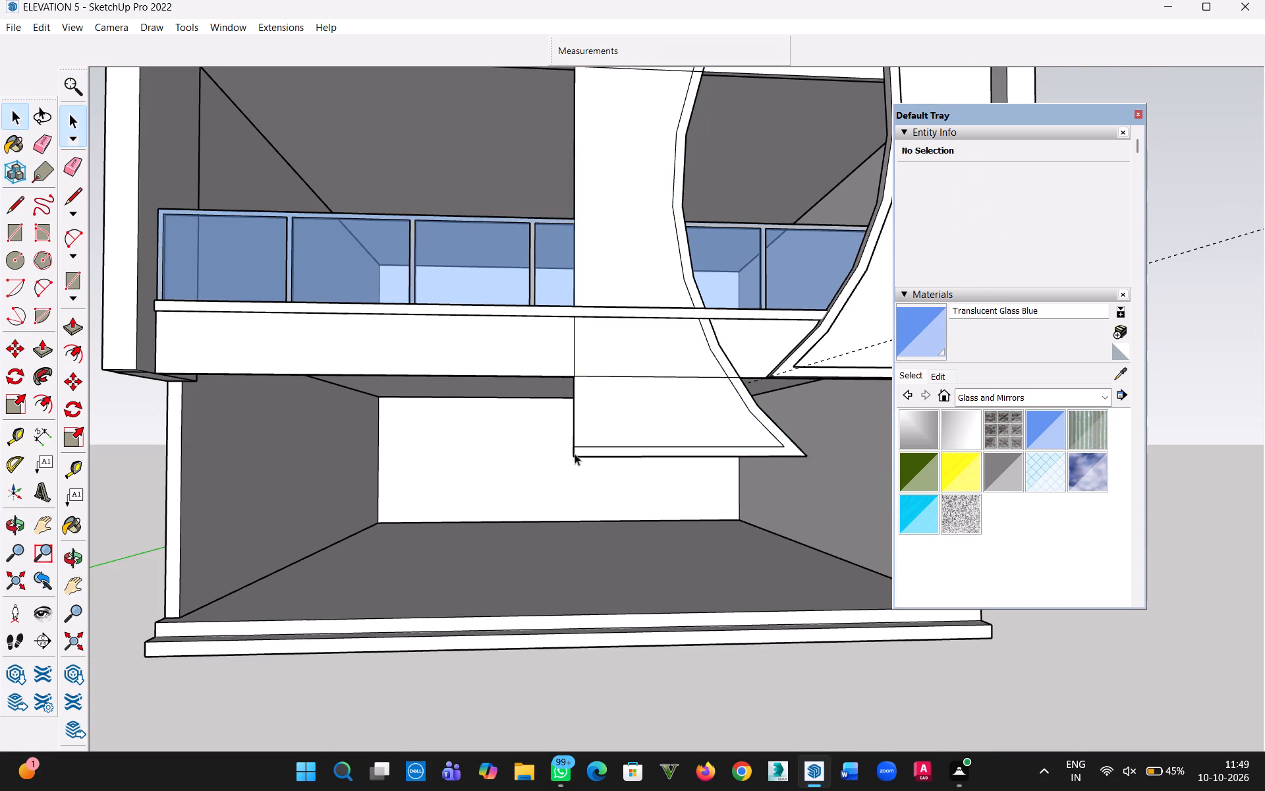
{"action": "middle_click_drag", "start_coordinate": [580, 417], "coordinate": [594, 508]}
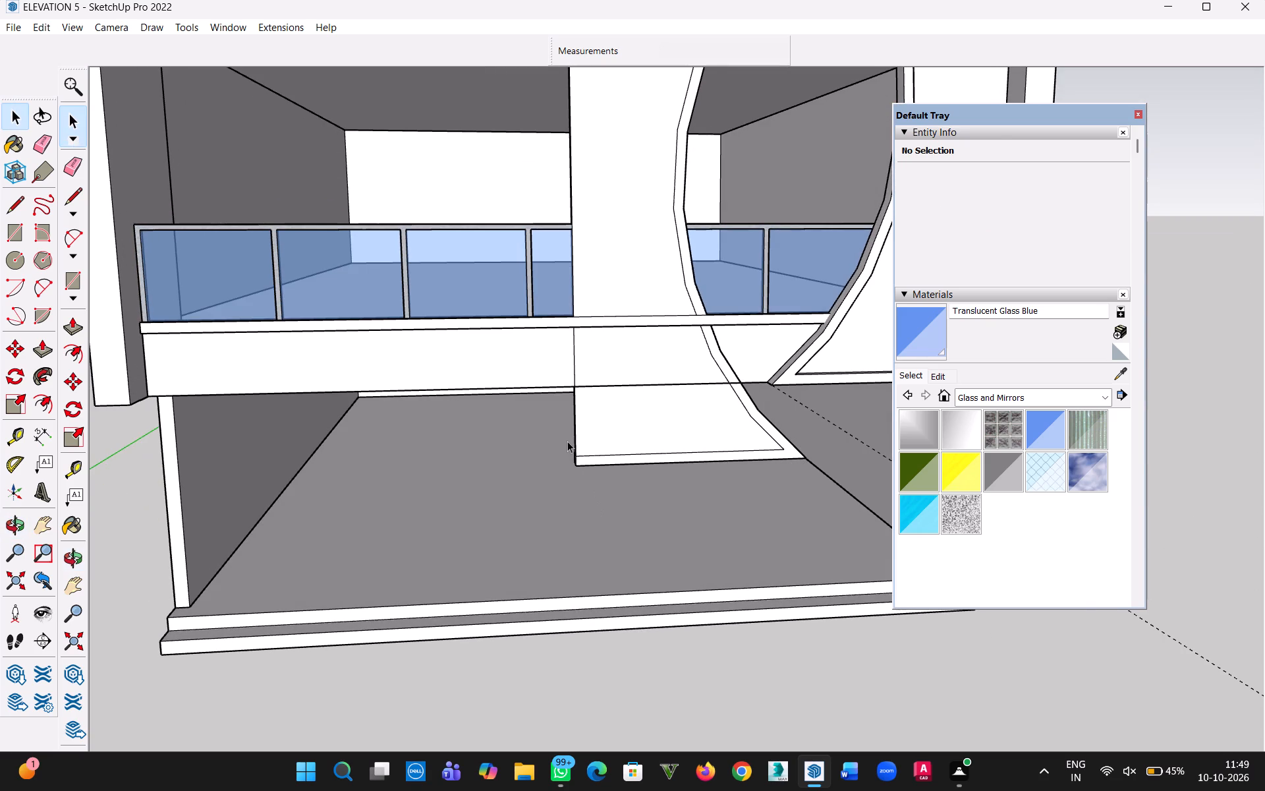
{"action": "scroll", "coordinate": [567, 441], "scroll_direction": "up", "scroll_amount": 4}
{"action": "middle_click_drag", "start_coordinate": [601, 503], "coordinate": [764, 499]}
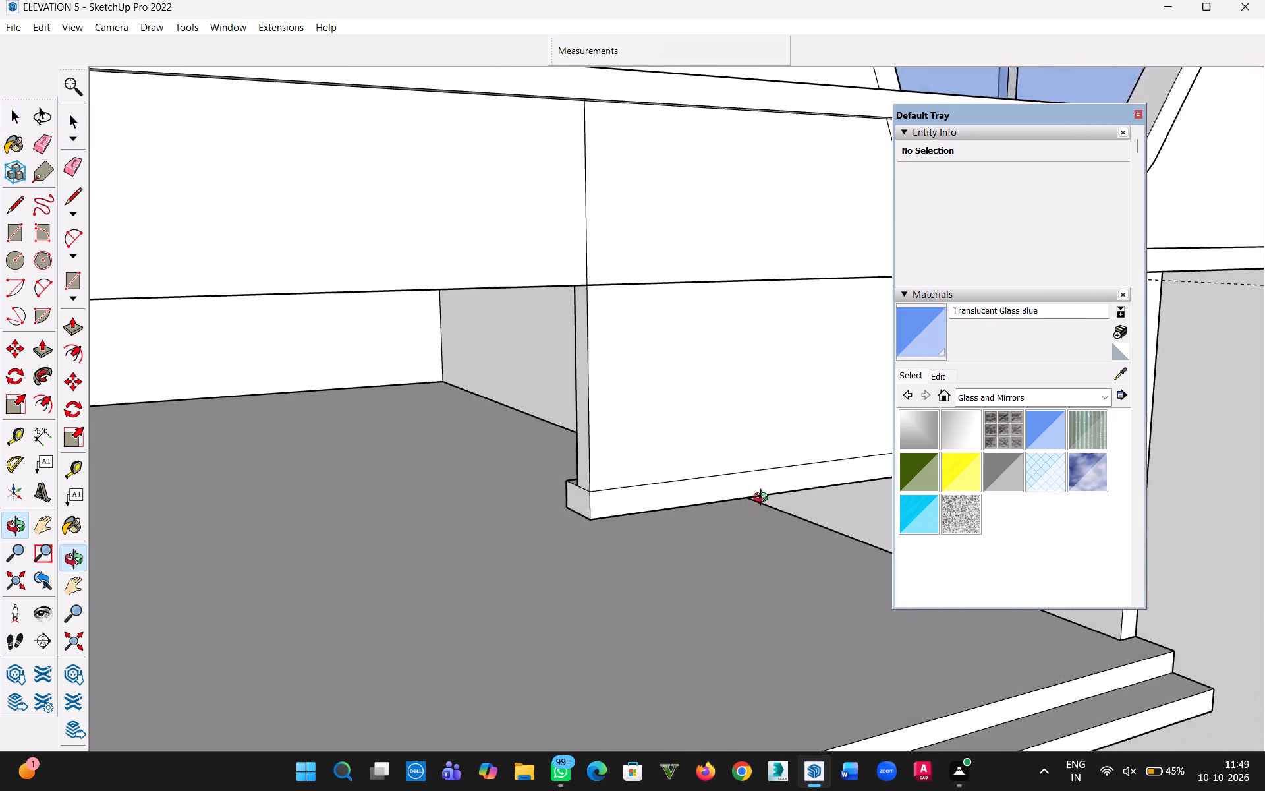
{"action": "middle_click_drag", "start_coordinate": [764, 499], "coordinate": [671, 507]}
{"action": "scroll", "coordinate": [621, 506], "scroll_direction": "down", "scroll_amount": 4}
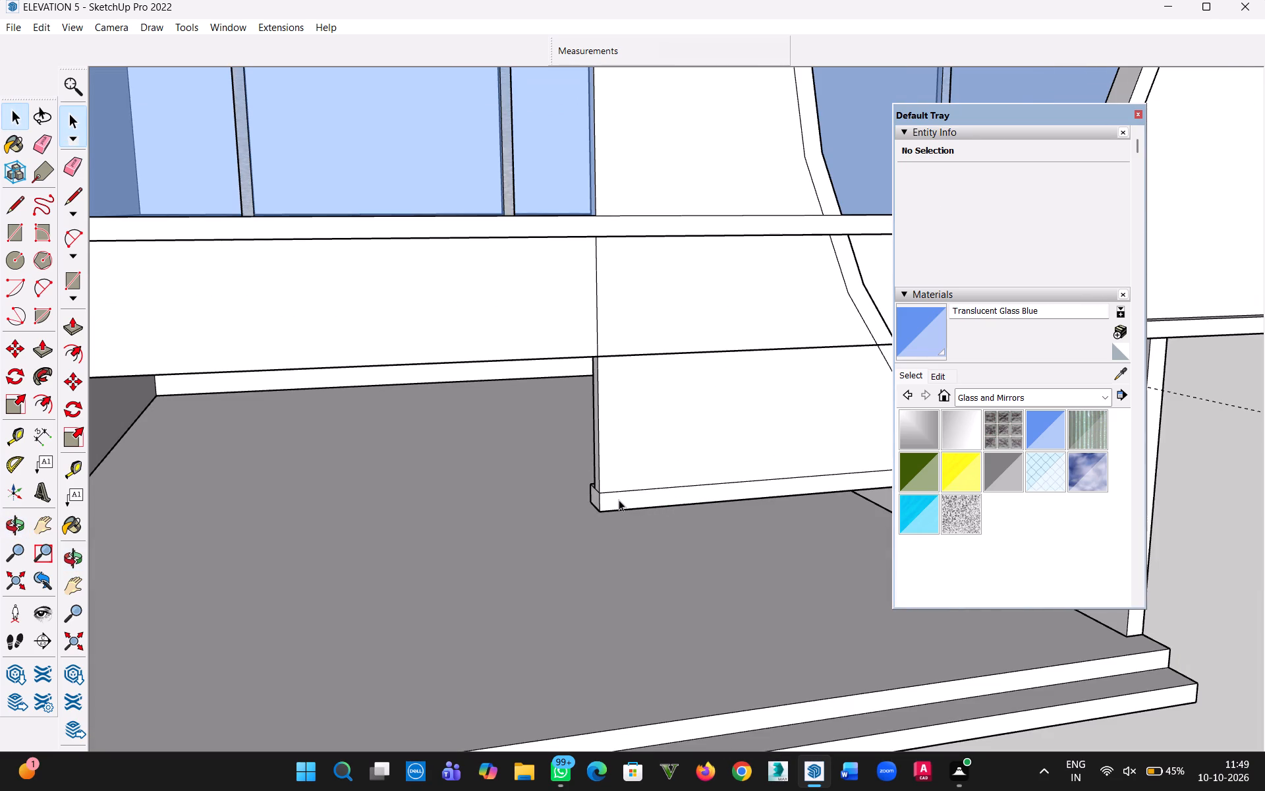
{"action": "key", "text": "p"}
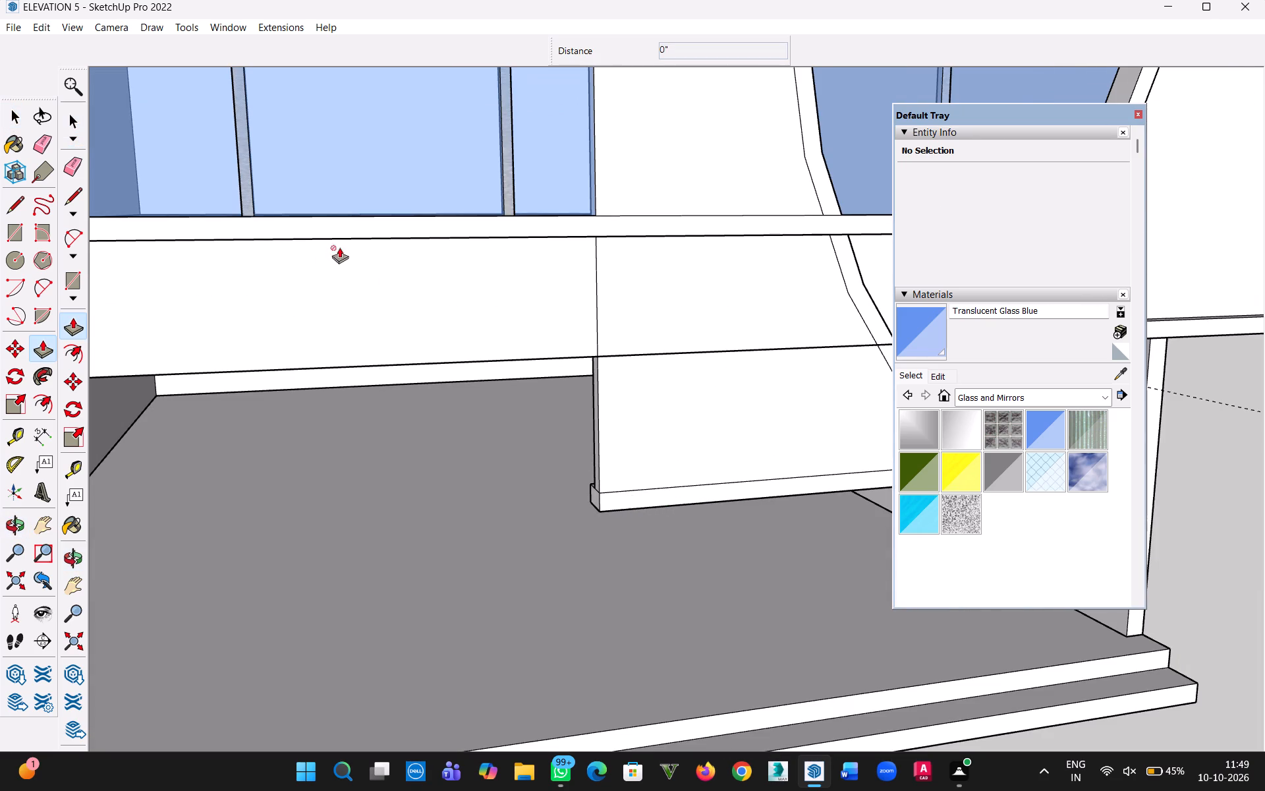
{"action": "scroll", "coordinate": [488, 471], "scroll_direction": "down", "scroll_amount": 7}
{"action": "key", "text": "m"}
{"action": "scroll", "coordinate": [520, 490], "scroll_direction": "up", "scroll_amount": 2}
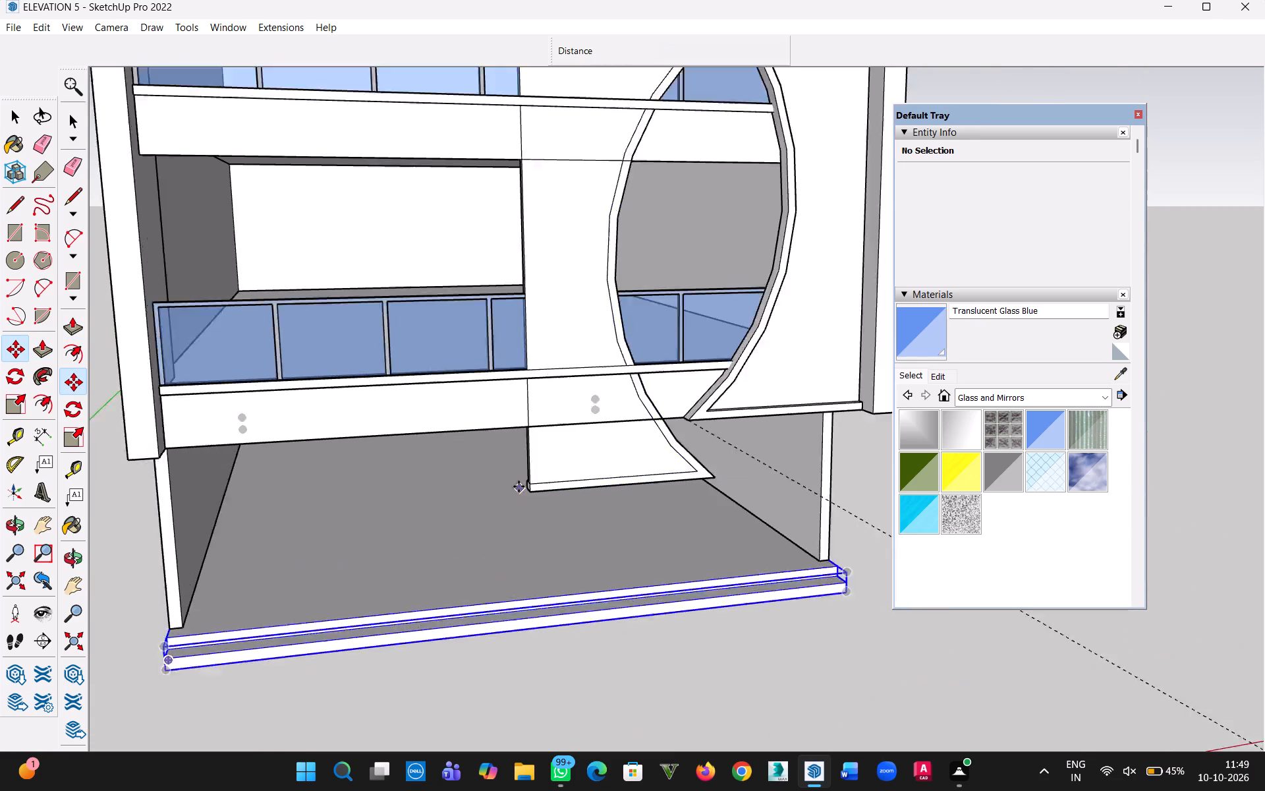
{"action": "scroll", "coordinate": [519, 486], "scroll_direction": "up", "scroll_amount": 2}
{"action": "left_click", "coordinate": [14, 116]}
{"action": "left_click", "coordinate": [362, 513]}
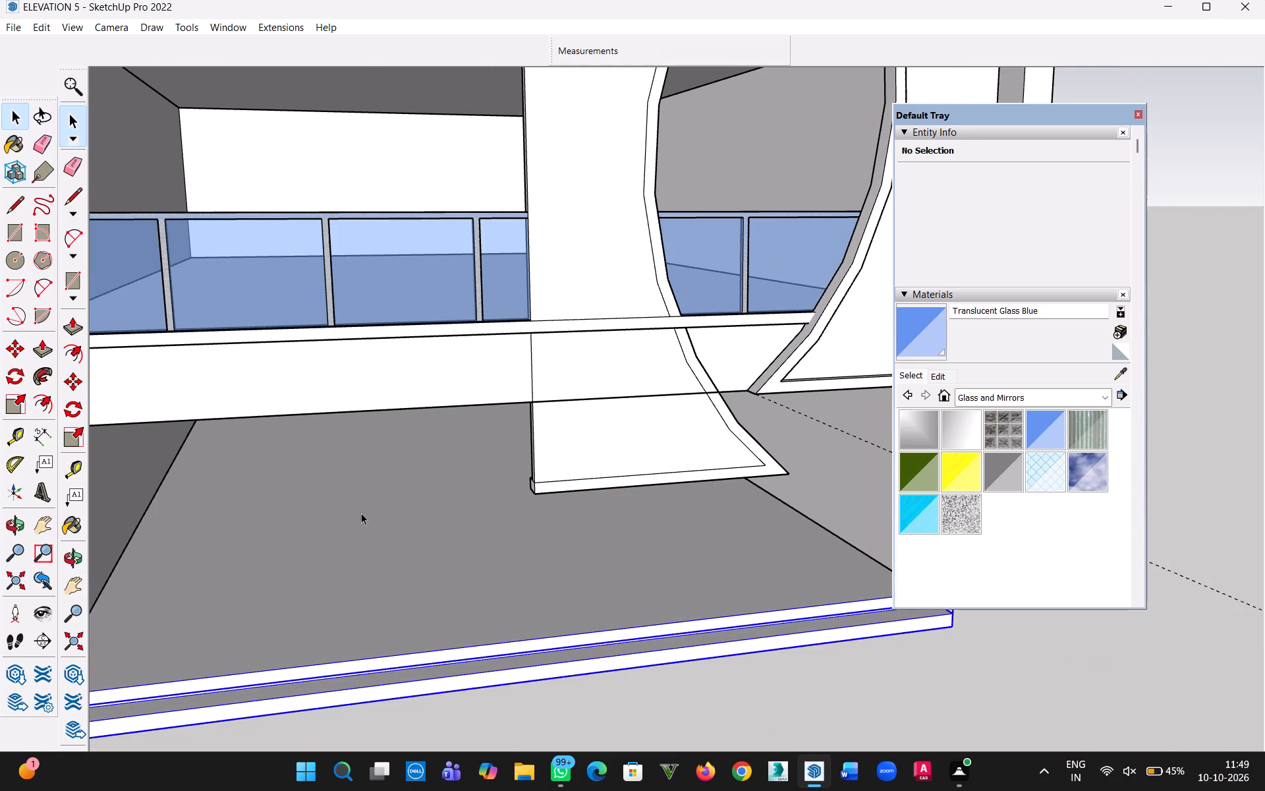
{"action": "scroll", "coordinate": [526, 490], "scroll_direction": "up", "scroll_amount": 3}
{"action": "scroll", "coordinate": [548, 499], "scroll_direction": "down", "scroll_amount": 7}
{"action": "middle_click_drag", "start_coordinate": [507, 488], "coordinate": [613, 503]}
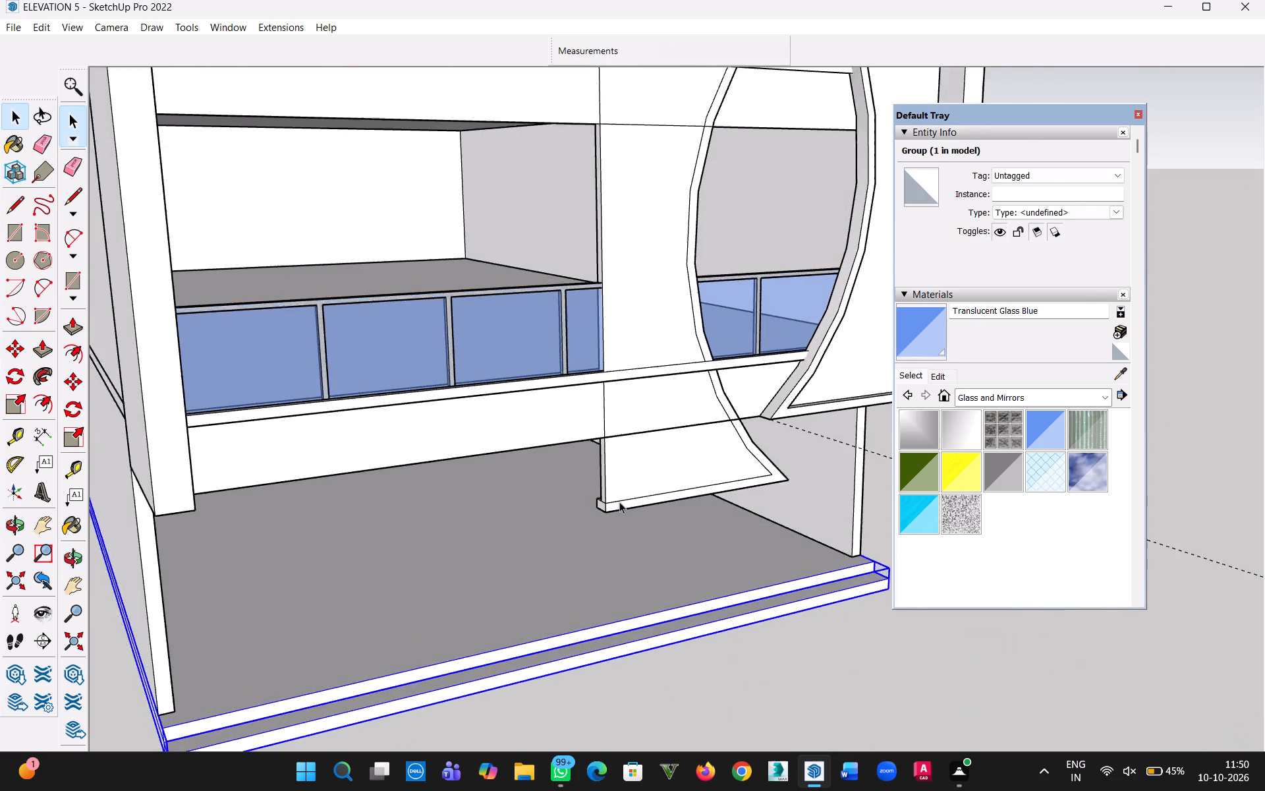
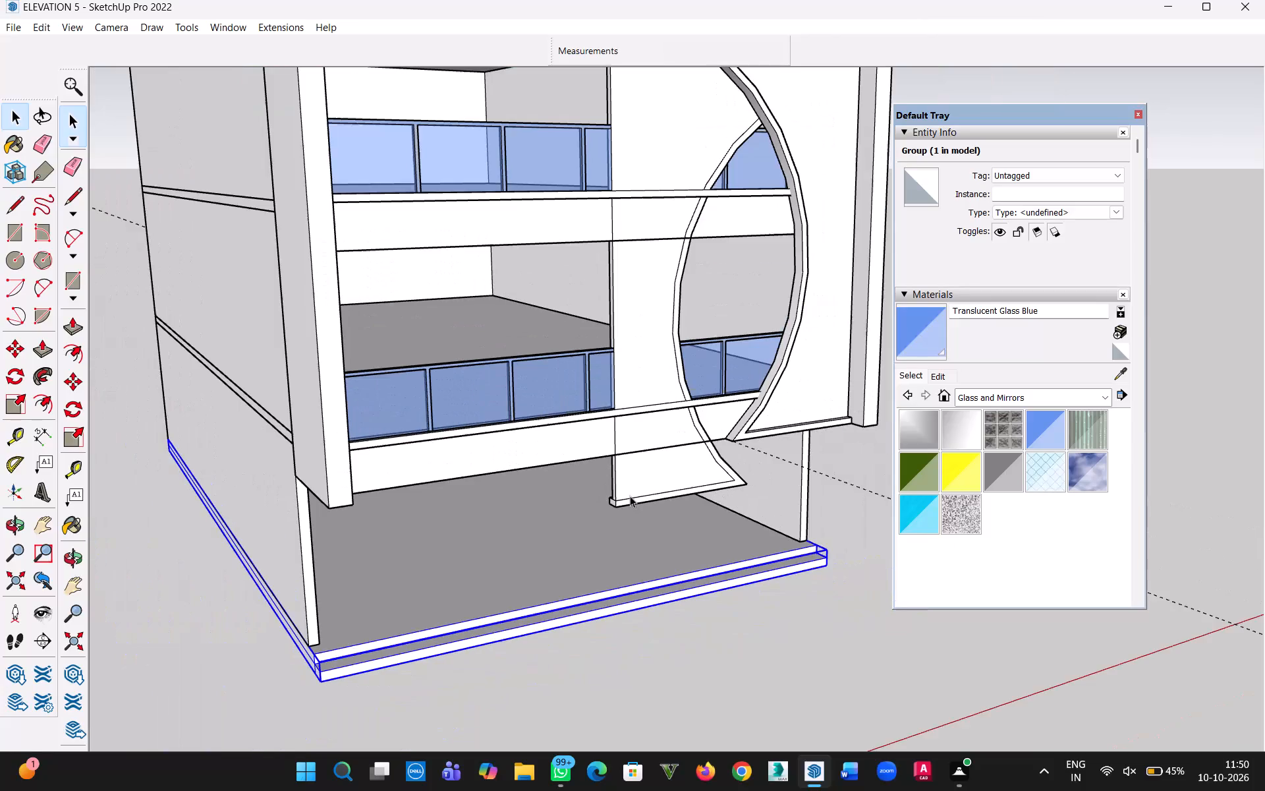
Examine the pointed lower end of the curved front panel where it hangs below the balcony slab.
{"action": "scroll", "coordinate": [623, 485], "scroll_direction": "down", "scroll_amount": 4}
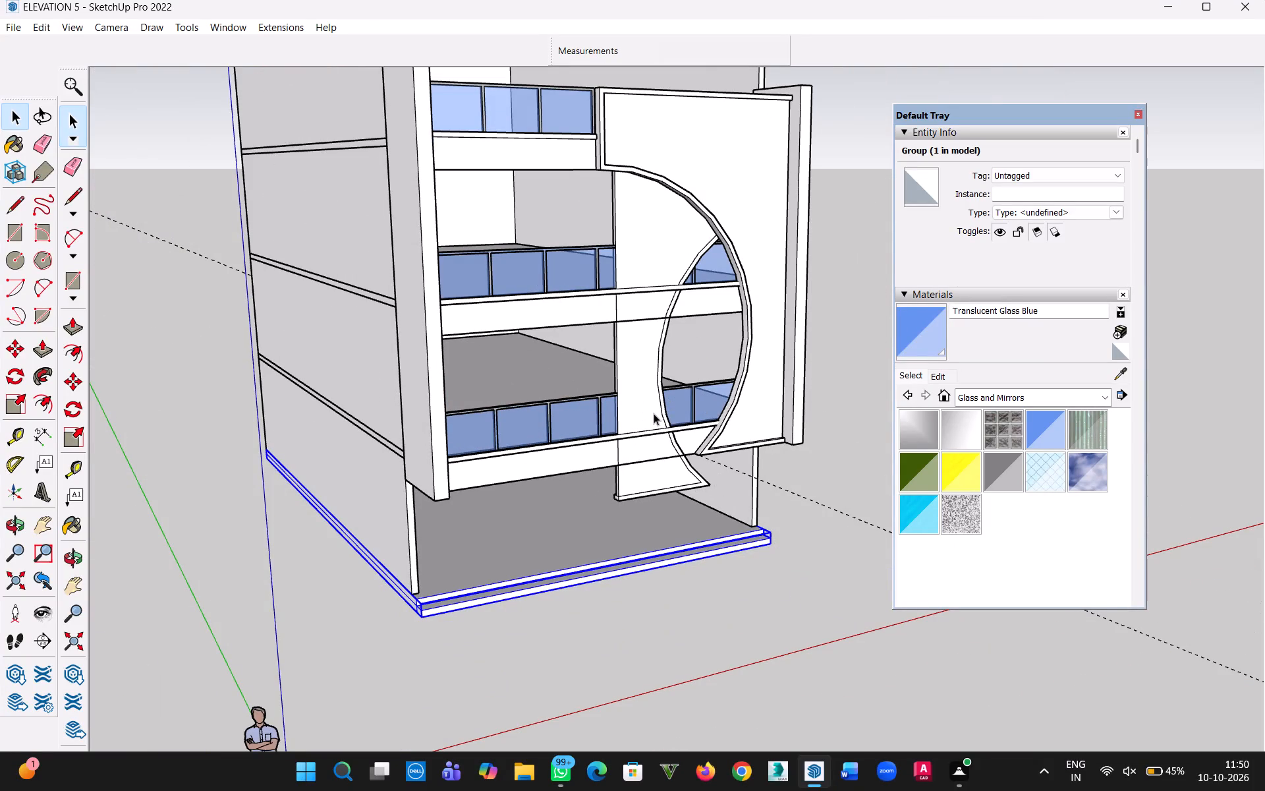
{"action": "middle_click_drag", "start_coordinate": [723, 461], "coordinate": [430, 500]}
{"action": "scroll", "coordinate": [675, 472], "scroll_direction": "up", "scroll_amount": 8}
{"action": "middle_click_drag", "start_coordinate": [620, 484], "coordinate": [528, 493]}
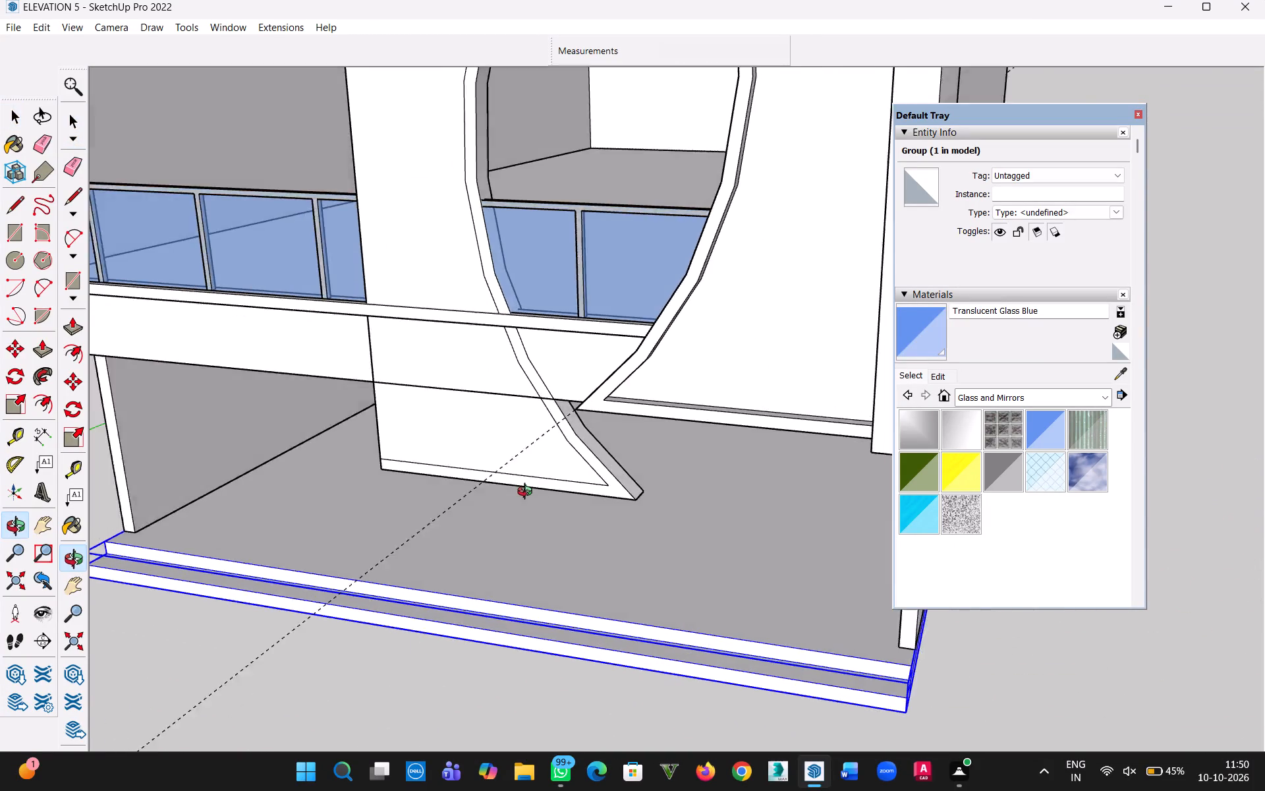
{"action": "middle_click_drag", "start_coordinate": [528, 493], "coordinate": [432, 493]}
{"action": "scroll", "coordinate": [658, 477], "scroll_direction": "up", "scroll_amount": 6}
{"action": "left_click", "coordinate": [629, 512]}
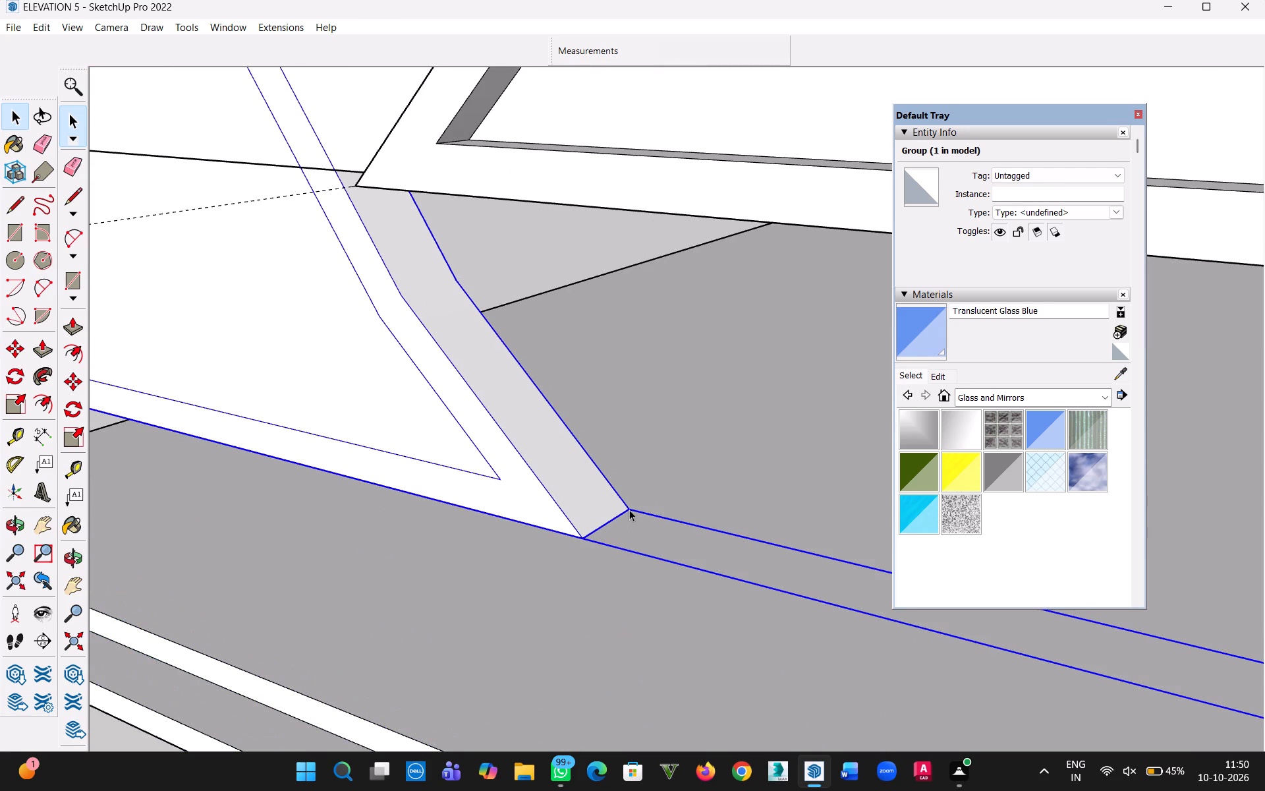
{"action": "left_click", "coordinate": [621, 459]}
{"action": "scroll", "coordinate": [542, 437], "scroll_direction": "down", "scroll_amount": 6}
{"action": "middle_click_drag", "start_coordinate": [520, 441], "coordinate": [580, 513]}
{"action": "scroll", "coordinate": [437, 419], "scroll_direction": "down", "scroll_amount": 3}
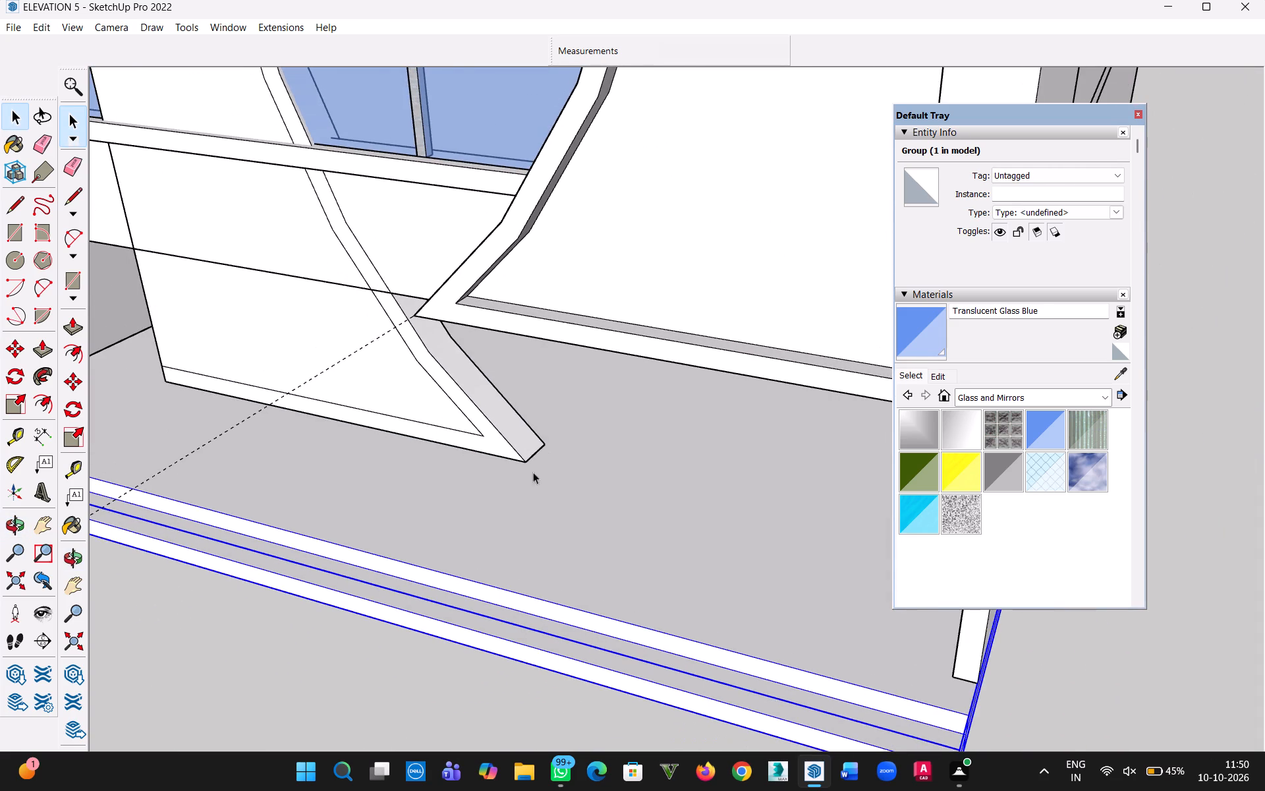
{"action": "middle_click_drag", "start_coordinate": [544, 476], "coordinate": [587, 487]}
{"action": "scroll", "coordinate": [437, 458], "scroll_direction": "down", "scroll_amount": 1}
{"action": "middle_click_drag", "start_coordinate": [437, 459], "coordinate": [520, 502]}
{"action": "scroll", "coordinate": [521, 504], "scroll_direction": "down", "scroll_amount": 5}
Undo the flipped panel copy and the extrusions of the curved front panel and its border, and leave the group.
{"action": "key", "text": "ctrl+z"}
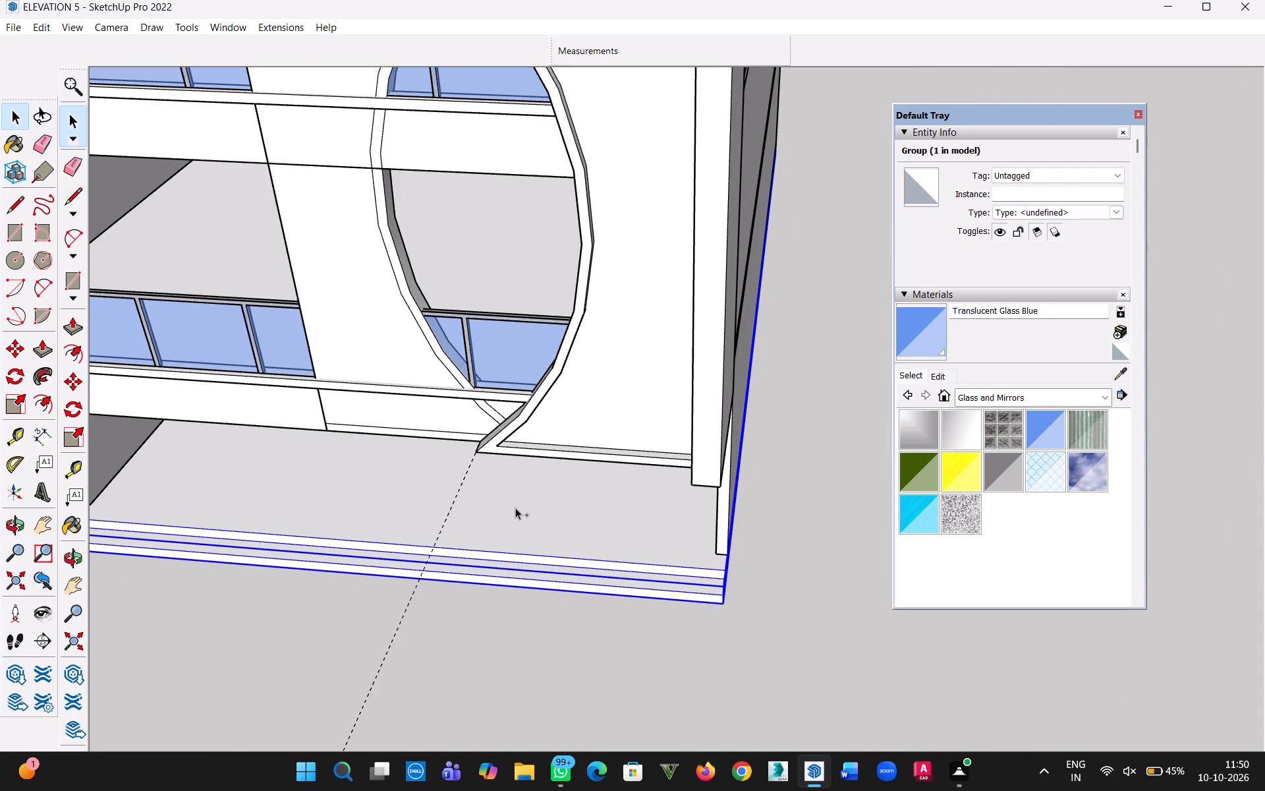
{"action": "key", "text": "ctrl+z"}
{"action": "key", "text": "ctrl+z"}
{"action": "key", "text": "ctrl+z"}
{"action": "key", "text": "ctrl+z"}
{"action": "key", "text": "ctrl+z"}
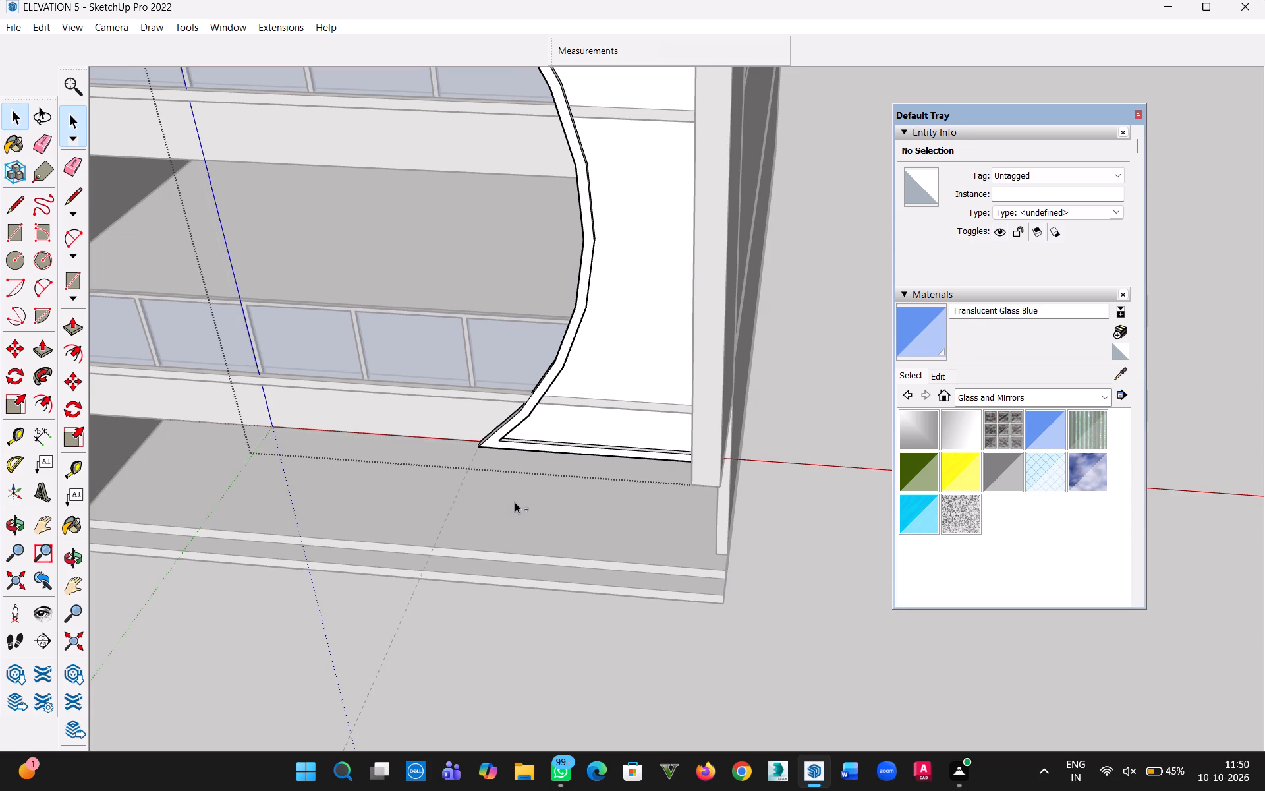
{"action": "key", "text": "ctrl+z"}
{"action": "key", "text": "ctrl+z"}
{"action": "key", "text": "ctrl+z"}
{"action": "key", "text": "ctrl+z"}
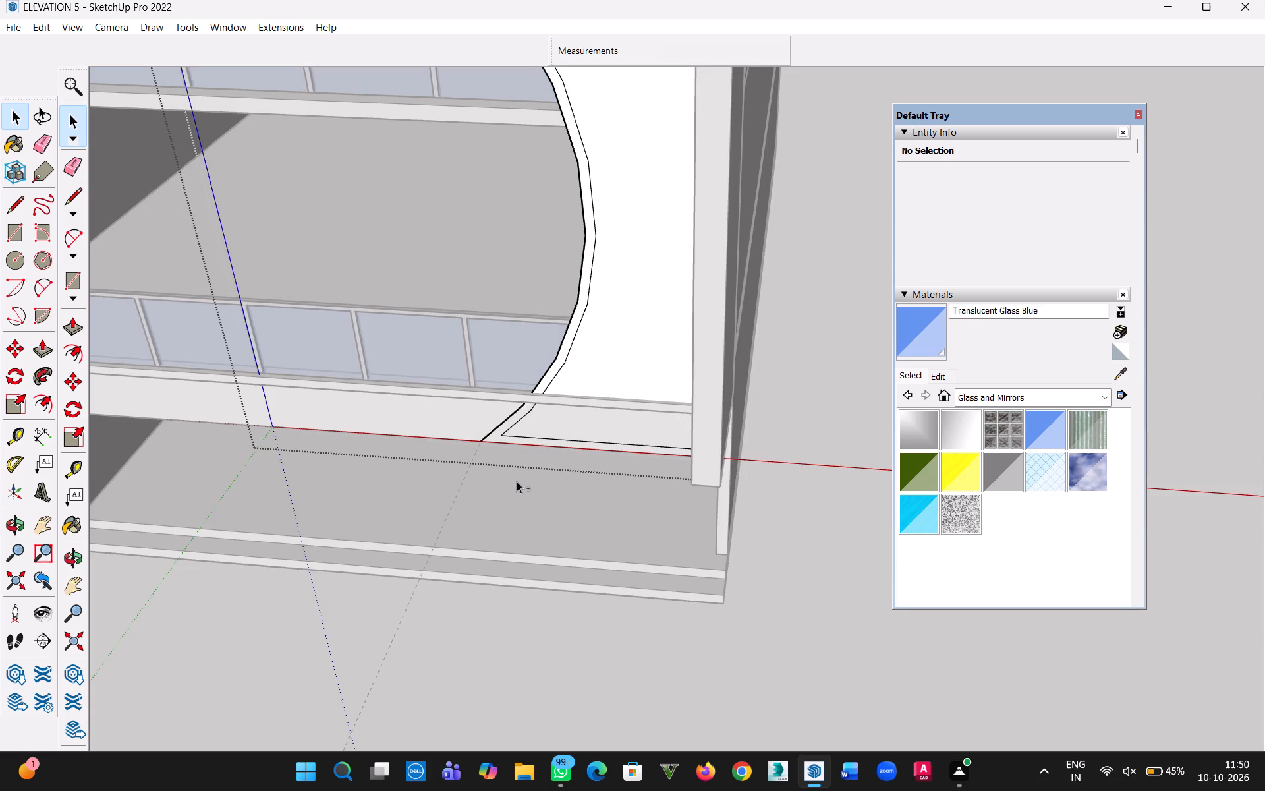
{"action": "scroll", "coordinate": [397, 321], "scroll_direction": "down", "scroll_amount": 14}
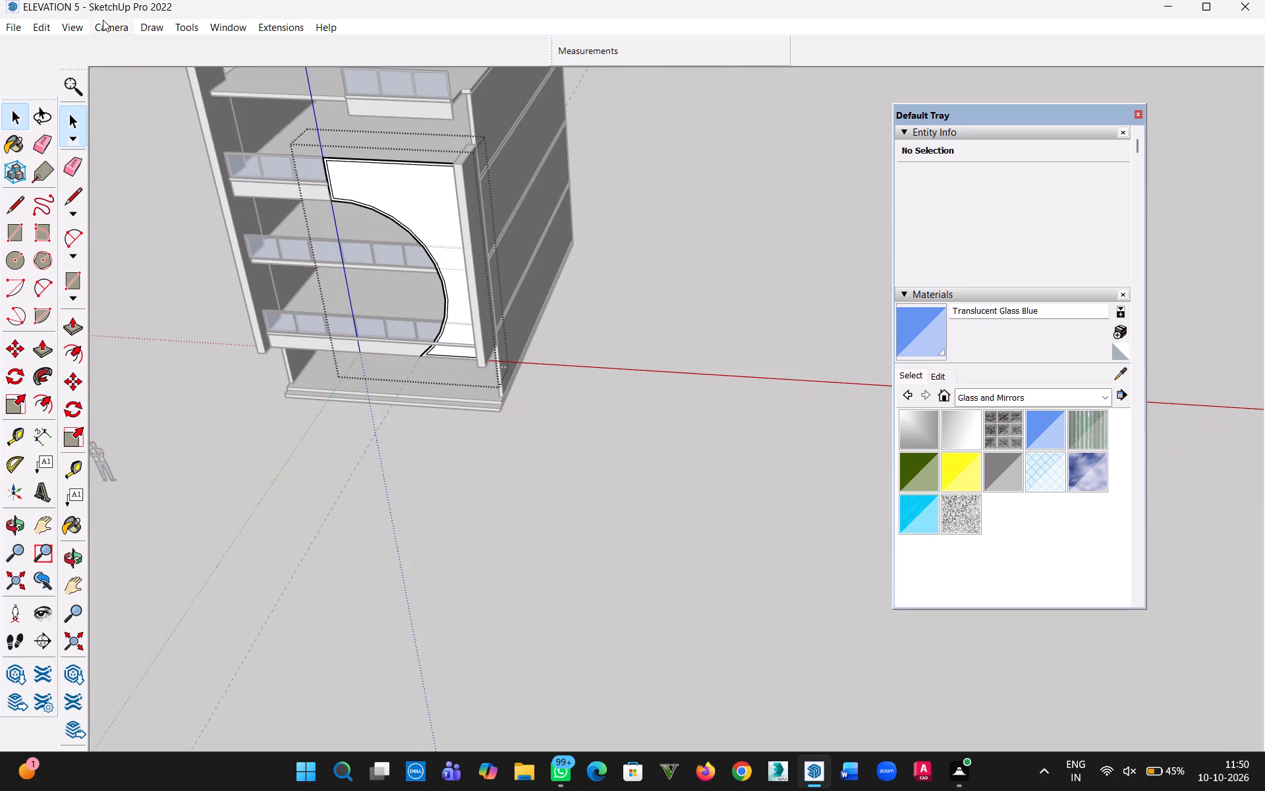
{"action": "left_click", "coordinate": [23, 122]}
{"action": "left_click", "coordinate": [711, 197]}
Rotate a copy of the curved front panel group 180 degrees about a vertical axis at its top edge's midpoint.
{"action": "middle_click_drag", "start_coordinate": [573, 256], "coordinate": [602, 262]}
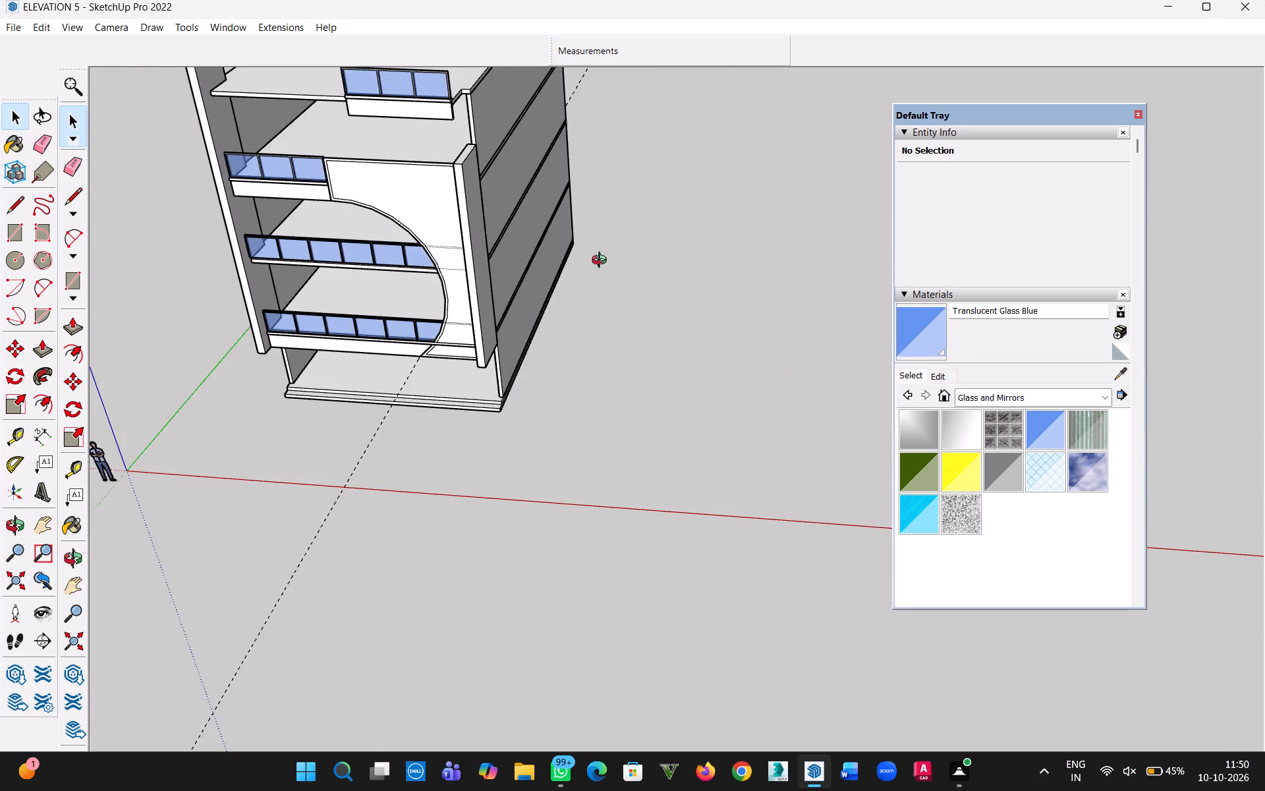
{"action": "middle_click_drag", "start_coordinate": [602, 262], "coordinate": [878, 224]}
{"action": "scroll", "coordinate": [515, 286], "scroll_direction": "up", "scroll_amount": 4}
{"action": "middle_click_drag", "start_coordinate": [451, 347], "coordinate": [402, 312]}
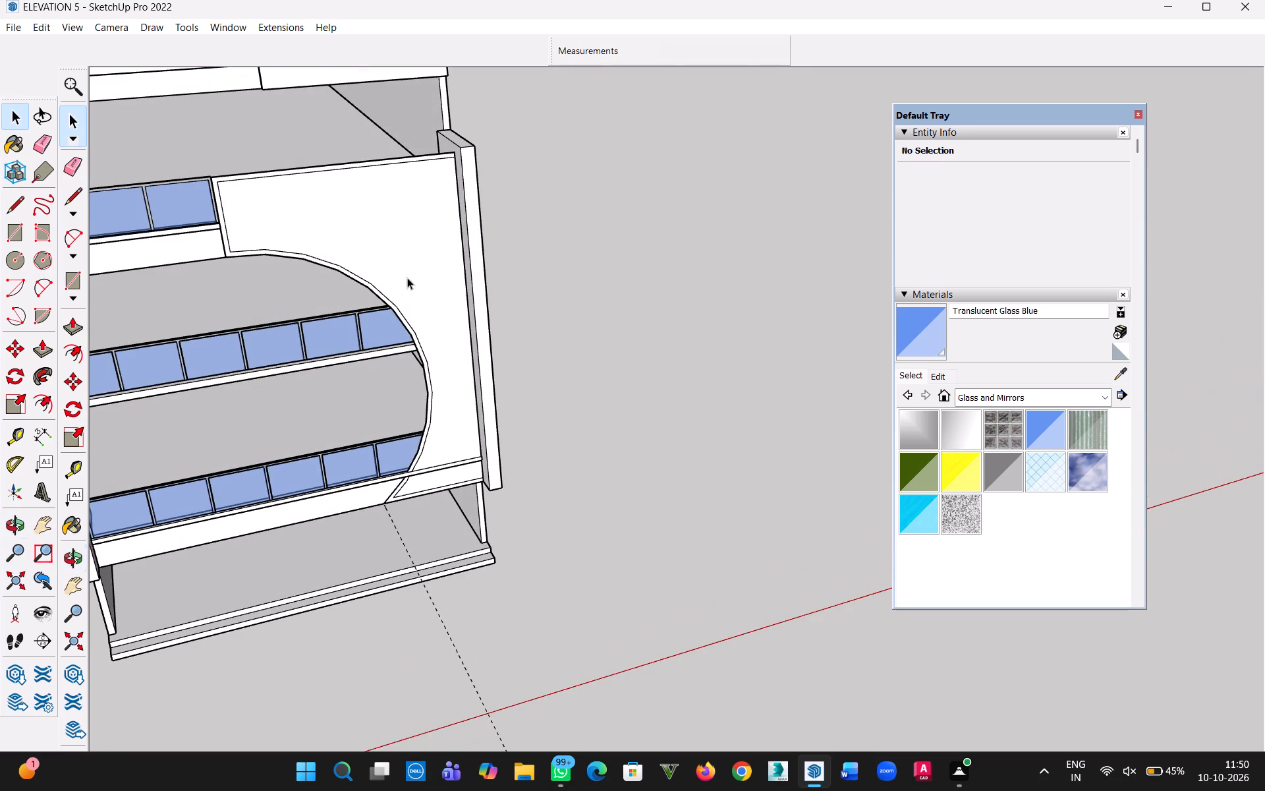
{"action": "left_click", "coordinate": [417, 257]}
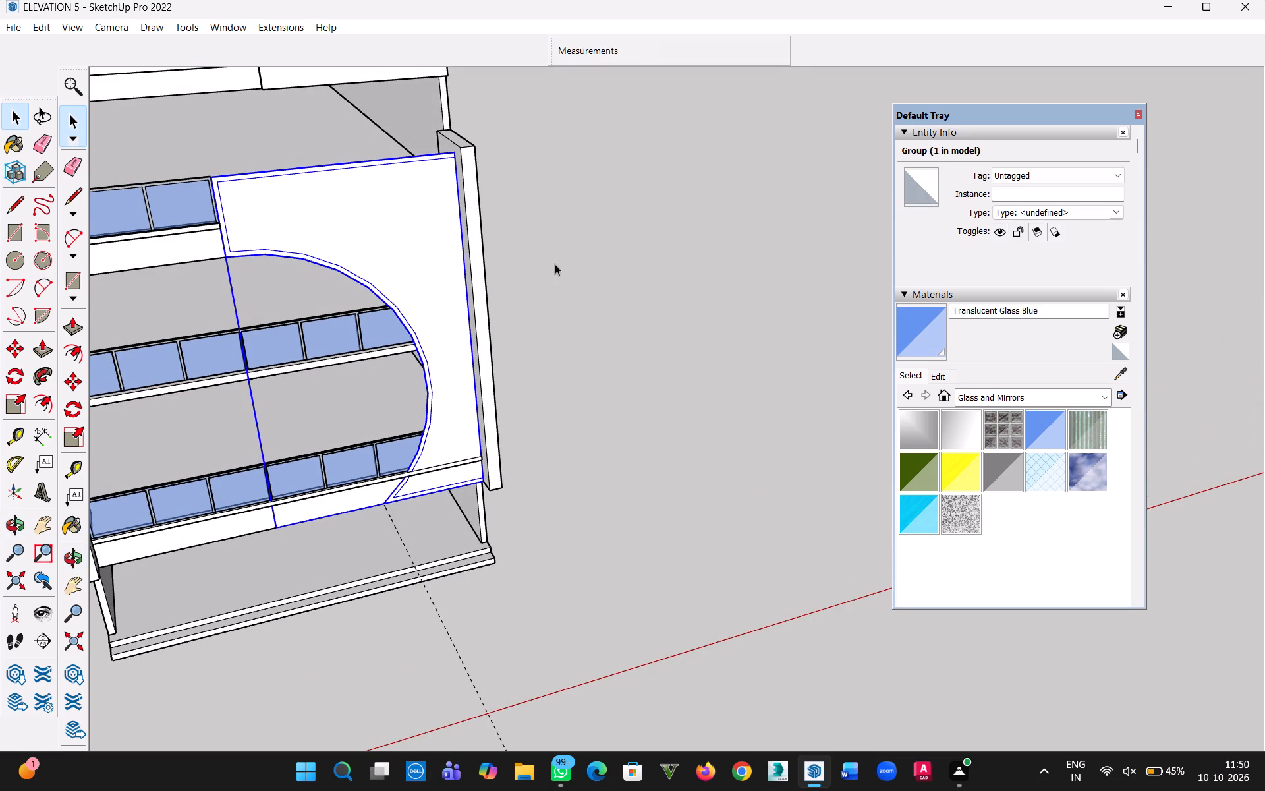
{"action": "middle_click_drag", "start_coordinate": [468, 254], "coordinate": [467, 531]}
{"action": "key", "text": "h"}
{"action": "left_click_drag", "start_coordinate": [490, 432], "coordinate": [743, 362]}
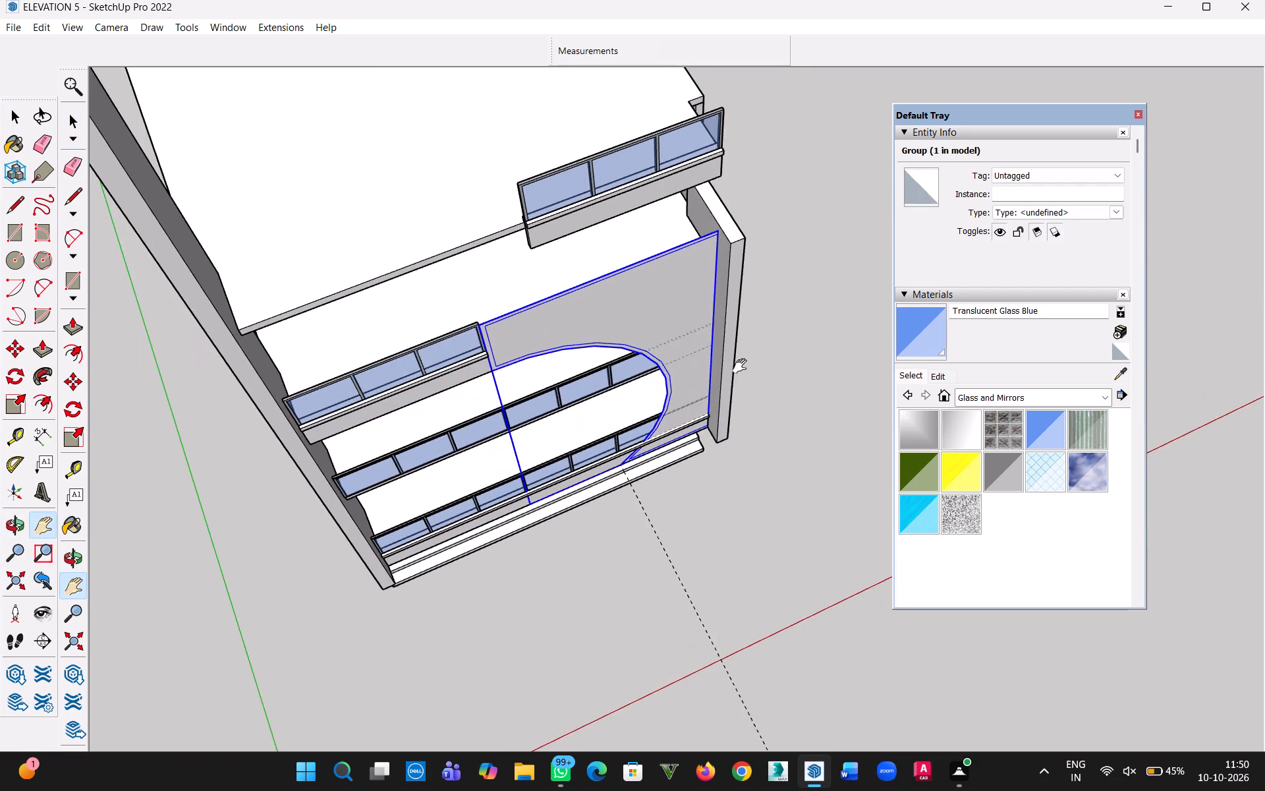
{"action": "middle_click_drag", "start_coordinate": [733, 372], "coordinate": [609, 382]}
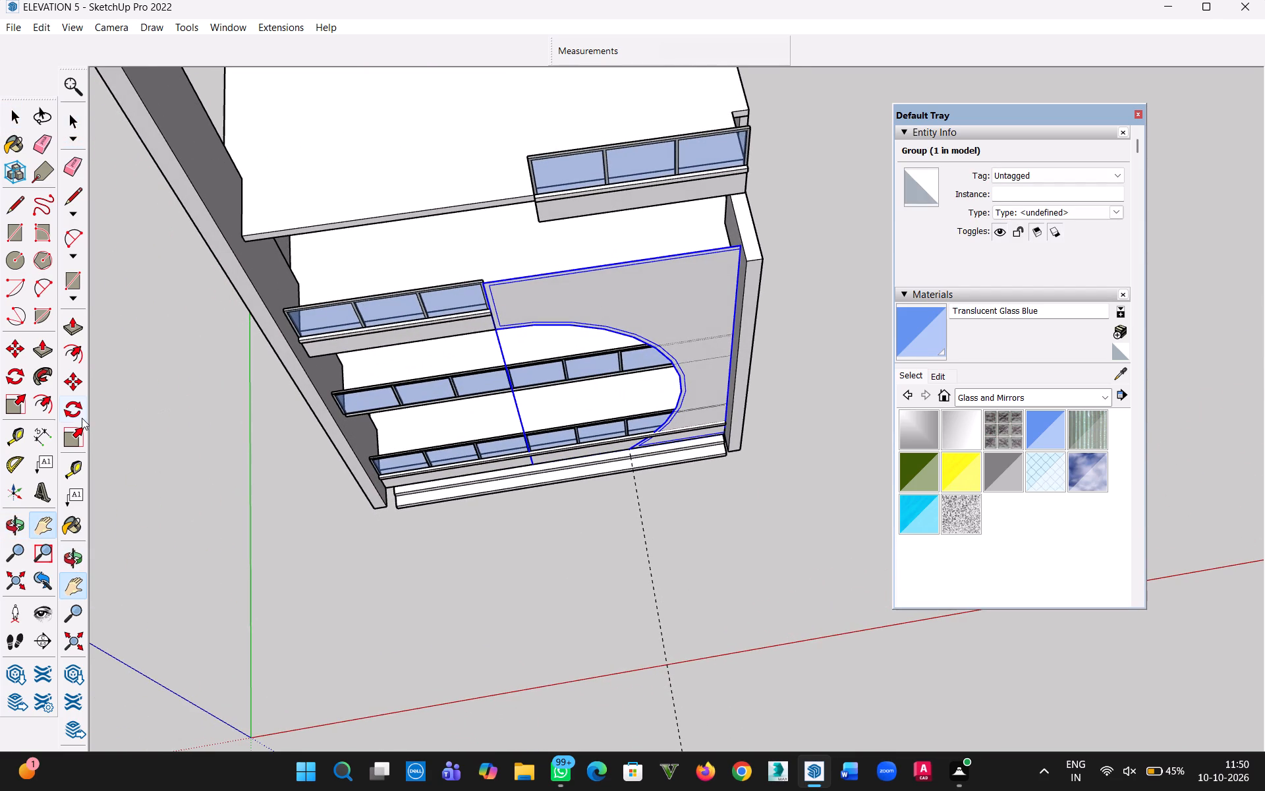
{"action": "left_click", "coordinate": [71, 411]}
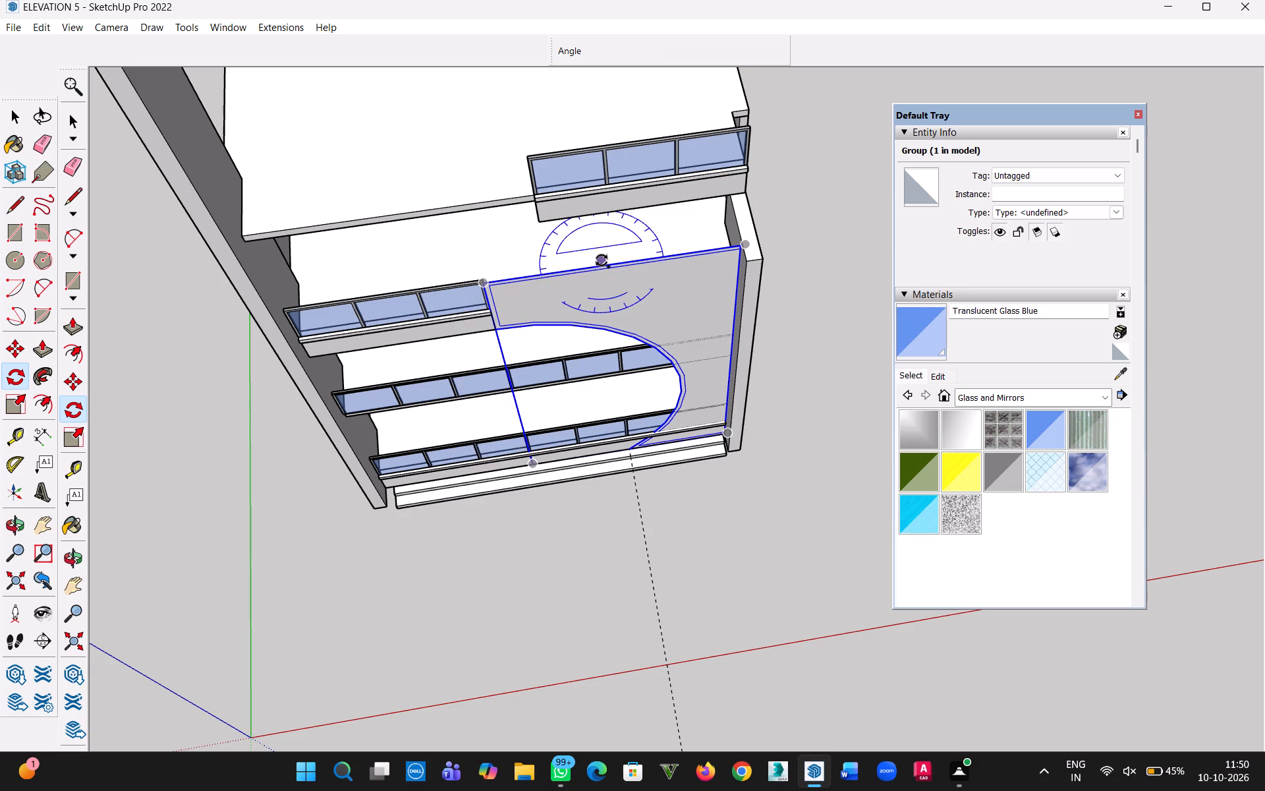
{"action": "left_click", "coordinate": [602, 261]}
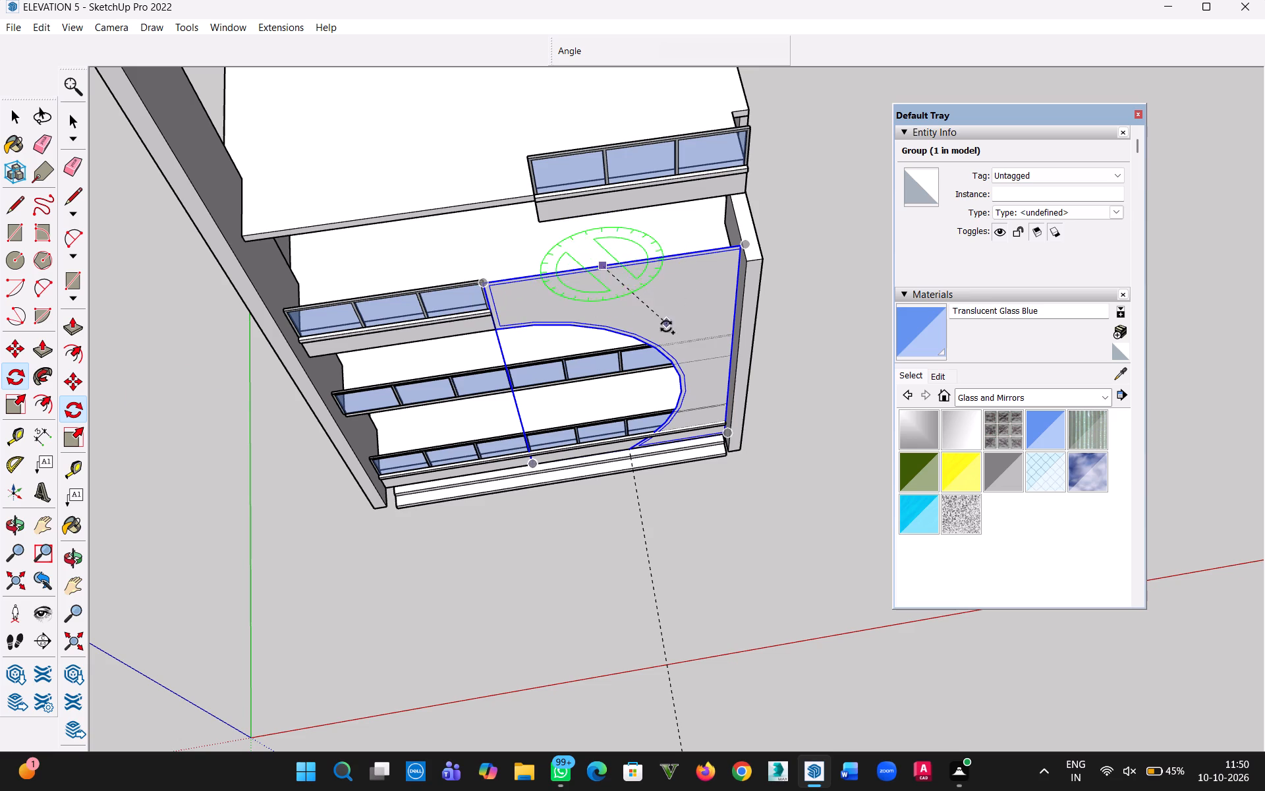
{"action": "left_click", "coordinate": [858, 241]}
{"action": "key", "text": "Escape"}
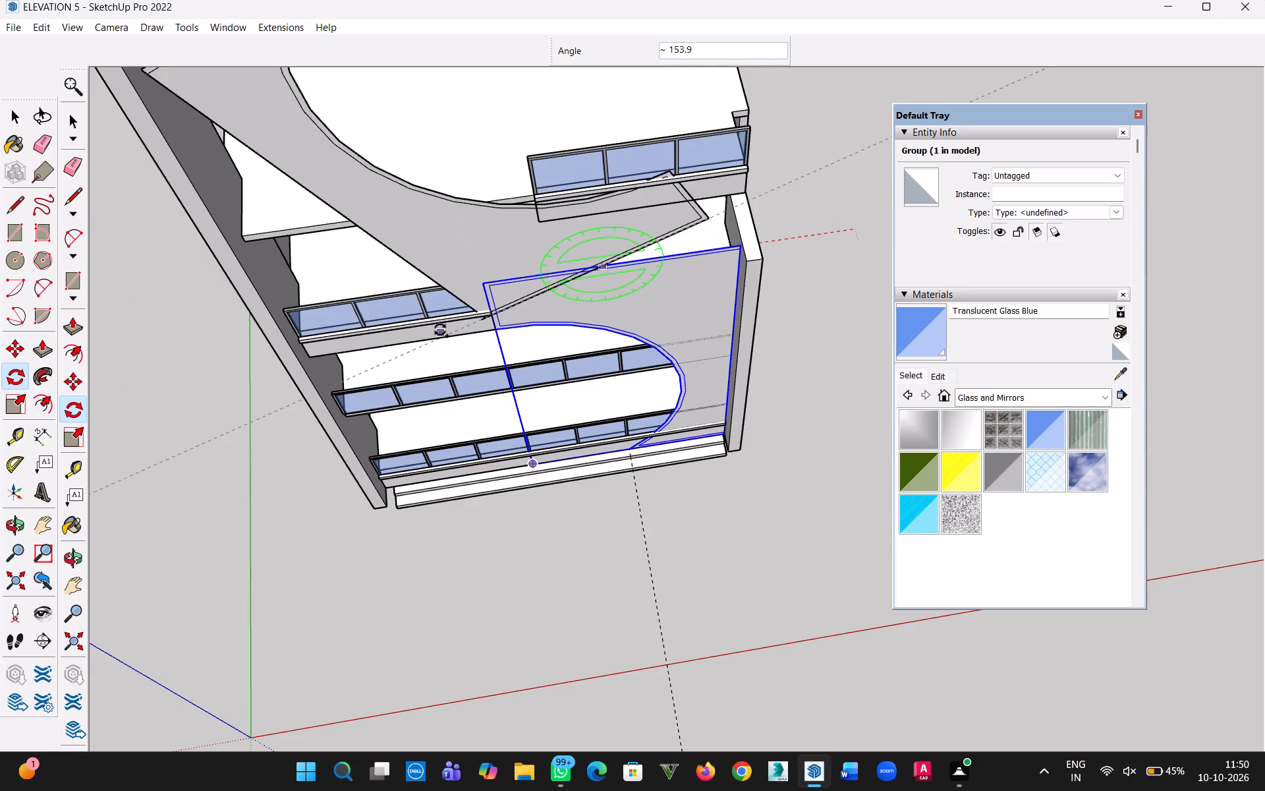
{"action": "left_click", "coordinate": [611, 257]}
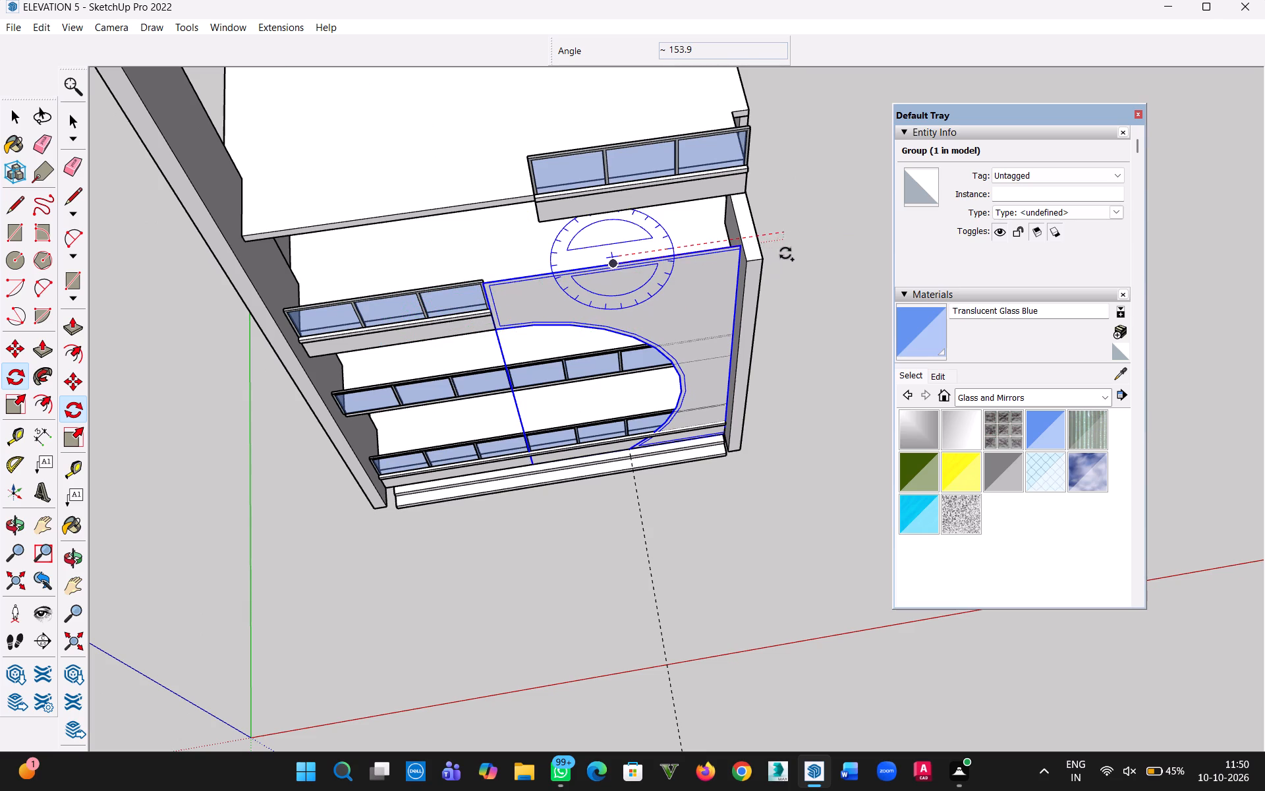
{"action": "left_click", "coordinate": [795, 239]}
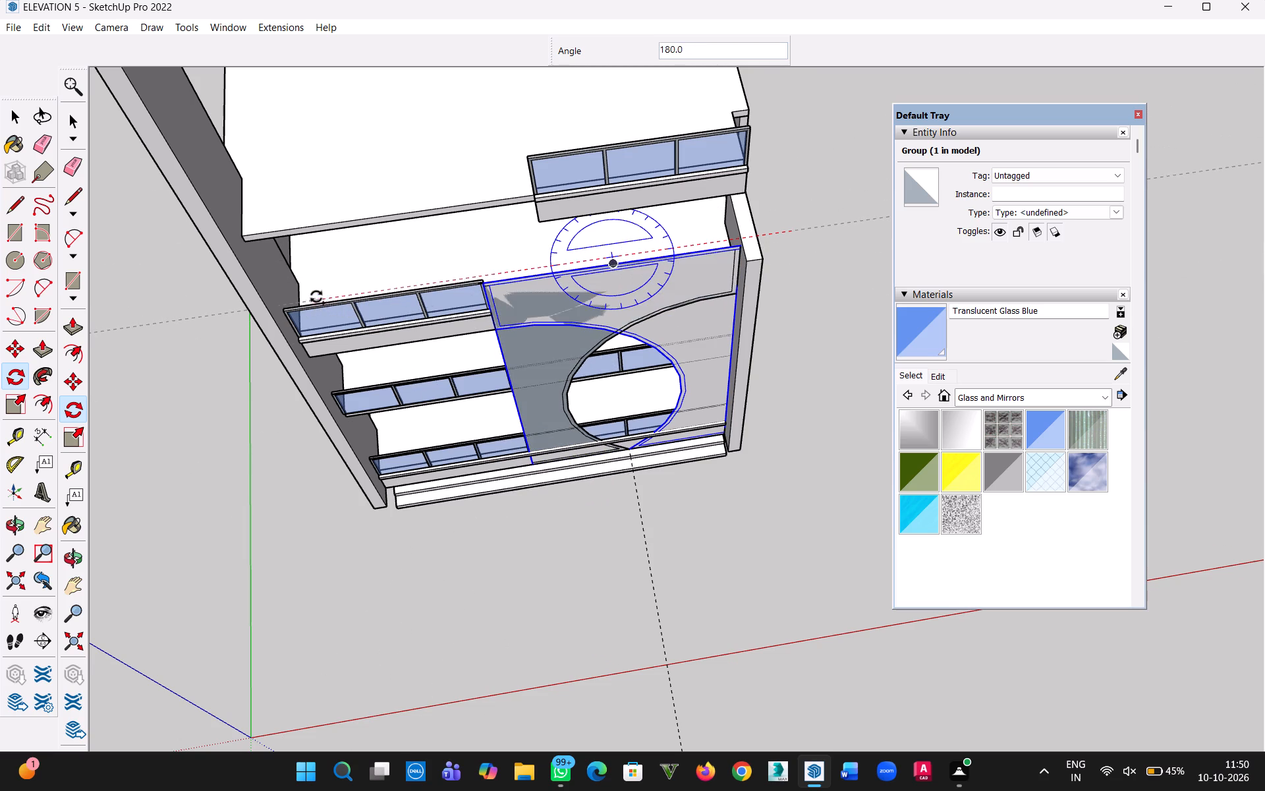
{"action": "left_click", "coordinate": [186, 317]}
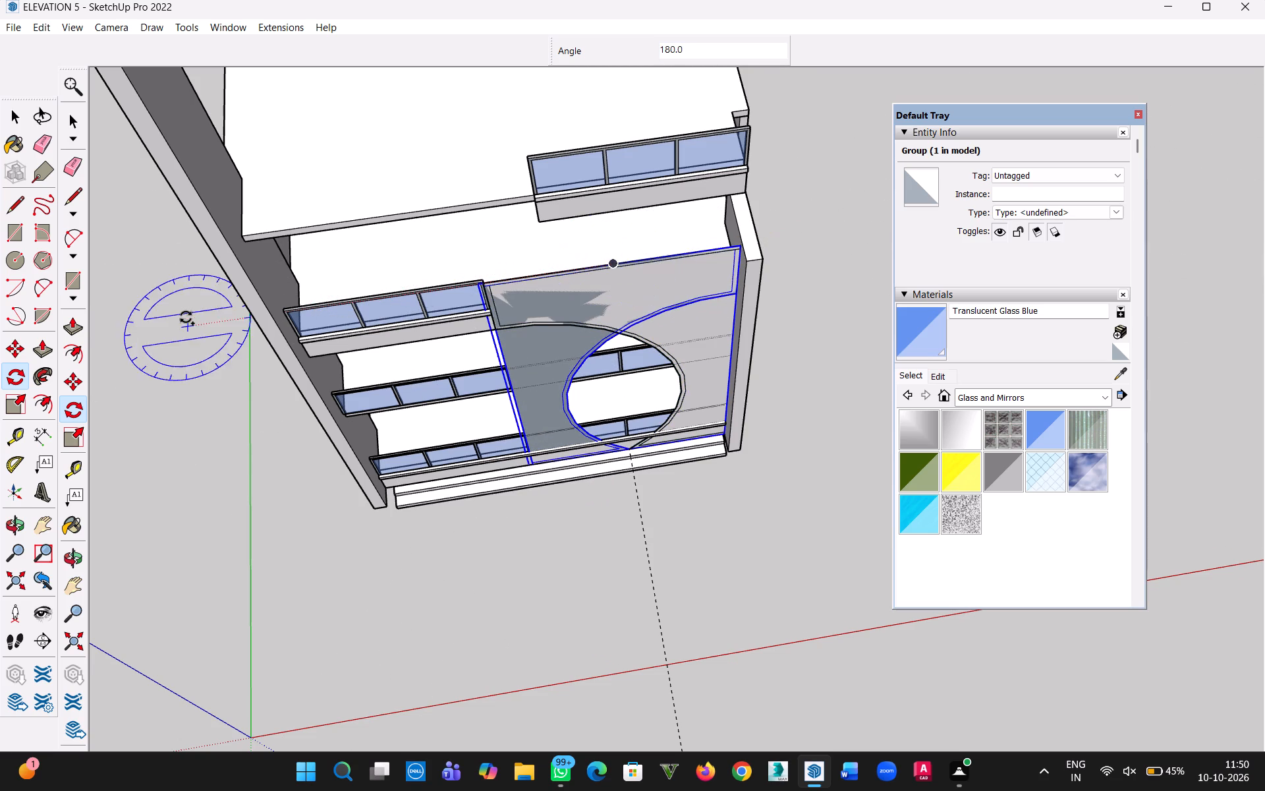
{"action": "left_click", "coordinate": [15, 121]}
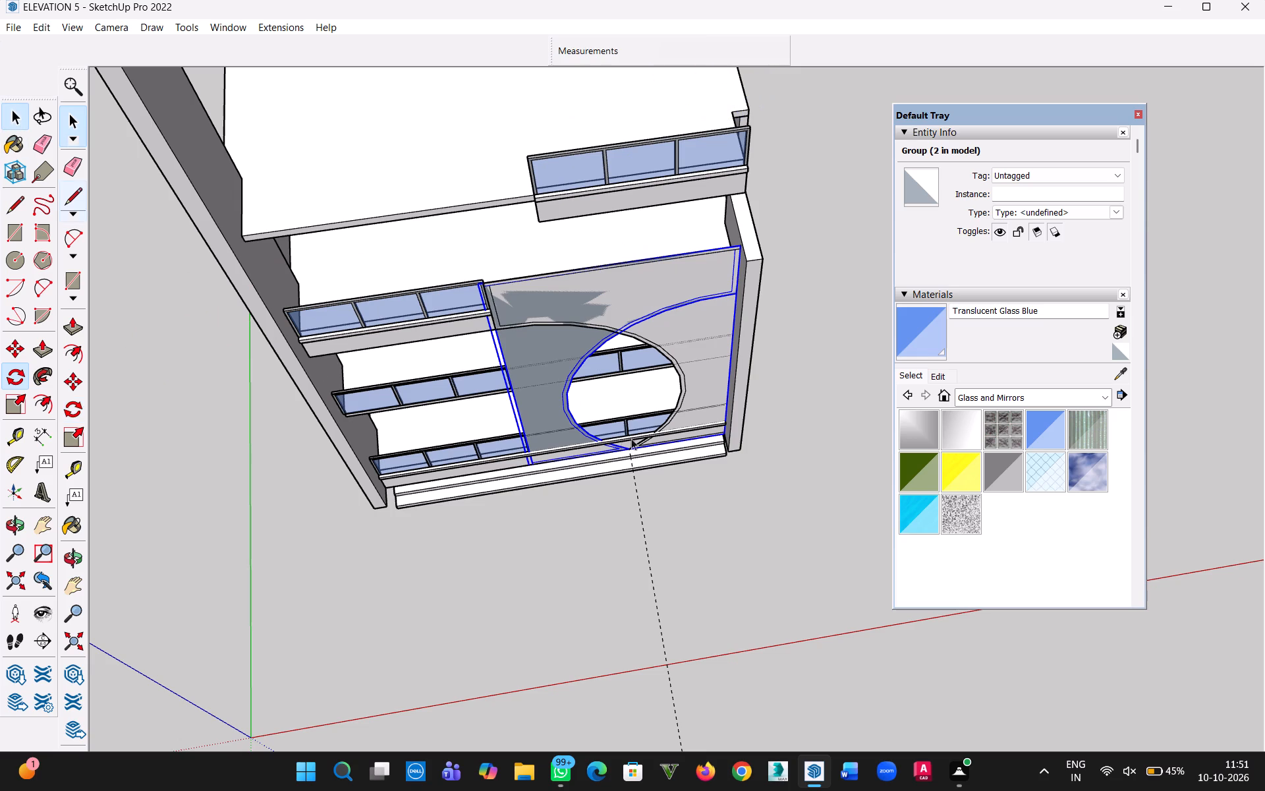
{"action": "left_click", "coordinate": [722, 485]}
Move the flipped panel copy by its lower corner to the second balcony slab's underside corner beside the tall side wall.
{"action": "left_click", "coordinate": [558, 368]}
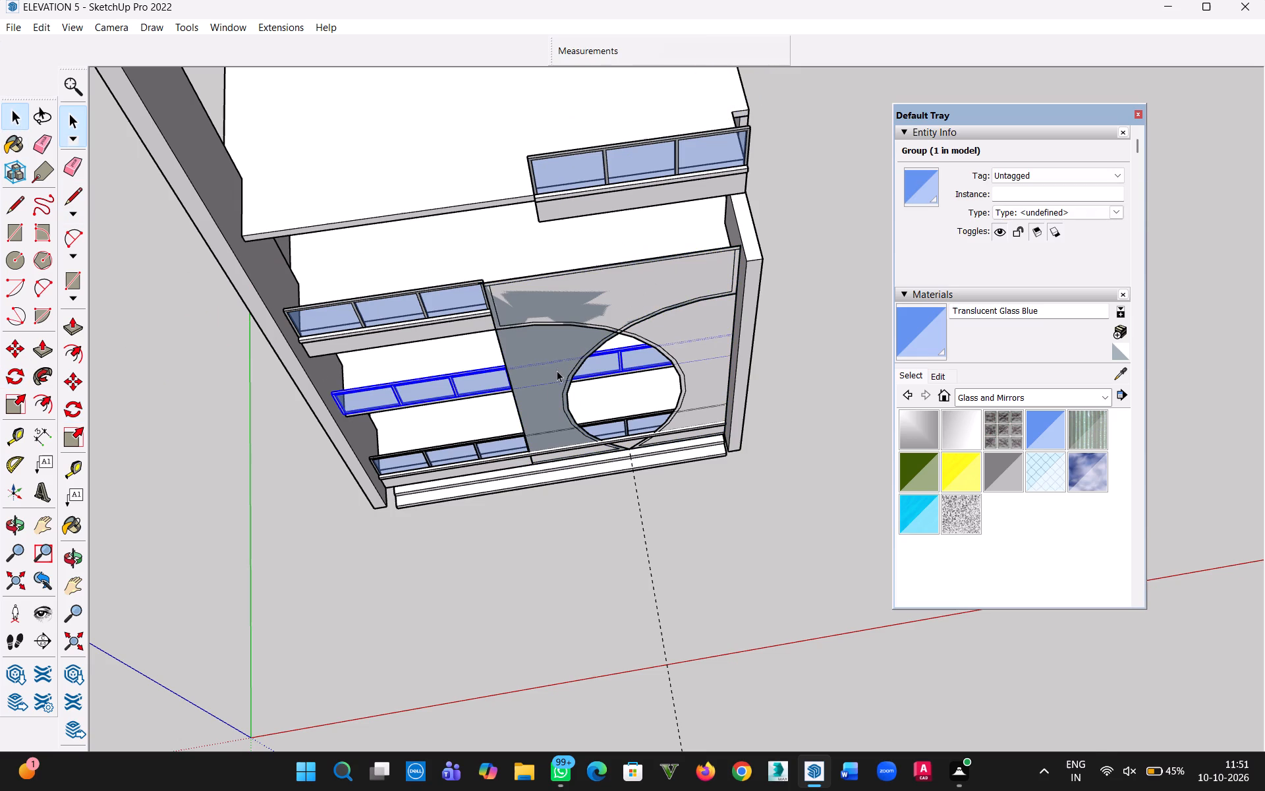
{"action": "left_click", "coordinate": [548, 413]}
{"action": "key", "text": "m"}
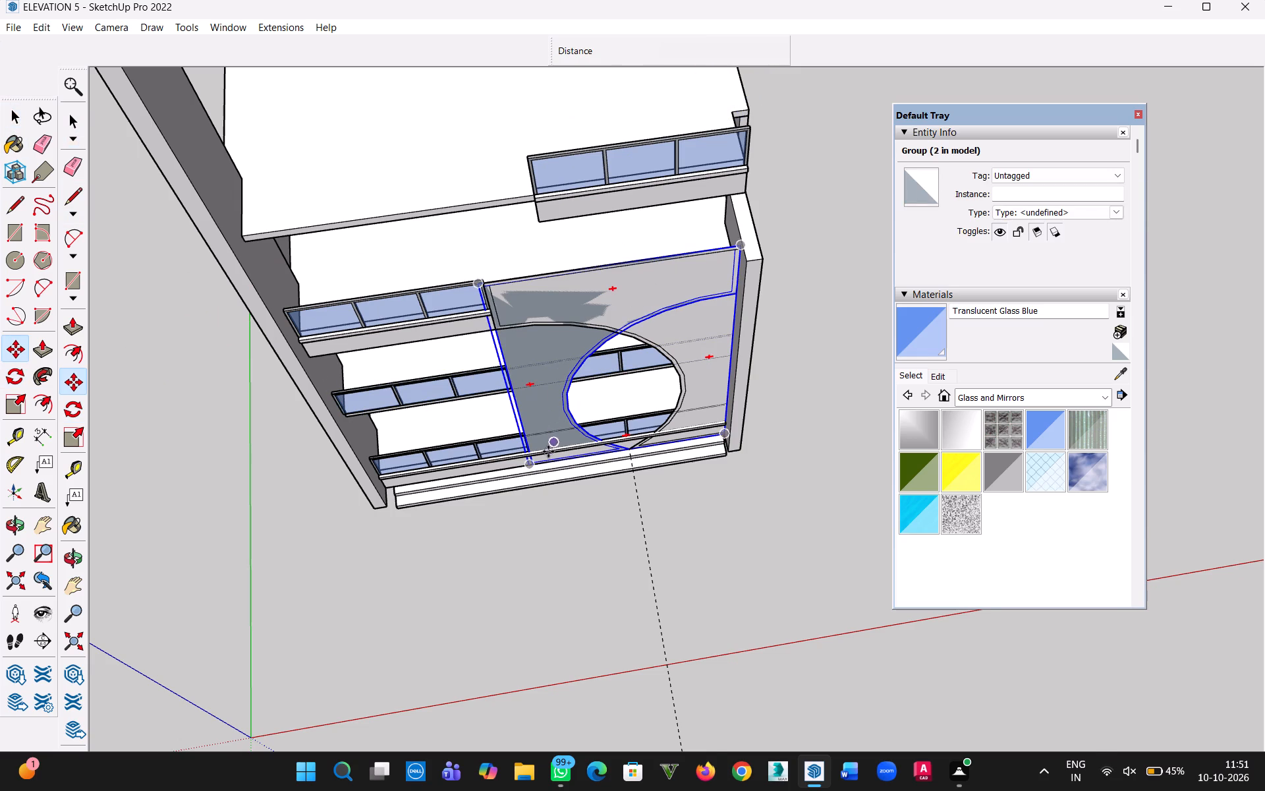
{"action": "scroll", "coordinate": [546, 457], "scroll_direction": "up", "scroll_amount": 6}
{"action": "left_click", "coordinate": [528, 468]}
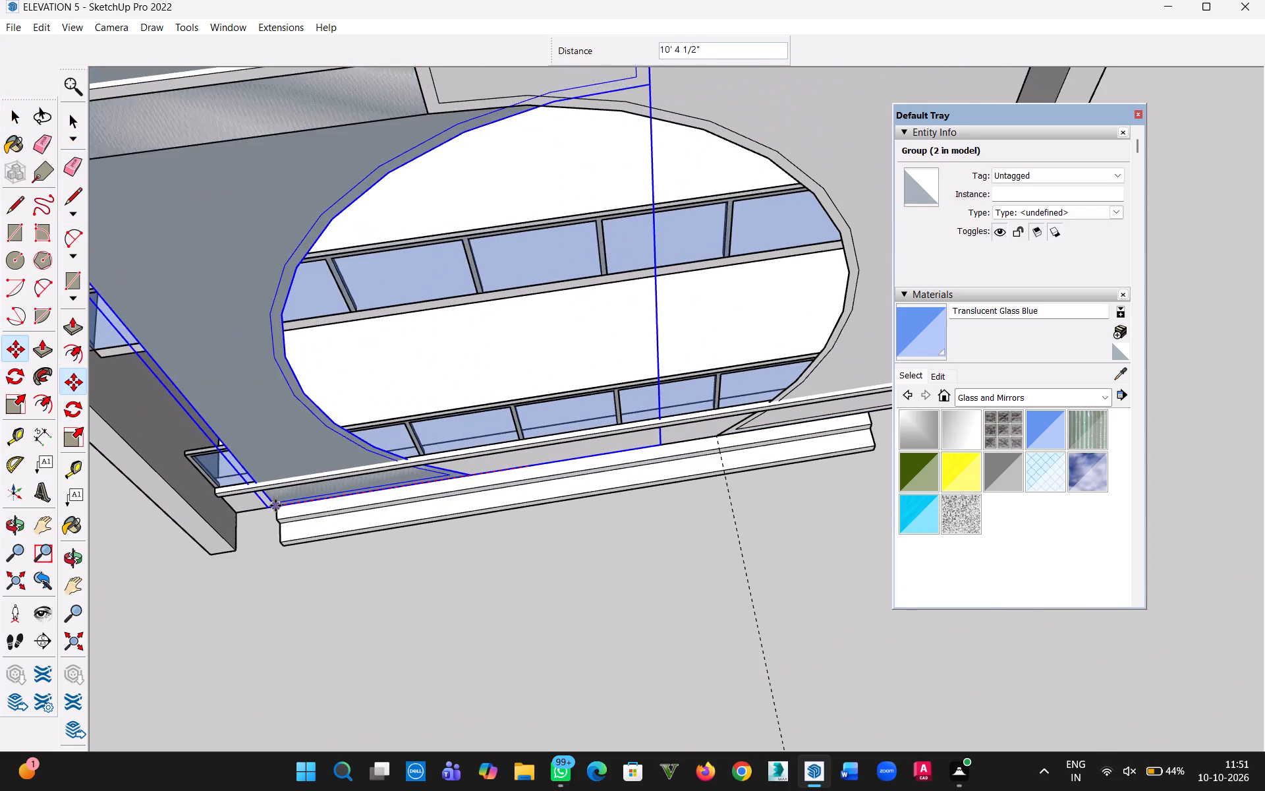
{"action": "scroll", "coordinate": [276, 498], "scroll_direction": "down", "scroll_amount": 7}
{"action": "middle_click_drag", "start_coordinate": [275, 475], "coordinate": [314, 163]}
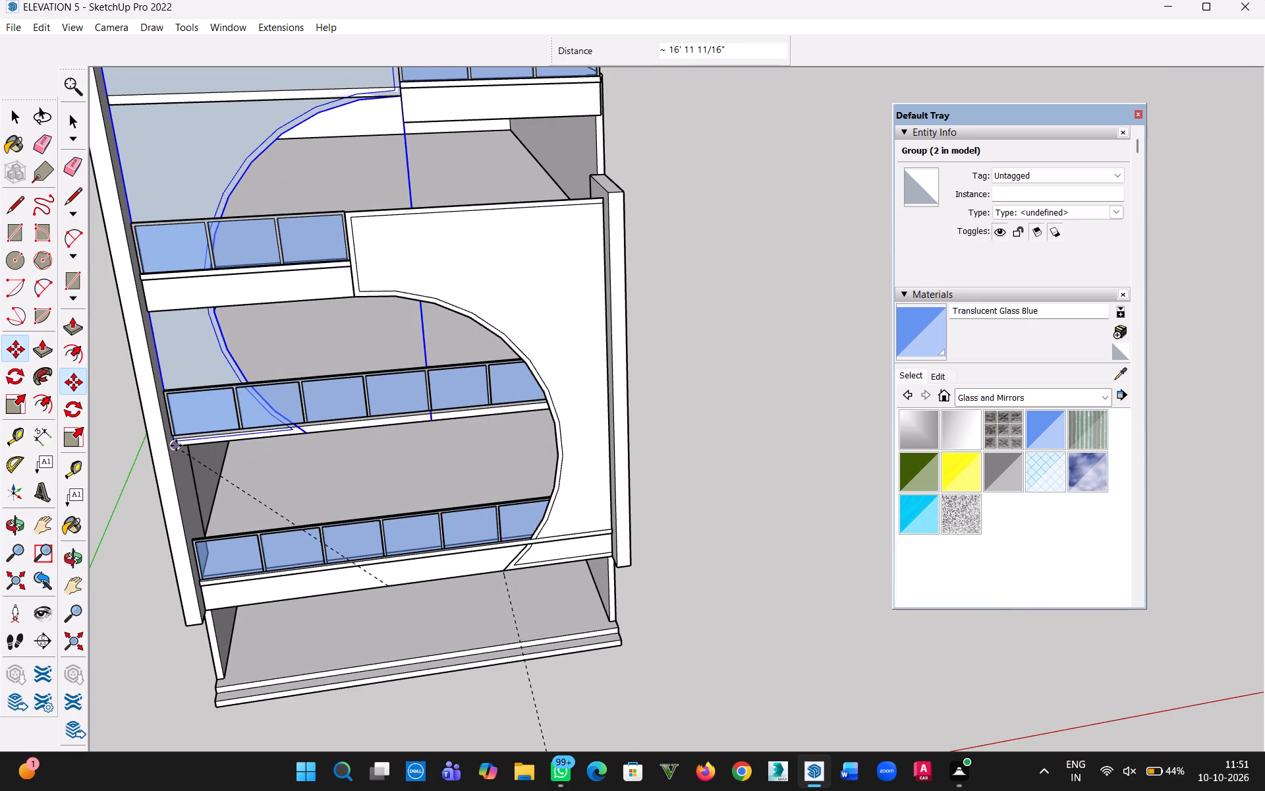
{"action": "scroll", "coordinate": [183, 447], "scroll_direction": "up", "scroll_amount": 15}
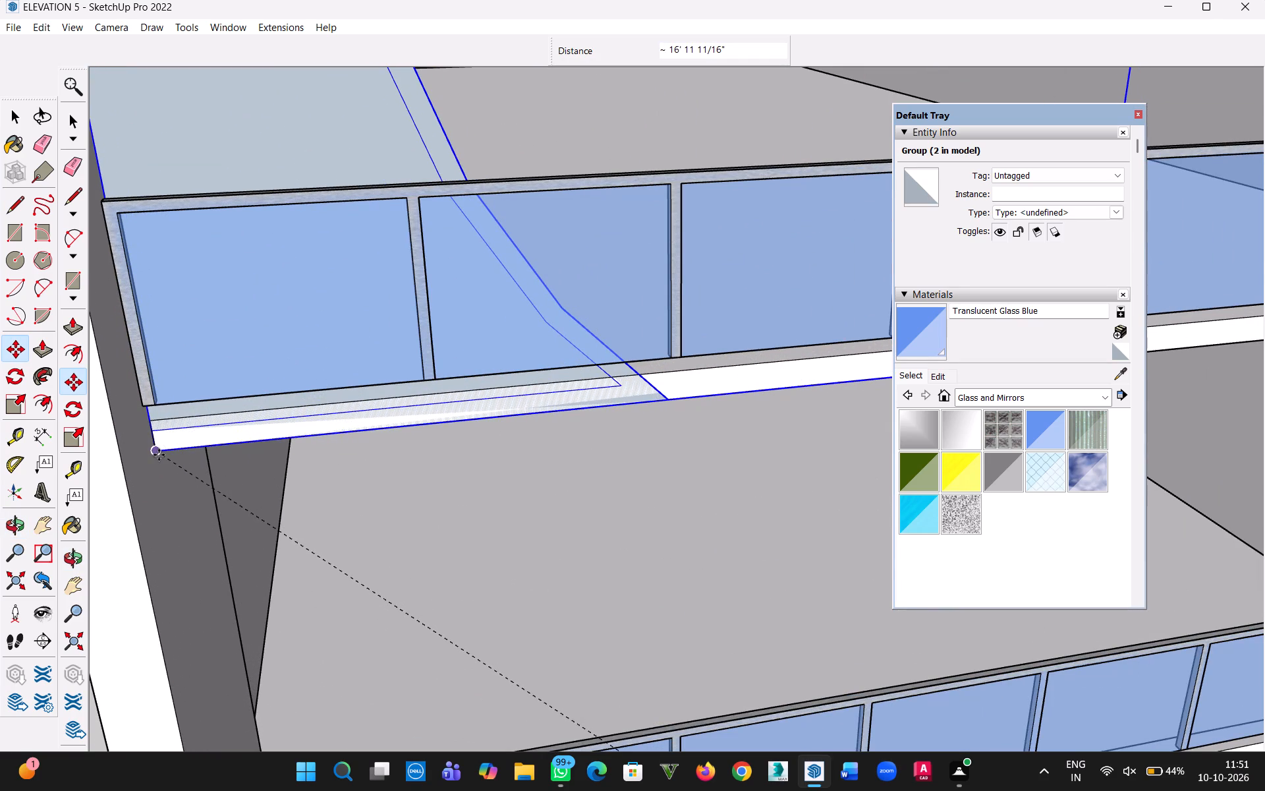
{"action": "left_click", "coordinate": [159, 455]}
{"action": "scroll", "coordinate": [257, 450], "scroll_direction": "down", "scroll_amount": 14}
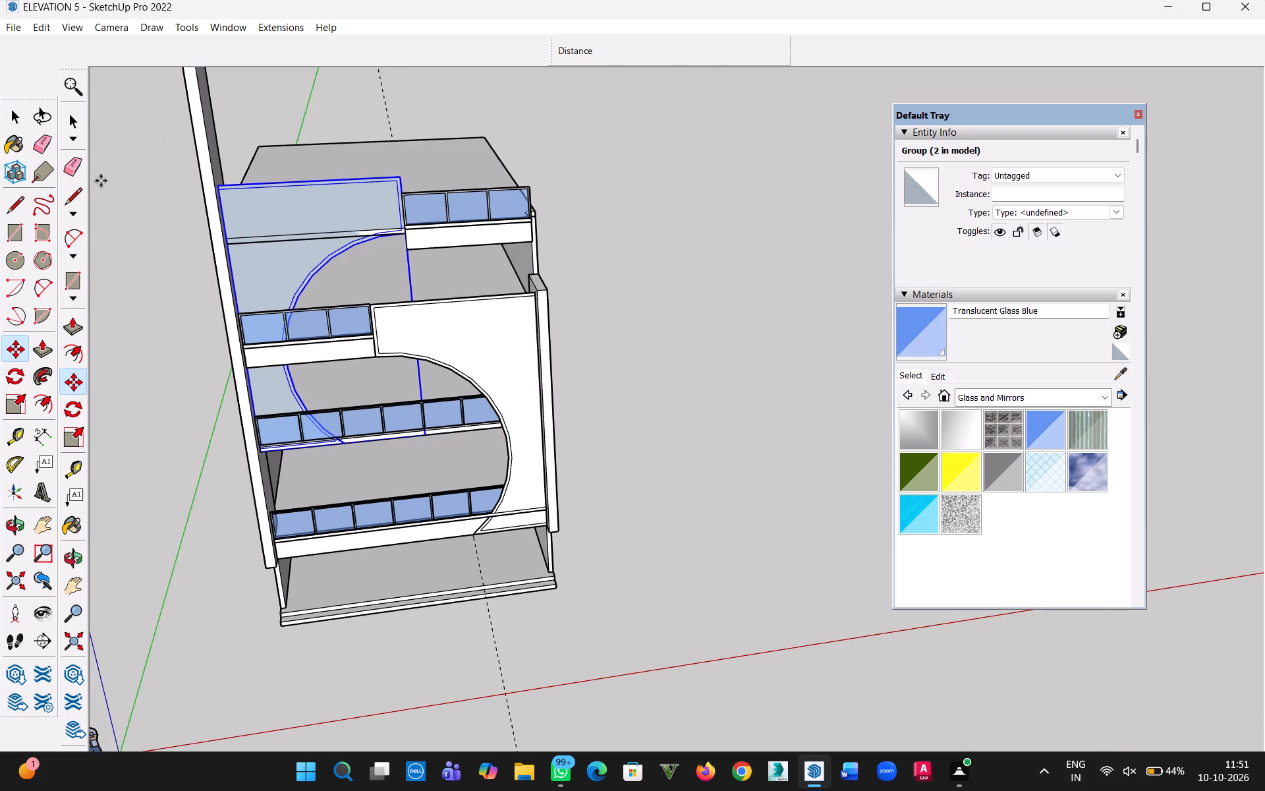
{"action": "left_click", "coordinate": [13, 119]}
{"action": "left_click", "coordinate": [741, 315]}
Open the original curved panel group and Push/Pull its large inner face outward 4".
{"action": "middle_click_drag", "start_coordinate": [694, 428], "coordinate": [691, 422]}
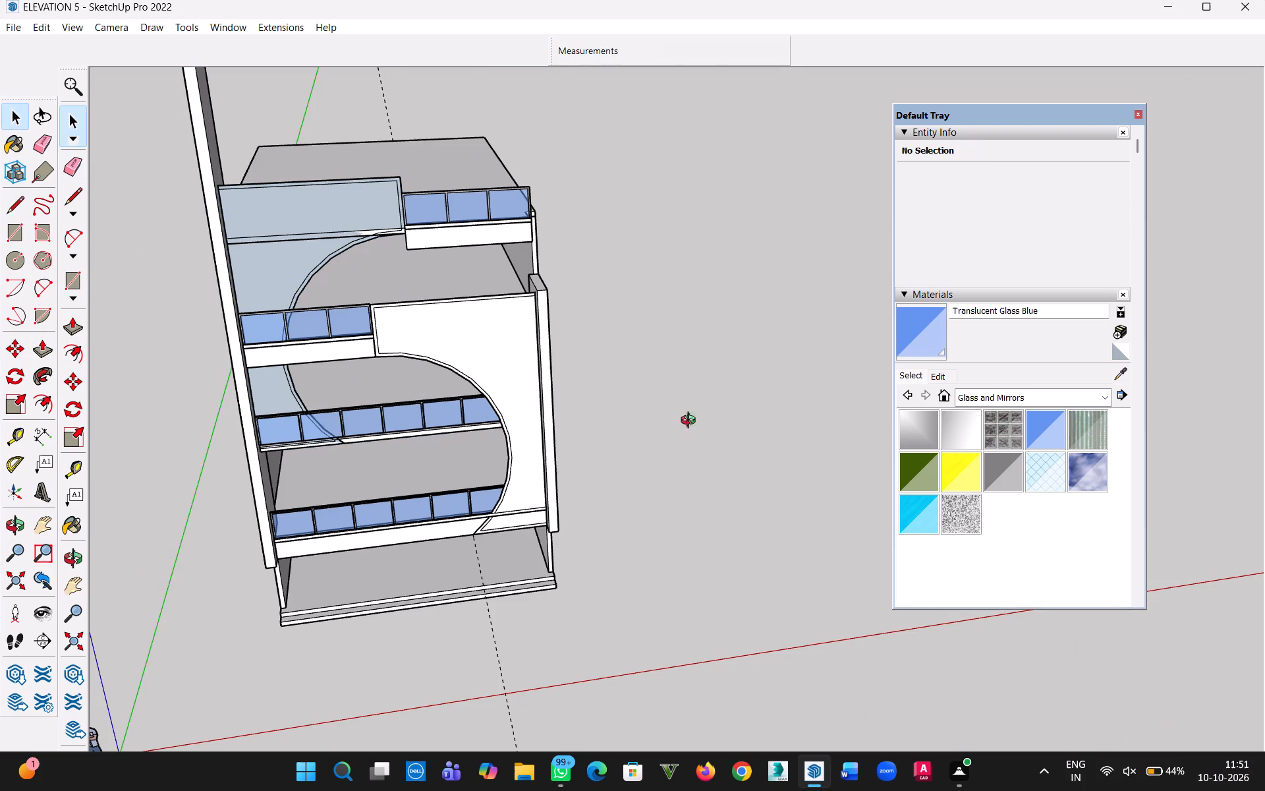
{"action": "middle_click_drag", "start_coordinate": [691, 422], "coordinate": [645, 330]}
{"action": "left_click", "coordinate": [650, 346]}
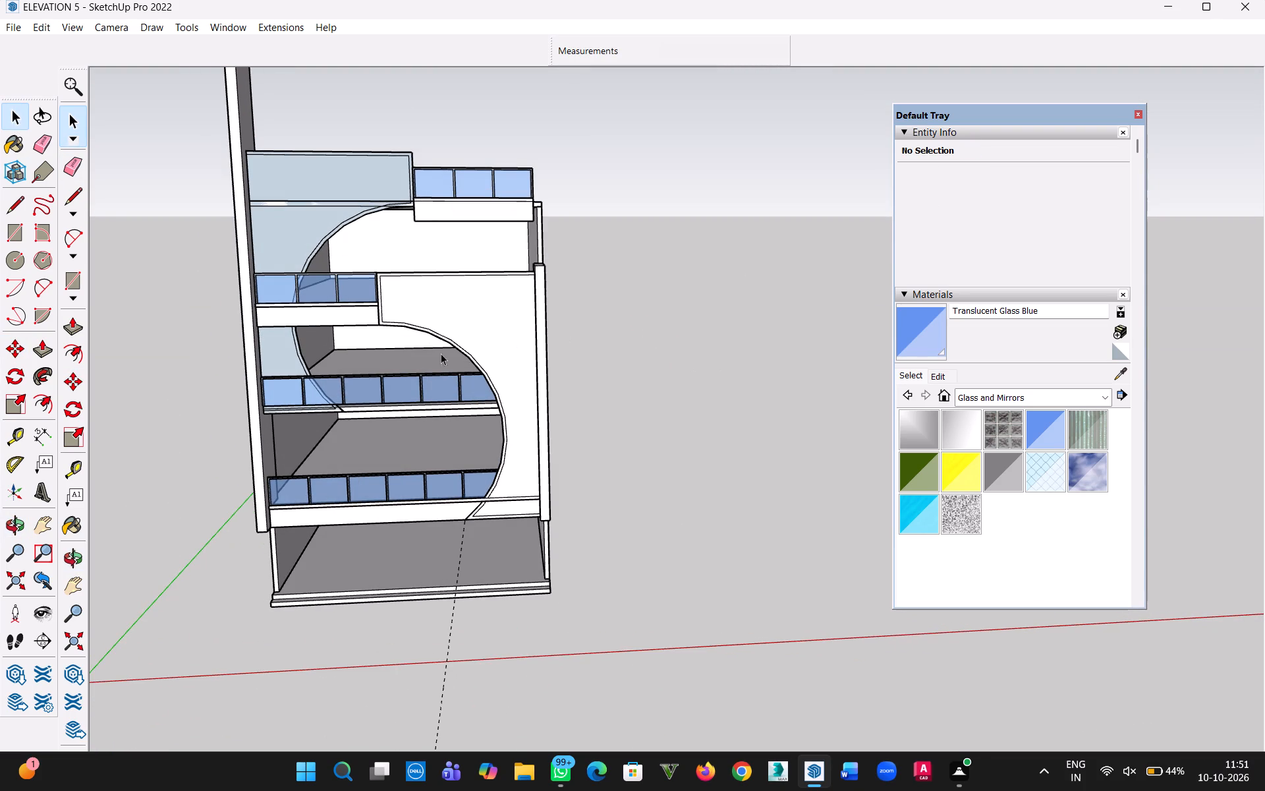
{"action": "scroll", "coordinate": [420, 341], "scroll_direction": "up", "scroll_amount": 7}
{"action": "key", "text": "p"}
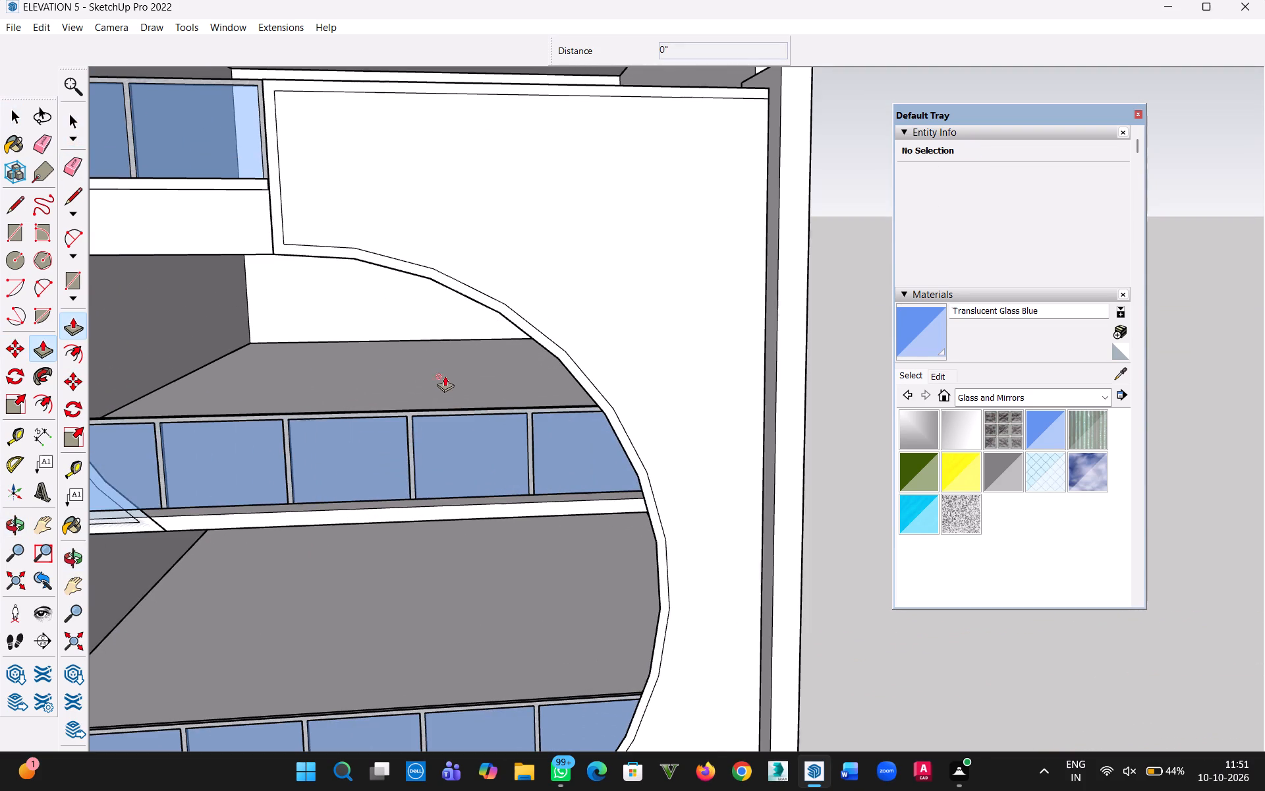
{"action": "left_click", "coordinate": [18, 113]}
{"action": "double_click", "coordinate": [474, 198]}
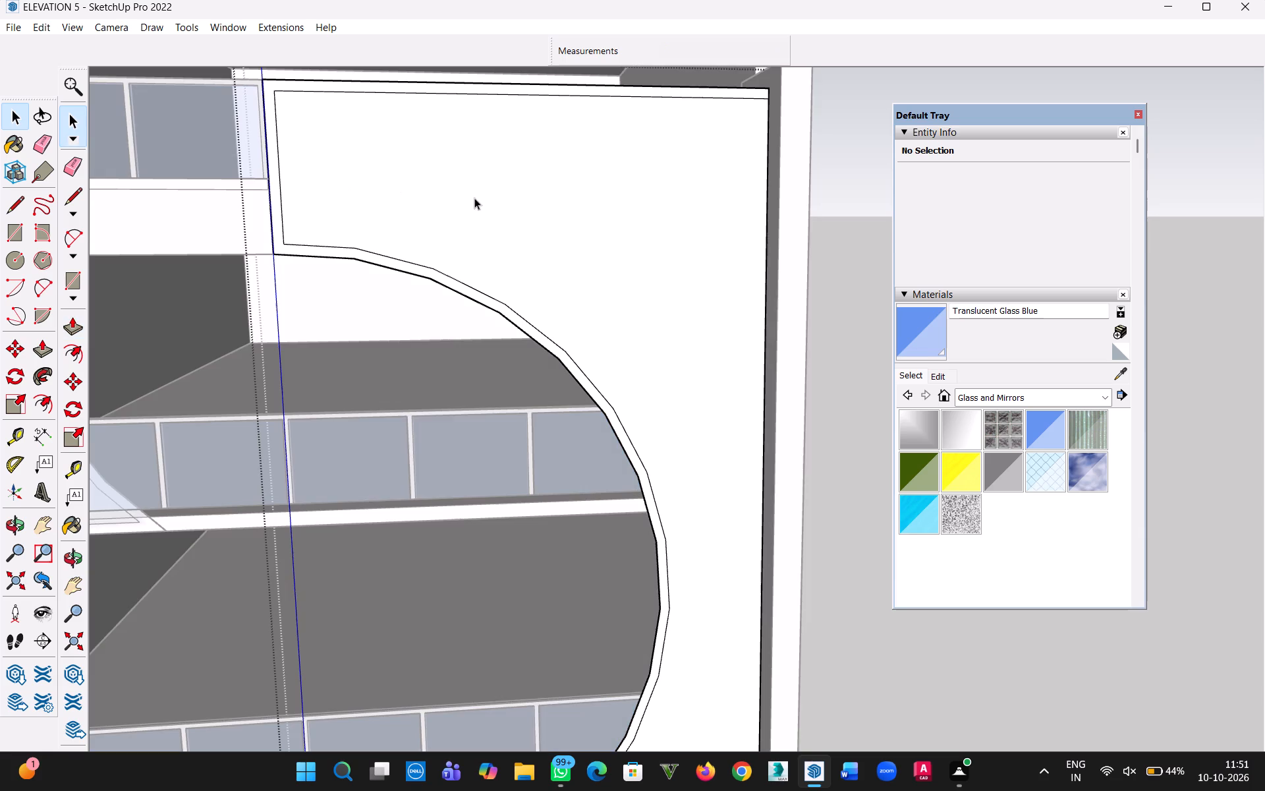
{"action": "key", "text": "p"}
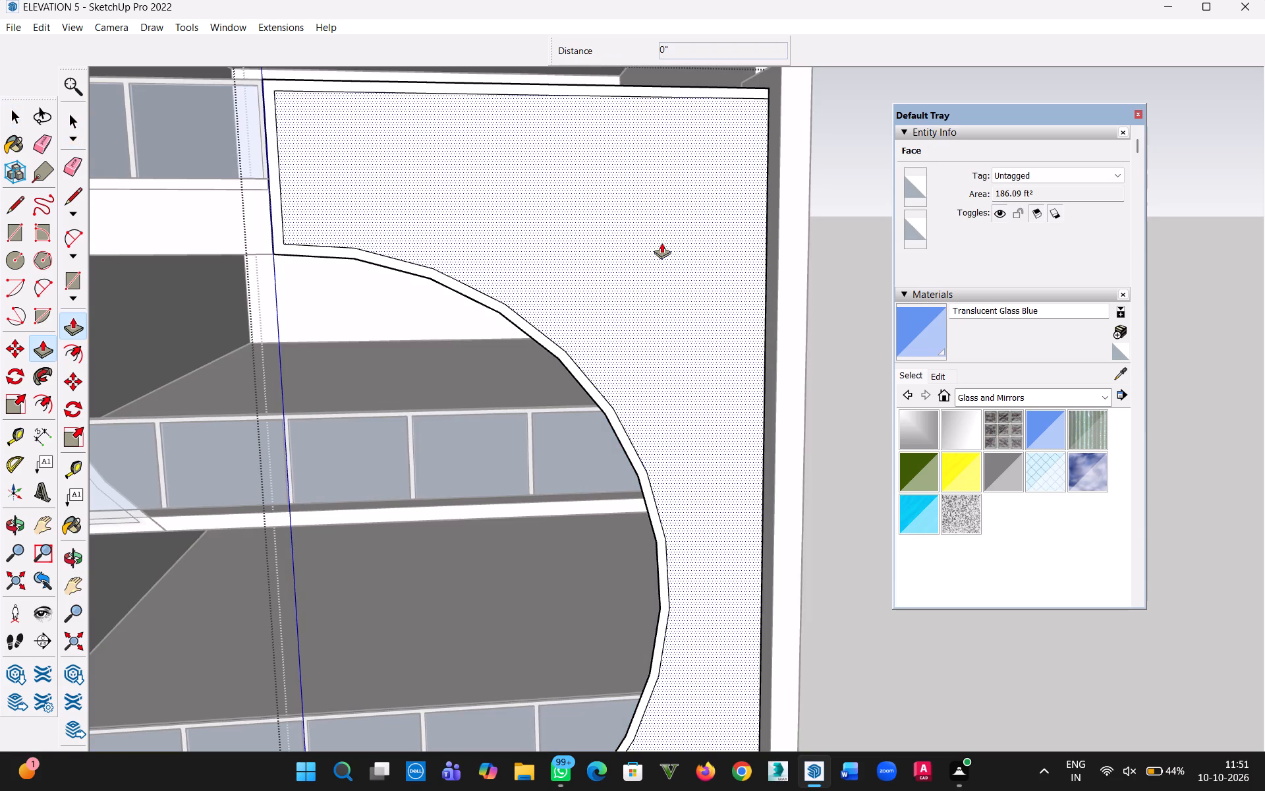
{"action": "left_click", "coordinate": [649, 240]}
{"action": "type", "text": "4\""}
{"action": "key", "text": "Return"}
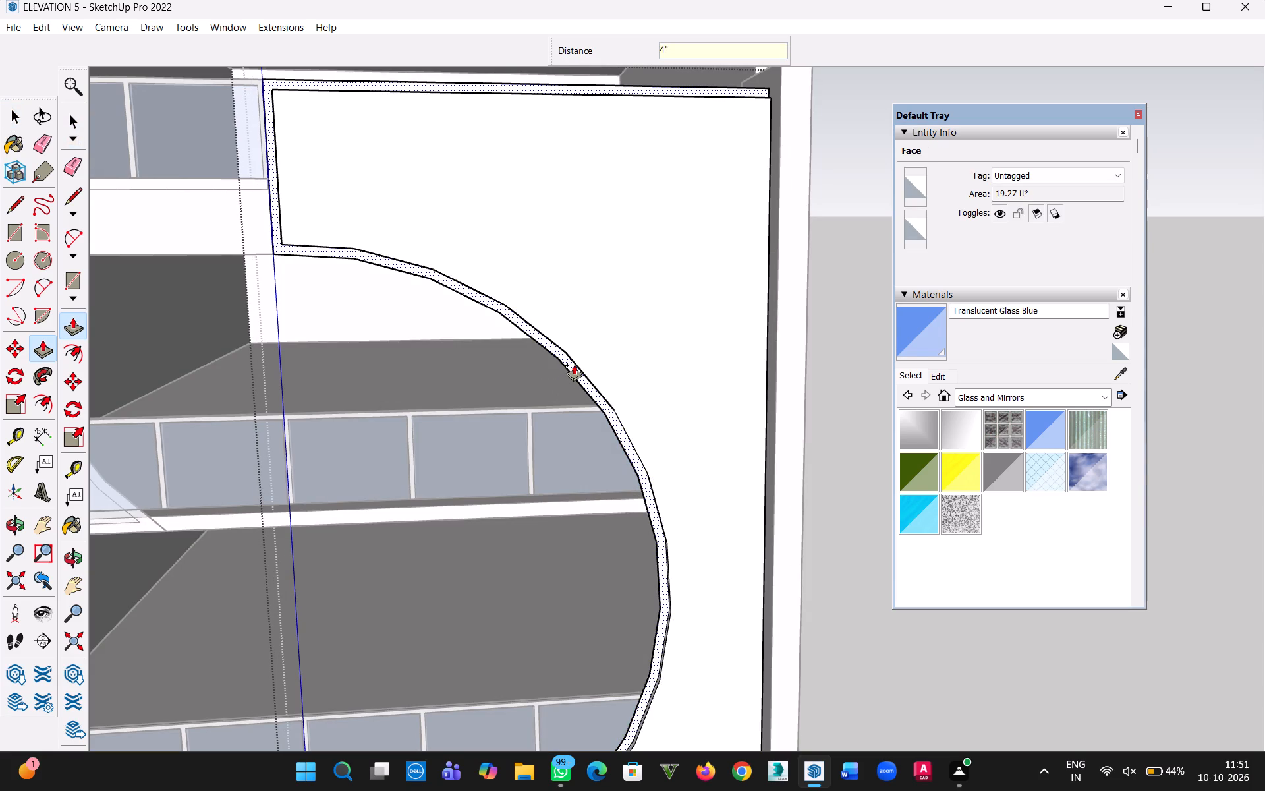
Push/Pull the narrow border face of the curved panel outward 8".
{"action": "left_click", "coordinate": [574, 365]}
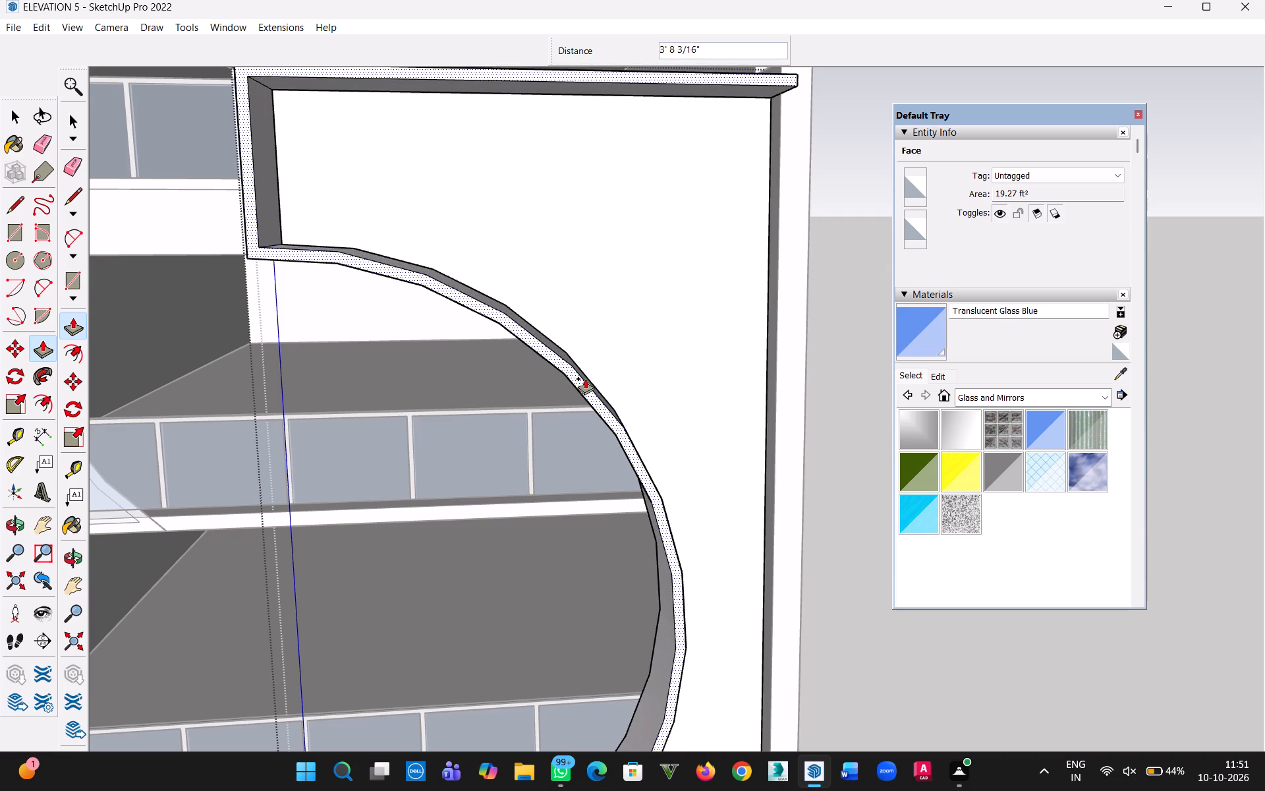
{"action": "type", "text": "8\""}
{"action": "key", "text": "Return"}
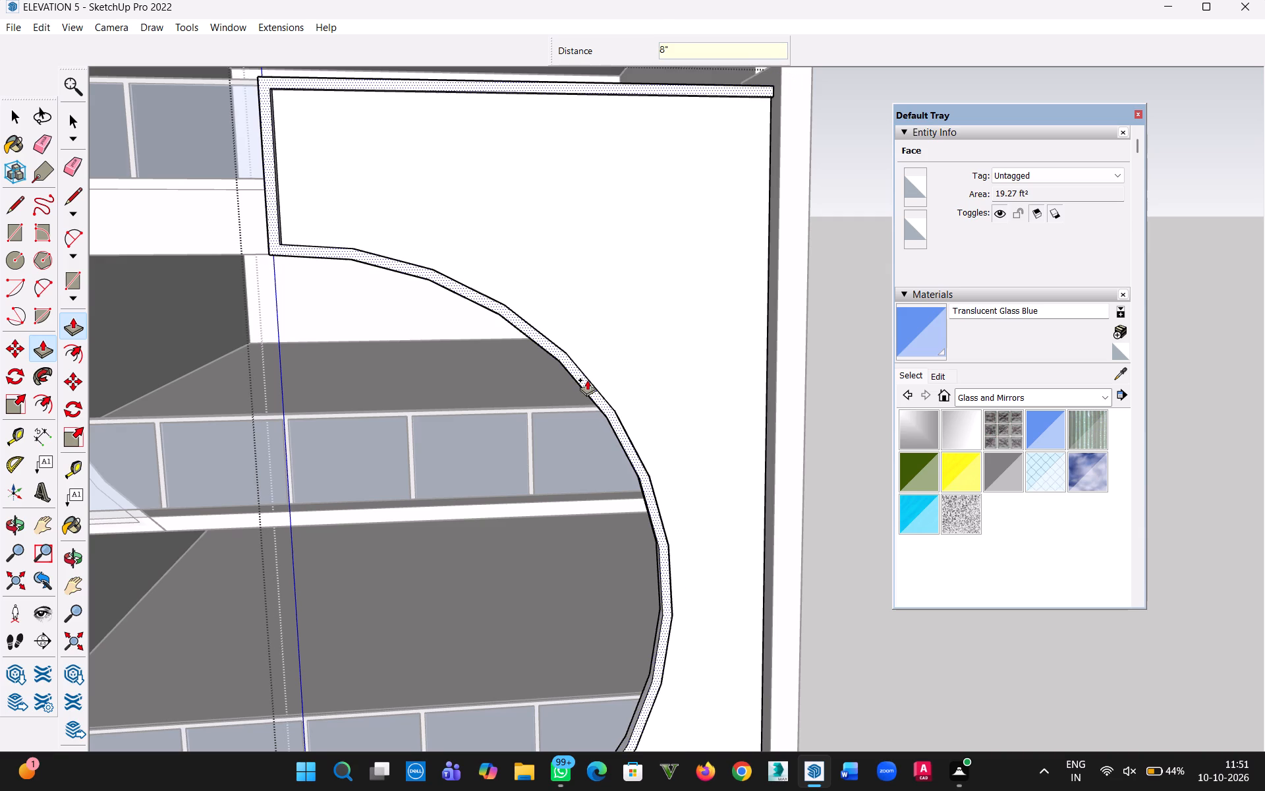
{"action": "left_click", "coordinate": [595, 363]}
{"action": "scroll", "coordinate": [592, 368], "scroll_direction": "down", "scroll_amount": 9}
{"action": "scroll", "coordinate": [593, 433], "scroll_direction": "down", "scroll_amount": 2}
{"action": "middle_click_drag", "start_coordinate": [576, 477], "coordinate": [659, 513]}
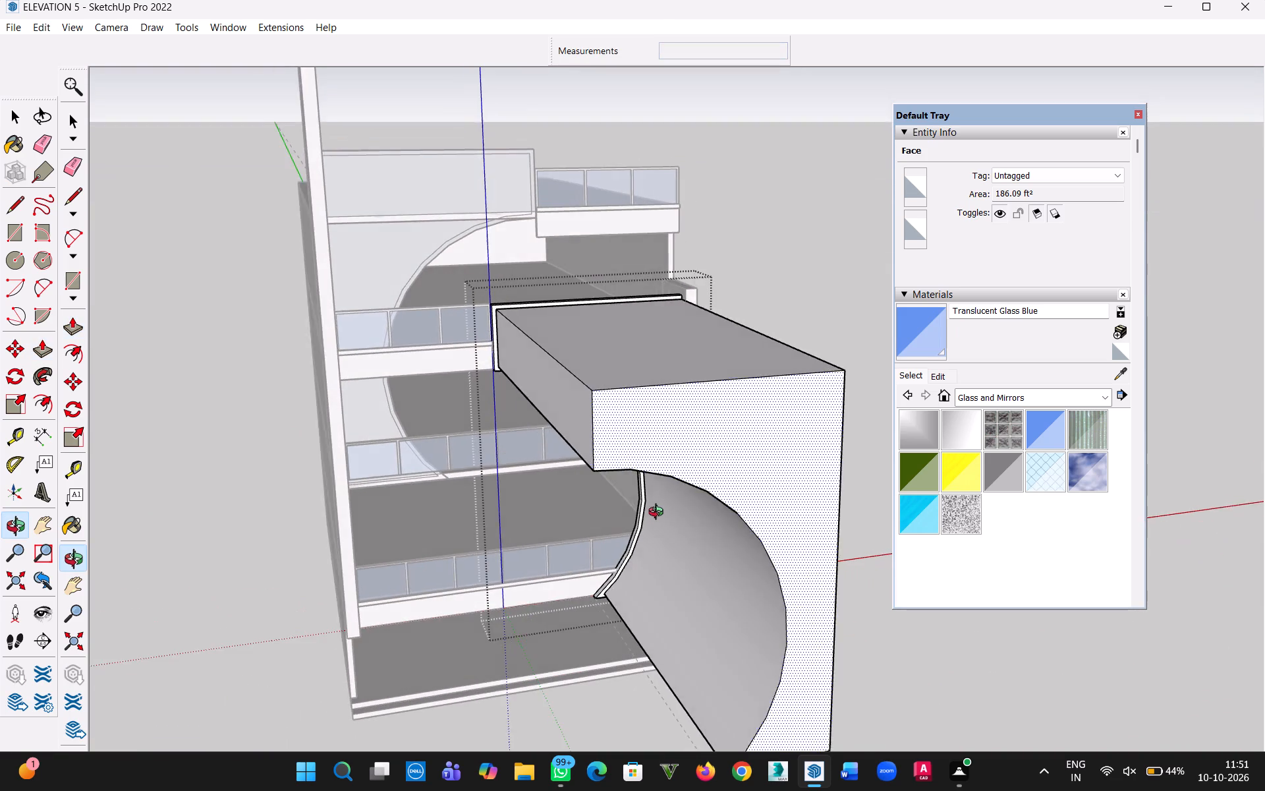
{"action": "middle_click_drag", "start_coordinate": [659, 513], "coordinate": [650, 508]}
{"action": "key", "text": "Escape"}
Open the upper curved panel group beside the tall side wall and Push/Pull its narrow border face outward 8".
{"action": "middle_click_drag", "start_coordinate": [628, 515], "coordinate": [925, 454]}
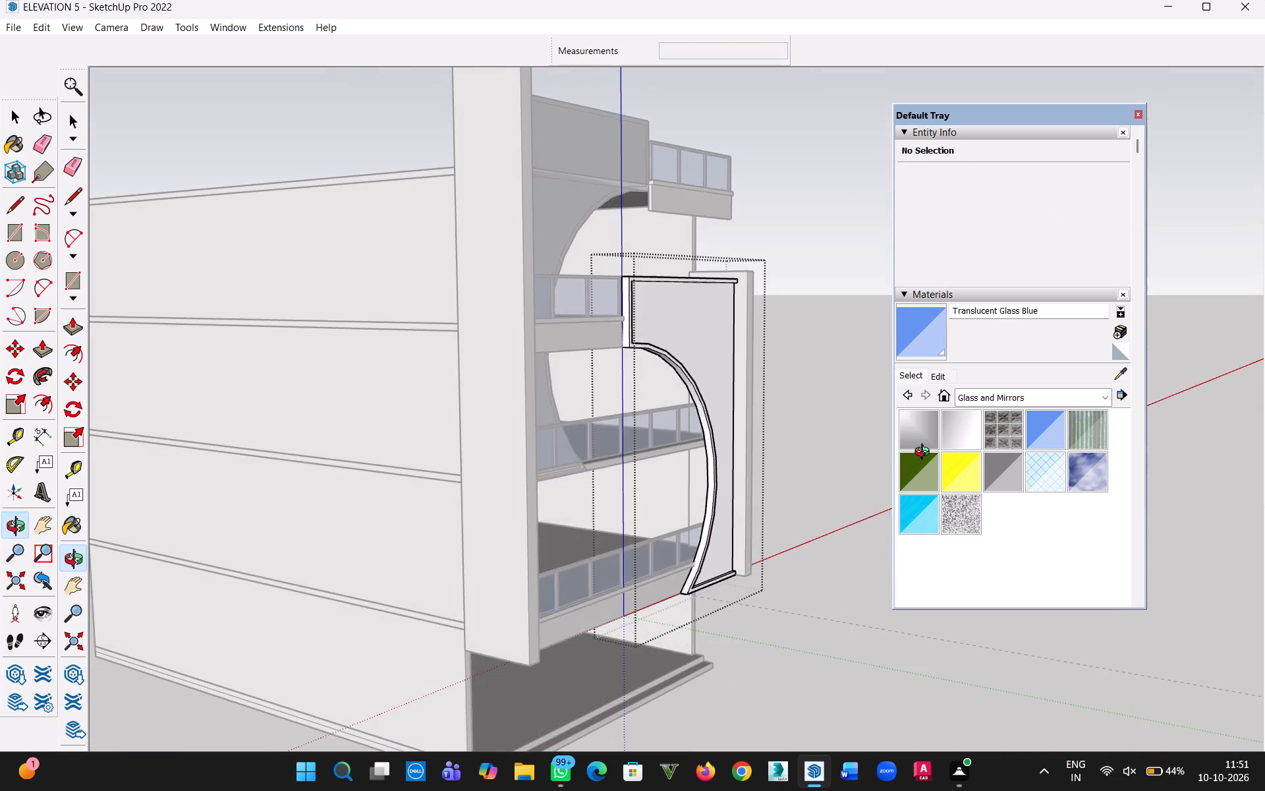
{"action": "middle_click_drag", "start_coordinate": [925, 454], "coordinate": [526, 536]}
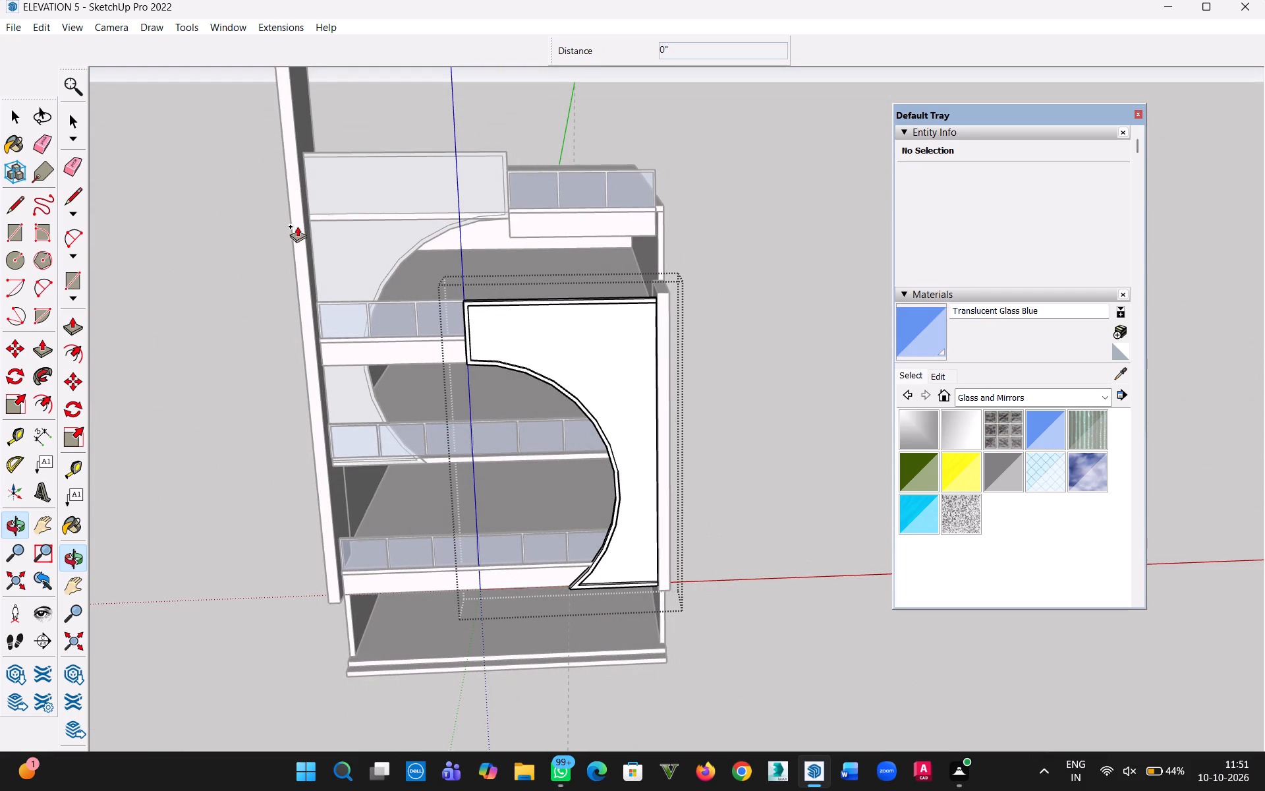
{"action": "left_click", "coordinate": [16, 121]}
{"action": "double_click", "coordinate": [388, 204]}
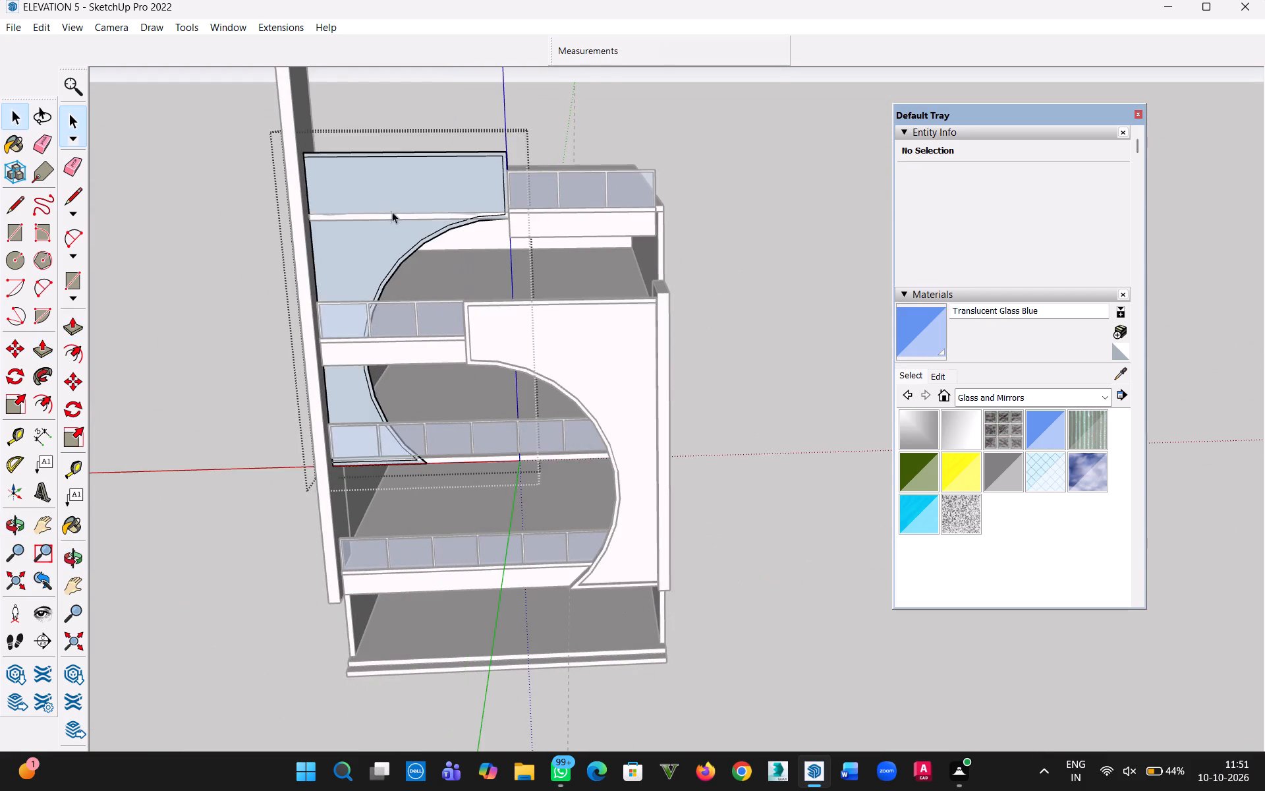
{"action": "scroll", "coordinate": [507, 213], "scroll_direction": "up", "scroll_amount": 9}
{"action": "key", "text": "p"}
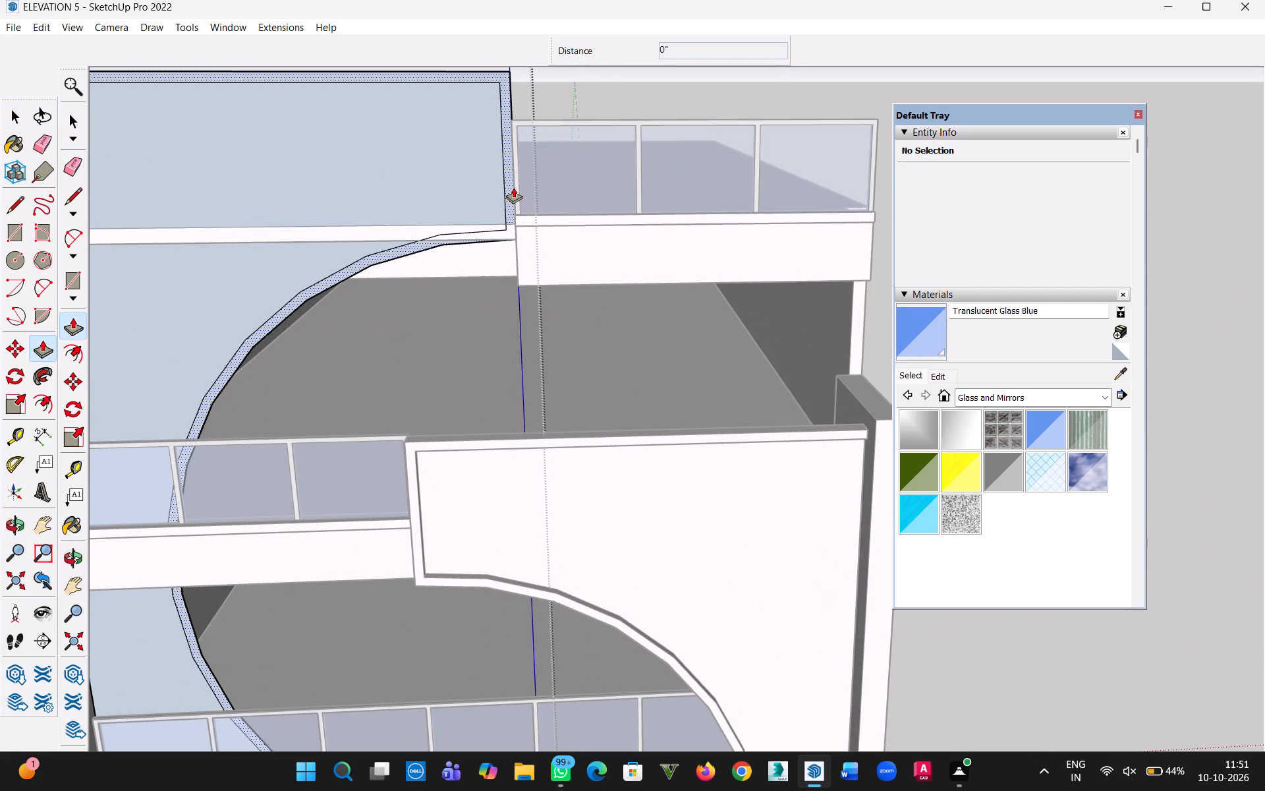
{"action": "left_click", "coordinate": [507, 185]}
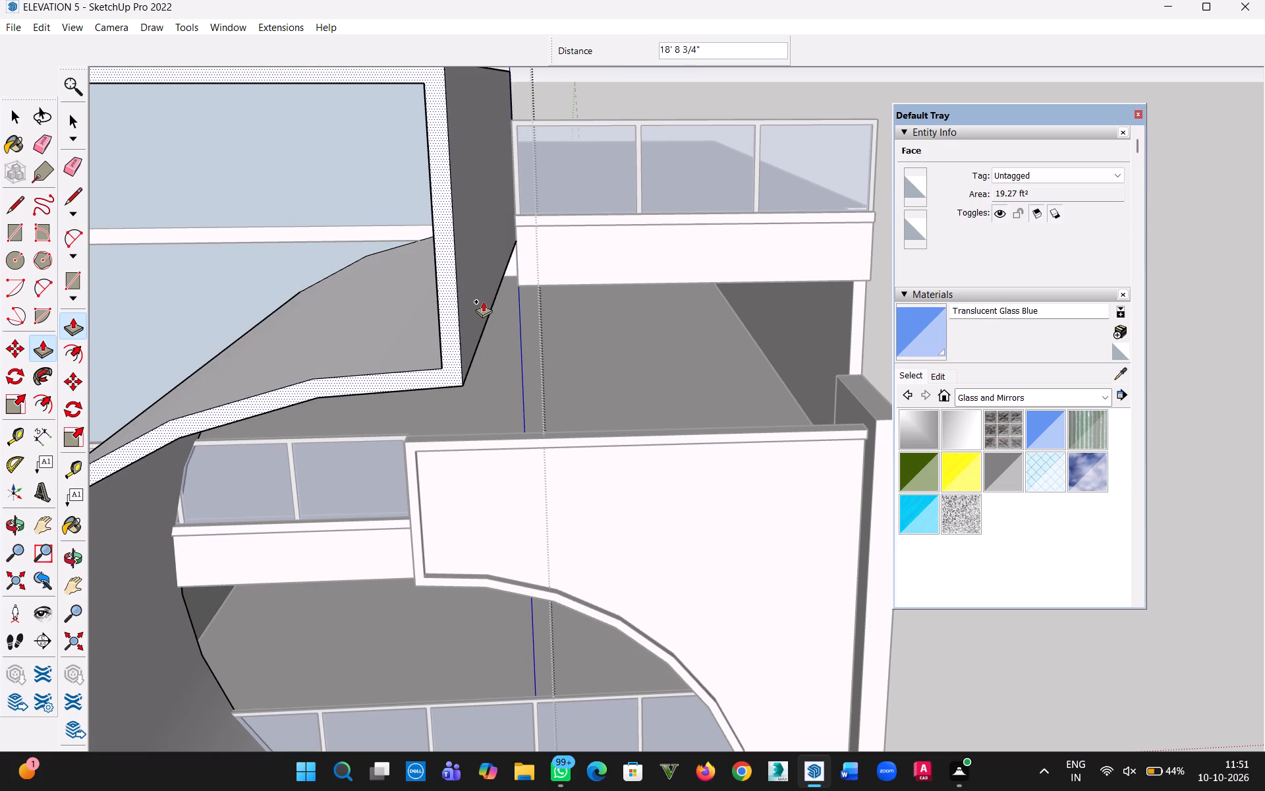
{"action": "type", "text": "8\""}
{"action": "key", "text": "Return"}
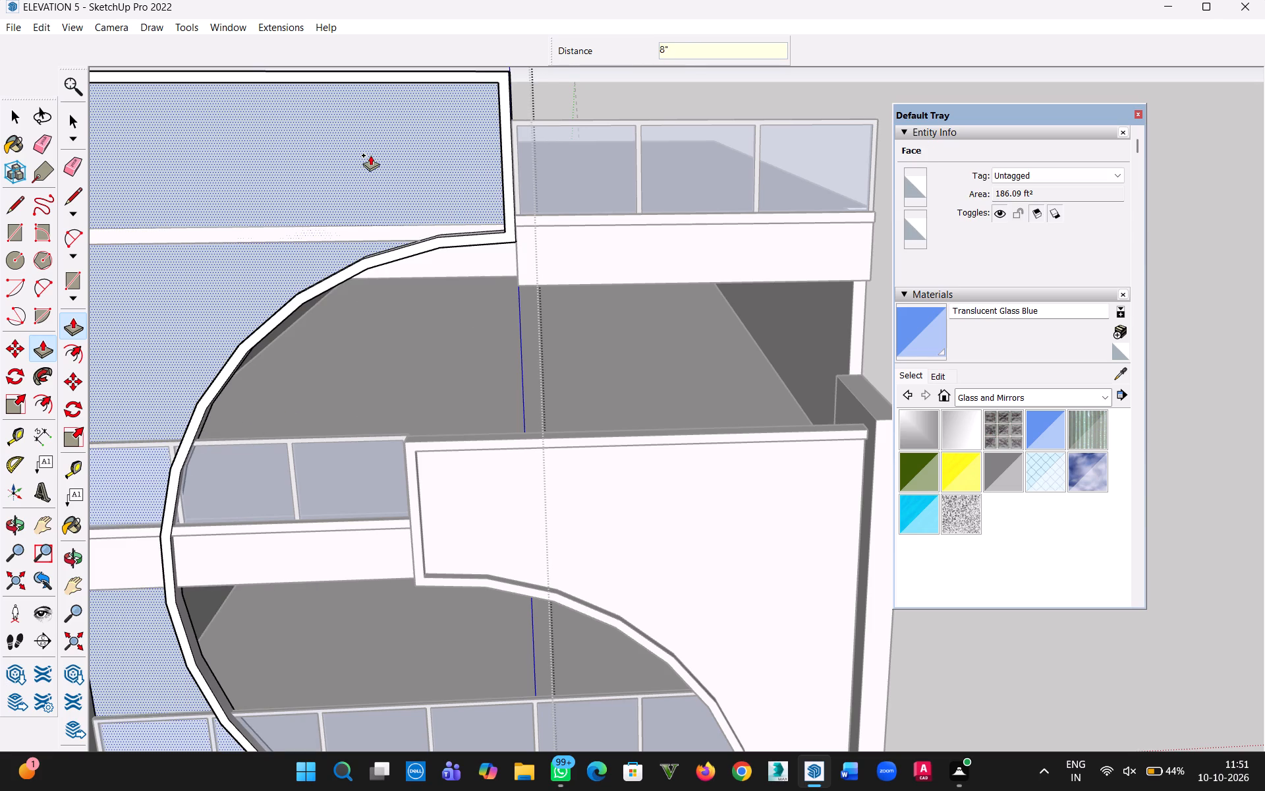
Push/Pull the upper panel's large inner face outward 4" and close the group.
{"action": "left_click", "coordinate": [370, 155]}
{"action": "type", "text": "4\""}
{"action": "key", "text": "Return"}
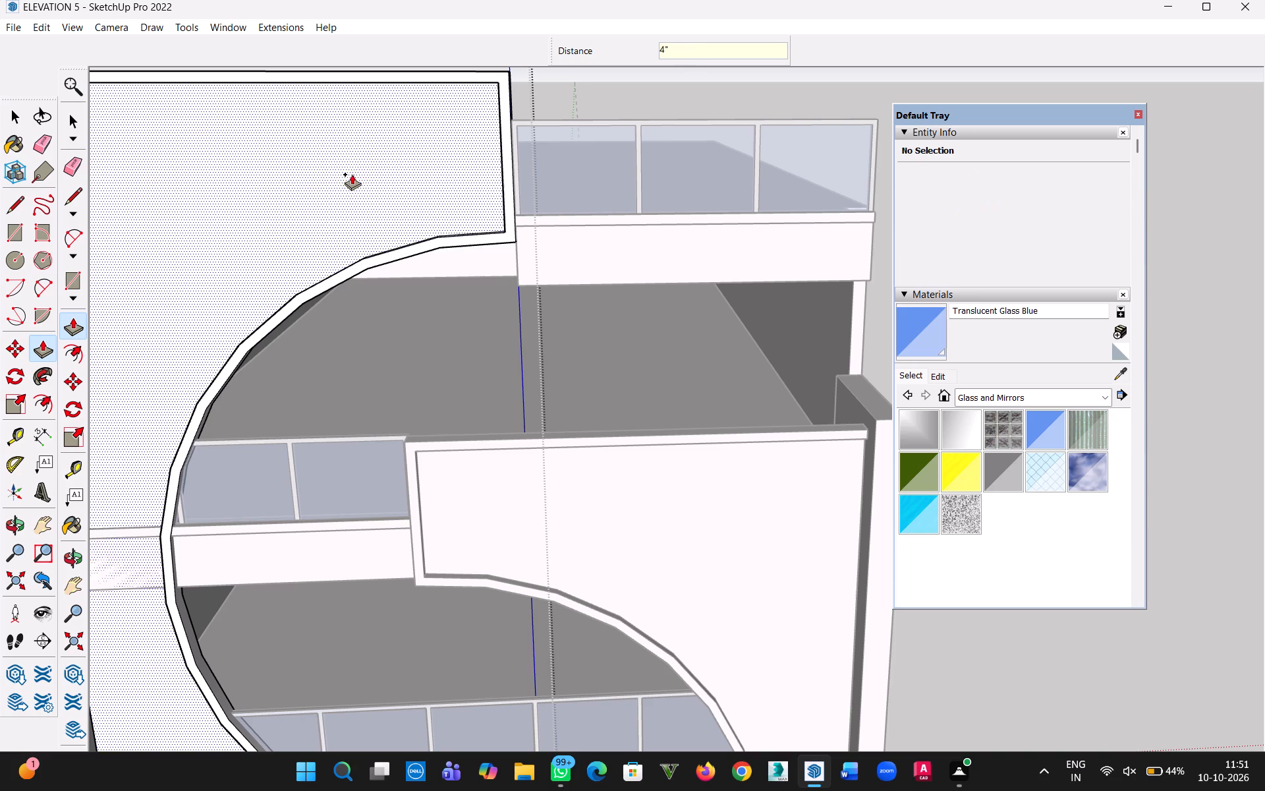
{"action": "scroll", "coordinate": [283, 197], "scroll_direction": "down", "scroll_amount": 7}
{"action": "left_click", "coordinate": [7, 108]}
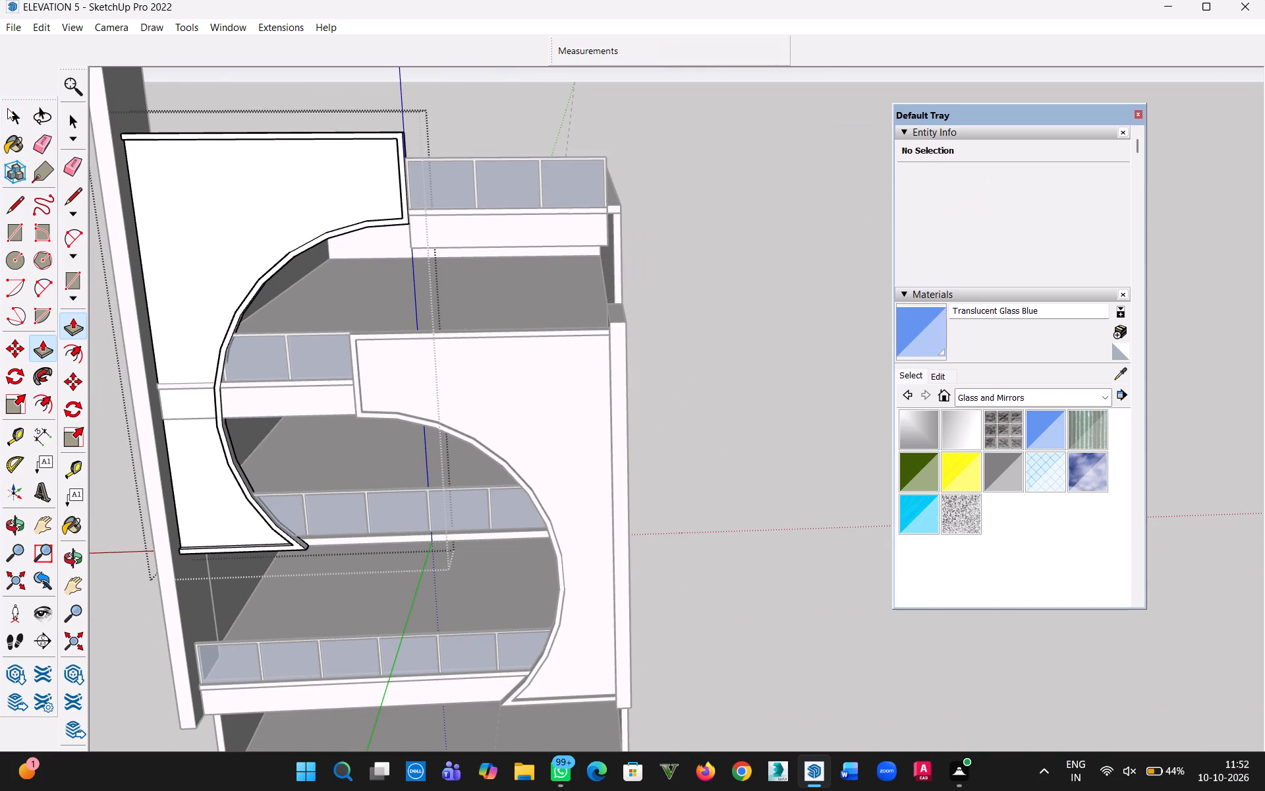
{"action": "left_click", "coordinate": [787, 289]}
Examine from several angles how far the two curved panels project in front of the balcony railings and slabs.
{"action": "middle_click_drag", "start_coordinate": [434, 533], "coordinate": [283, 496]}
{"action": "middle_click_drag", "start_coordinate": [432, 403], "coordinate": [331, 445]}
{"action": "scroll", "coordinate": [463, 493], "scroll_direction": "up", "scroll_amount": 5}
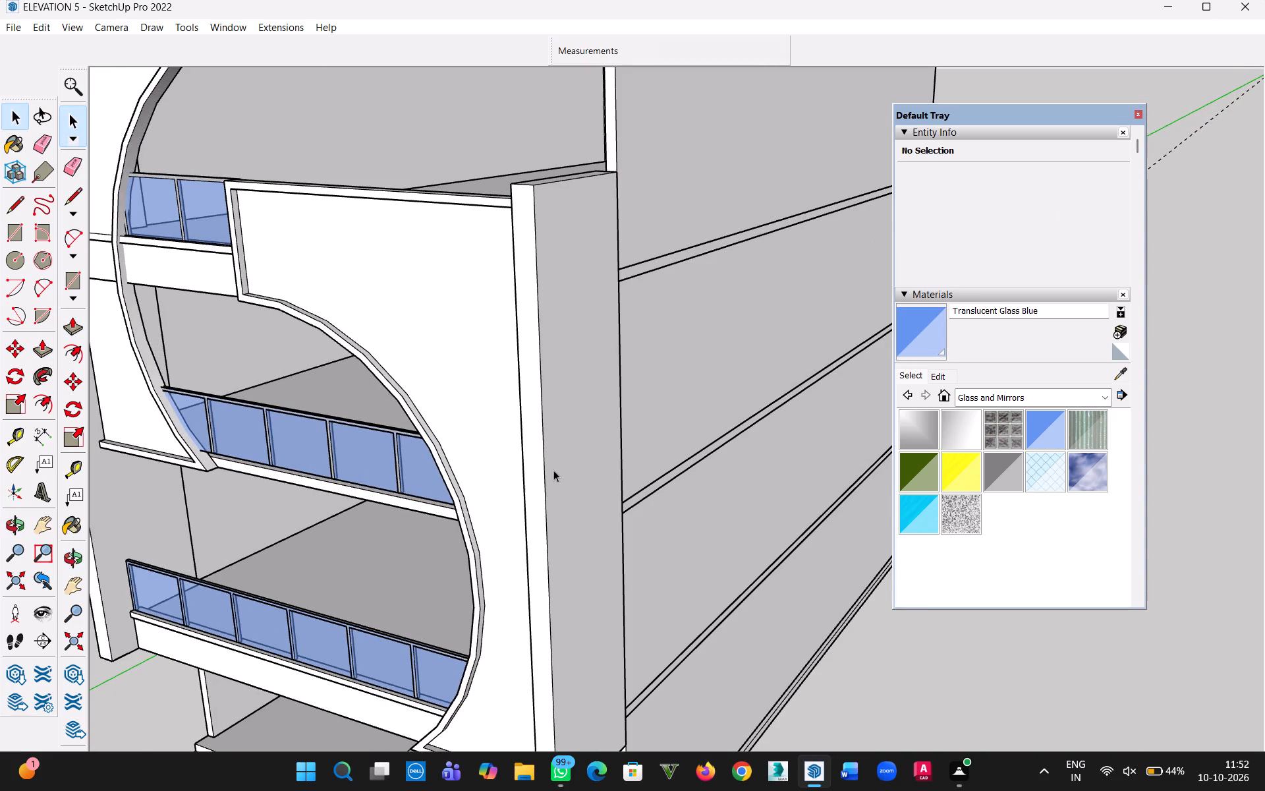
{"action": "key", "text": "h"}
{"action": "left_click_drag", "start_coordinate": [526, 481], "coordinate": [885, 481]}
{"action": "middle_click_drag", "start_coordinate": [632, 479], "coordinate": [393, 437]}
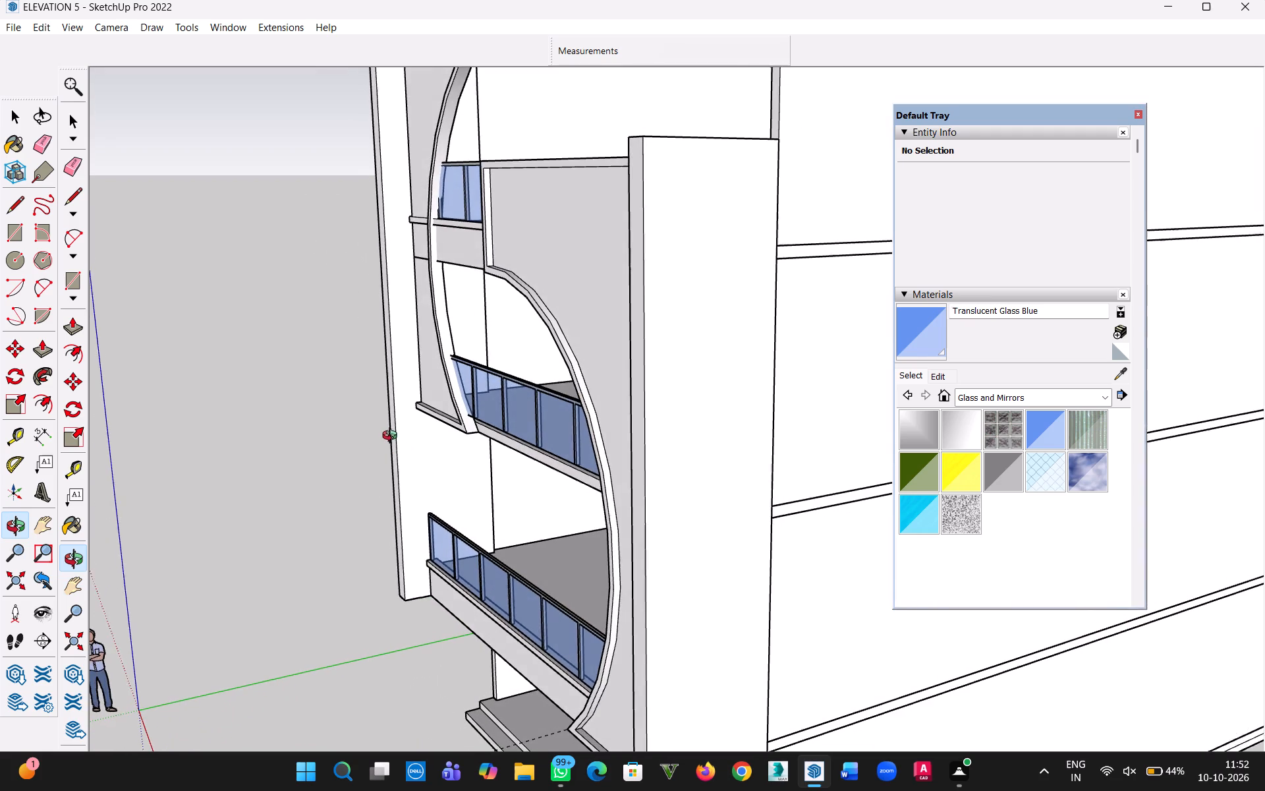
{"action": "middle_click_drag", "start_coordinate": [393, 437], "coordinate": [392, 436]}
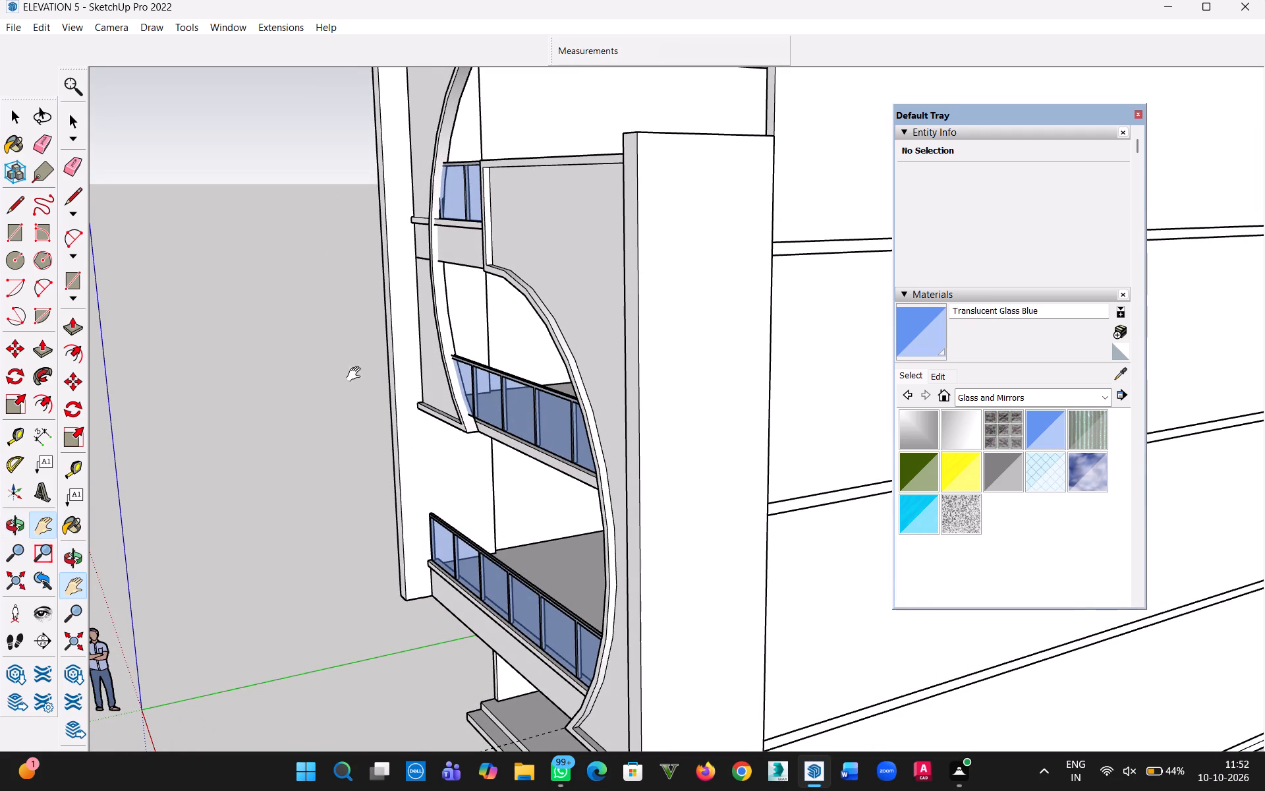
{"action": "middle_click_drag", "start_coordinate": [401, 407], "coordinate": [579, 447]}
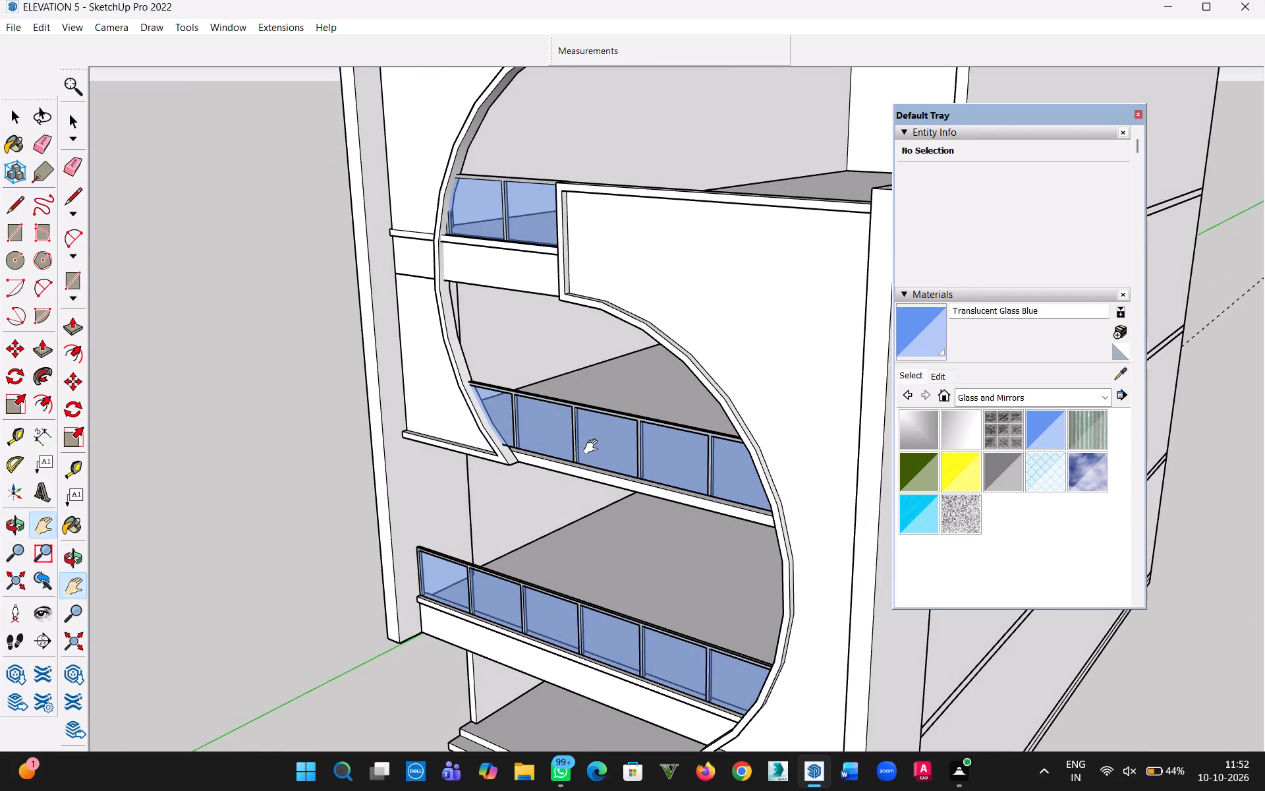
{"action": "middle_click_drag", "start_coordinate": [749, 568], "coordinate": [881, 563]}
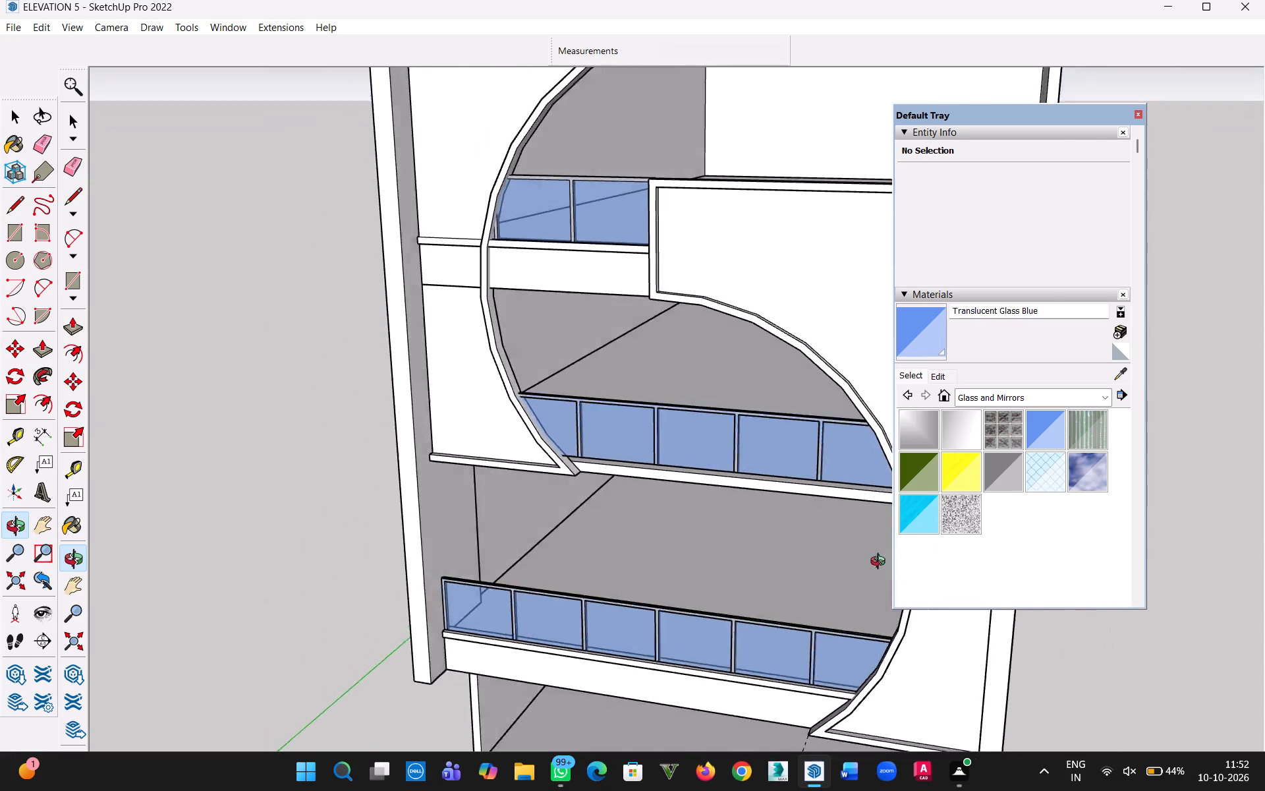
{"action": "middle_click_drag", "start_coordinate": [881, 563], "coordinate": [598, 560]}
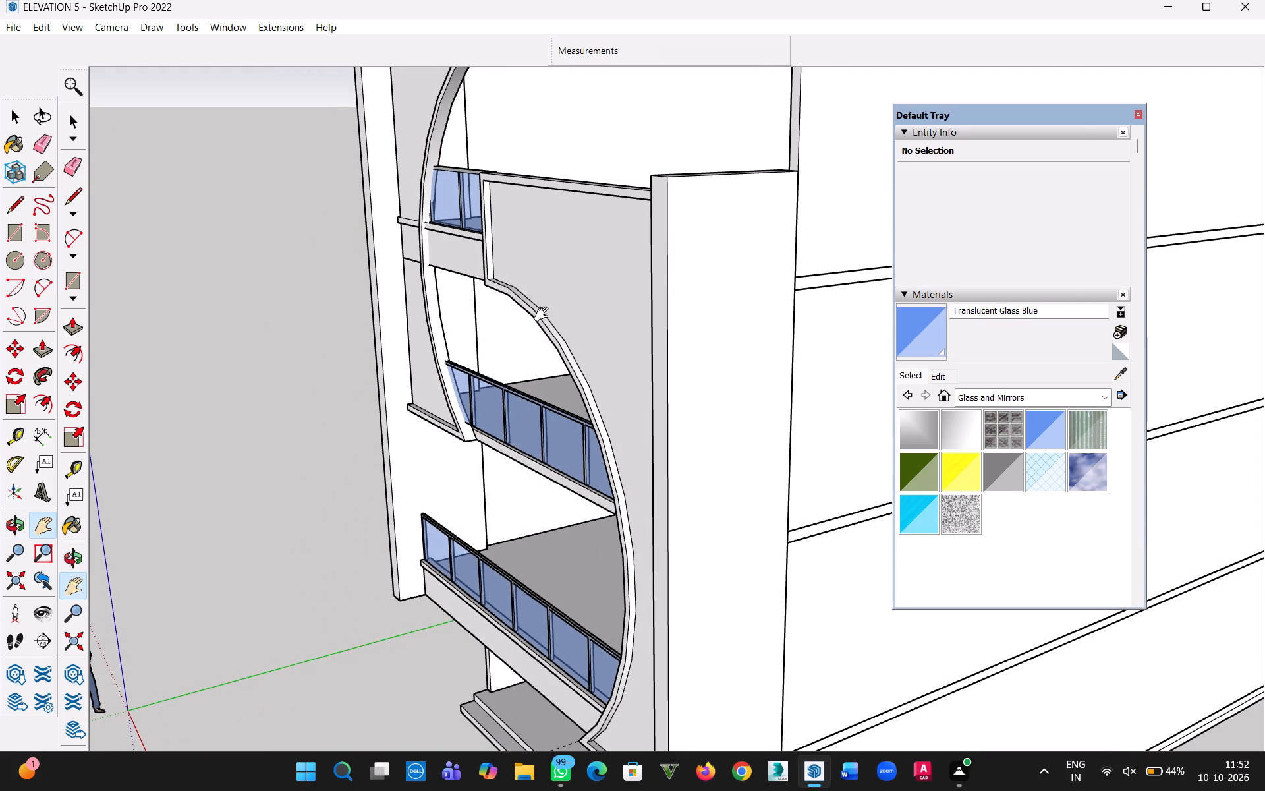
{"action": "middle_click_drag", "start_coordinate": [516, 466], "coordinate": [687, 487]}
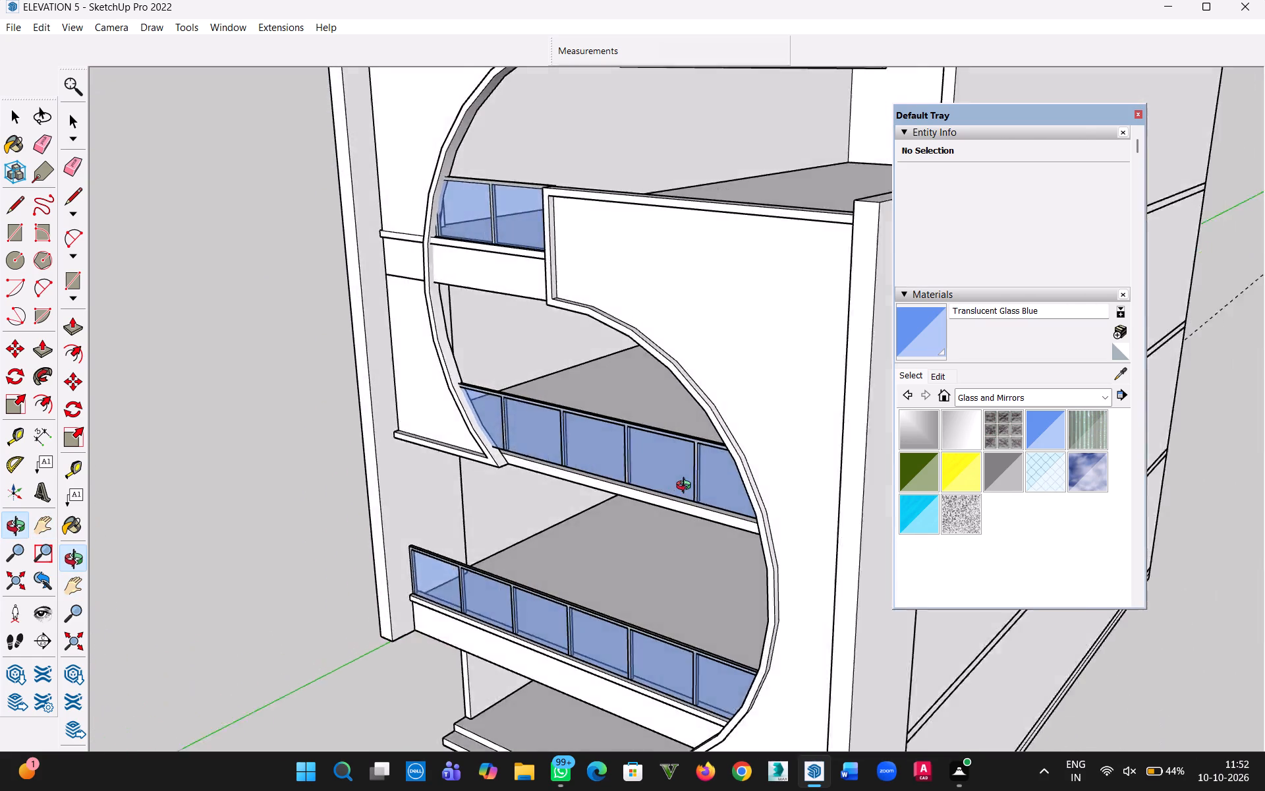
{"action": "middle_click_drag", "start_coordinate": [687, 487], "coordinate": [783, 511]}
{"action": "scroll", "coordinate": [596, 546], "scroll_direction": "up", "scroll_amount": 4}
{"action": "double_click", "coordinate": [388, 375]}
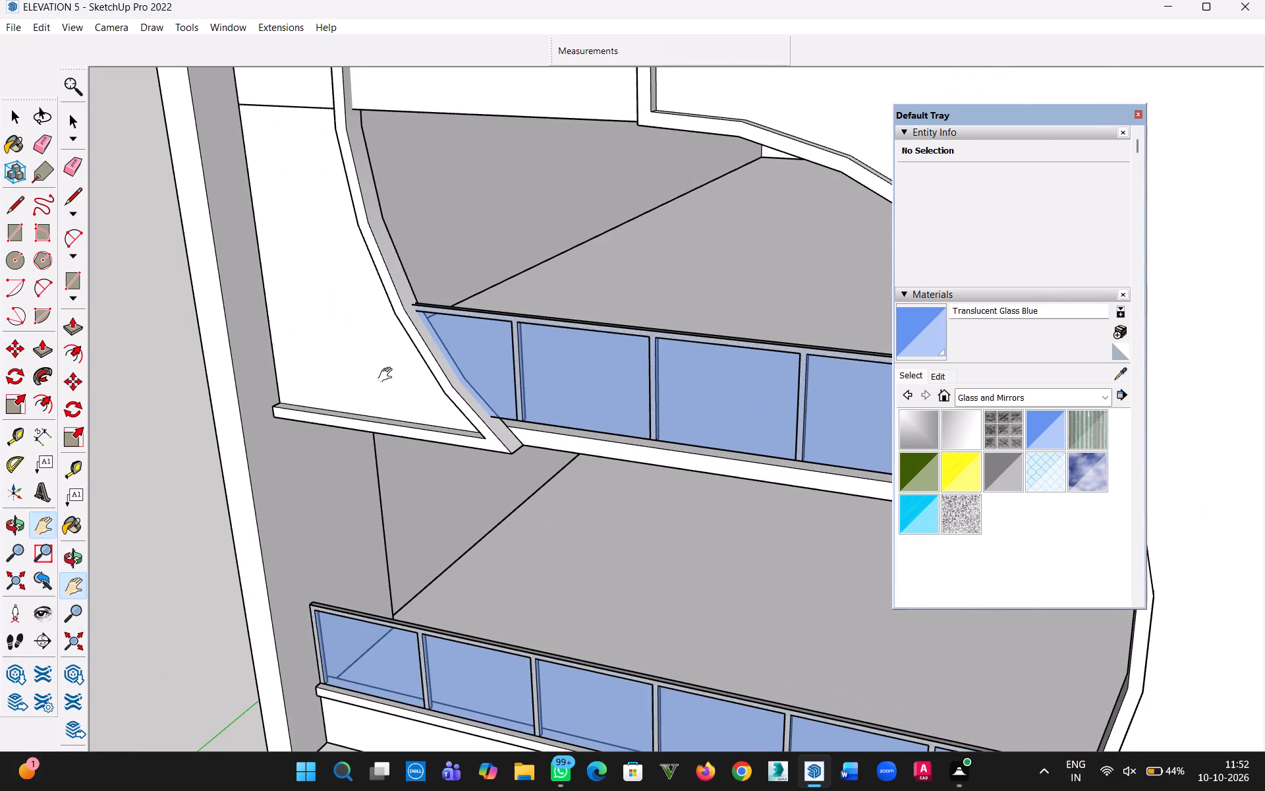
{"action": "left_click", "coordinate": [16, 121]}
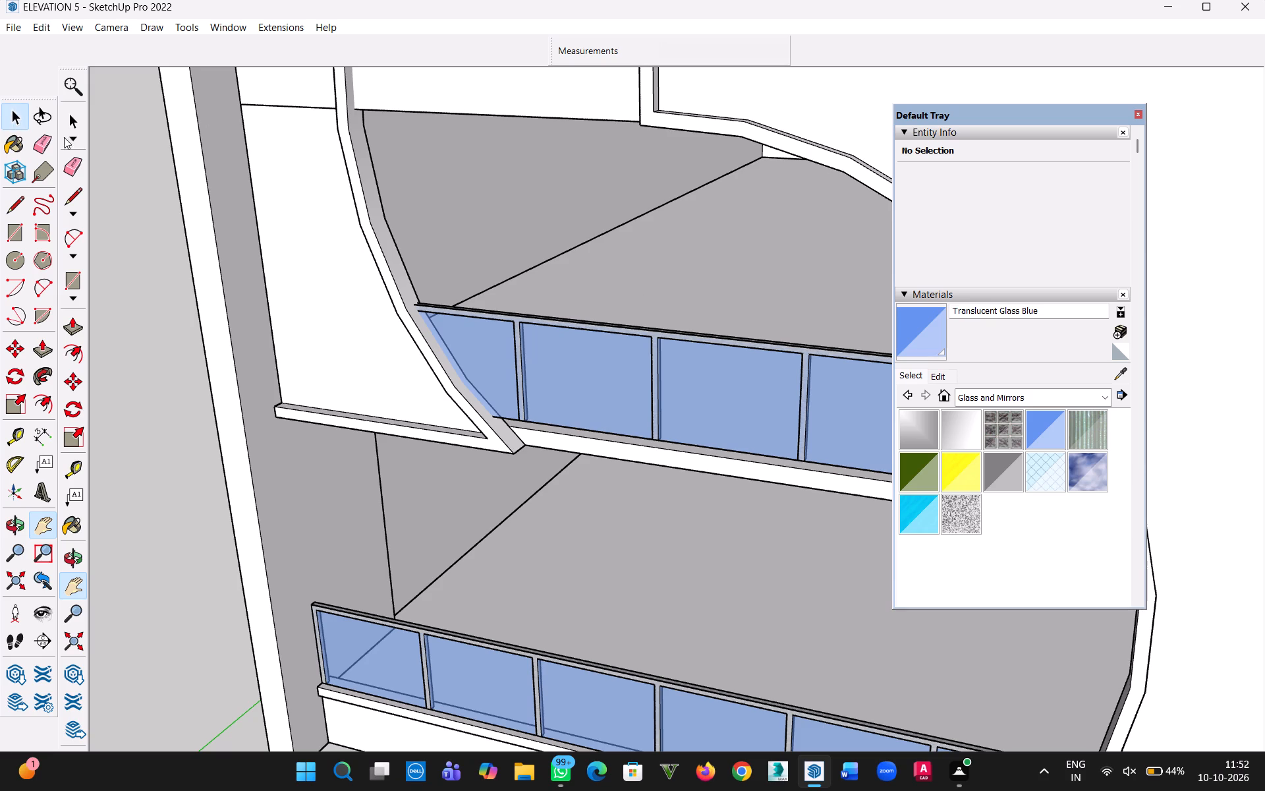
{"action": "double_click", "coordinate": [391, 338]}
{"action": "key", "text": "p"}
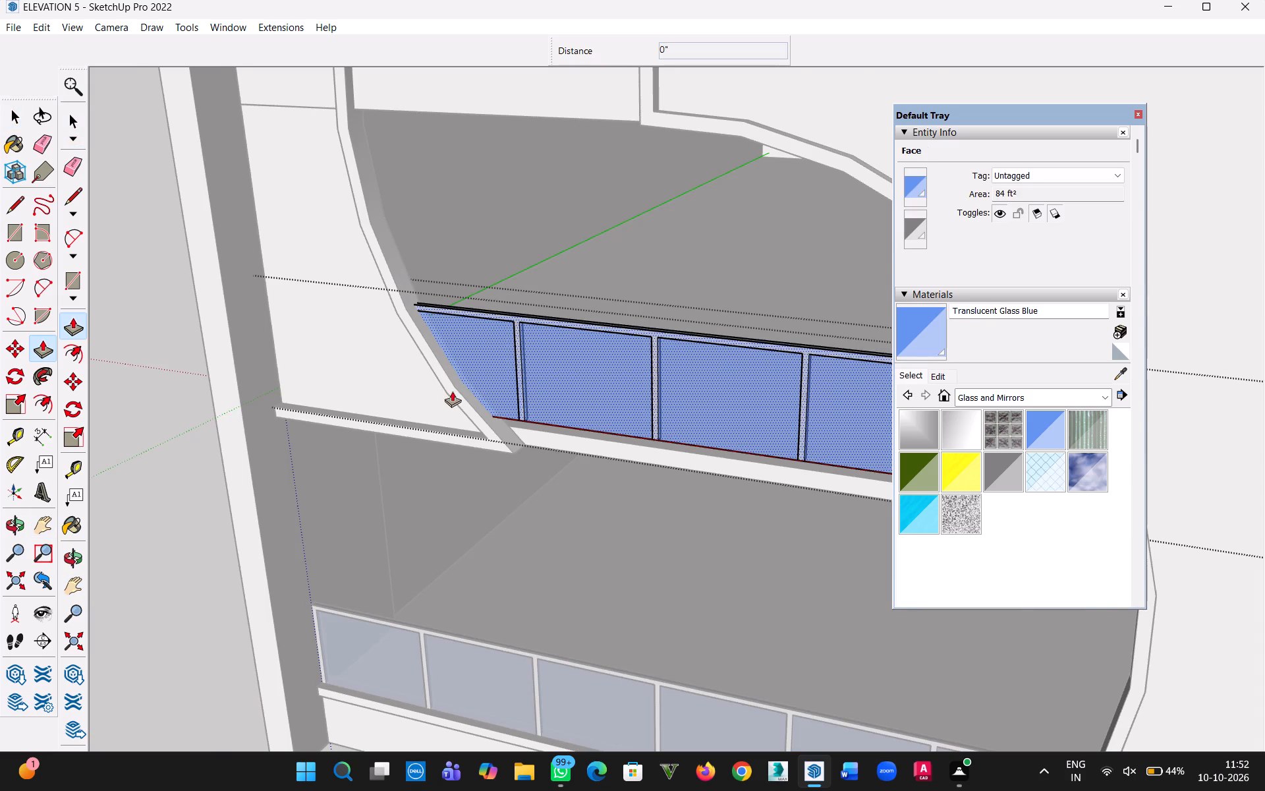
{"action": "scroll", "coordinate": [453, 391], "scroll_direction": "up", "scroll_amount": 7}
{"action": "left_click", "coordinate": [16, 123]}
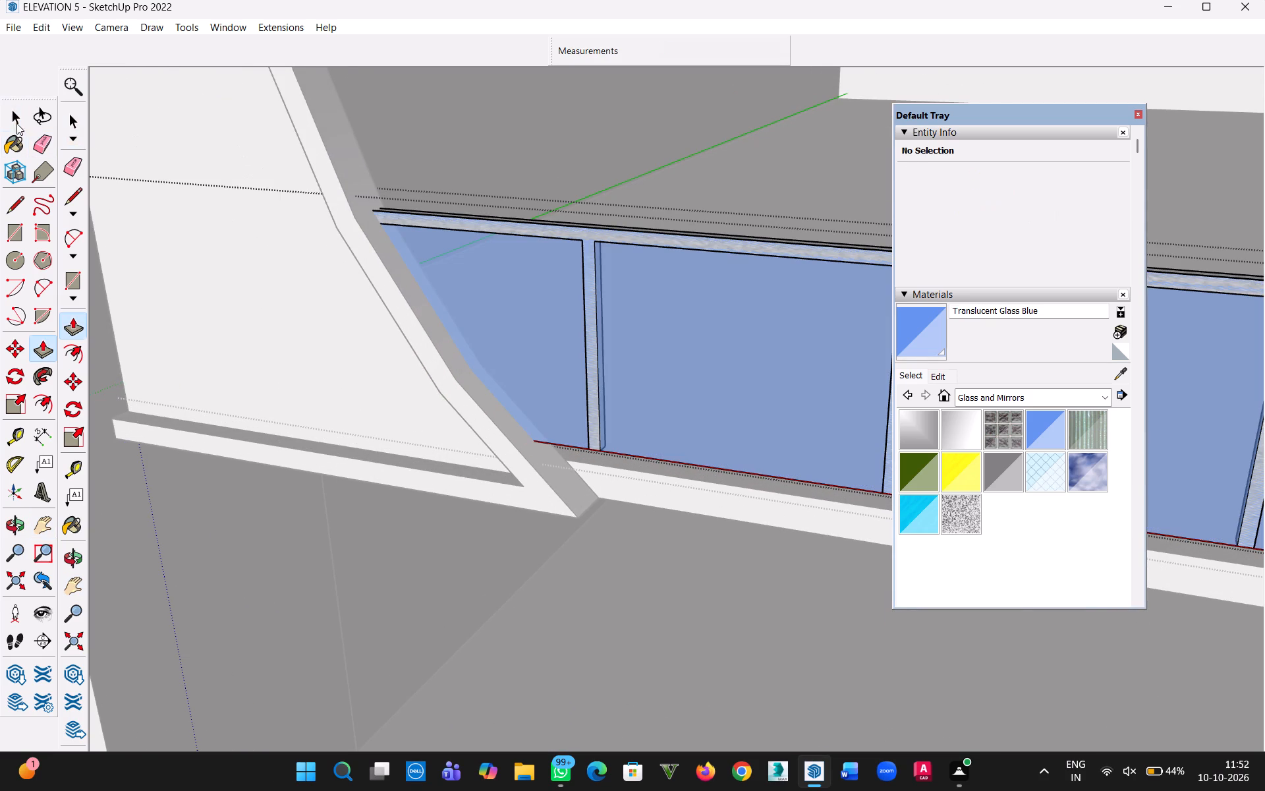
Open the upper curved panel group for editing.
{"action": "double_click", "coordinate": [302, 138]}
{"action": "scroll", "coordinate": [324, 223], "scroll_direction": "down", "scroll_amount": 5}
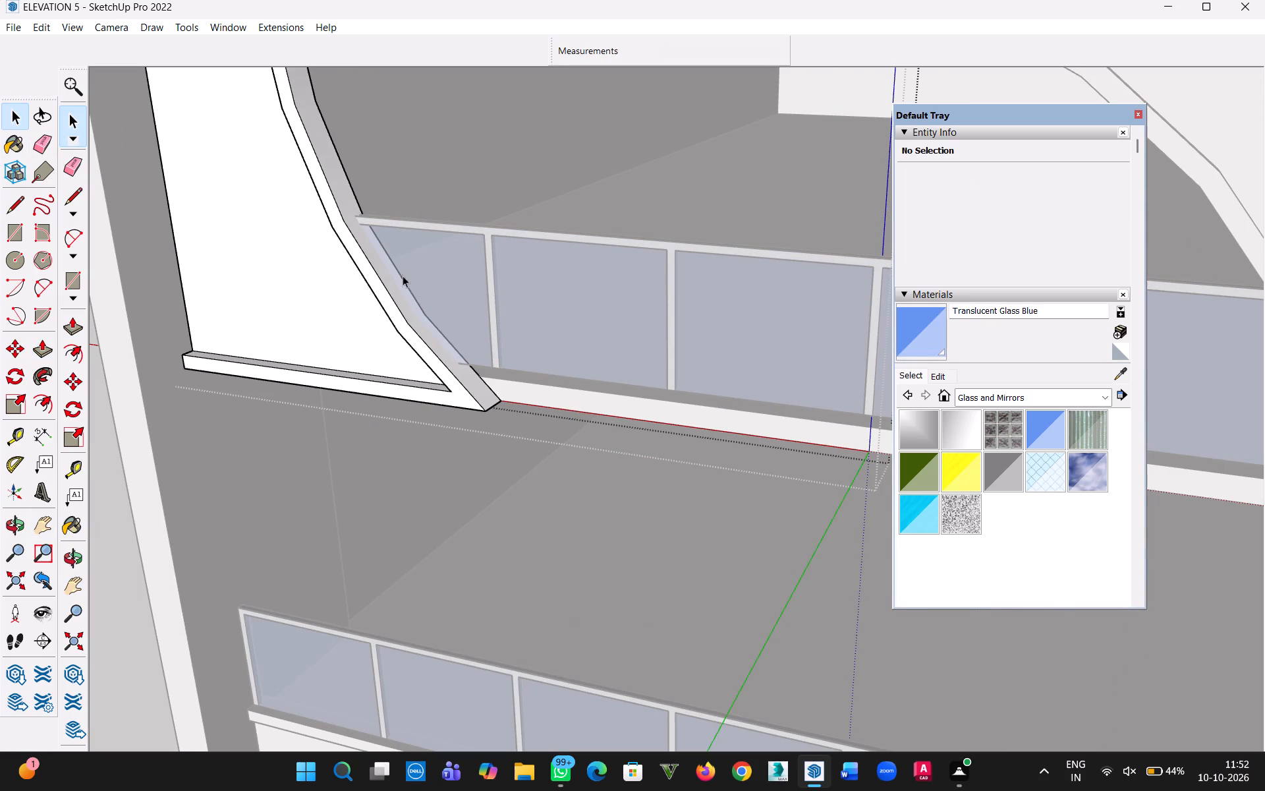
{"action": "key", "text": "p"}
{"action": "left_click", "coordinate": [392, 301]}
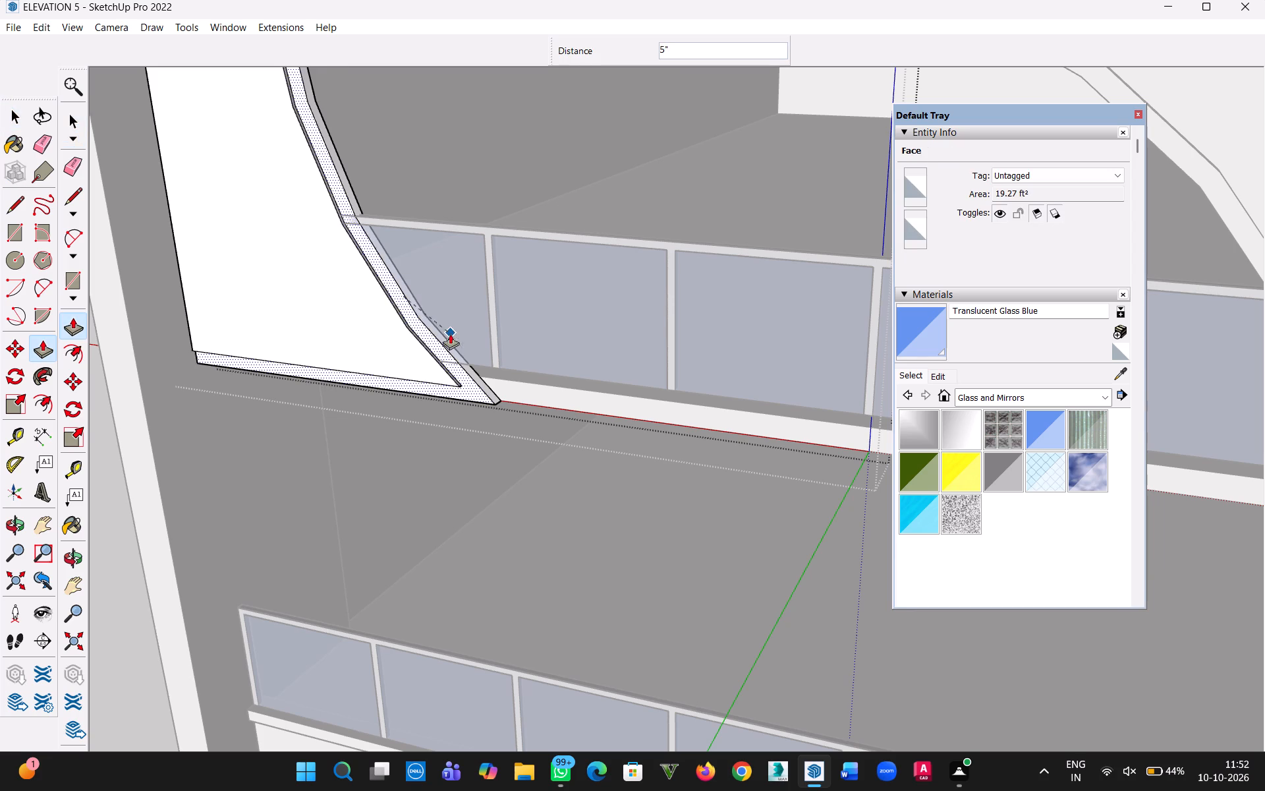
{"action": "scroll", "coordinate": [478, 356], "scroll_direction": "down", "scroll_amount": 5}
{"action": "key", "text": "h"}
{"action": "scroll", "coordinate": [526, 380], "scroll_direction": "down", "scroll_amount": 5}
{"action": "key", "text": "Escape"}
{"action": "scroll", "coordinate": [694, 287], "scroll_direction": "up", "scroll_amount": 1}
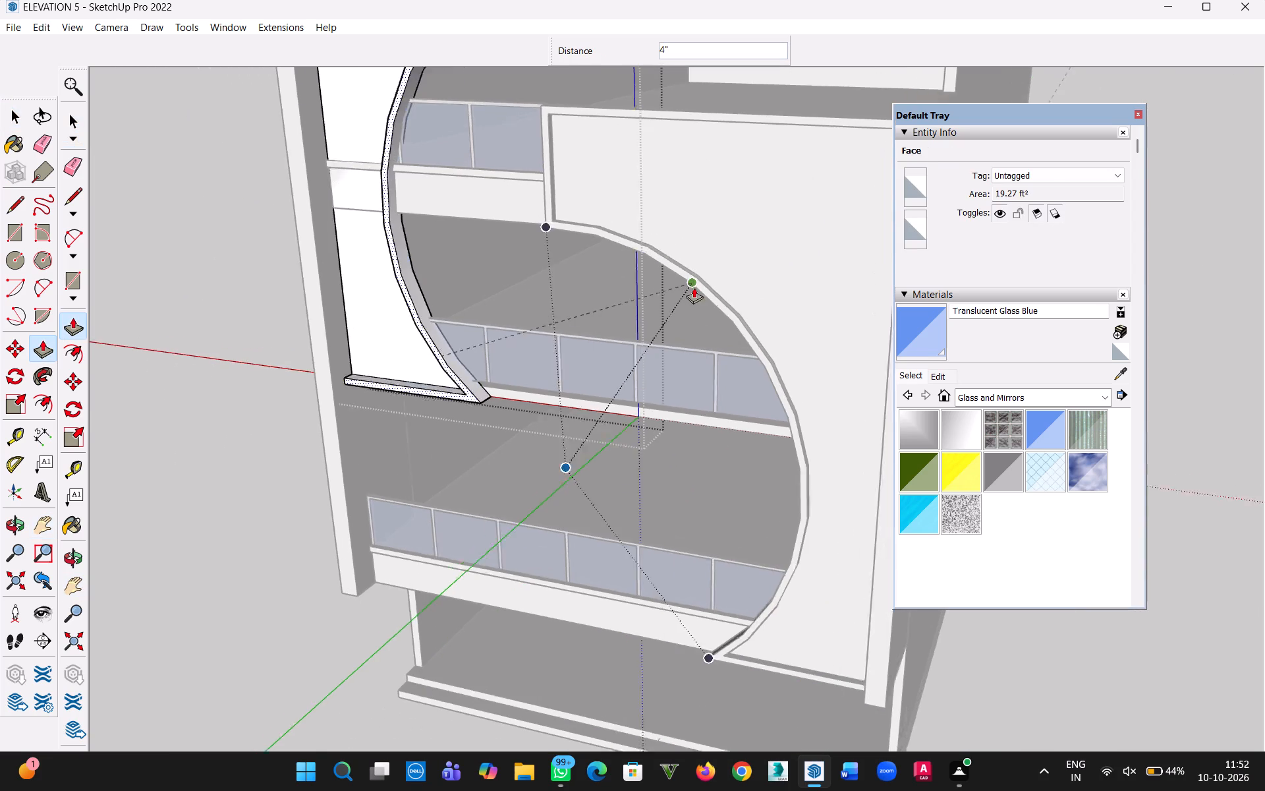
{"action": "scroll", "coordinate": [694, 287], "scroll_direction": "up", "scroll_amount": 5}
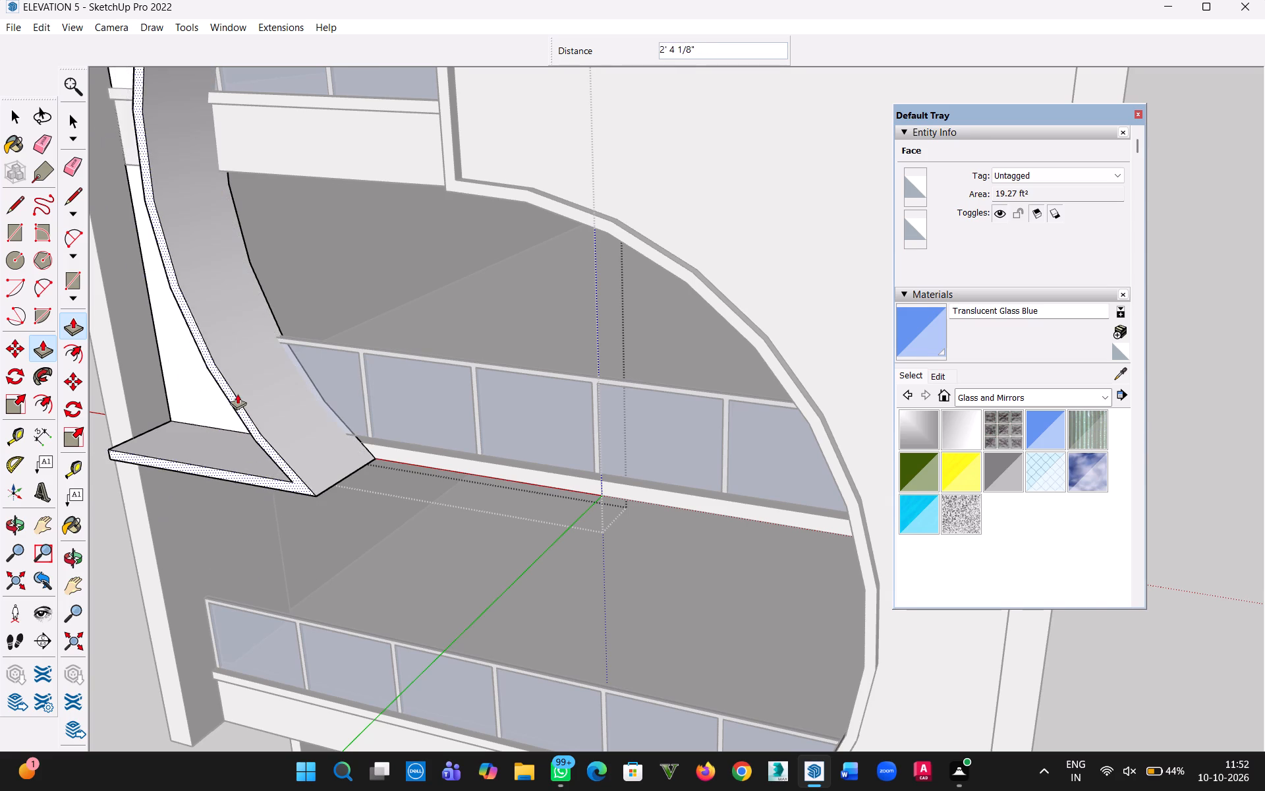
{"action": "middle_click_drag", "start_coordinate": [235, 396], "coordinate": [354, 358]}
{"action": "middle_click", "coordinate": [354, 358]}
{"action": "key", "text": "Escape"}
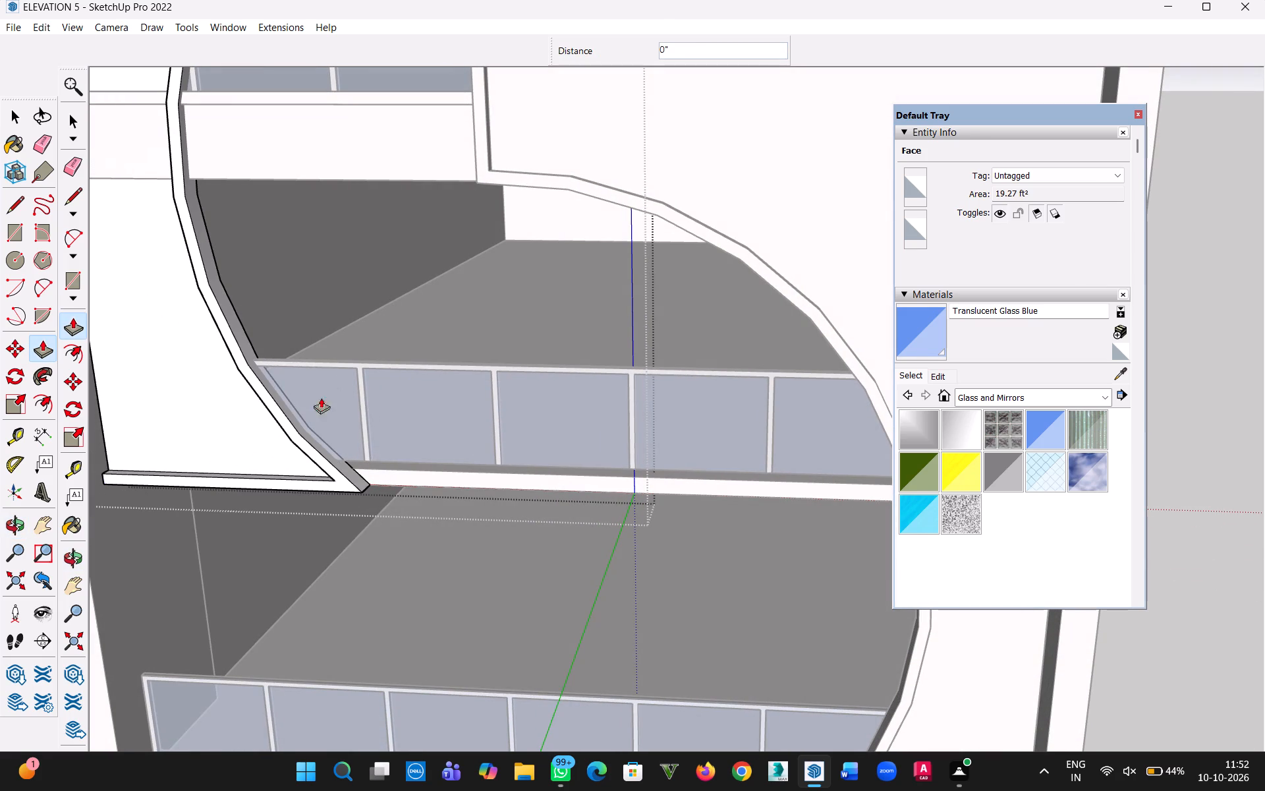
Push/Pull the upper panel's large inner face outward another 4", level with the lower panel's inner face.
{"action": "left_click", "coordinate": [172, 392]}
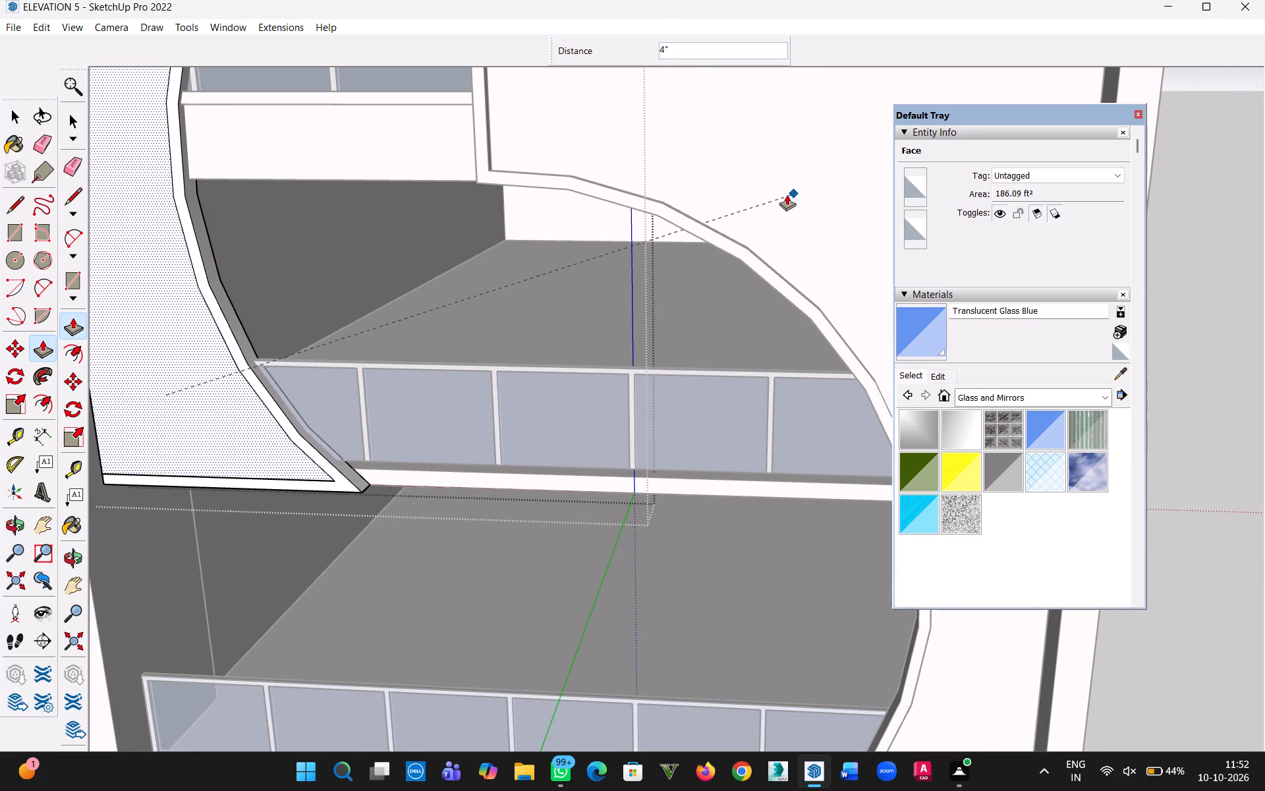
{"action": "left_click", "coordinate": [743, 157]}
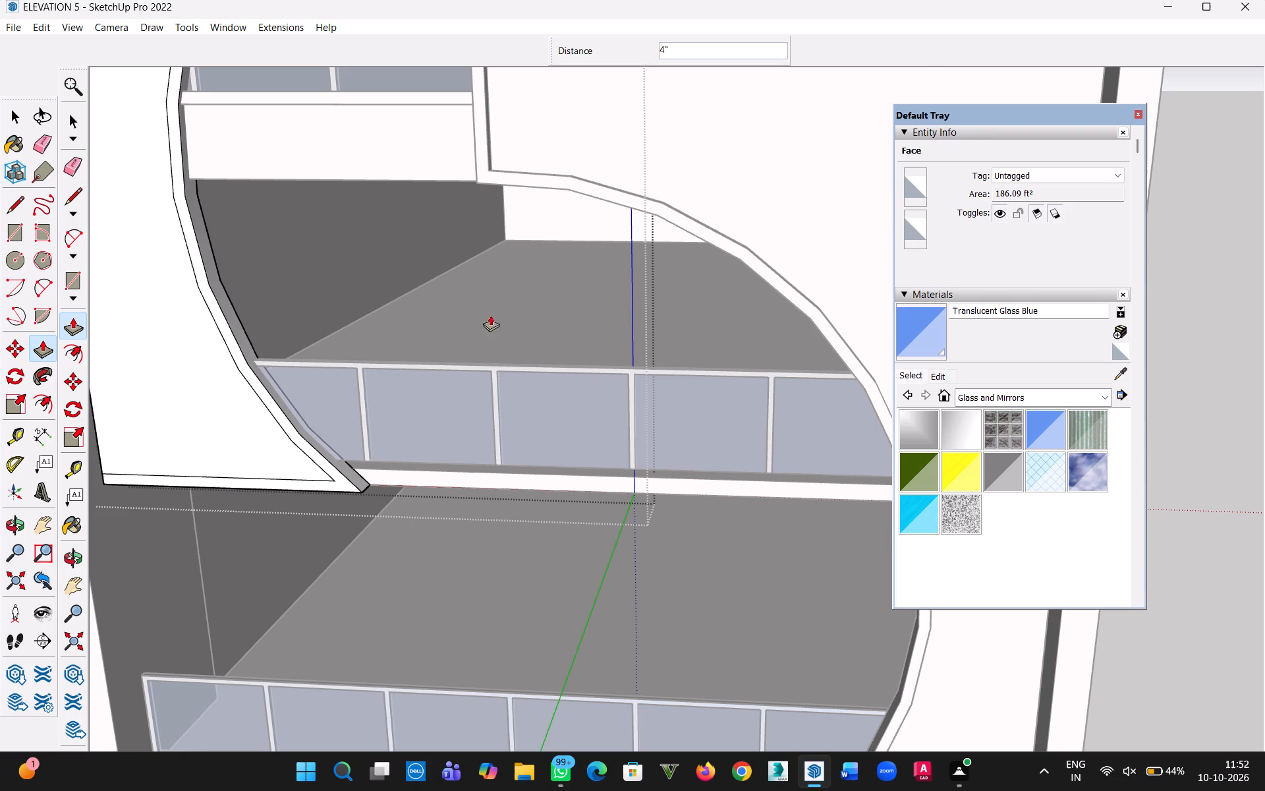
{"action": "scroll", "coordinate": [134, 546], "scroll_direction": "down", "scroll_amount": 2}
{"action": "left_click", "coordinate": [9, 127]}
Push/Pull the upper panel's border face outward another 4", level with the border of the lower curved panel.
{"action": "middle_click_drag", "start_coordinate": [157, 509], "coordinate": [288, 467]}
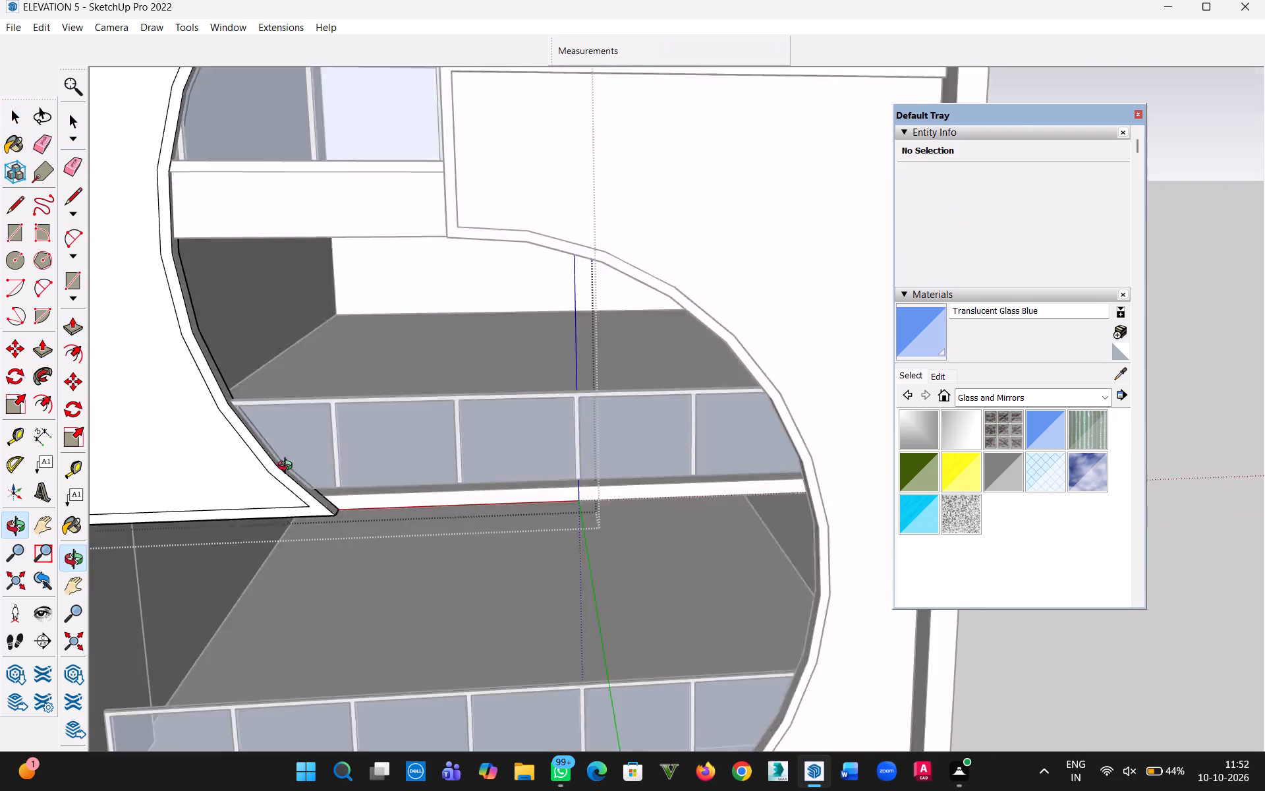
{"action": "middle_click_drag", "start_coordinate": [288, 467], "coordinate": [469, 447]}
{"action": "scroll", "coordinate": [387, 577], "scroll_direction": "up", "scroll_amount": 3}
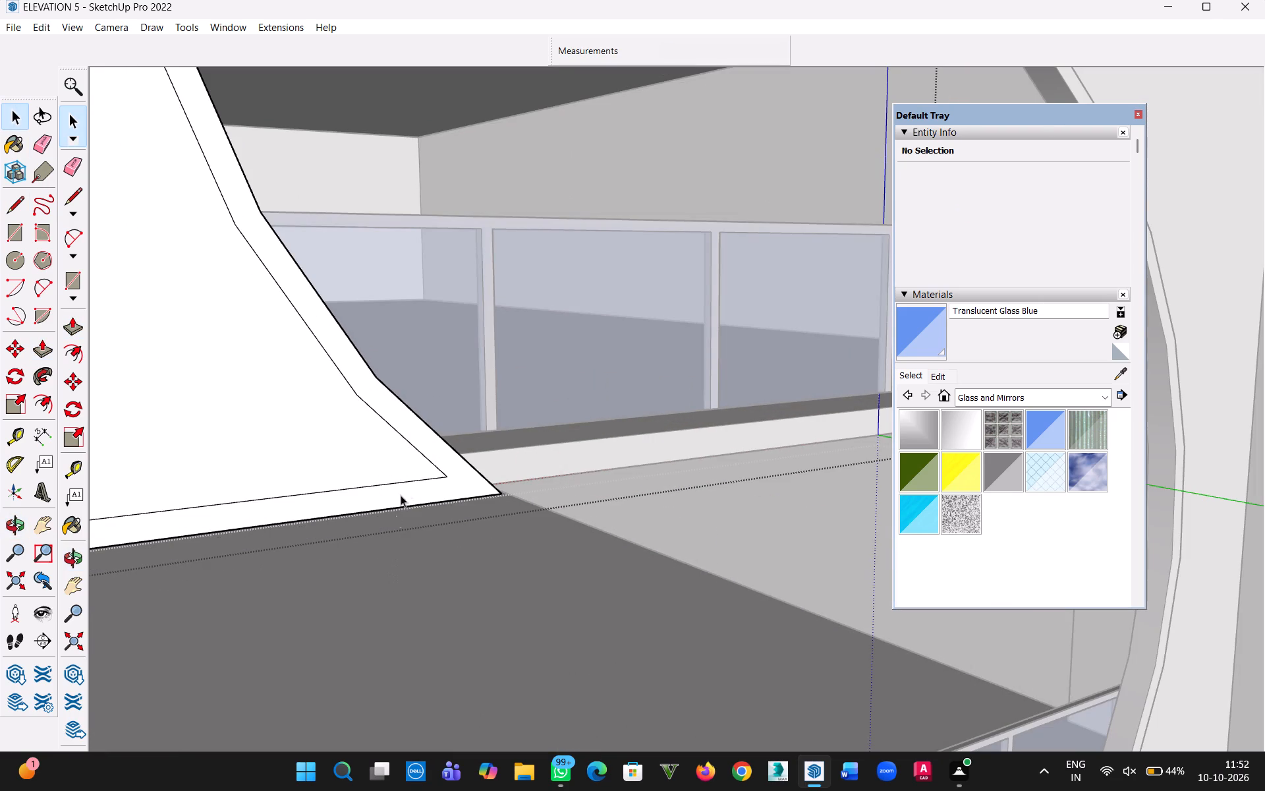
{"action": "scroll", "coordinate": [421, 513], "scroll_direction": "down", "scroll_amount": 7}
{"action": "middle_click", "coordinate": [758, 506]}
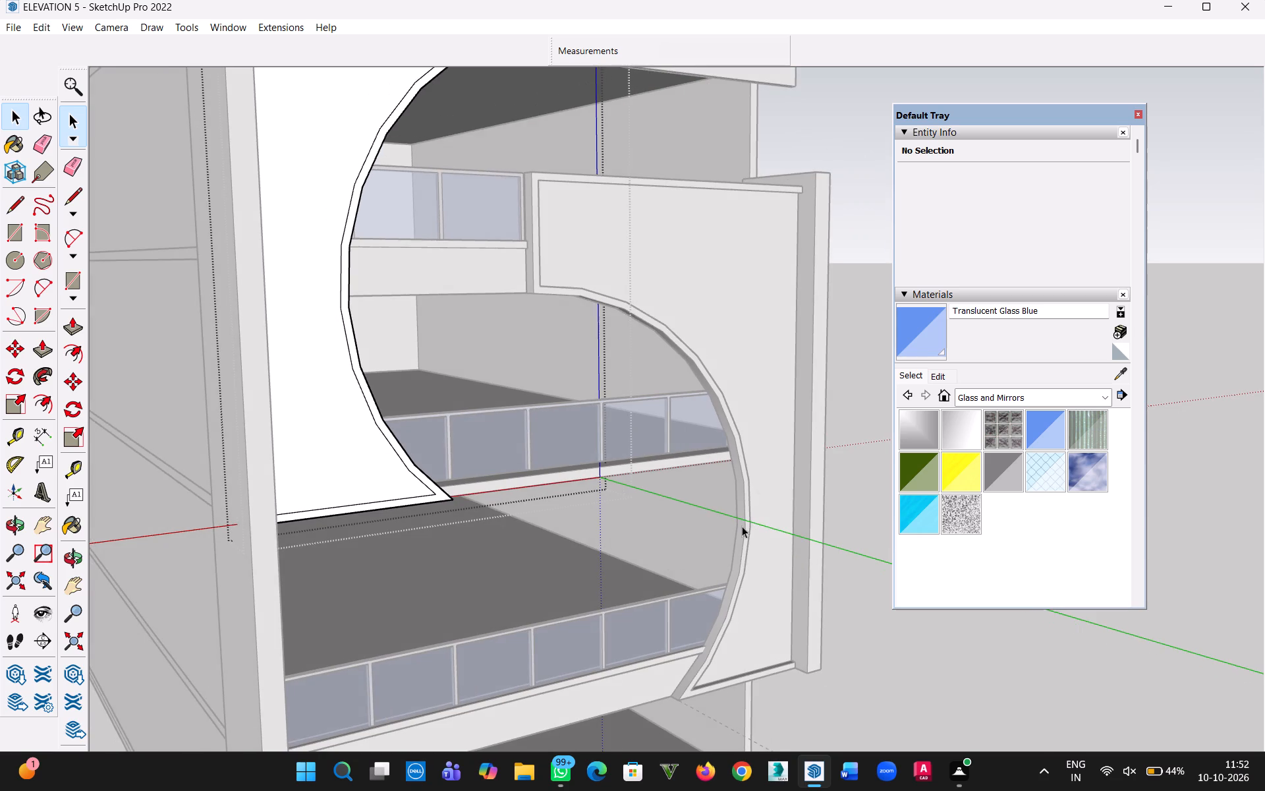
{"action": "middle_click_drag", "start_coordinate": [673, 560], "coordinate": [760, 636]}
{"action": "scroll", "coordinate": [474, 490], "scroll_direction": "up", "scroll_amount": 7}
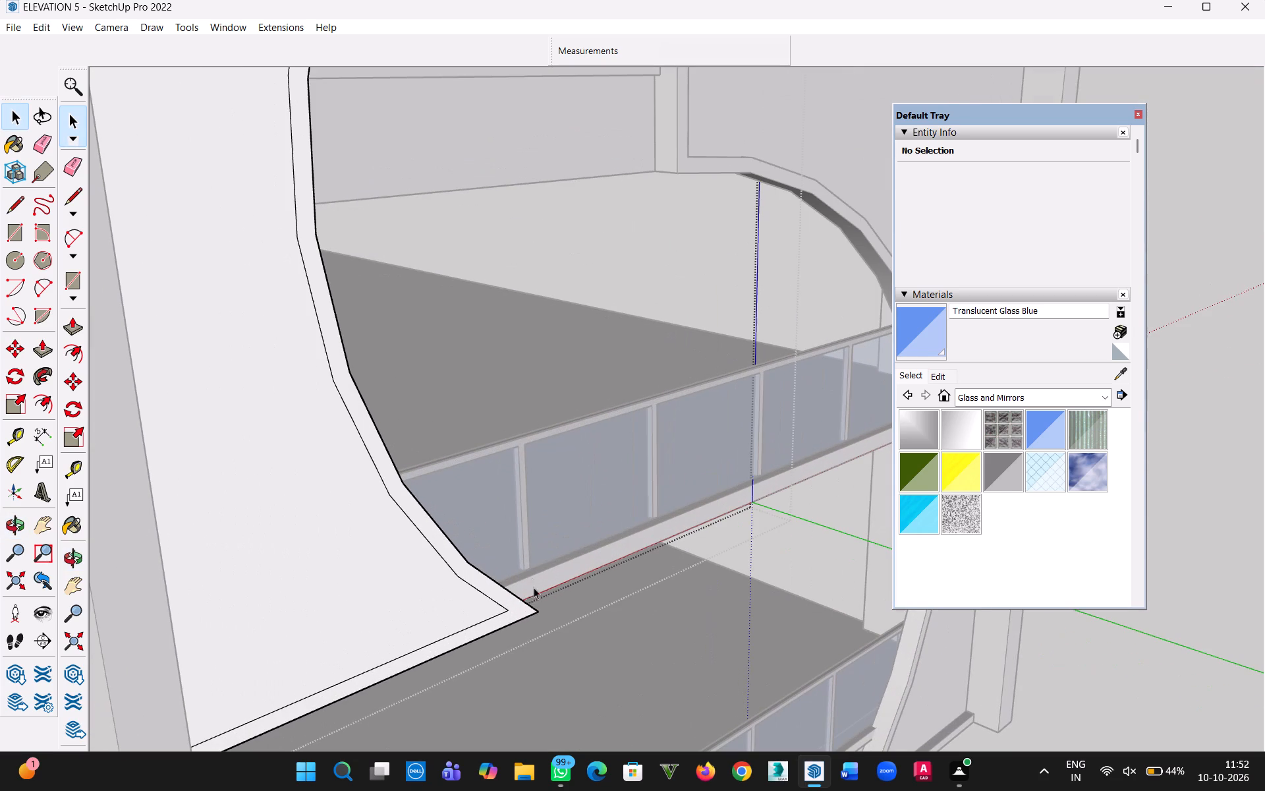
{"action": "left_click", "coordinate": [505, 601]}
{"action": "key", "text": "p"}
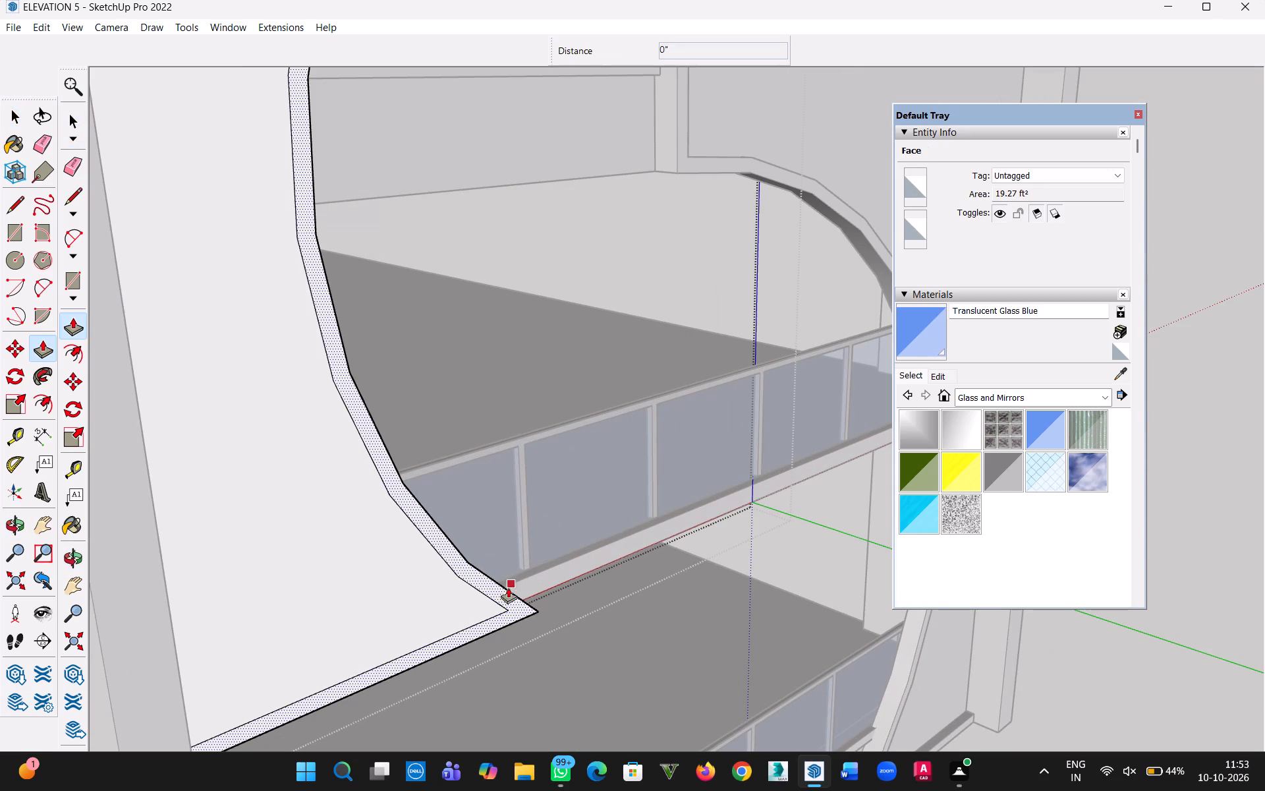
{"action": "left_click", "coordinate": [503, 597]}
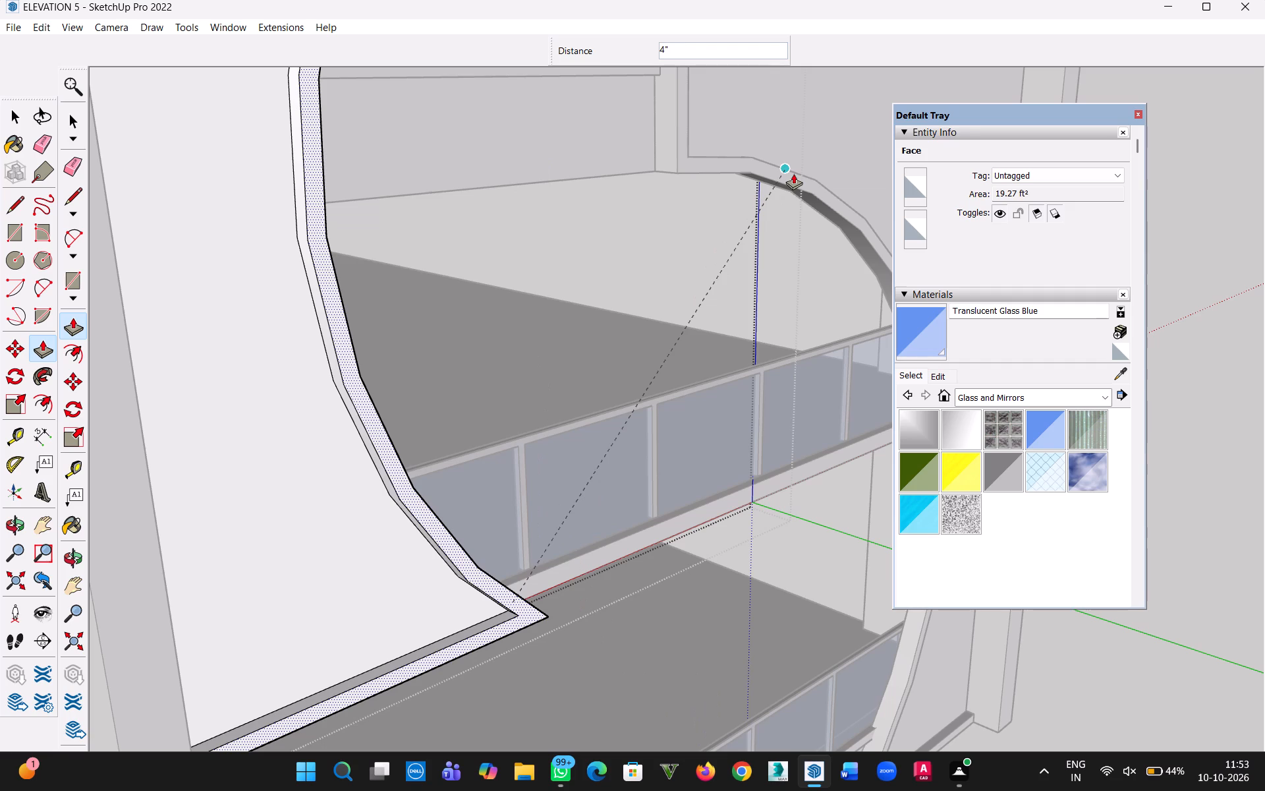
{"action": "left_click", "coordinate": [793, 173]}
{"action": "left_click", "coordinate": [13, 117]}
{"action": "scroll", "coordinate": [239, 322], "scroll_direction": "down", "scroll_amount": 4}
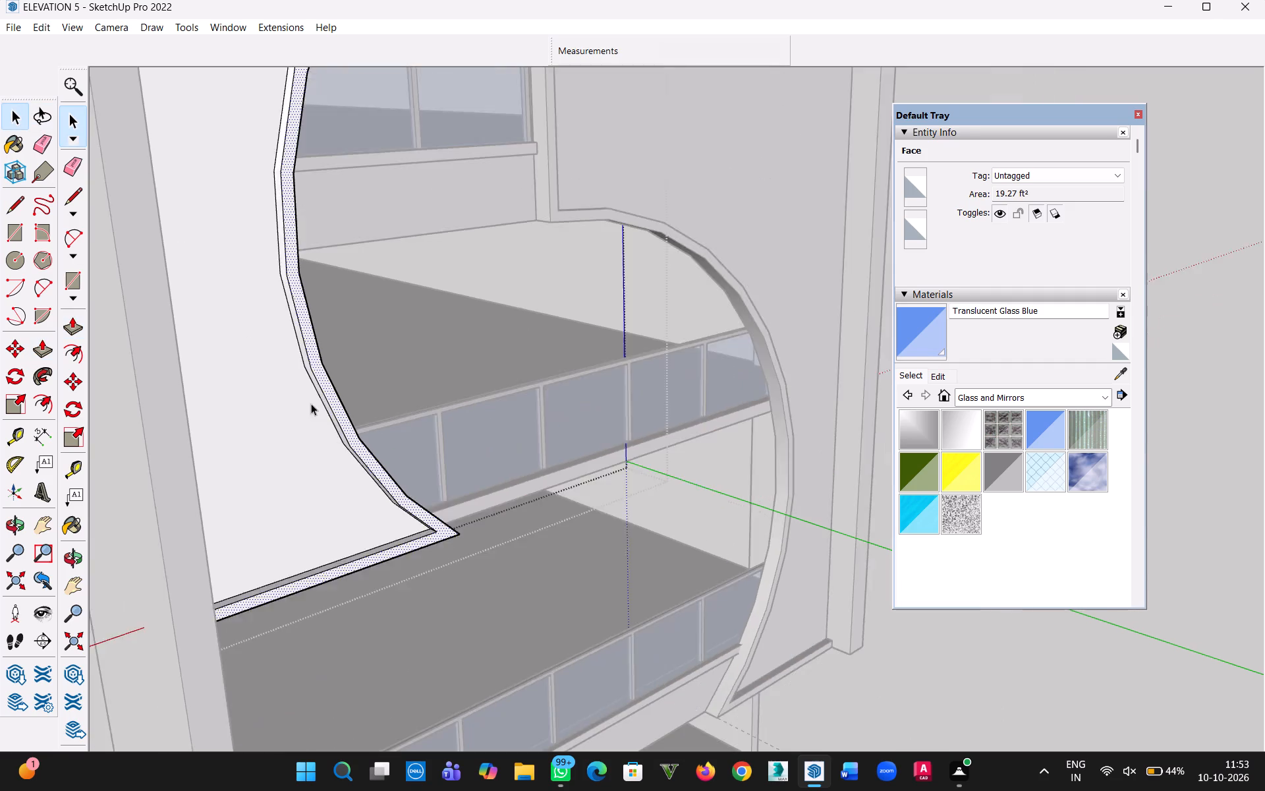
{"action": "scroll", "coordinate": [311, 403], "scroll_direction": "down", "scroll_amount": 12}
{"action": "left_click", "coordinate": [13, 107]}
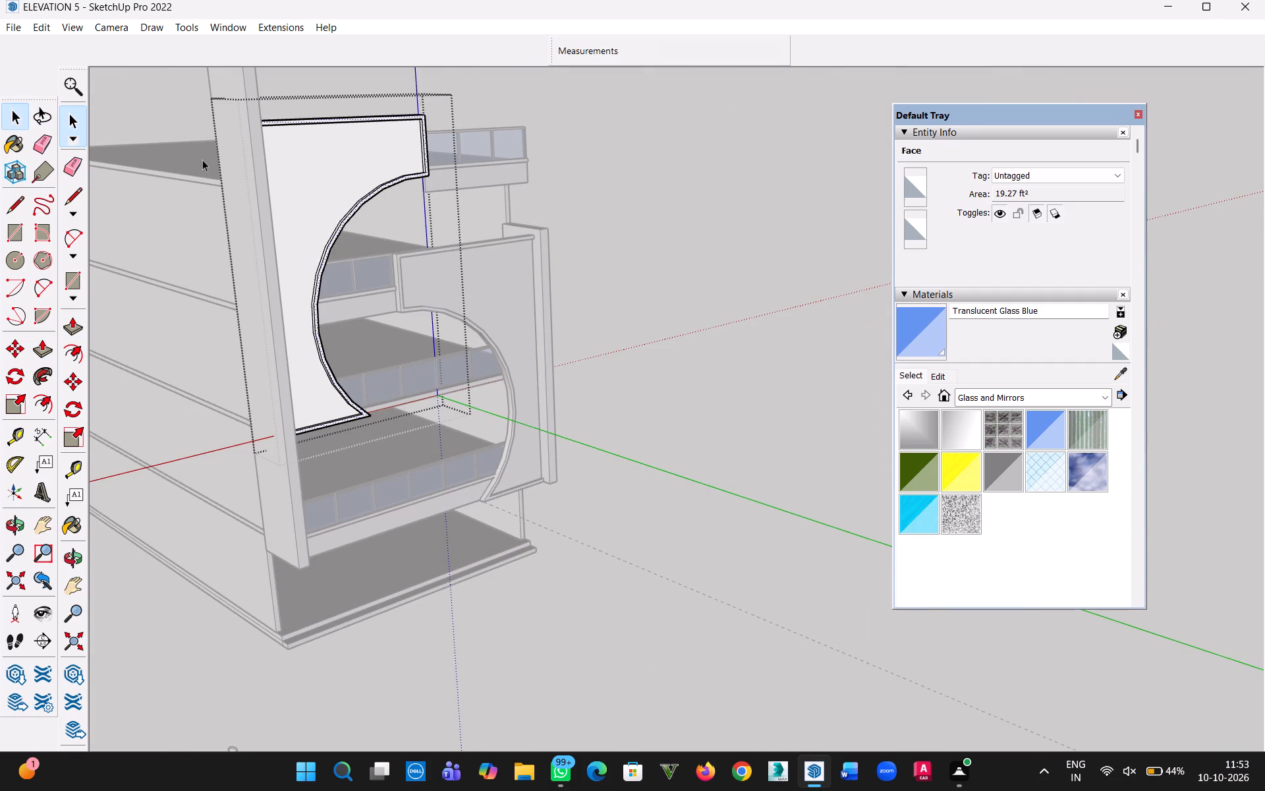
Close the upper curved panel group and unhide all hidden objects in the elevation.
{"action": "left_click", "coordinate": [835, 234]}
{"action": "middle_click_drag", "start_coordinate": [649, 318], "coordinate": [410, 213]}
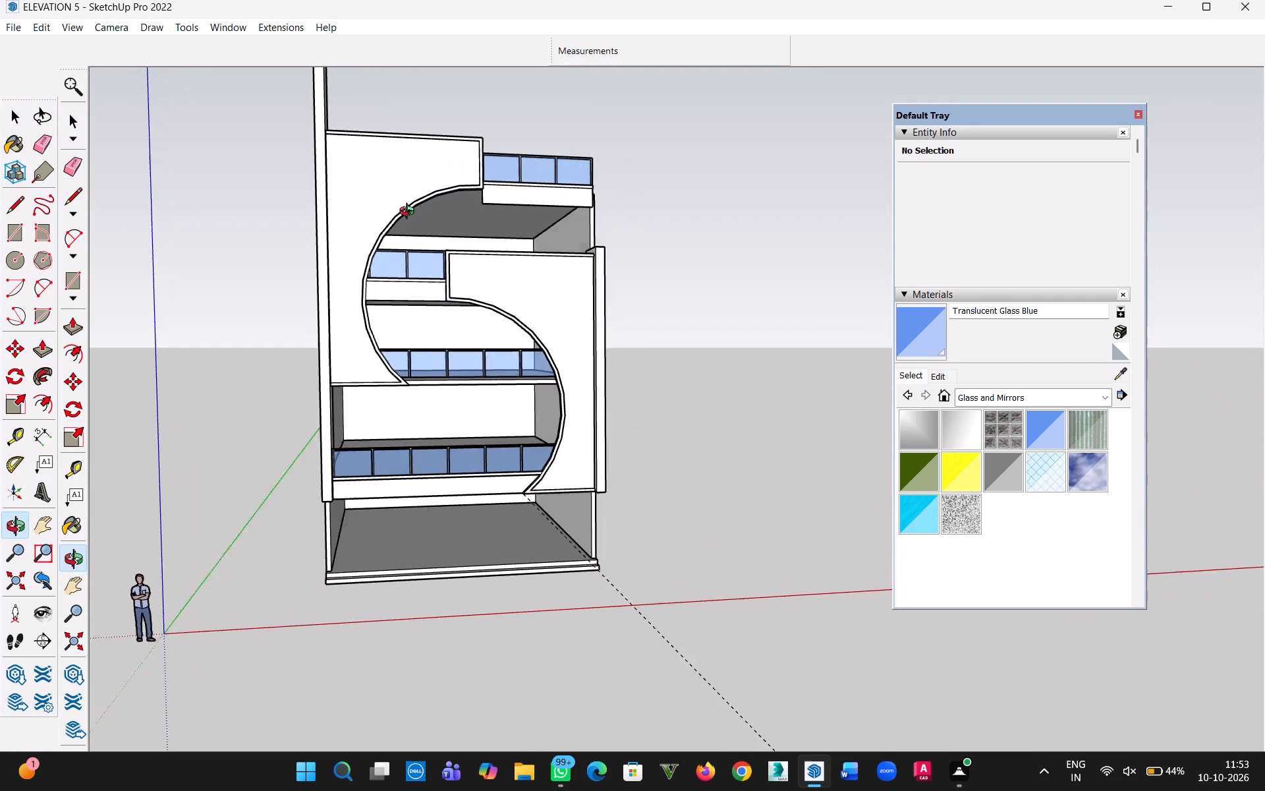
{"action": "middle_click_drag", "start_coordinate": [410, 213], "coordinate": [401, 262]}
{"action": "scroll", "coordinate": [434, 281], "scroll_direction": "up", "scroll_amount": 4}
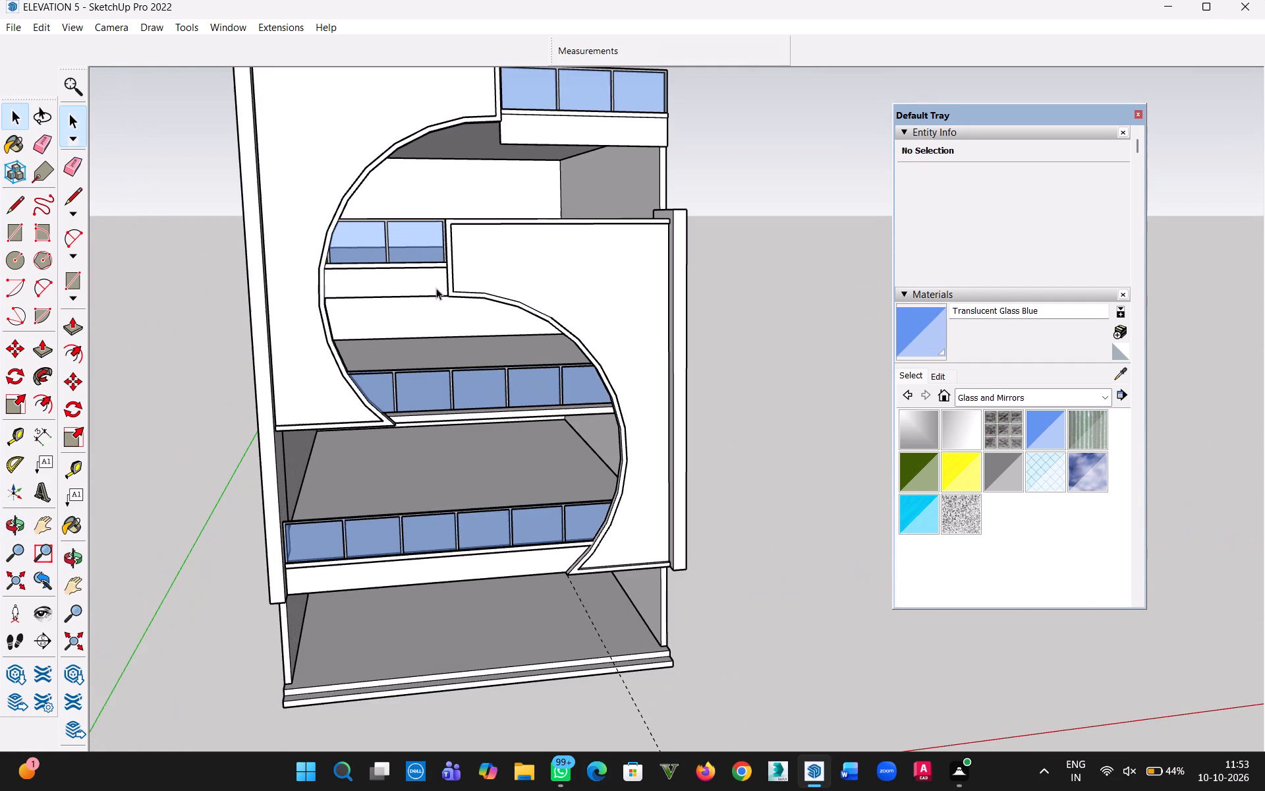
{"action": "left_click", "coordinate": [49, 28]}
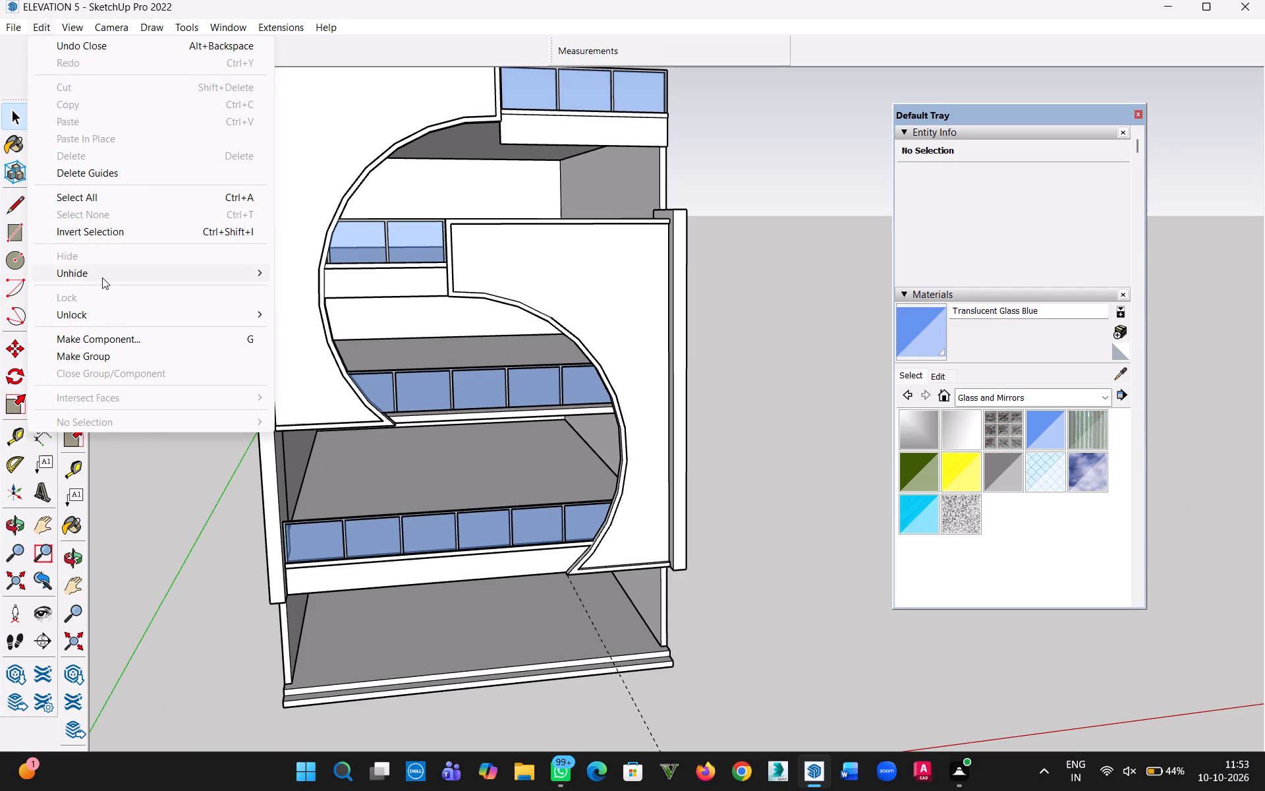
{"action": "left_click", "coordinate": [339, 307]}
{"action": "left_click", "coordinate": [756, 412]}
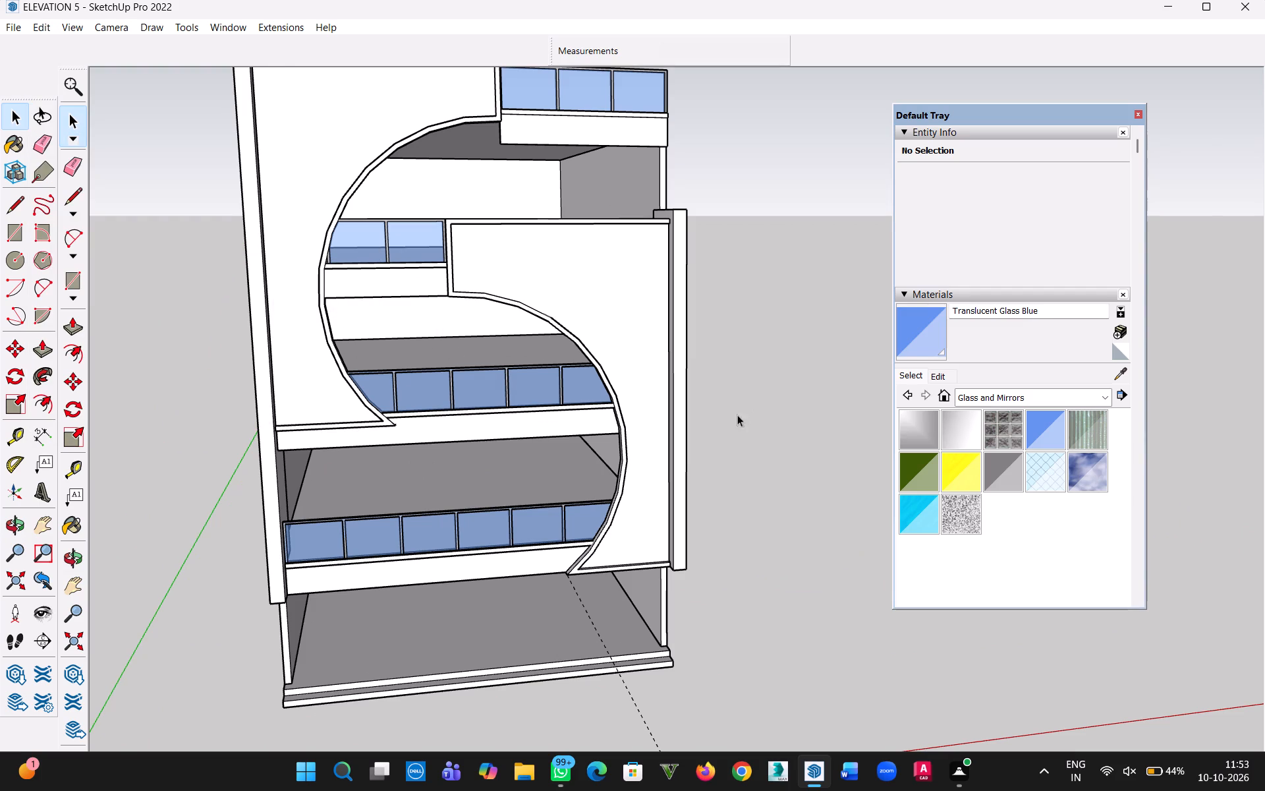
Examine from the front, above and the side how the curved panels sit against the balcony slabs and railings.
{"action": "middle_click_drag", "start_coordinate": [727, 415], "coordinate": [561, 630]}
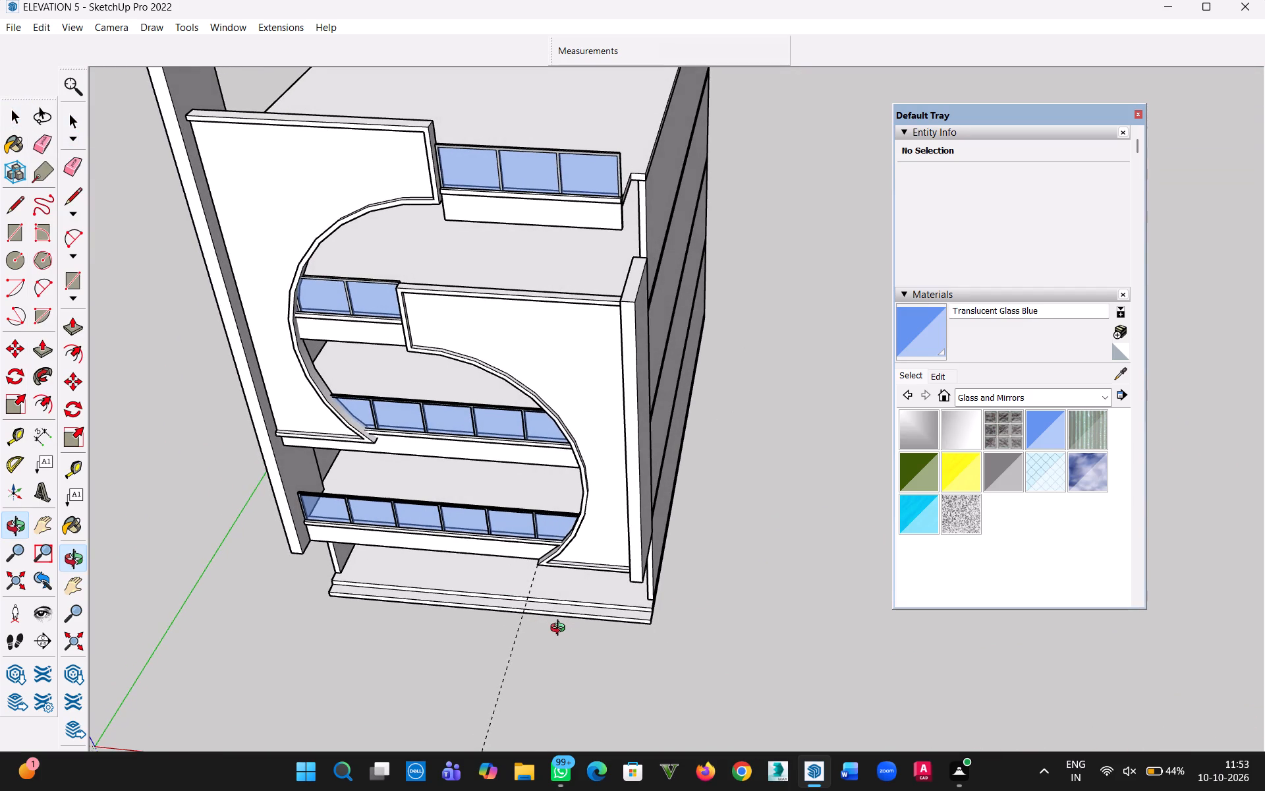
{"action": "middle_click_drag", "start_coordinate": [561, 630], "coordinate": [560, 630]}
{"action": "scroll", "coordinate": [256, 413], "scroll_direction": "up", "scroll_amount": 5}
{"action": "scroll", "coordinate": [446, 428], "scroll_direction": "up", "scroll_amount": 1}
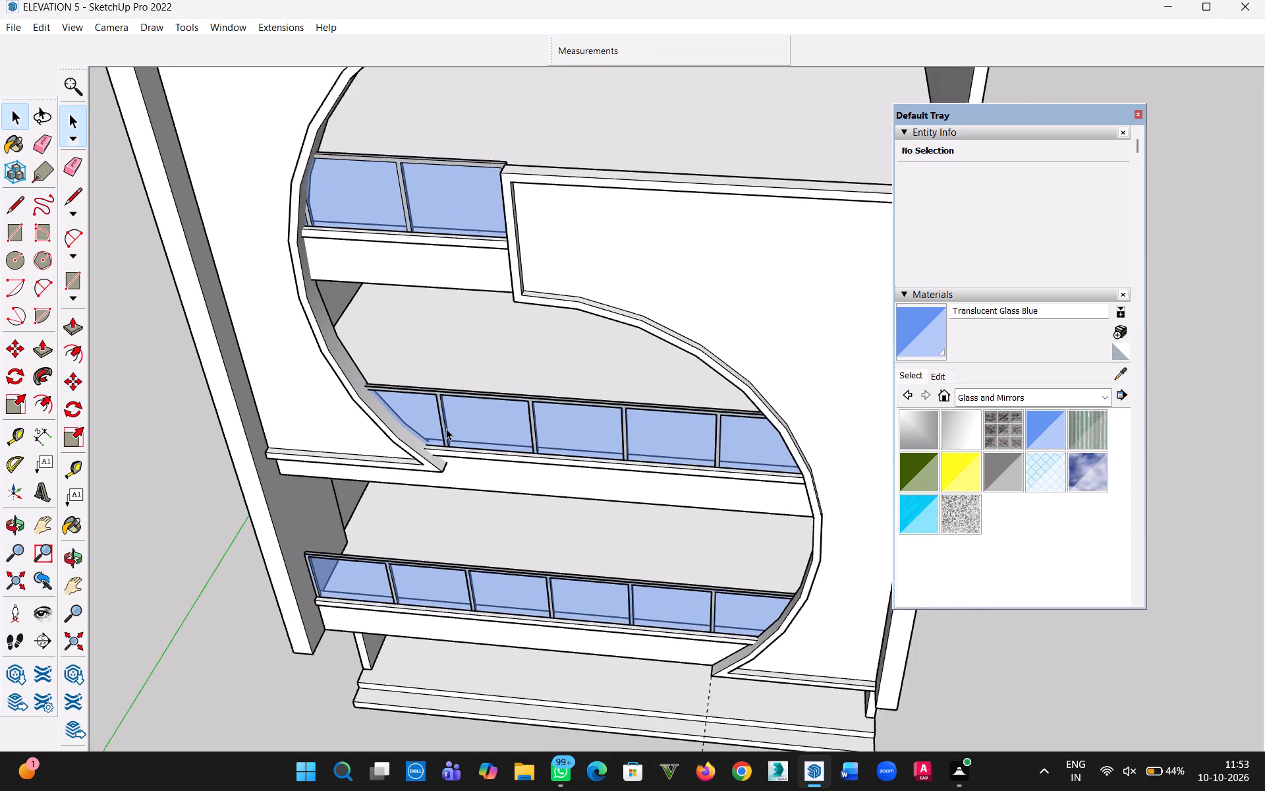
{"action": "scroll", "coordinate": [446, 428], "scroll_direction": "up", "scroll_amount": 1}
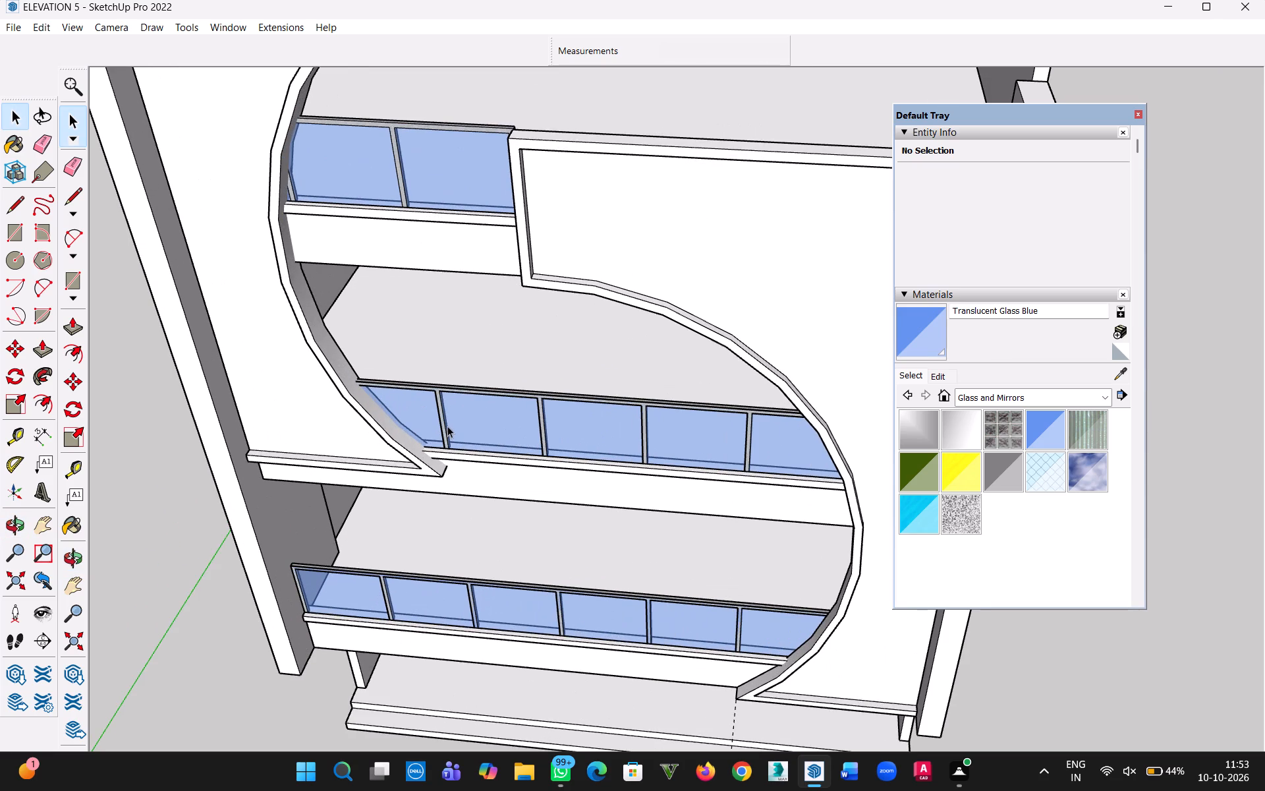
{"action": "scroll", "coordinate": [422, 398], "scroll_direction": "up", "scroll_amount": 4}
{"action": "middle_click_drag", "start_coordinate": [429, 434], "coordinate": [379, 437]}
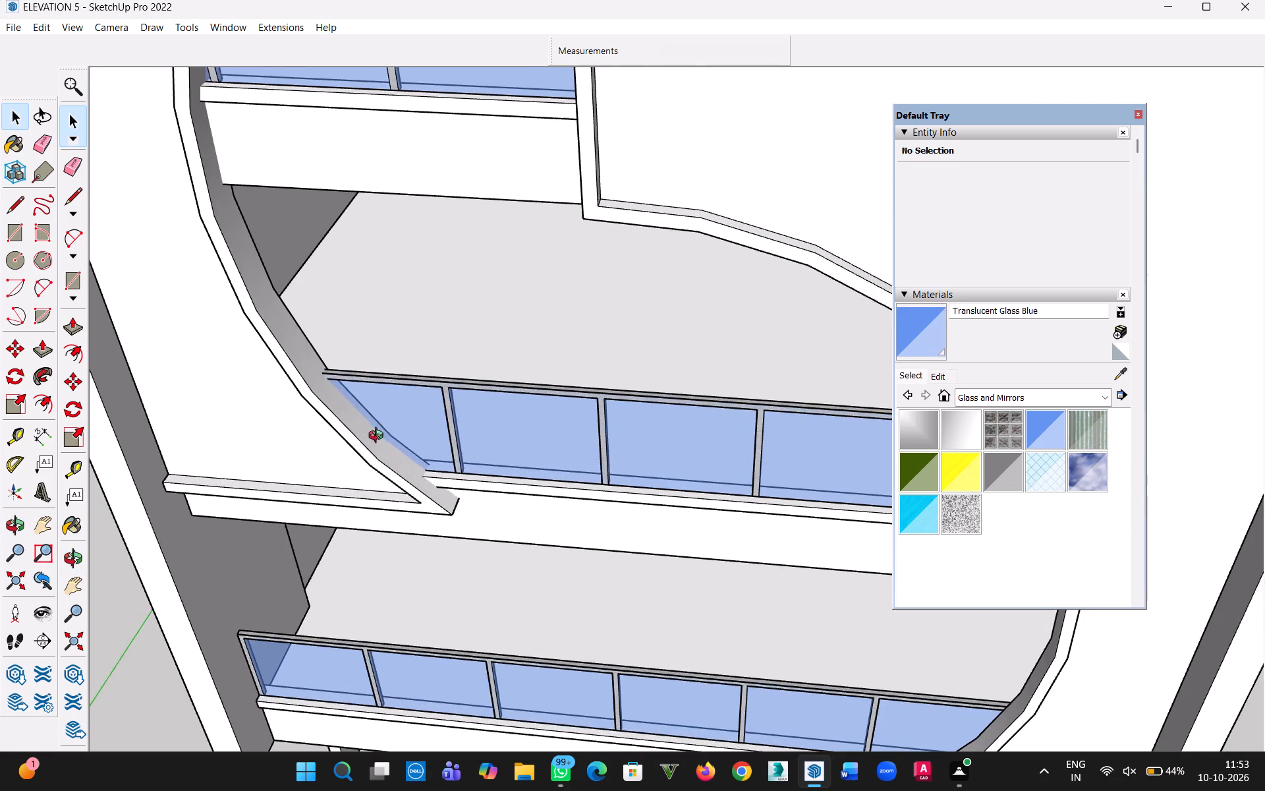
{"action": "middle_click_drag", "start_coordinate": [379, 437], "coordinate": [607, 328]}
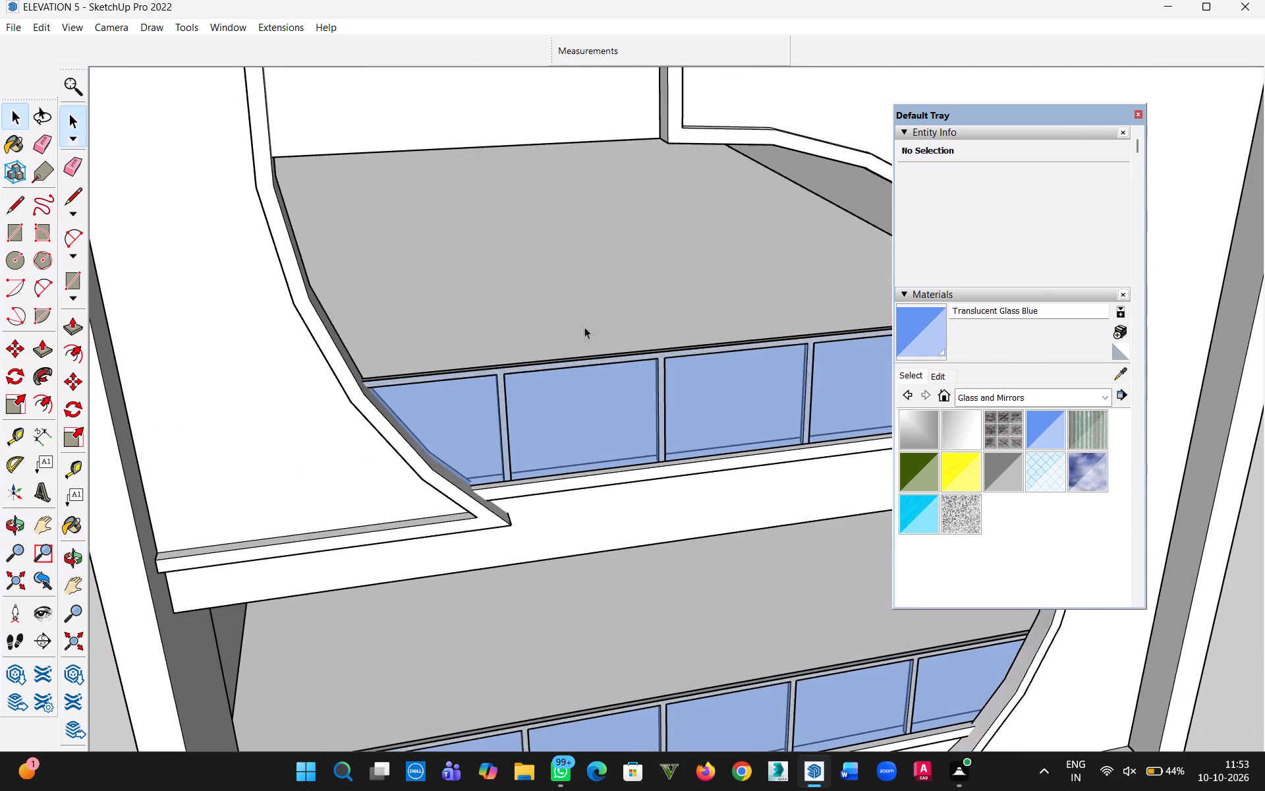
{"action": "scroll", "coordinate": [562, 331], "scroll_direction": "down", "scroll_amount": 6}
{"action": "middle_click_drag", "start_coordinate": [529, 353], "coordinate": [834, 586]}
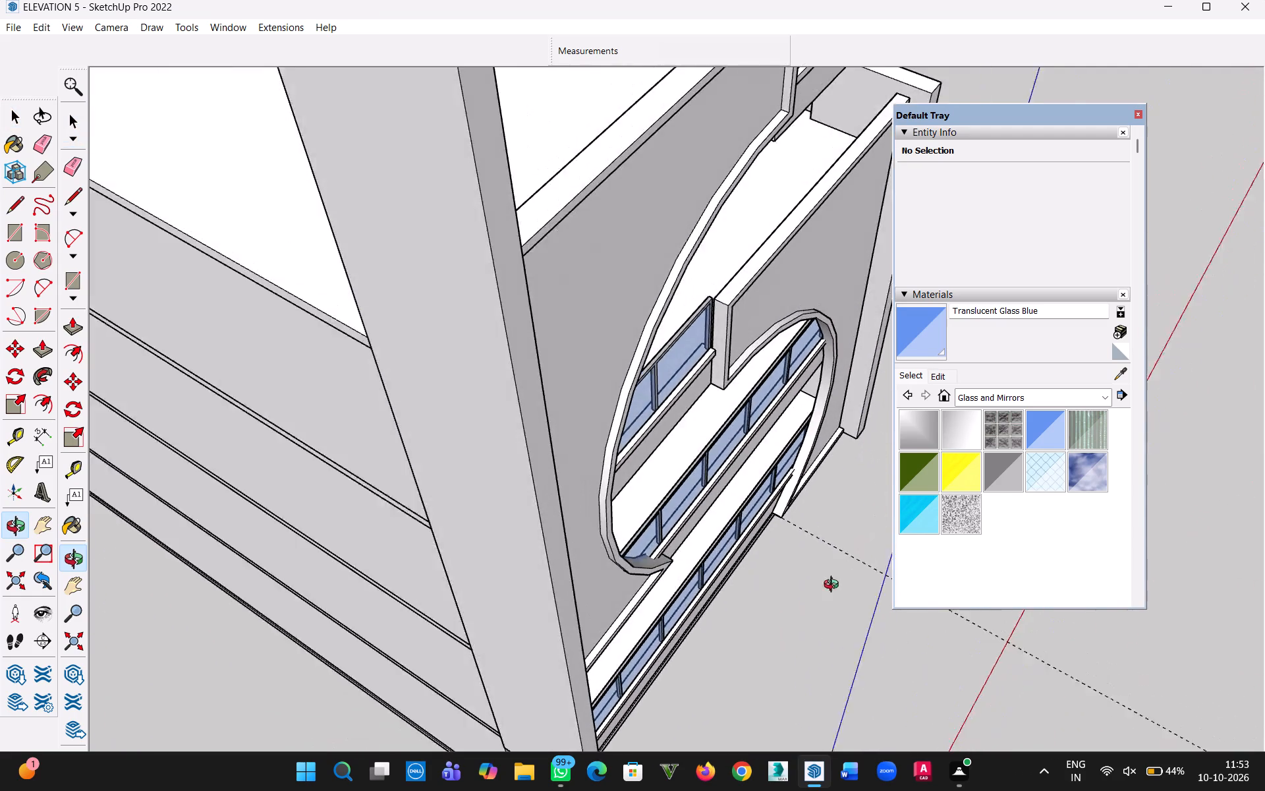
{"action": "middle_click_drag", "start_coordinate": [834, 586], "coordinate": [191, 572]}
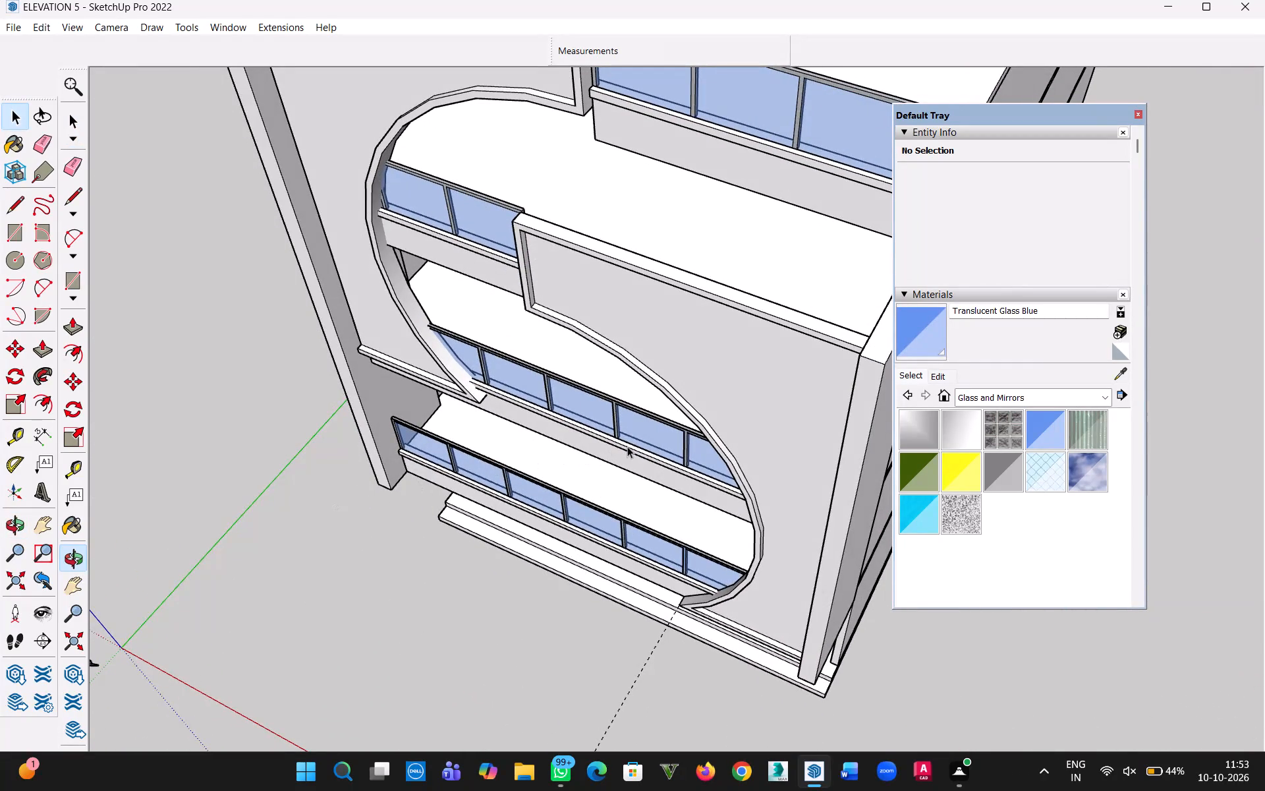
{"action": "middle_click_drag", "start_coordinate": [667, 386], "coordinate": [227, 402]}
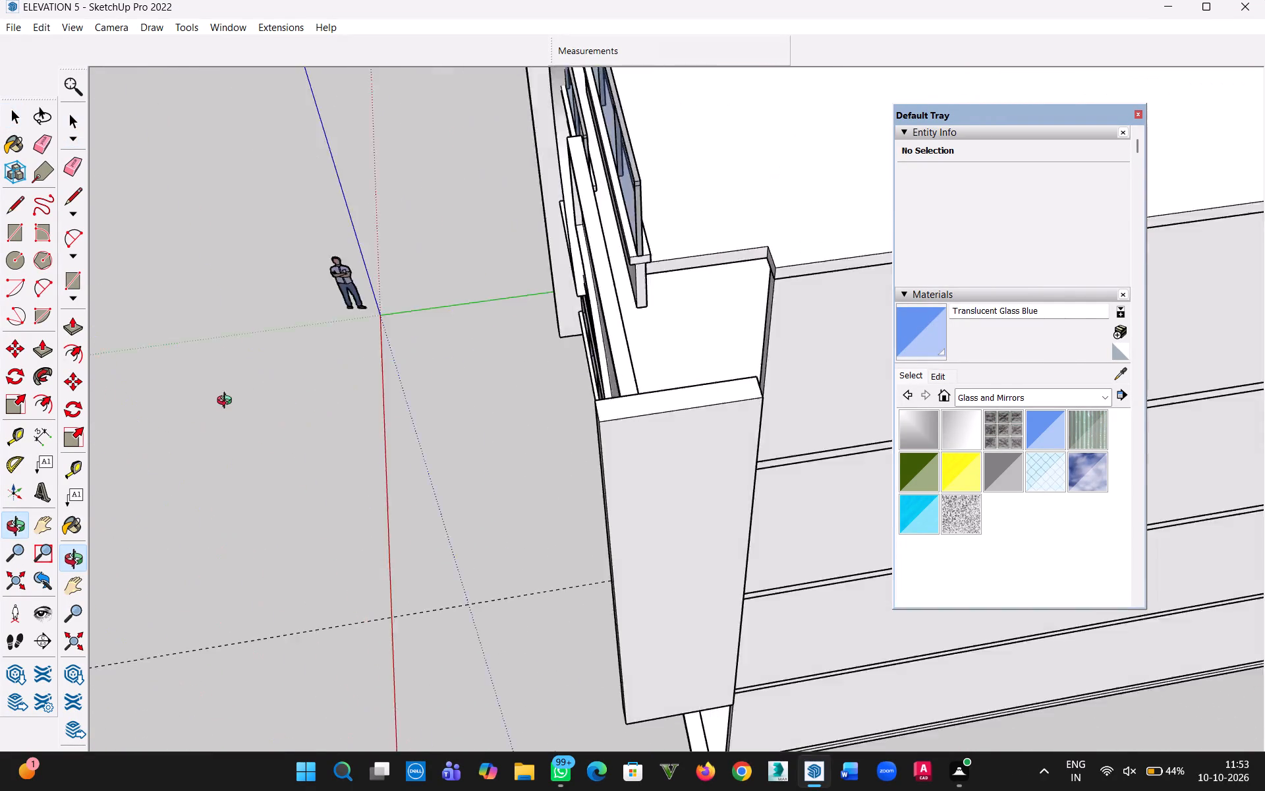
{"action": "middle_click_drag", "start_coordinate": [227, 402], "coordinate": [192, 407]}
{"action": "middle_click_drag", "start_coordinate": [480, 386], "coordinate": [430, 233]}
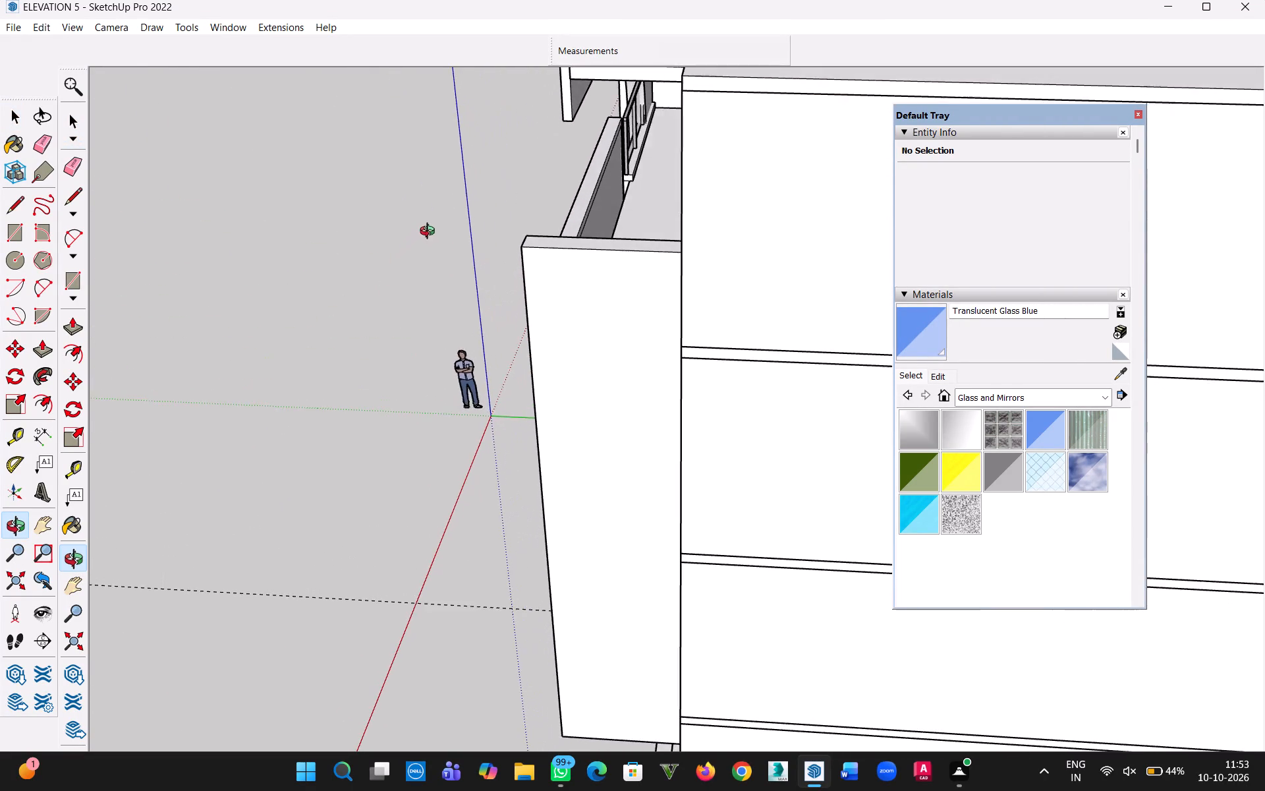
{"action": "middle_click_drag", "start_coordinate": [430, 233], "coordinate": [498, 379]}
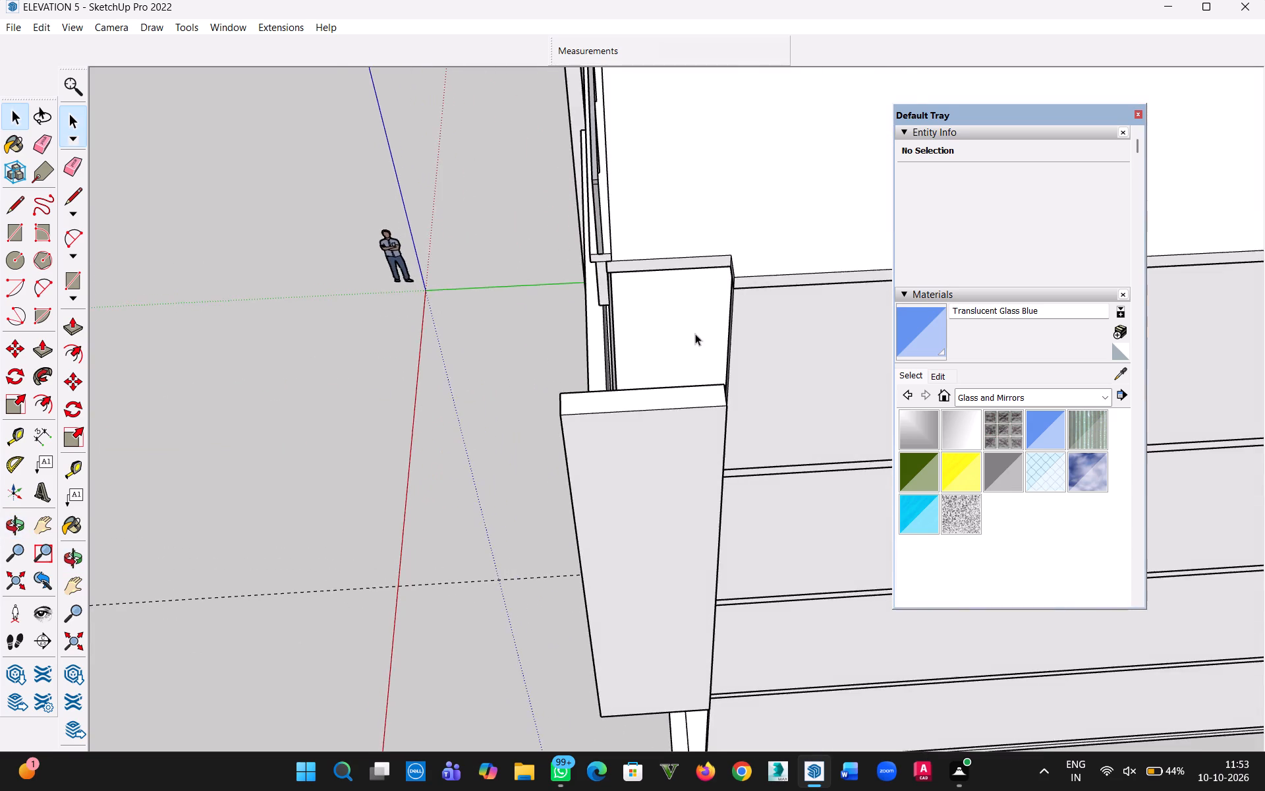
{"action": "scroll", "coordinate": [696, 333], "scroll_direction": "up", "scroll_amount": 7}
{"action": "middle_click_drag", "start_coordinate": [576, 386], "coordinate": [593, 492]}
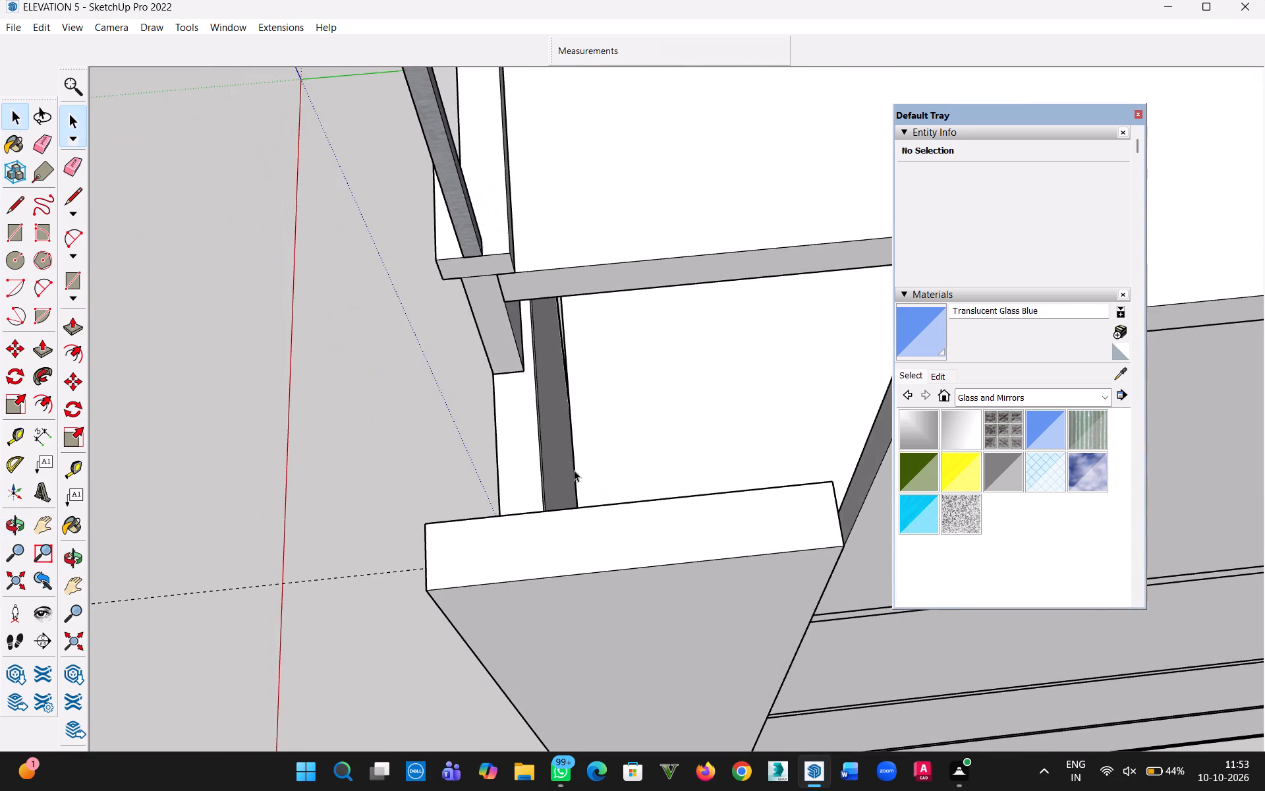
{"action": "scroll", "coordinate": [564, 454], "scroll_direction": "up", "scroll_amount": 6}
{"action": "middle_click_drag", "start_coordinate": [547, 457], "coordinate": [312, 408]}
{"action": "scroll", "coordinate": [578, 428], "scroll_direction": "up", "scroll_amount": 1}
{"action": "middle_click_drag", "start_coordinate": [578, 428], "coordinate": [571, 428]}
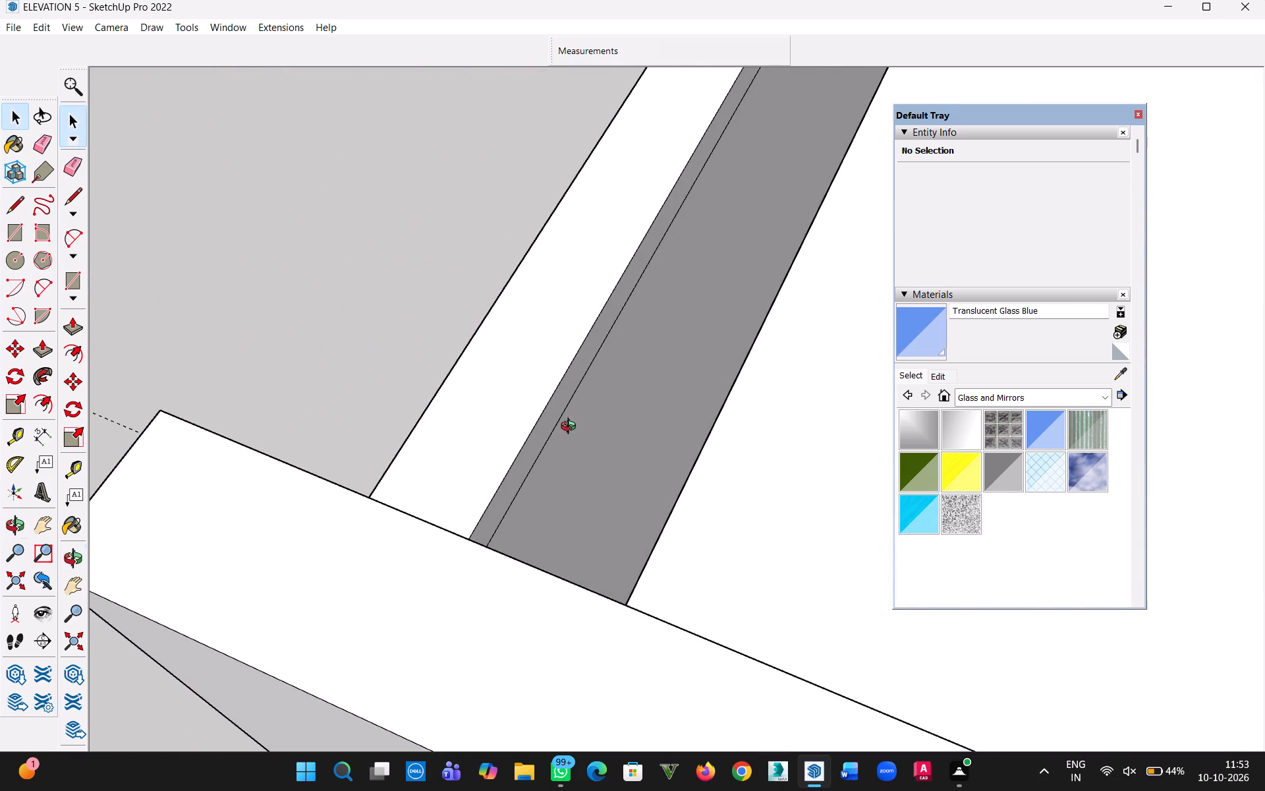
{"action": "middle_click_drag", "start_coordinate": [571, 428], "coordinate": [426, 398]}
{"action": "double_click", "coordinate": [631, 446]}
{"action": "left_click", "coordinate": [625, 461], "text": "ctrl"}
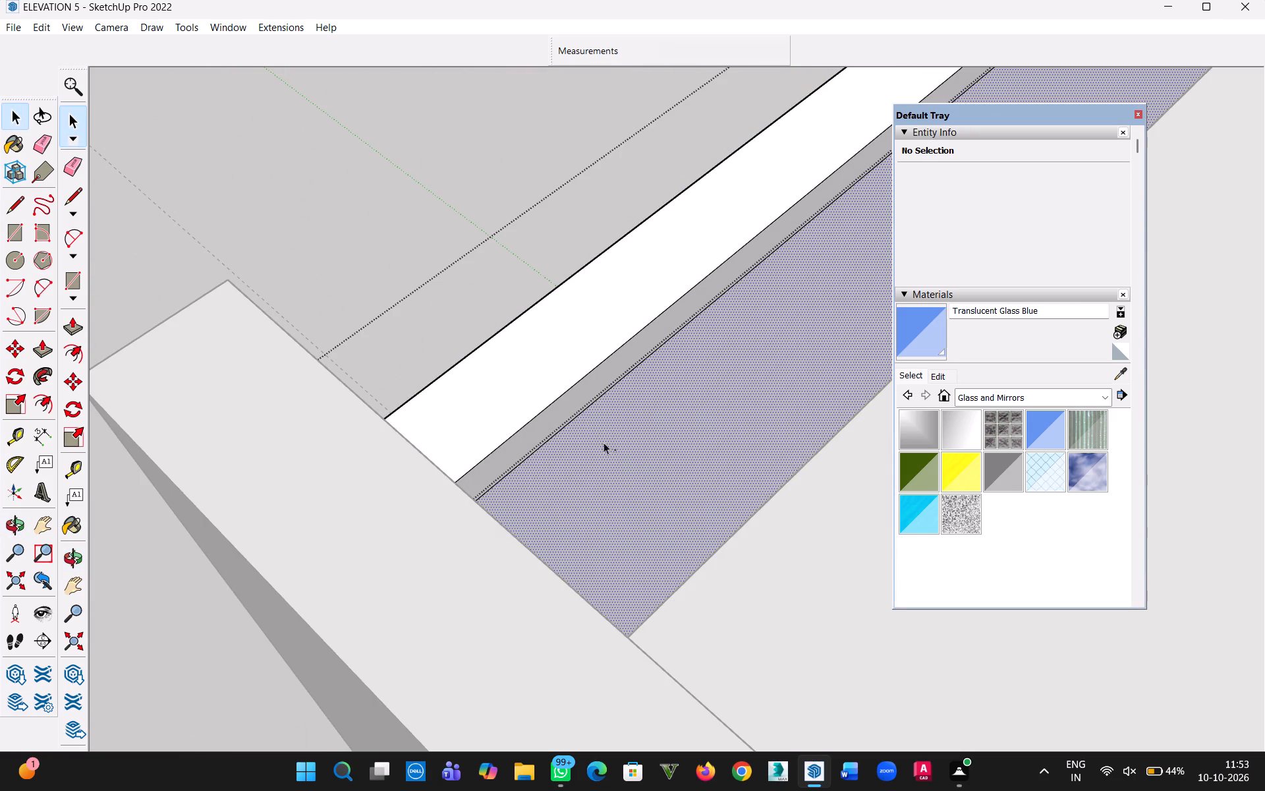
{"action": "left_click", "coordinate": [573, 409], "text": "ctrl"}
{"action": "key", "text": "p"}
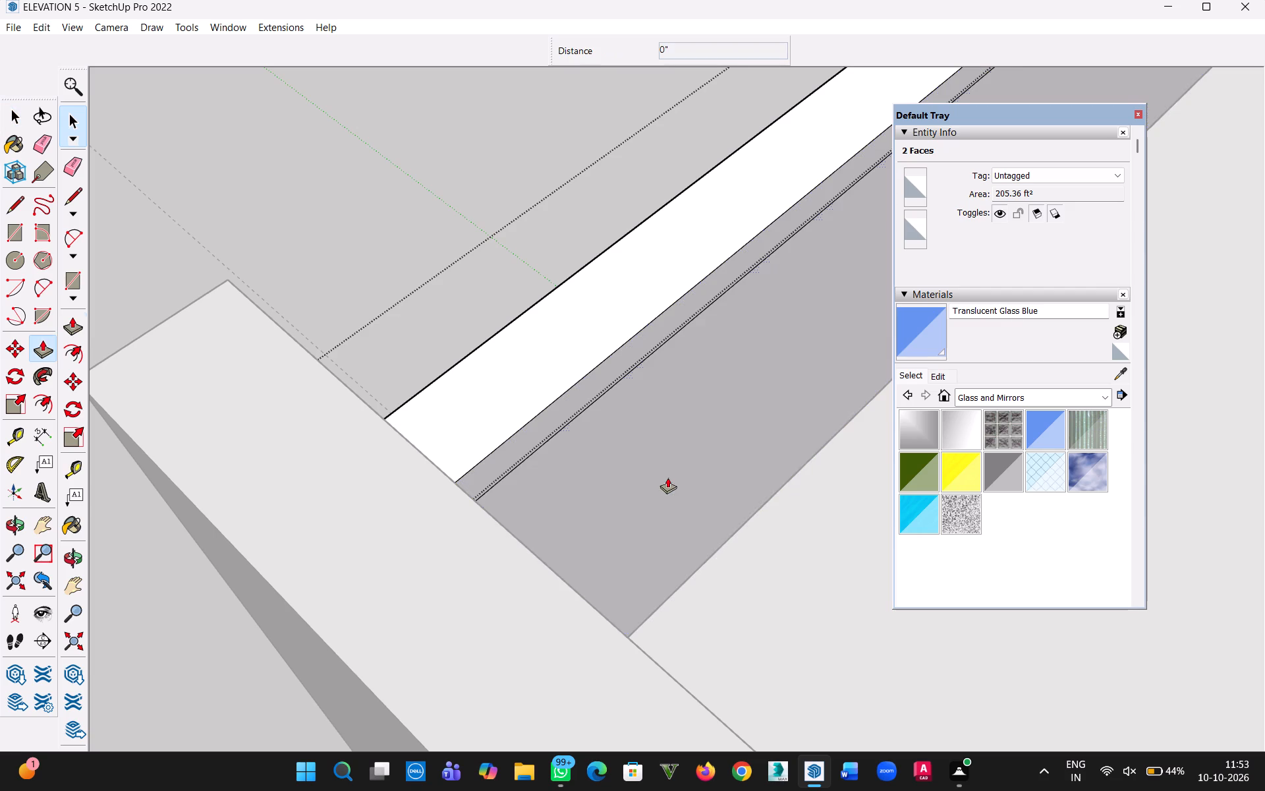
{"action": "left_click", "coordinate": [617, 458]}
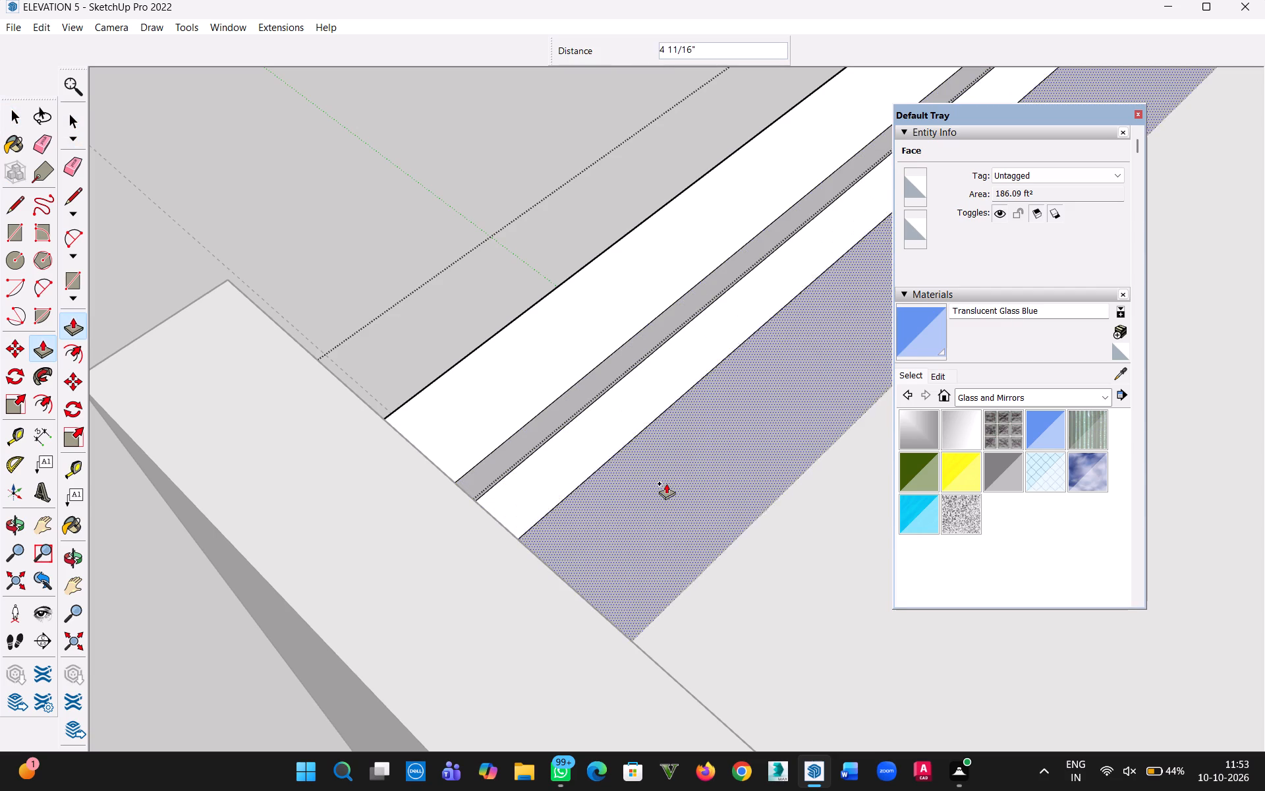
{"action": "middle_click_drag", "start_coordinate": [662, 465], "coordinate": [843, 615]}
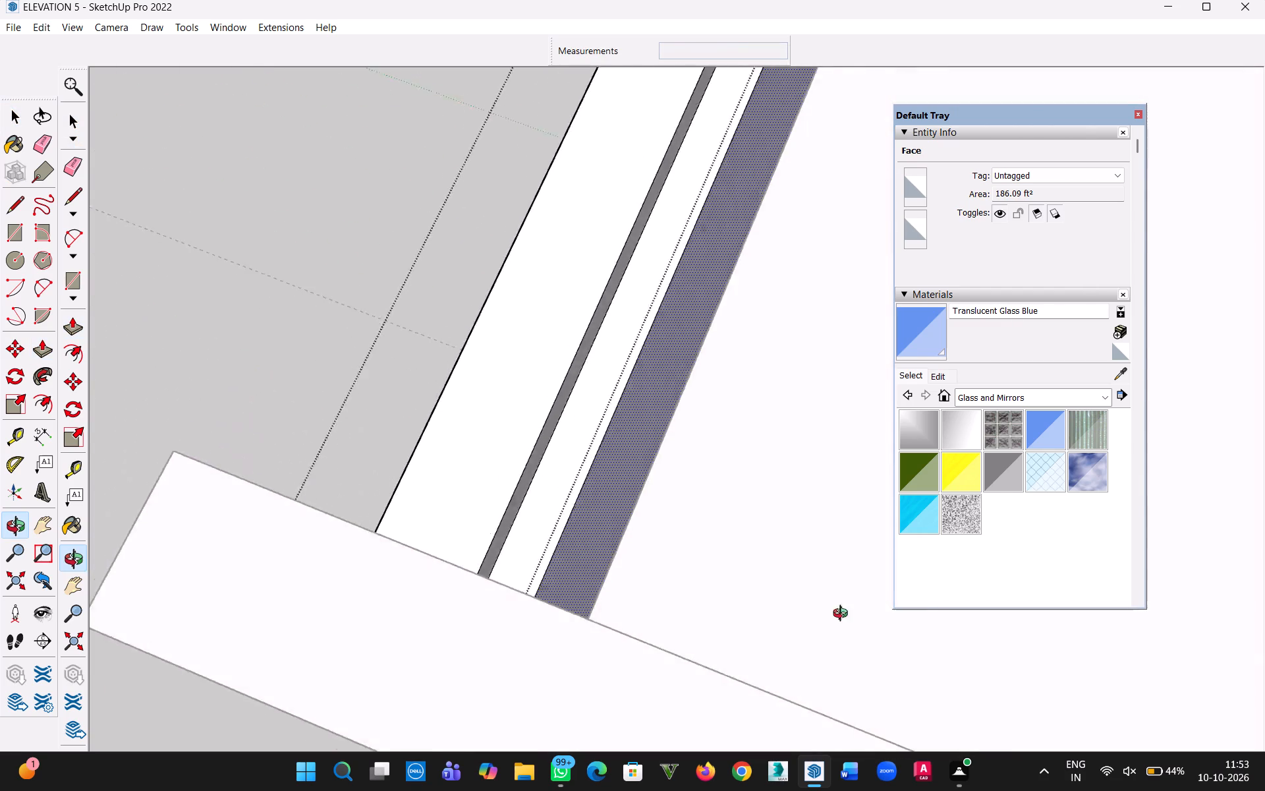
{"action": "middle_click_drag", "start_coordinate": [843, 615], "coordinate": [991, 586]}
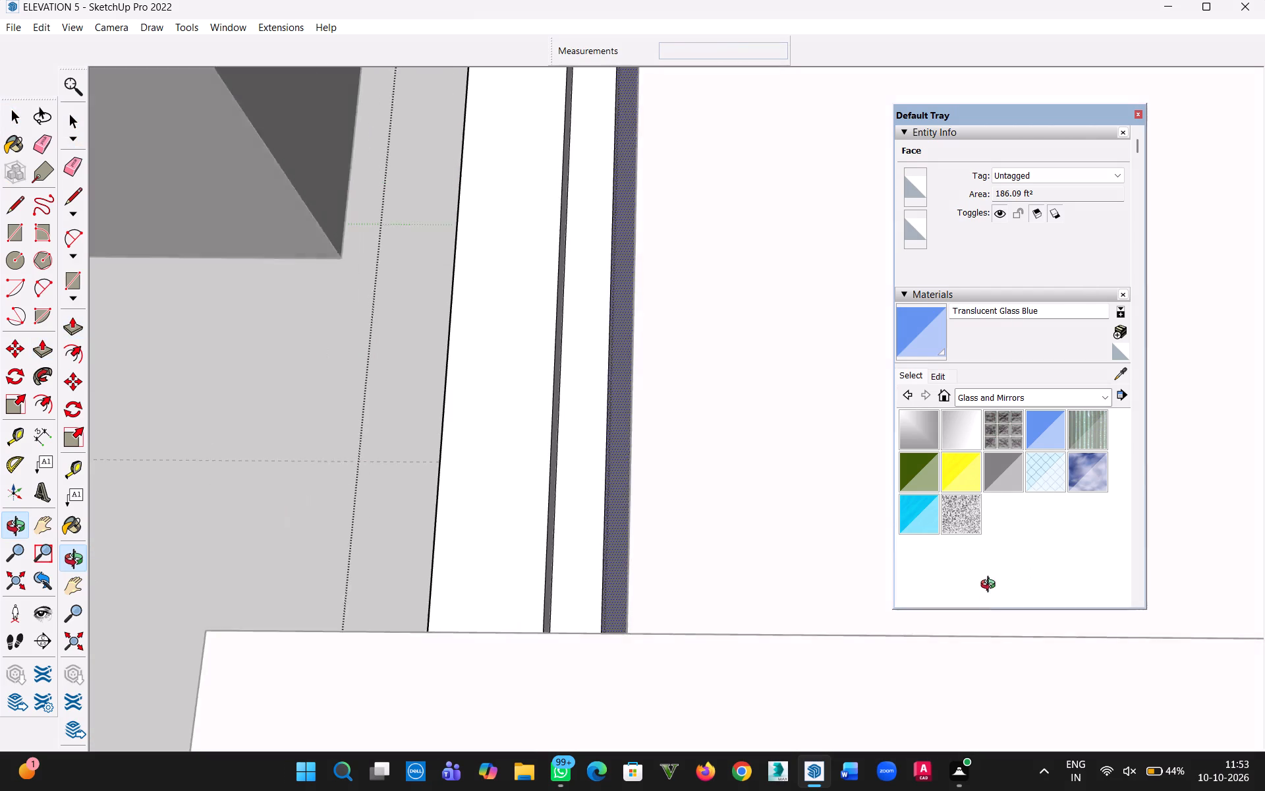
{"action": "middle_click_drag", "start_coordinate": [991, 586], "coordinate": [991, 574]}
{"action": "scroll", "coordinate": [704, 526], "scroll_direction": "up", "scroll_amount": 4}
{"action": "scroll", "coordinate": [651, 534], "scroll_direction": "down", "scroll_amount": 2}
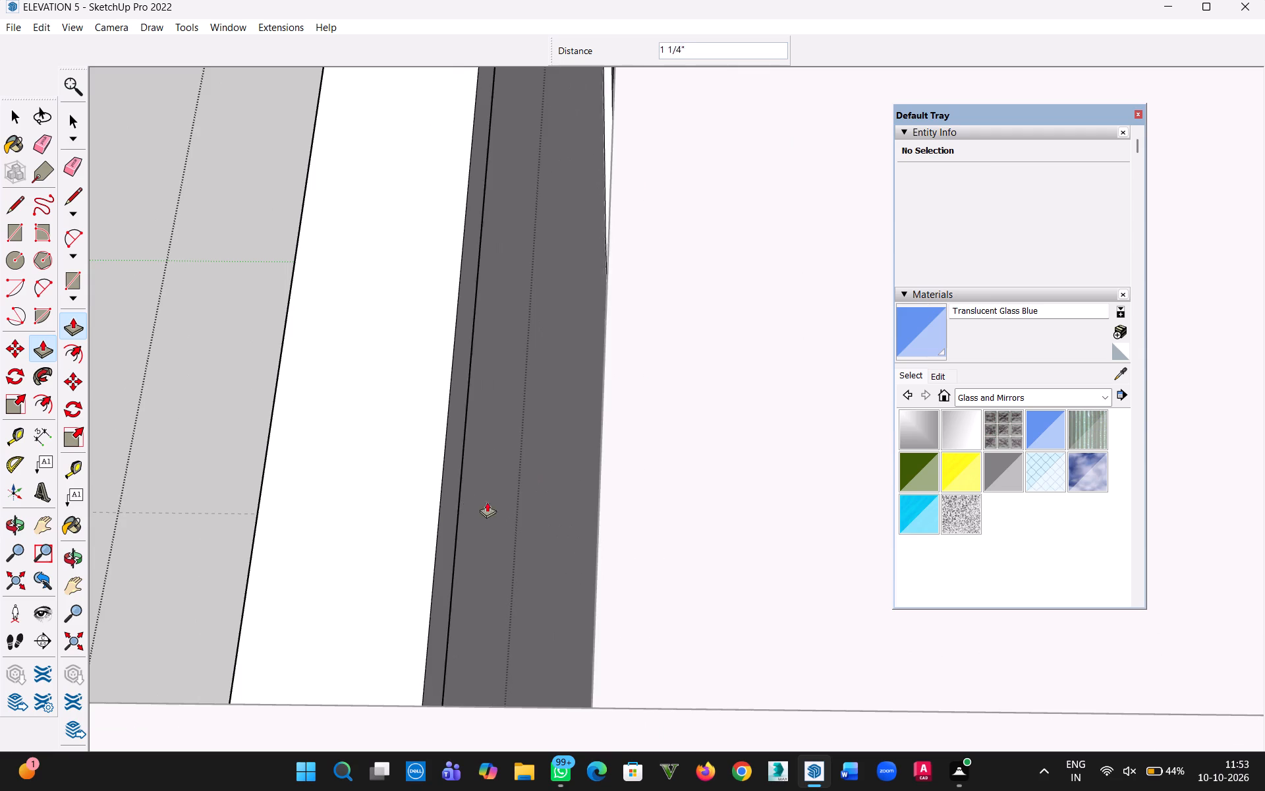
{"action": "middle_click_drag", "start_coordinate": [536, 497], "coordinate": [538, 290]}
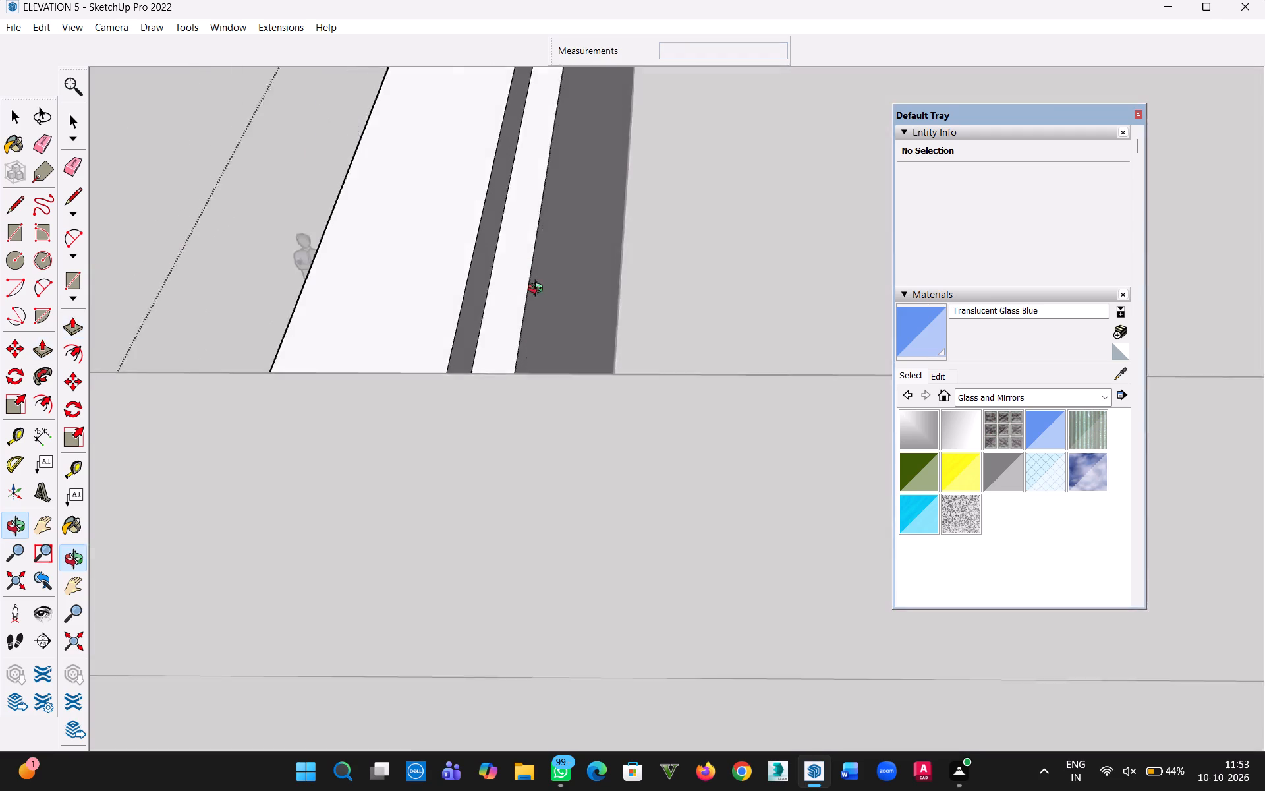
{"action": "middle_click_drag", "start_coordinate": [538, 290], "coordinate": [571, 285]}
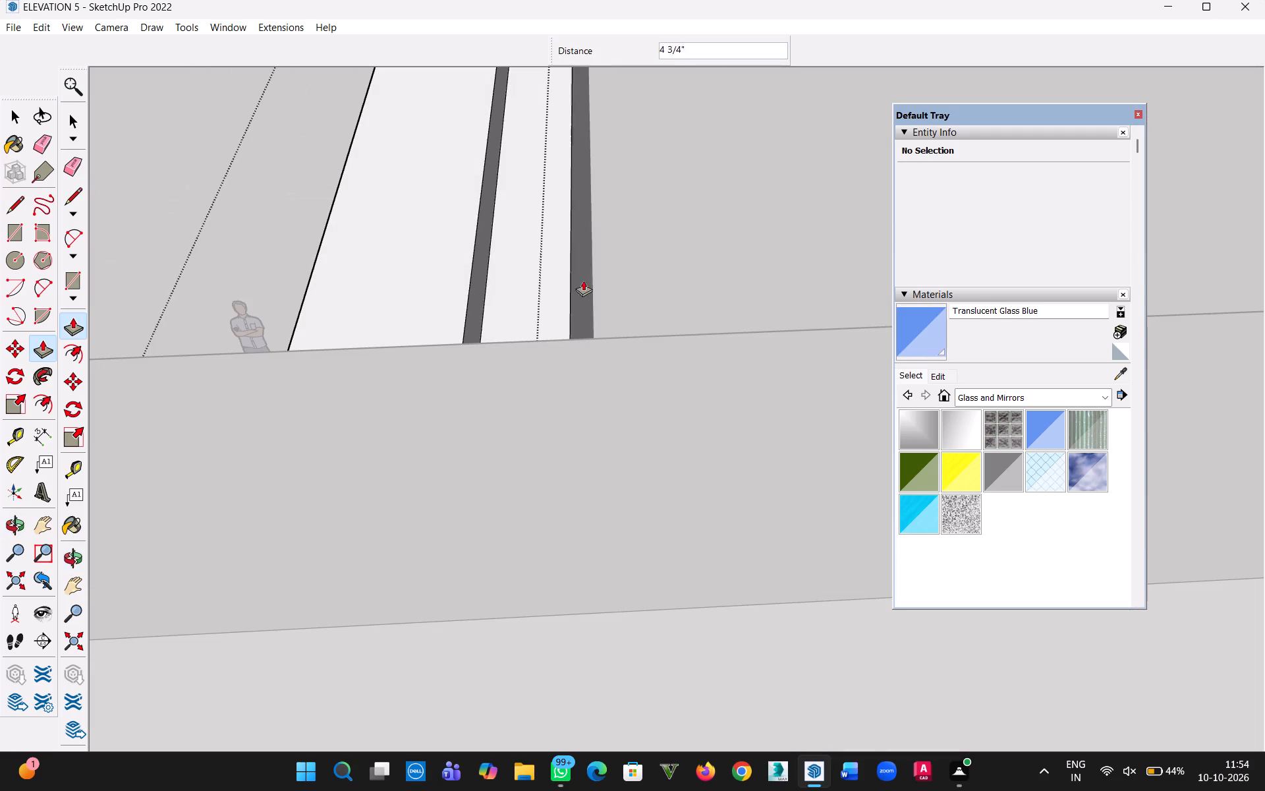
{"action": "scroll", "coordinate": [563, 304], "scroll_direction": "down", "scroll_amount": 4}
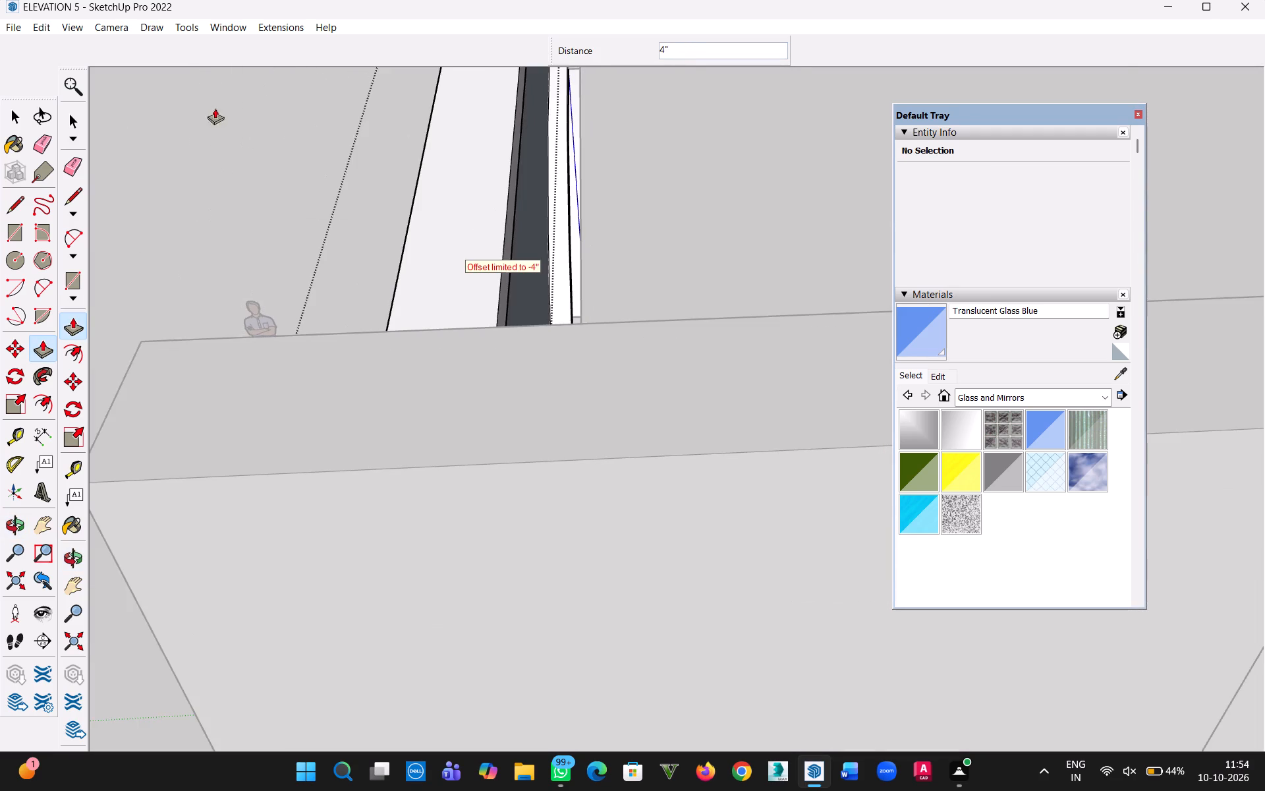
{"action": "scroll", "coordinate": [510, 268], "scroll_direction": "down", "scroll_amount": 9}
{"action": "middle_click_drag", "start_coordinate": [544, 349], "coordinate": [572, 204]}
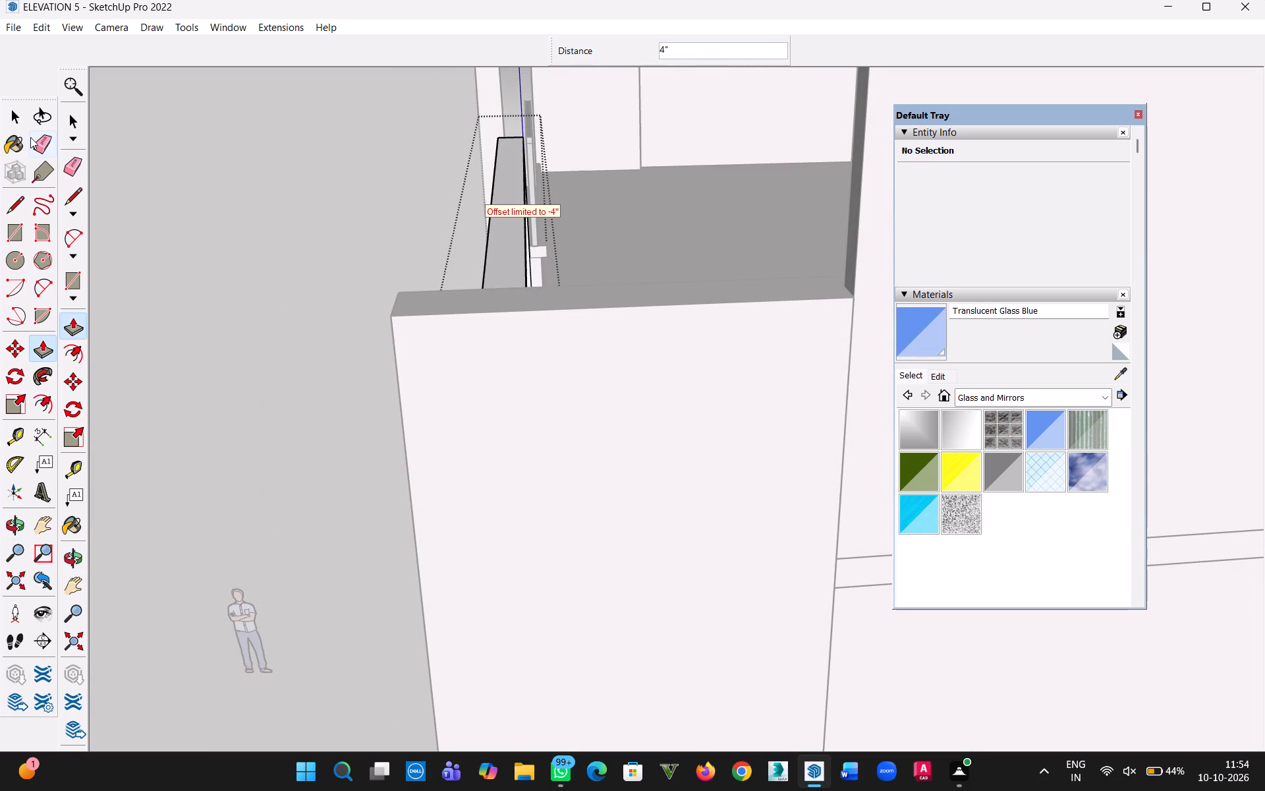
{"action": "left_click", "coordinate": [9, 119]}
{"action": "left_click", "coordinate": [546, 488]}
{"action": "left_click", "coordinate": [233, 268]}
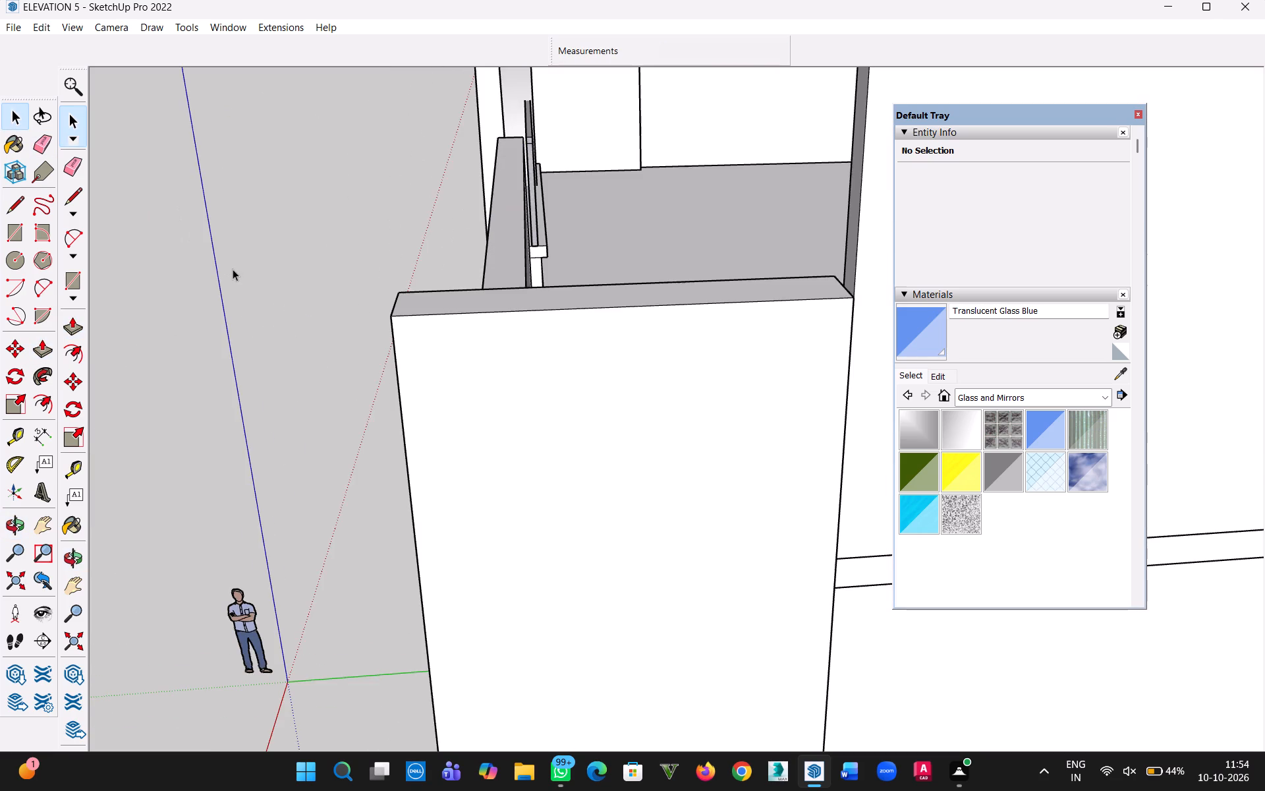
Hide the vertical side wall group that covers the outer end of the lower curved panel.
{"action": "middle_click_drag", "start_coordinate": [472, 361], "coordinate": [422, 730]}
{"action": "left_click", "coordinate": [635, 433]}
{"action": "right_click", "coordinate": [635, 433]}
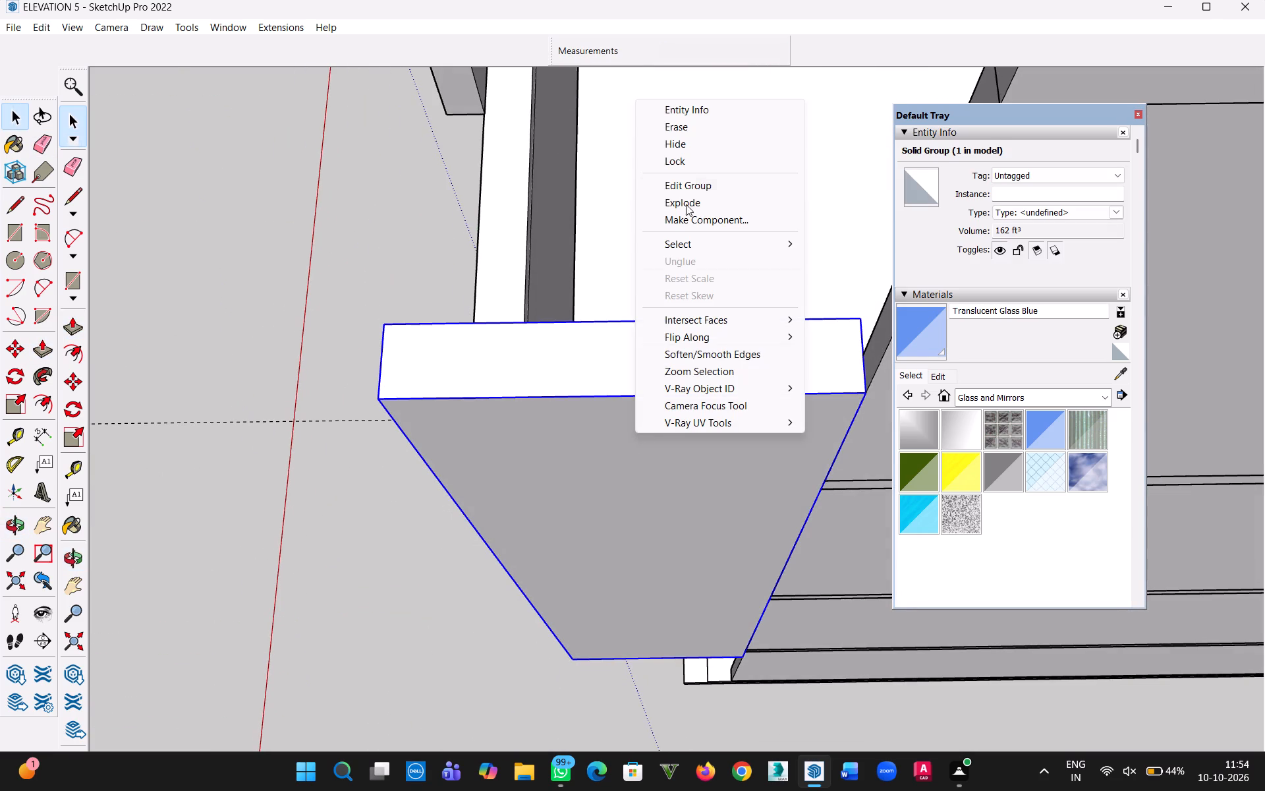
{"action": "left_click", "coordinate": [683, 139]}
Open the lower curved panel group and Push/Pull its large back face 4" toward the balconies.
{"action": "middle_click_drag", "start_coordinate": [589, 442], "coordinate": [605, 235]}
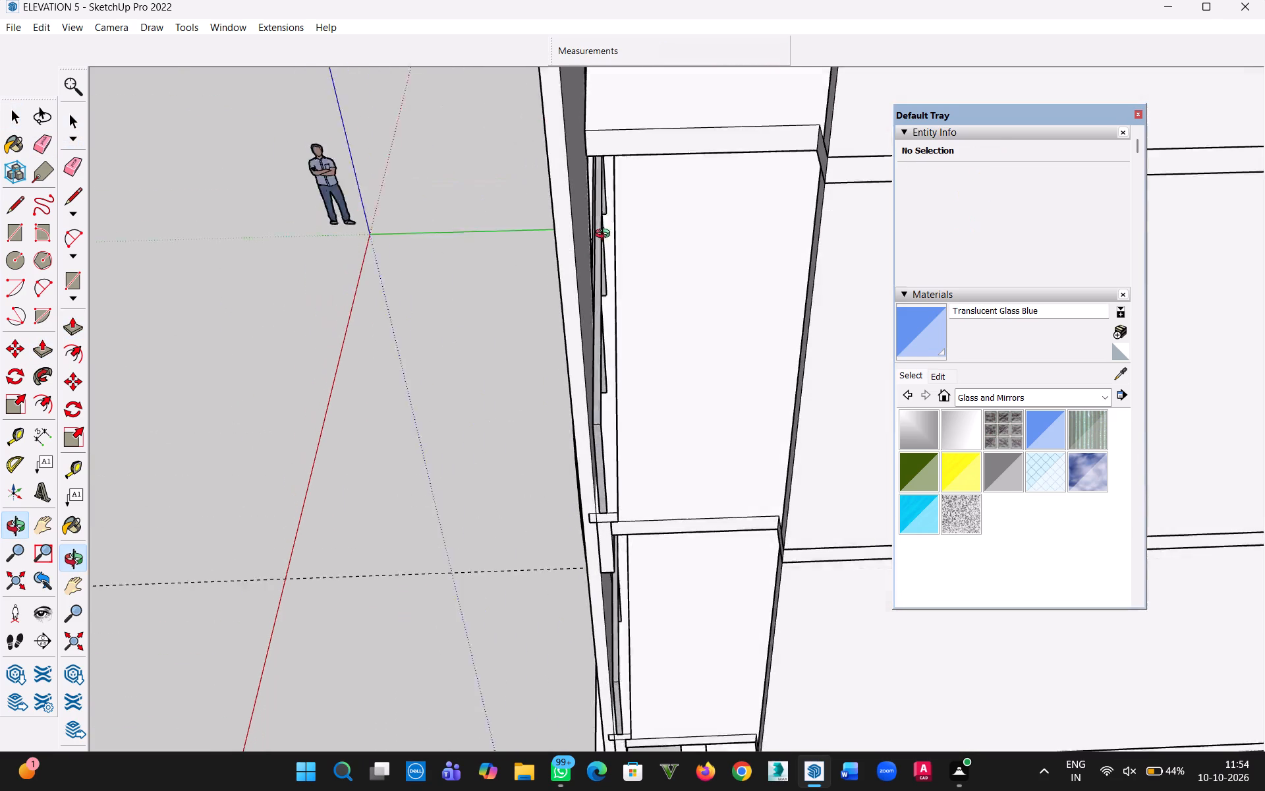
{"action": "middle_click_drag", "start_coordinate": [605, 235], "coordinate": [620, 194]}
{"action": "scroll", "coordinate": [619, 199], "scroll_direction": "down", "scroll_amount": 4}
{"action": "key", "text": "h"}
{"action": "left_click_drag", "start_coordinate": [488, 177], "coordinate": [367, 265]}
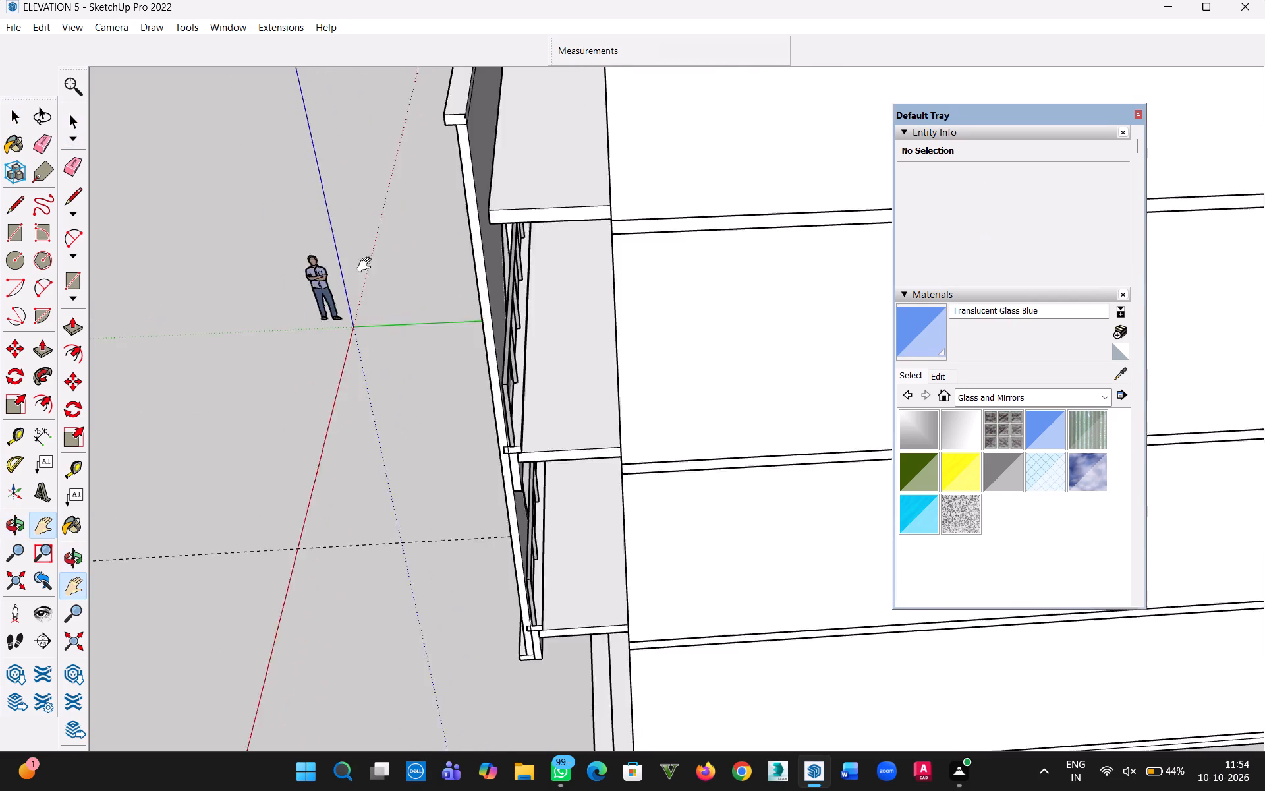
{"action": "left_click_drag", "start_coordinate": [367, 265], "coordinate": [347, 297]}
{"action": "middle_click_drag", "start_coordinate": [367, 307], "coordinate": [464, 109]}
{"action": "middle_click_drag", "start_coordinate": [451, 123], "coordinate": [428, 184]}
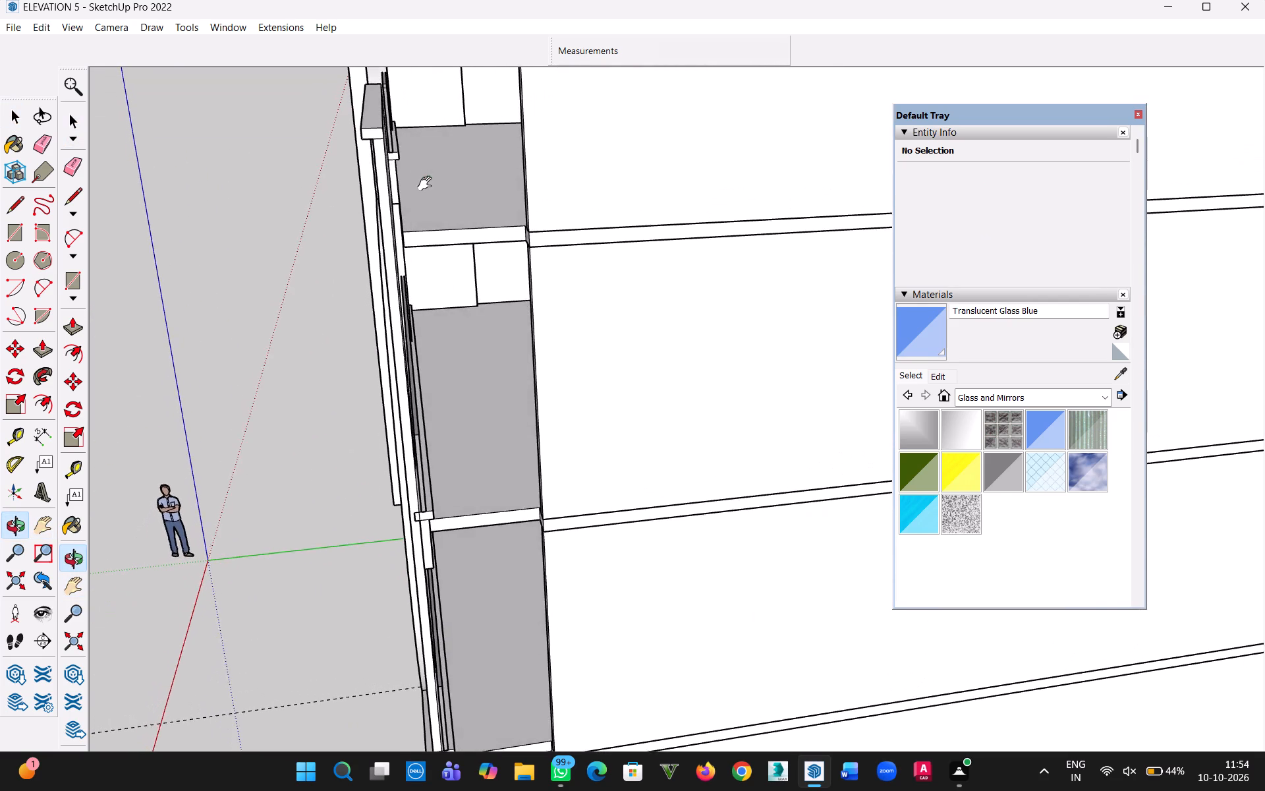
{"action": "scroll", "coordinate": [420, 221], "scroll_direction": "up", "scroll_amount": 3}
{"action": "middle_click_drag", "start_coordinate": [419, 306], "coordinate": [356, 247]}
{"action": "scroll", "coordinate": [330, 301], "scroll_direction": "up", "scroll_amount": 1}
{"action": "key", "text": "p"}
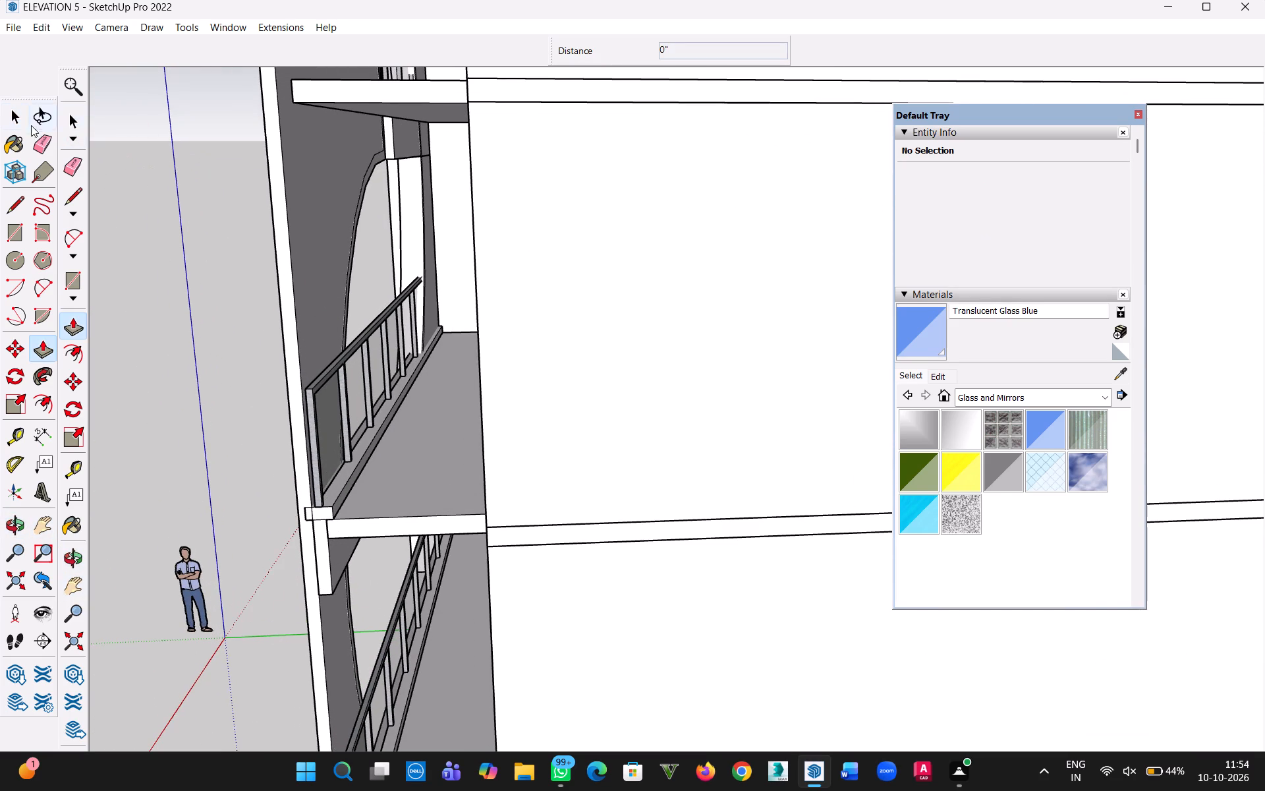
{"action": "left_click", "coordinate": [22, 115]}
{"action": "left_click", "coordinate": [208, 261]}
{"action": "double_click", "coordinate": [317, 258]}
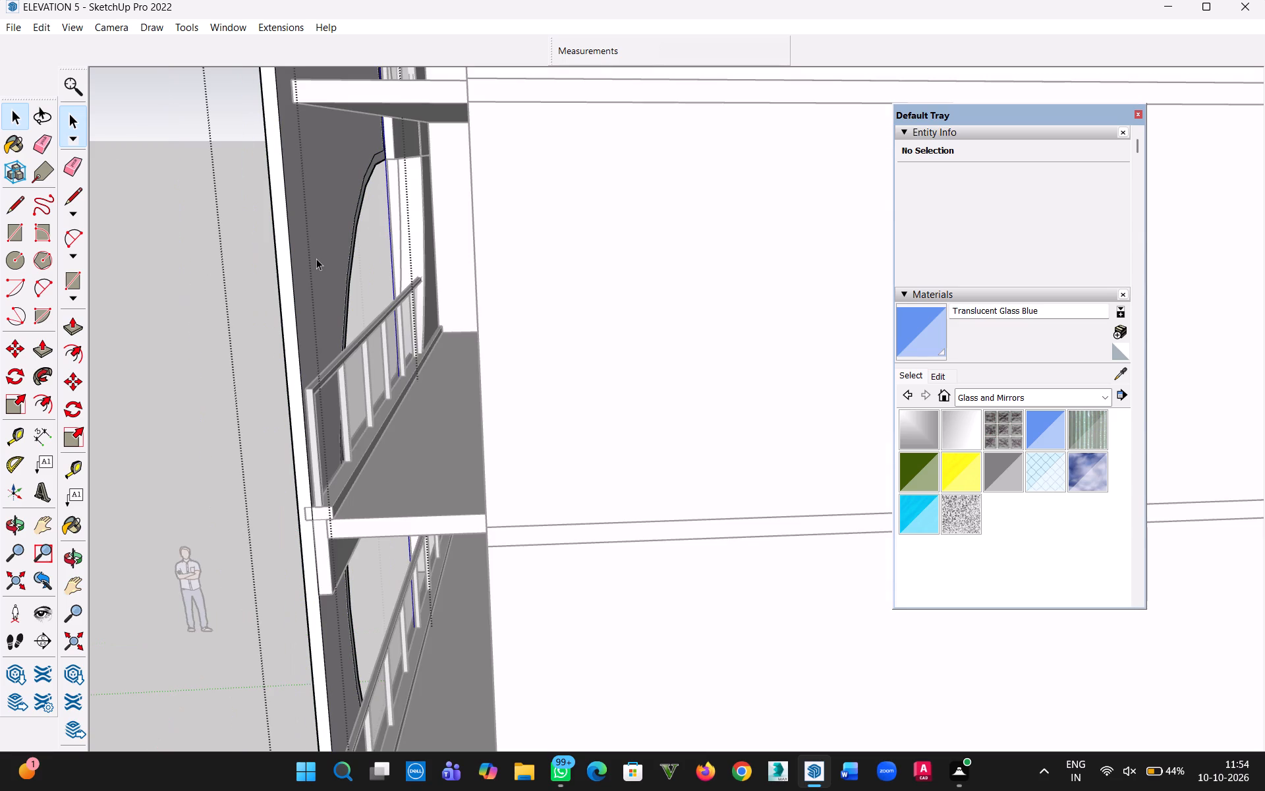
{"action": "key", "text": "p"}
{"action": "left_click", "coordinate": [316, 246]}
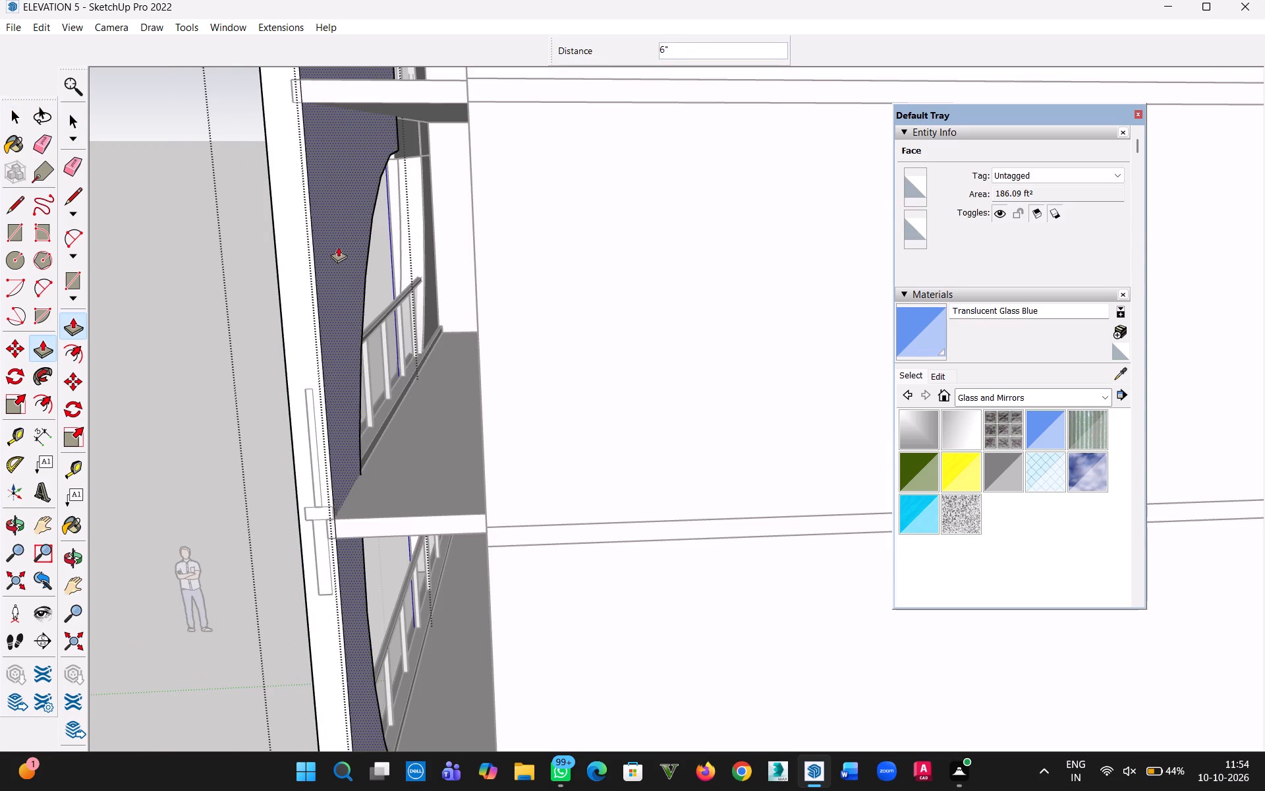
{"action": "middle_click_drag", "start_coordinate": [344, 250], "coordinate": [374, 267]}
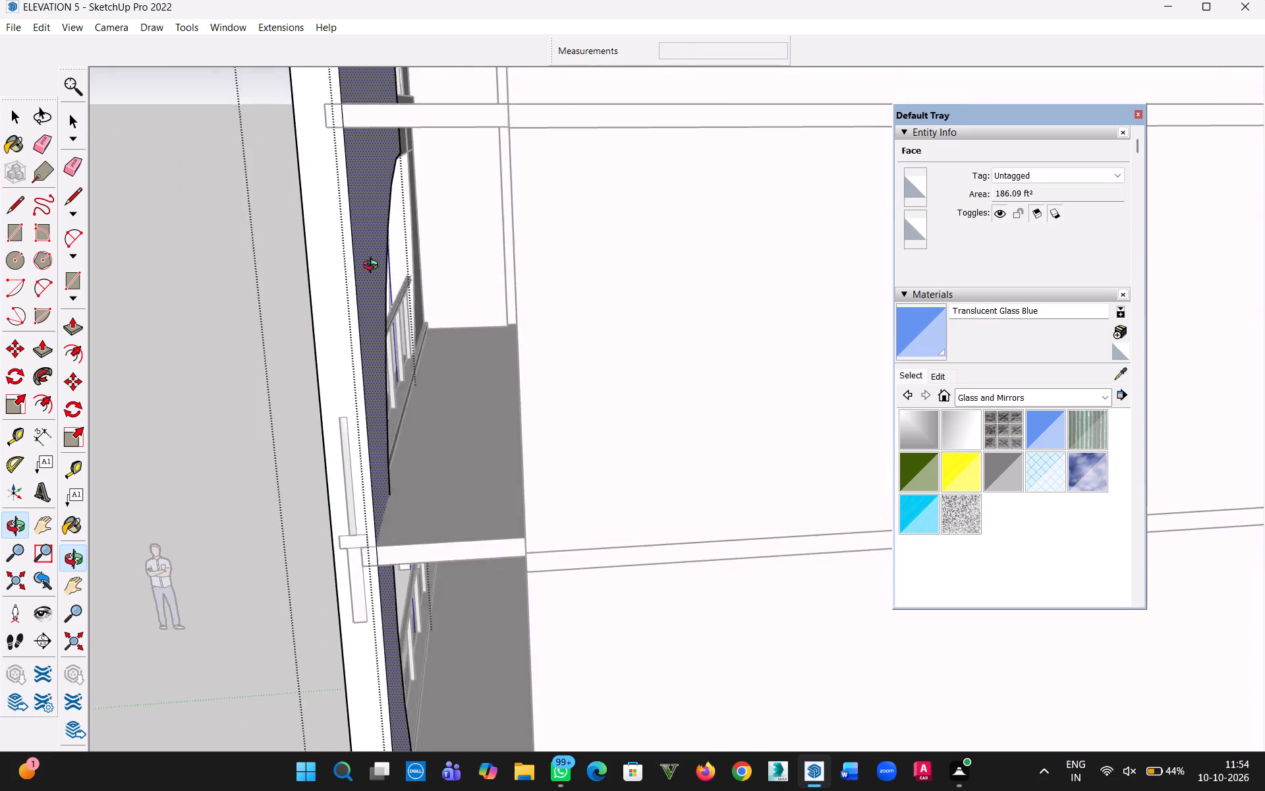
{"action": "middle_click_drag", "start_coordinate": [374, 267], "coordinate": [417, 314]}
{"action": "left_click", "coordinate": [404, 231]}
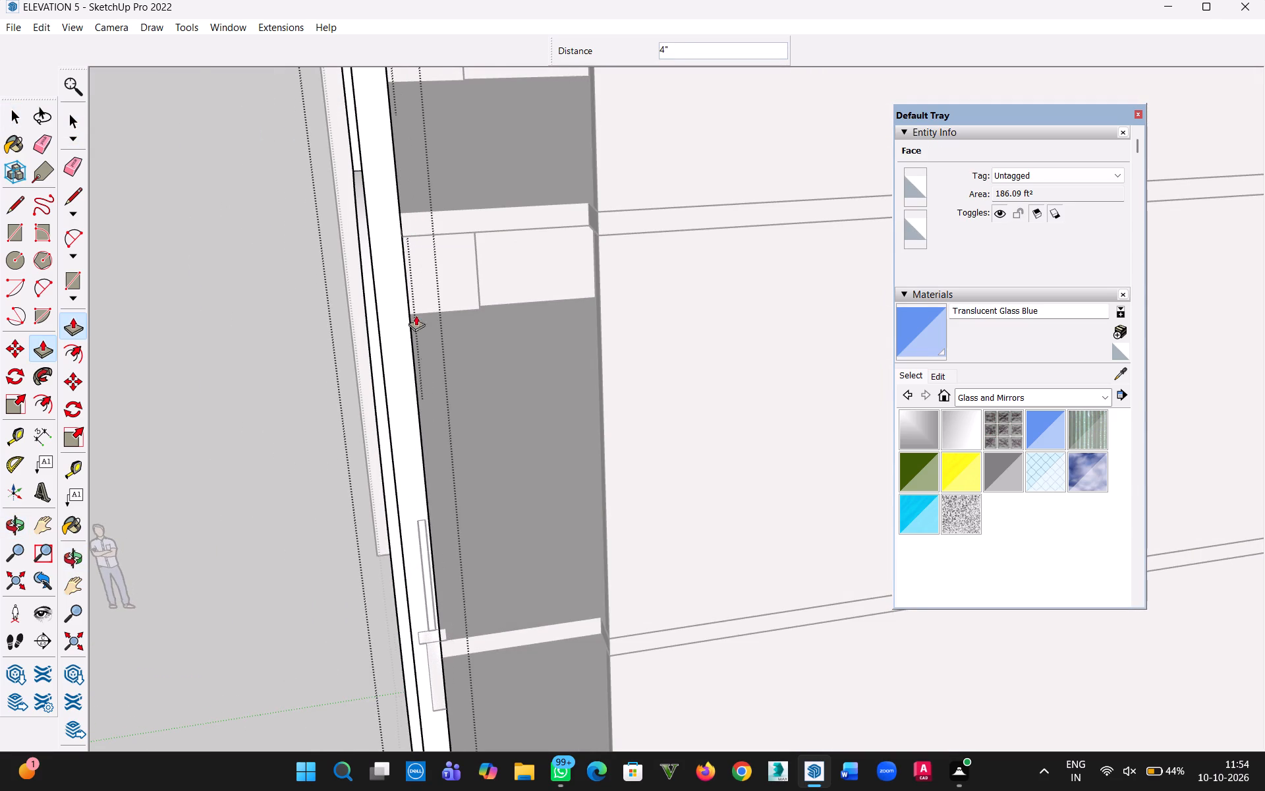
Close the lower curved panel group and hide the side wall between the floor slabs that blocks access to the panel's back.
{"action": "middle_click_drag", "start_coordinate": [431, 369], "coordinate": [386, 364]}
{"action": "middle_click", "coordinate": [302, 351]}
{"action": "middle_click_drag", "start_coordinate": [405, 349], "coordinate": [281, 371]}
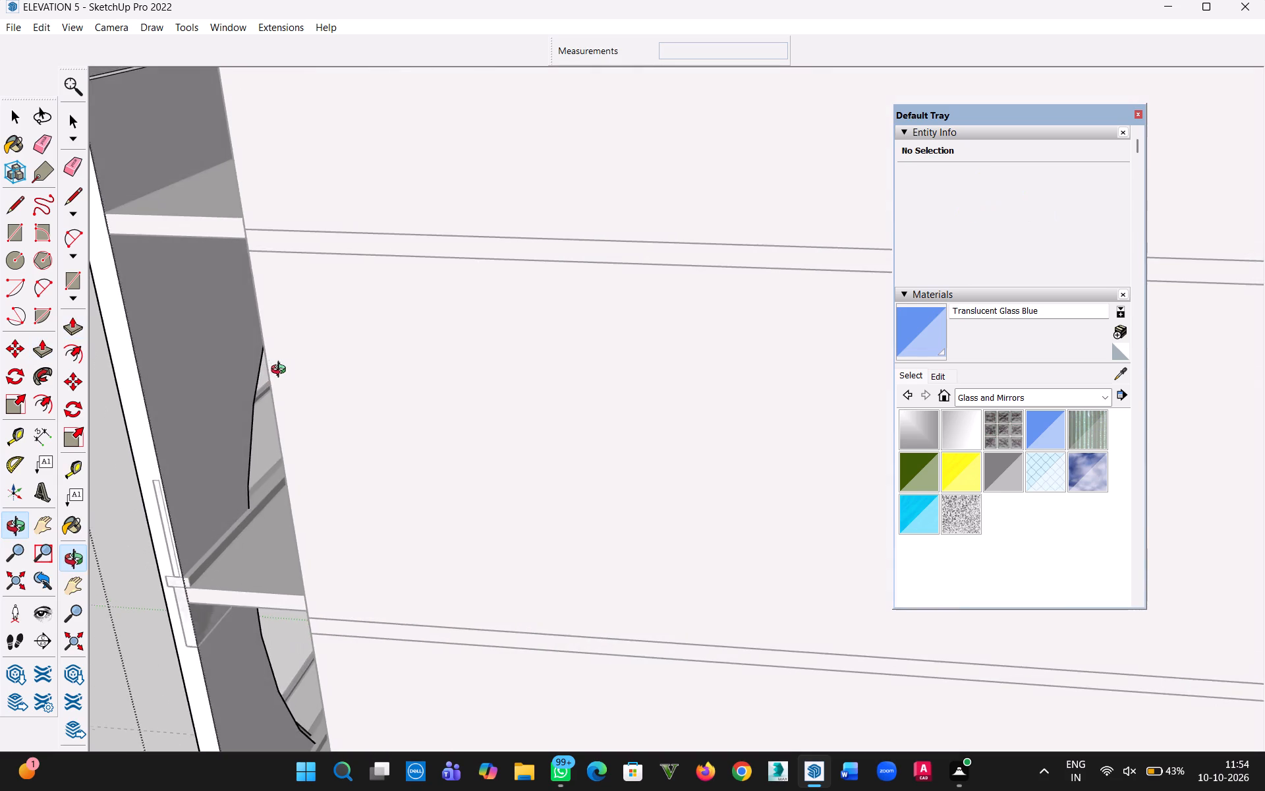
{"action": "middle_click_drag", "start_coordinate": [281, 371], "coordinate": [364, 318]}
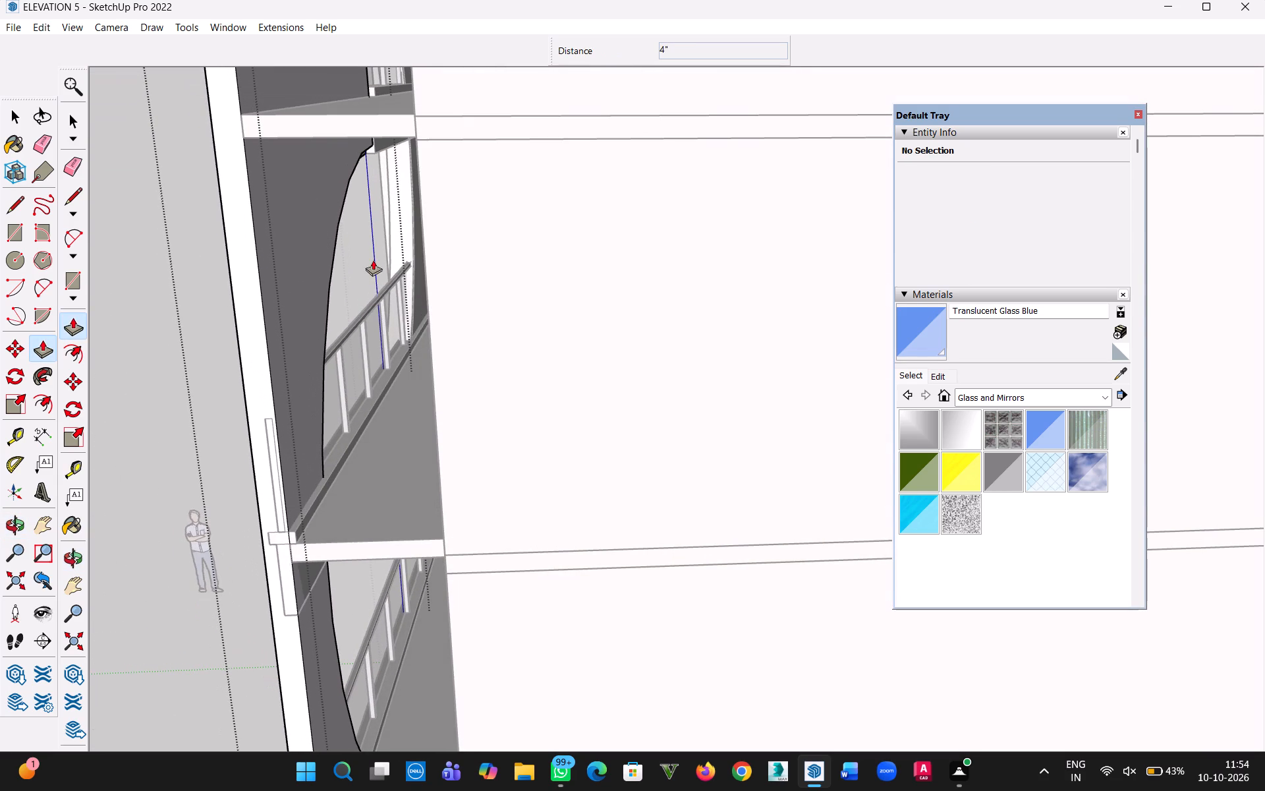
{"action": "middle_click_drag", "start_coordinate": [364, 307], "coordinate": [277, 331]}
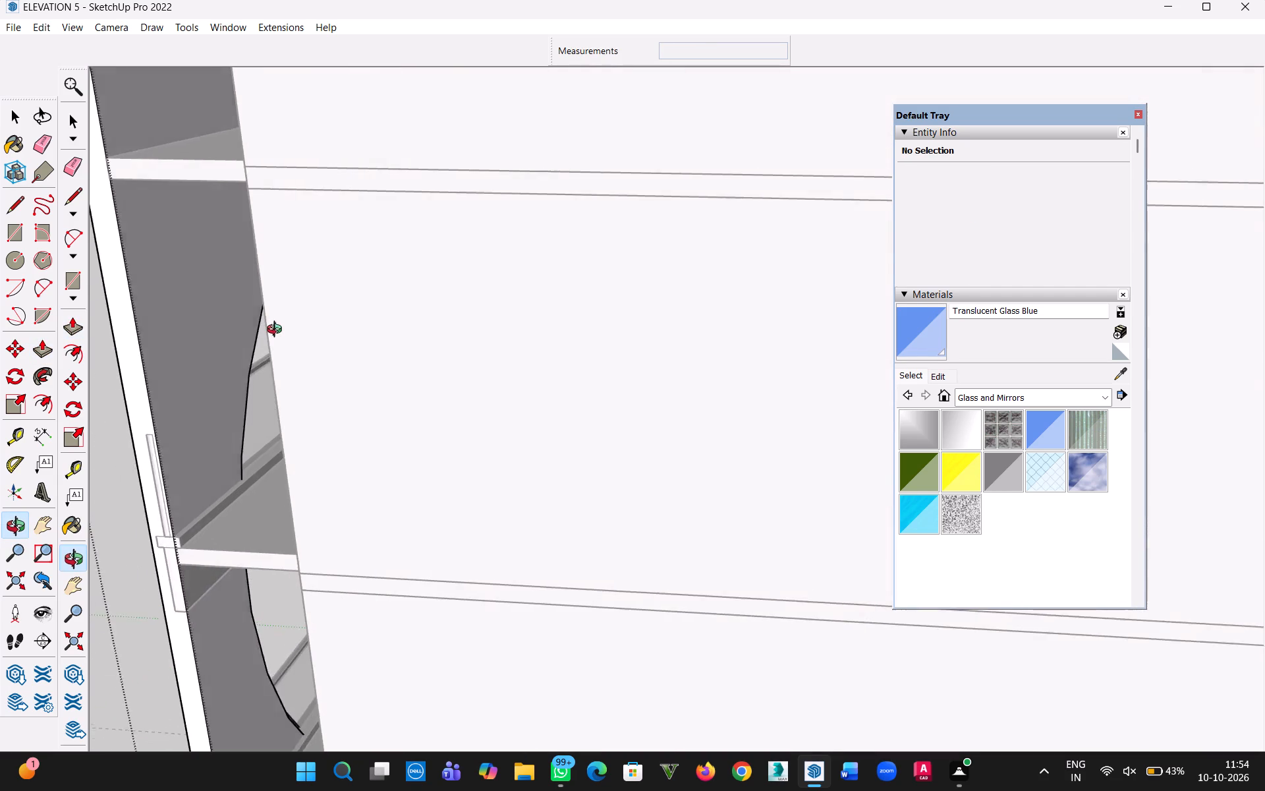
{"action": "middle_click_drag", "start_coordinate": [277, 331], "coordinate": [245, 339]}
{"action": "left_click", "coordinate": [14, 119]}
{"action": "left_click", "coordinate": [432, 402]}
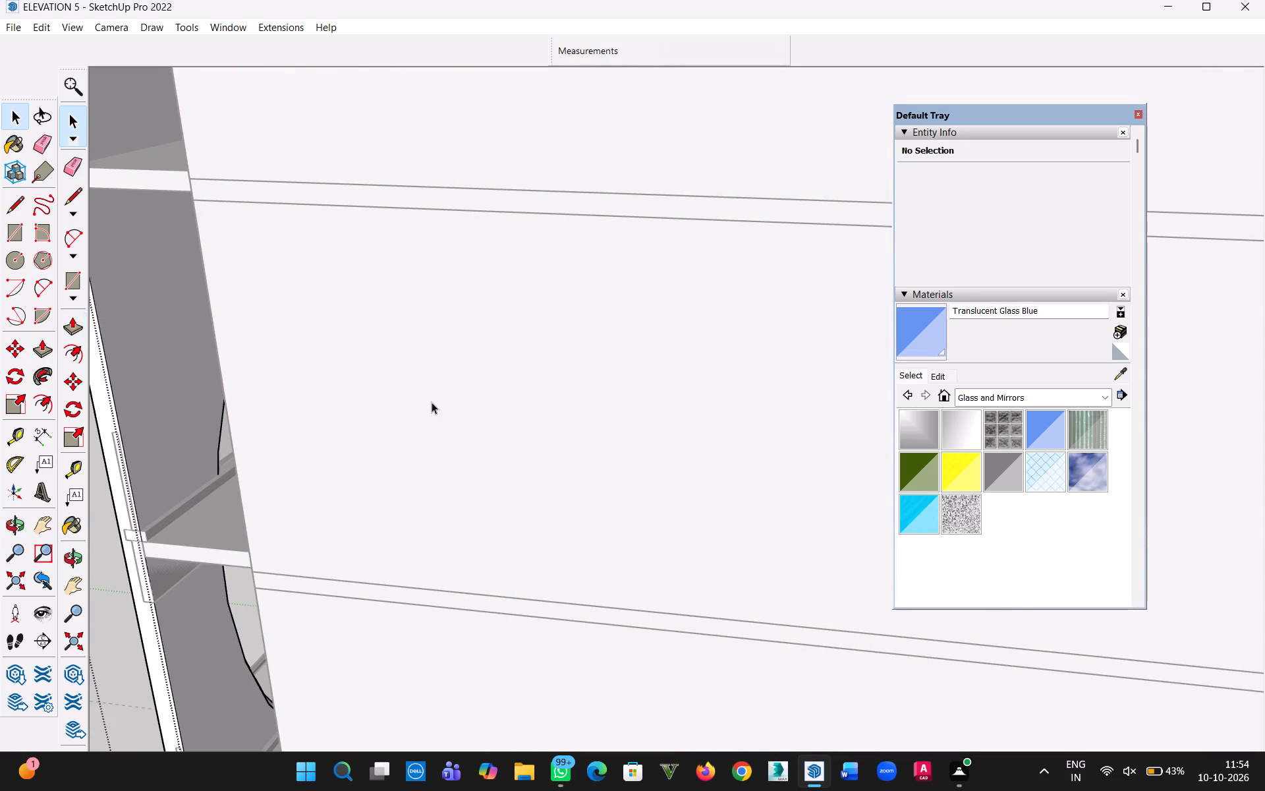
{"action": "right_click", "coordinate": [399, 384]}
{"action": "left_click", "coordinate": [441, 430]}
Reopen the lower curved panel group and Push/Pull the curved border strip on its back by the same 4".
{"action": "scroll", "coordinate": [301, 324], "scroll_direction": "up", "scroll_amount": 1}
{"action": "middle_click_drag", "start_coordinate": [301, 324], "coordinate": [160, 235]}
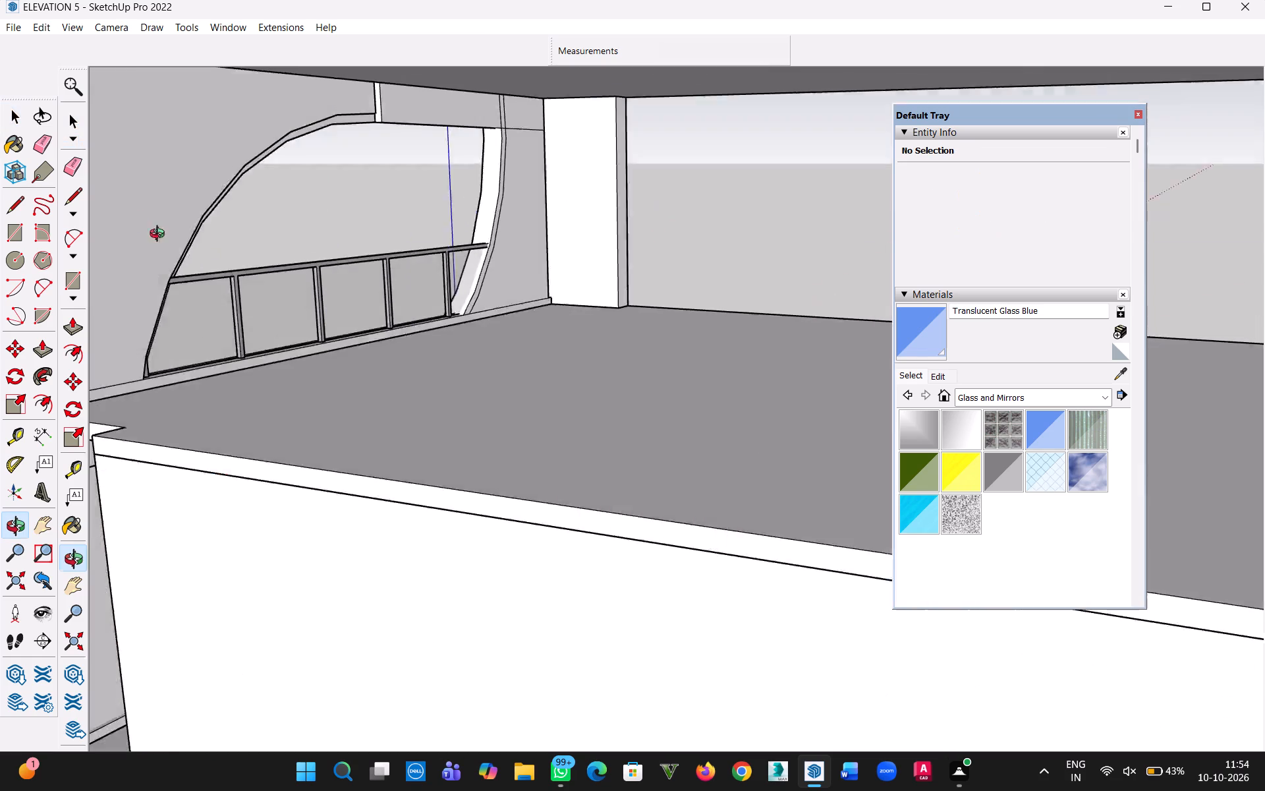
{"action": "middle_click_drag", "start_coordinate": [160, 235], "coordinate": [131, 232]}
{"action": "scroll", "coordinate": [254, 185], "scroll_direction": "up", "scroll_amount": 5}
{"action": "double_click", "coordinate": [117, 124]}
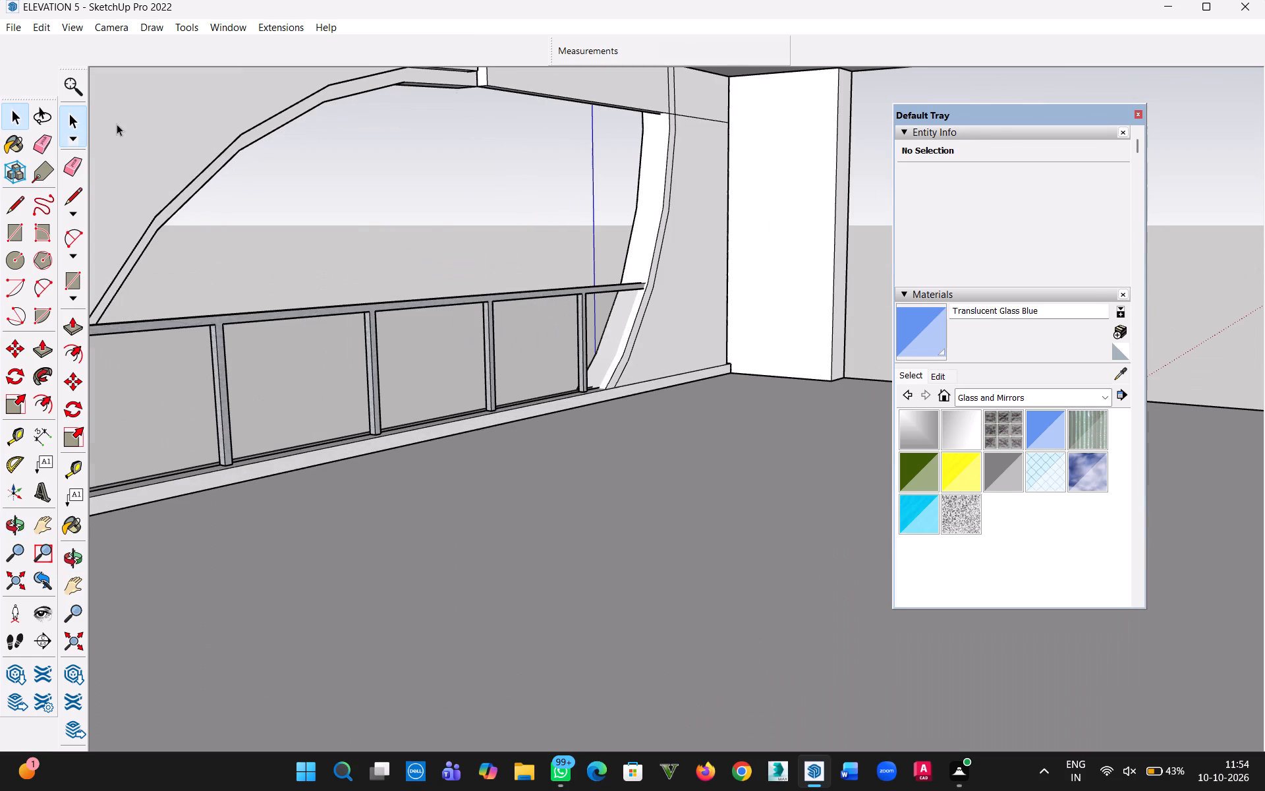
{"action": "key", "text": "p"}
{"action": "scroll", "coordinate": [233, 153], "scroll_direction": "up", "scroll_amount": 5}
{"action": "double_click", "coordinate": [223, 151]}
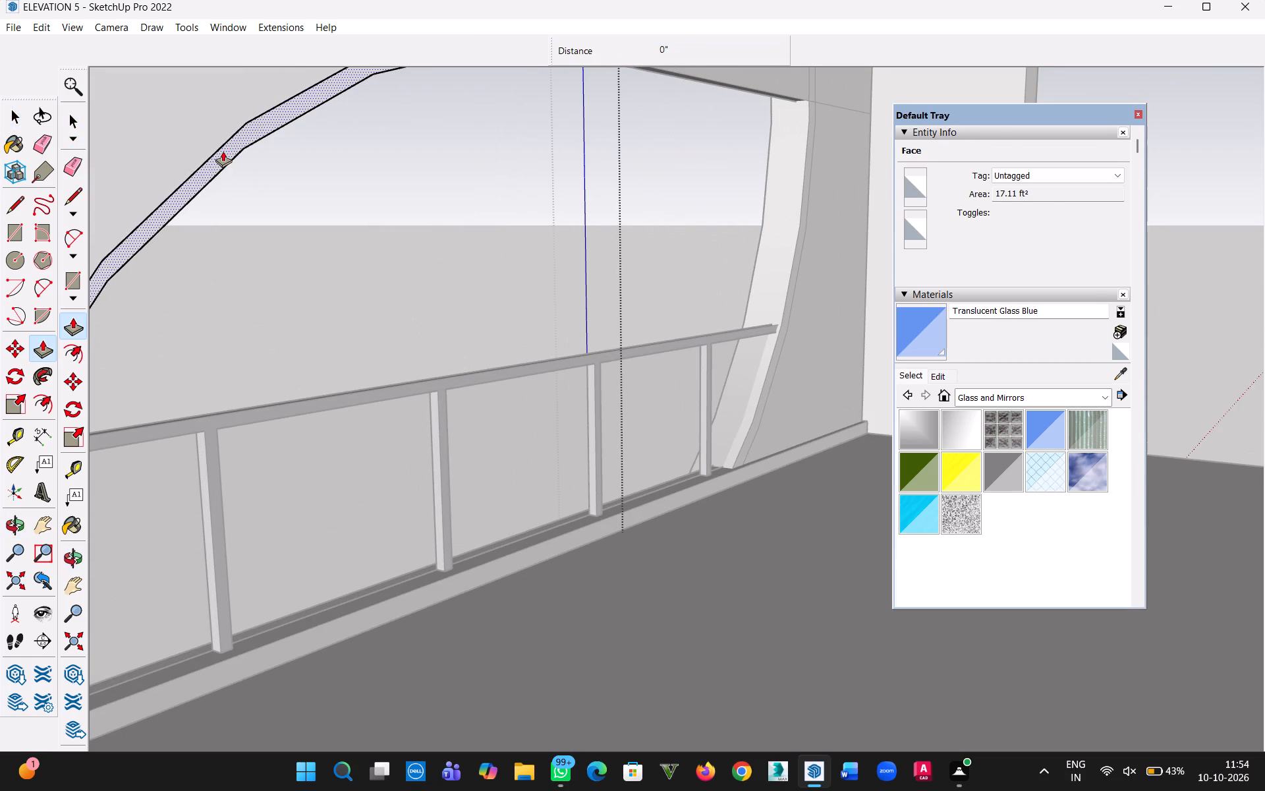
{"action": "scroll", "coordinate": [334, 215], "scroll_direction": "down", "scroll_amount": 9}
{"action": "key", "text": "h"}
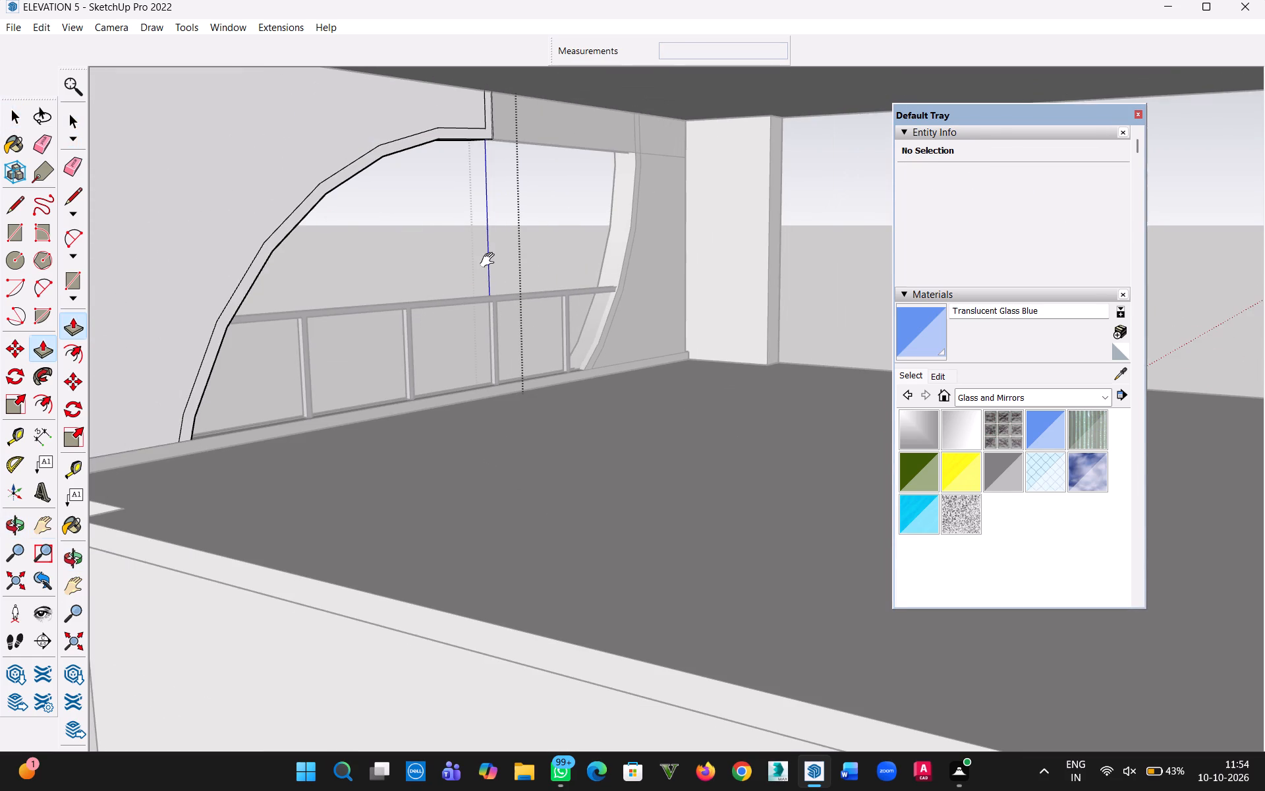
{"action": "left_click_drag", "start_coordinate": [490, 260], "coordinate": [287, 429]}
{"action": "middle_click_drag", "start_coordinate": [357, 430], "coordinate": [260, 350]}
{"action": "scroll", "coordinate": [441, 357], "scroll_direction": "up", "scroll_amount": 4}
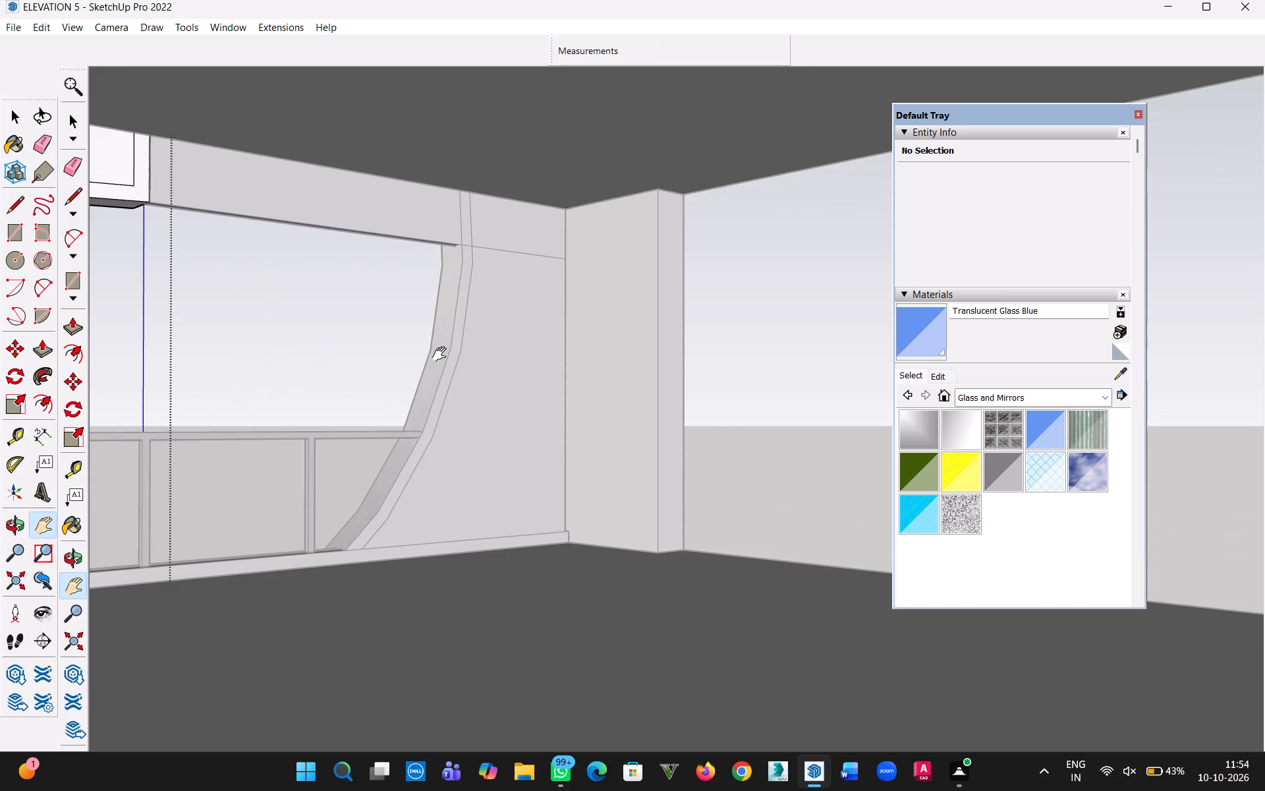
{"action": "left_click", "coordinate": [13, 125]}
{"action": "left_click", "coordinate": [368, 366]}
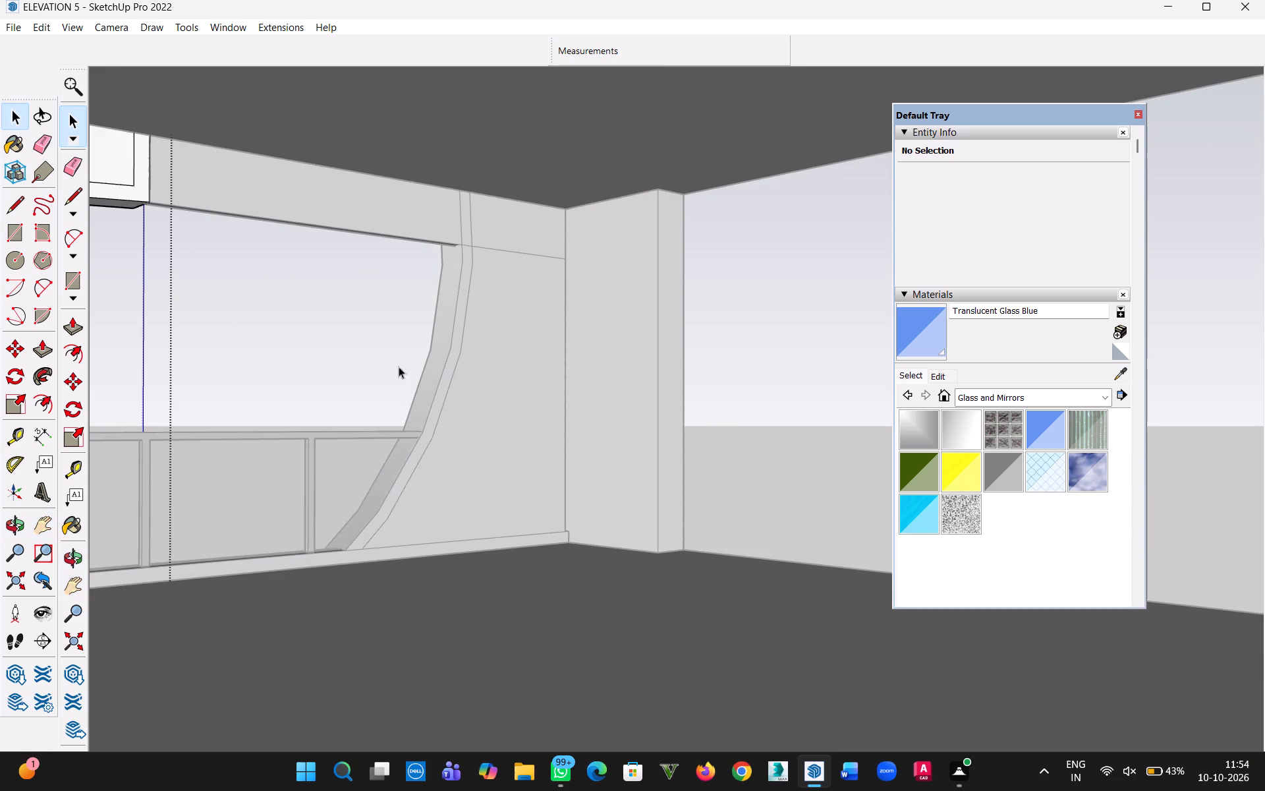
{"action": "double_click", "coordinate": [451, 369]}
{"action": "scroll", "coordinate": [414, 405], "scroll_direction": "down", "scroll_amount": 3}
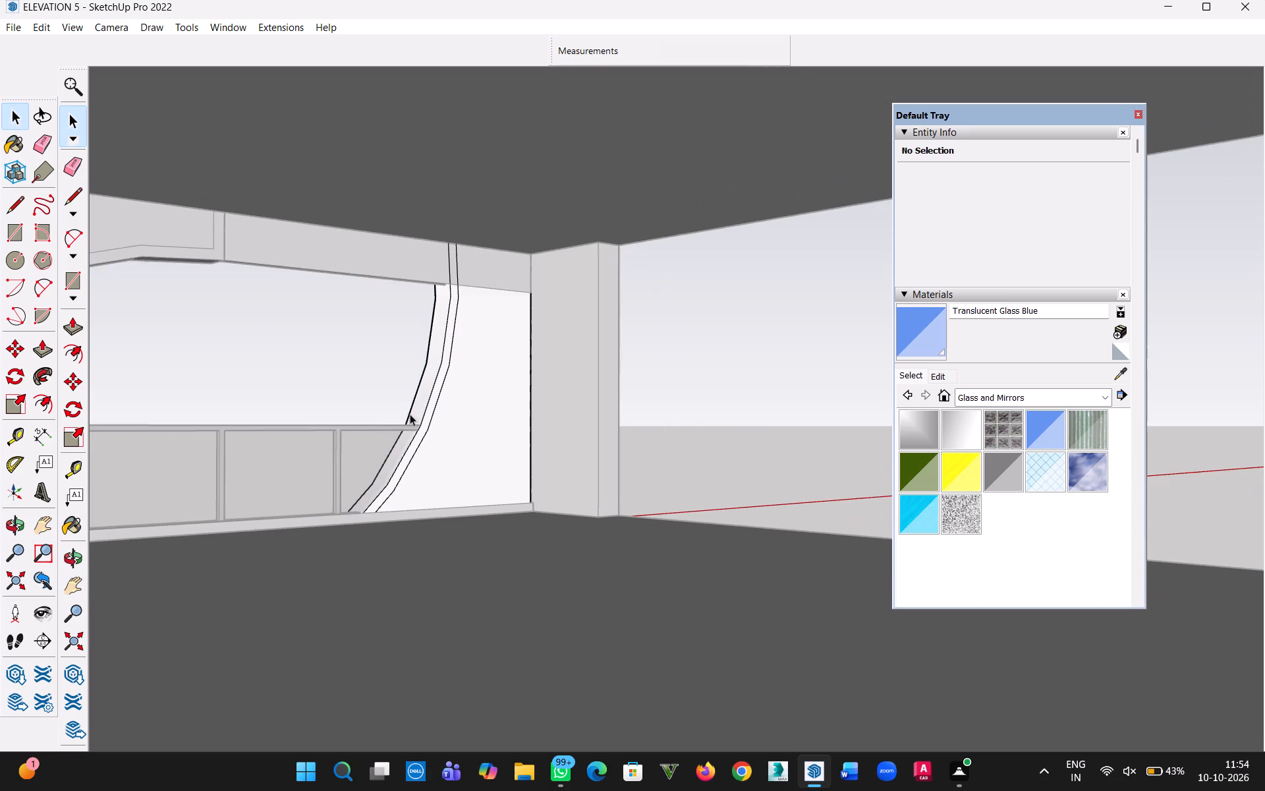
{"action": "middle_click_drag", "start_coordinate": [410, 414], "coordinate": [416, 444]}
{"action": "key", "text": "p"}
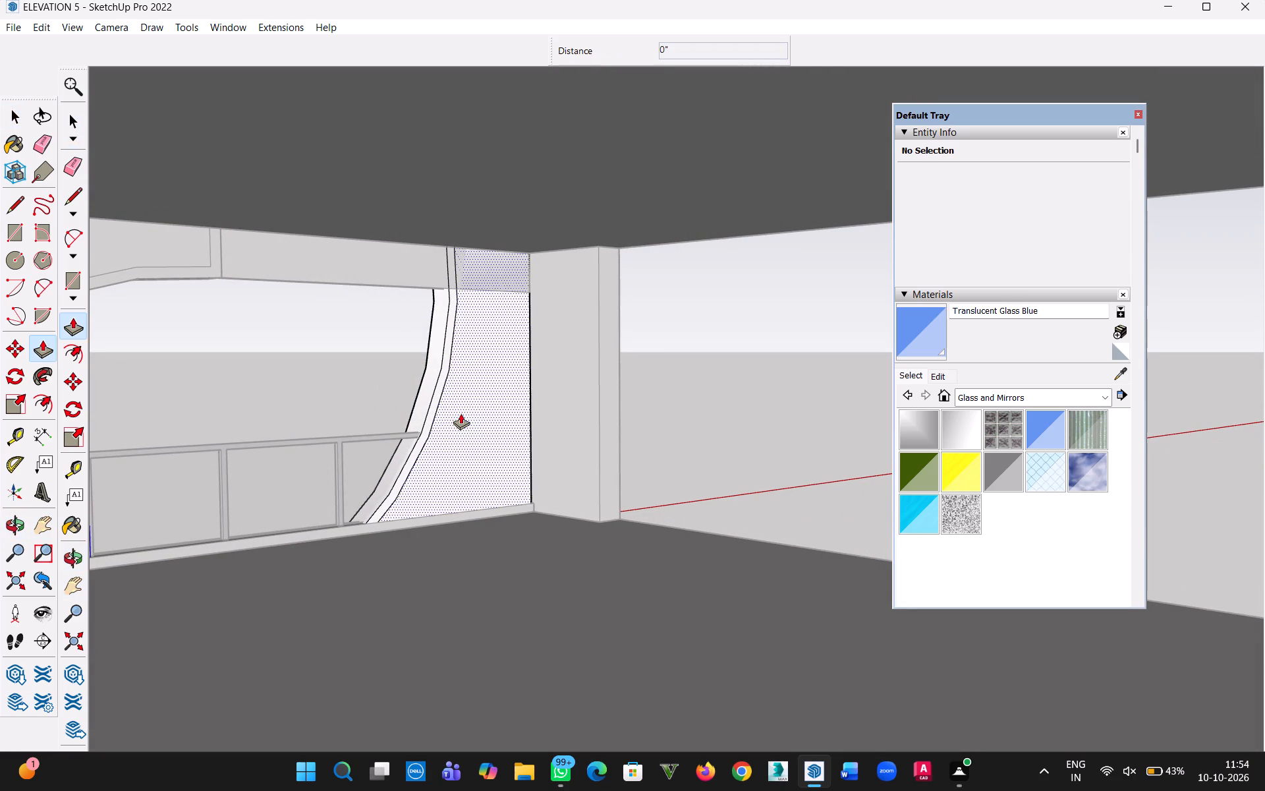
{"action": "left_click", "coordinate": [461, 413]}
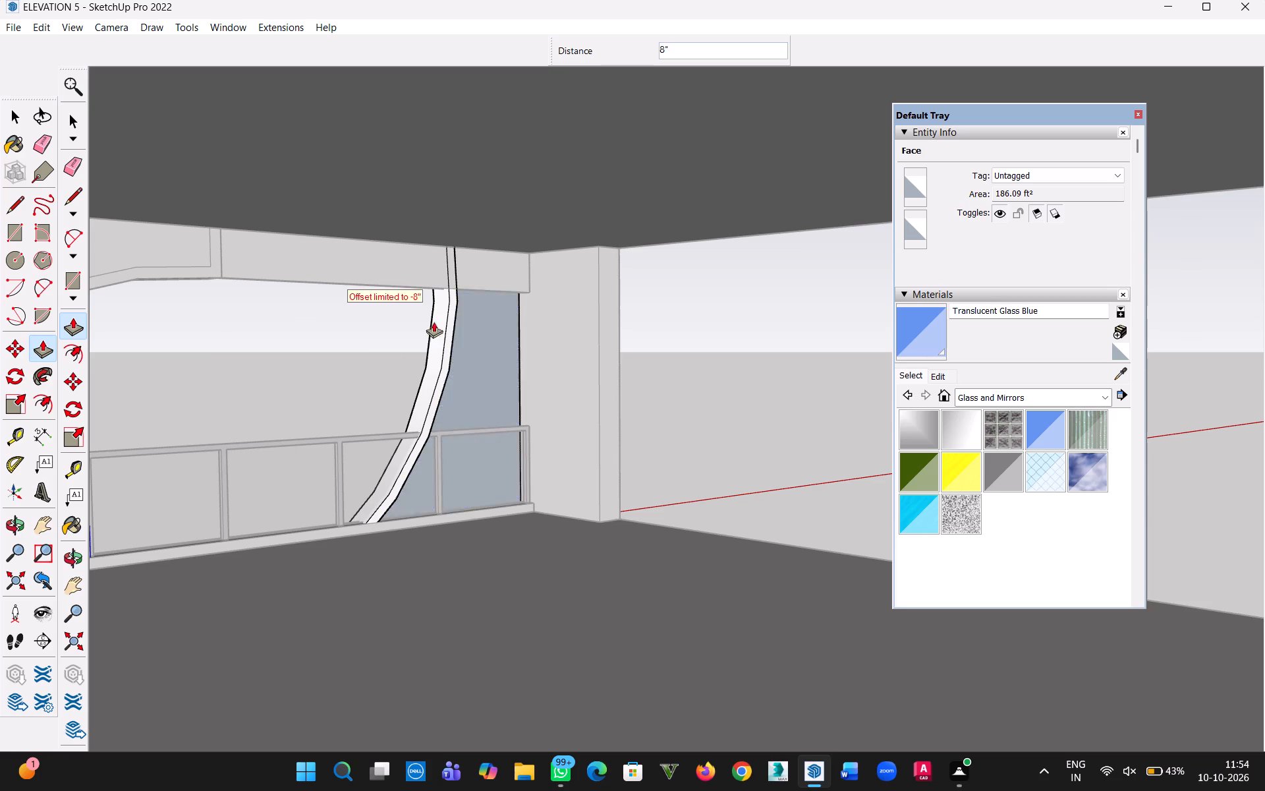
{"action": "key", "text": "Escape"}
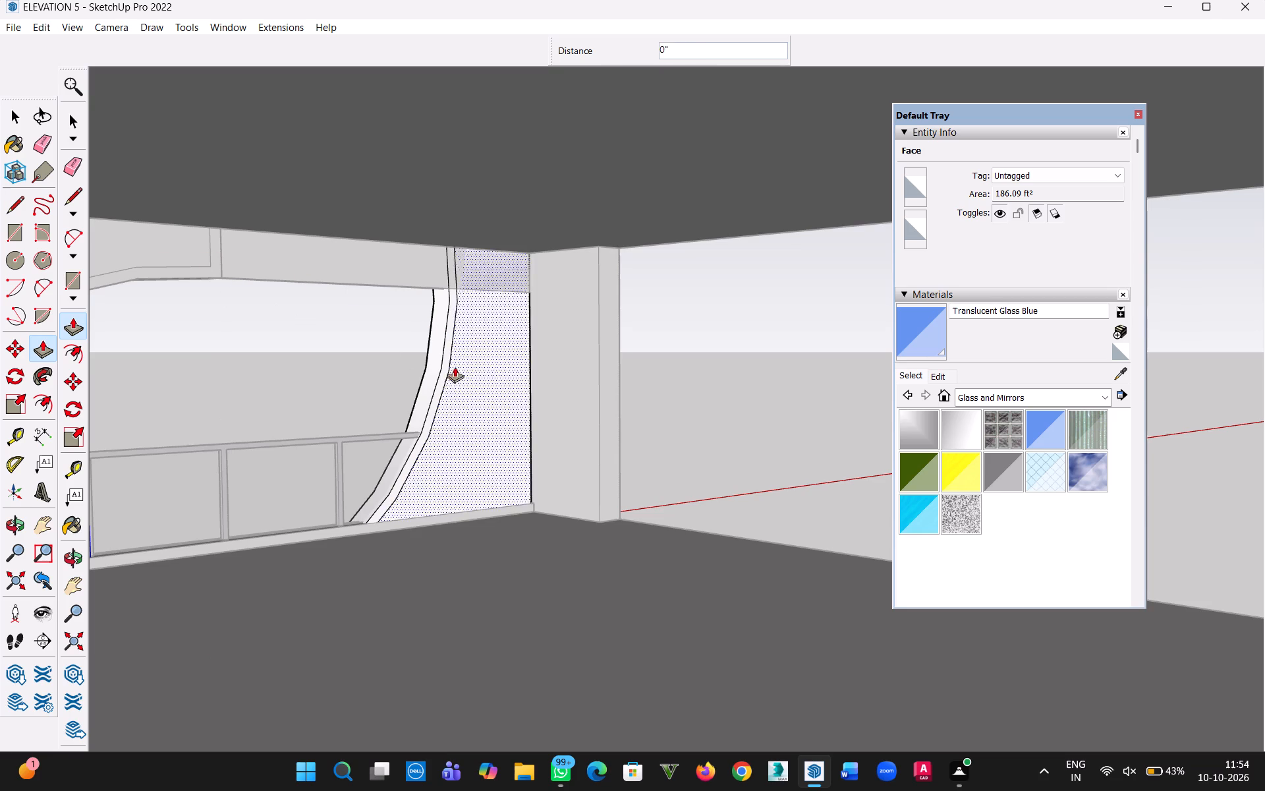
Reopen the lower curved panel group and Push/Pull its back face another 1", level with the back of the upper curved panel.
{"action": "middle_click_drag", "start_coordinate": [448, 384], "coordinate": [772, 400]}
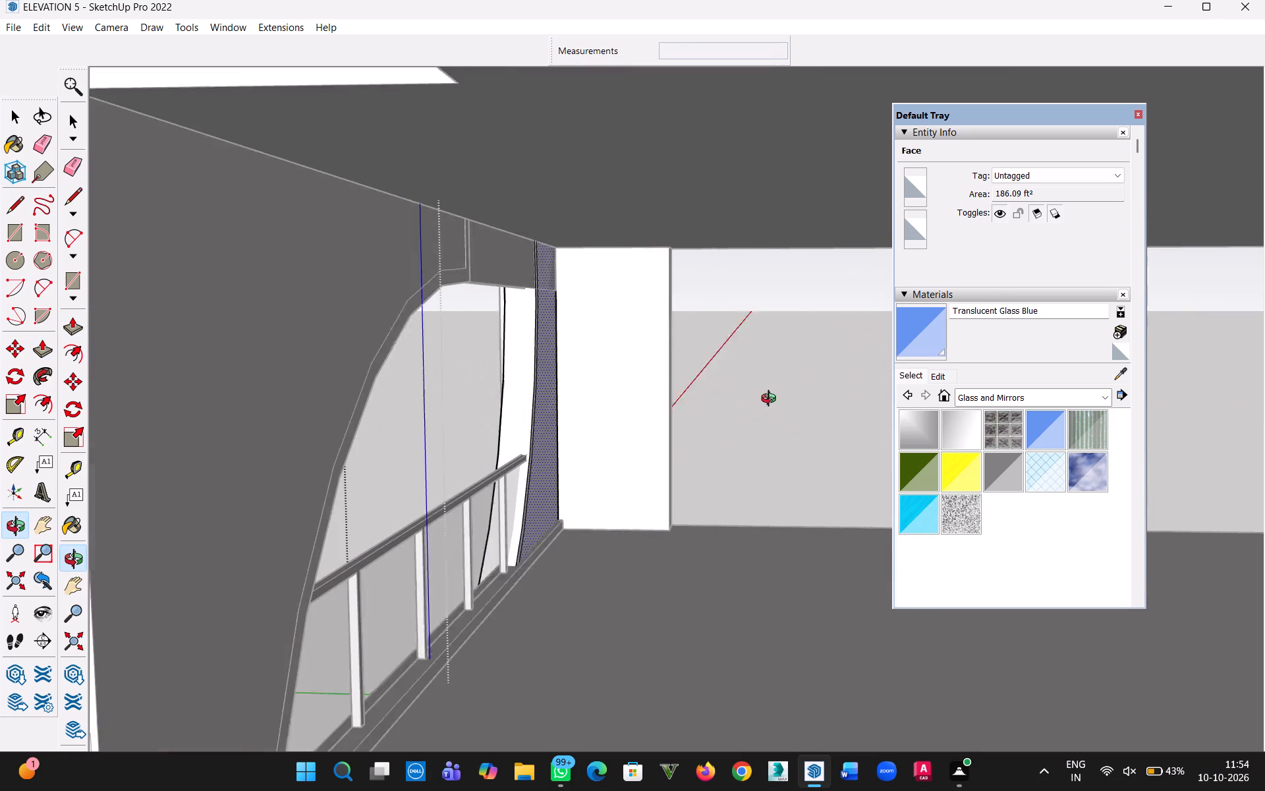
{"action": "middle_click_drag", "start_coordinate": [772, 400], "coordinate": [765, 398]}
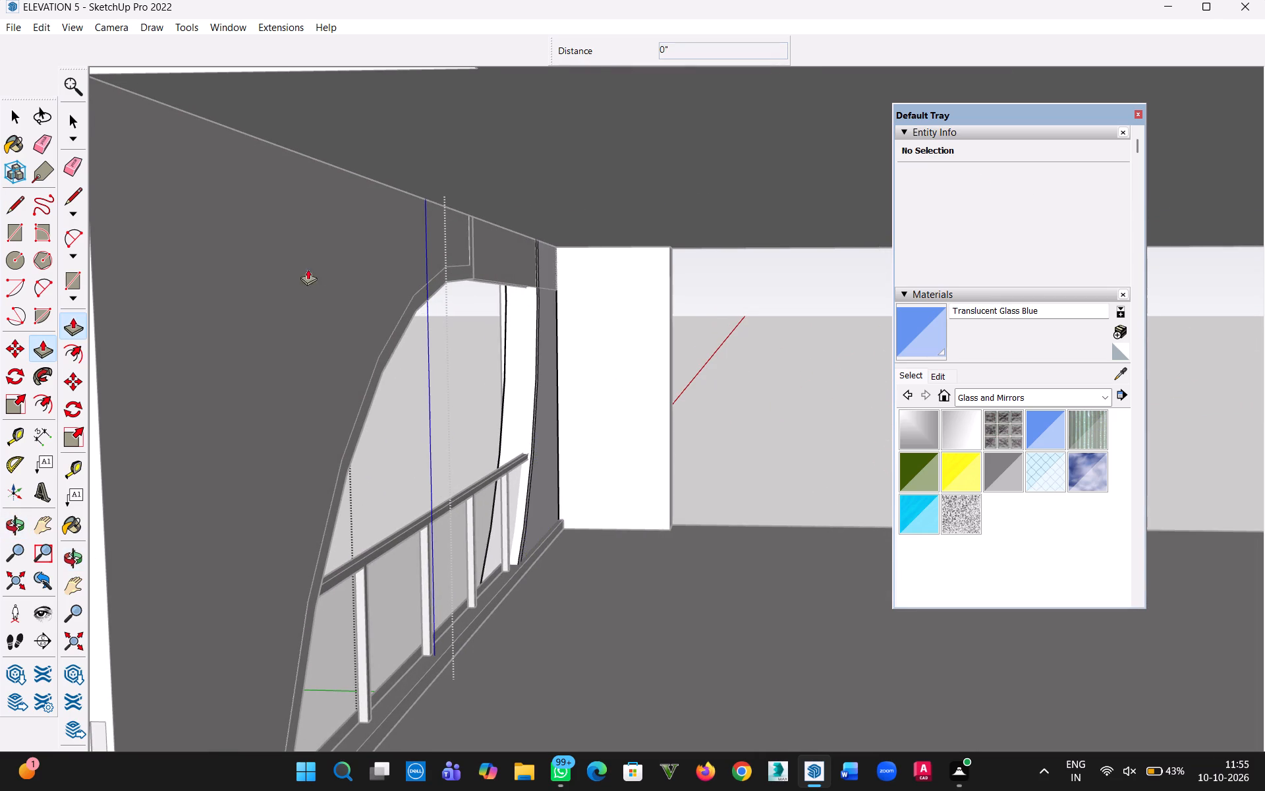
{"action": "left_click", "coordinate": [13, 115]}
{"action": "double_click", "coordinate": [219, 334]}
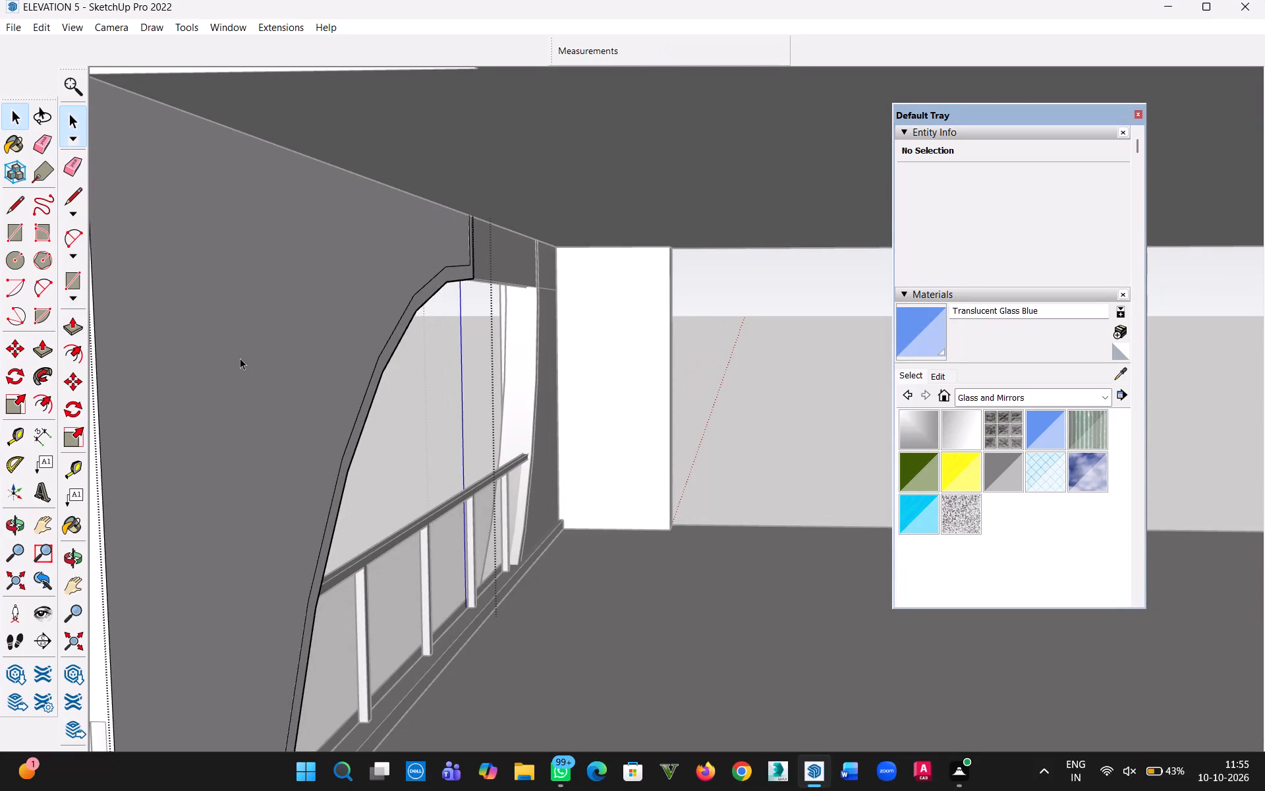
{"action": "key", "text": "p"}
{"action": "left_click", "coordinate": [260, 360]}
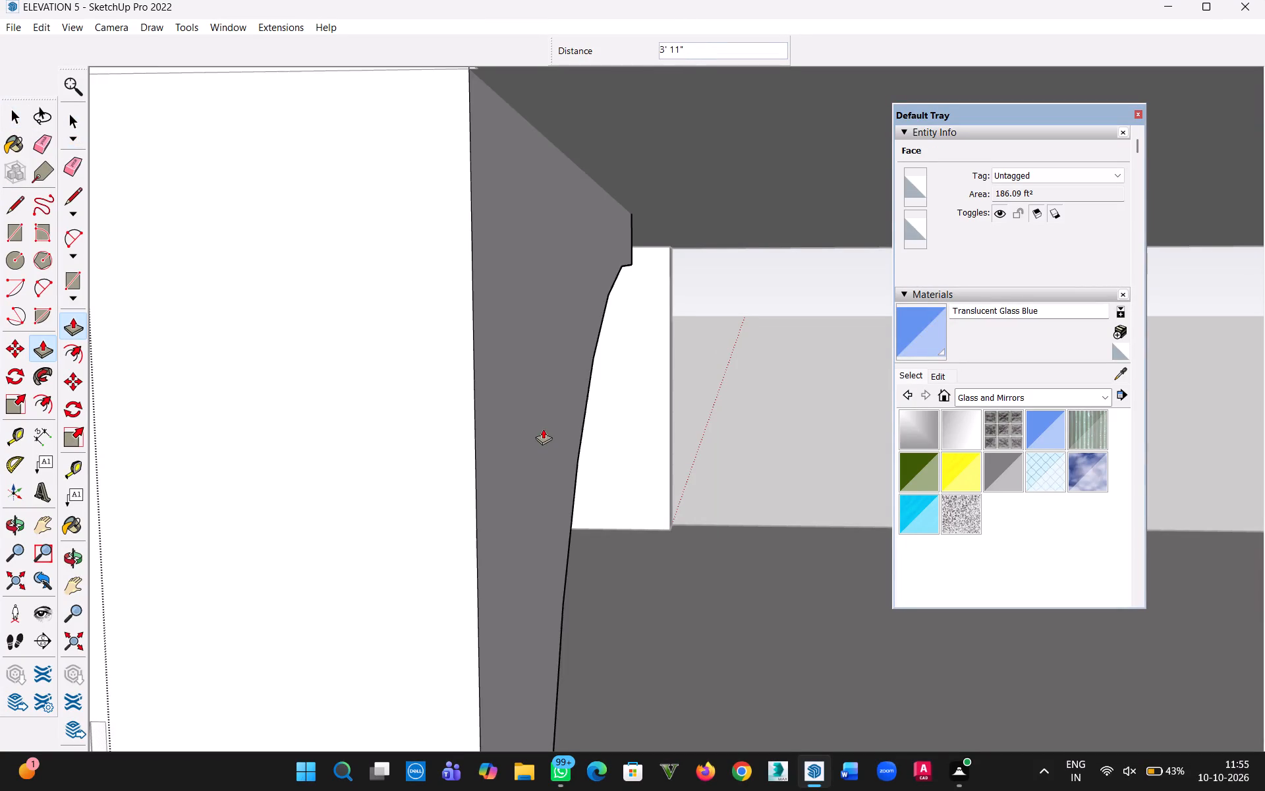
{"action": "middle_click_drag", "start_coordinate": [542, 430], "coordinate": [286, 386]}
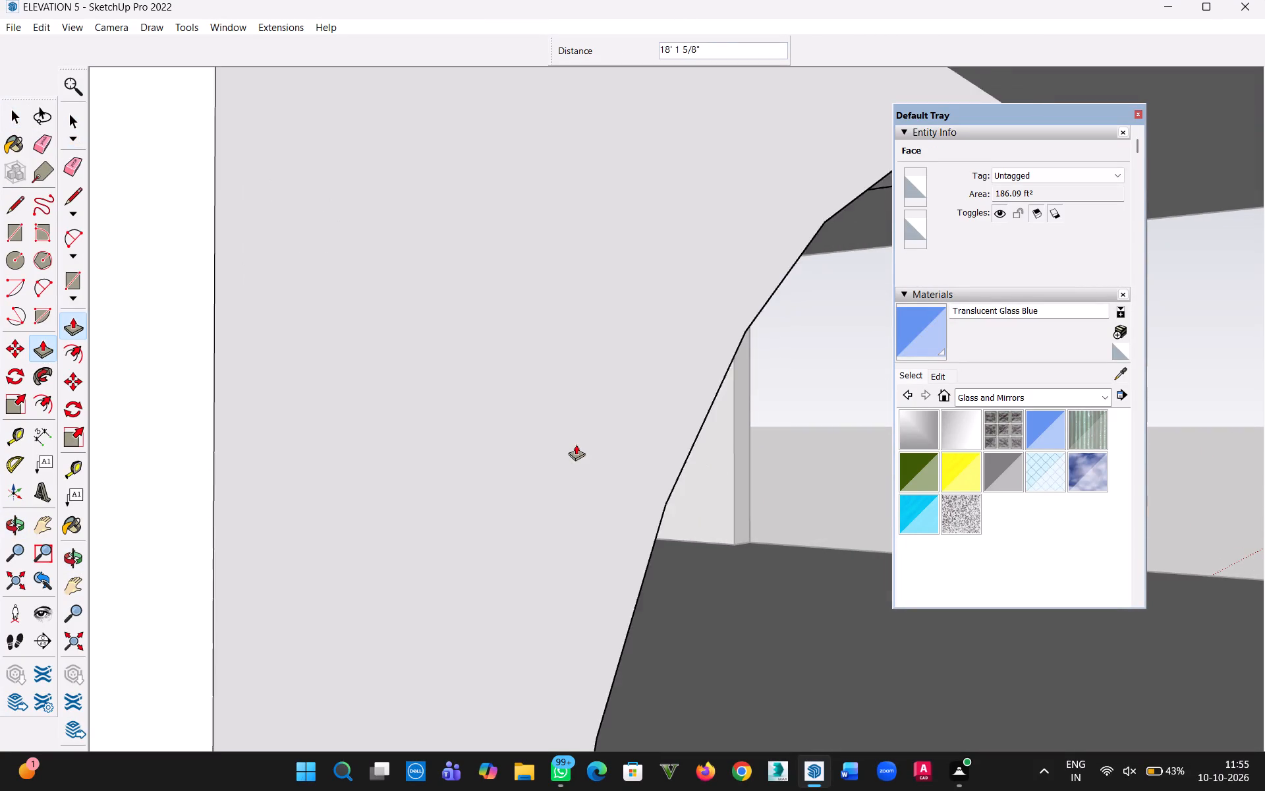
{"action": "left_click", "coordinate": [602, 450]}
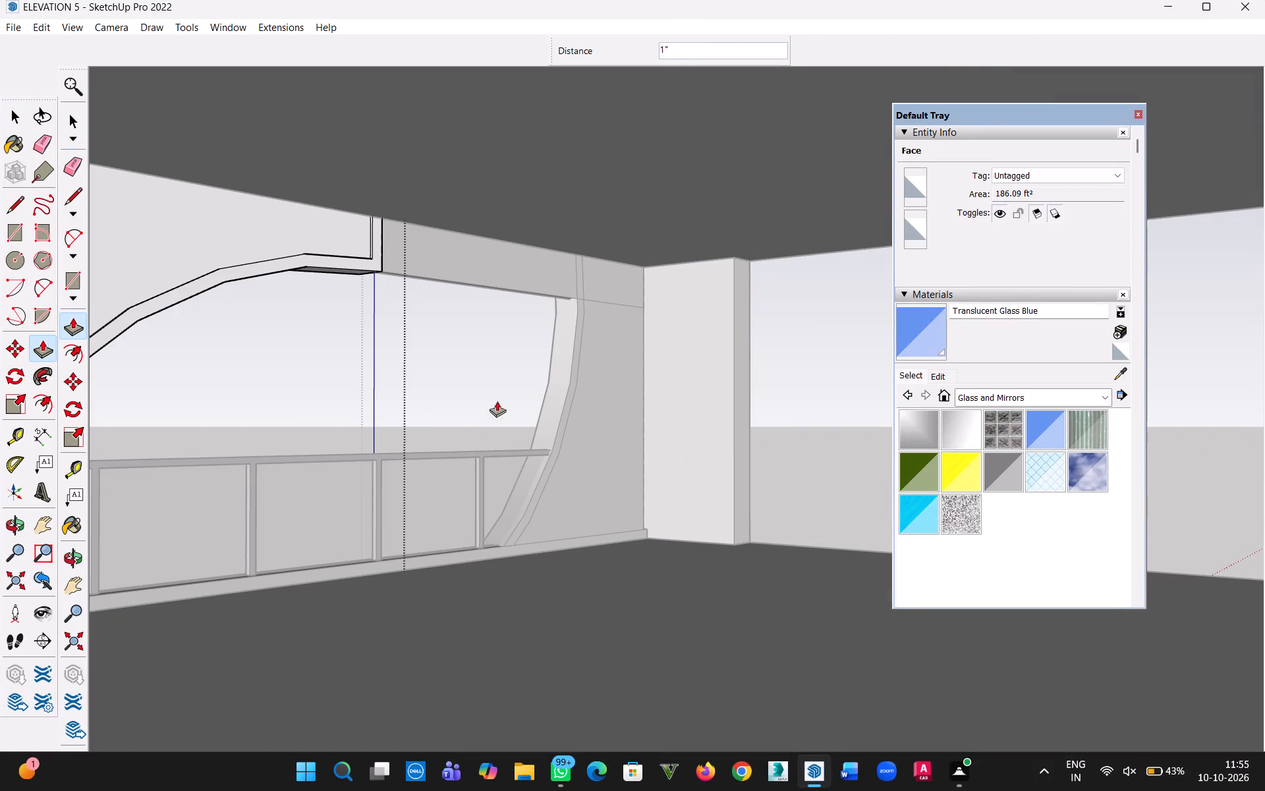
Push/Pull the lower panel's curved border strip 1" flush with its back face, and close the group.
{"action": "left_click", "coordinate": [174, 294]}
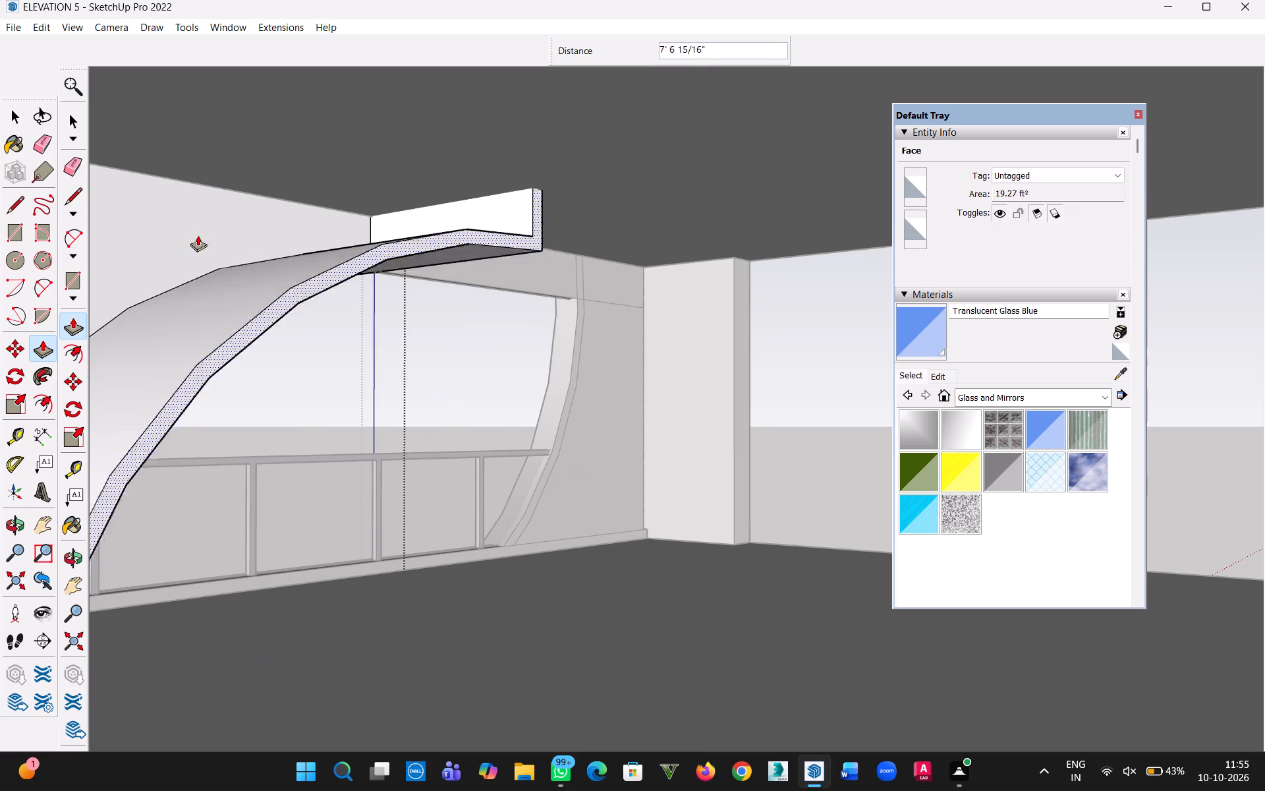
{"action": "left_click", "coordinate": [135, 208]}
{"action": "scroll", "coordinate": [50, 237], "scroll_direction": "down", "scroll_amount": 2}
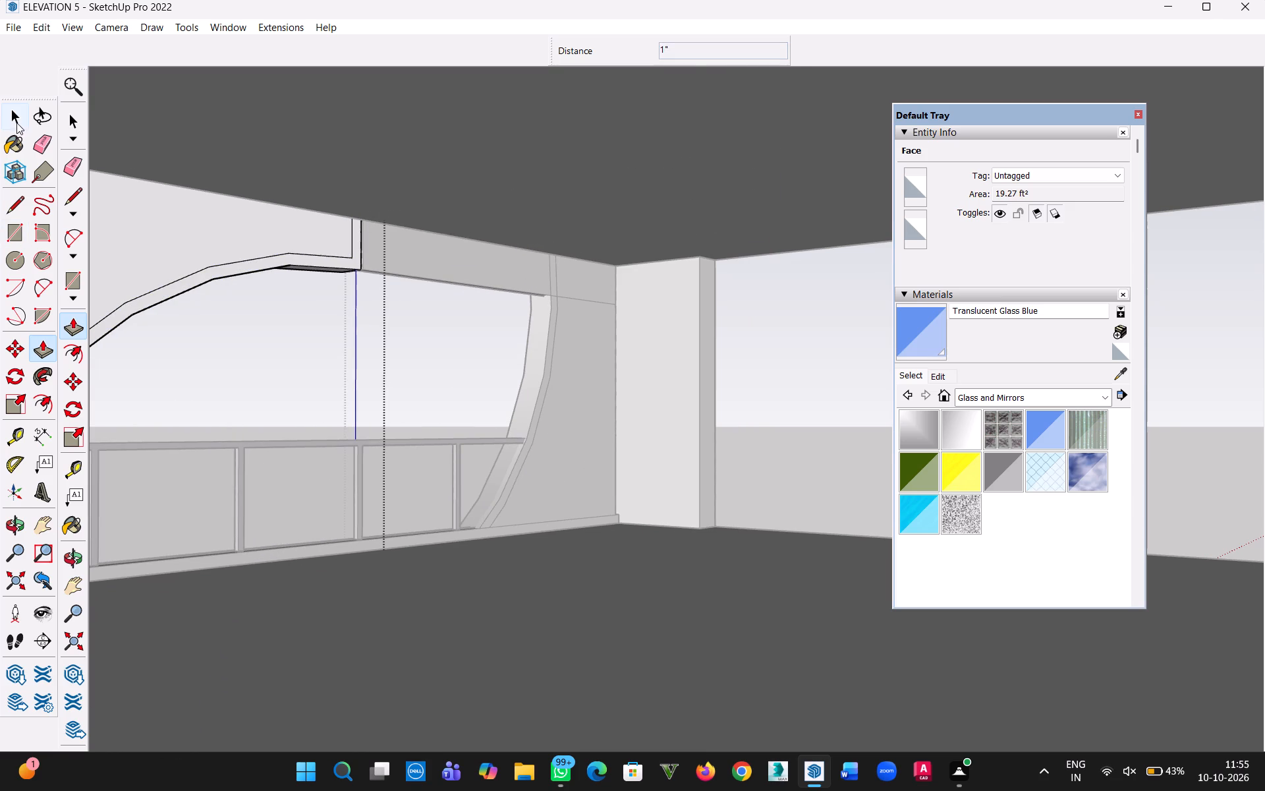
{"action": "left_click", "coordinate": [16, 123]}
{"action": "left_click", "coordinate": [309, 332]}
{"action": "double_click", "coordinate": [273, 343]}
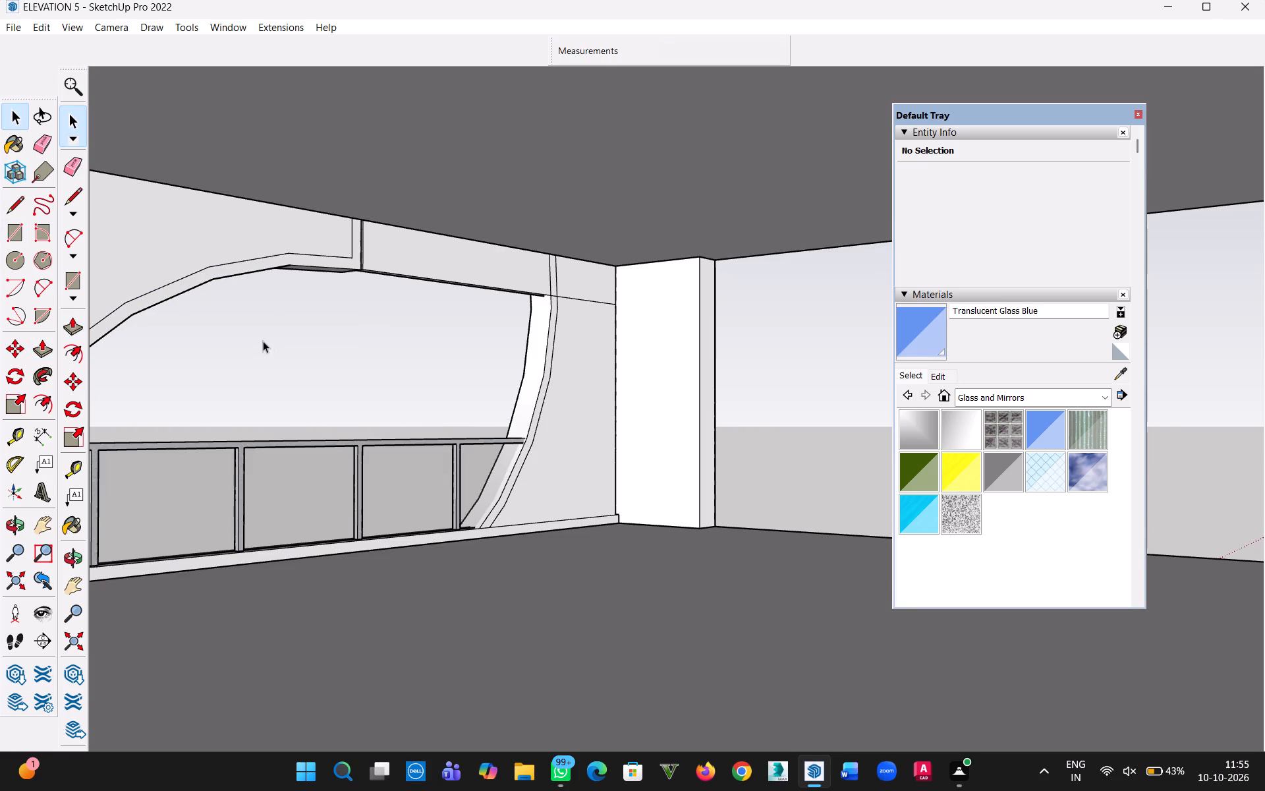
Examine from inside and from the side how the backs of both curved panels meet the balcony slabs and railings.
{"action": "scroll", "coordinate": [256, 347], "scroll_direction": "down", "scroll_amount": 6}
{"action": "middle_click_drag", "start_coordinate": [229, 364], "coordinate": [407, 376]}
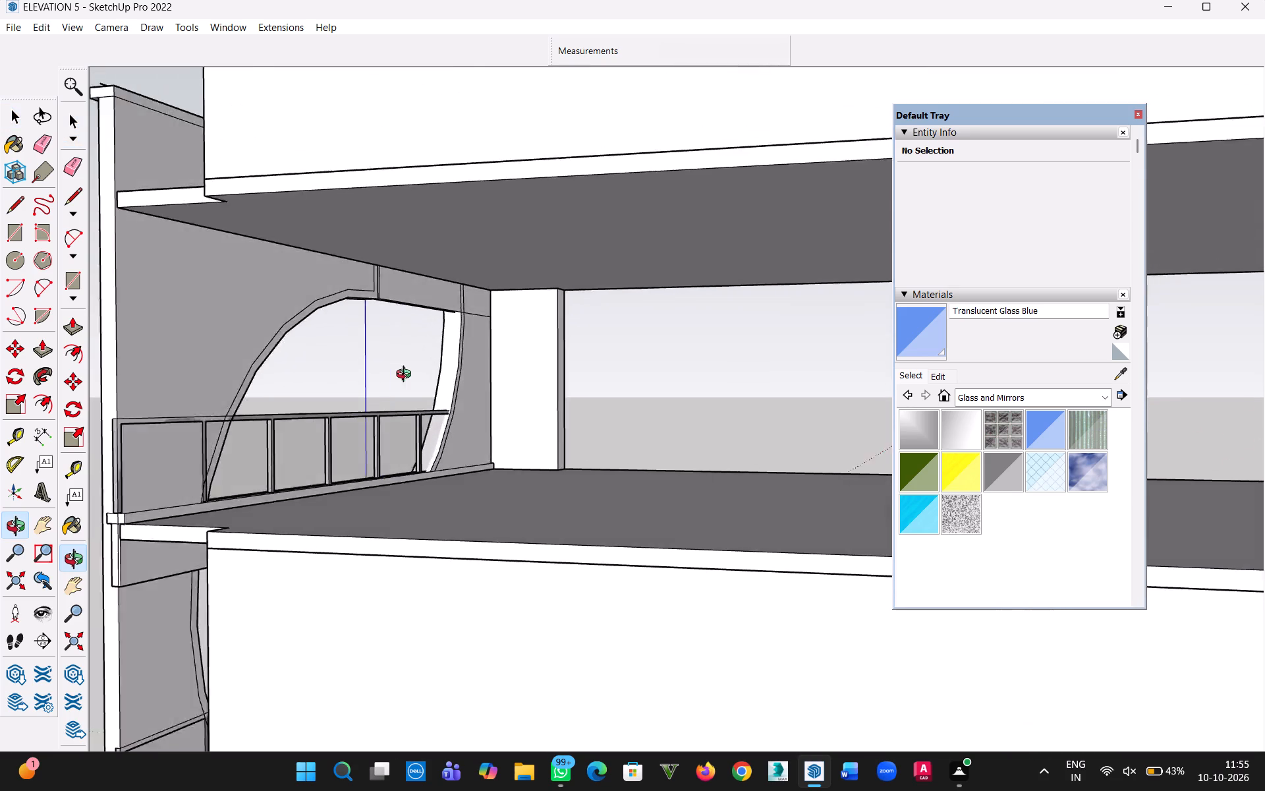
{"action": "middle_click_drag", "start_coordinate": [407, 376], "coordinate": [488, 399]}
{"action": "middle_click_drag", "start_coordinate": [497, 401], "coordinate": [540, 419]}
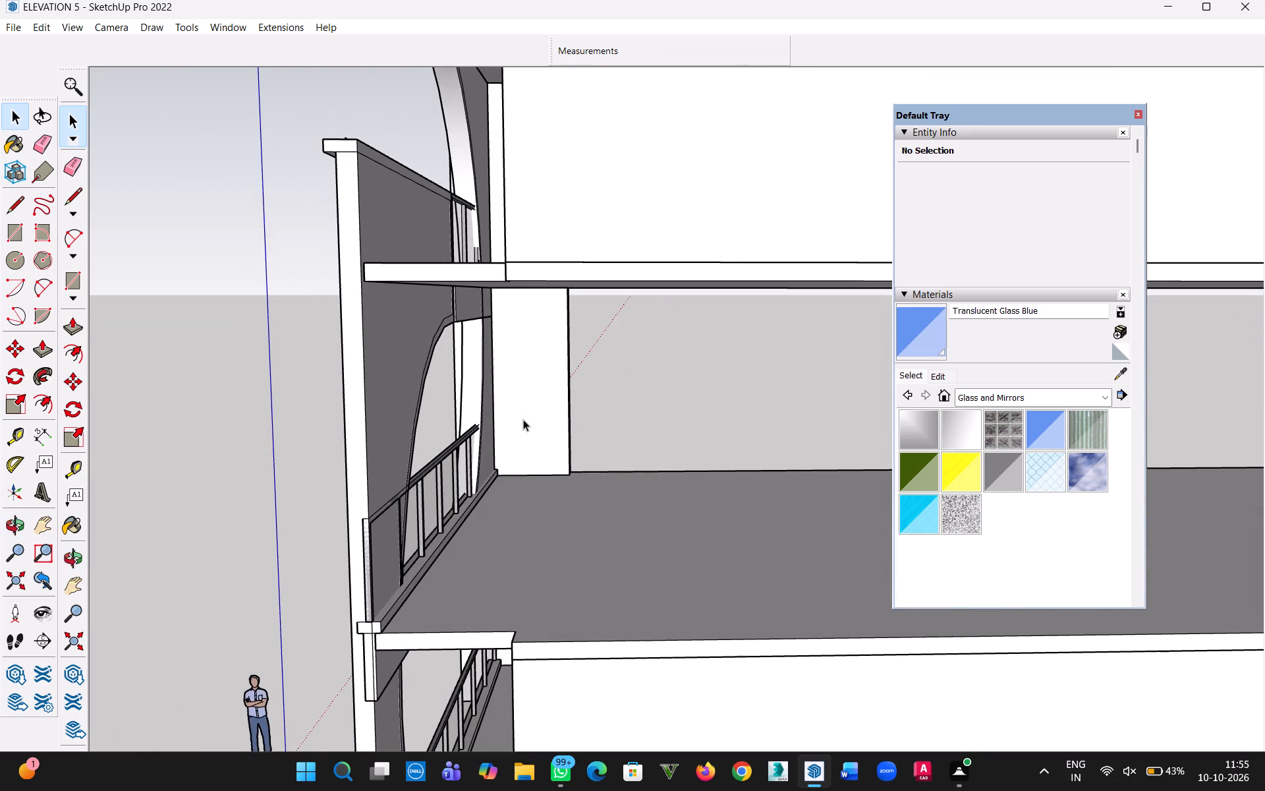
{"action": "middle_click_drag", "start_coordinate": [513, 419], "coordinate": [582, 394]}
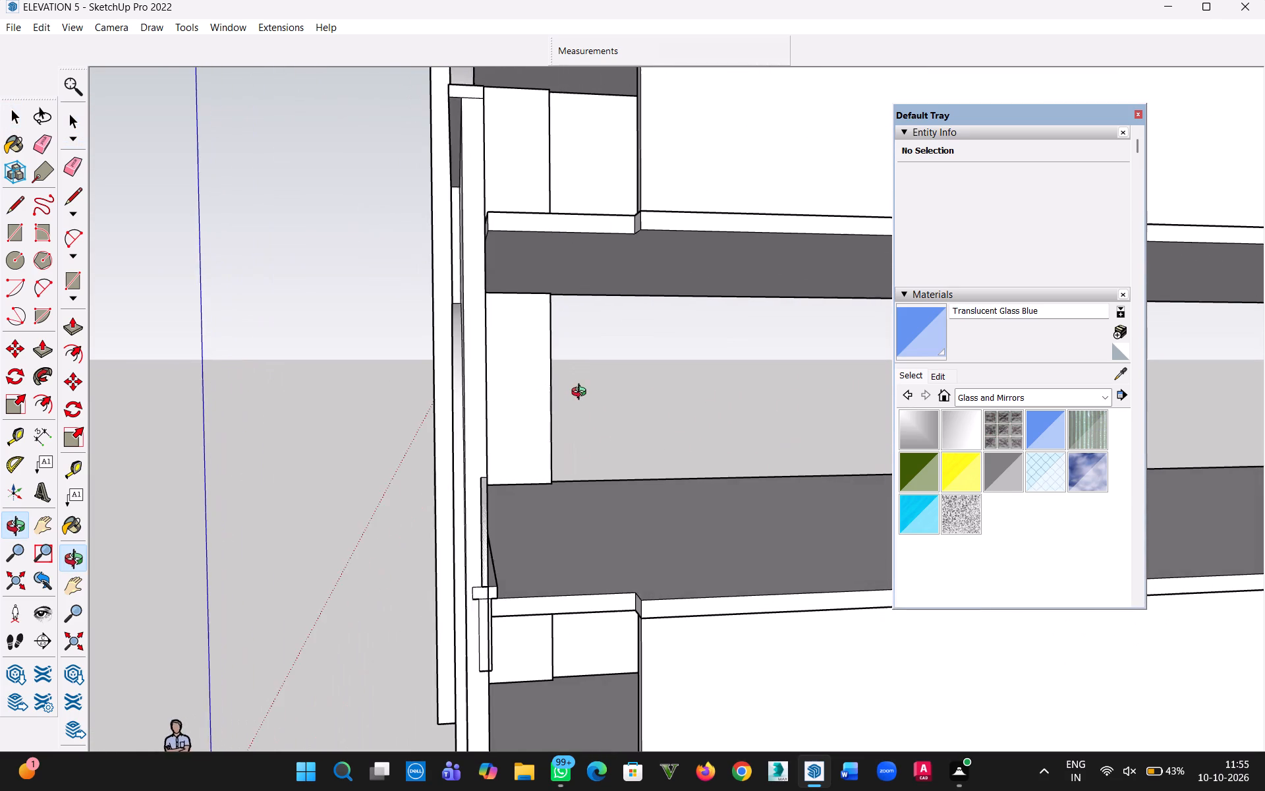
{"action": "middle_click_drag", "start_coordinate": [582, 394], "coordinate": [401, 388]}
{"action": "scroll", "coordinate": [276, 330], "scroll_direction": "up", "scroll_amount": 2}
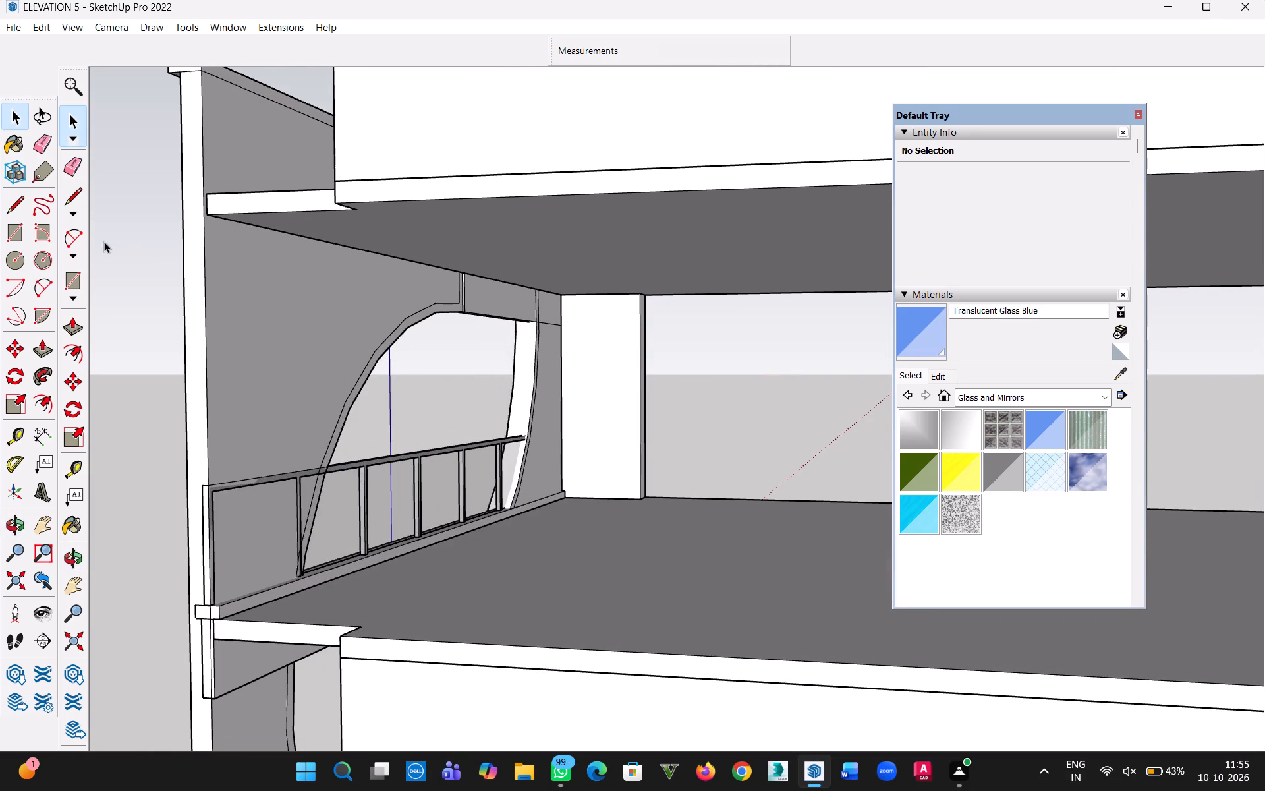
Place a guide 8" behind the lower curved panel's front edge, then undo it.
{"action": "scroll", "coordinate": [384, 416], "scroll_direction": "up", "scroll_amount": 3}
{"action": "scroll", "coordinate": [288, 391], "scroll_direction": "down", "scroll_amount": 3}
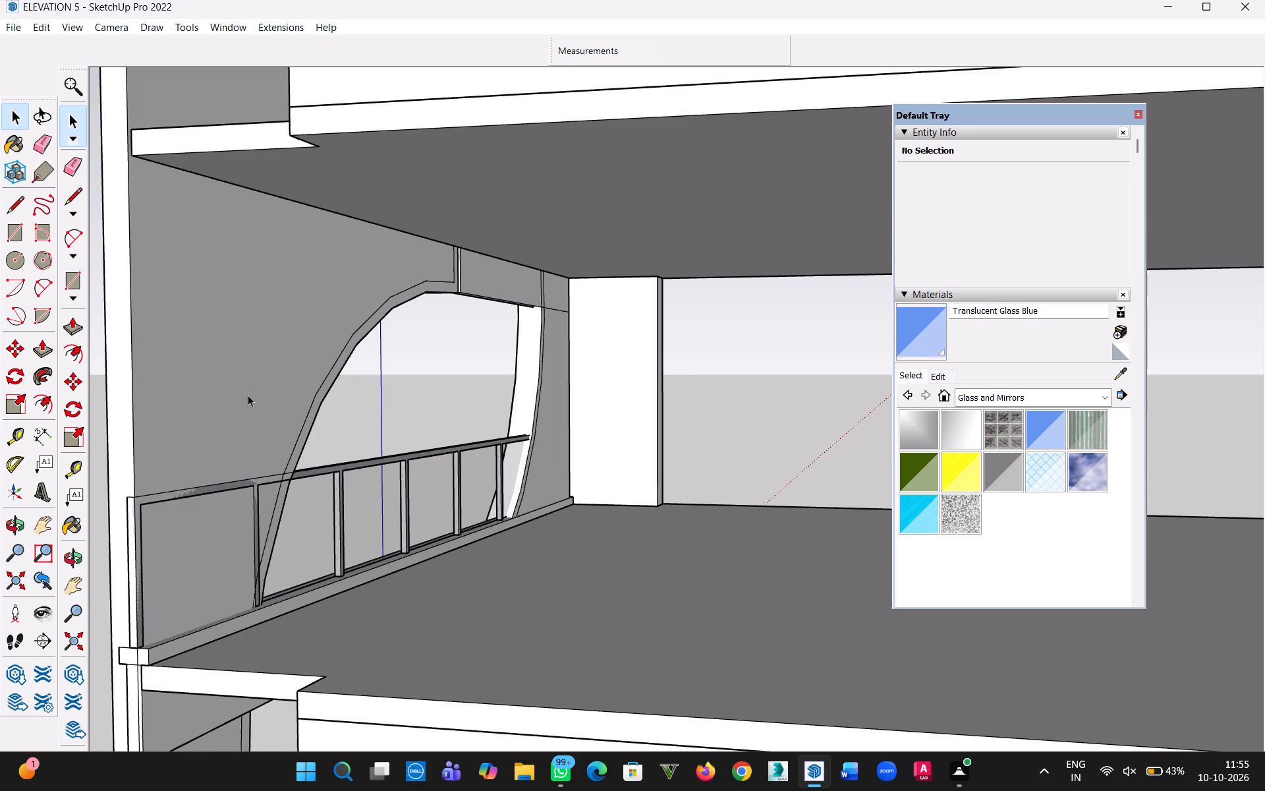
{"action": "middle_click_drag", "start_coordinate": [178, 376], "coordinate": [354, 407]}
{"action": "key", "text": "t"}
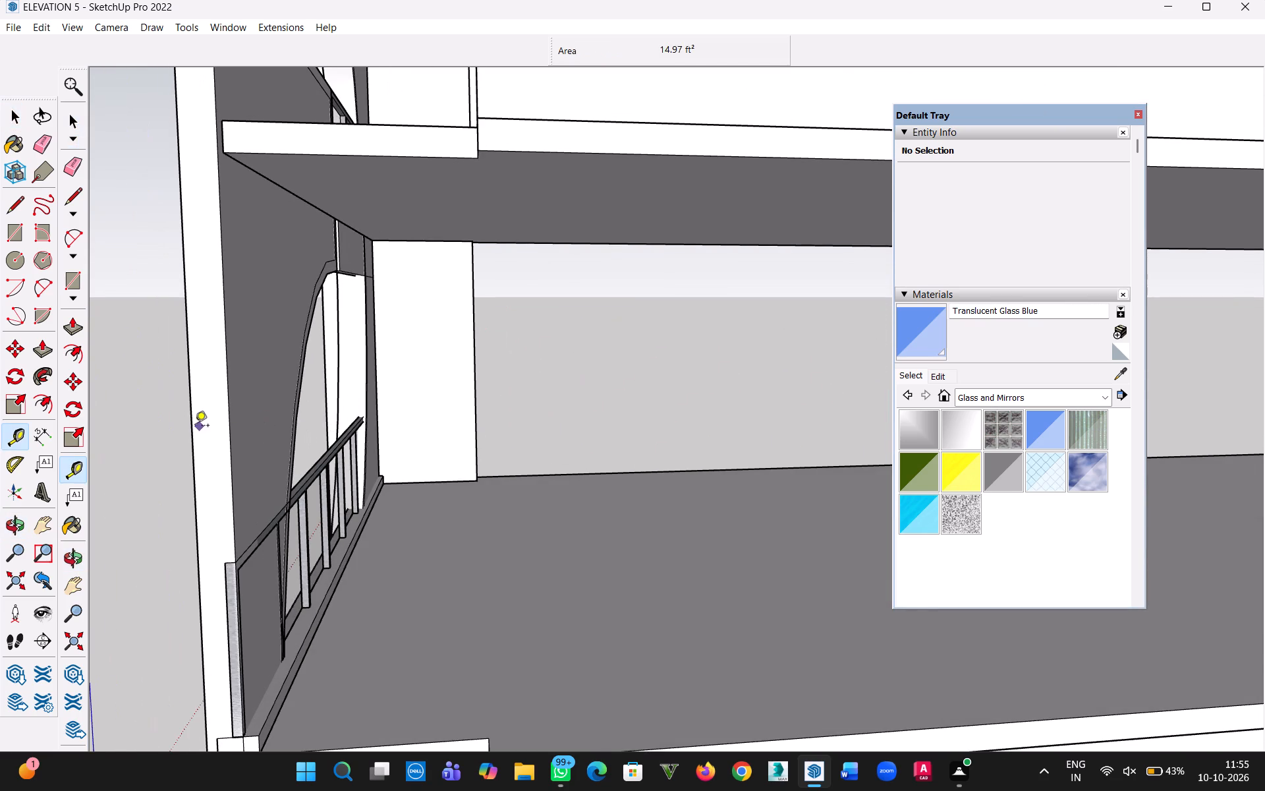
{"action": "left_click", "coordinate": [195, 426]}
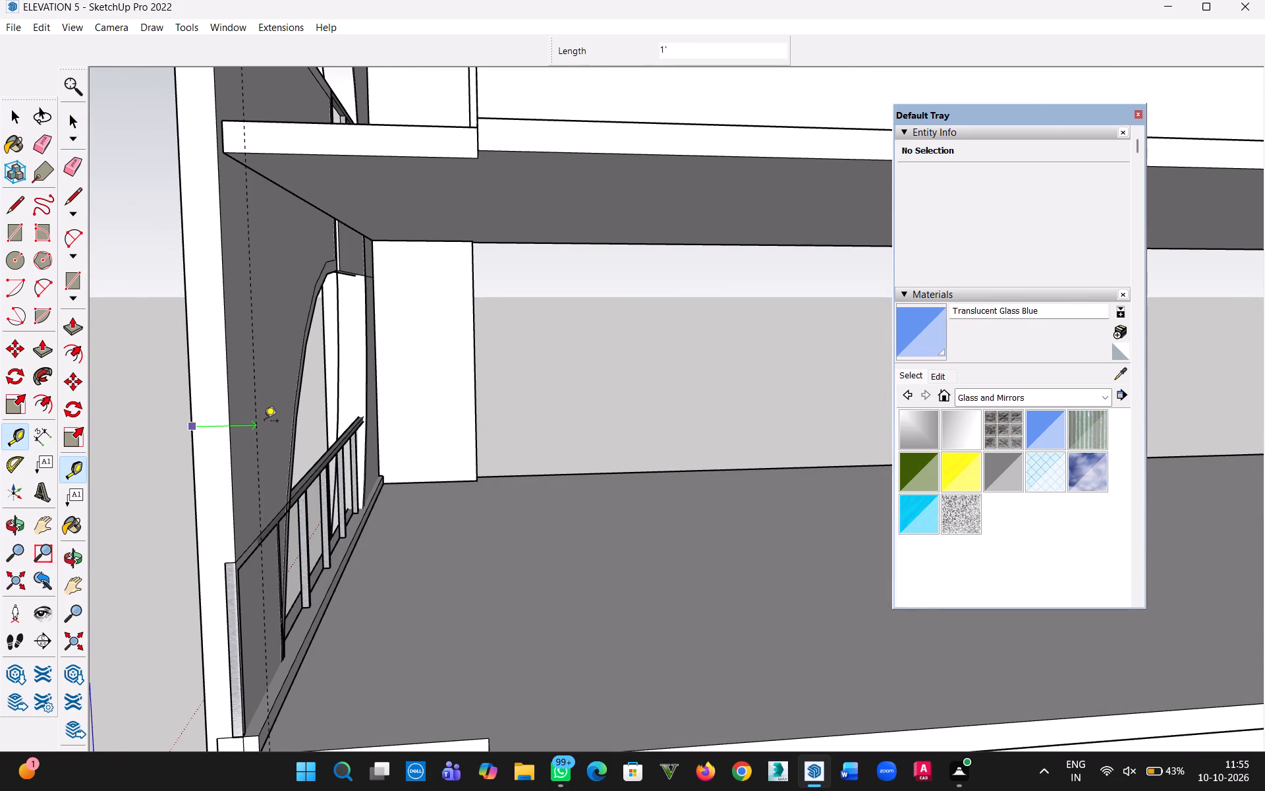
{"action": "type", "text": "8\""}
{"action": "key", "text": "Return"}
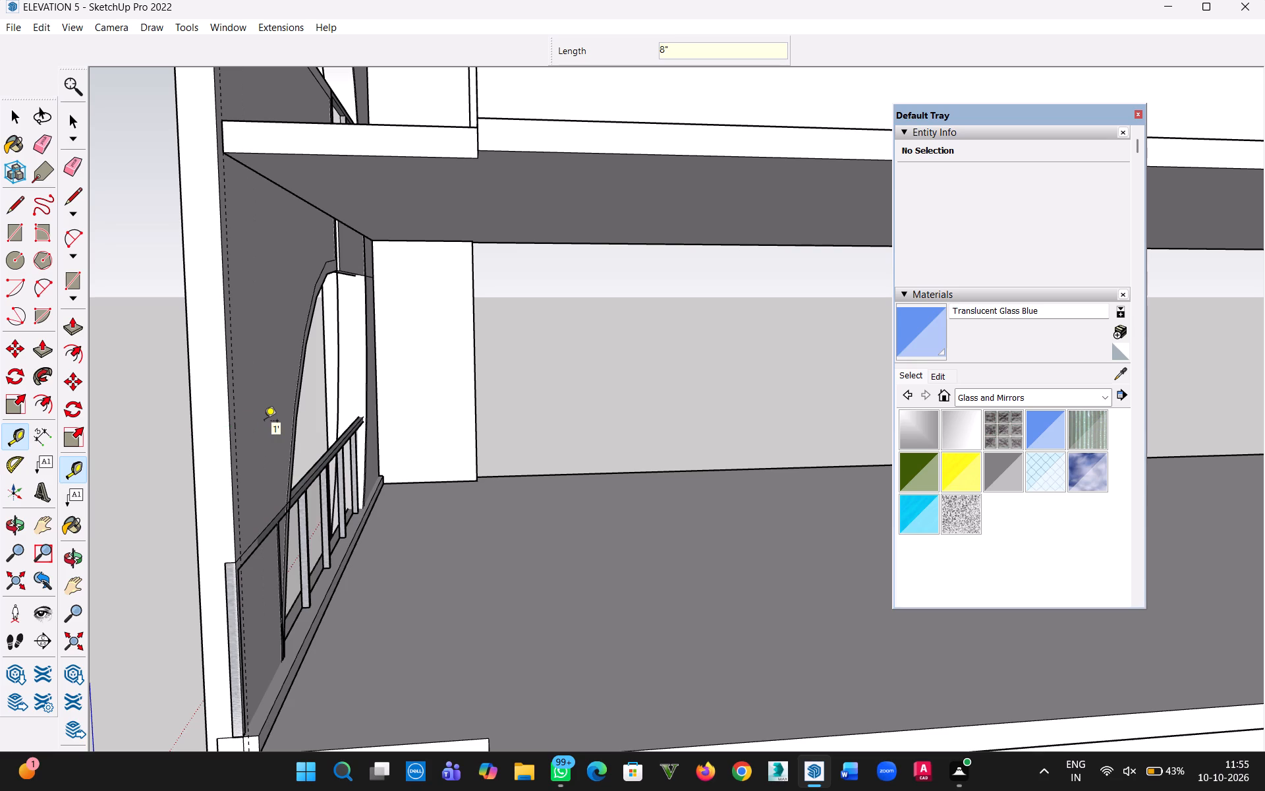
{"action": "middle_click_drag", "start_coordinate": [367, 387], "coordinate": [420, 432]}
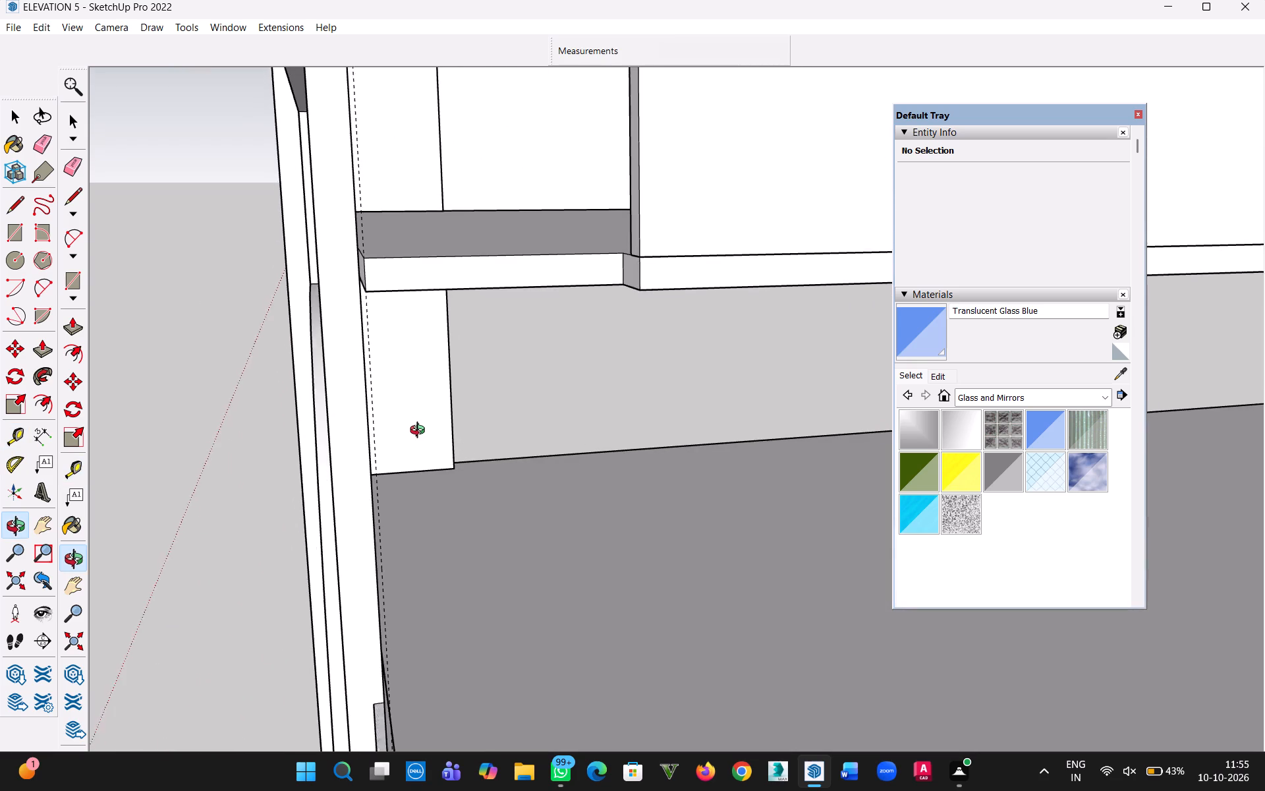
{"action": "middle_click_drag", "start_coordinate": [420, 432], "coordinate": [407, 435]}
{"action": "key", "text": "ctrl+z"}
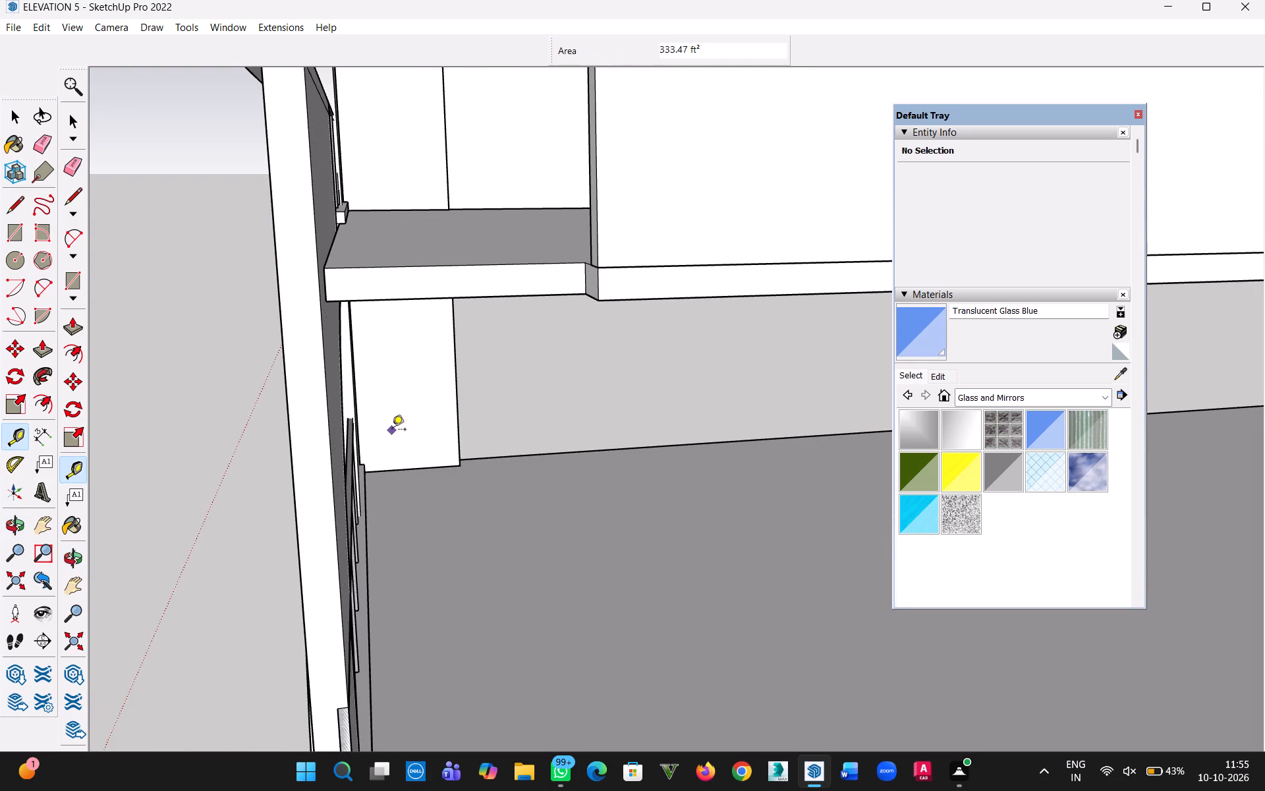
Place a guide parallel to the lower curved panel's outer front edge, 8" toward the panel's back.
{"action": "middle_click_drag", "start_coordinate": [392, 433], "coordinate": [388, 387]}
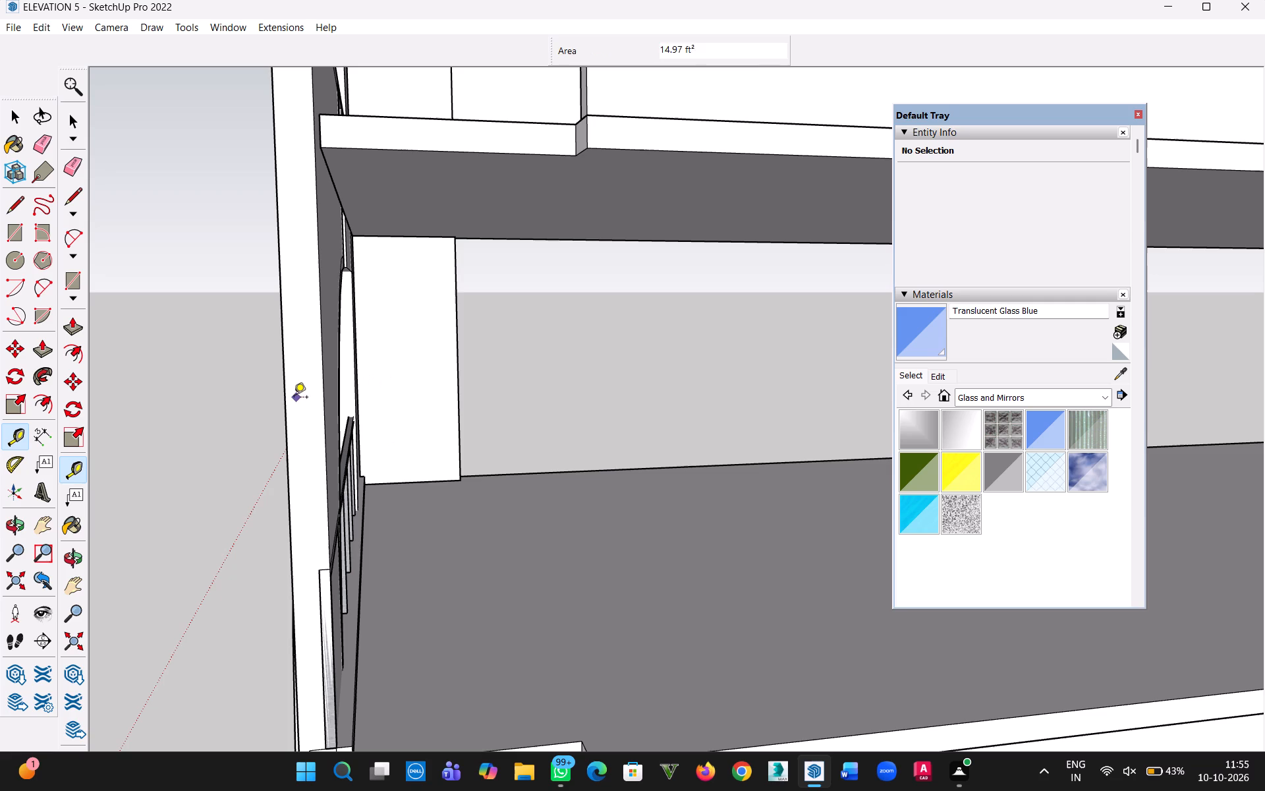
{"action": "left_click", "coordinate": [281, 399]}
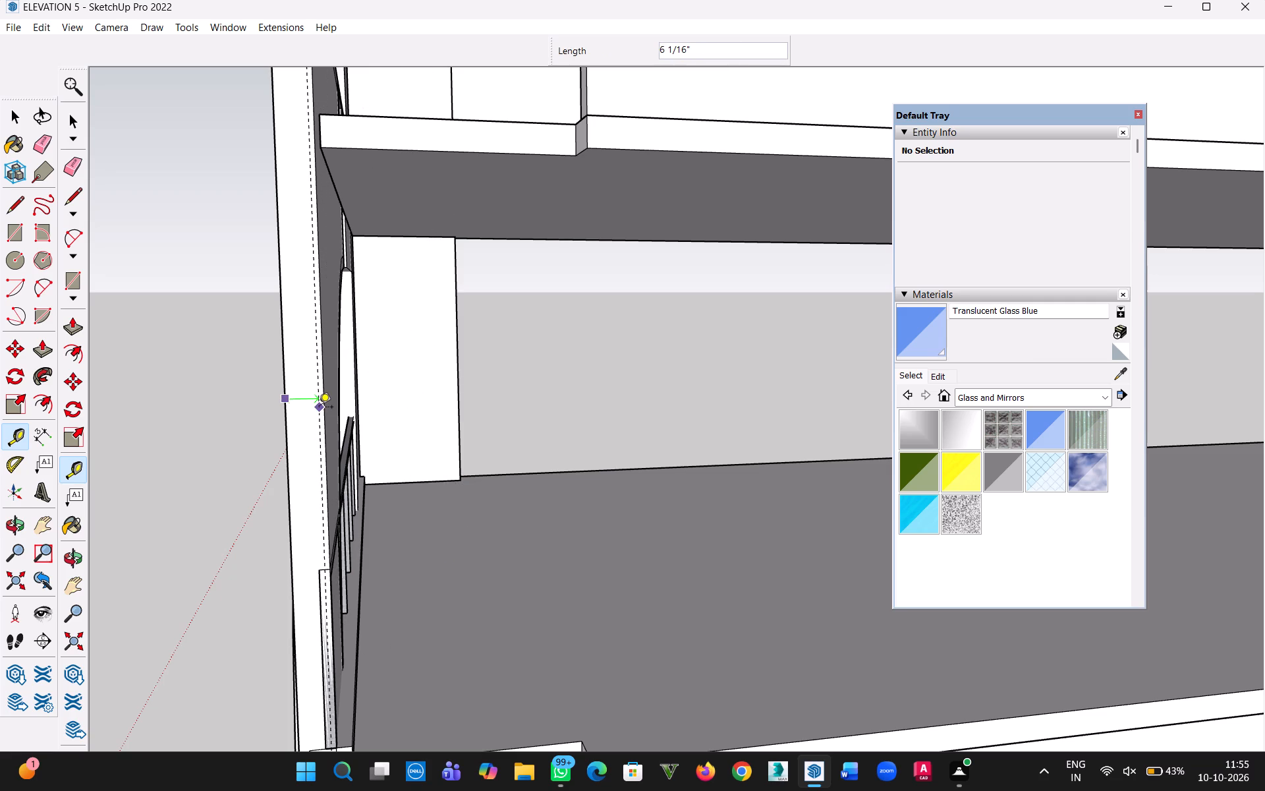
{"action": "type", "text": "8\""}
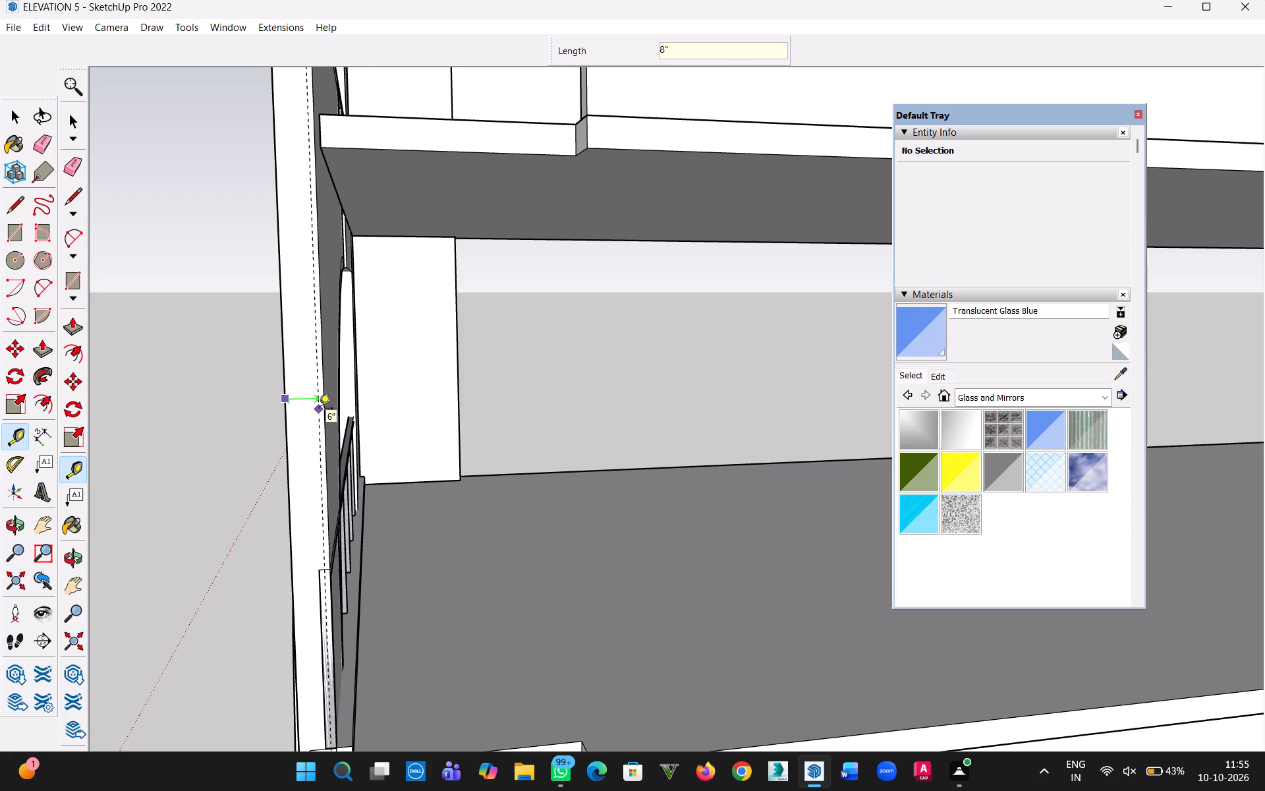
{"action": "key", "text": "Return"}
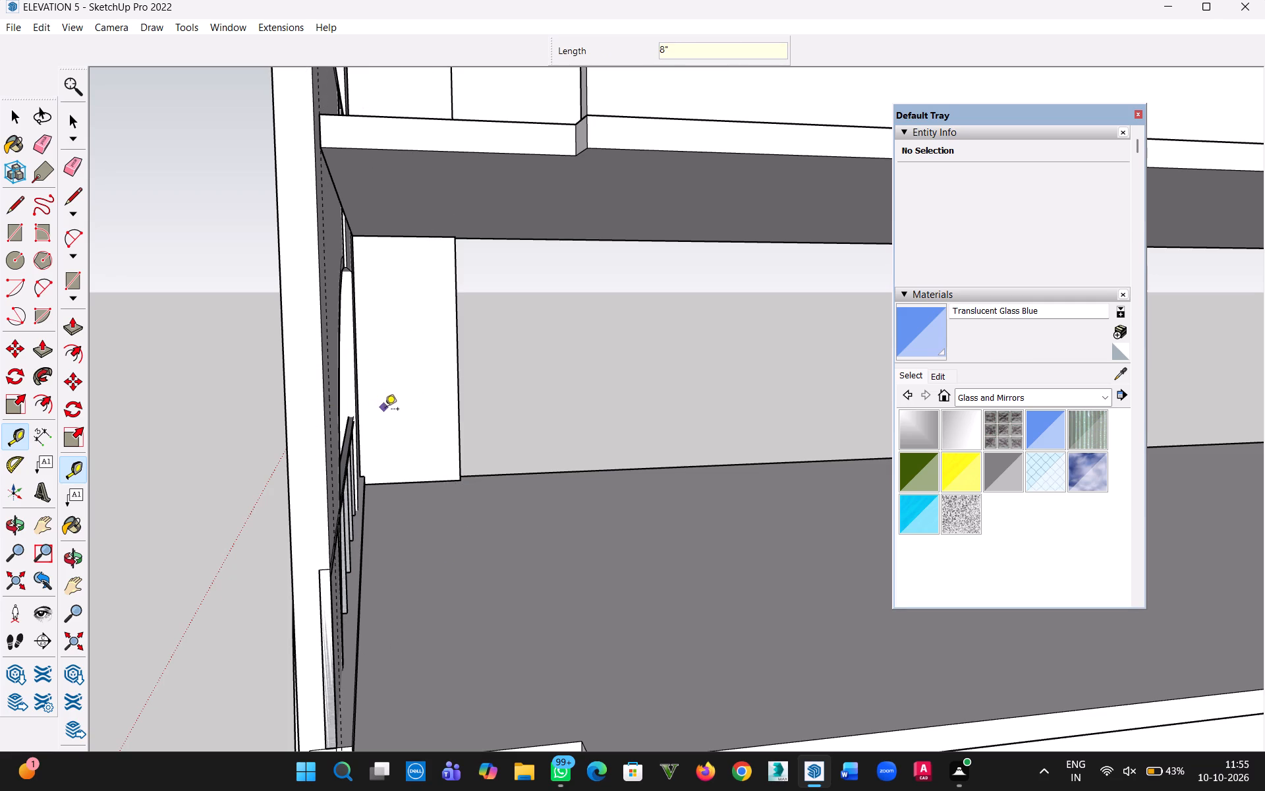
{"action": "left_click", "coordinate": [7, 117]}
{"action": "left_click", "coordinate": [187, 307]}
Open the lower curved panel group and Push/Pull its back face 1" to the 8" guide.
{"action": "middle_click_drag", "start_coordinate": [434, 443], "coordinate": [258, 472]}
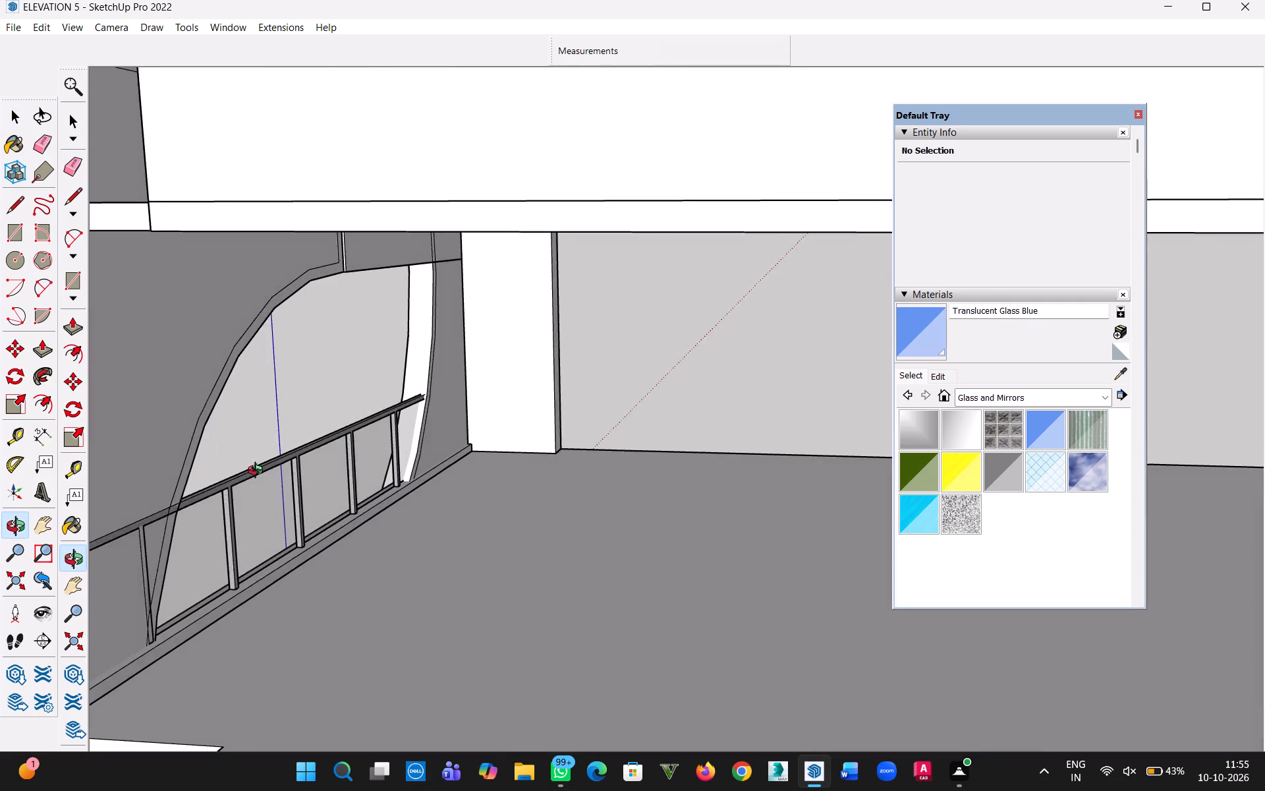
{"action": "middle_click_drag", "start_coordinate": [258, 472], "coordinate": [381, 448]}
{"action": "double_click", "coordinate": [248, 405]}
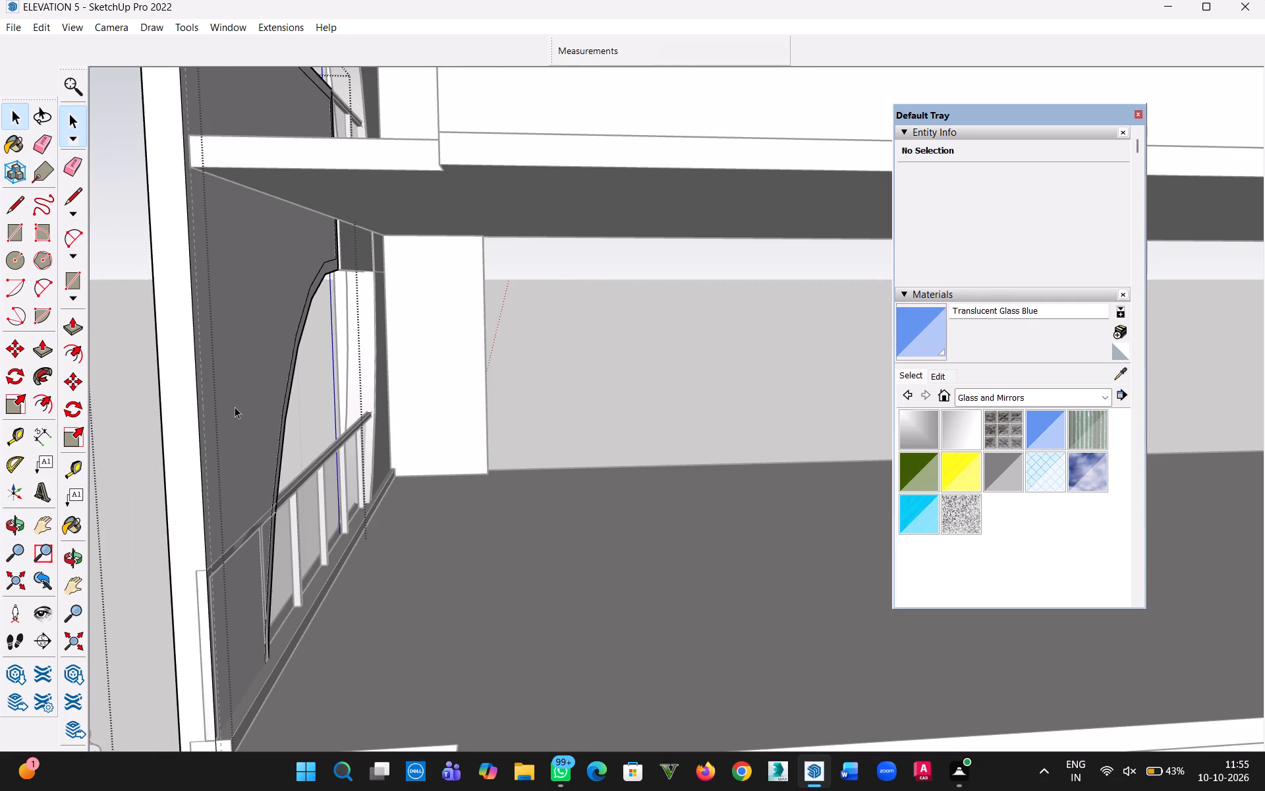
{"action": "key", "text": "p"}
{"action": "left_click", "coordinate": [243, 370]}
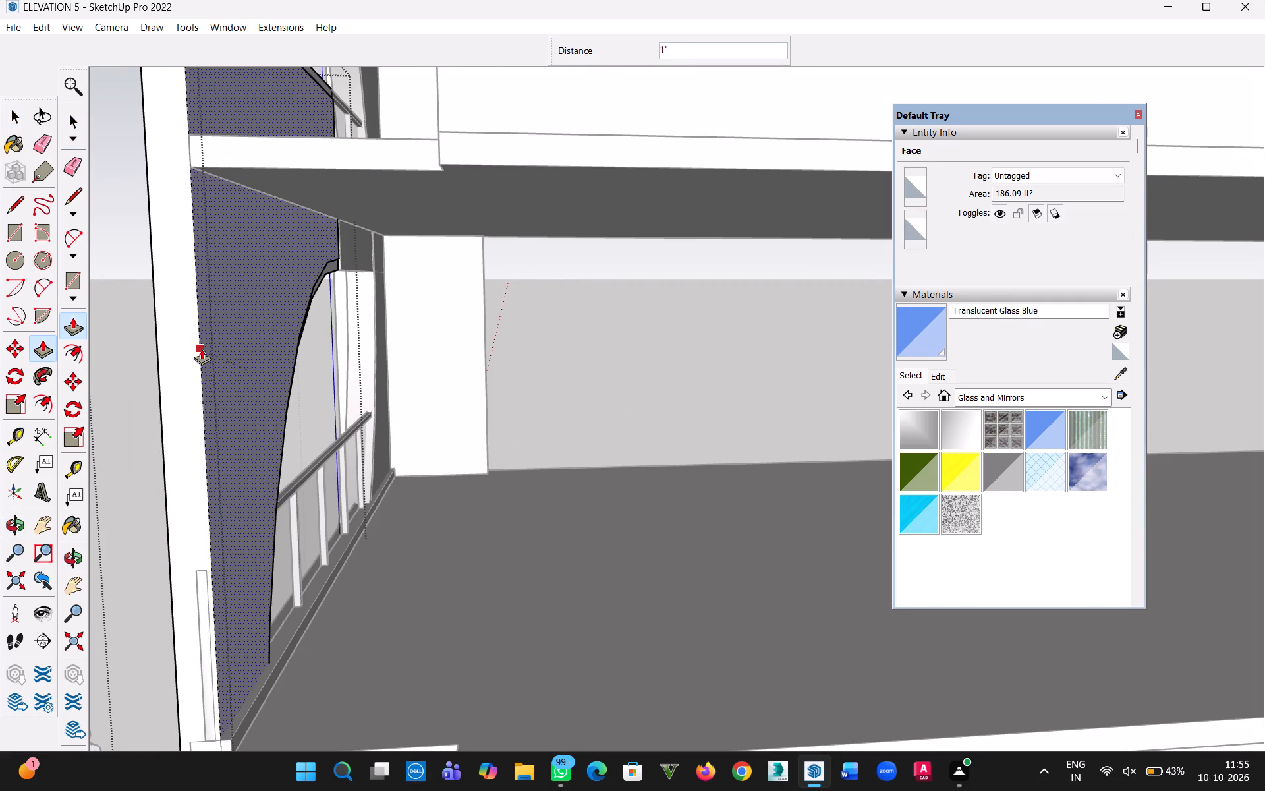
{"action": "left_click", "coordinate": [202, 349]}
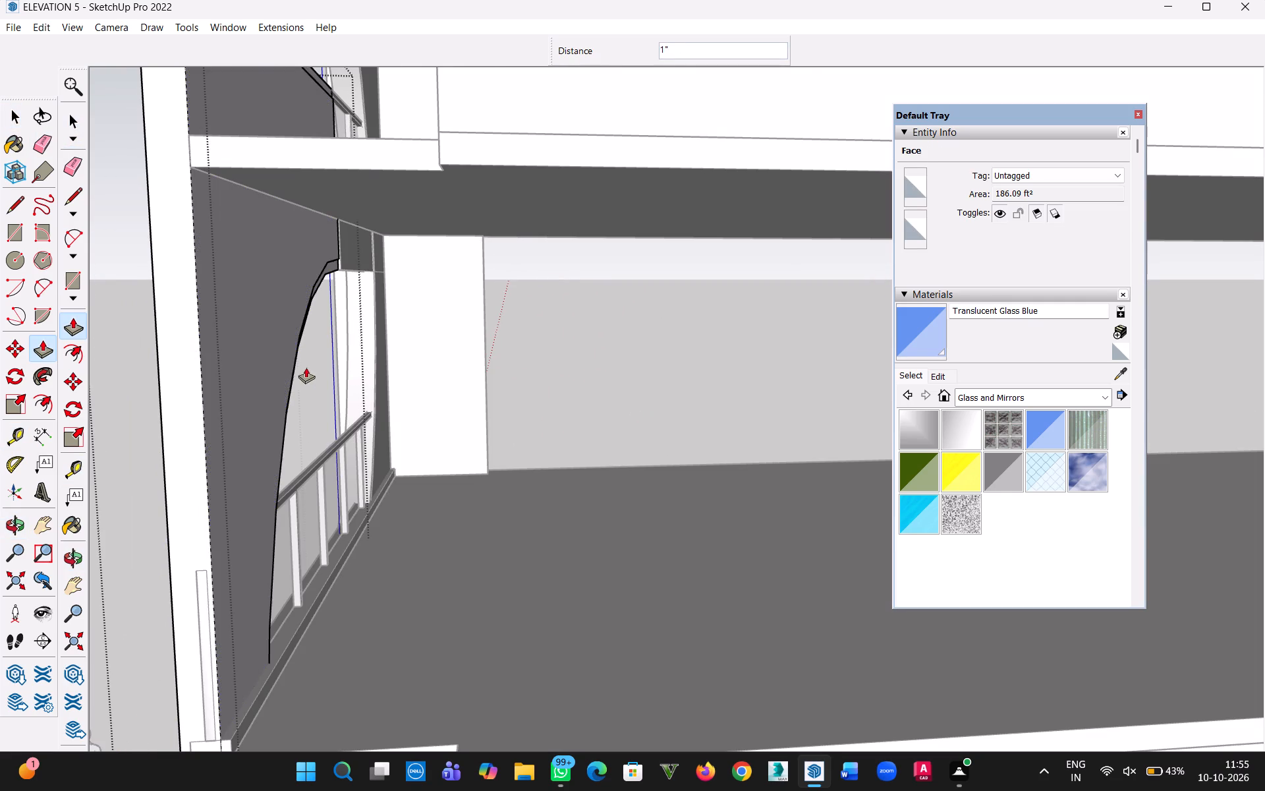
Push/Pull the lower panel's curved border strip by the same 1" and close the group.
{"action": "middle_click_drag", "start_coordinate": [317, 361], "coordinate": [239, 365]}
{"action": "double_click", "coordinate": [276, 286]}
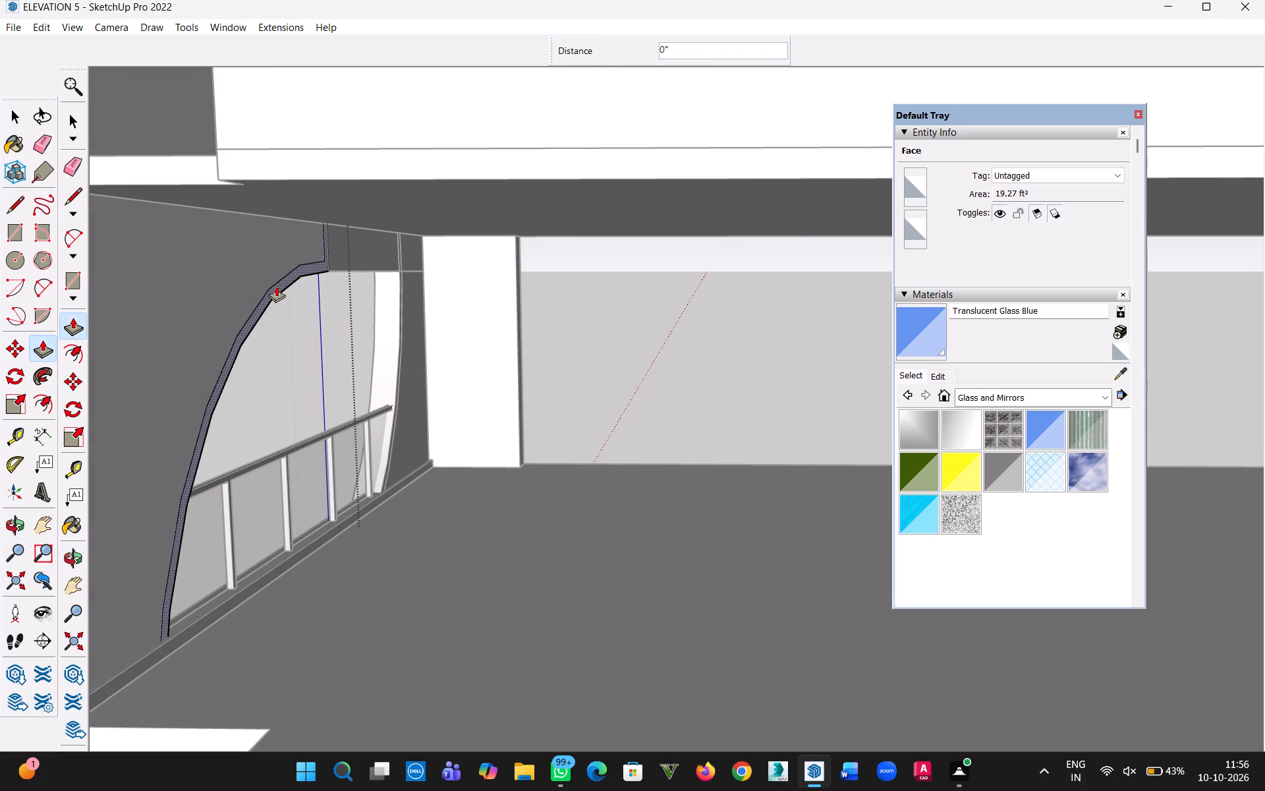
{"action": "left_click", "coordinate": [13, 108]}
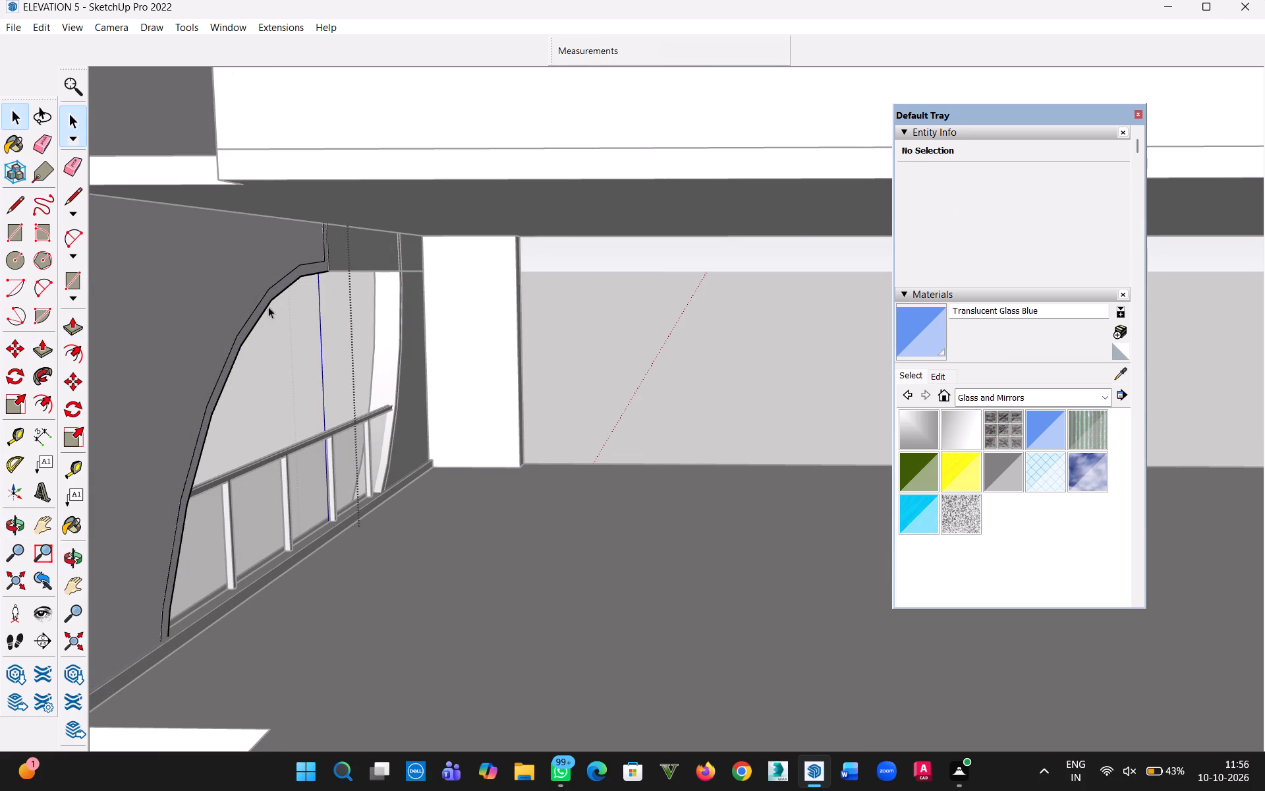
{"action": "left_click", "coordinate": [462, 453]}
Hide the tall side wall group beside the upper curved panel.
{"action": "scroll", "coordinate": [335, 295], "scroll_direction": "up", "scroll_amount": 7}
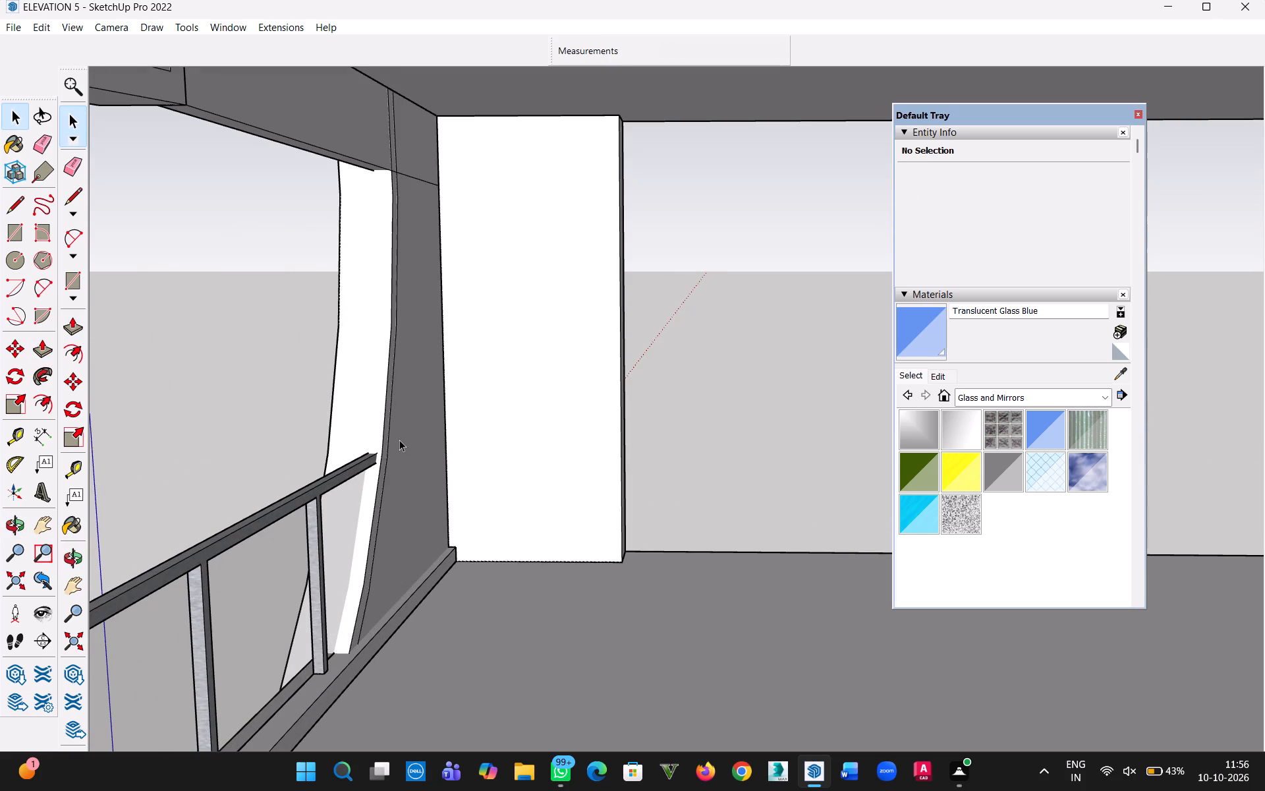
{"action": "middle_click_drag", "start_coordinate": [446, 451], "coordinate": [1169, 489]}
{"action": "left_click", "coordinate": [631, 469]}
{"action": "right_click", "coordinate": [631, 469]}
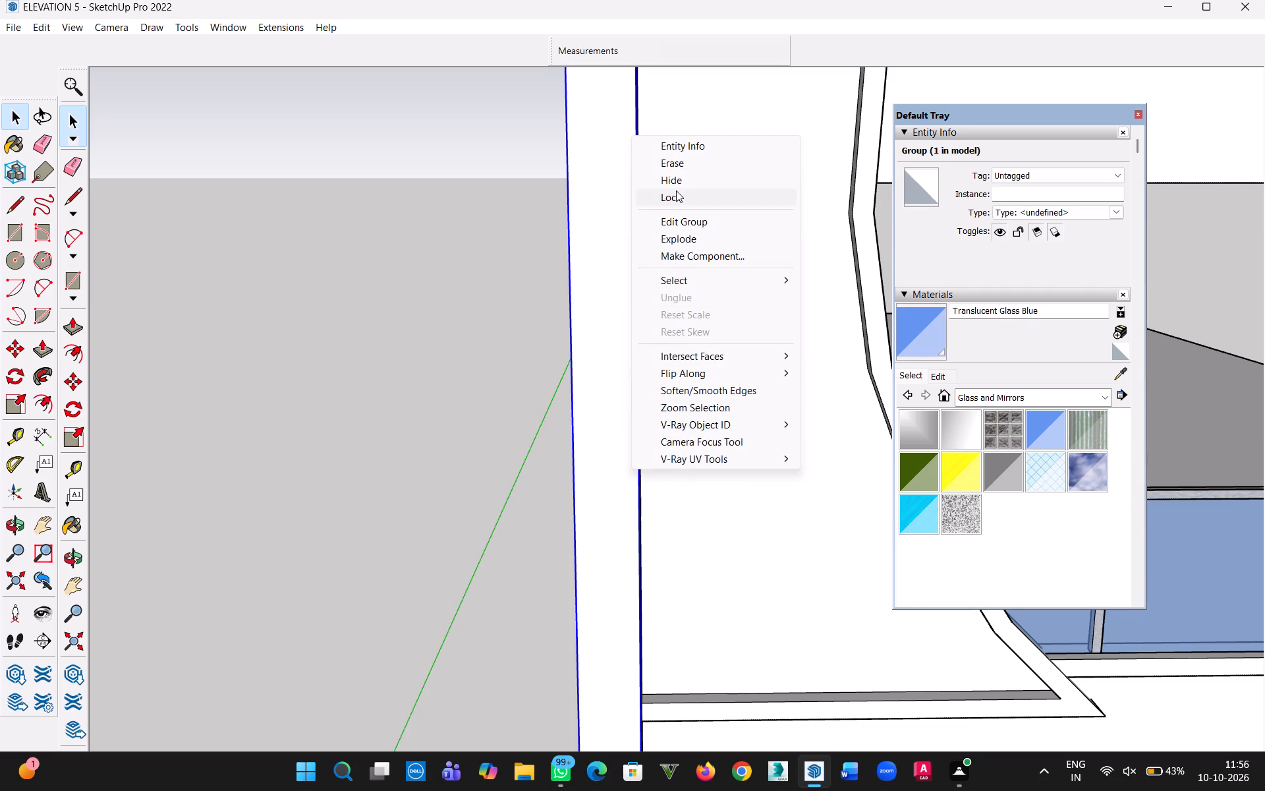
{"action": "left_click", "coordinate": [675, 181]}
Place a guide 8" behind the upper curved panel's front edge to check the panel's depth.
{"action": "middle_click_drag", "start_coordinate": [578, 475], "coordinate": [1060, 556]}
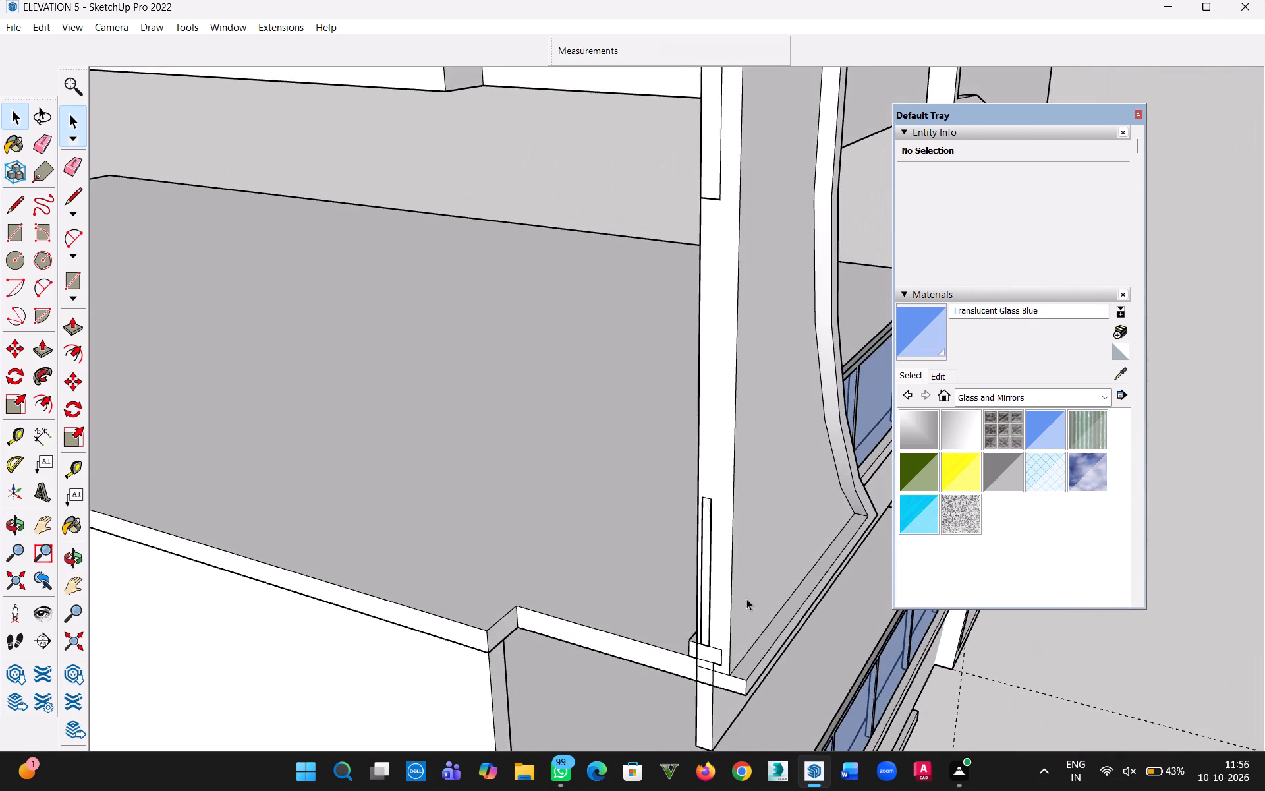
{"action": "scroll", "coordinate": [746, 599], "scroll_direction": "down", "scroll_amount": 1}
{"action": "middle_click_drag", "start_coordinate": [746, 599], "coordinate": [928, 595]}
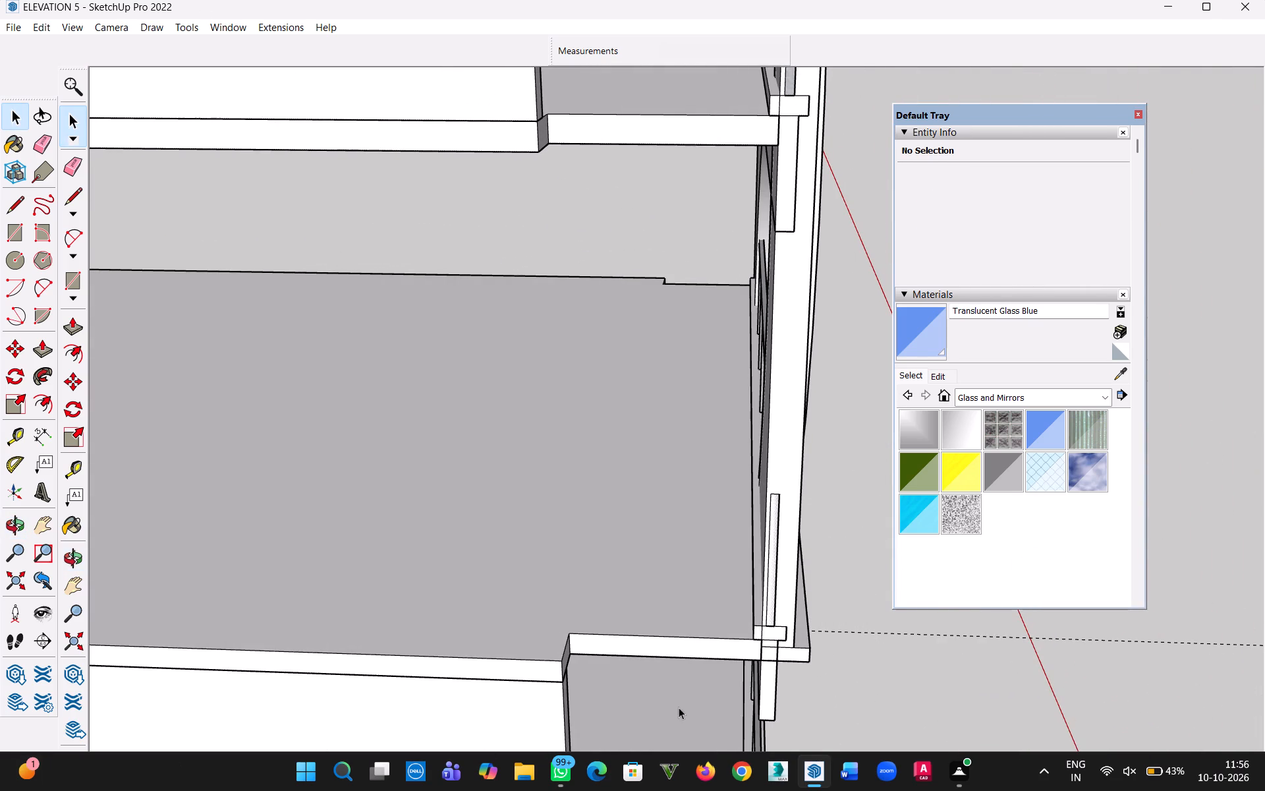
{"action": "middle_click_drag", "start_coordinate": [678, 707], "coordinate": [614, 721]}
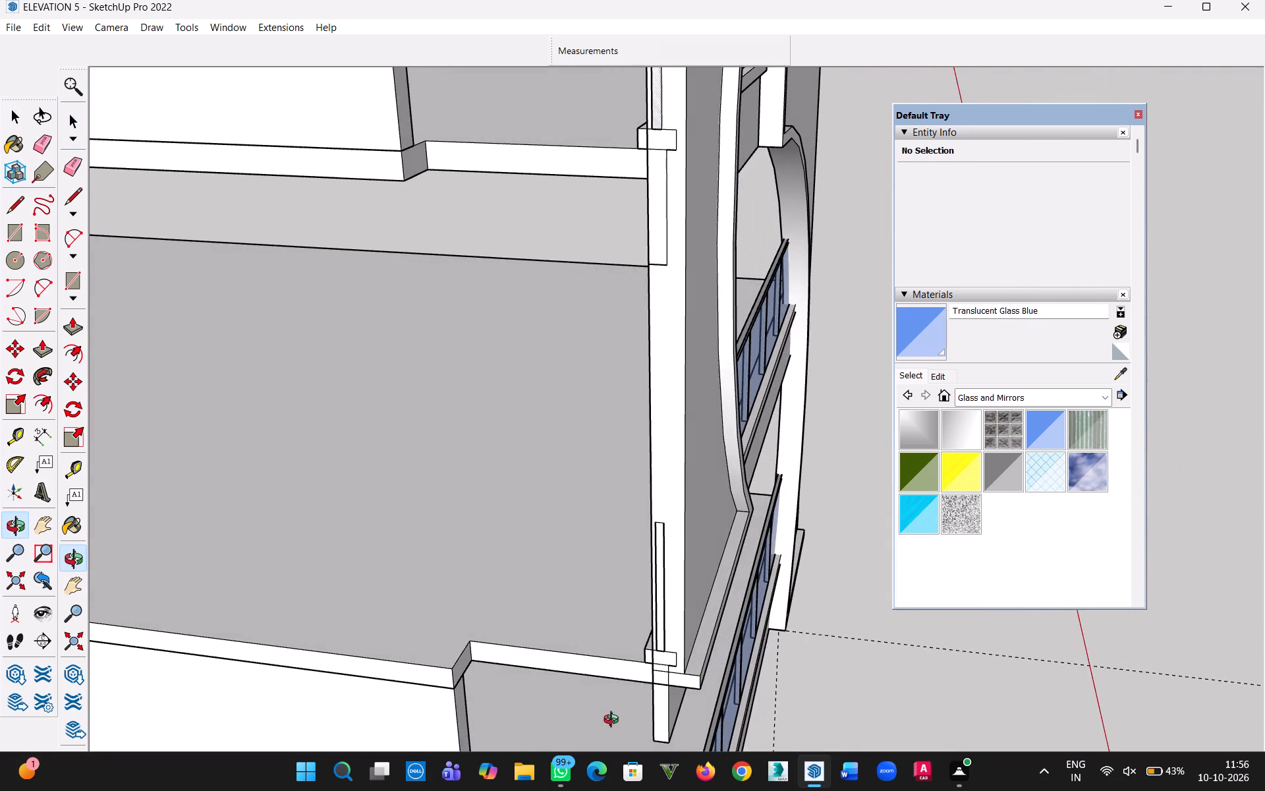
{"action": "middle_click_drag", "start_coordinate": [614, 721], "coordinate": [532, 744]}
{"action": "scroll", "coordinate": [488, 664], "scroll_direction": "down", "scroll_amount": 4}
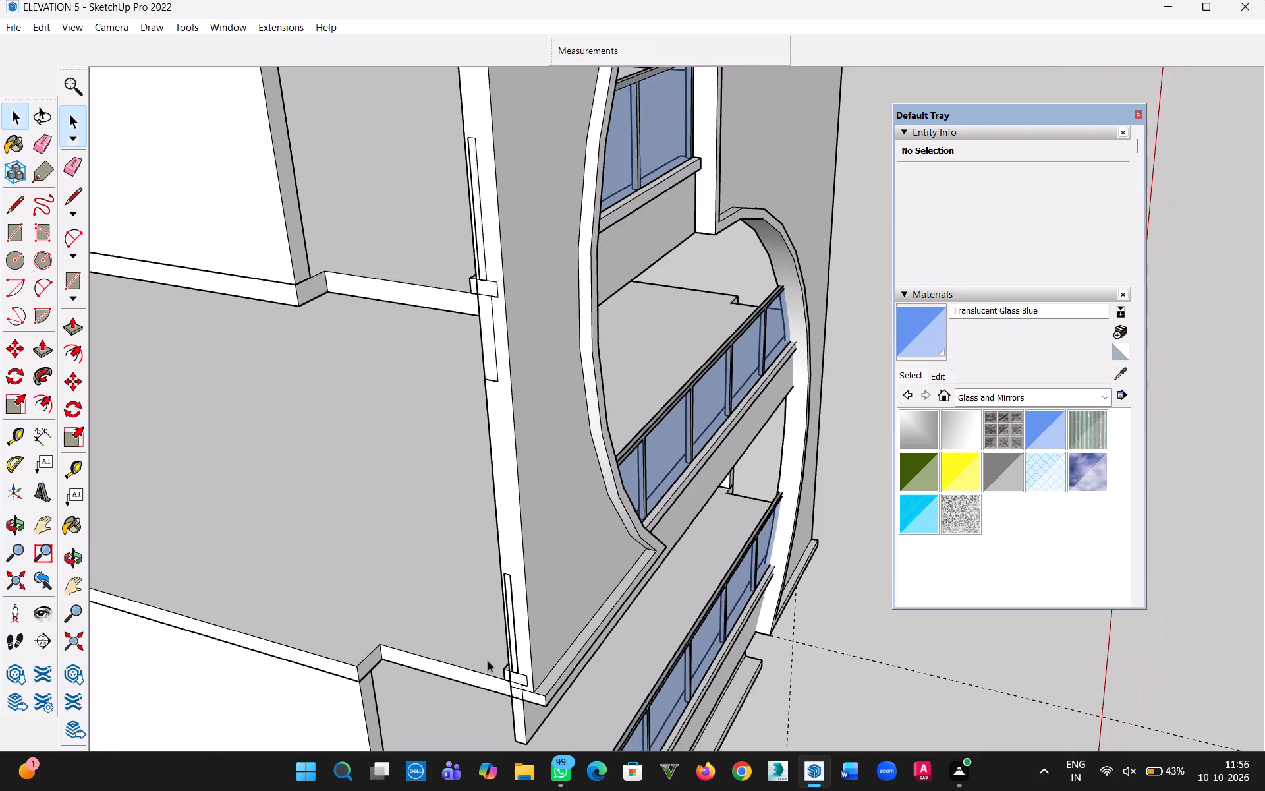
{"action": "scroll", "coordinate": [488, 660], "scroll_direction": "down", "scroll_amount": 3}
{"action": "middle_click_drag", "start_coordinate": [539, 645], "coordinate": [687, 573]}
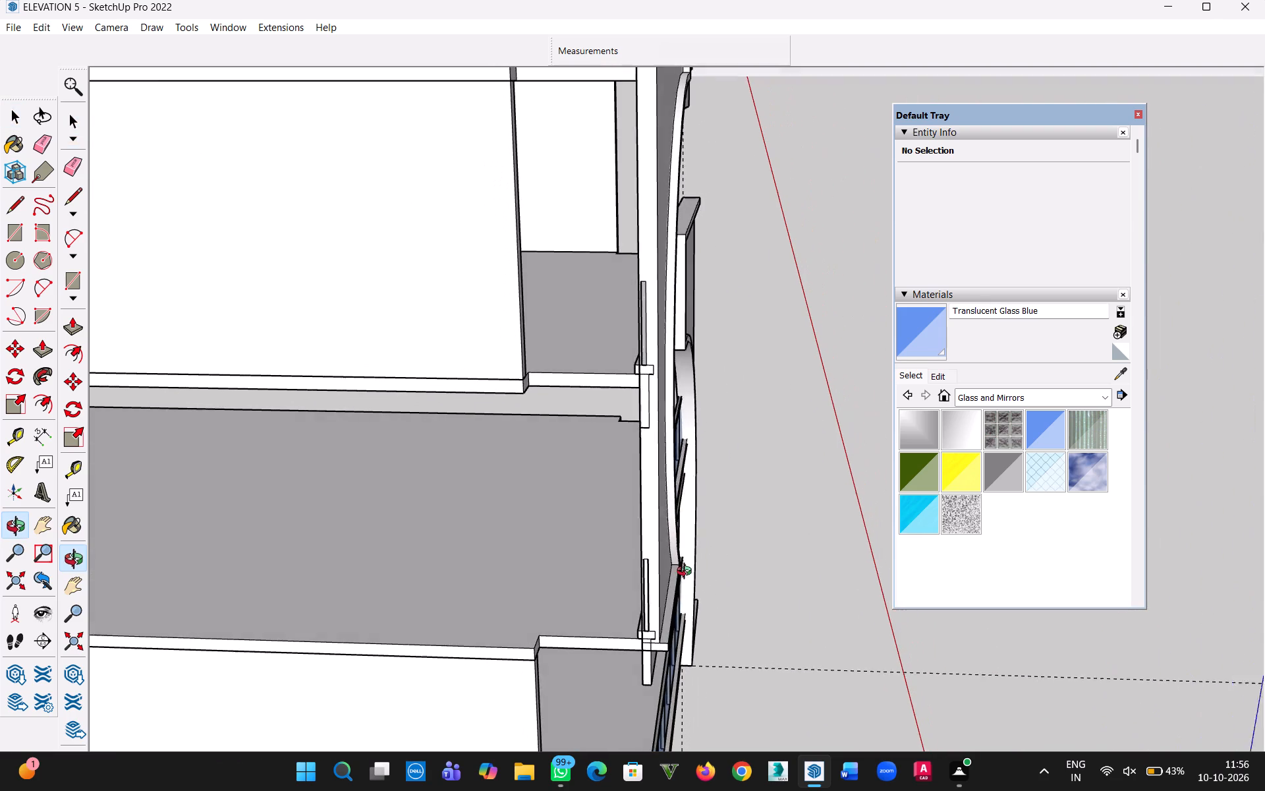
{"action": "middle_click_drag", "start_coordinate": [687, 573], "coordinate": [688, 574]}
{"action": "scroll", "coordinate": [651, 516], "scroll_direction": "up", "scroll_amount": 6}
{"action": "key", "text": "t"}
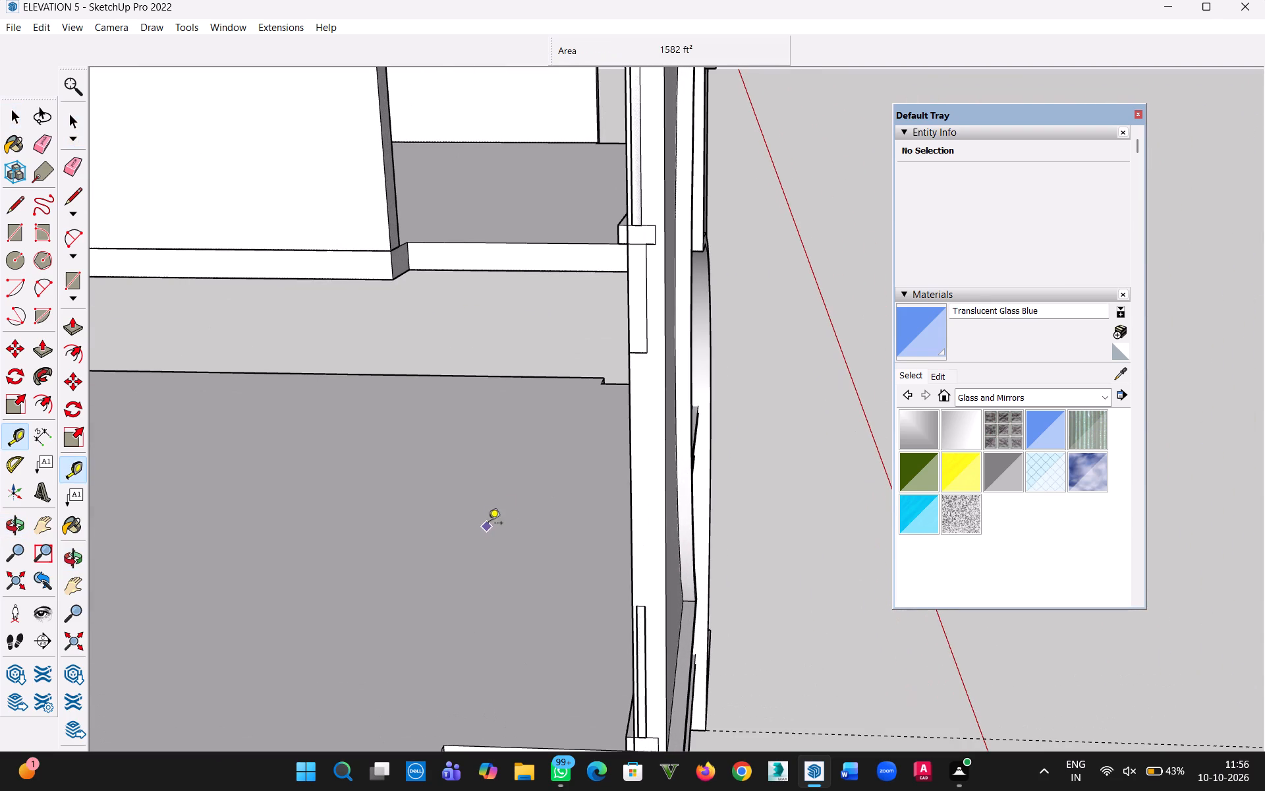
{"action": "left_click", "coordinate": [663, 490]}
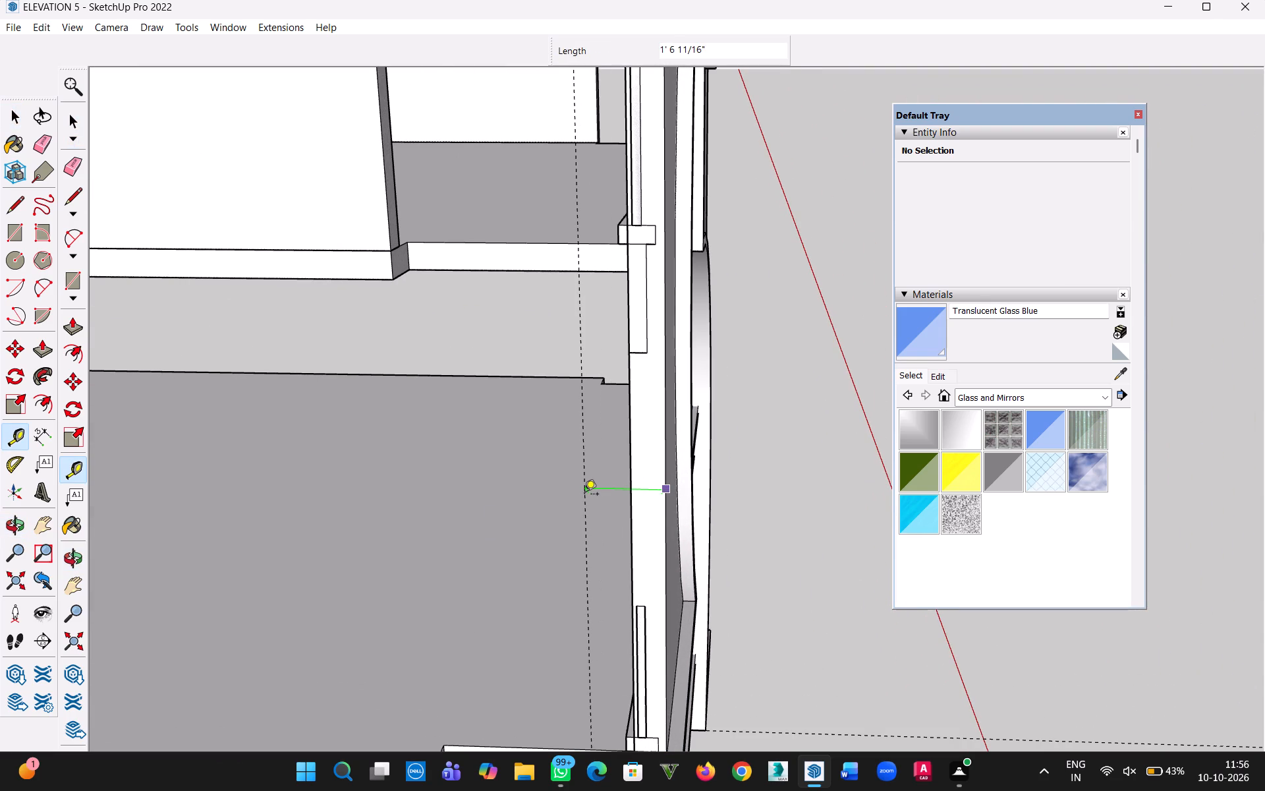
{"action": "type", "text": "8\""}
{"action": "key", "text": "Return"}
Measure the upper curved panel's thickness from its front edge to its back edge.
{"action": "middle_click_drag", "start_coordinate": [639, 531], "coordinate": [750, 564]}
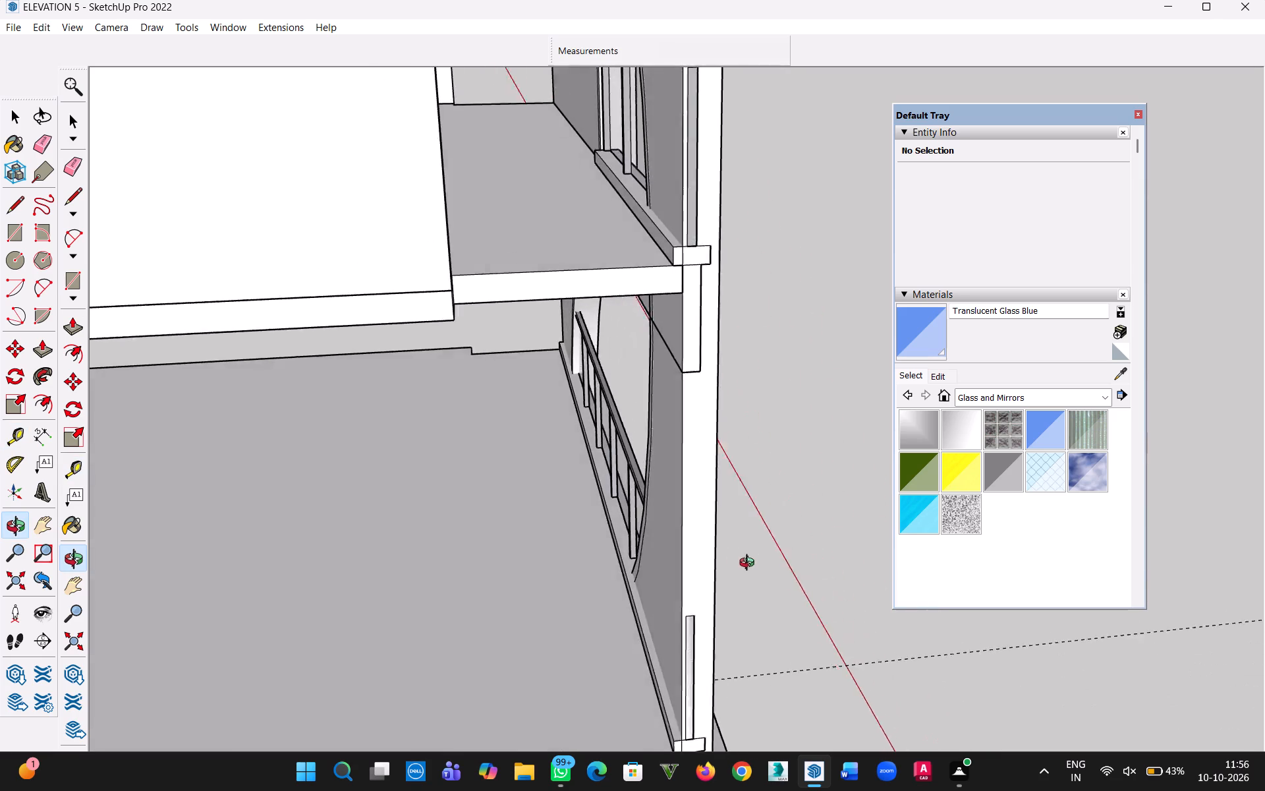
{"action": "middle_click_drag", "start_coordinate": [750, 564], "coordinate": [699, 602]}
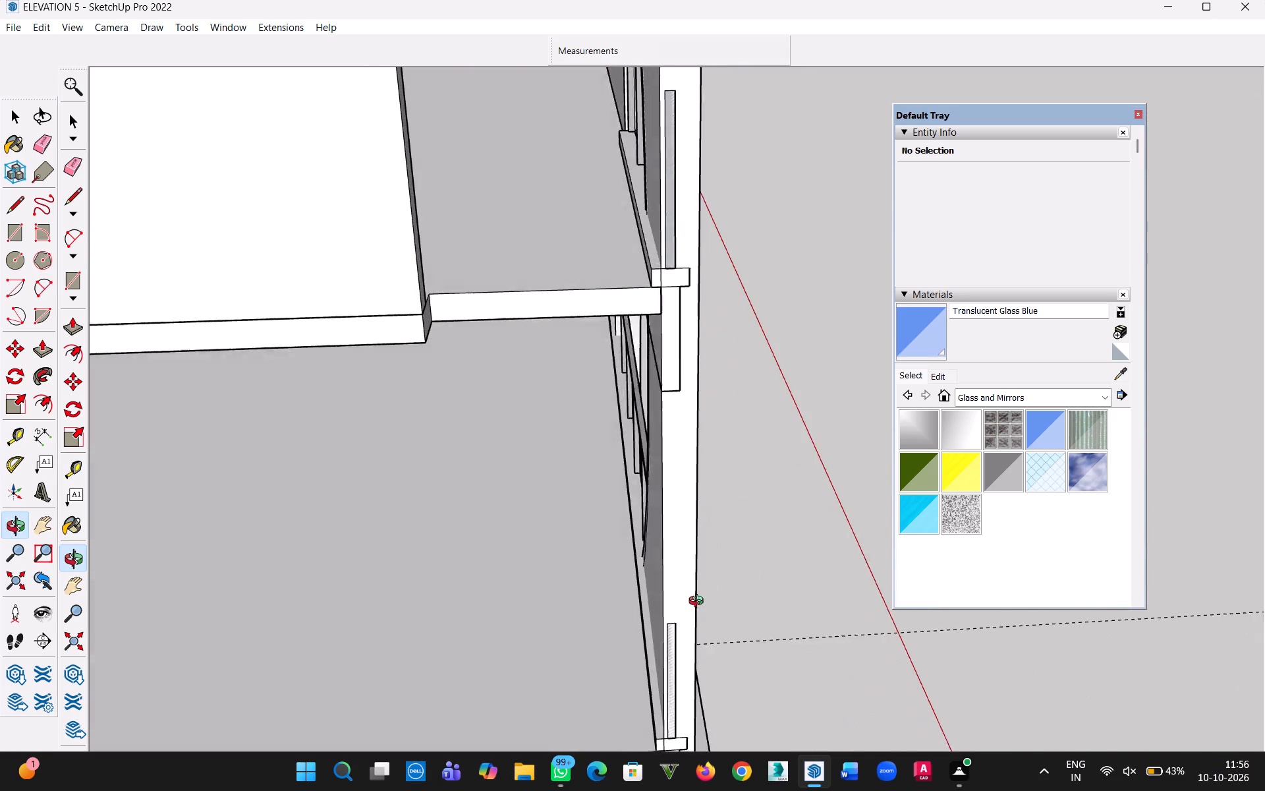
{"action": "middle_click_drag", "start_coordinate": [699, 602], "coordinate": [698, 604]}
{"action": "left_click", "coordinate": [694, 468]}
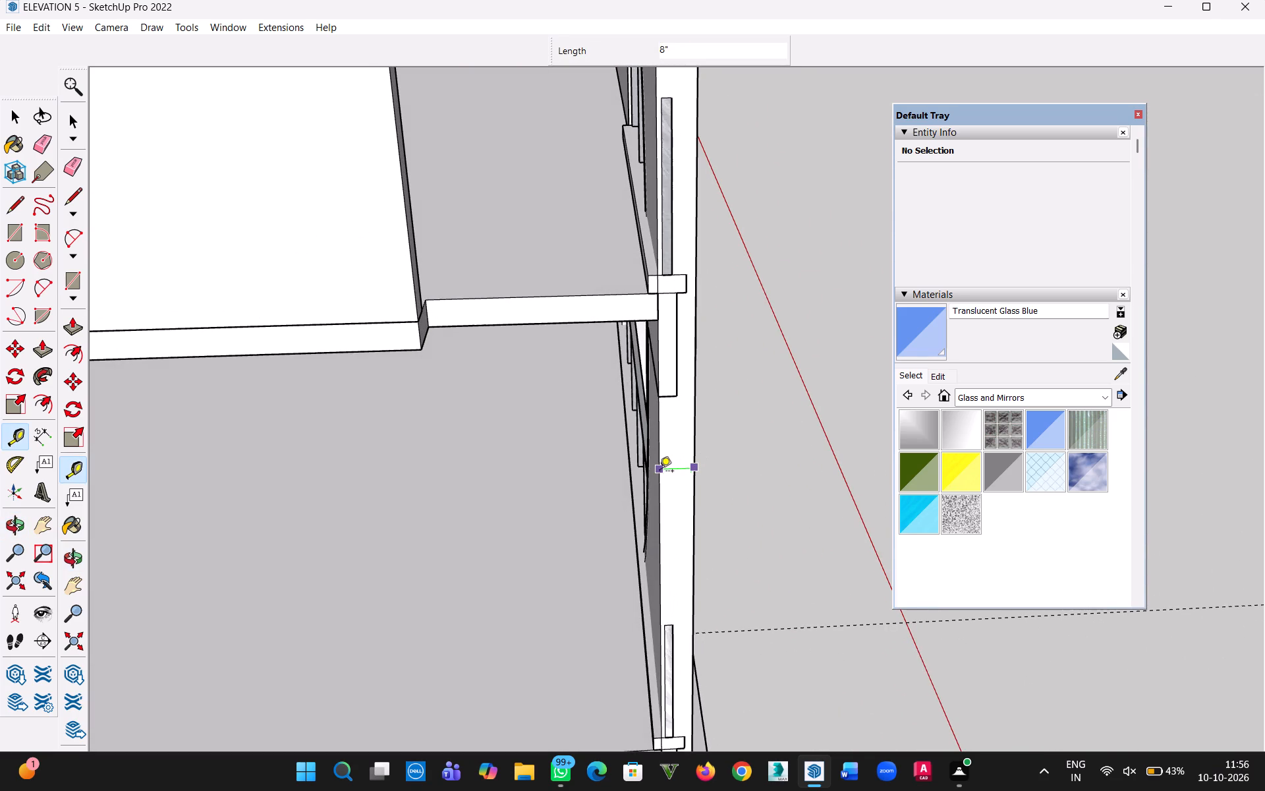
{"action": "key", "text": "Escape"}
{"action": "key", "text": "Escape"}
{"action": "key", "text": "Escape"}
Delete all construction guides from the model.
{"action": "scroll", "coordinate": [707, 549], "scroll_direction": "down", "scroll_amount": 4}
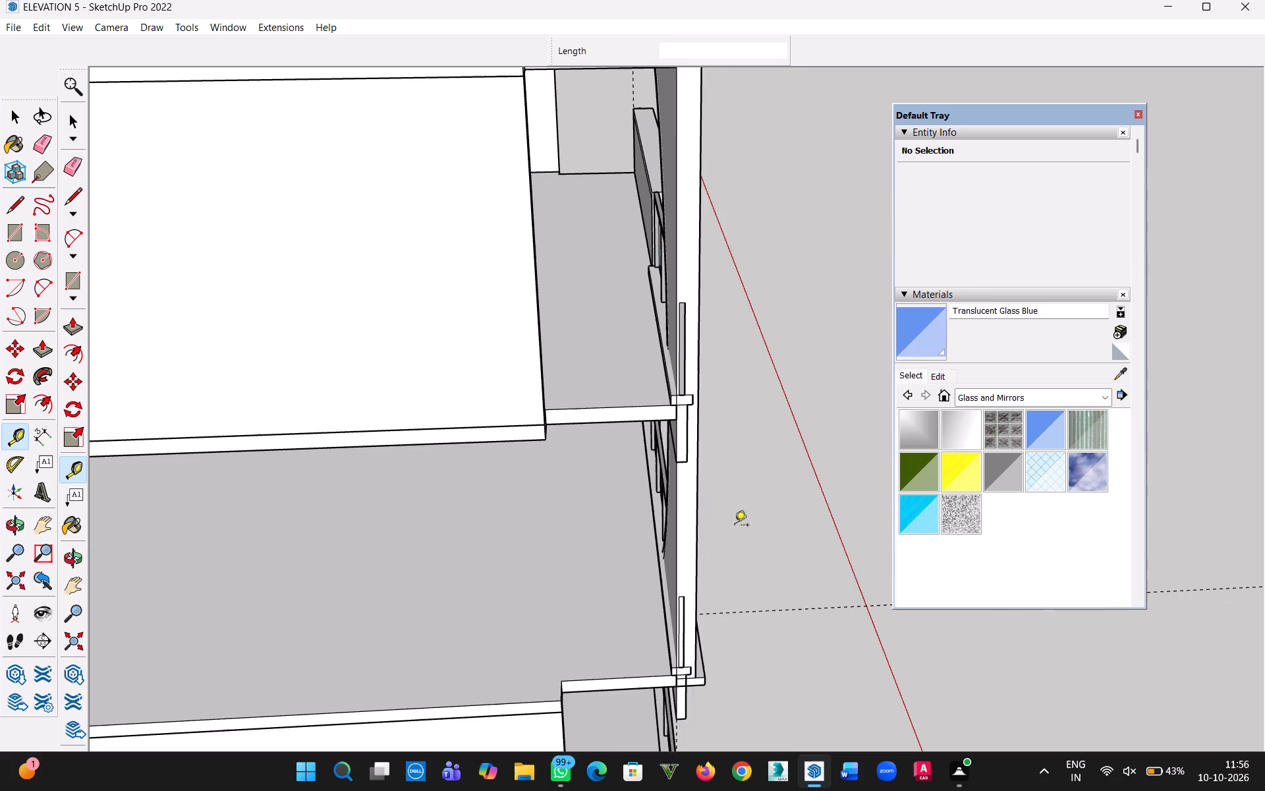
{"action": "middle_click_drag", "start_coordinate": [736, 526], "coordinate": [275, 531]}
{"action": "scroll", "coordinate": [389, 467], "scroll_direction": "down", "scroll_amount": 10}
{"action": "middle_click_drag", "start_coordinate": [426, 484], "coordinate": [450, 520]}
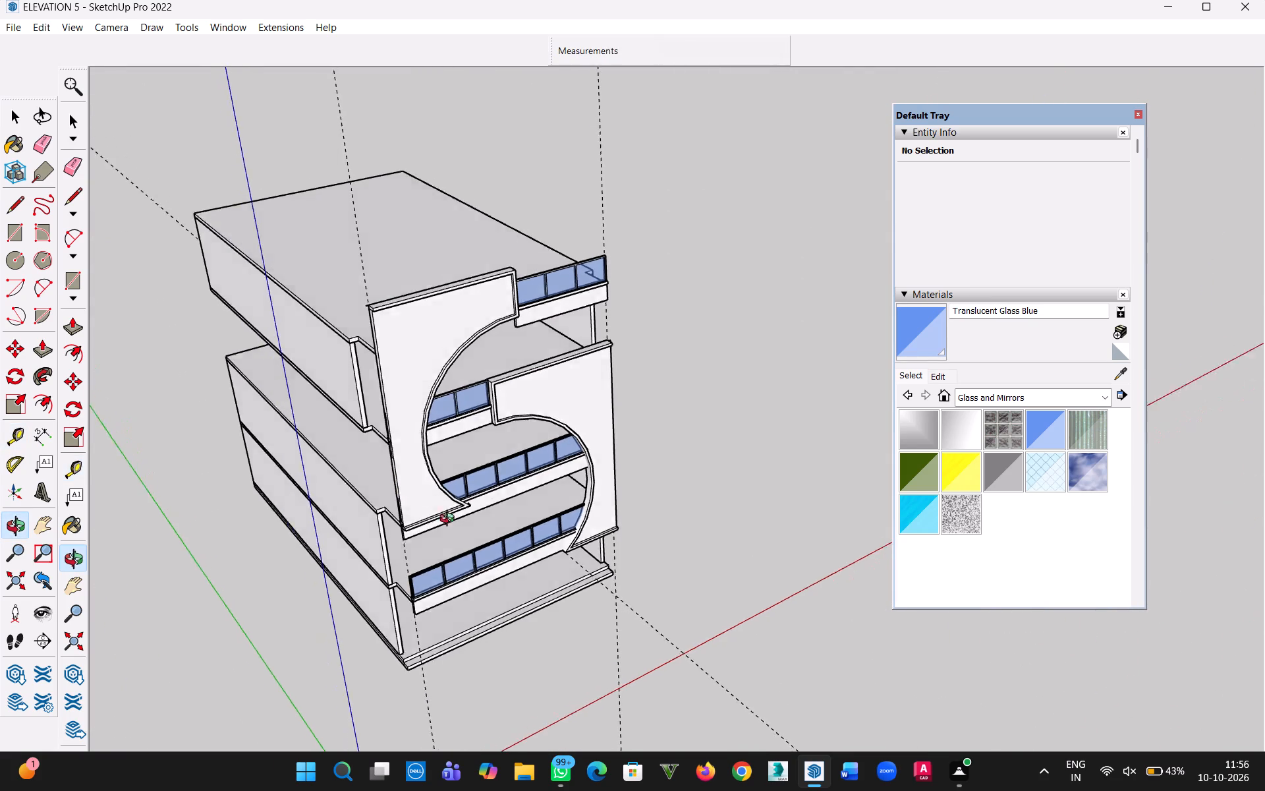
{"action": "middle_click_drag", "start_coordinate": [450, 520], "coordinate": [342, 610]}
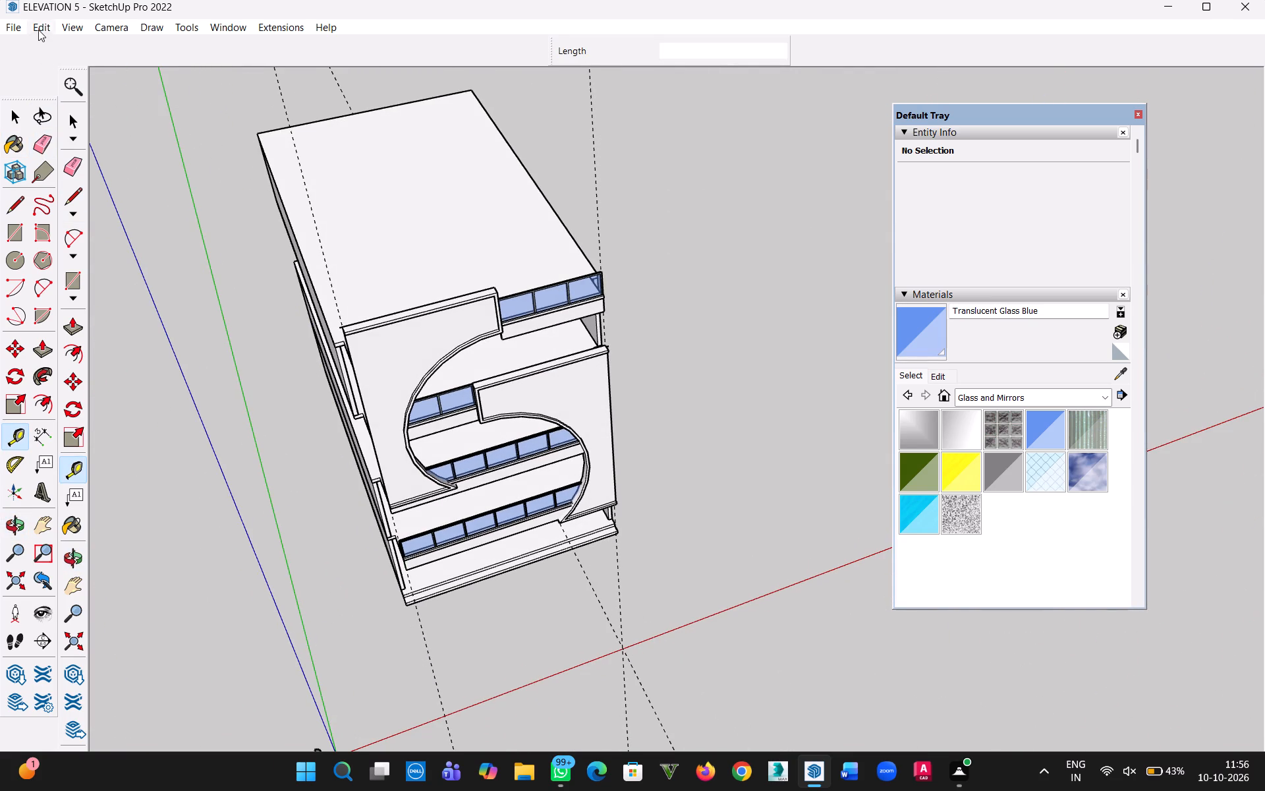
{"action": "left_click", "coordinate": [38, 25]}
{"action": "left_click", "coordinate": [77, 174]}
Unhide all hidden groups, bringing back both side walls, and view the elevation from the front with nothing selected.
{"action": "left_click", "coordinate": [42, 28]}
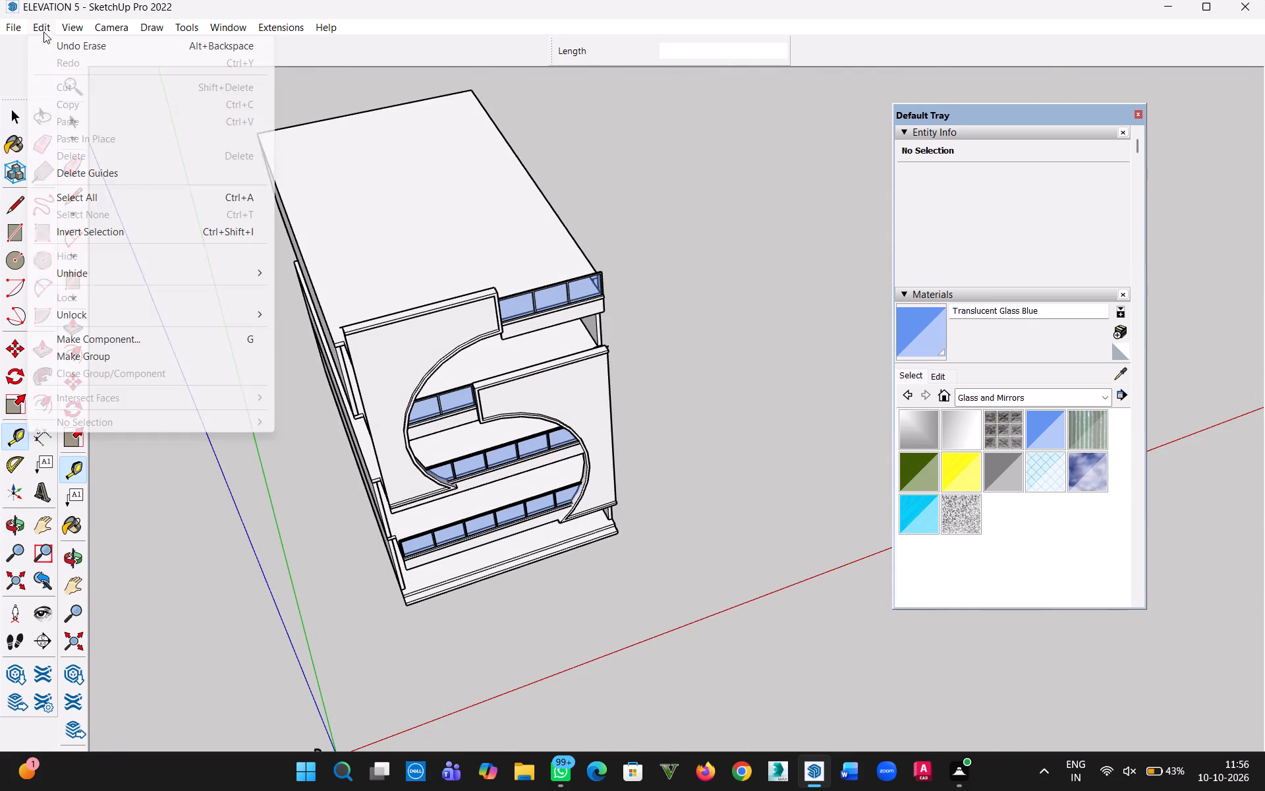
{"action": "left_click", "coordinate": [310, 310]}
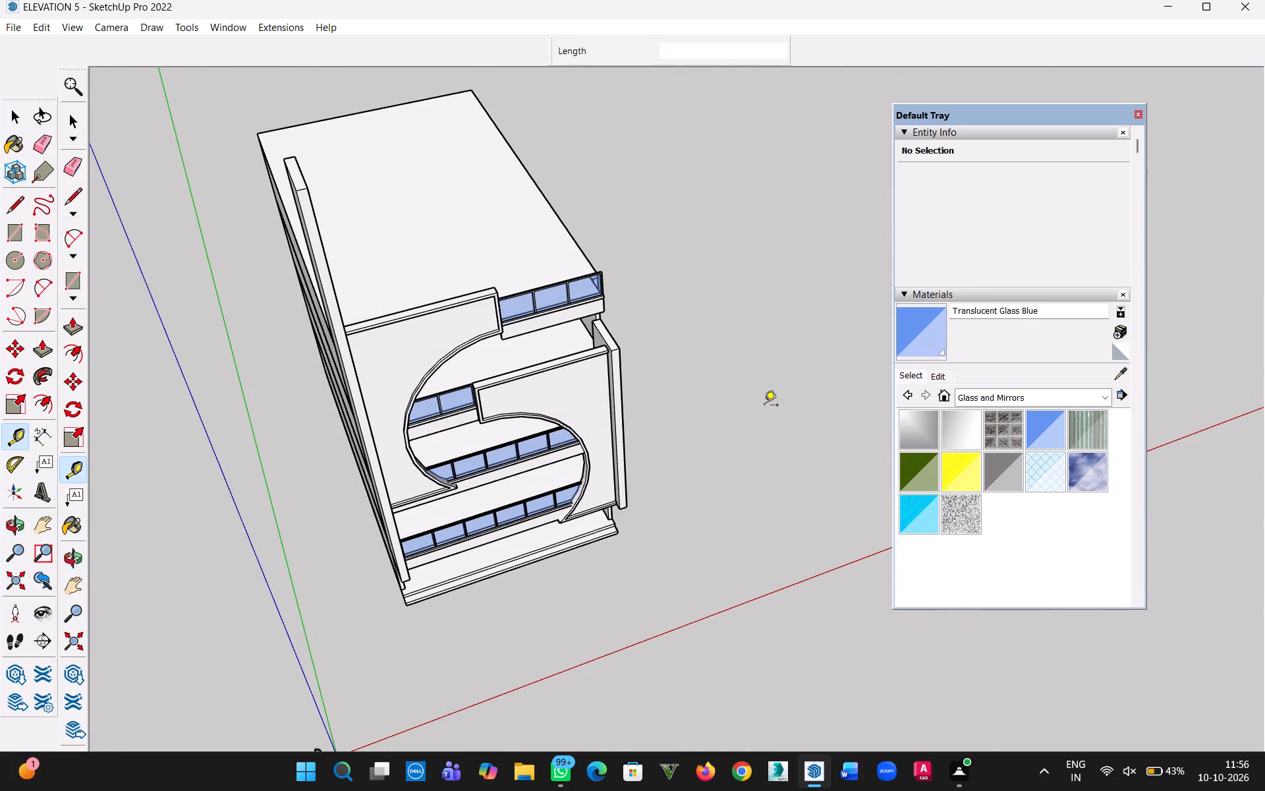
{"action": "left_click", "coordinate": [734, 411]}
{"action": "middle_click_drag", "start_coordinate": [724, 462], "coordinate": [586, 211]}
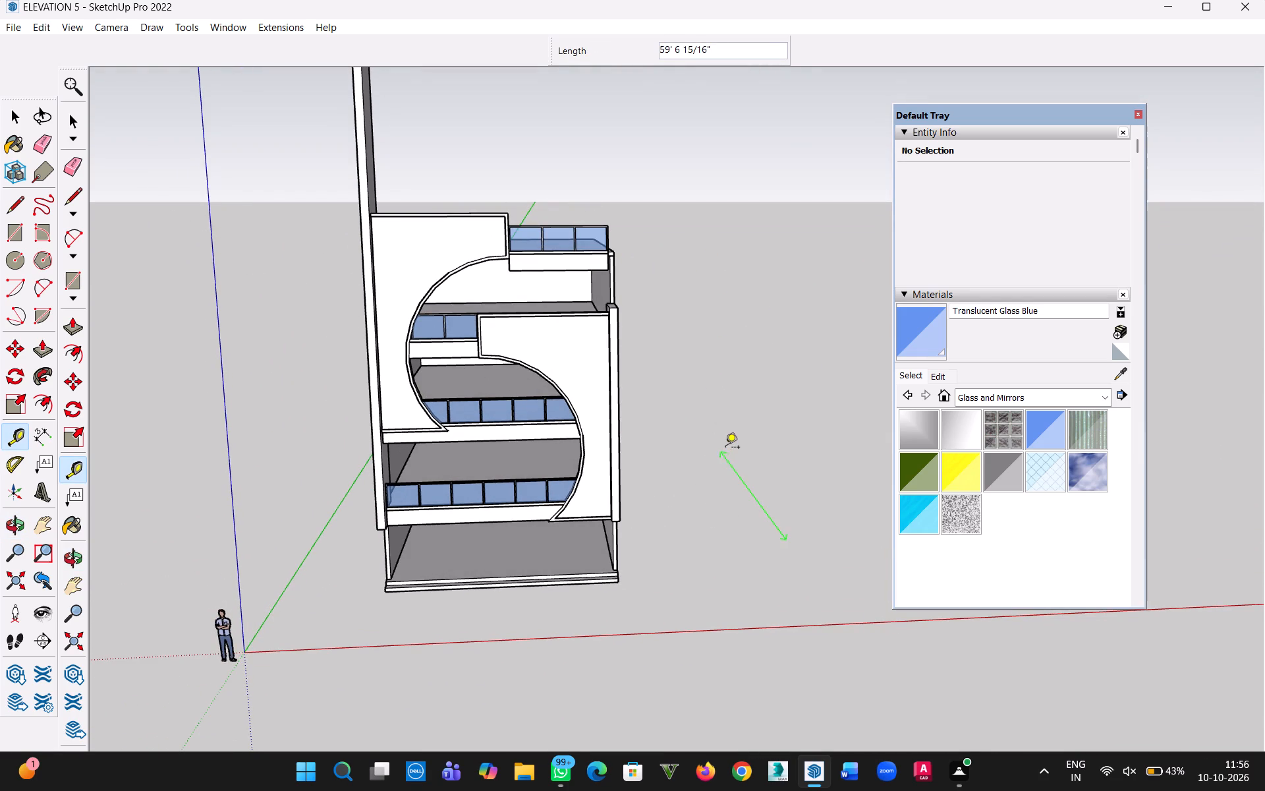
{"action": "key", "text": "Escape"}
{"action": "left_click", "coordinate": [18, 112]}
{"action": "left_click", "coordinate": [194, 219]}
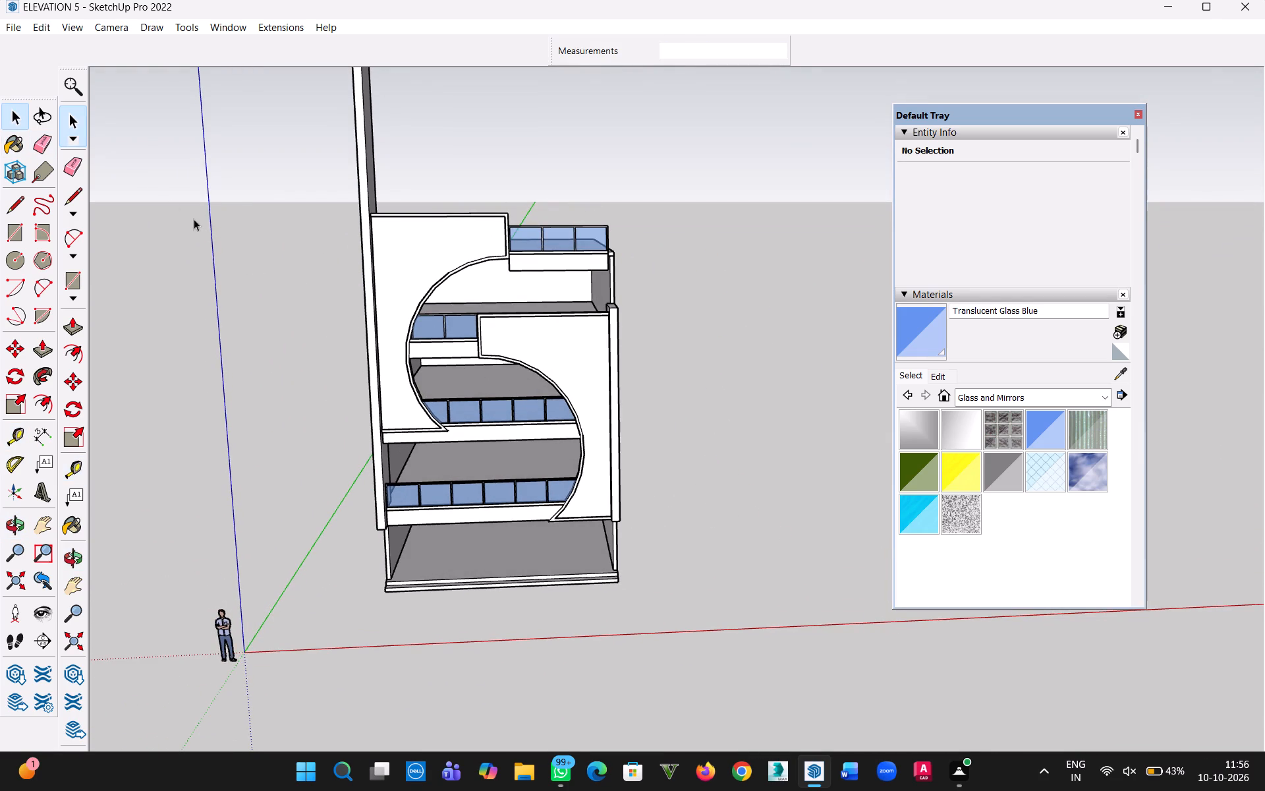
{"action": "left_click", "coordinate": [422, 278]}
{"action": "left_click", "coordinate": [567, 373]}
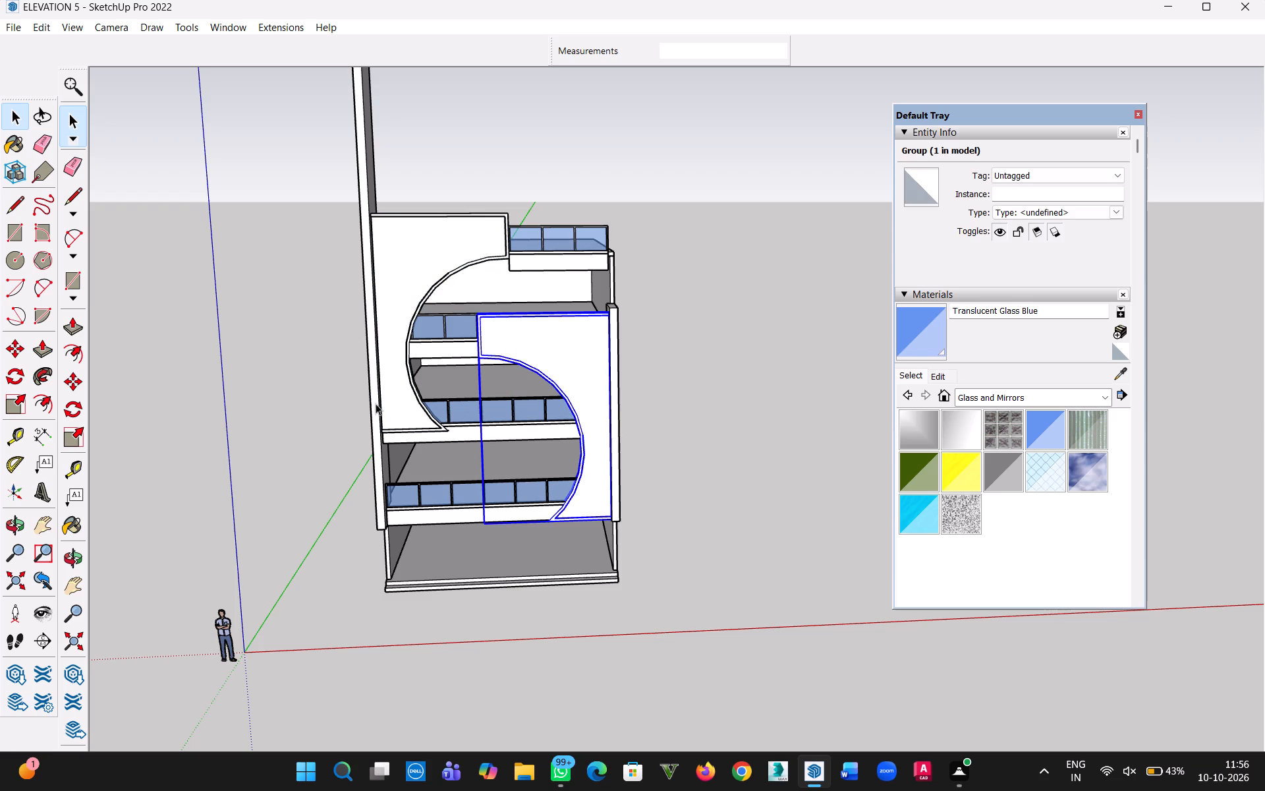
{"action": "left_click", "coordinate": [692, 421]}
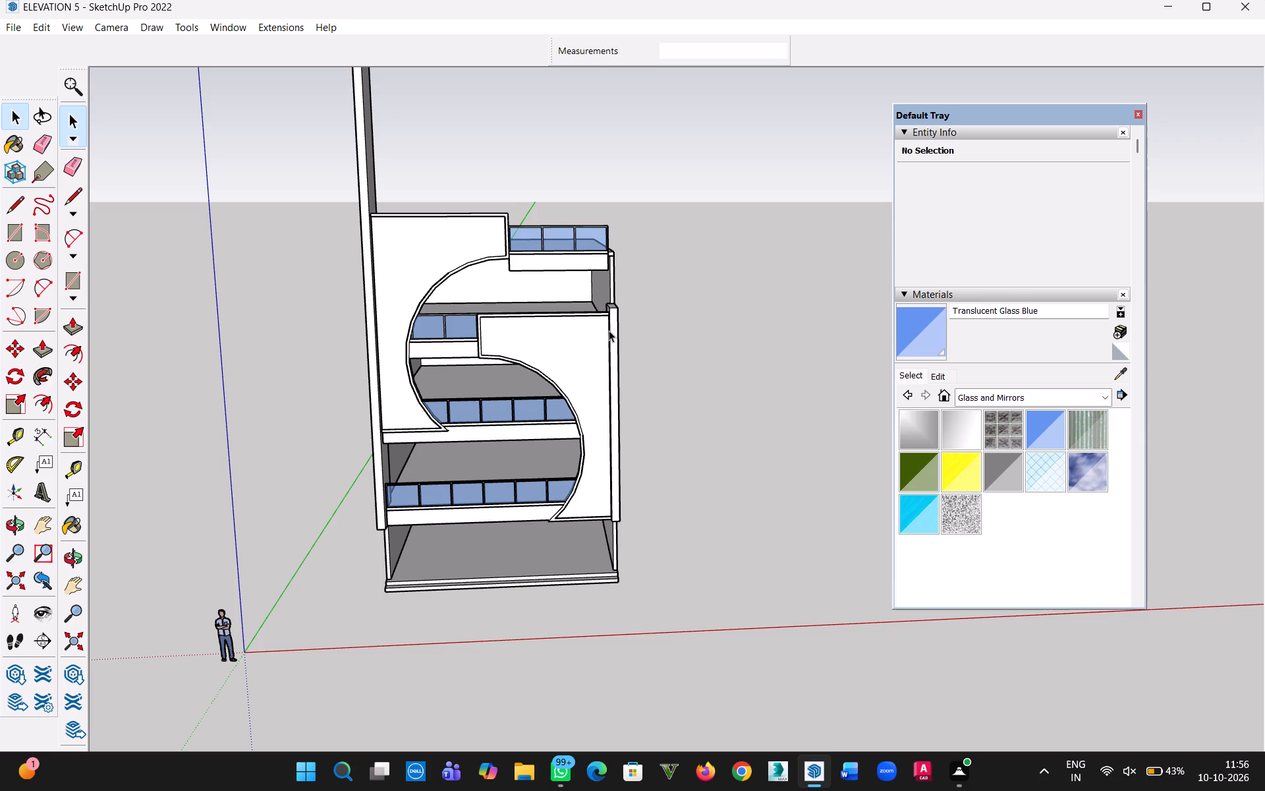
Draw a 1' by 6' rectangle corner to corner over the top face of the shorter side wall beside the lower curved panel.
{"action": "scroll", "coordinate": [526, 334], "scroll_direction": "down", "scroll_amount": 3}
{"action": "middle_click_drag", "start_coordinate": [520, 352], "coordinate": [600, 348]}
{"action": "scroll", "coordinate": [602, 348], "scroll_direction": "up", "scroll_amount": 4}
{"action": "scroll", "coordinate": [568, 279], "scroll_direction": "up", "scroll_amount": 4}
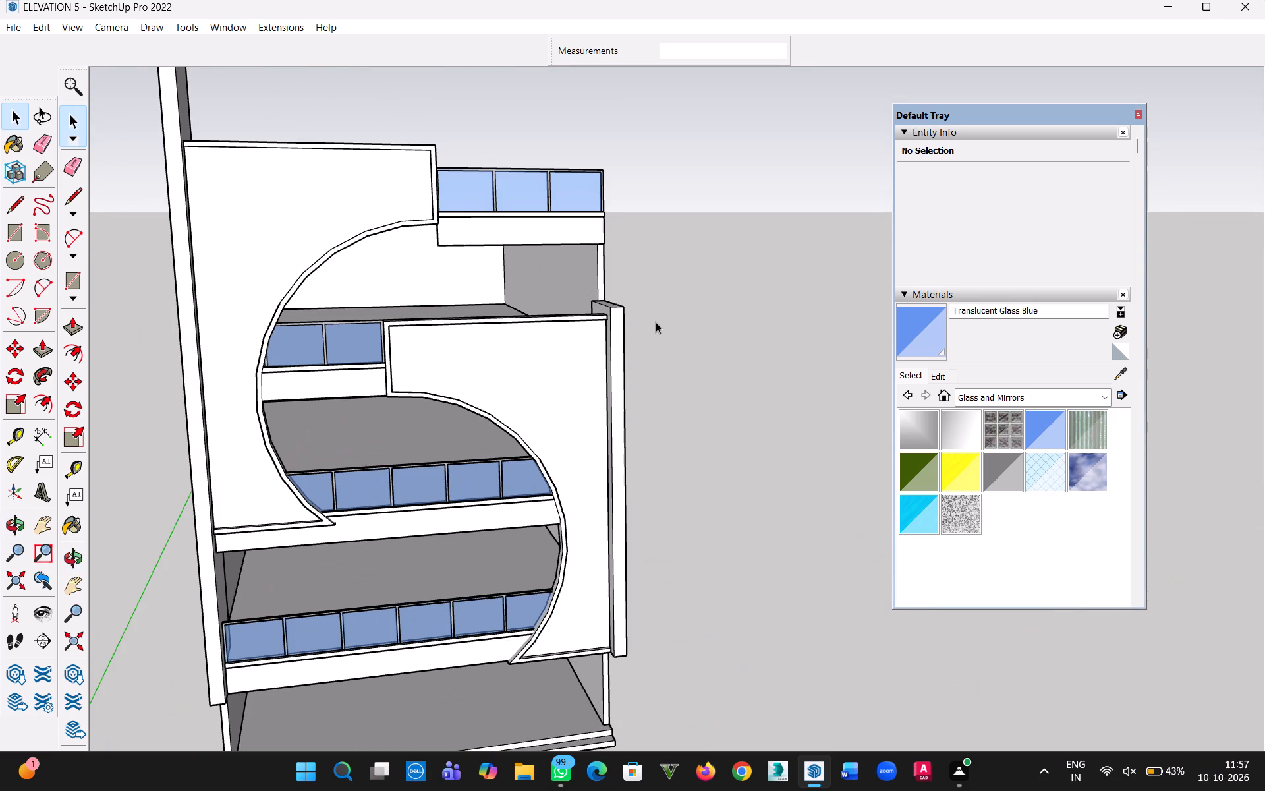
{"action": "scroll", "coordinate": [627, 325], "scroll_direction": "up", "scroll_amount": 1}
{"action": "middle_click_drag", "start_coordinate": [627, 325], "coordinate": [545, 461]}
{"action": "middle_click", "coordinate": [519, 504]}
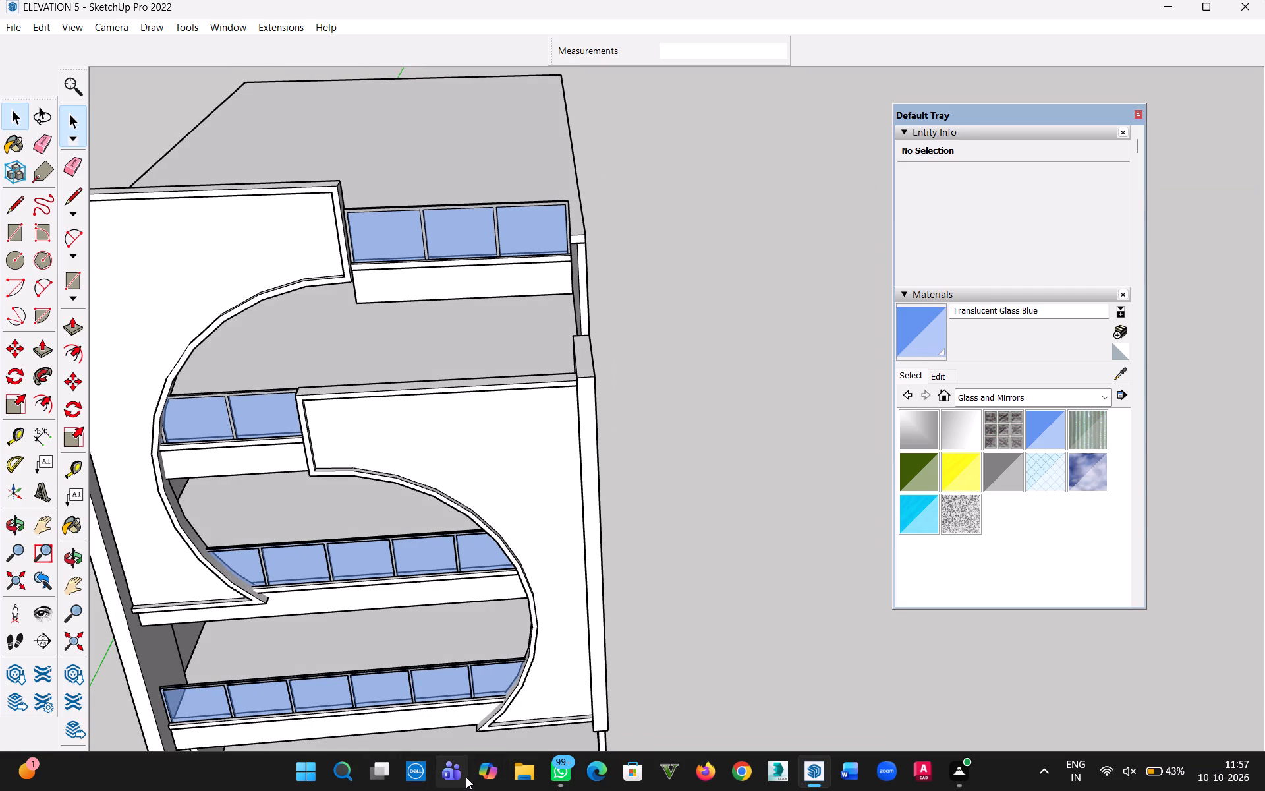
{"action": "scroll", "coordinate": [654, 346], "scroll_direction": "up", "scroll_amount": 3}
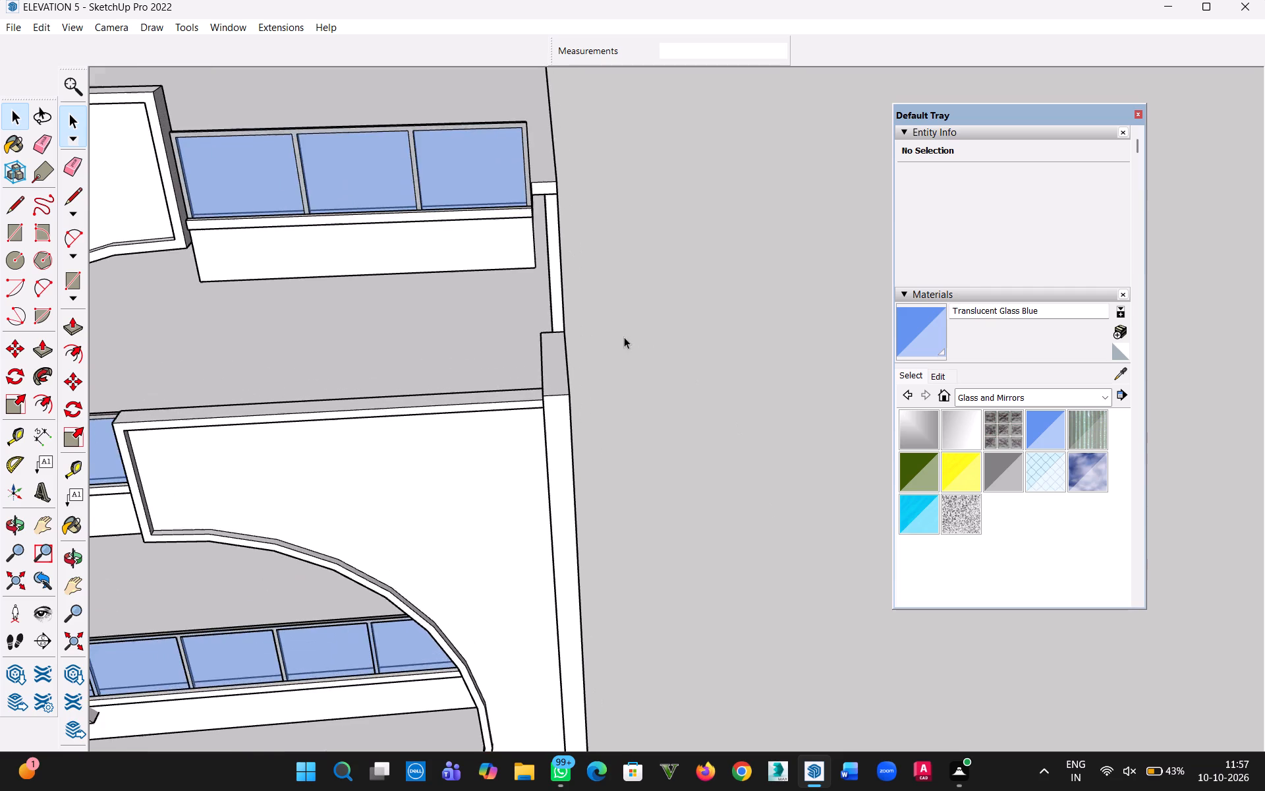
{"action": "scroll", "coordinate": [550, 341], "scroll_direction": "up", "scroll_amount": 1}
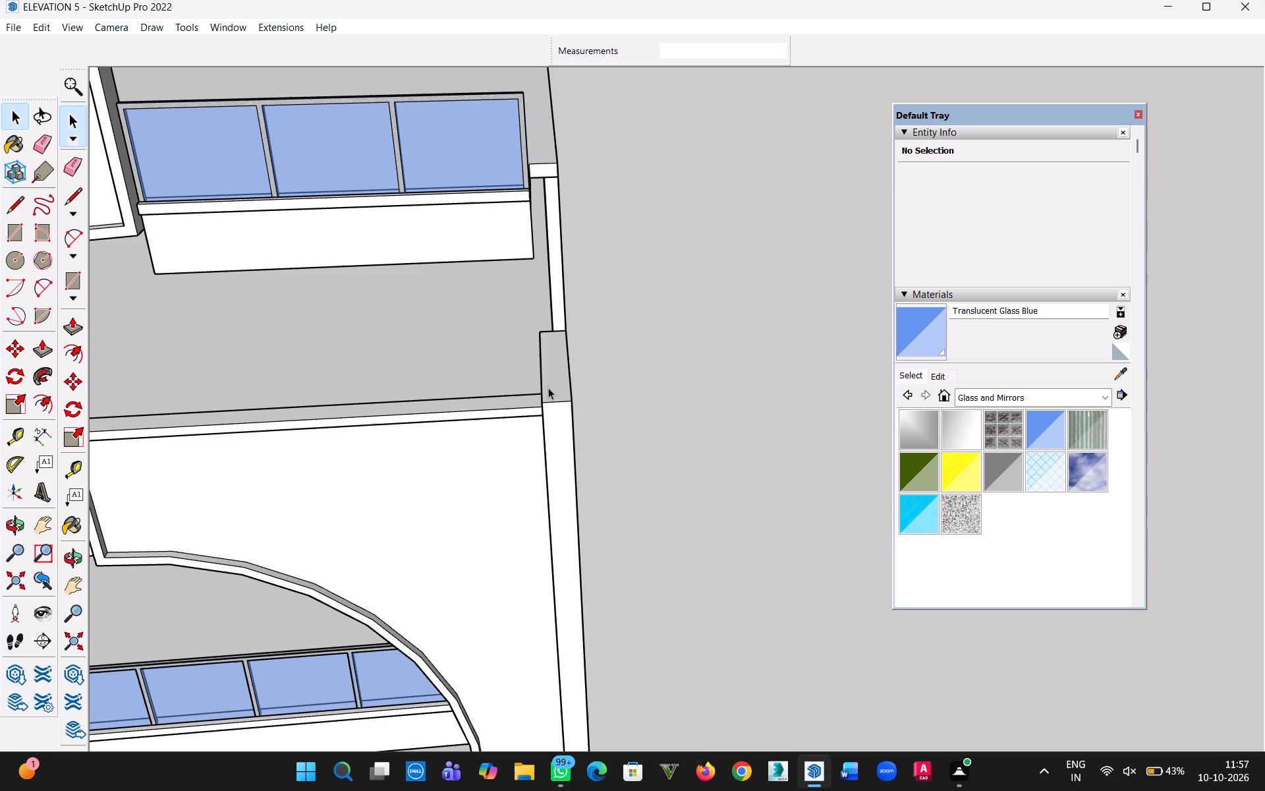
{"action": "scroll", "coordinate": [559, 367], "scroll_direction": "up", "scroll_amount": 4}
{"action": "middle_click_drag", "start_coordinate": [520, 519], "coordinate": [575, 390]}
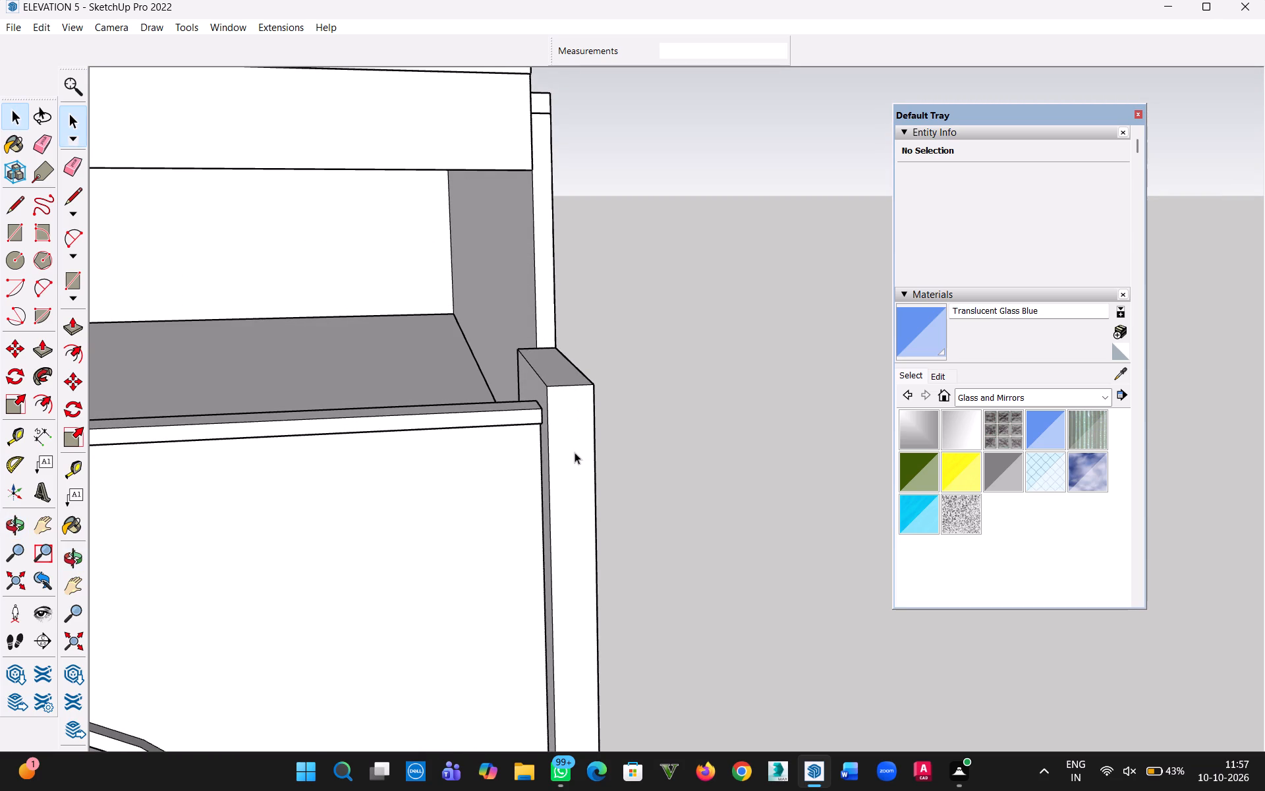
{"action": "middle_click_drag", "start_coordinate": [565, 401], "coordinate": [526, 382]}
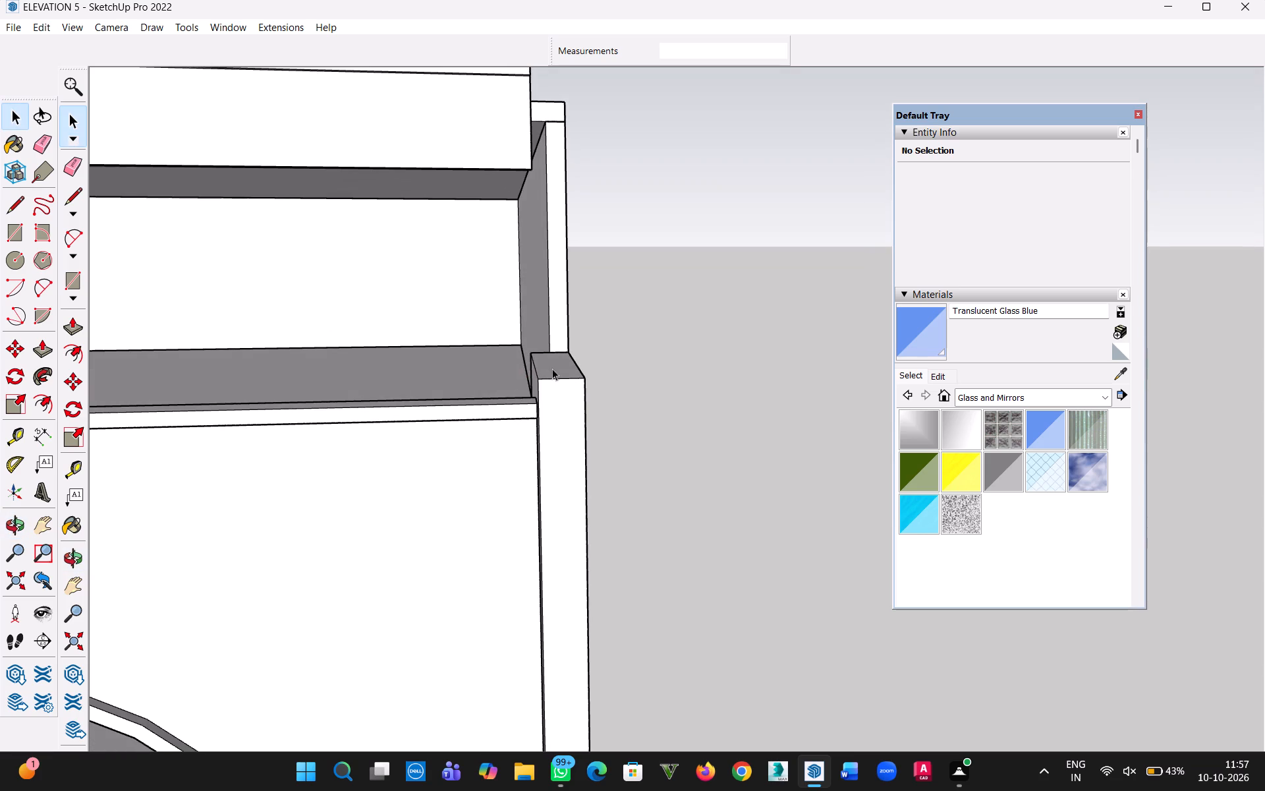
{"action": "middle_click_drag", "start_coordinate": [555, 360], "coordinate": [558, 469]}
{"action": "key", "text": "r"}
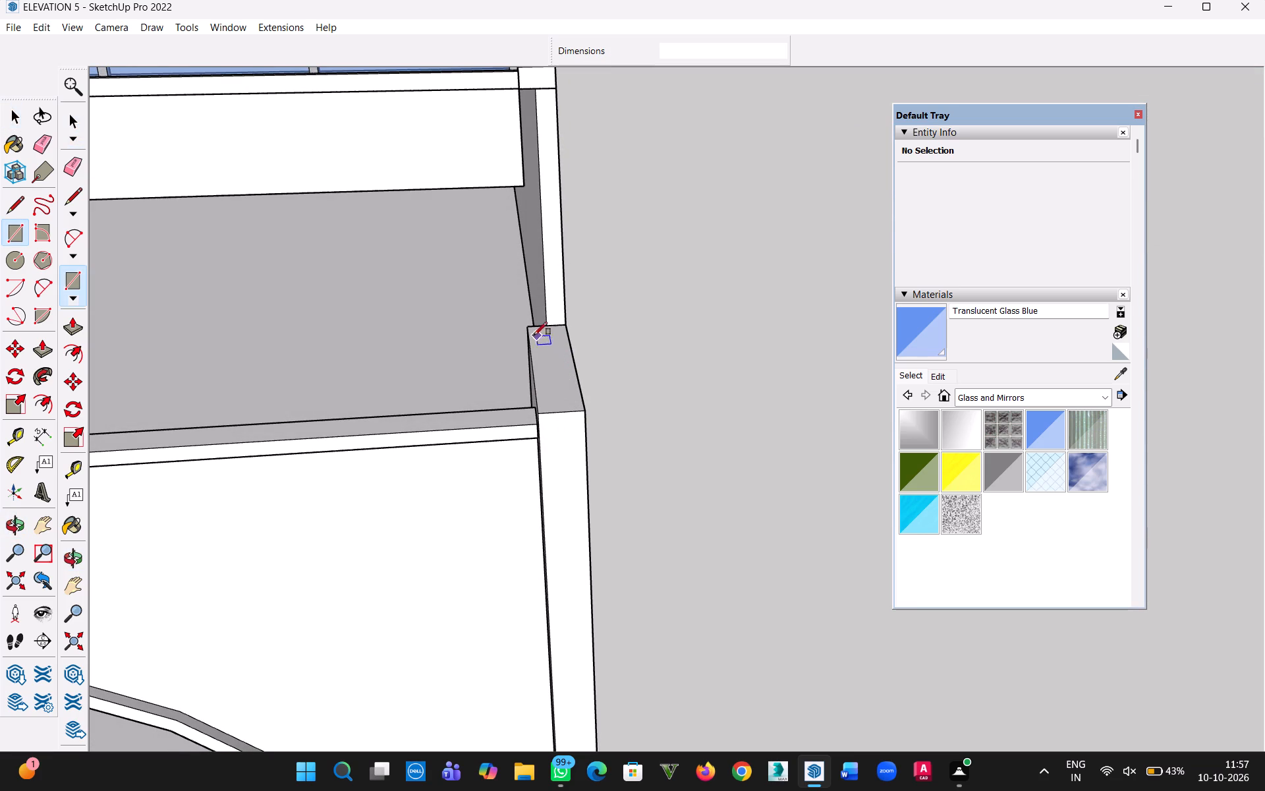
{"action": "left_click", "coordinate": [531, 331]}
{"action": "left_click", "coordinate": [584, 411]}
Move the new rectangle with its edges about 4' outward from the side wall, clear of the building.
{"action": "left_click", "coordinate": [18, 118]}
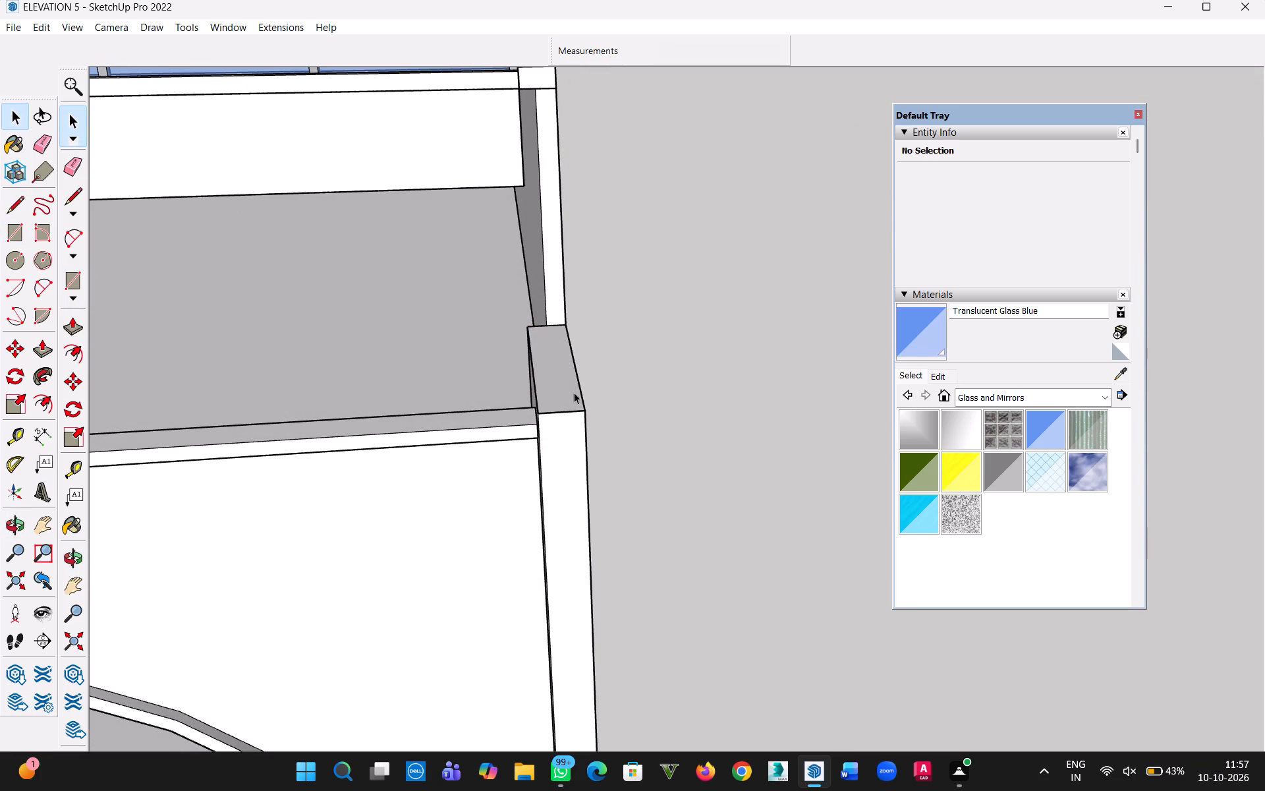
{"action": "left_click", "coordinate": [586, 401]}
{"action": "double_click", "coordinate": [556, 380]}
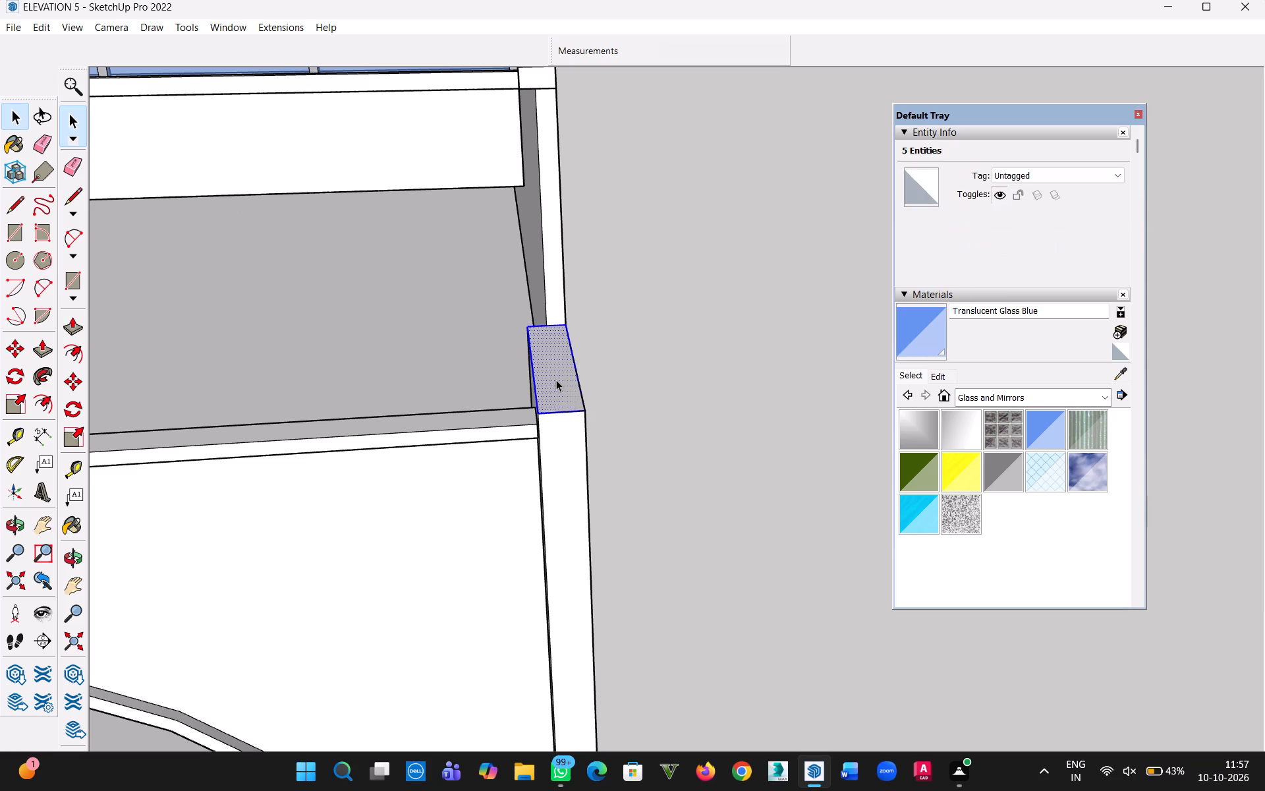
{"action": "key", "text": "m"}
{"action": "left_click", "coordinate": [556, 380]}
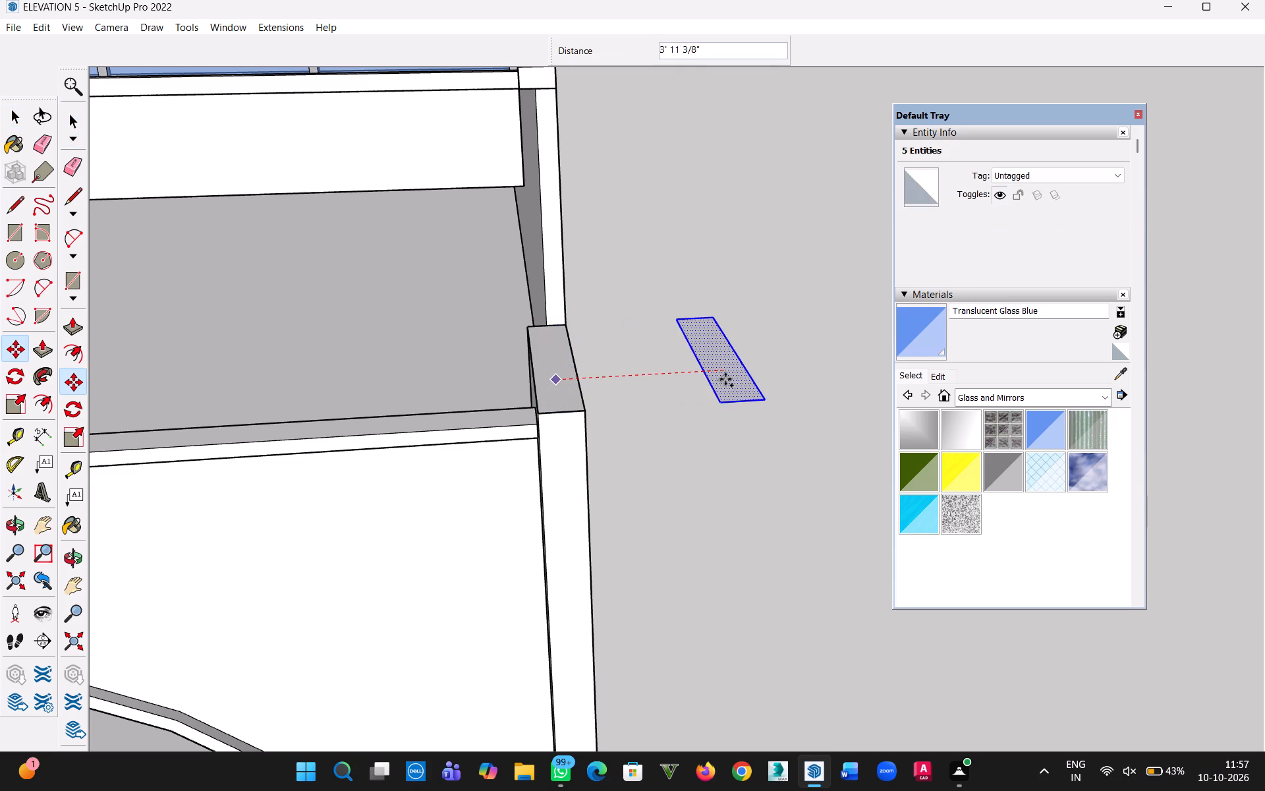
{"action": "left_click", "coordinate": [729, 377]}
Make the moved rectangle a group and leave it deselected.
{"action": "right_click", "coordinate": [728, 368]}
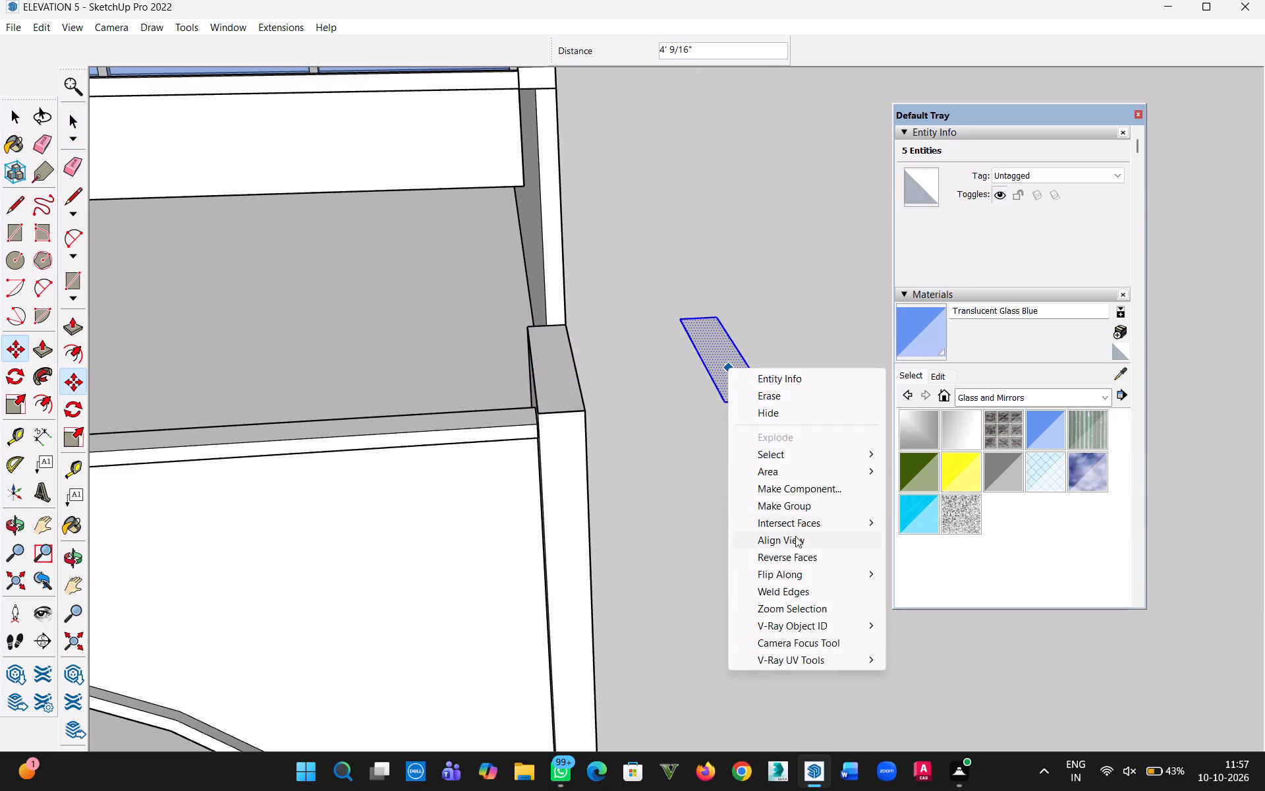
{"action": "left_click", "coordinate": [791, 511]}
{"action": "left_click", "coordinate": [766, 309]}
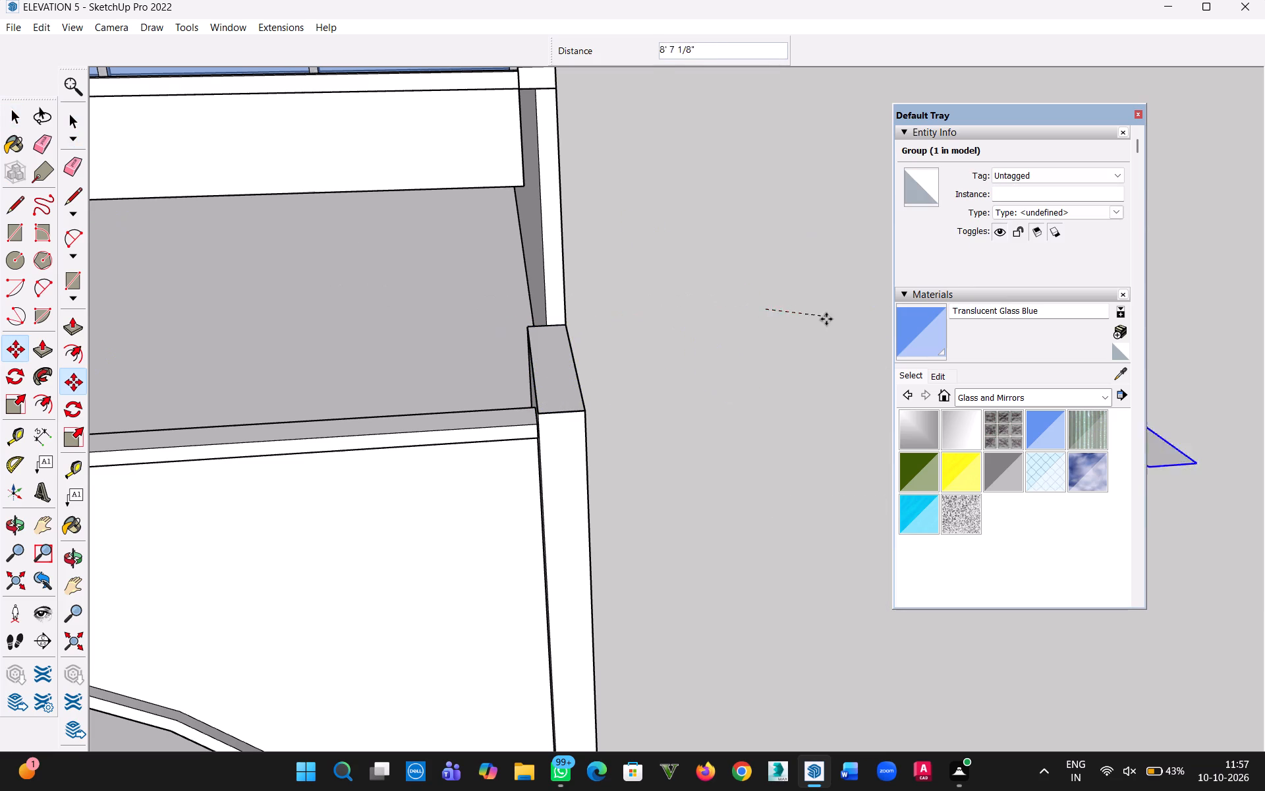
{"action": "key", "text": "Escape"}
{"action": "left_click", "coordinate": [12, 119]}
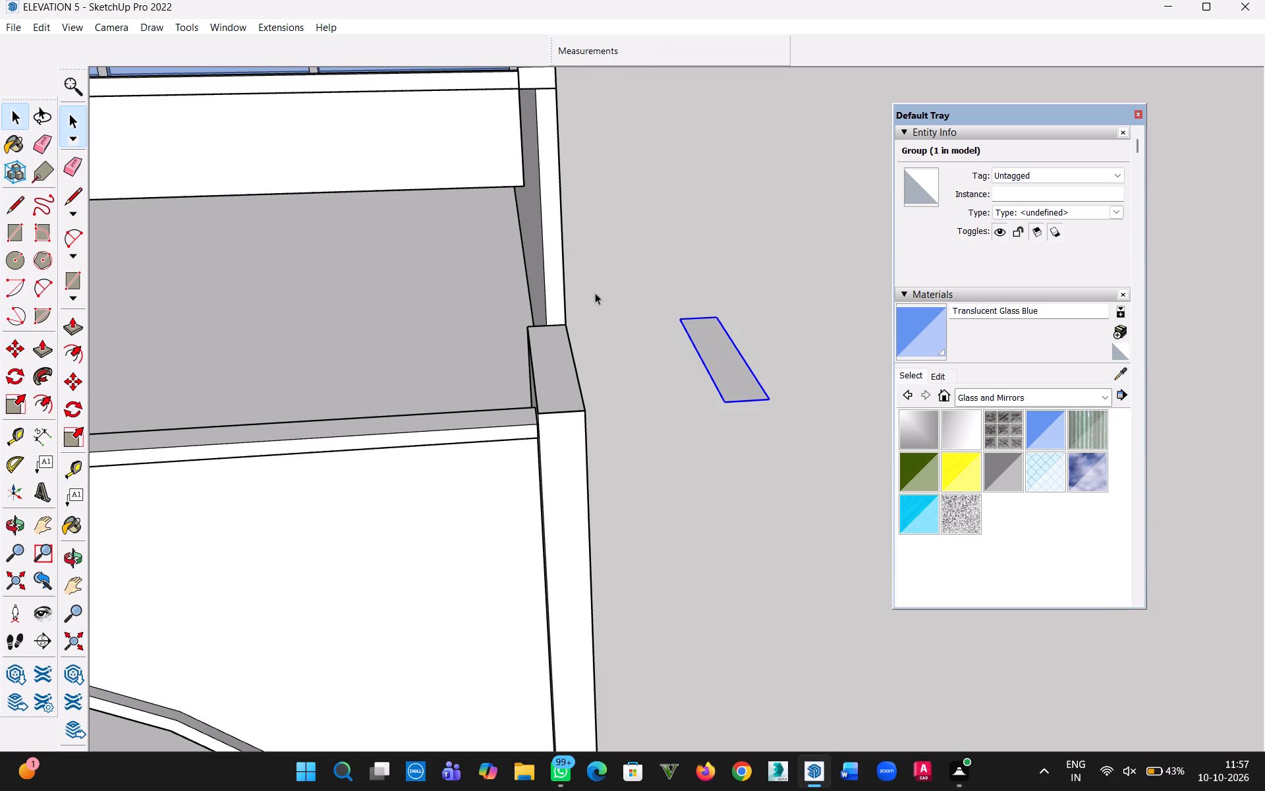
{"action": "middle_click_drag", "start_coordinate": [742, 392], "coordinate": [702, 380]}
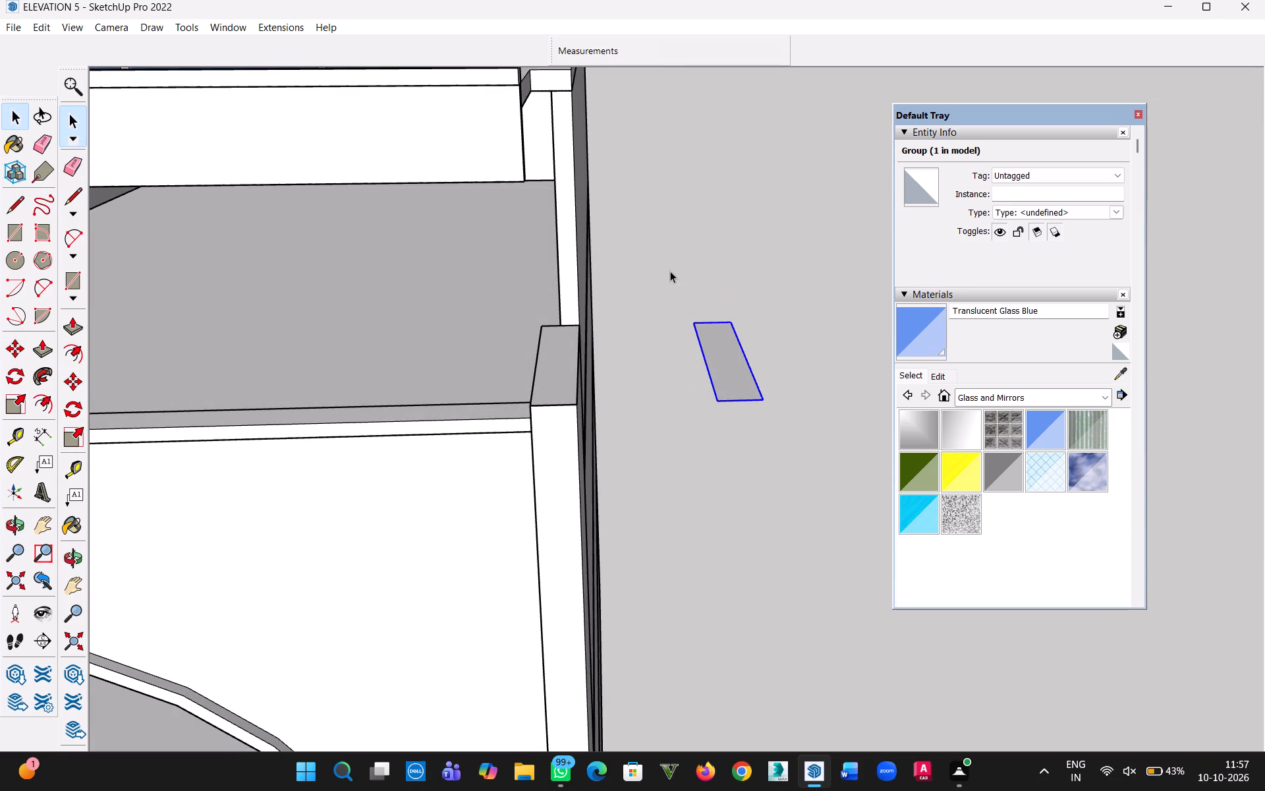
{"action": "left_click", "coordinate": [669, 268]}
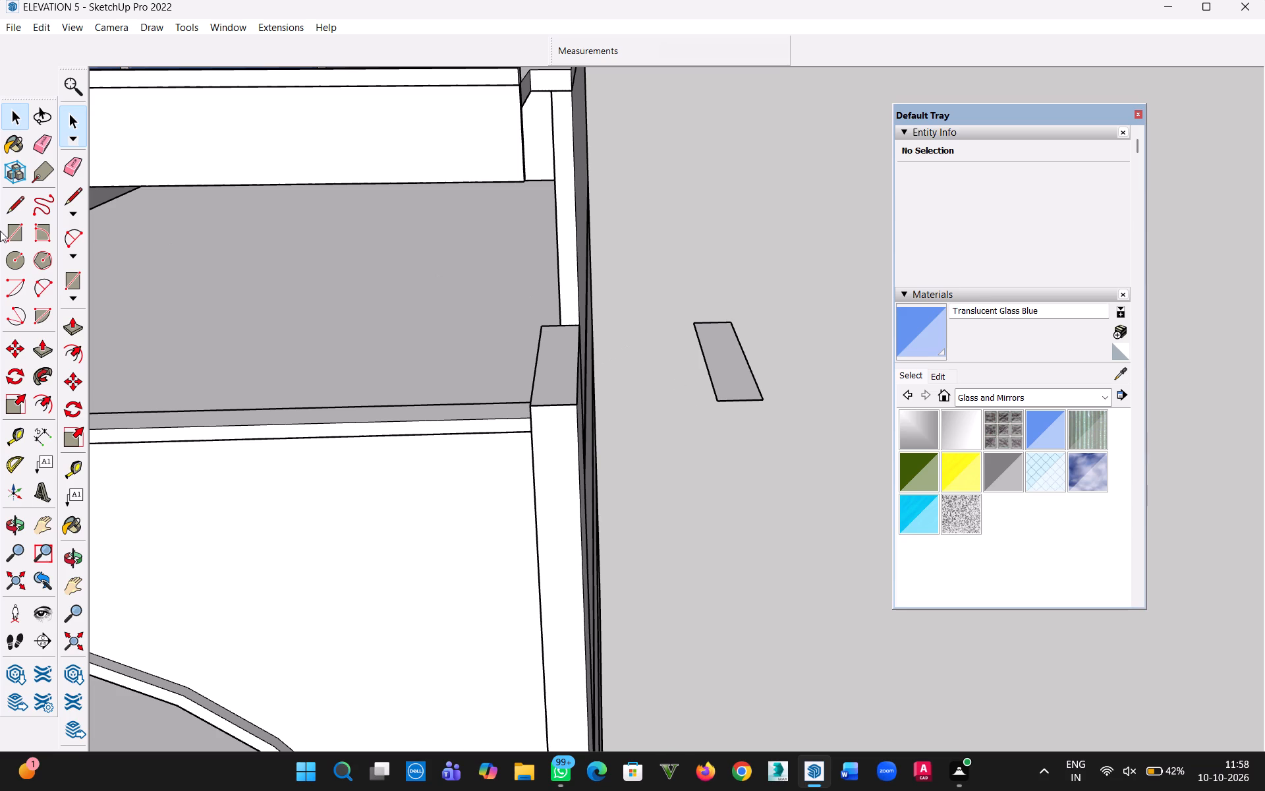
Draw a 1" vertical line up from the rectangle's rear corner nearest the building.
{"action": "left_click", "coordinate": [14, 208]}
{"action": "scroll", "coordinate": [707, 324], "scroll_direction": "up", "scroll_amount": 7}
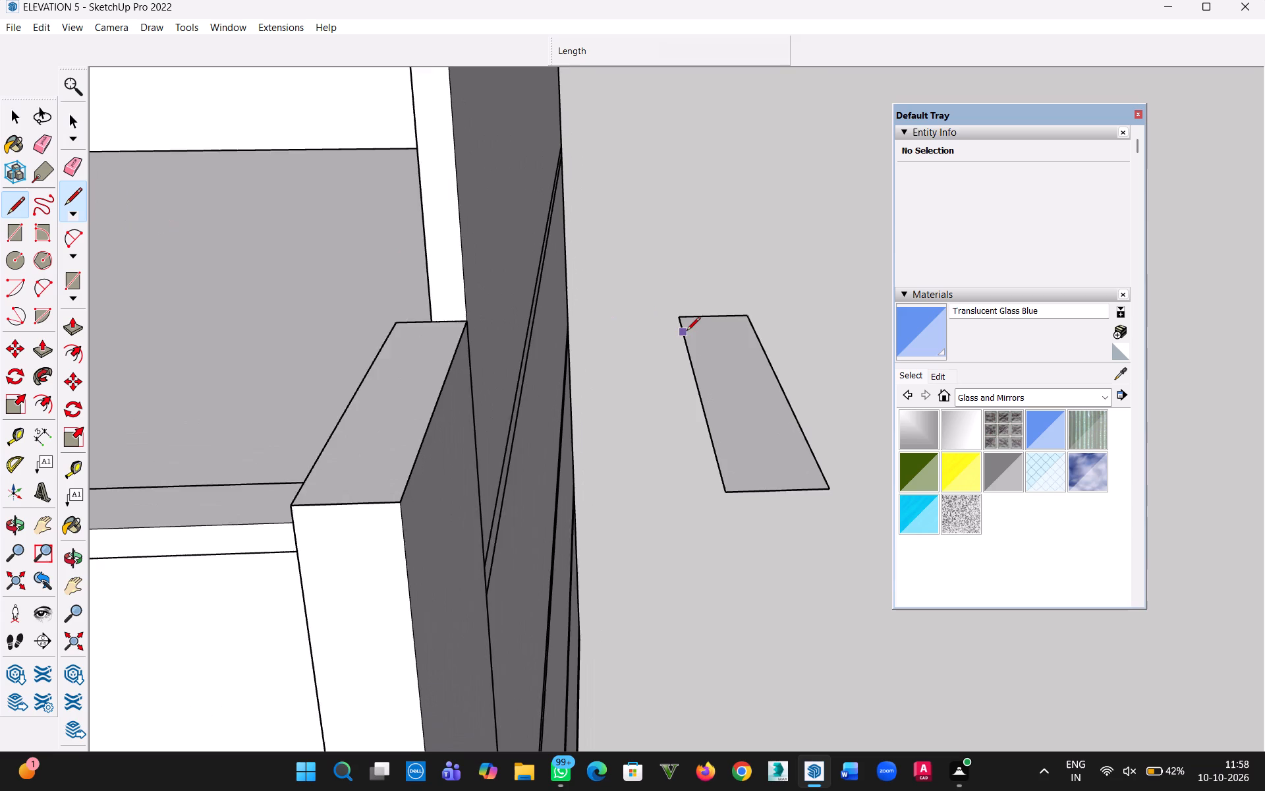
{"action": "scroll", "coordinate": [687, 332], "scroll_direction": "up", "scroll_amount": 2}
{"action": "left_click", "coordinate": [675, 310]}
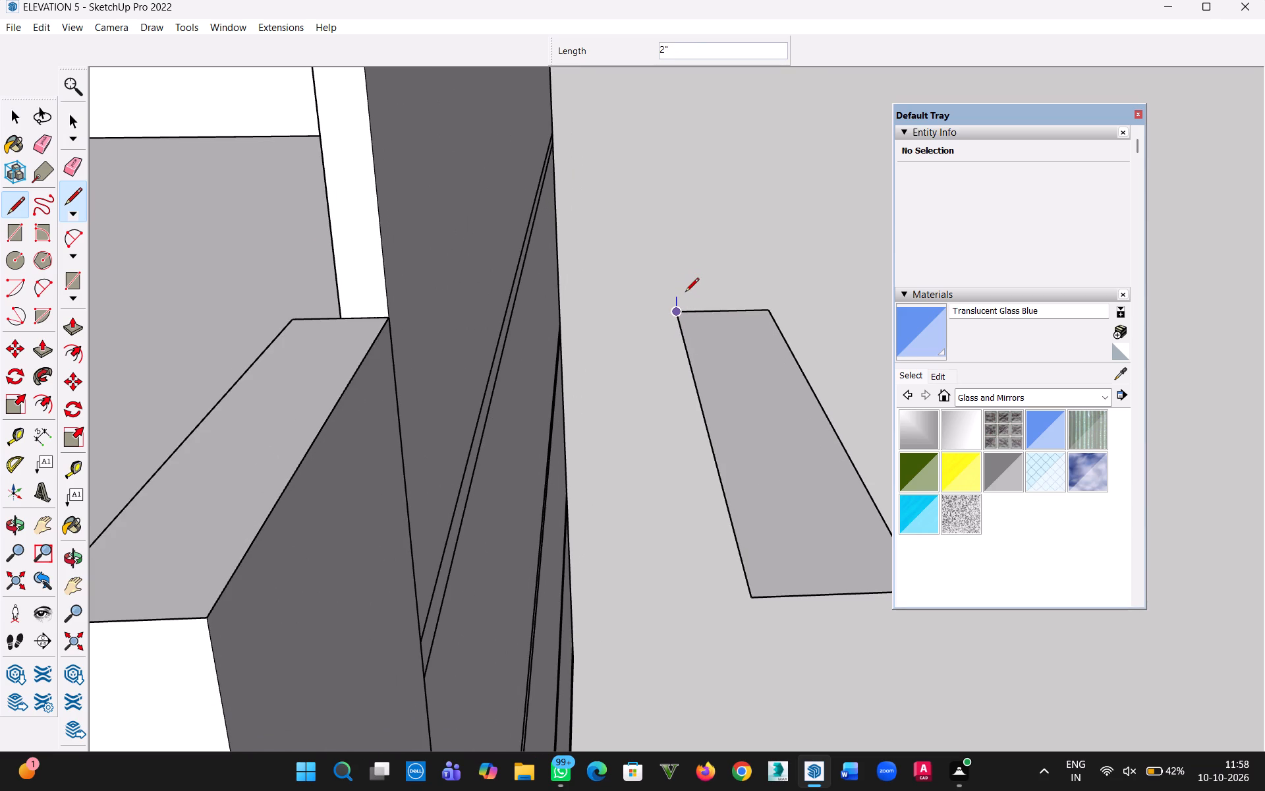
{"action": "type", "text": "1\""}
{"action": "key", "text": "Return"}
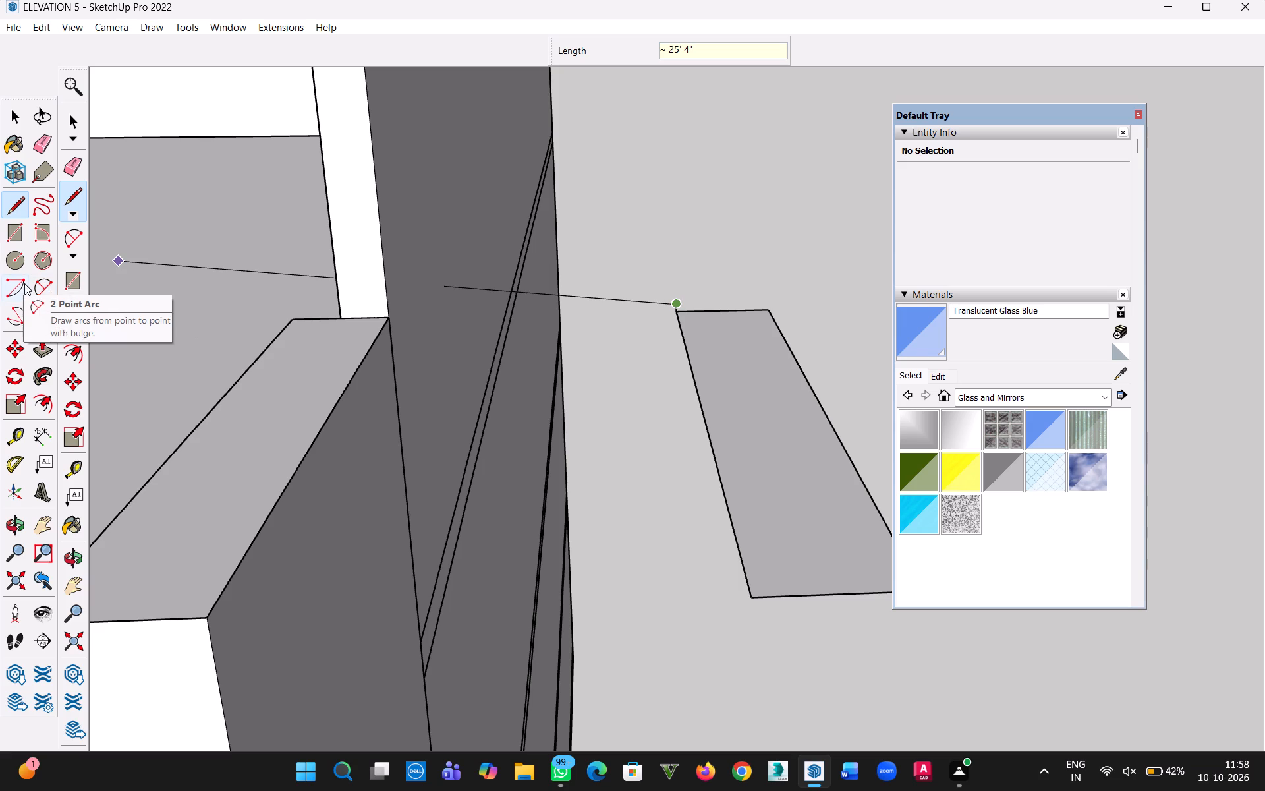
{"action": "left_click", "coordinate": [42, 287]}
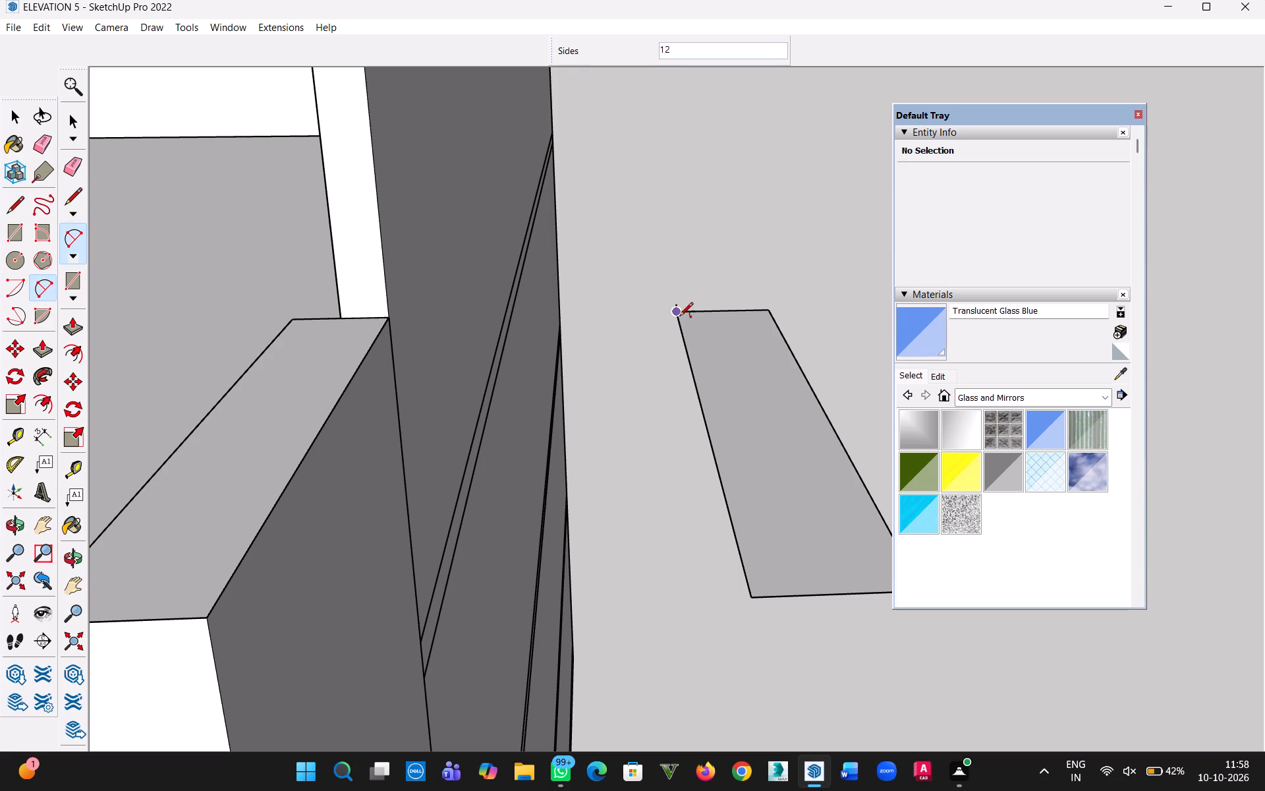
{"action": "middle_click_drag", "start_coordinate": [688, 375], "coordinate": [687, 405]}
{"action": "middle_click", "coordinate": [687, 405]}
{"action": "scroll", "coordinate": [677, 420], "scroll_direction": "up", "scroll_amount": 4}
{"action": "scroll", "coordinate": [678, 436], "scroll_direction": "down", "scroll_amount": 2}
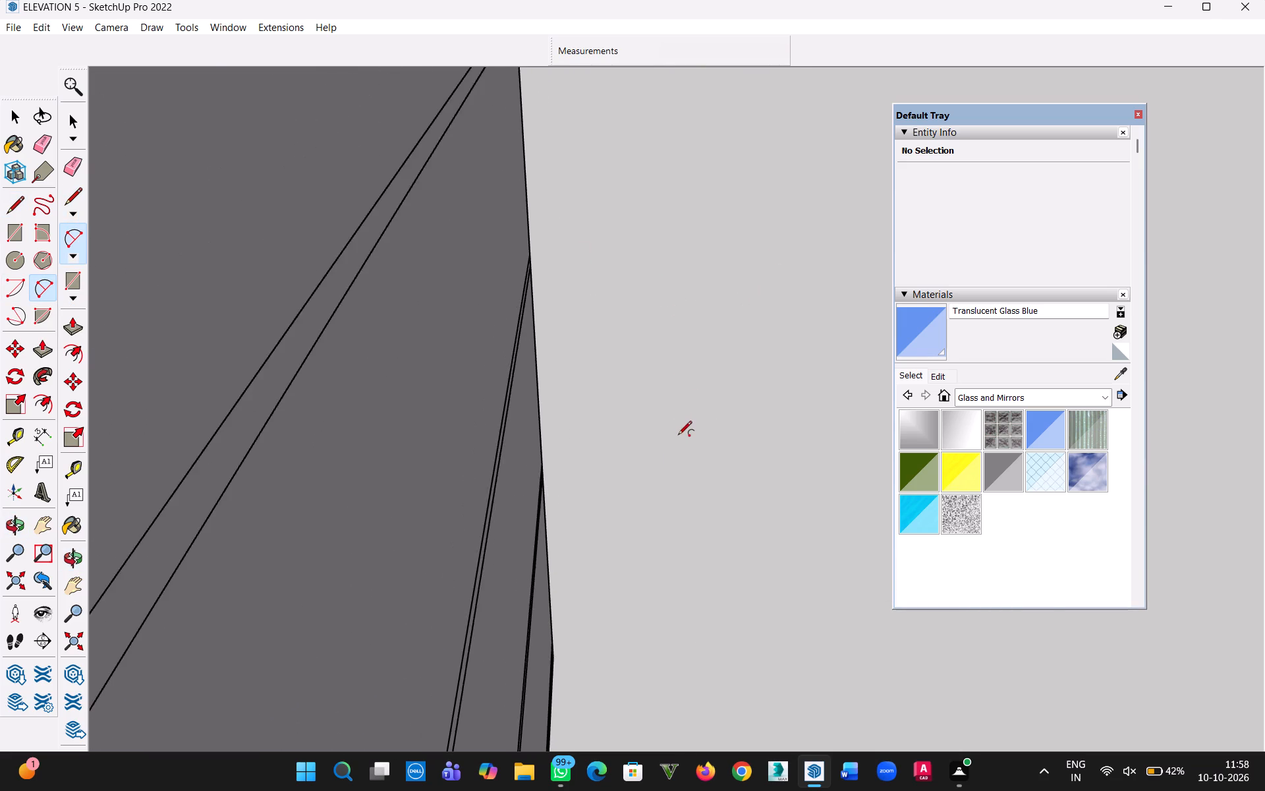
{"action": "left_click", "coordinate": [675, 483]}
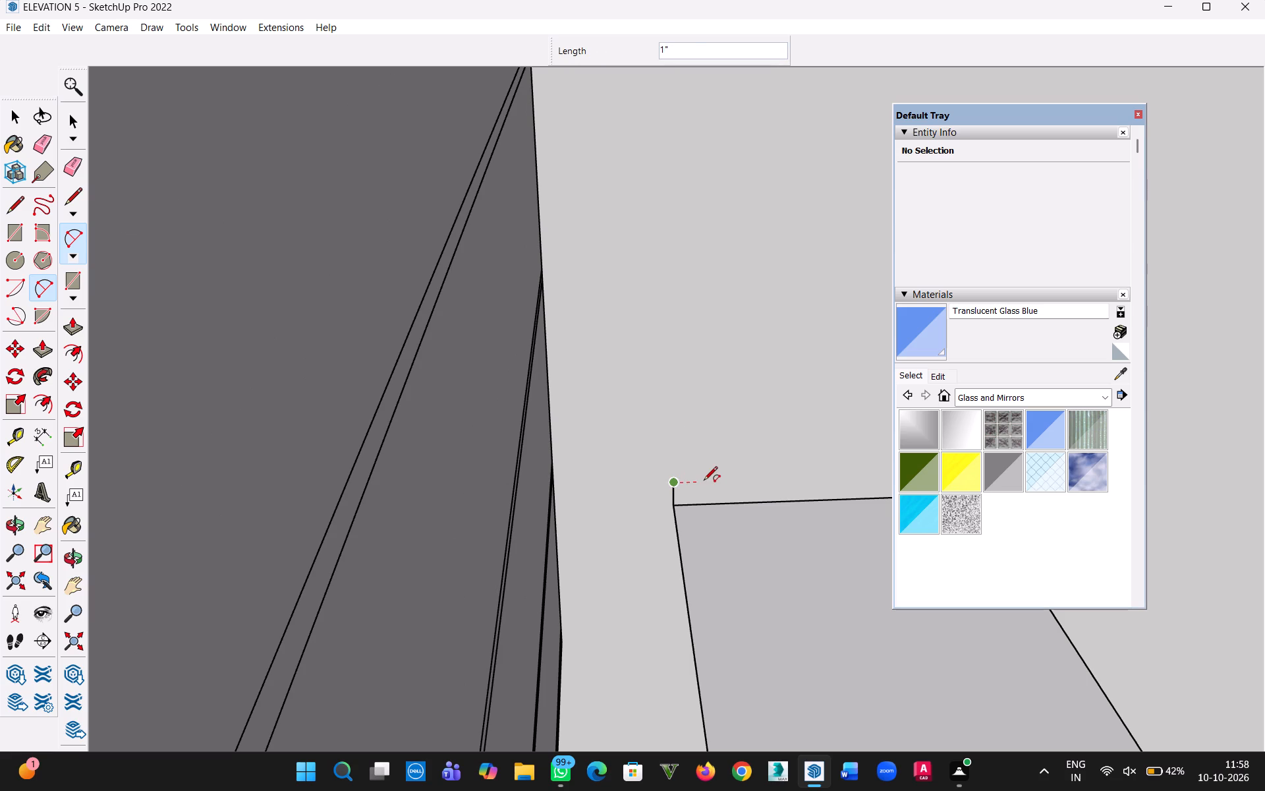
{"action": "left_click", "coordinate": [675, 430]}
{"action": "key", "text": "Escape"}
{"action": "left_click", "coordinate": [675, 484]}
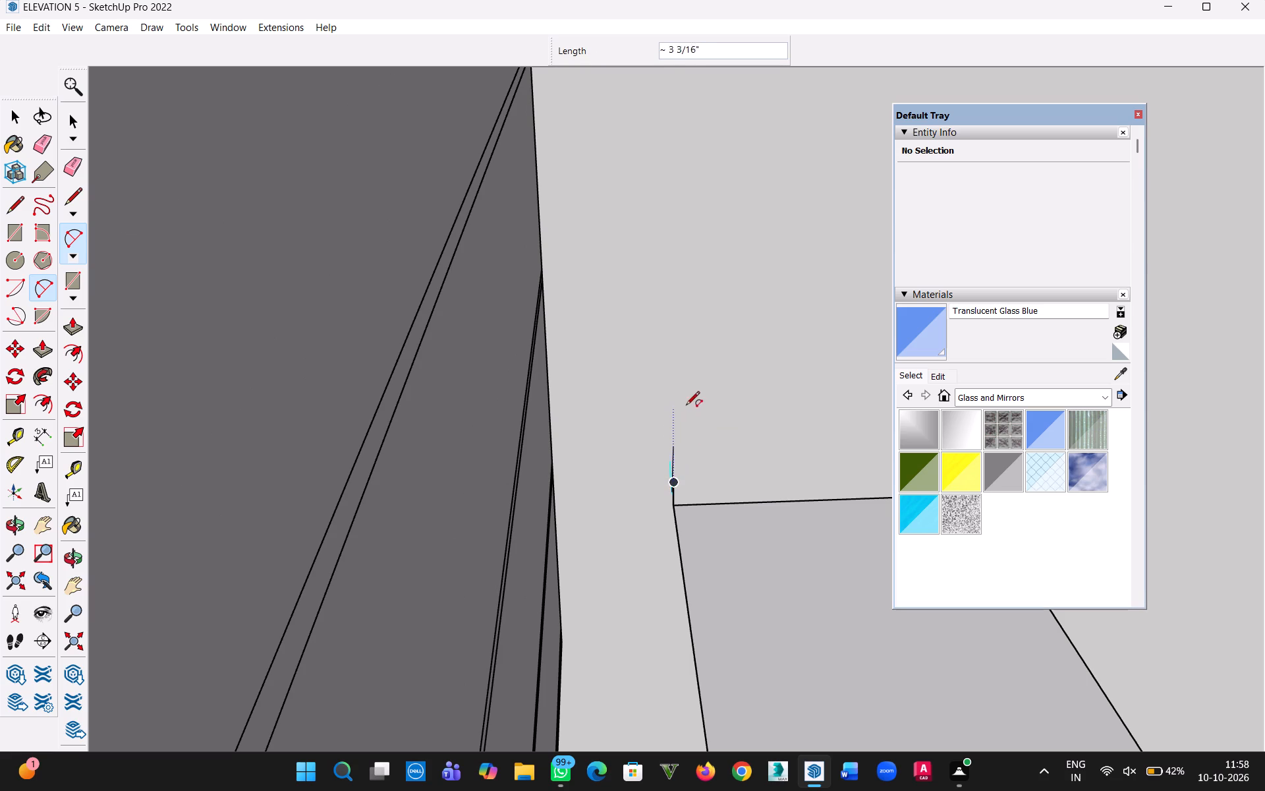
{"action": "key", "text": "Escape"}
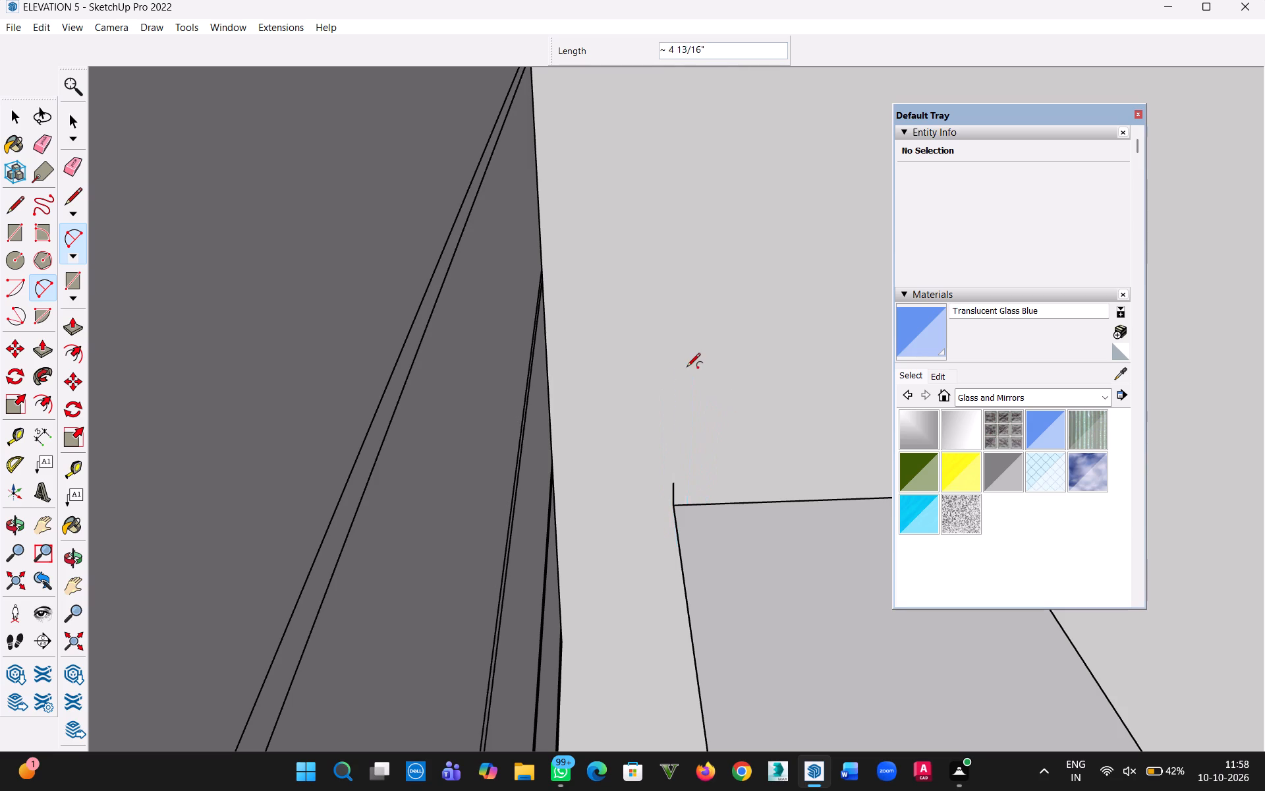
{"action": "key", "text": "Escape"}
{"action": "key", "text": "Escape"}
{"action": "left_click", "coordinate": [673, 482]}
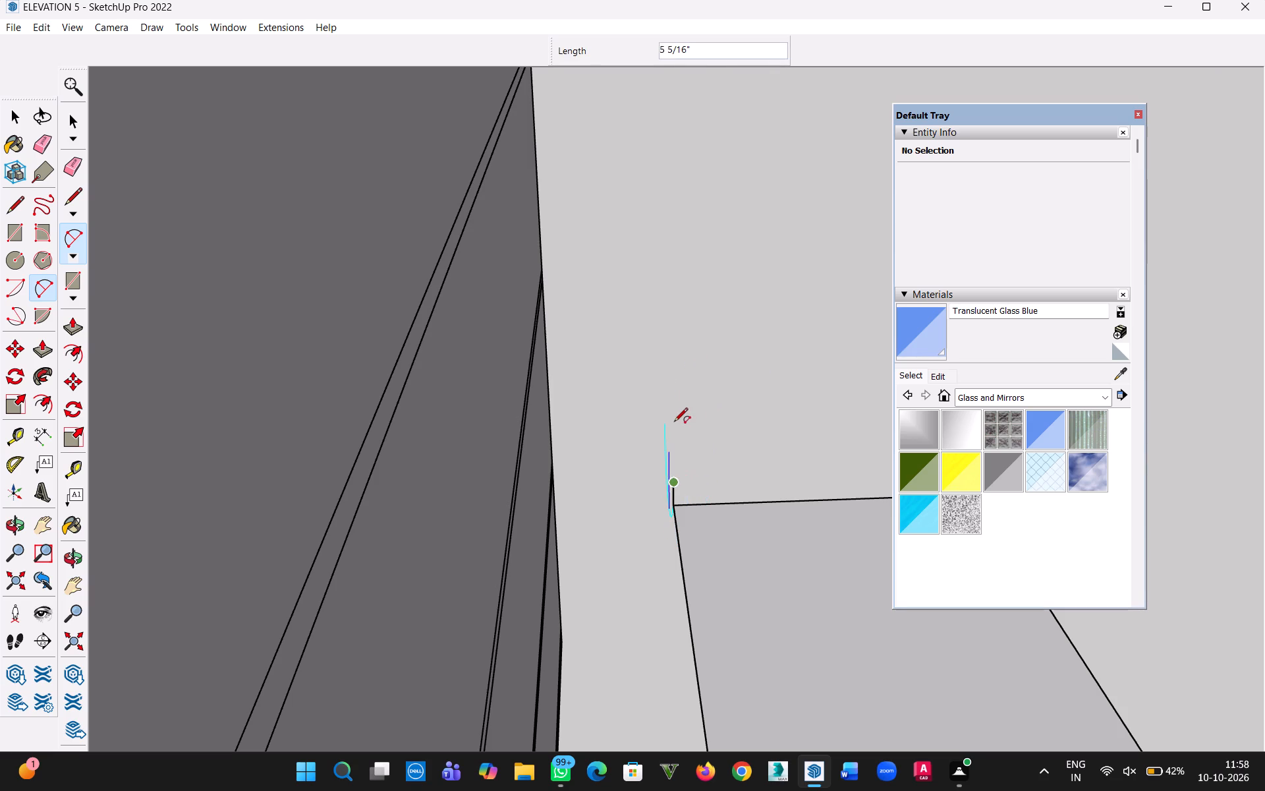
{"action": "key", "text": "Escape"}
Draw a two-point arc from the 1" line's upper end to a point directly above it, bulging about 5/8" away from the building.
{"action": "left_click", "coordinate": [42, 293]}
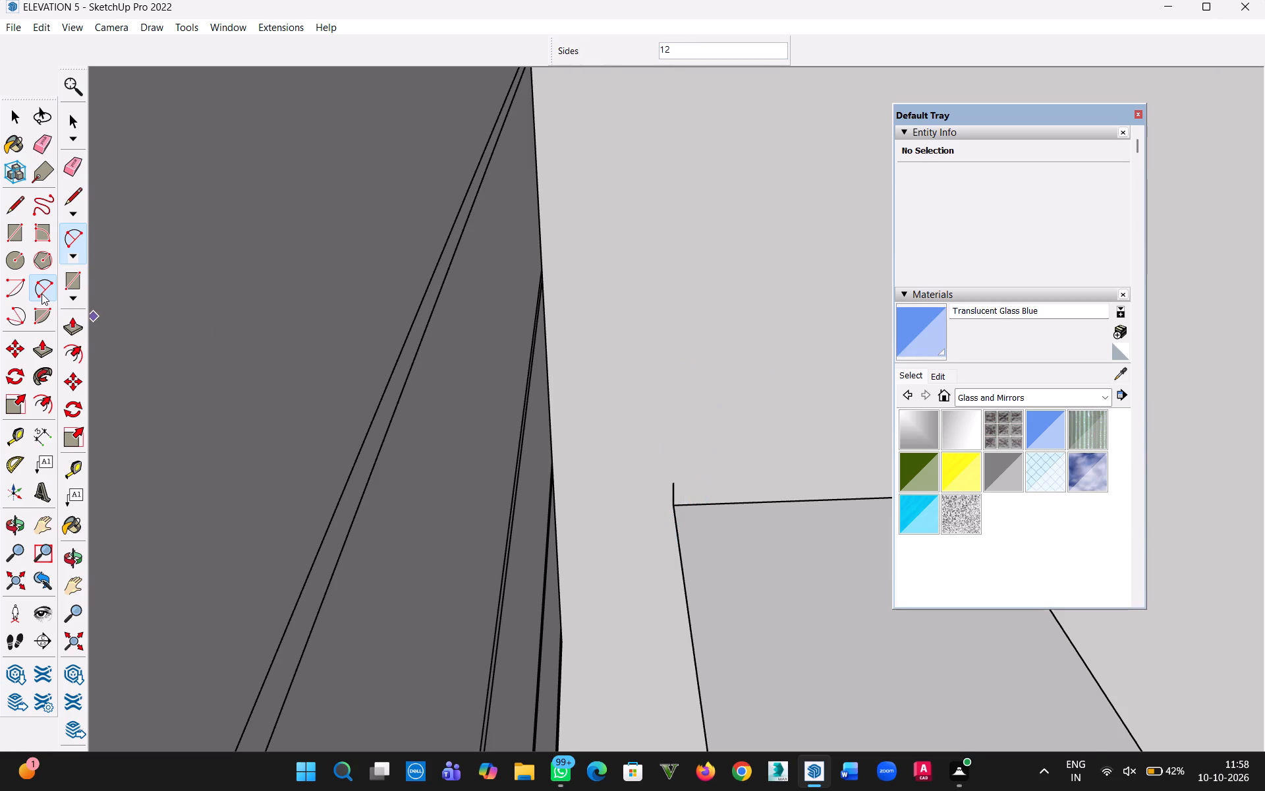
{"action": "left_click", "coordinate": [673, 485]}
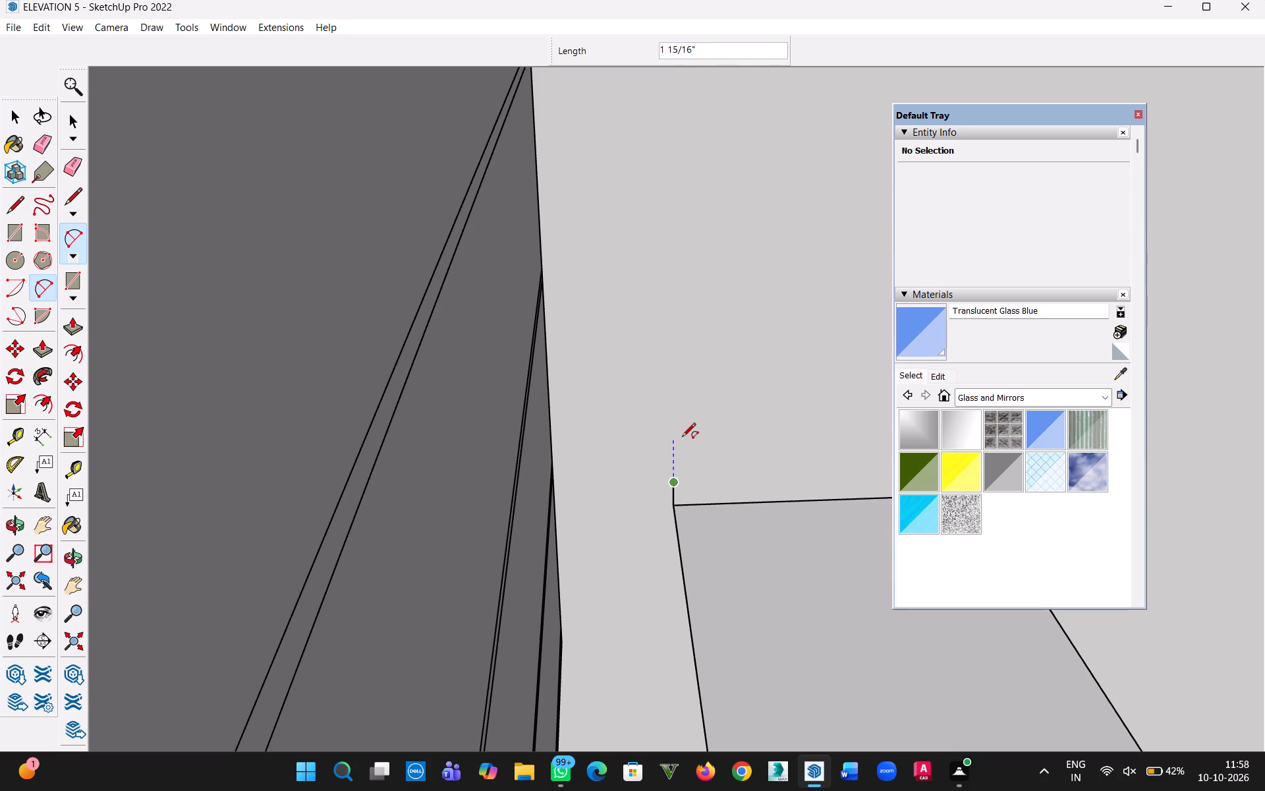
{"action": "left_click", "coordinate": [681, 426]}
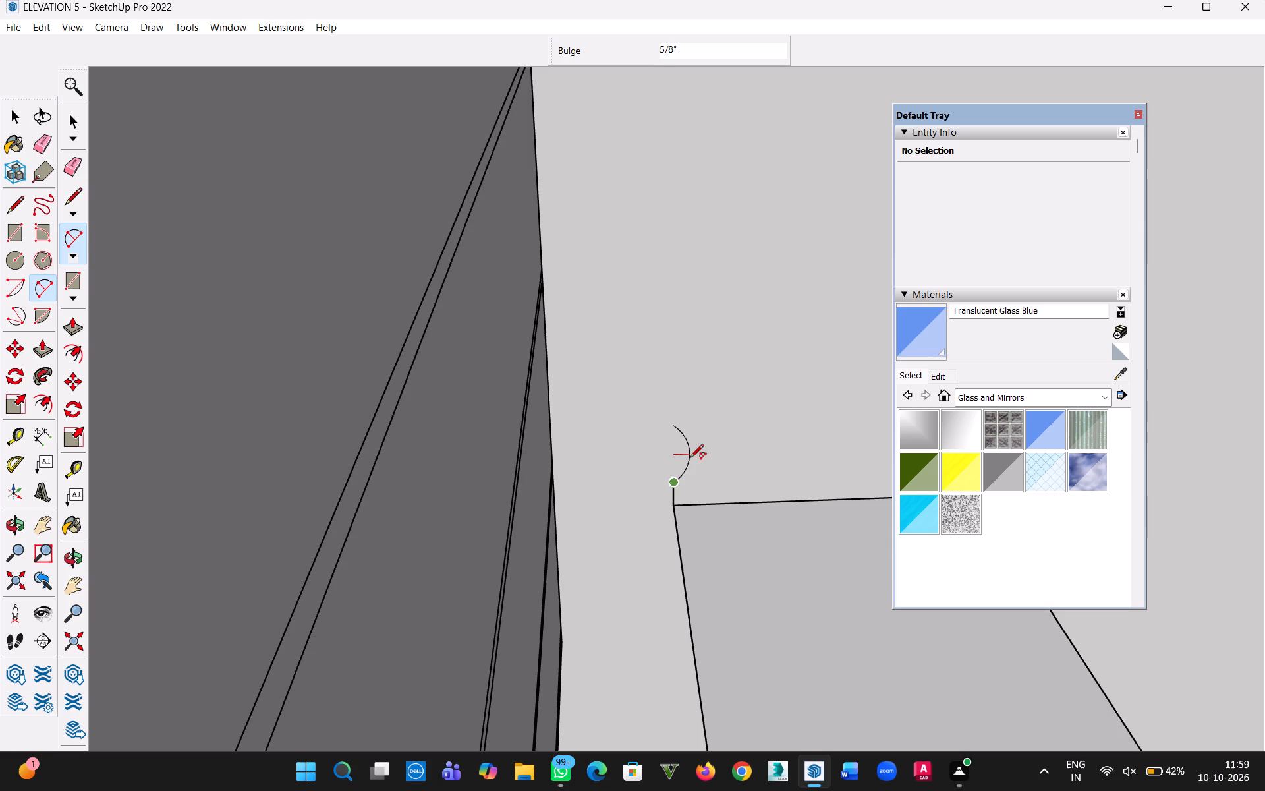
{"action": "left_click", "coordinate": [690, 459]}
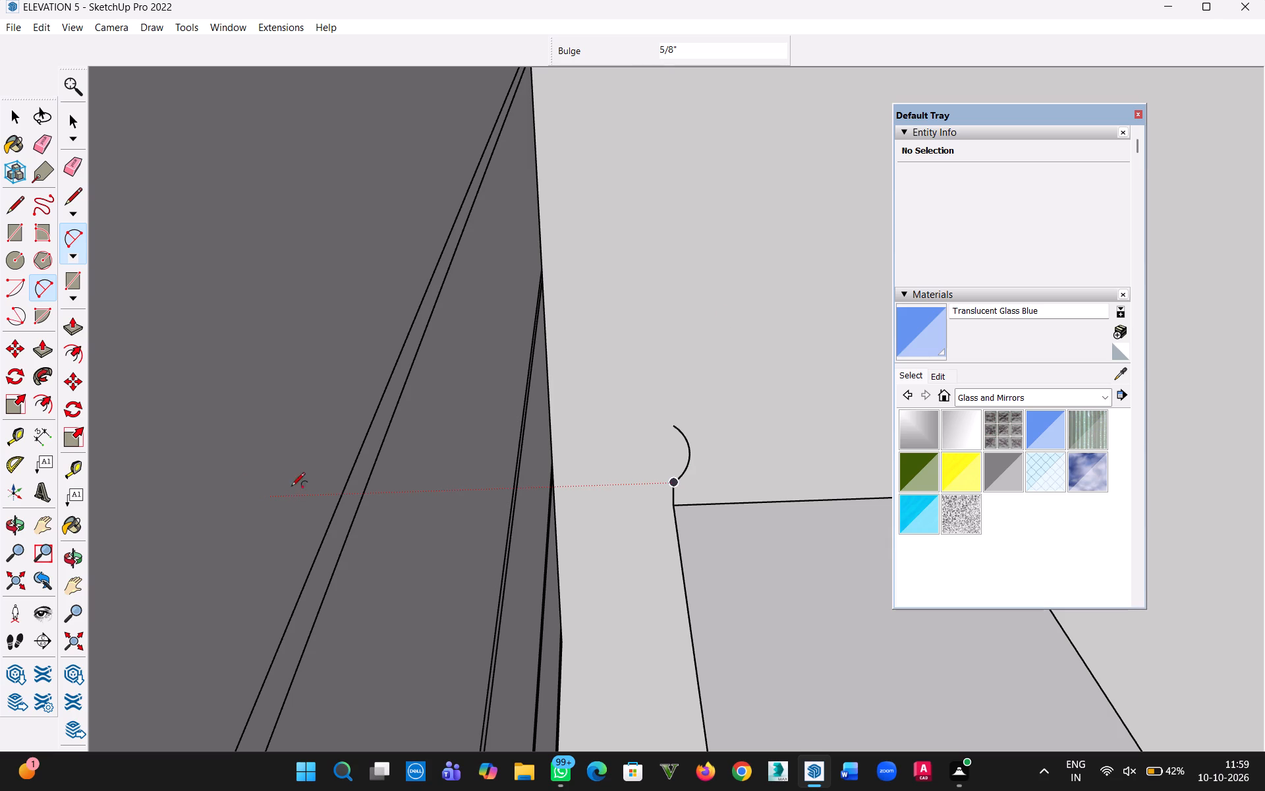
Draw a 1" horizontal line along the red axis from the arc's upper end toward the building.
{"action": "left_click", "coordinate": [15, 210]}
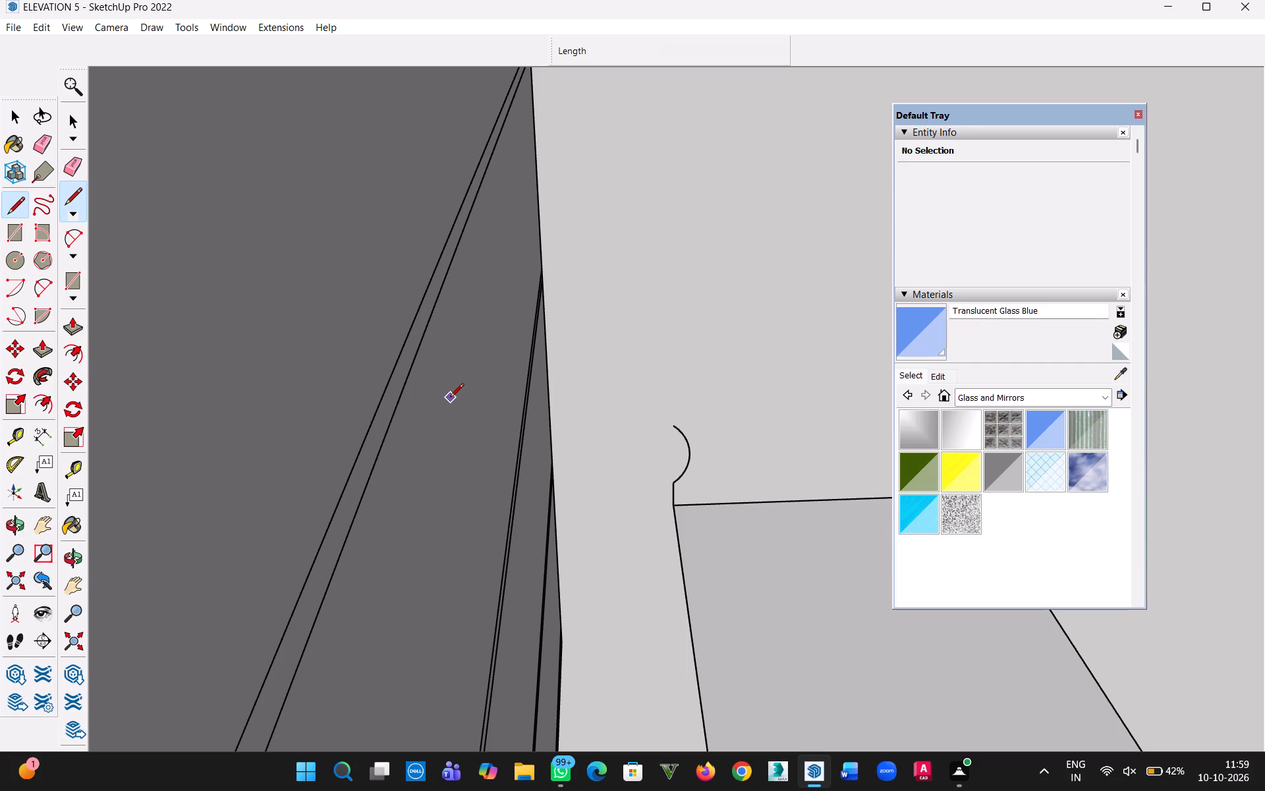
{"action": "left_click", "coordinate": [673, 427]}
{"action": "key", "text": "1"}
{"action": "key", "text": "shift+quotedbl"}
{"action": "key", "text": "Return"}
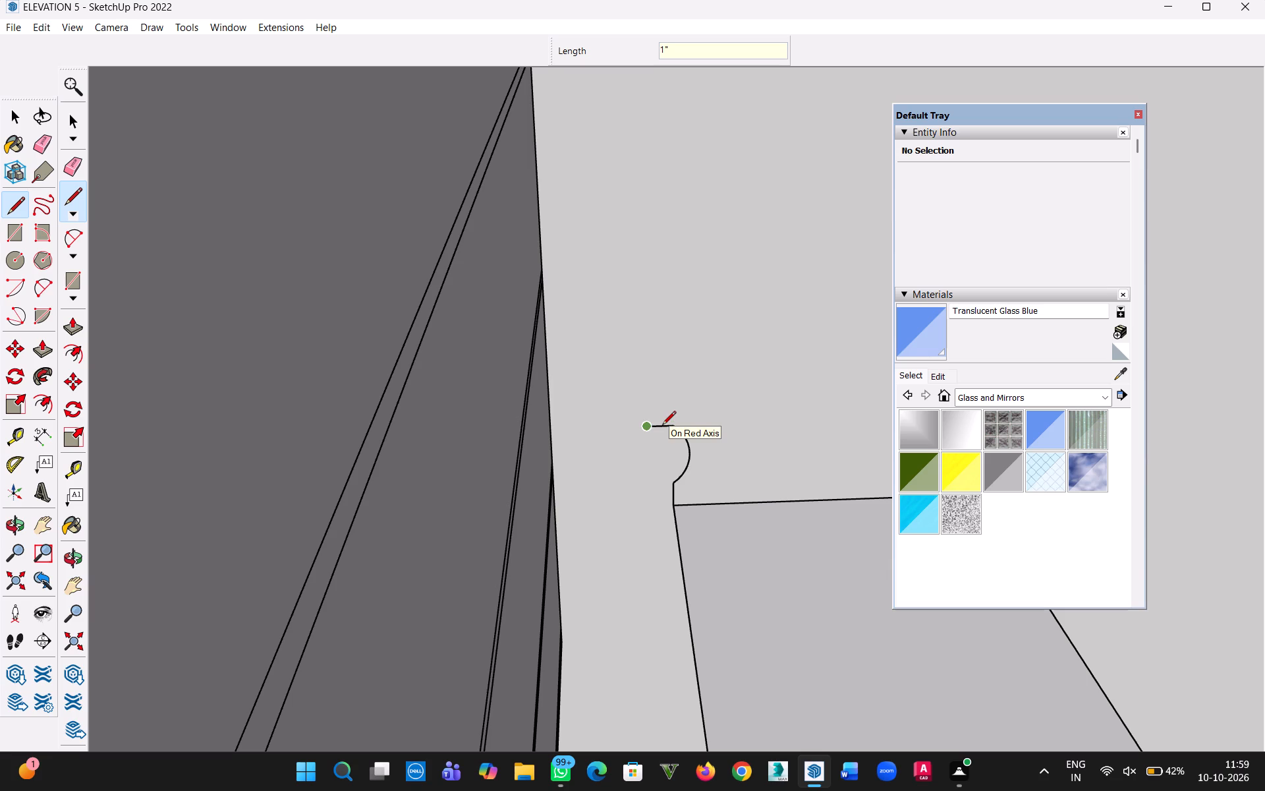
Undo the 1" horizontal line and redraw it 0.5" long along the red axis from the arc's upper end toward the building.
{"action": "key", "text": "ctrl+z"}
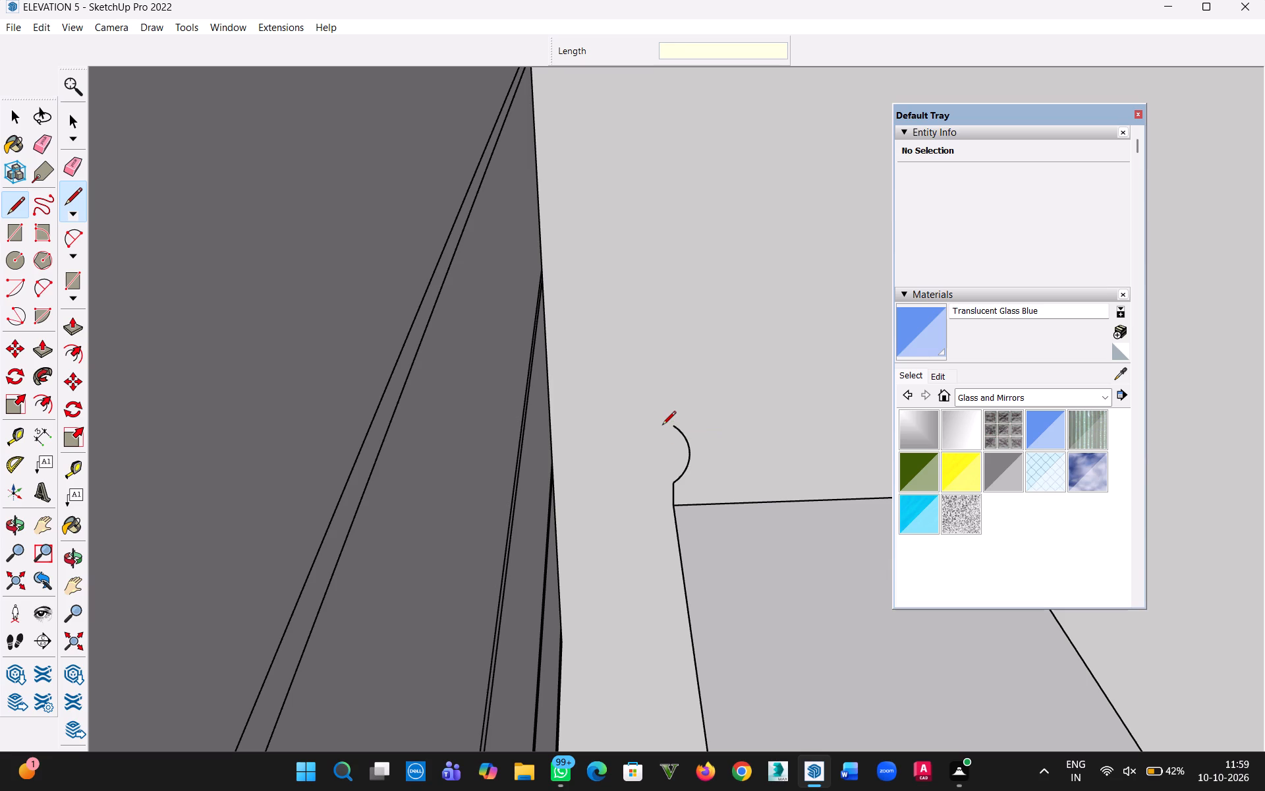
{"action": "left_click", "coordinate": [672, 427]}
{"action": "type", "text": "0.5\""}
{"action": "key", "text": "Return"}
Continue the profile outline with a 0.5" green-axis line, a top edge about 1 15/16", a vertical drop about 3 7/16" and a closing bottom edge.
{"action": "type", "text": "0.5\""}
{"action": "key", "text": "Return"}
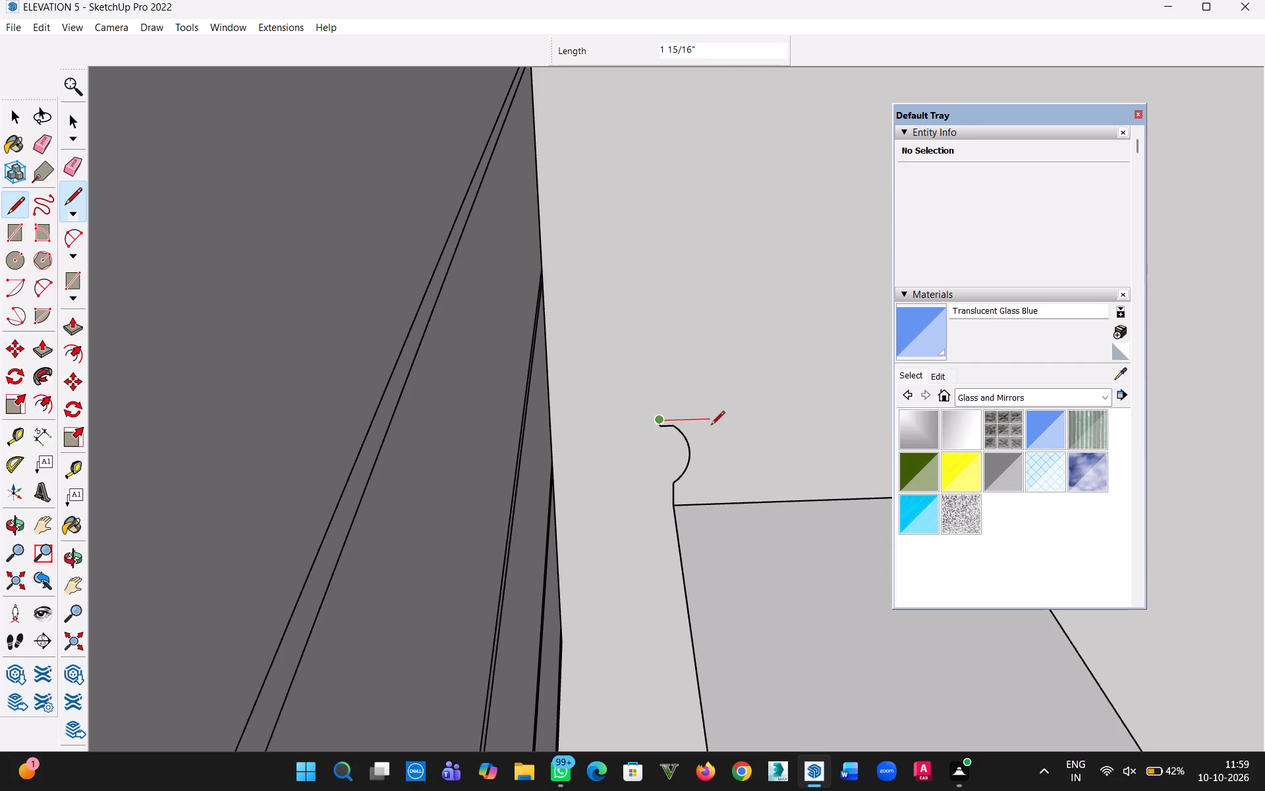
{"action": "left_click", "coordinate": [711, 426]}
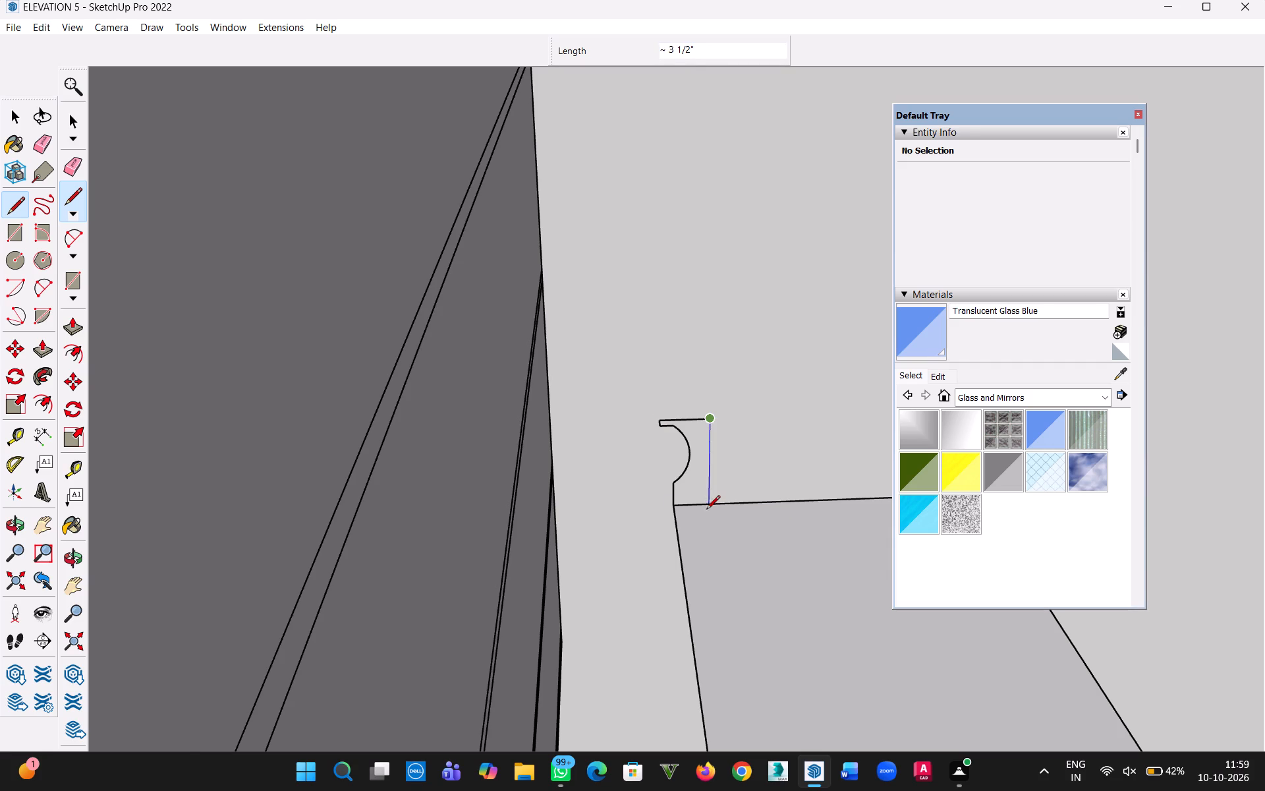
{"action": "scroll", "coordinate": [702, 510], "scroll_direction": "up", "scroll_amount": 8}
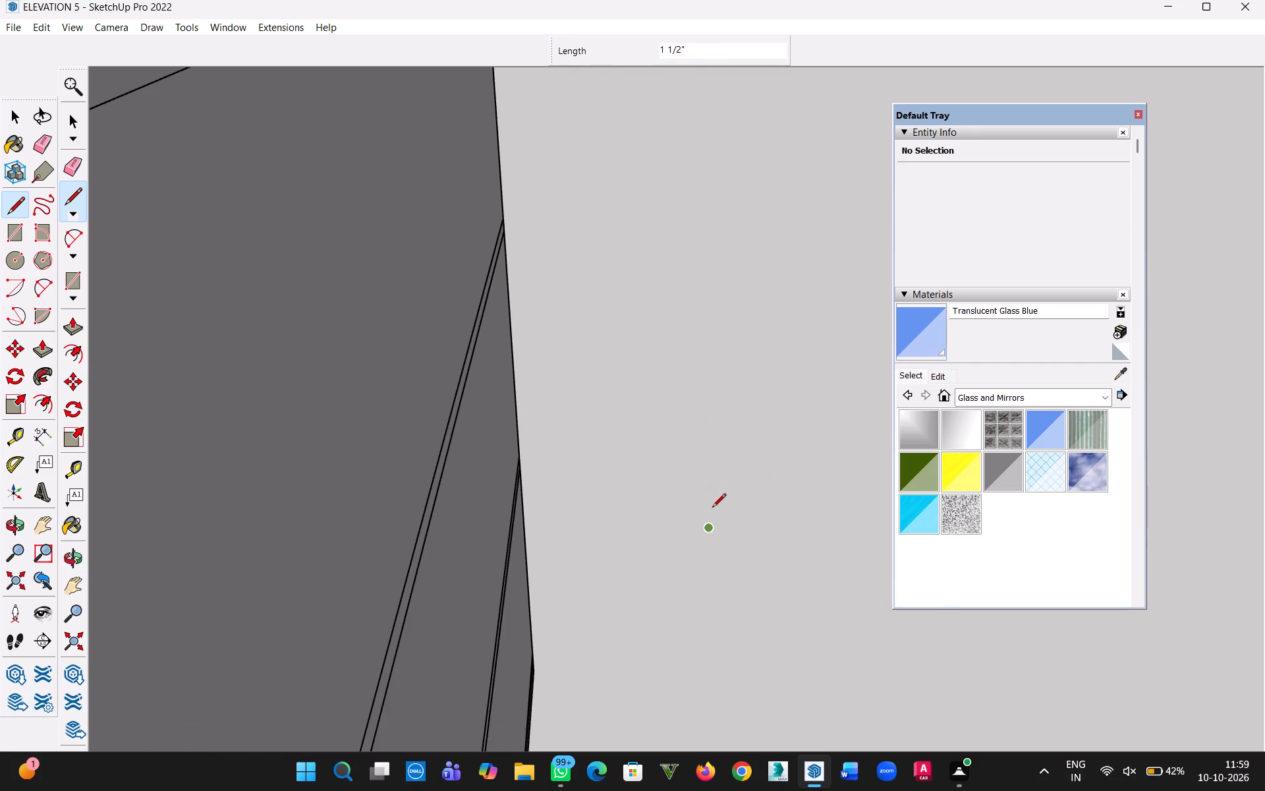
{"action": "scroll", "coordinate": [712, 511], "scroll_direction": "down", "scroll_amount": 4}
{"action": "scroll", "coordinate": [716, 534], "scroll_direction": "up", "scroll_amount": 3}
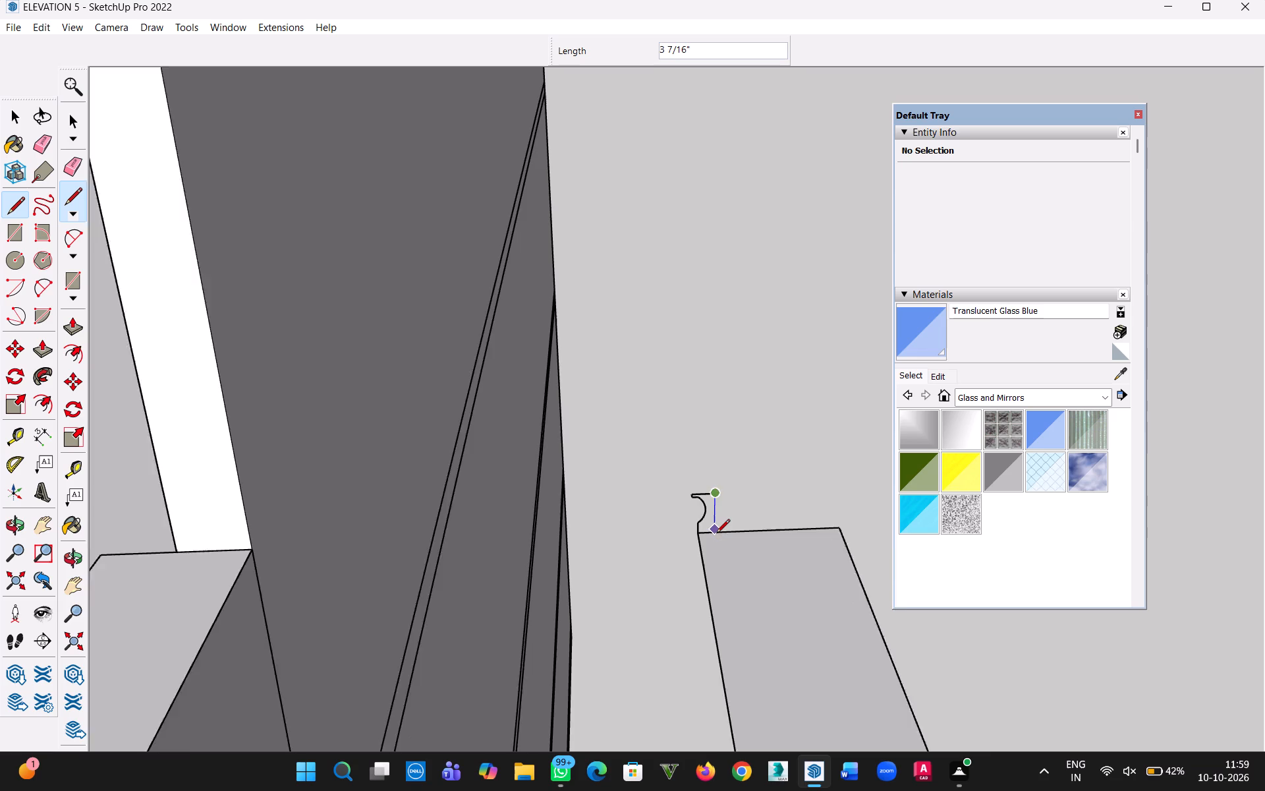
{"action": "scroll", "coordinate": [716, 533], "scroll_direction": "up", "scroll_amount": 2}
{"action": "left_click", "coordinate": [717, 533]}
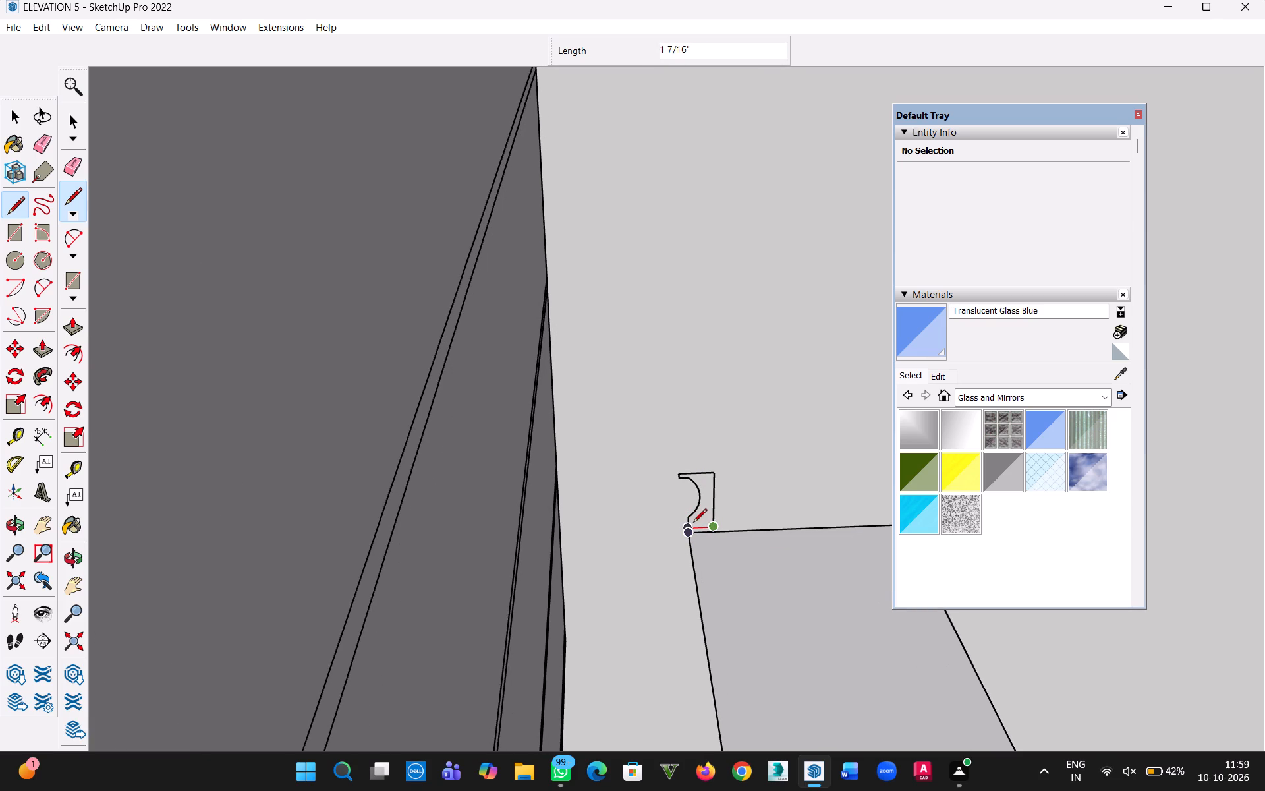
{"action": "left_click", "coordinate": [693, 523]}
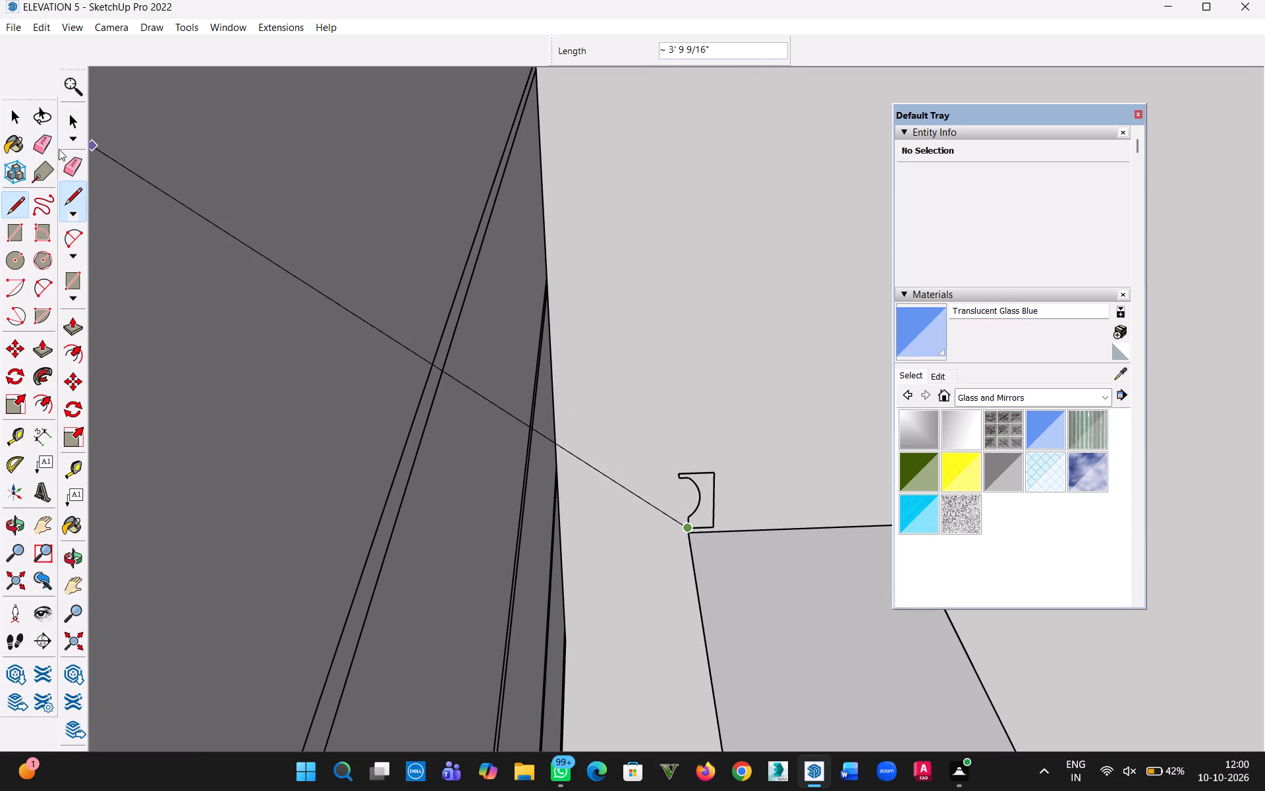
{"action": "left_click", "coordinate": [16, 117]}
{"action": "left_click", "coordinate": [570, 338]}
Close the Default Tray to clear the view of the moulding profile.
{"action": "scroll", "coordinate": [661, 534], "scroll_direction": "up", "scroll_amount": 4}
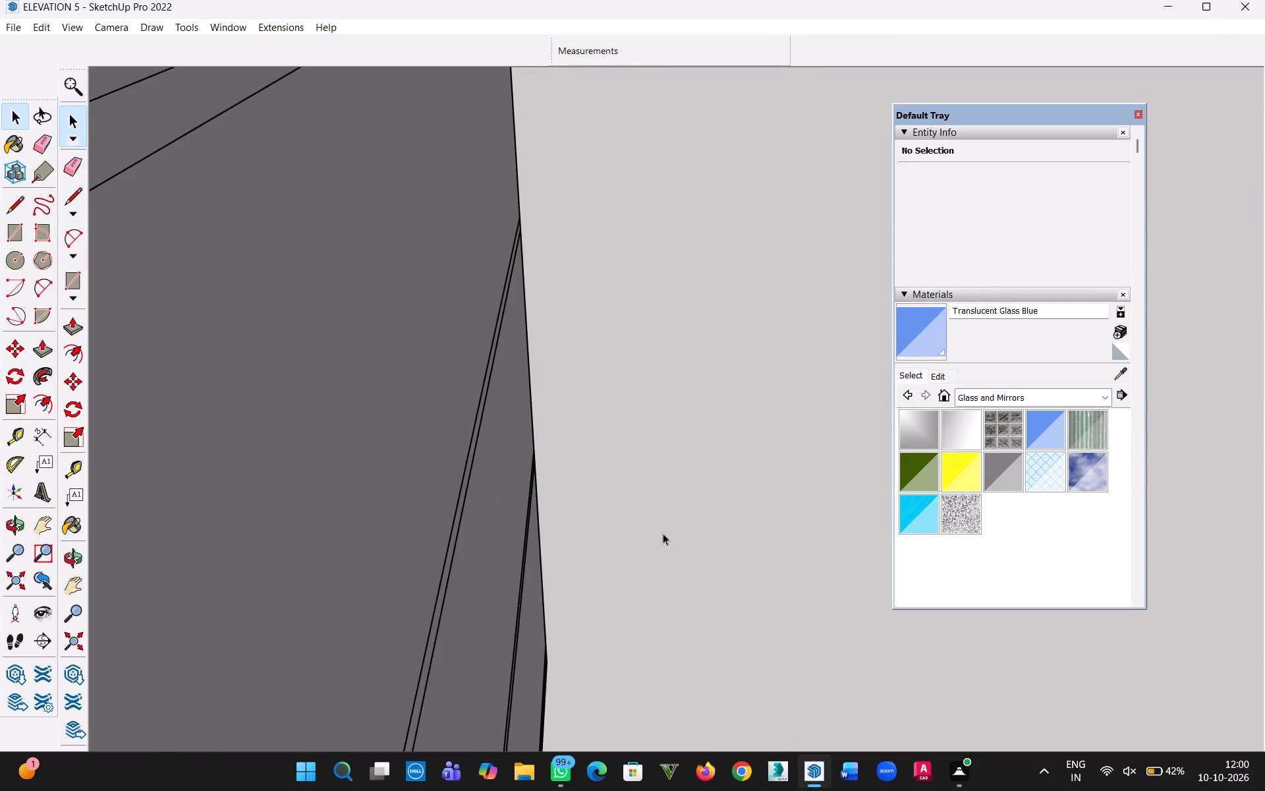
{"action": "scroll", "coordinate": [779, 546], "scroll_direction": "down", "scroll_amount": 7}
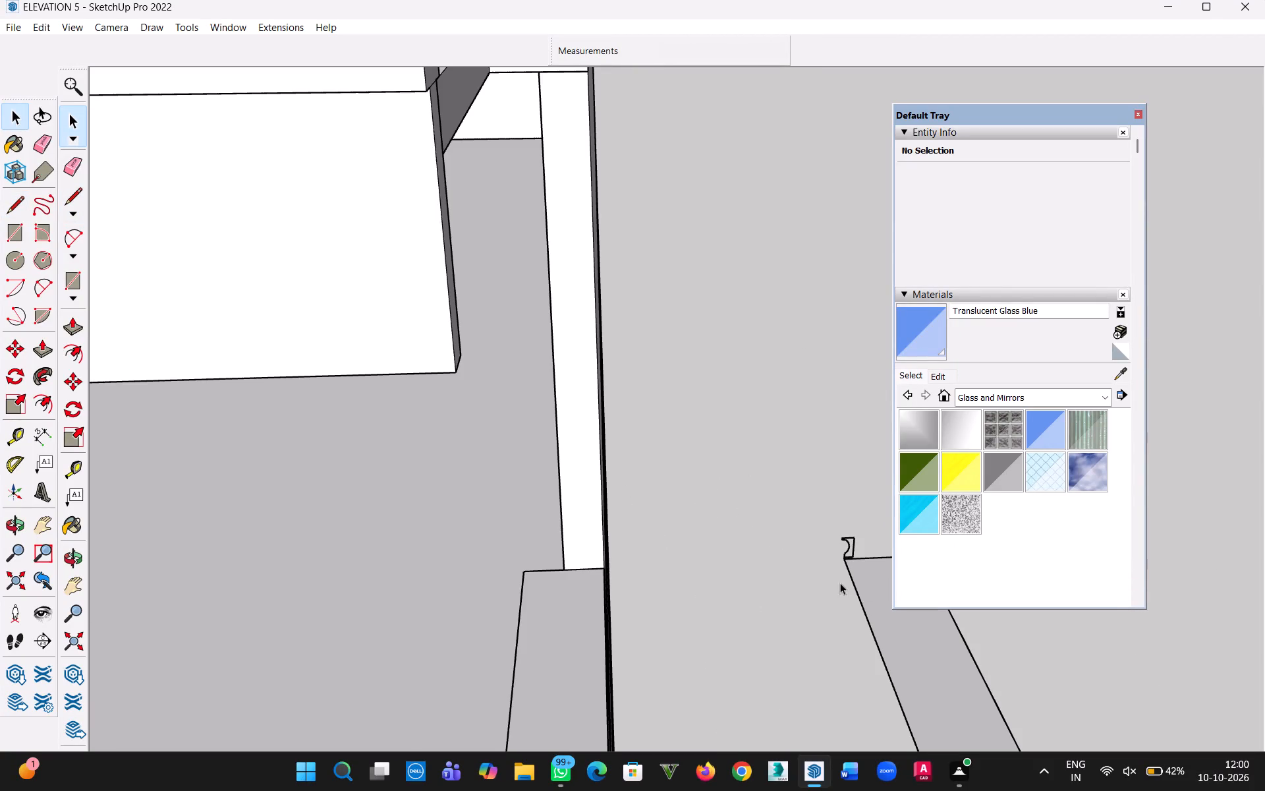
{"action": "key", "text": "h"}
{"action": "left_click_drag", "start_coordinate": [831, 586], "coordinate": [678, 576]}
{"action": "scroll", "coordinate": [679, 575], "scroll_direction": "up", "scroll_amount": 4}
{"action": "scroll", "coordinate": [758, 547], "scroll_direction": "down", "scroll_amount": 2}
{"action": "left_click_drag", "start_coordinate": [757, 550], "coordinate": [648, 565]}
{"action": "scroll", "coordinate": [677, 527], "scroll_direction": "up", "scroll_amount": 3}
{"action": "scroll", "coordinate": [777, 500], "scroll_direction": "down", "scroll_amount": 2}
{"action": "left_click_drag", "start_coordinate": [810, 533], "coordinate": [491, 589]}
{"action": "left_click", "coordinate": [1134, 115]}
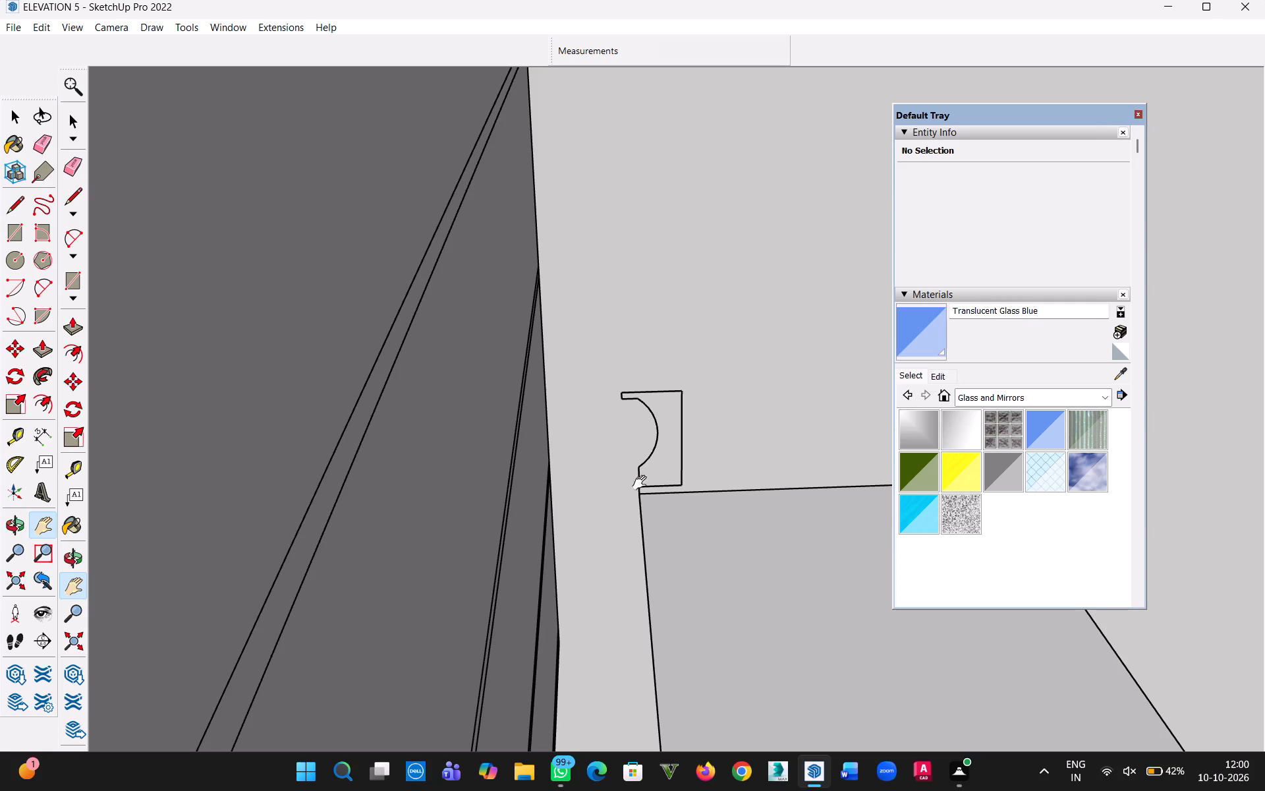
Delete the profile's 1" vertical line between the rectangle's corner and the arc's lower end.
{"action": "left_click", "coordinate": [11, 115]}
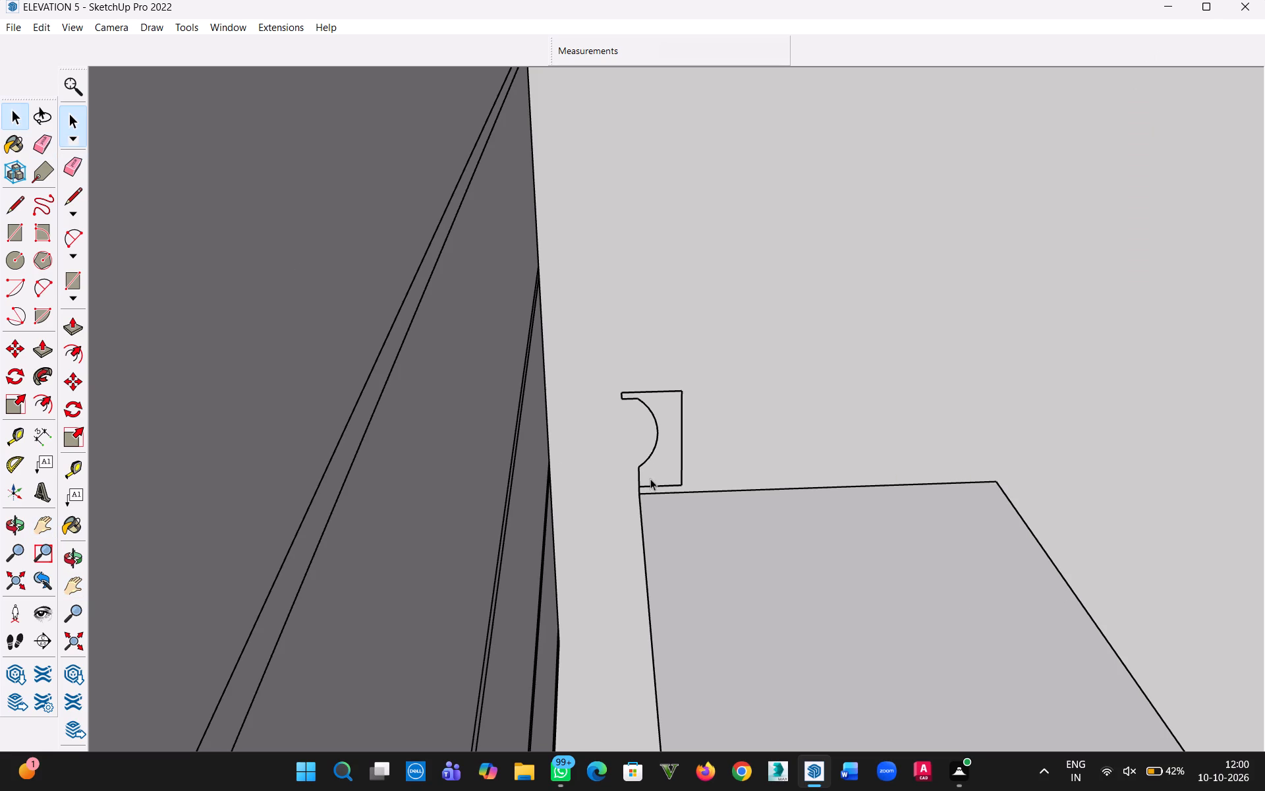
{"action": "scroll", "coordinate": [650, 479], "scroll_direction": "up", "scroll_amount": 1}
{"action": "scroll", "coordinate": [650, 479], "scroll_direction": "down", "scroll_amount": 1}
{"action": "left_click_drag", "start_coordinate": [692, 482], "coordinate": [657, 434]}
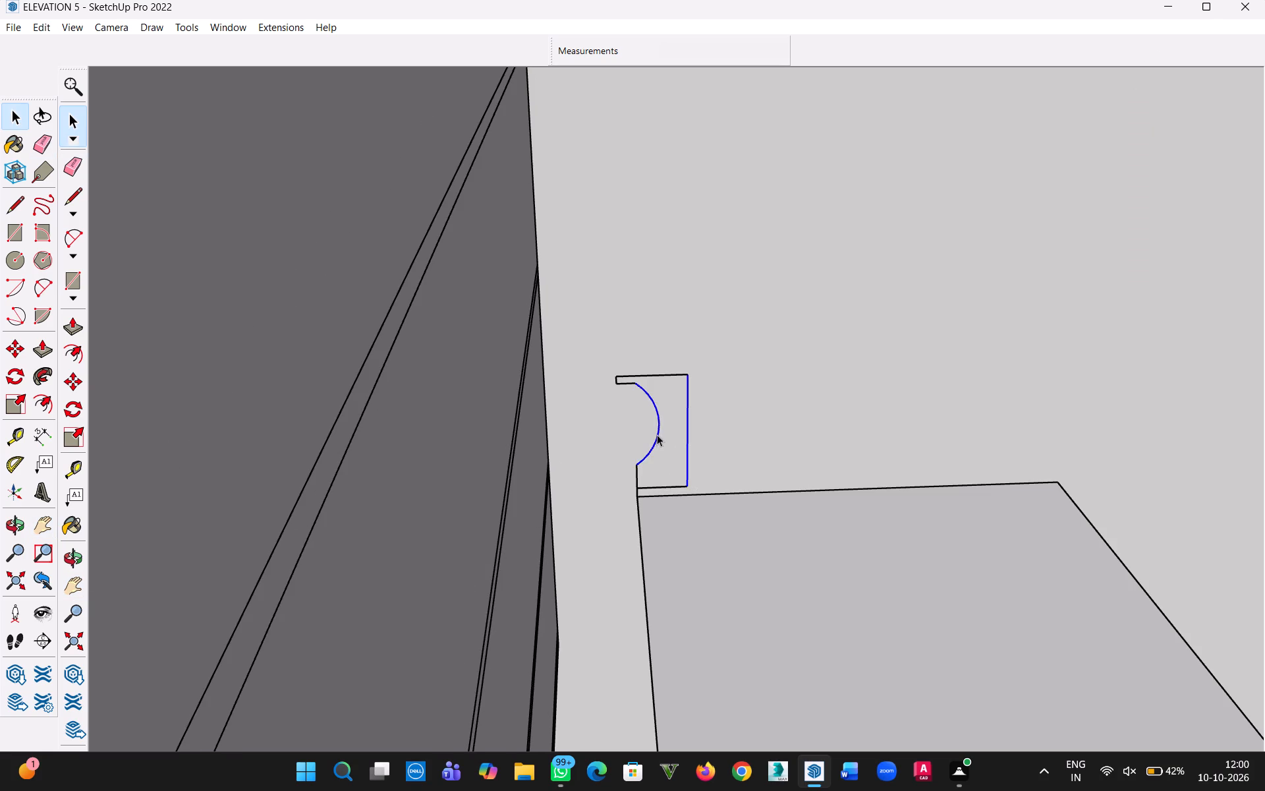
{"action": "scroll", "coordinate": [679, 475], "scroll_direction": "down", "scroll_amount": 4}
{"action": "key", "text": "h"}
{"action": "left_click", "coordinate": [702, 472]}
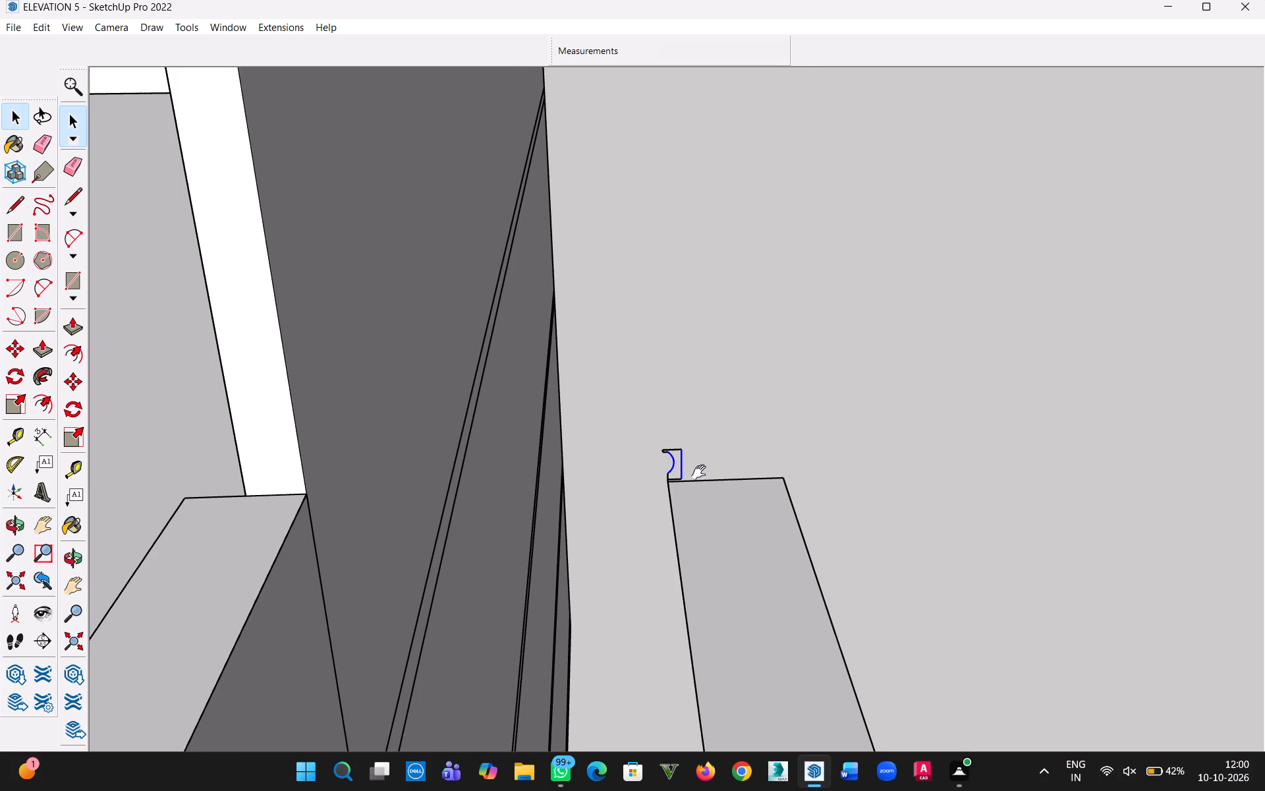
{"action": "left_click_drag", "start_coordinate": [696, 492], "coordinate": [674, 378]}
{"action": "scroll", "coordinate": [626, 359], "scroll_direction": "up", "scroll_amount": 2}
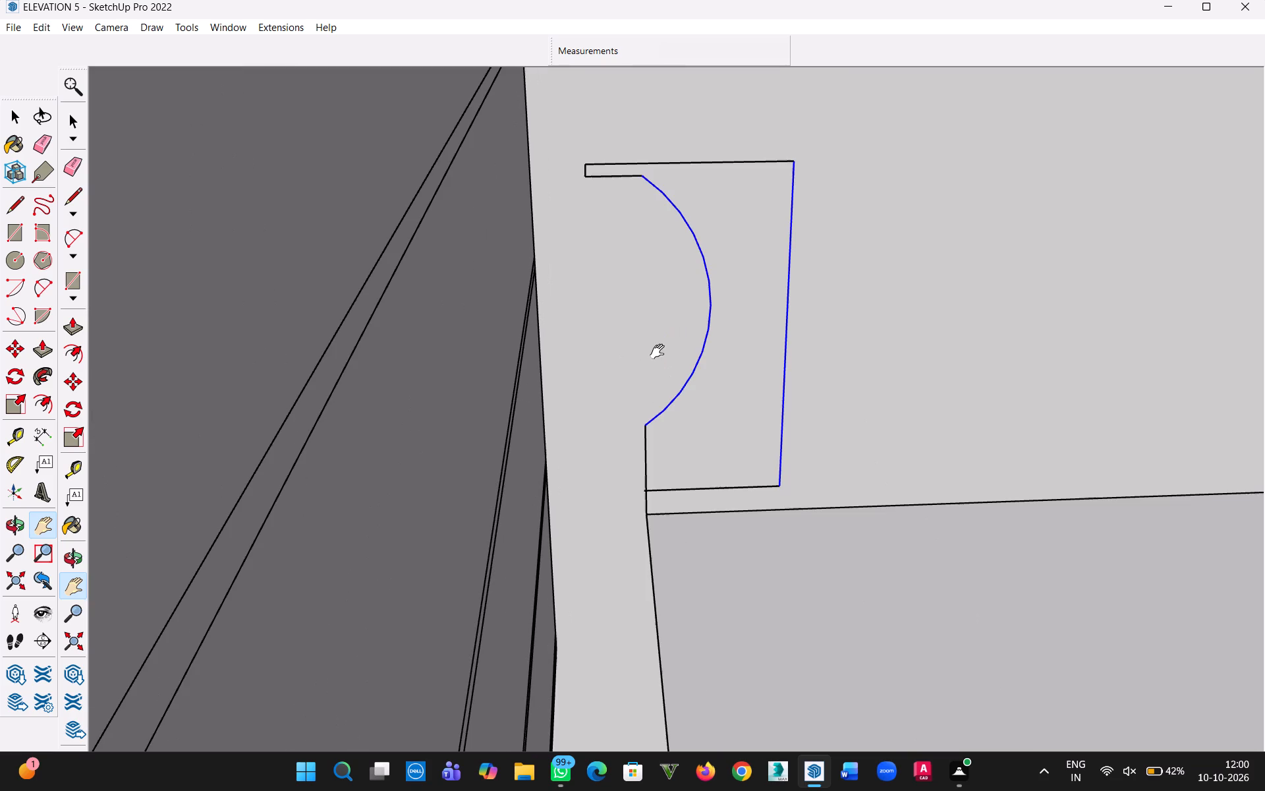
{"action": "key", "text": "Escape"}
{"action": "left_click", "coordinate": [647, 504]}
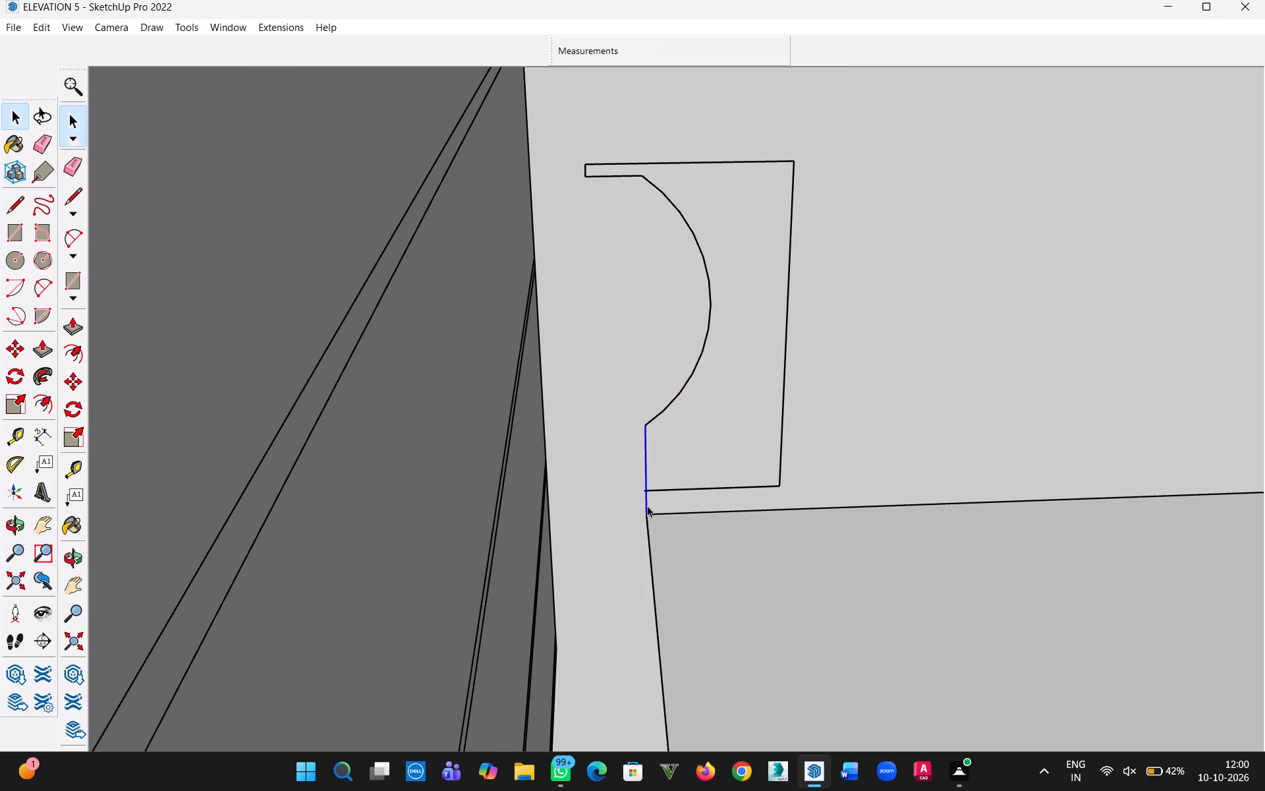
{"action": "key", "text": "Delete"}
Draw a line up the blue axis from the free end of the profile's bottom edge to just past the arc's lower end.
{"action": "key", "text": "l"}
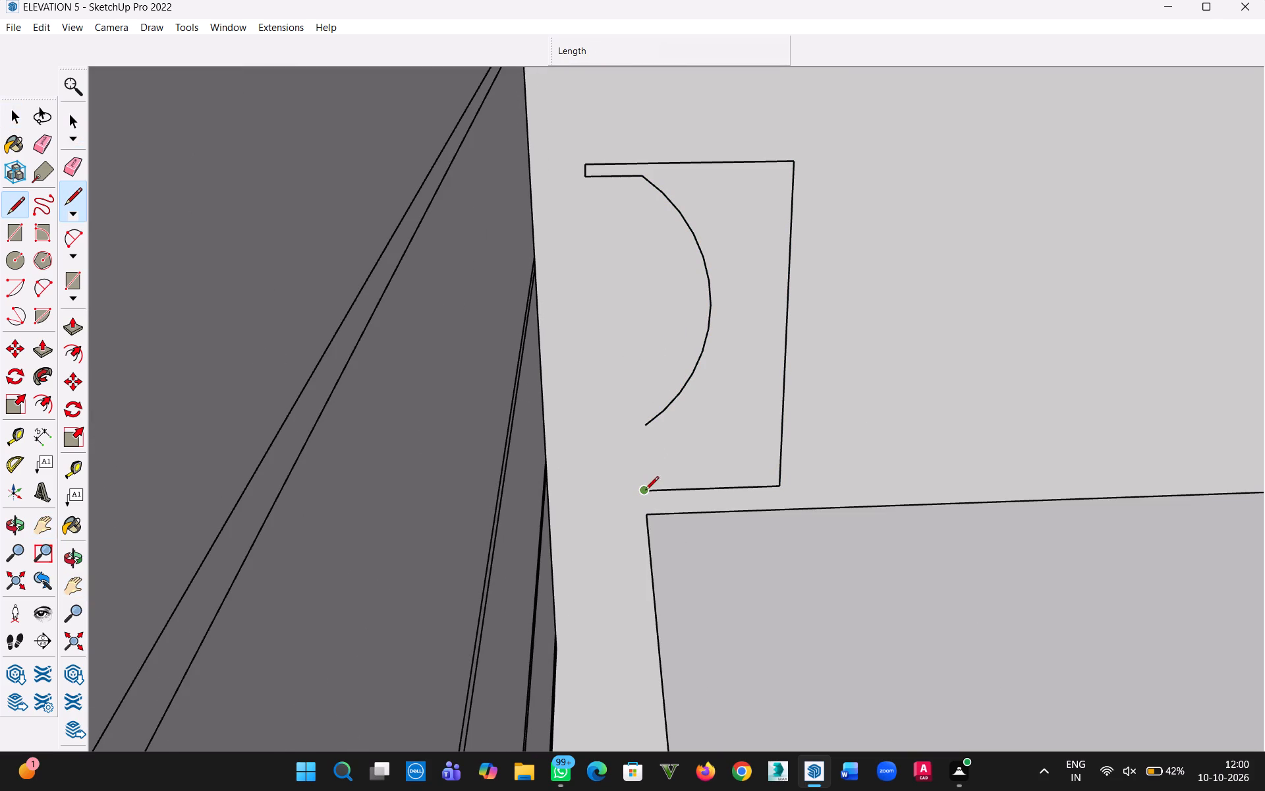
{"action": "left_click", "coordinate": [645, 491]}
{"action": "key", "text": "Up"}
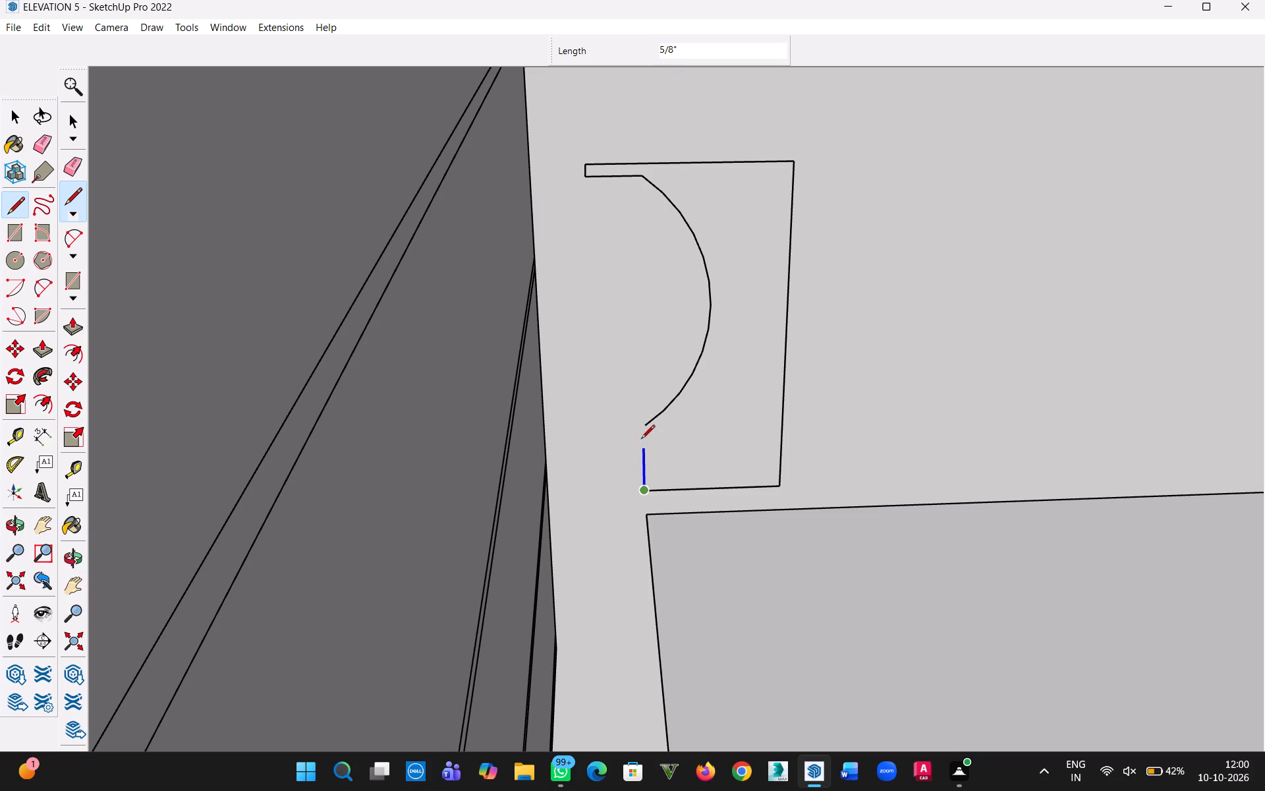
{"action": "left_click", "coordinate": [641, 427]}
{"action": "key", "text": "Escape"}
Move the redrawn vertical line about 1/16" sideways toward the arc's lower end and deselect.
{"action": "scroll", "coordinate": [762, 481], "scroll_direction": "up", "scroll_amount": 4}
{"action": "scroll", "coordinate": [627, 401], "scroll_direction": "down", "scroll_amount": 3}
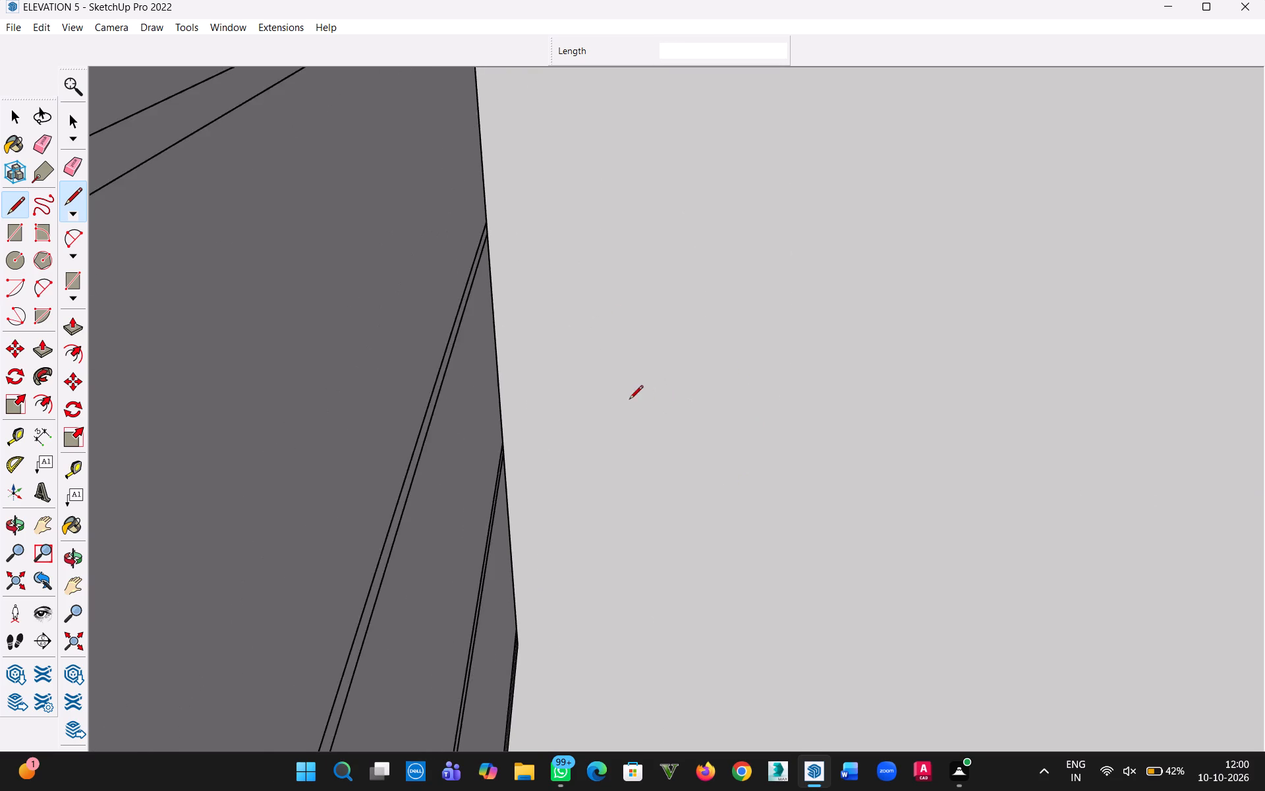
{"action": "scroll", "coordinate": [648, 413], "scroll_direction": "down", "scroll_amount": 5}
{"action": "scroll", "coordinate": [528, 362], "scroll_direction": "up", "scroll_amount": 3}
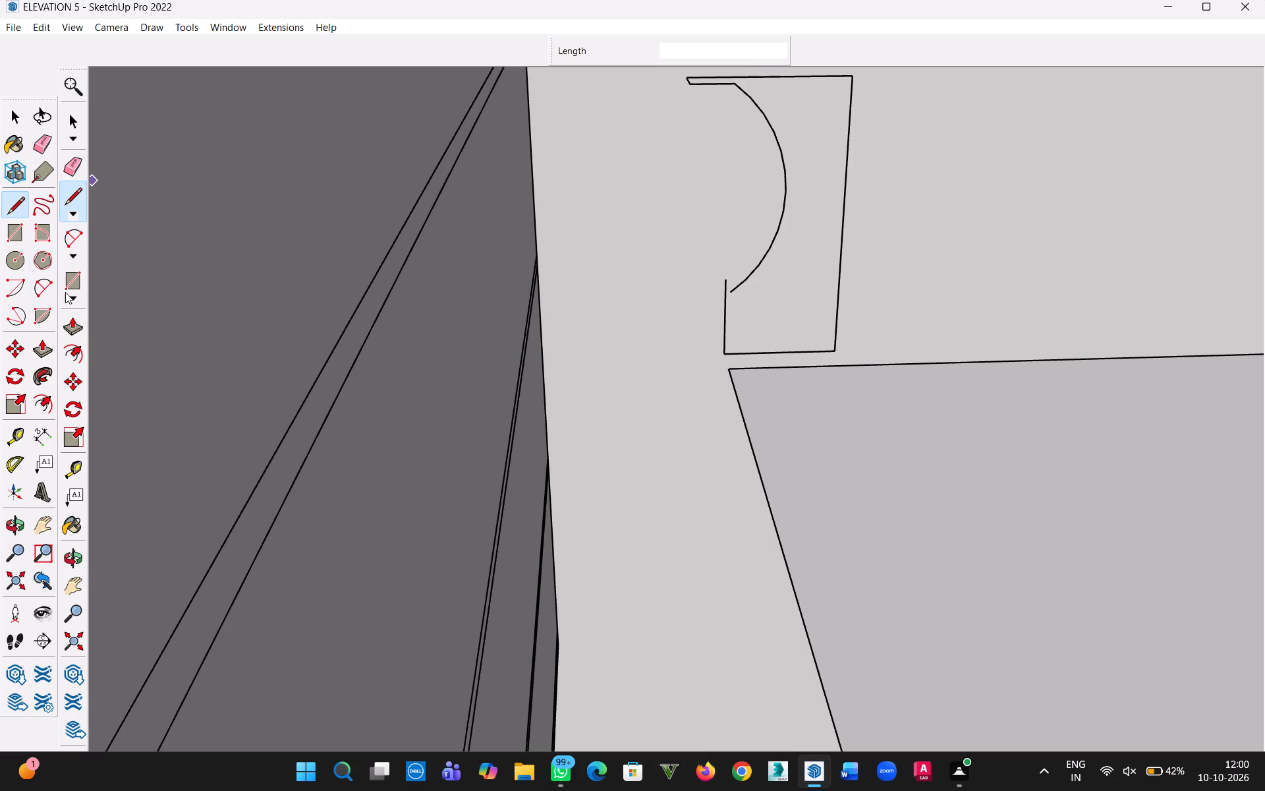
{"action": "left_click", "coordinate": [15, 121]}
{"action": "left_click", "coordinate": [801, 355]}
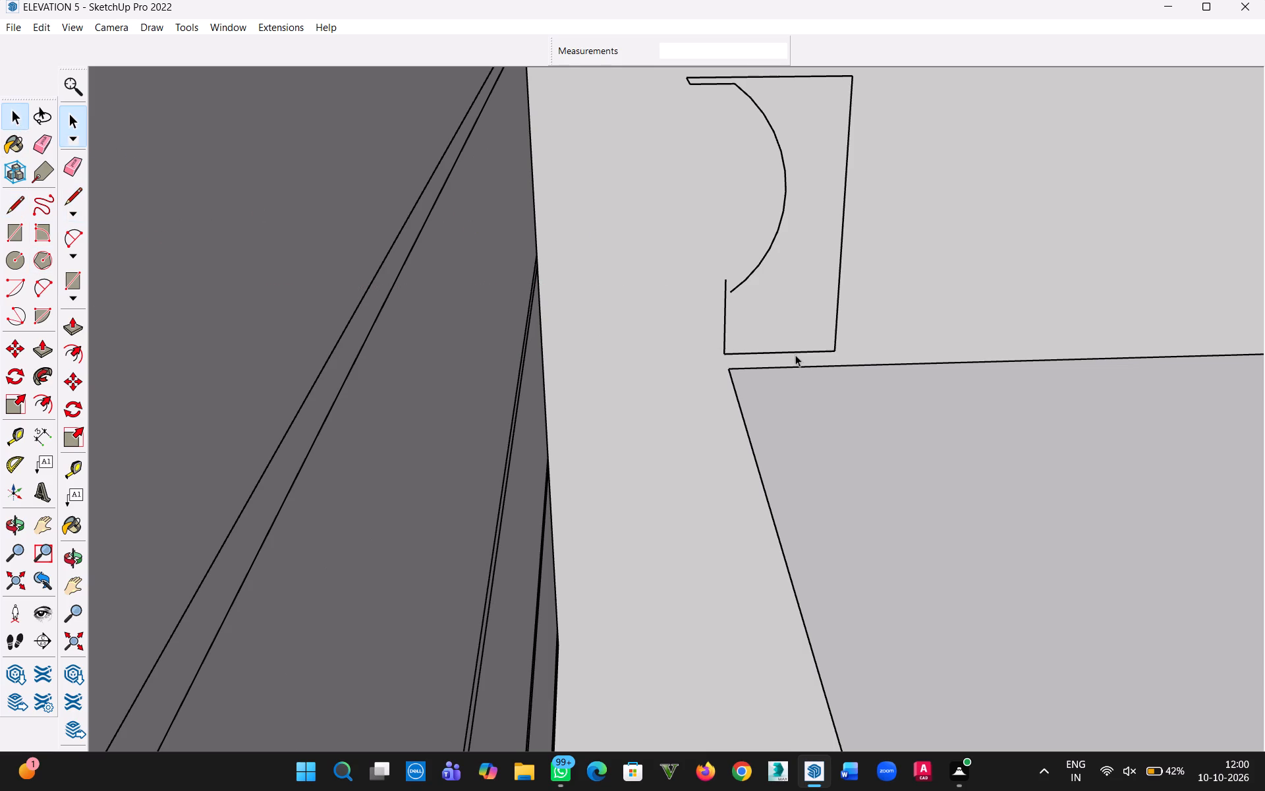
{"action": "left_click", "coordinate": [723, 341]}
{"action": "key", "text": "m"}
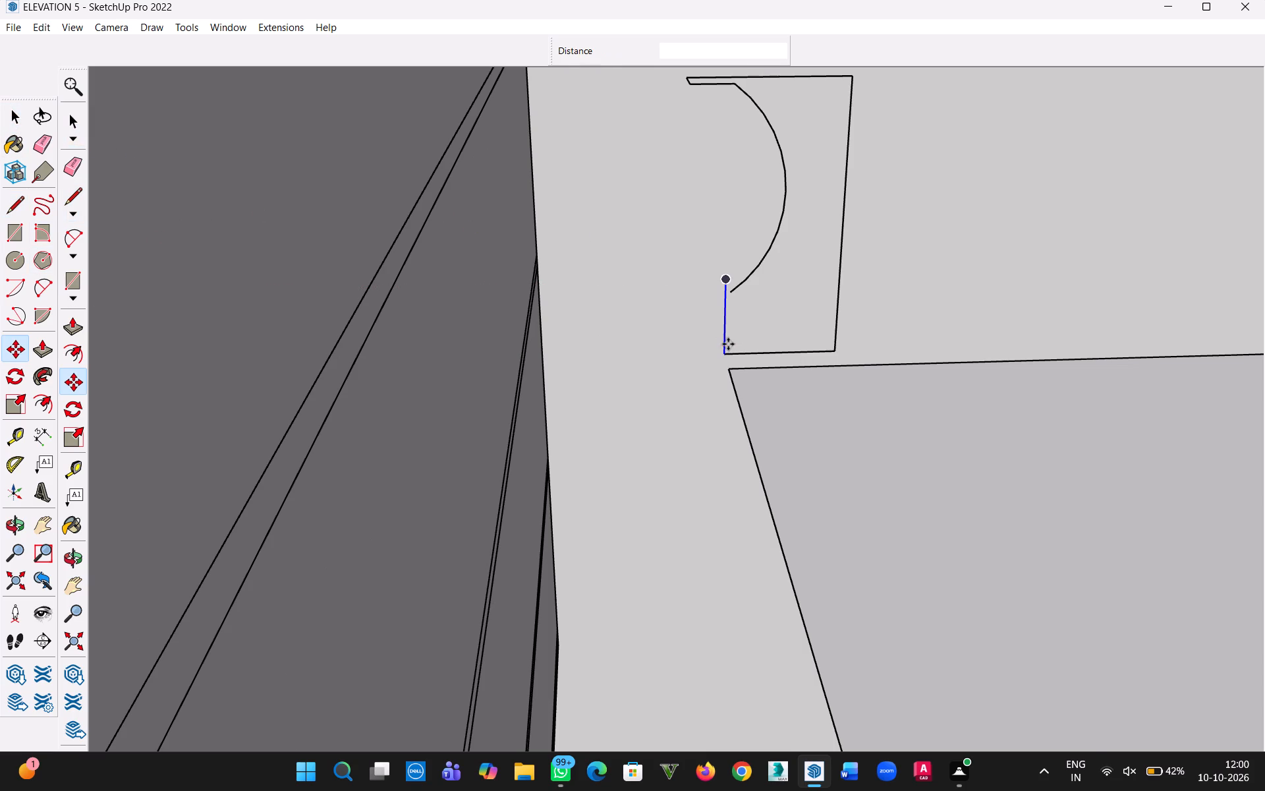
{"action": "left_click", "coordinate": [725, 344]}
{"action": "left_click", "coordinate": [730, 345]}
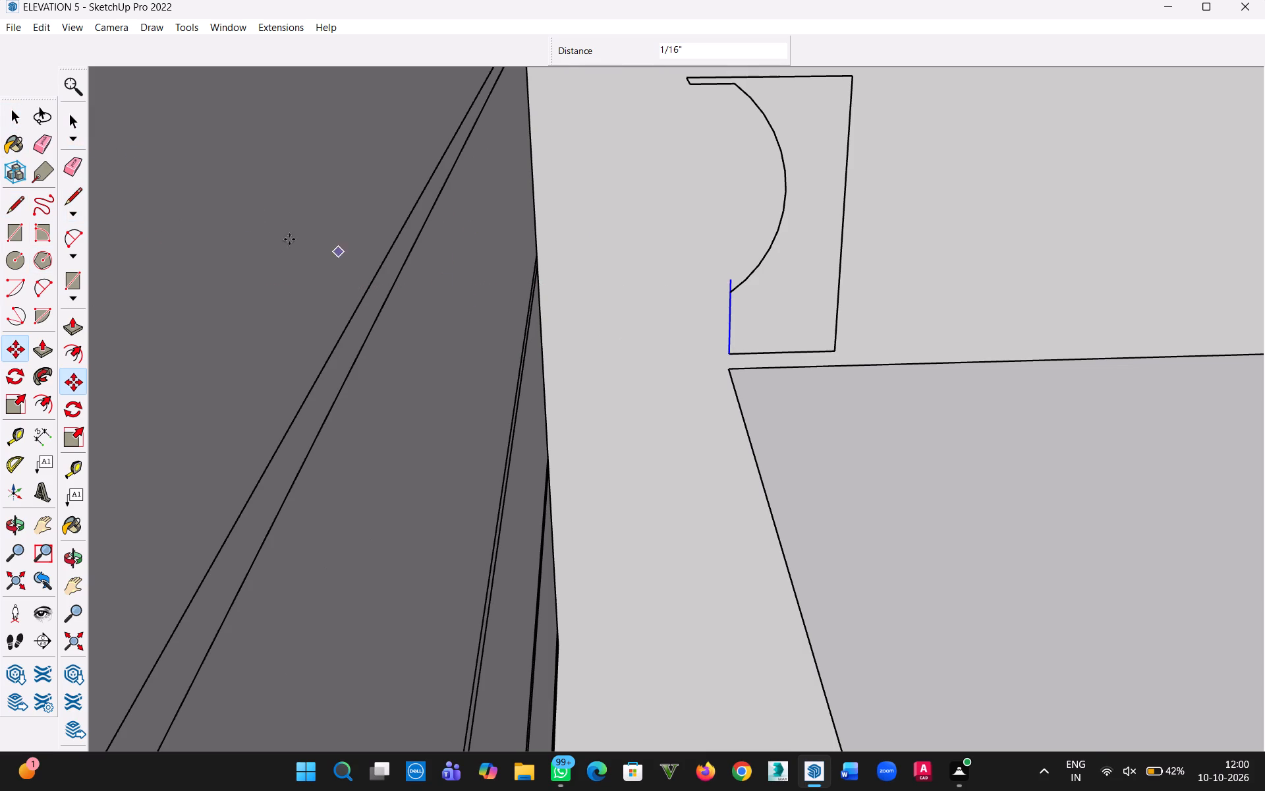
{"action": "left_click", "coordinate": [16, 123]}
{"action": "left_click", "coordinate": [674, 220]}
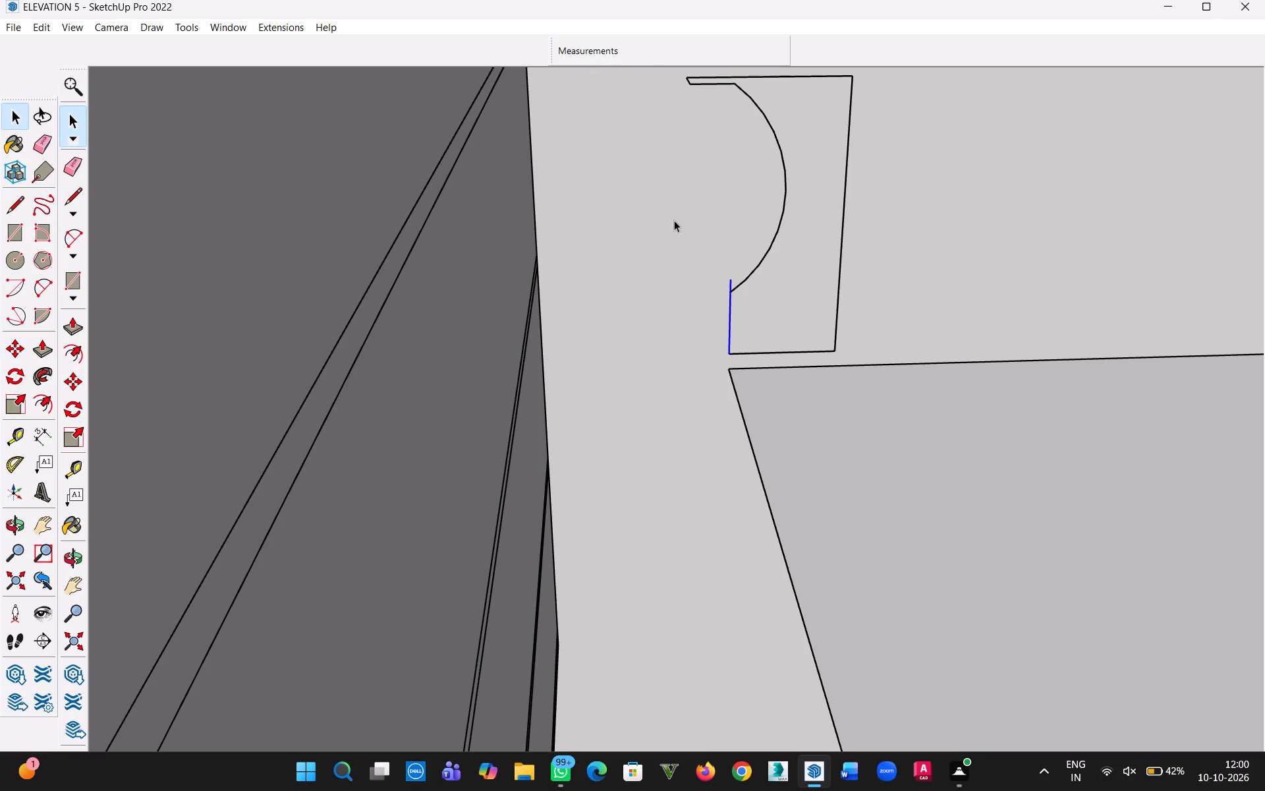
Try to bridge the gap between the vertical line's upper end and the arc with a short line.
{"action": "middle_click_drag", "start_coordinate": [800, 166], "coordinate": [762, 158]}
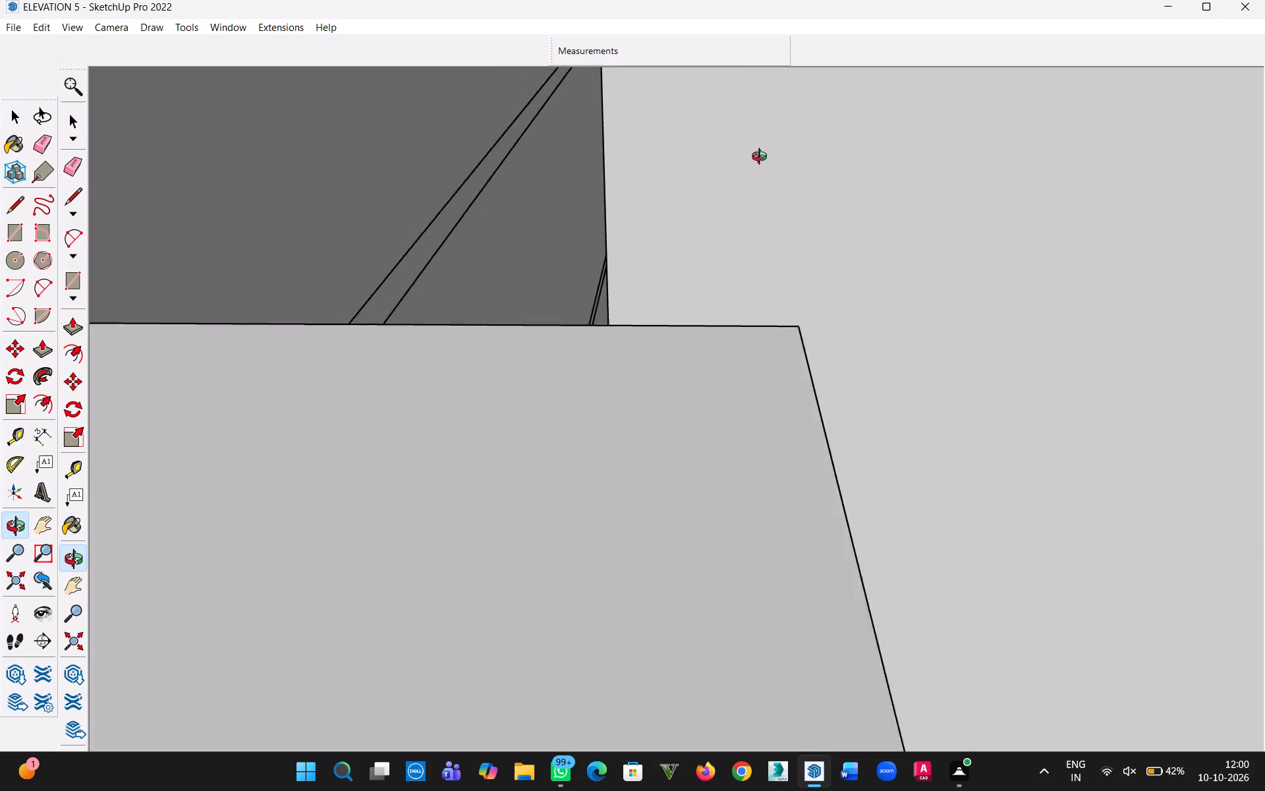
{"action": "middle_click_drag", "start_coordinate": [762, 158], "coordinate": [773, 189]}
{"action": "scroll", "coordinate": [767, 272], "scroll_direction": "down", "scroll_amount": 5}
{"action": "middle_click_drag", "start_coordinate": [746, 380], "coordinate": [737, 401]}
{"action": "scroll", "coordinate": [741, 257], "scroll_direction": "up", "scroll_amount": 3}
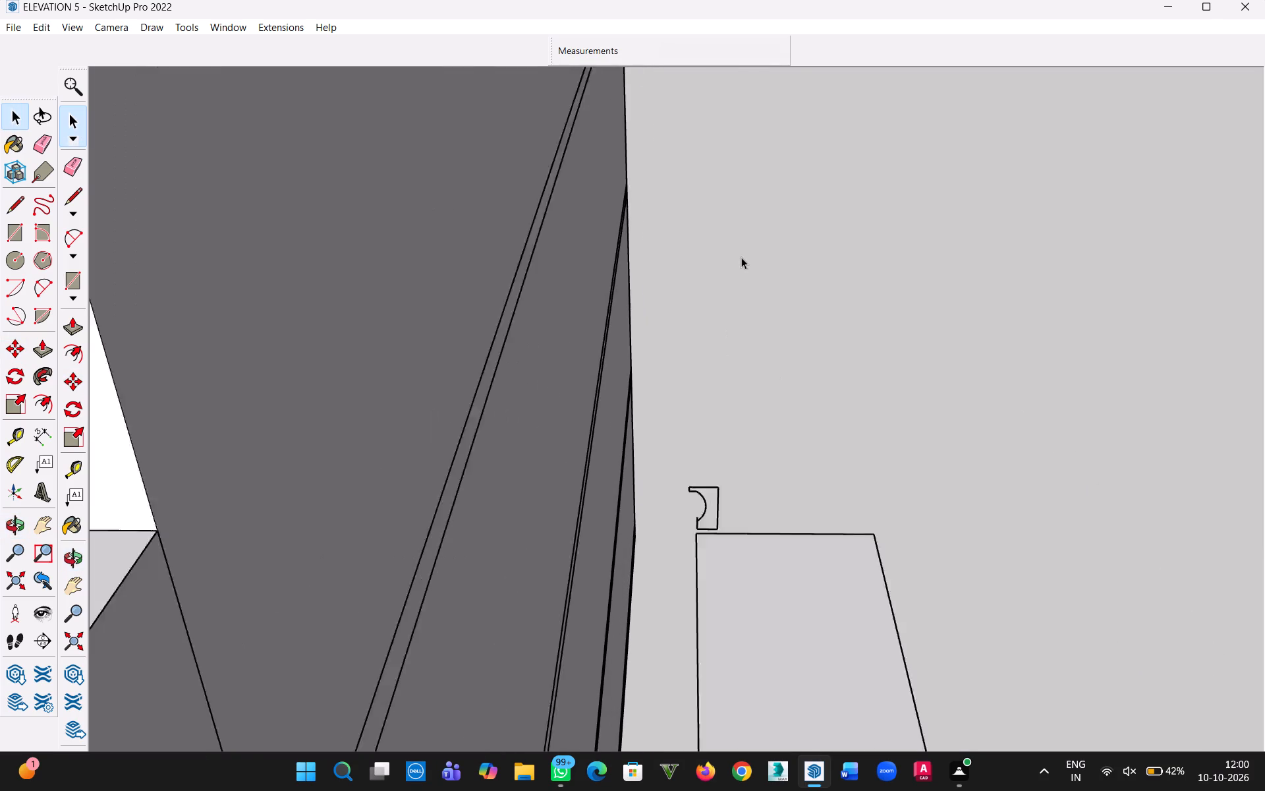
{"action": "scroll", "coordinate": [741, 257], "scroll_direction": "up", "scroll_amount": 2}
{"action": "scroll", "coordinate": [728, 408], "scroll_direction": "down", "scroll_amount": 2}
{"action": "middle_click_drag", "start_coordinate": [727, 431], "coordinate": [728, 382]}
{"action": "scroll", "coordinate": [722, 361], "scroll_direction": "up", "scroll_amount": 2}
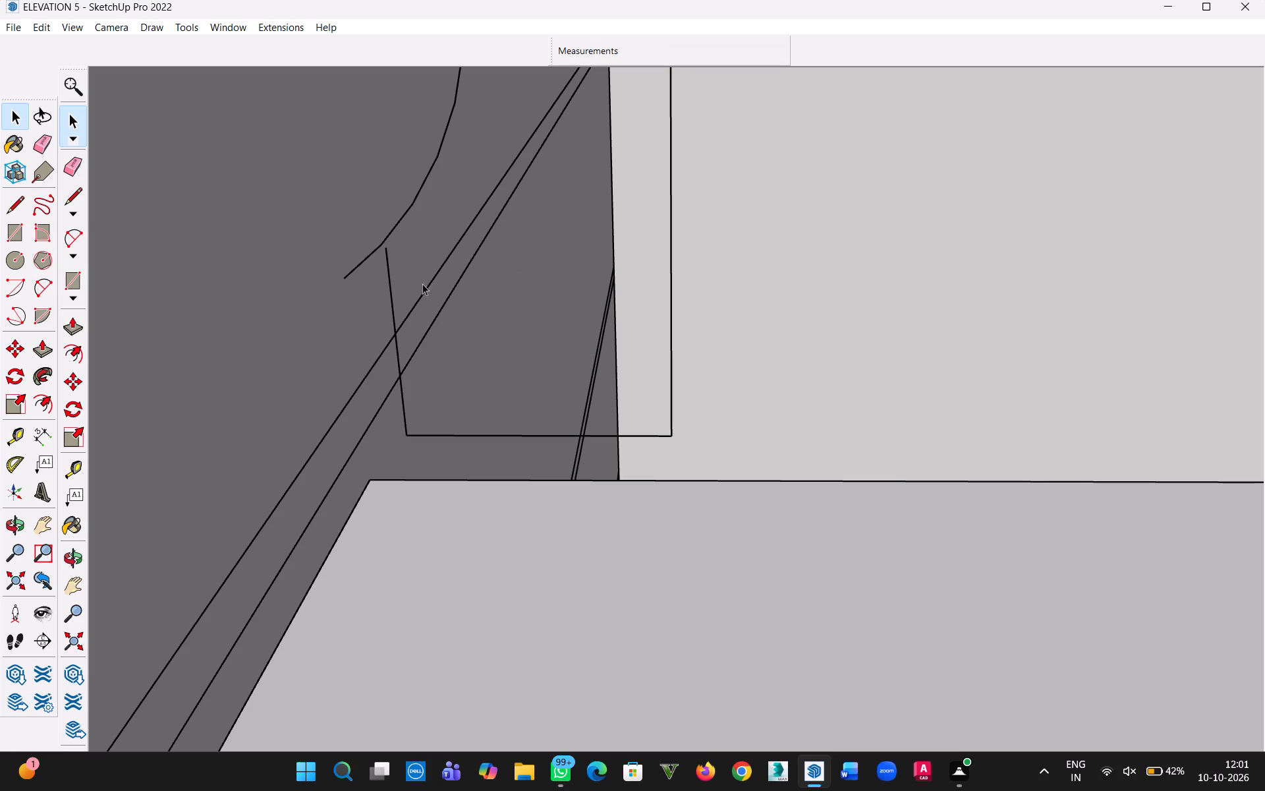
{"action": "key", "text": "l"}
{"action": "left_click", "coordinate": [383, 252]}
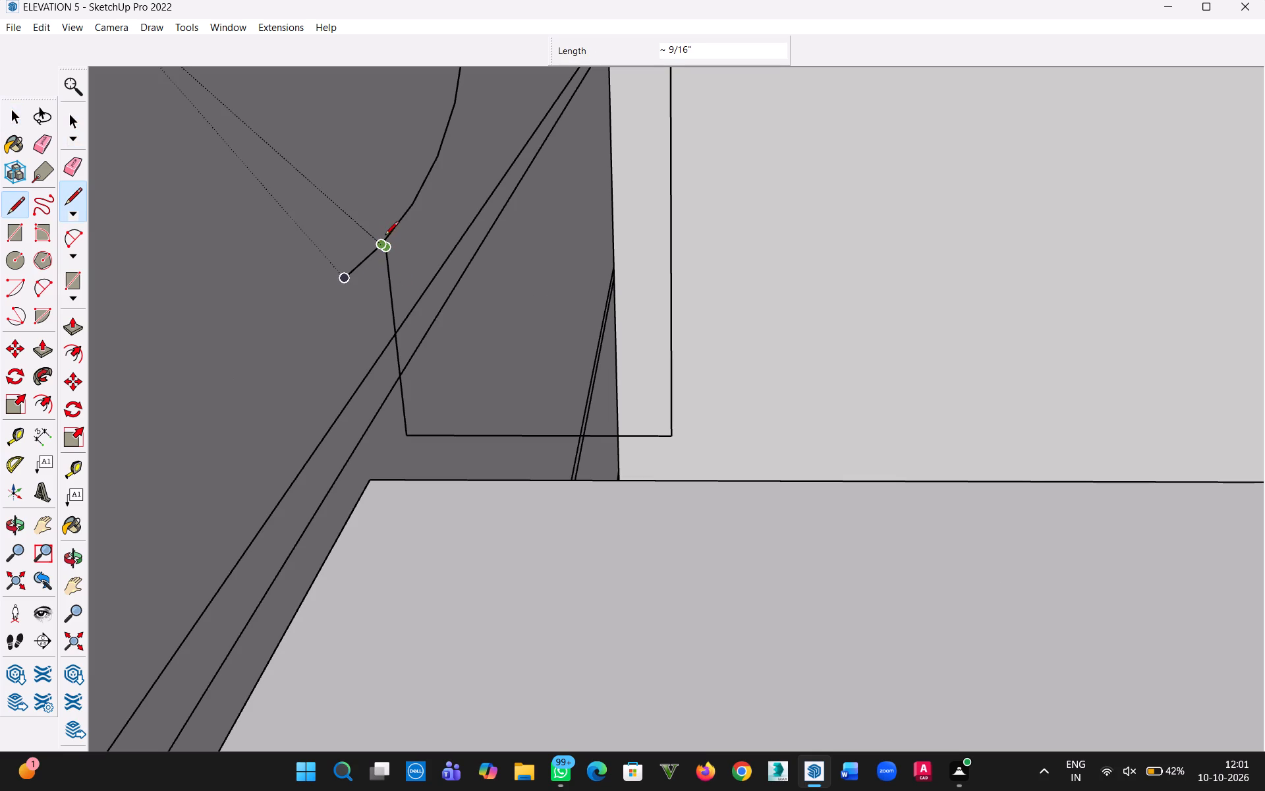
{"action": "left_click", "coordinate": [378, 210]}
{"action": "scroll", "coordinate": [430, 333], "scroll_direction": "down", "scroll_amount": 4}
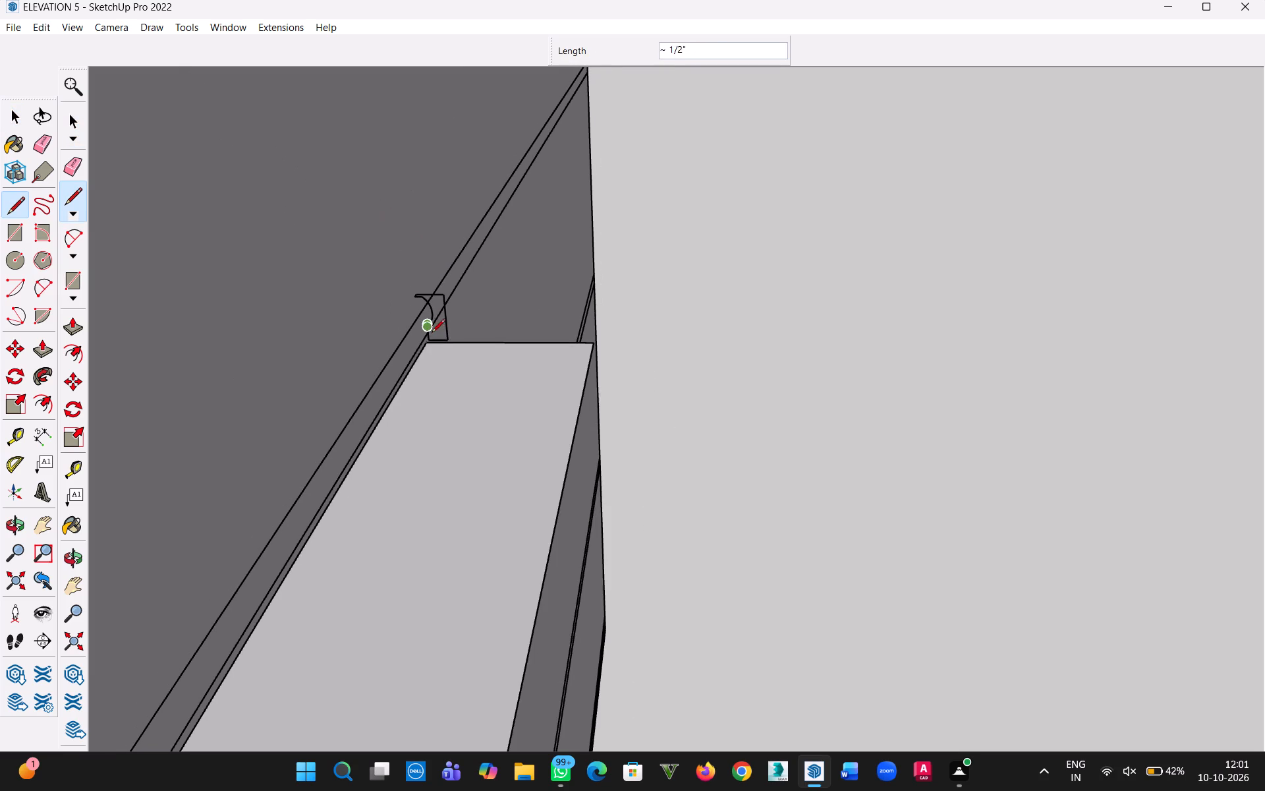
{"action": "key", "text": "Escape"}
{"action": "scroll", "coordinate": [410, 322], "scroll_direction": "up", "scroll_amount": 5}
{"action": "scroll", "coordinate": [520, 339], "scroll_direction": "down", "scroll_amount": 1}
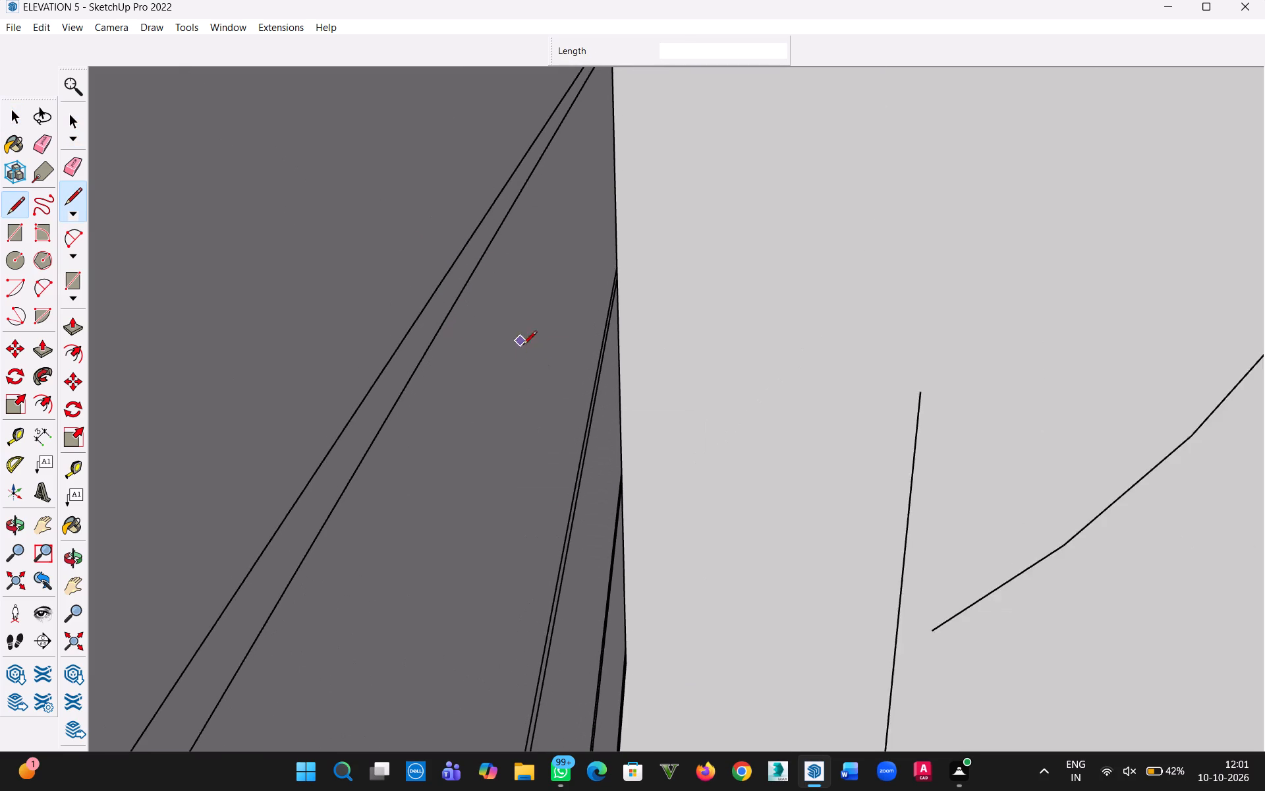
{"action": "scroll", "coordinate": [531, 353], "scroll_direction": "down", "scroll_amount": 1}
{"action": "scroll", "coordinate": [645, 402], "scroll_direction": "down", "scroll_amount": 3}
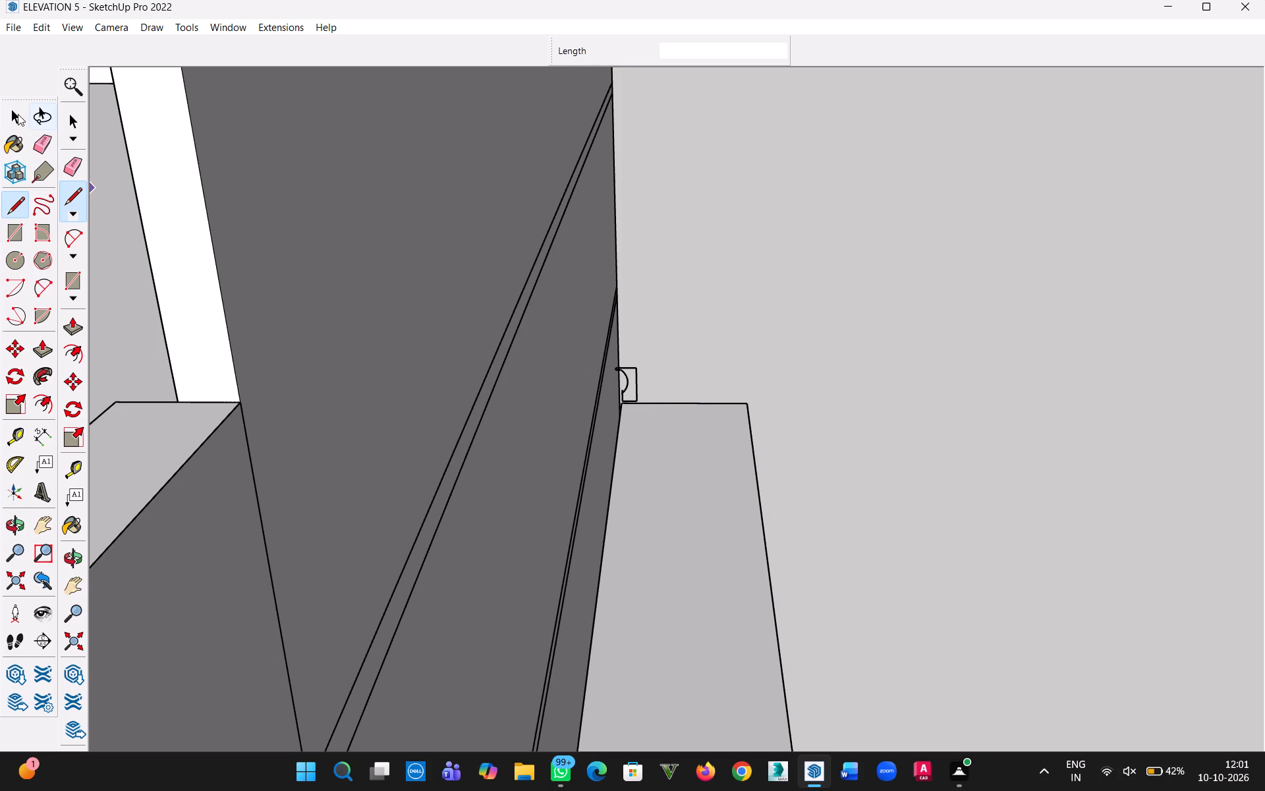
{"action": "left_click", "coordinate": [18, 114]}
Undo the drawing operations back through the arc and first vertical line, clearing the whole moulding profile from above the rectangle.
{"action": "middle_click_drag", "start_coordinate": [538, 338], "coordinate": [616, 427]}
{"action": "key", "text": "ctrl+z"}
{"action": "key", "text": "ctrl+z"}
{"action": "key", "text": "ctrl+z"}
{"action": "key", "text": "ctrl+z"}
{"action": "key", "text": "ctrl+z"}
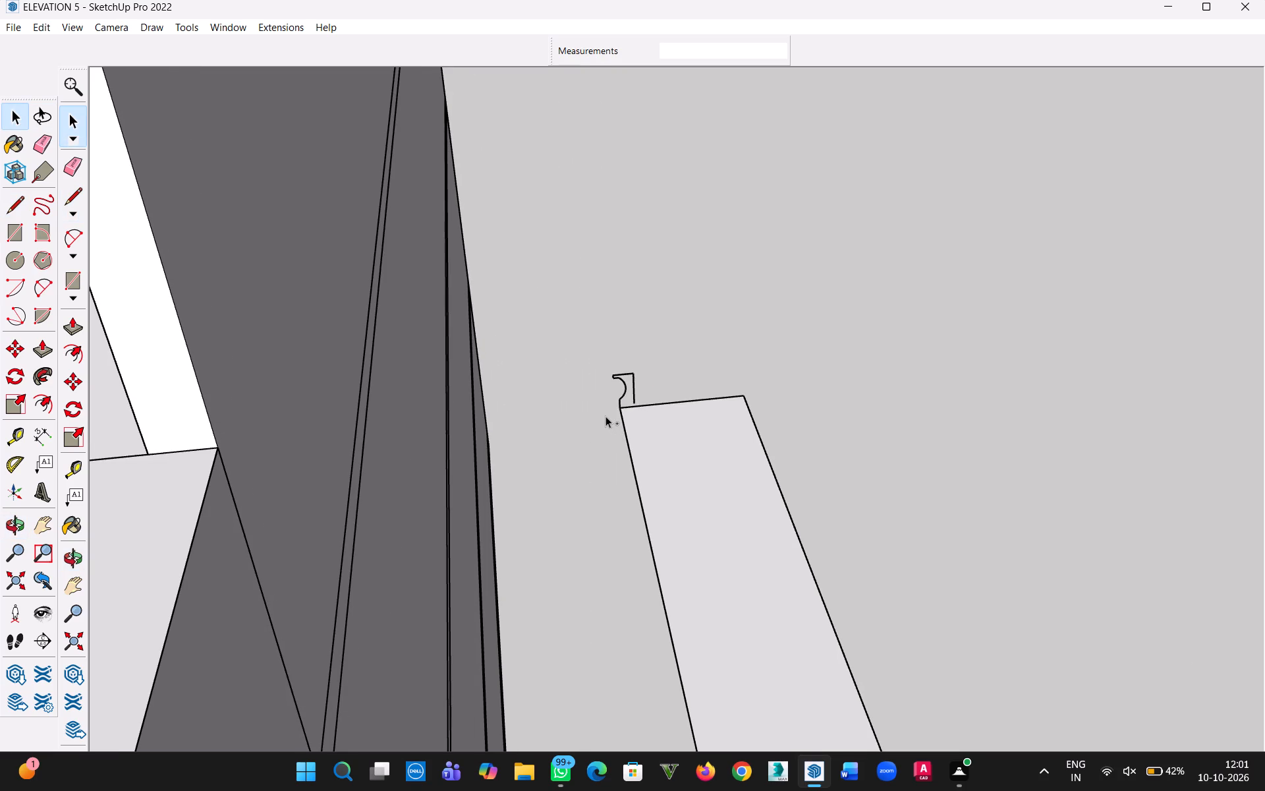
{"action": "key", "text": "ctrl+z"}
{"action": "key", "text": "ctrl+z"}
{"action": "key", "text": "ctrl+z"}
{"action": "key", "text": "ctrl+z"}
{"action": "key", "text": "ctrl+z"}
{"action": "key", "text": "ctrl+z"}
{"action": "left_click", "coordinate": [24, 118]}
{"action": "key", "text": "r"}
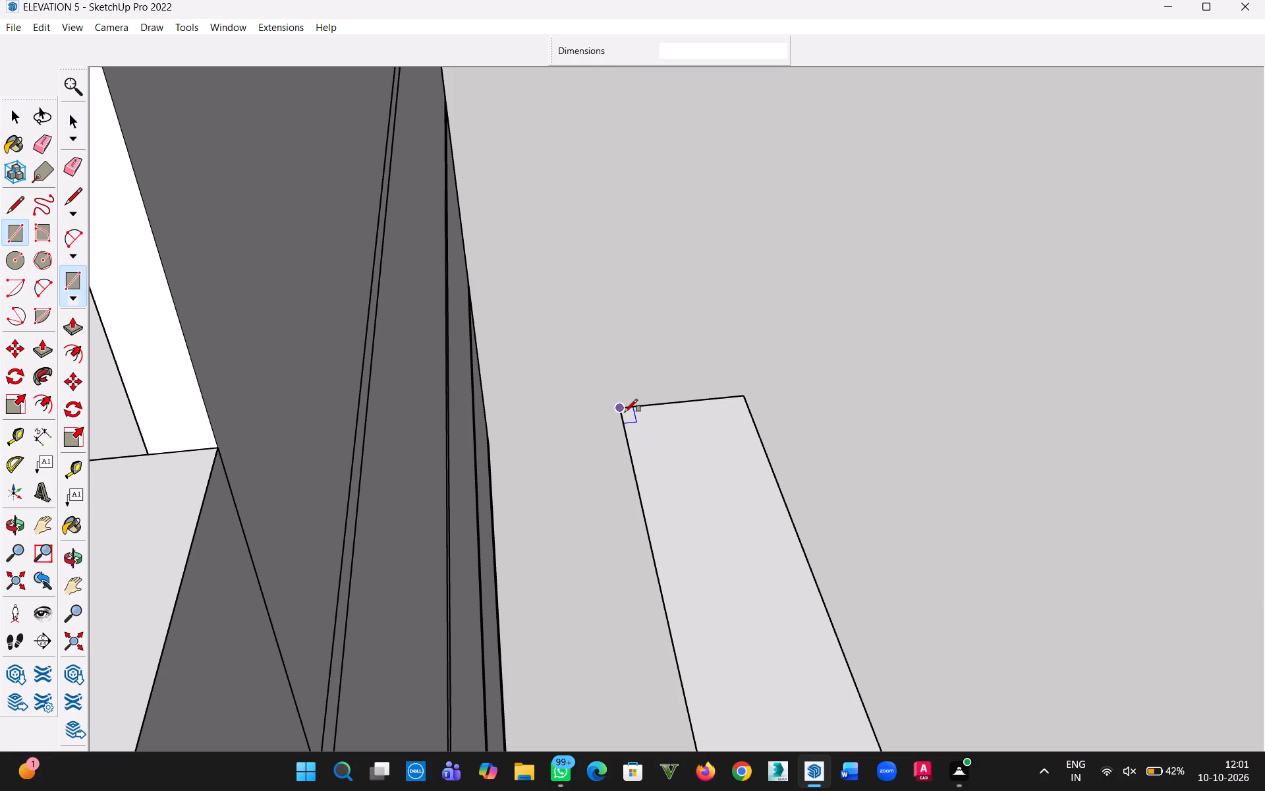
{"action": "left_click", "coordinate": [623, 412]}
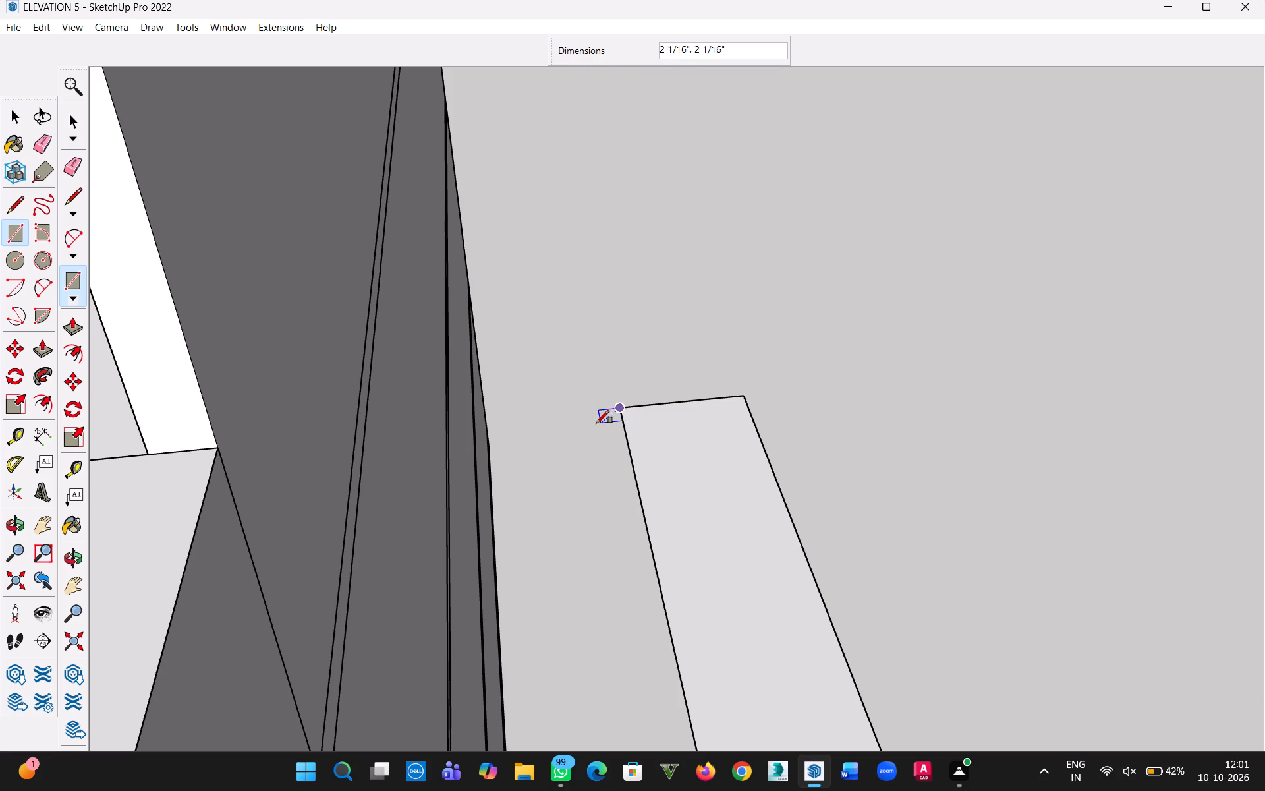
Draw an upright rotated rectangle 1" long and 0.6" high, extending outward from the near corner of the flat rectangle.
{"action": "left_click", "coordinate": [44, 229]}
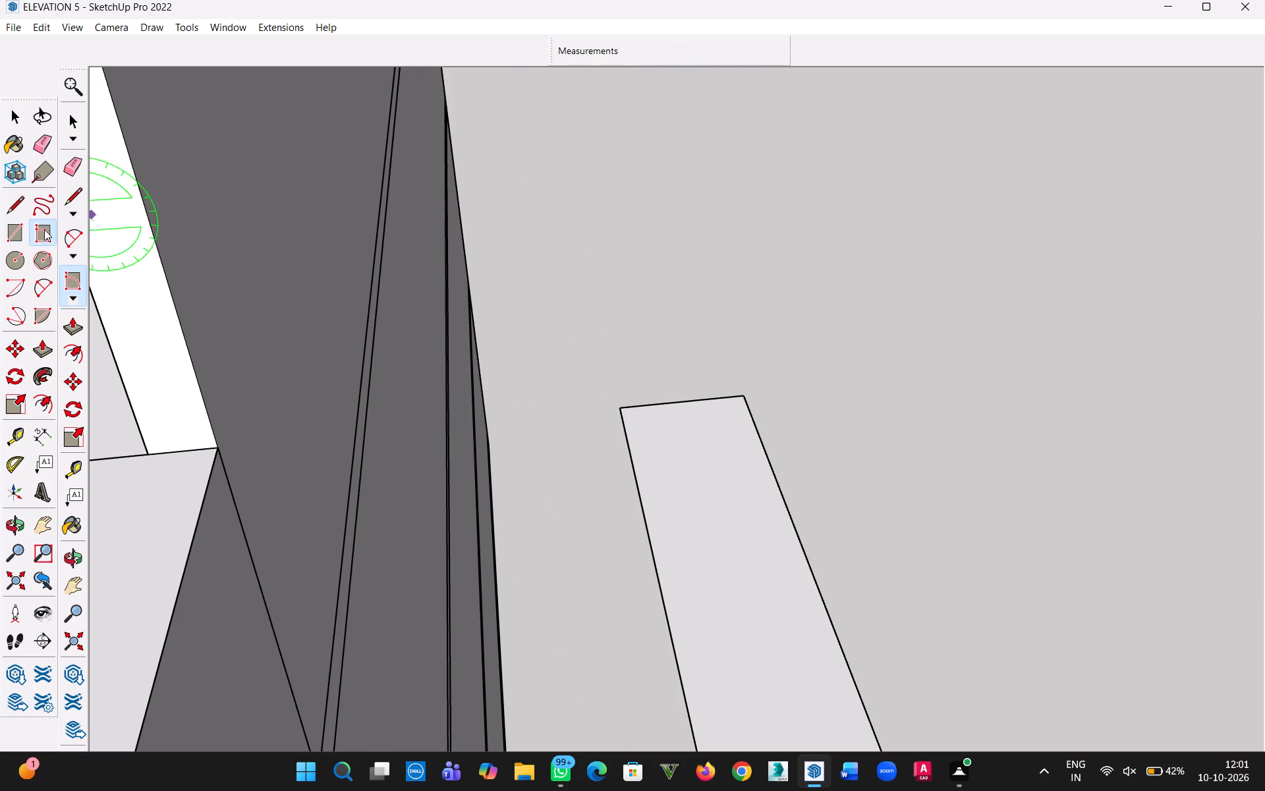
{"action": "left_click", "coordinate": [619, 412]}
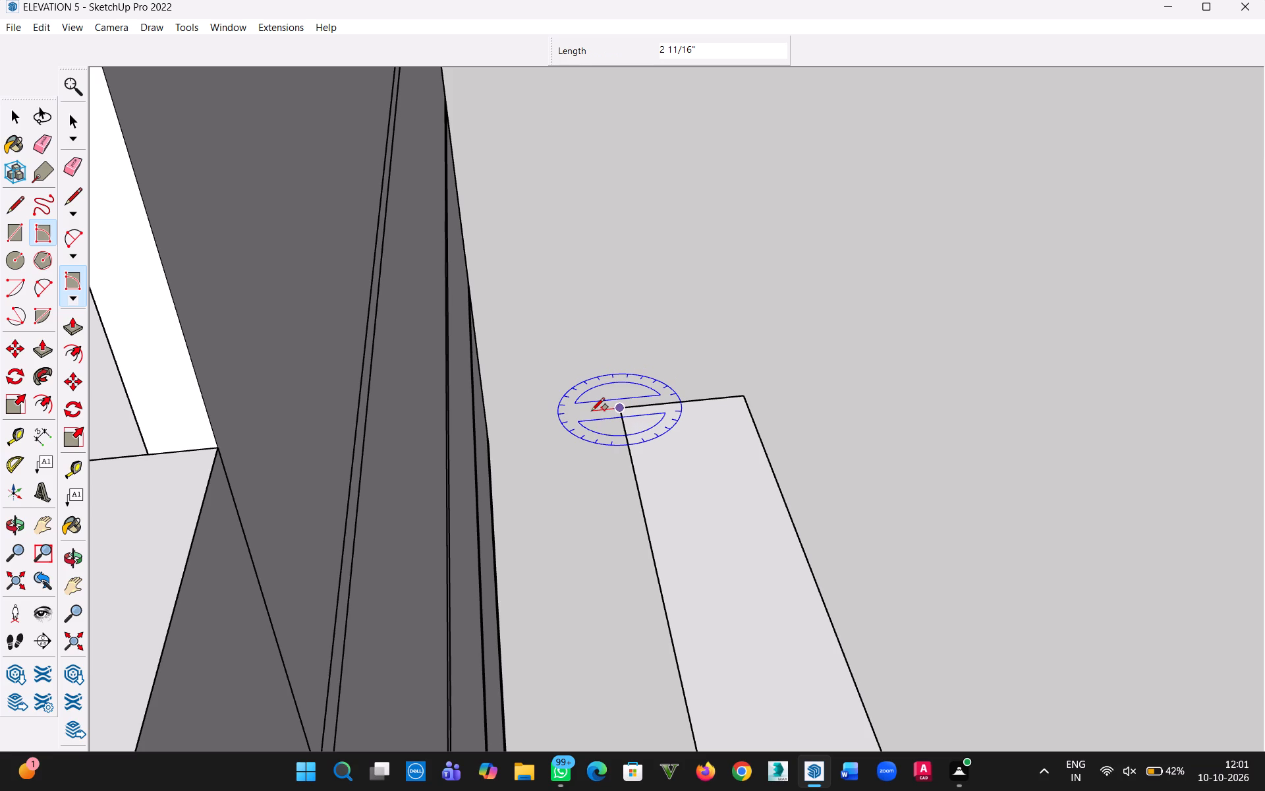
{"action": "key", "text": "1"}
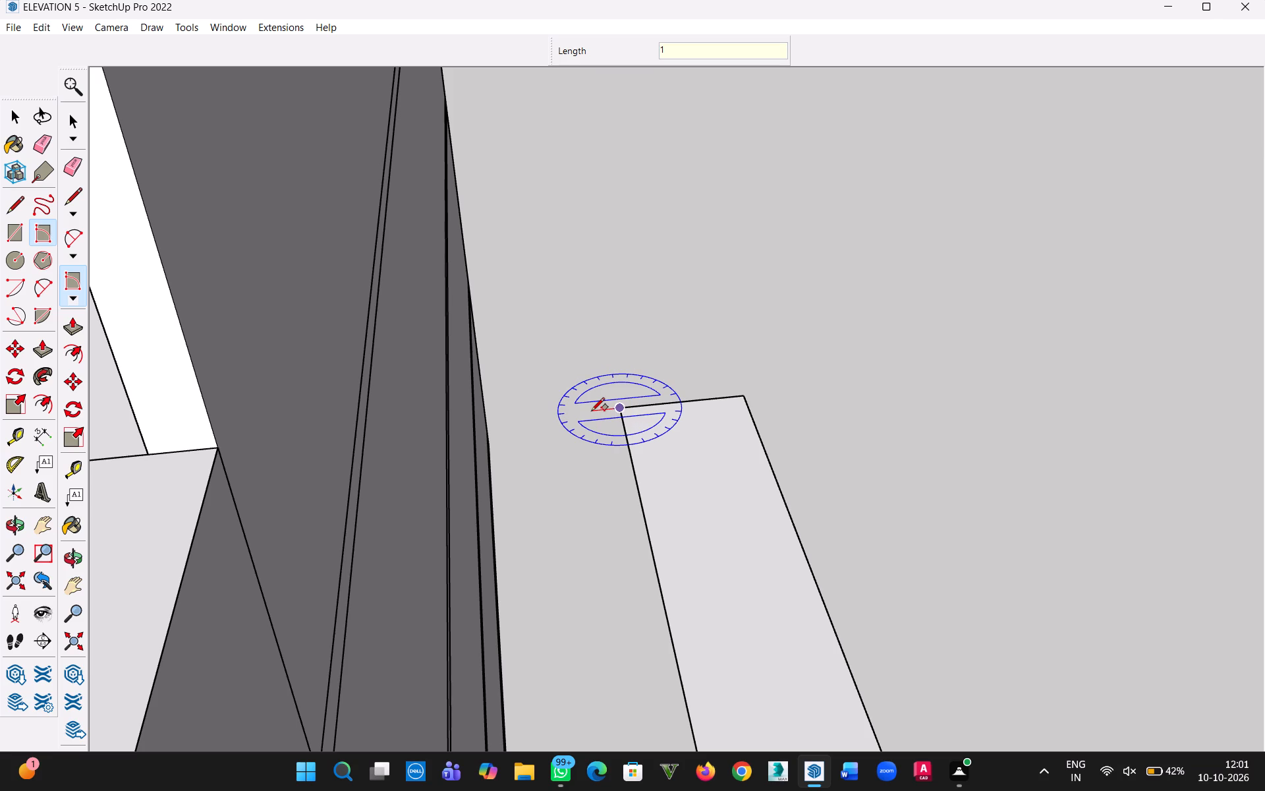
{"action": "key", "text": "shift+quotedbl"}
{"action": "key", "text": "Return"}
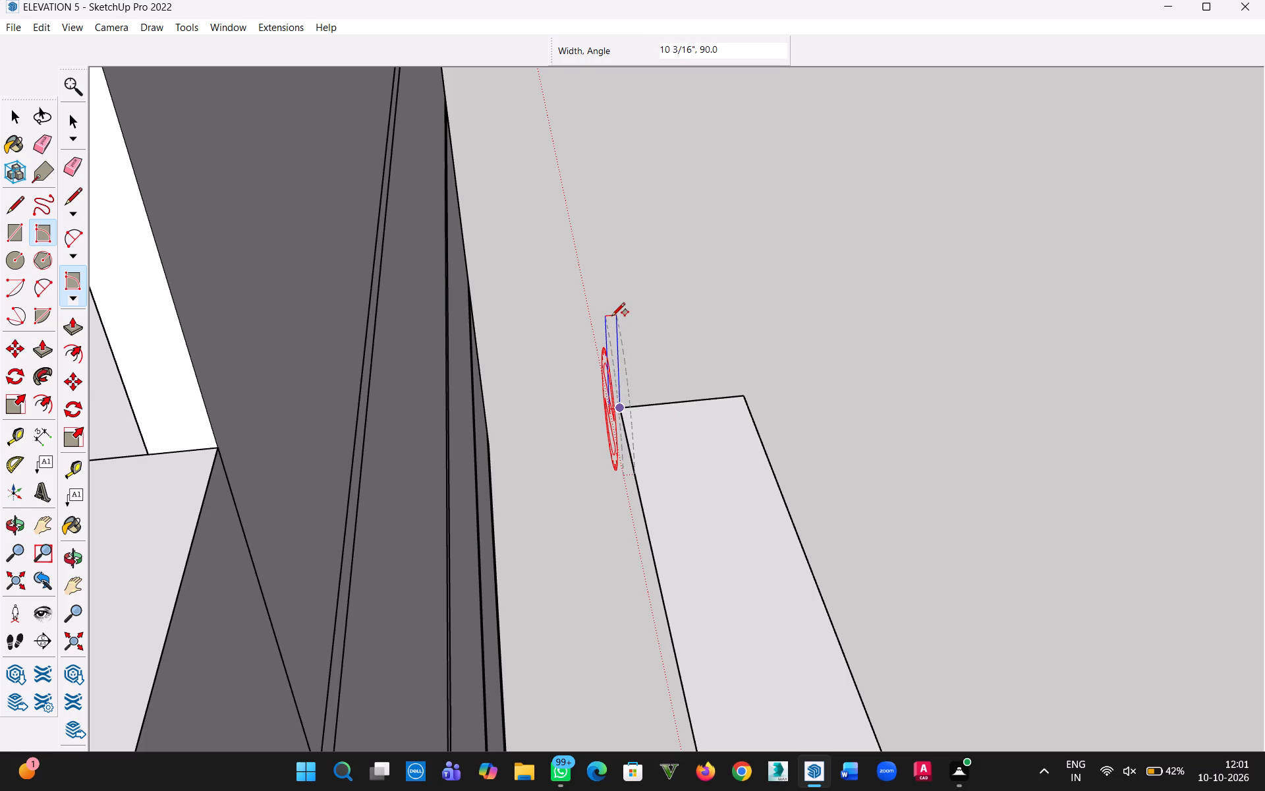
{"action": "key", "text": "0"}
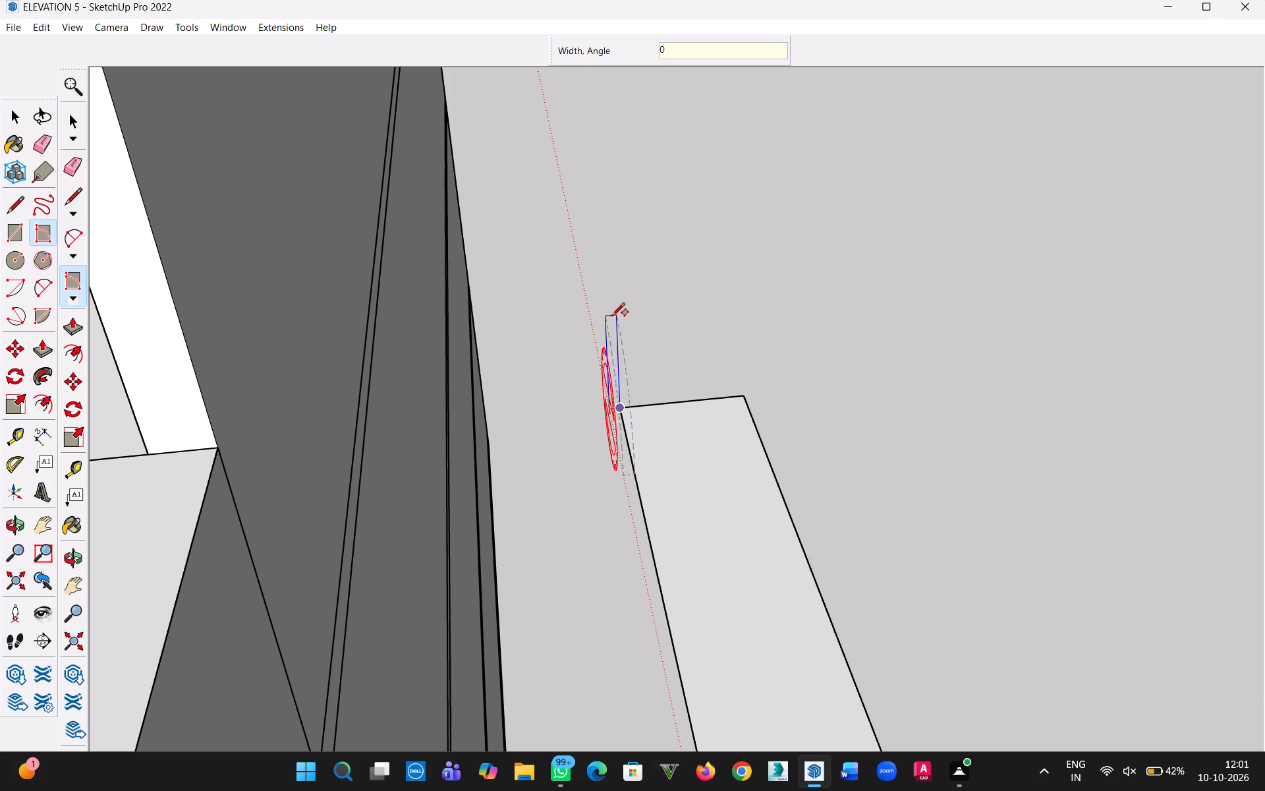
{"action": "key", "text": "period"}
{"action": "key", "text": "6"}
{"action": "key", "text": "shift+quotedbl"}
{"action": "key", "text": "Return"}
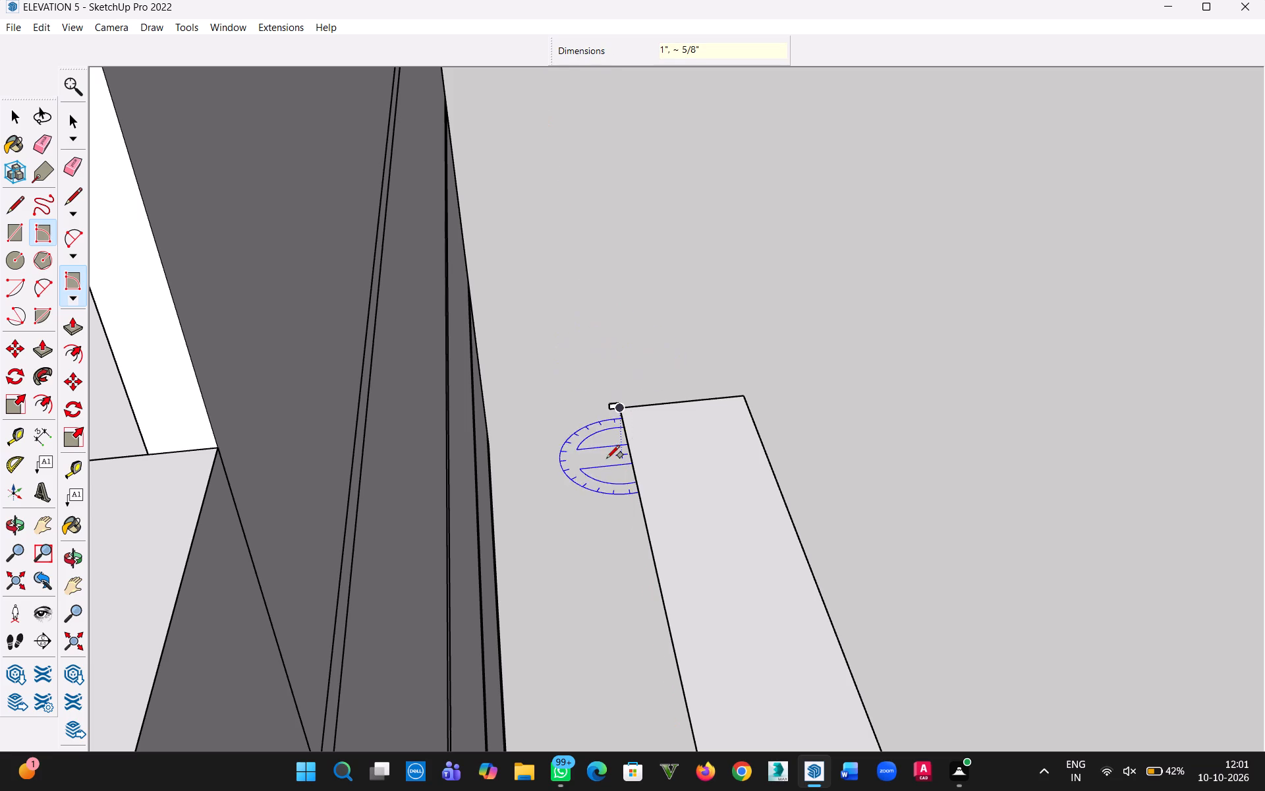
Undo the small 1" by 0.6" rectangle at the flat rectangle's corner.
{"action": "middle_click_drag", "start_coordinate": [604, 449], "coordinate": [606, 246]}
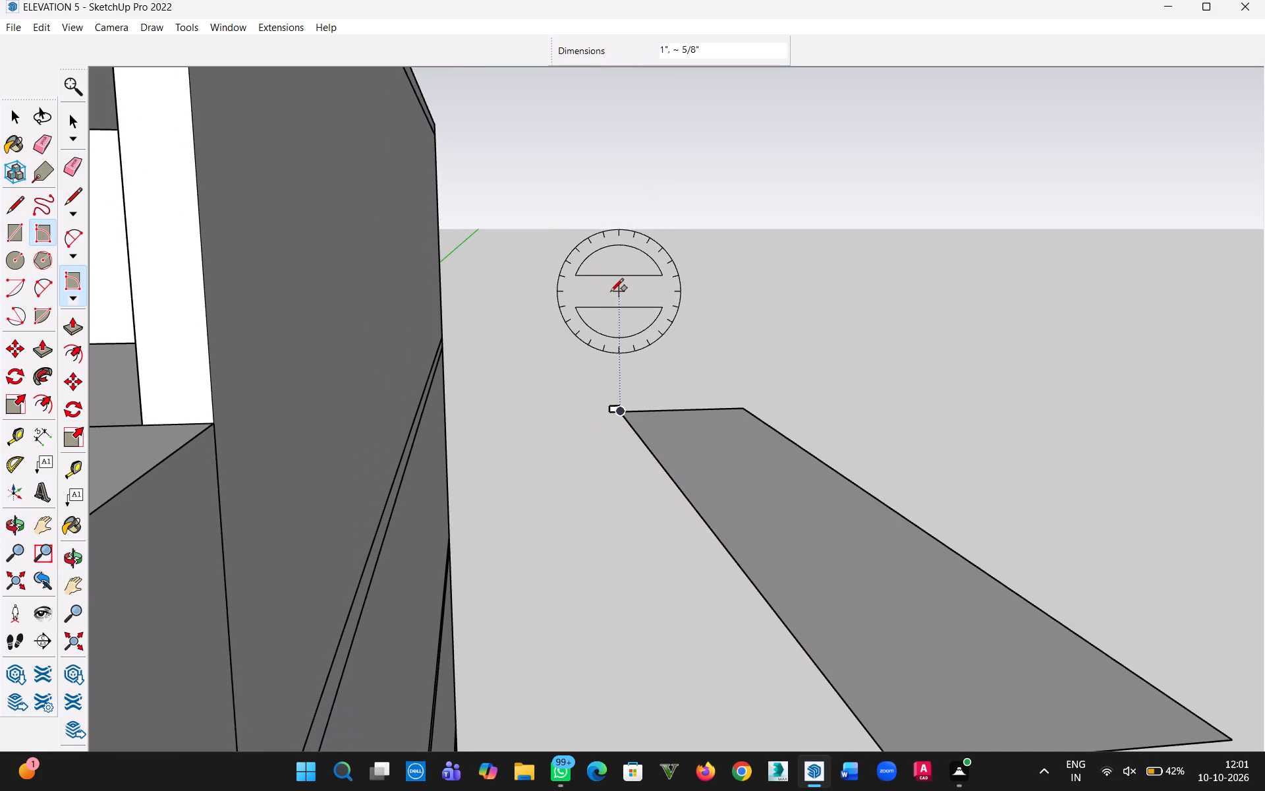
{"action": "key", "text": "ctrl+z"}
Draw an upright rotated rectangle 2" wide and 1' high, extending outward from the same corner of the flat rectangle.
{"action": "scroll", "coordinate": [633, 421], "scroll_direction": "up", "scroll_amount": 8}
{"action": "scroll", "coordinate": [602, 394], "scroll_direction": "down", "scroll_amount": 2}
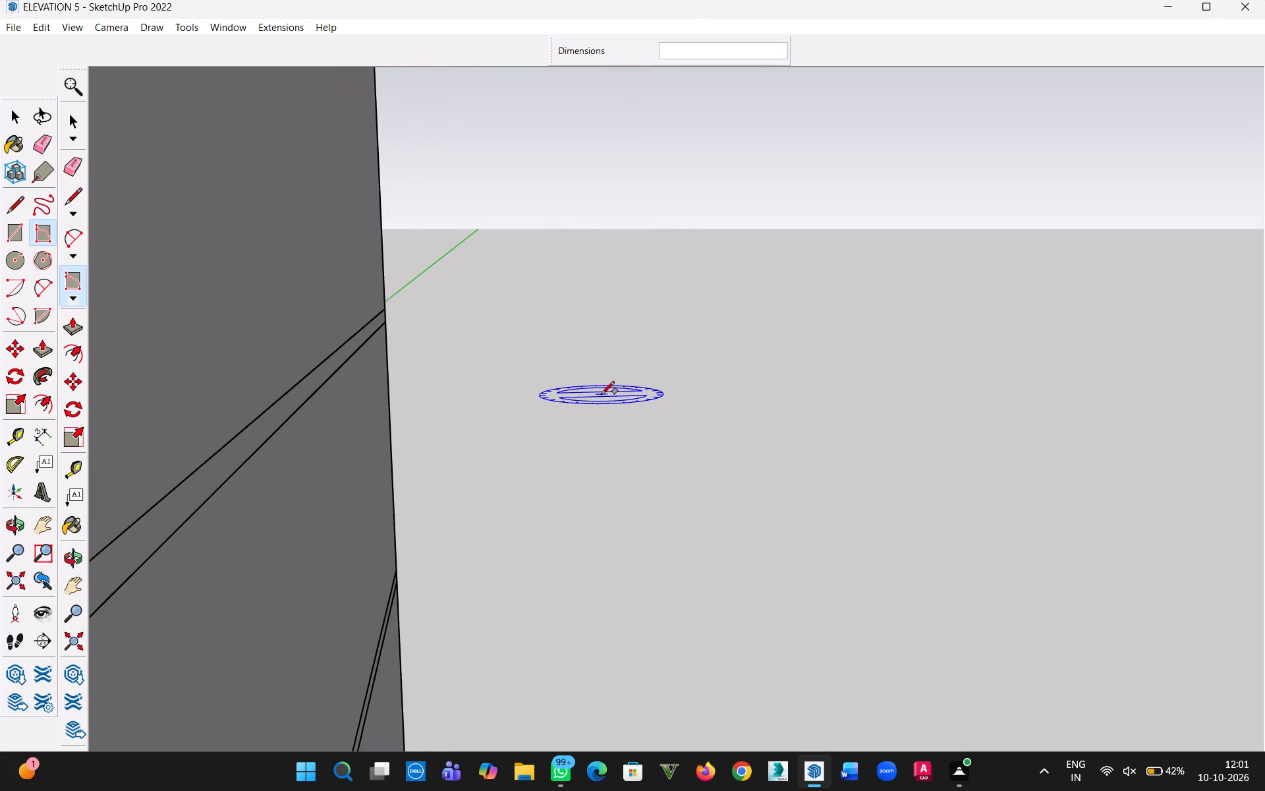
{"action": "scroll", "coordinate": [602, 394], "scroll_direction": "down", "scroll_amount": 4}
{"action": "scroll", "coordinate": [602, 392], "scroll_direction": "up", "scroll_amount": 3}
{"action": "scroll", "coordinate": [600, 372], "scroll_direction": "down", "scroll_amount": 1}
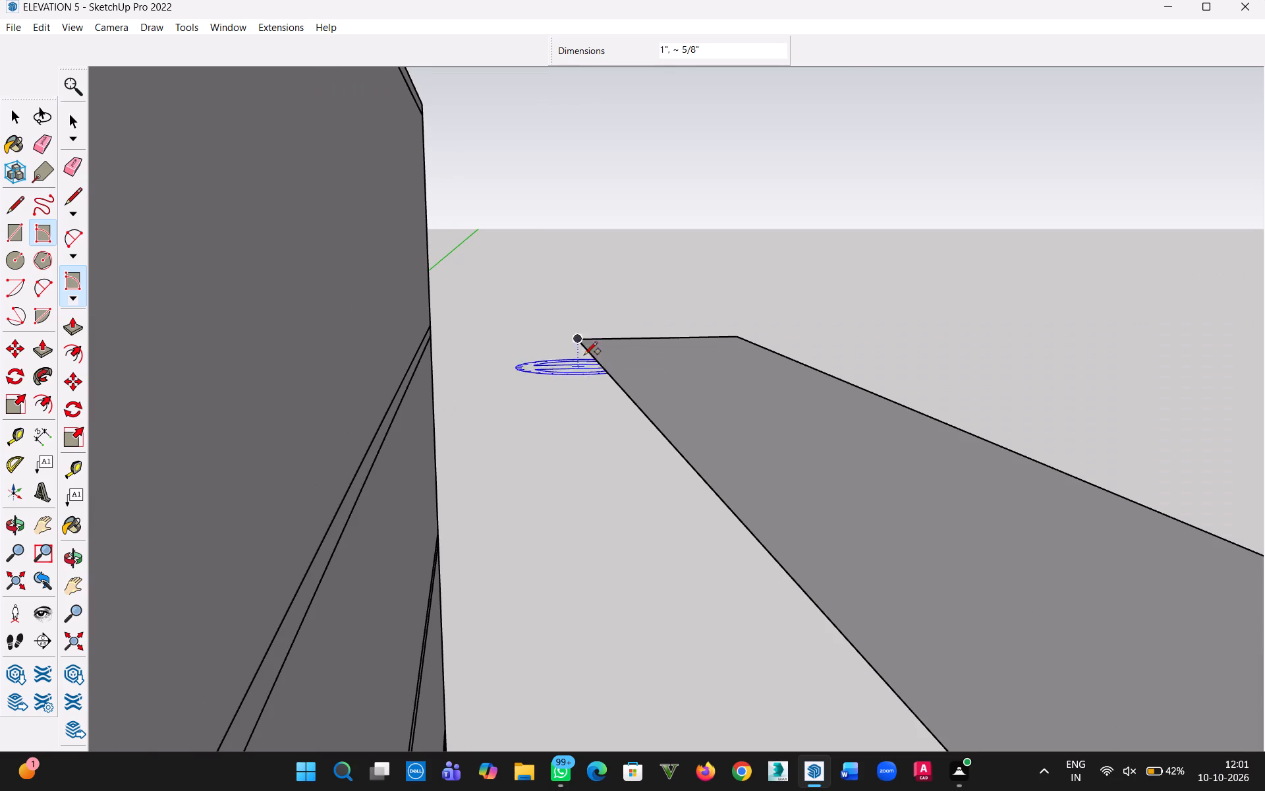
{"action": "left_click", "coordinate": [576, 338]}
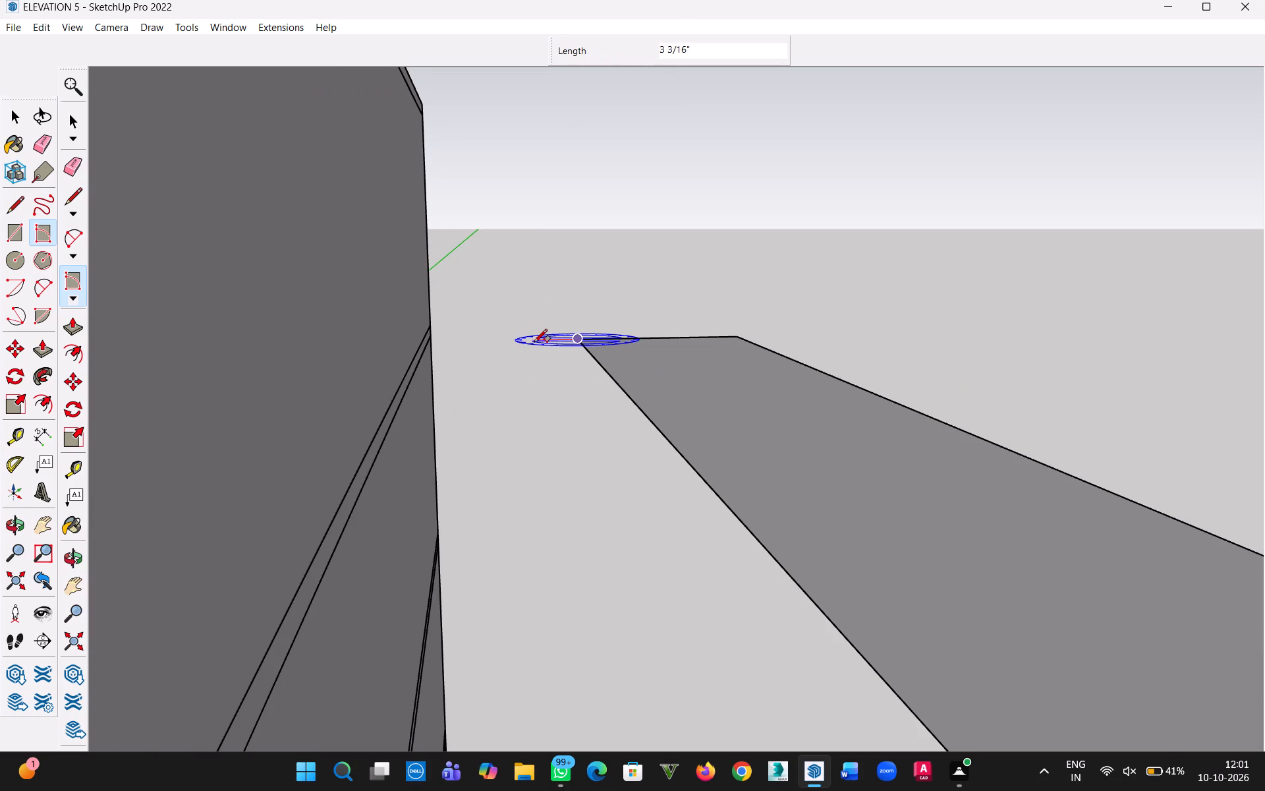
{"action": "middle_click_drag", "start_coordinate": [544, 344], "coordinate": [545, 399]}
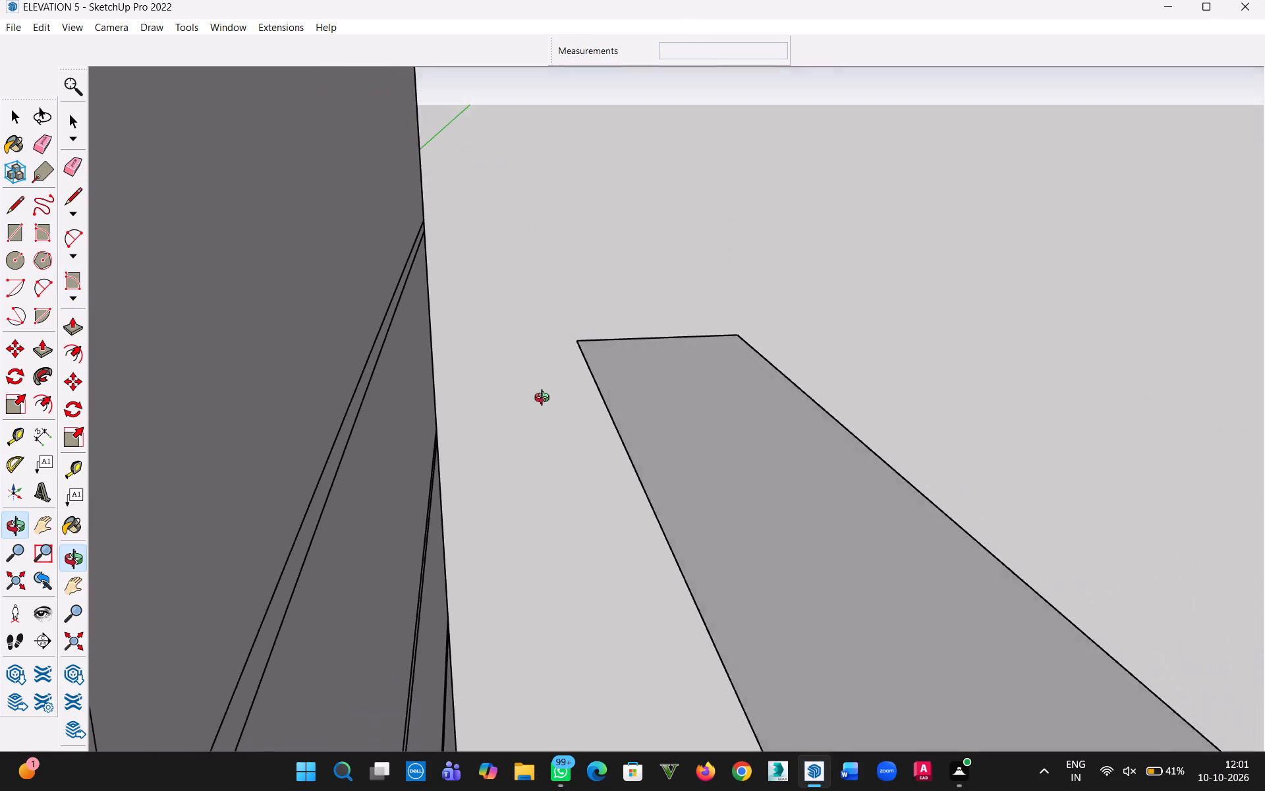
{"action": "middle_click_drag", "start_coordinate": [545, 399], "coordinate": [545, 499]}
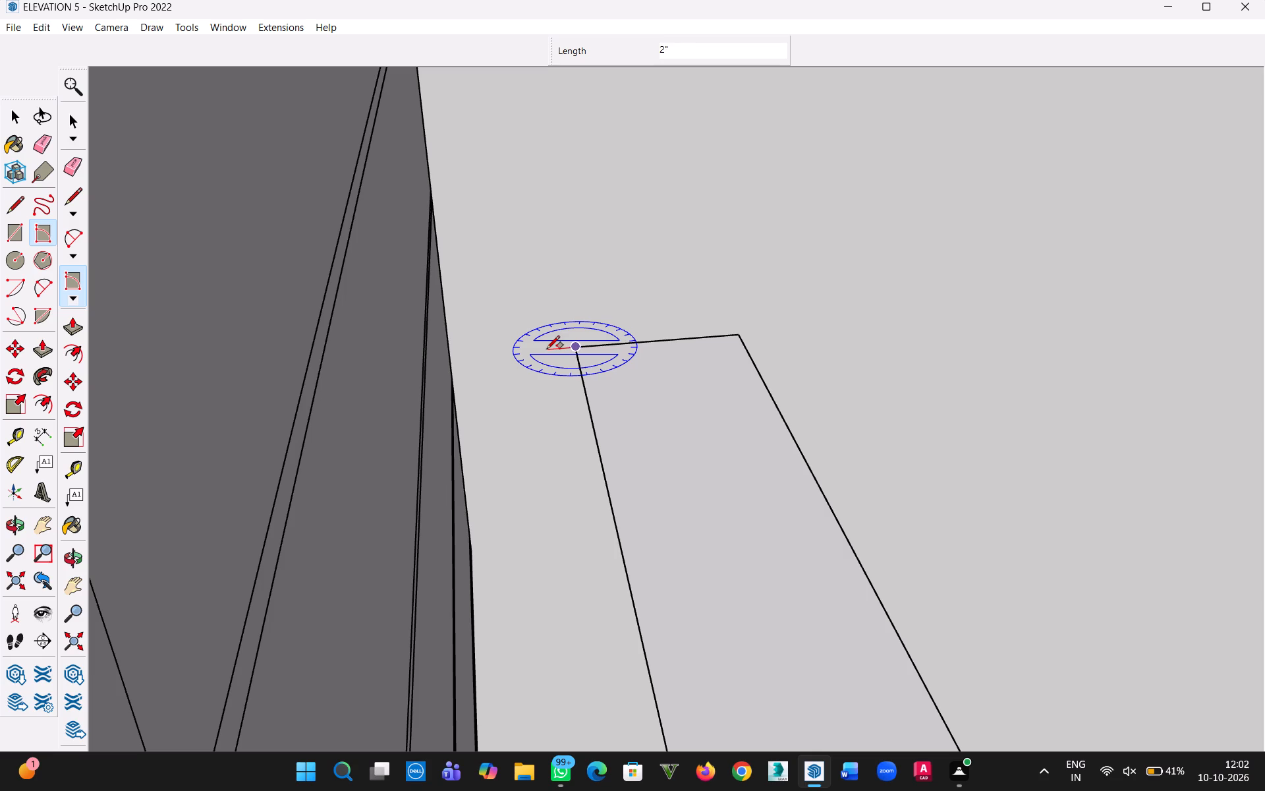
{"action": "type", "text": "2\""}
{"action": "key", "text": "Return"}
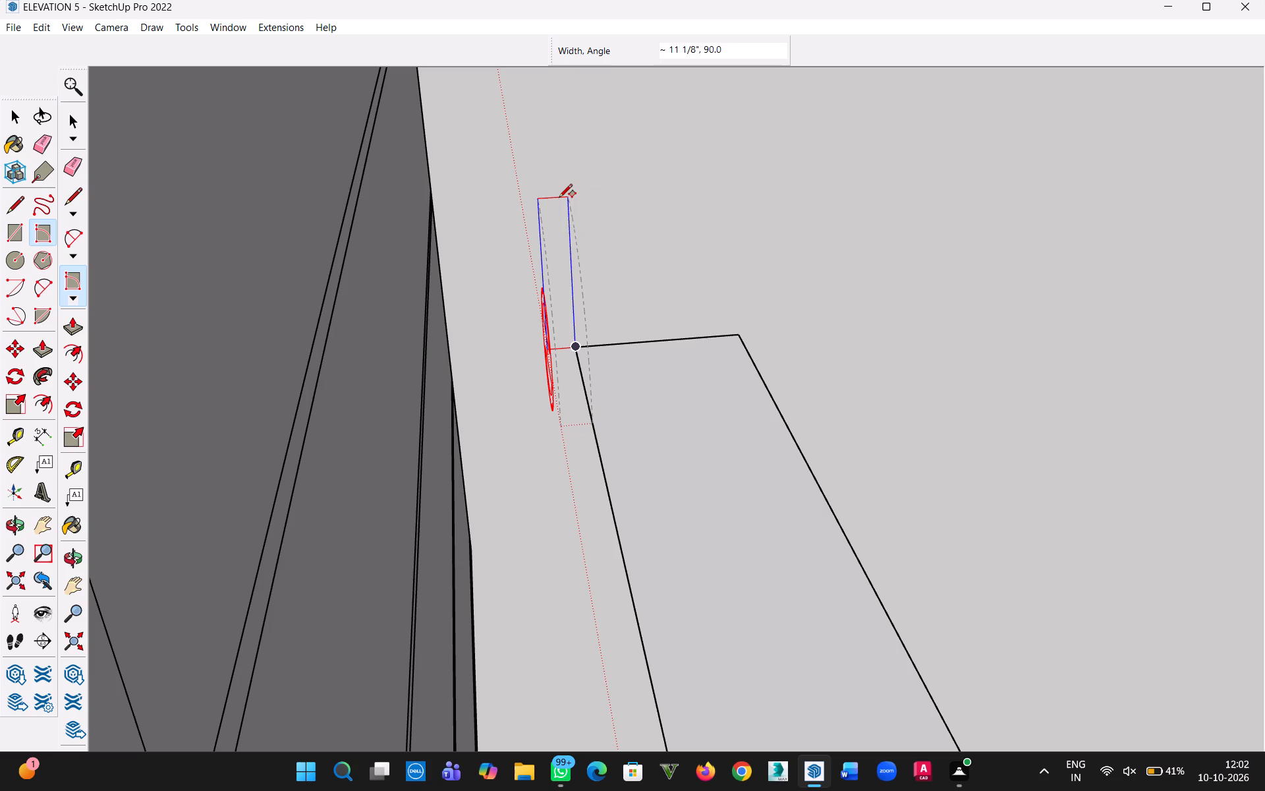
{"action": "type", "text": "1'"}
{"action": "key", "text": "Return"}
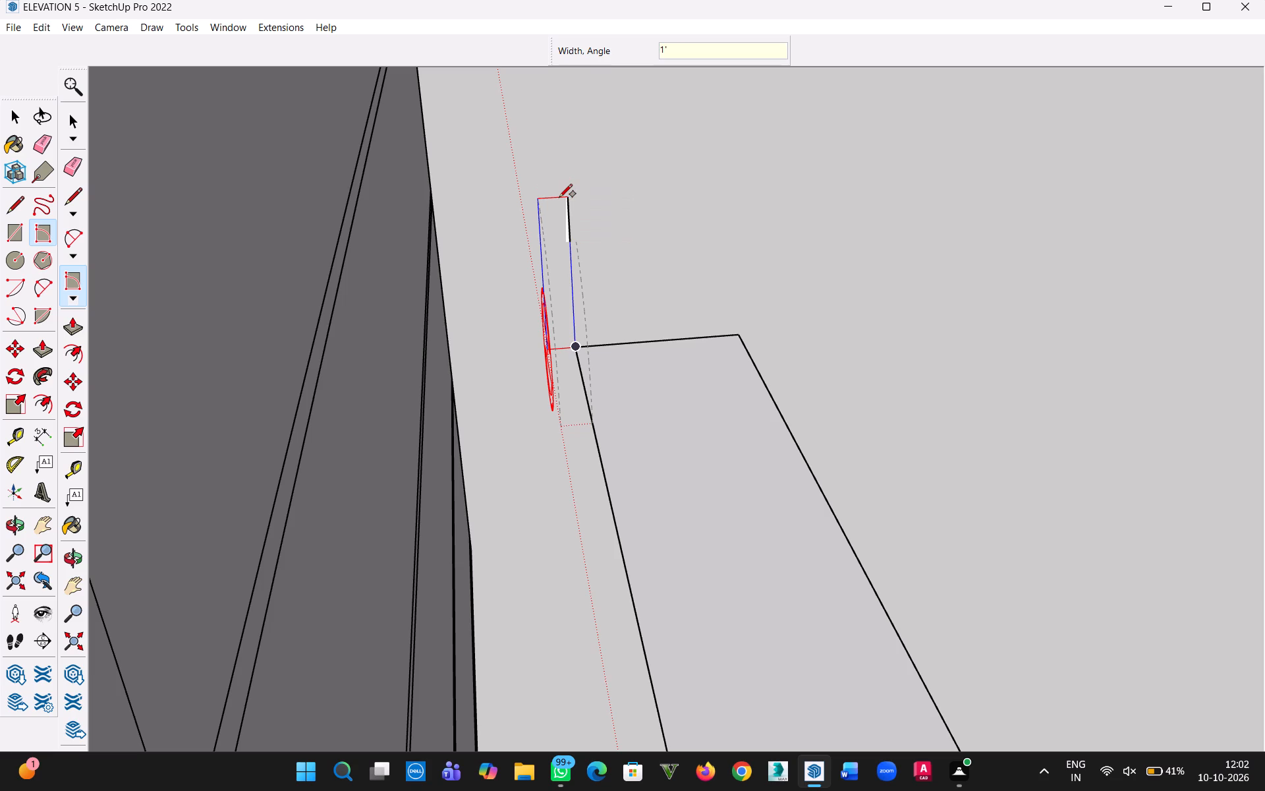
{"action": "left_click", "coordinate": [10, 119]}
Examine the new upright rectangle's size and position against the building's side wall and the flat rectangle.
{"action": "scroll", "coordinate": [599, 352], "scroll_direction": "down", "scroll_amount": 10}
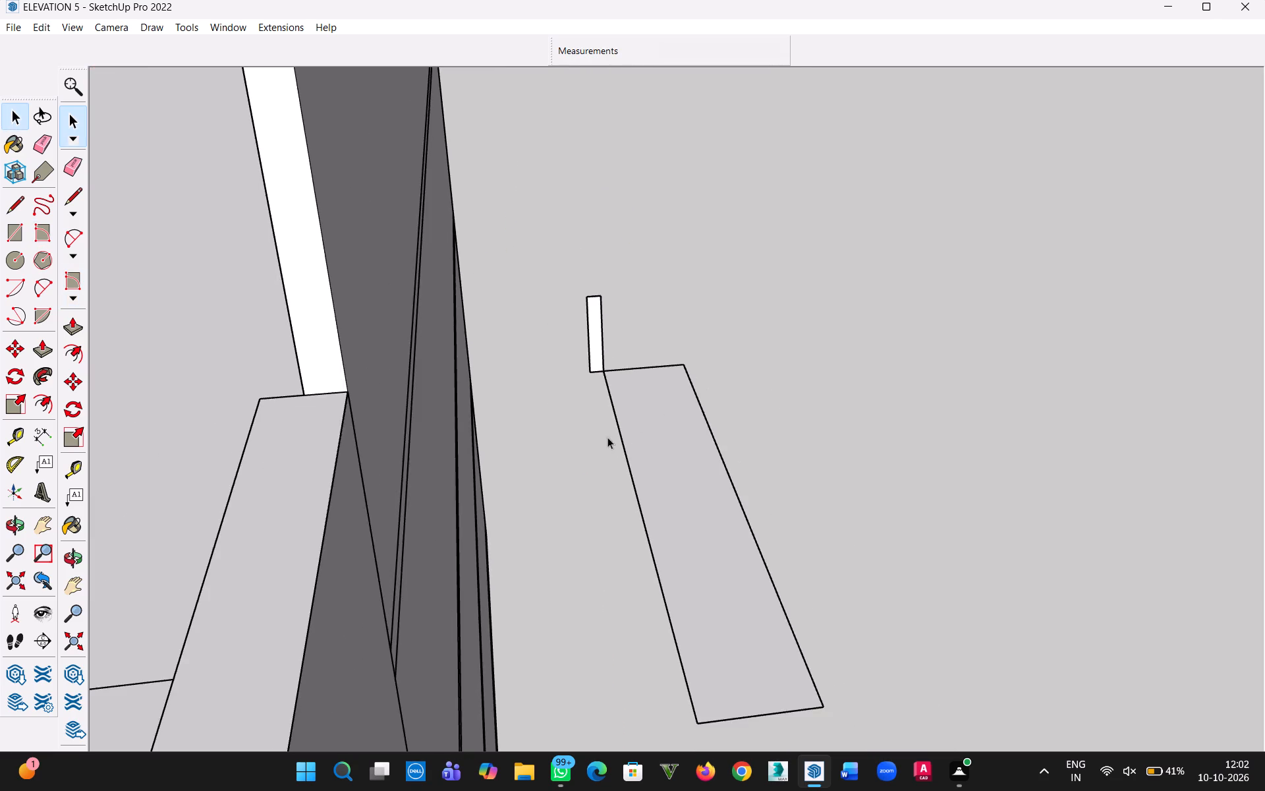
{"action": "middle_click_drag", "start_coordinate": [596, 438], "coordinate": [578, 322]}
{"action": "scroll", "coordinate": [573, 373], "scroll_direction": "down", "scroll_amount": 10}
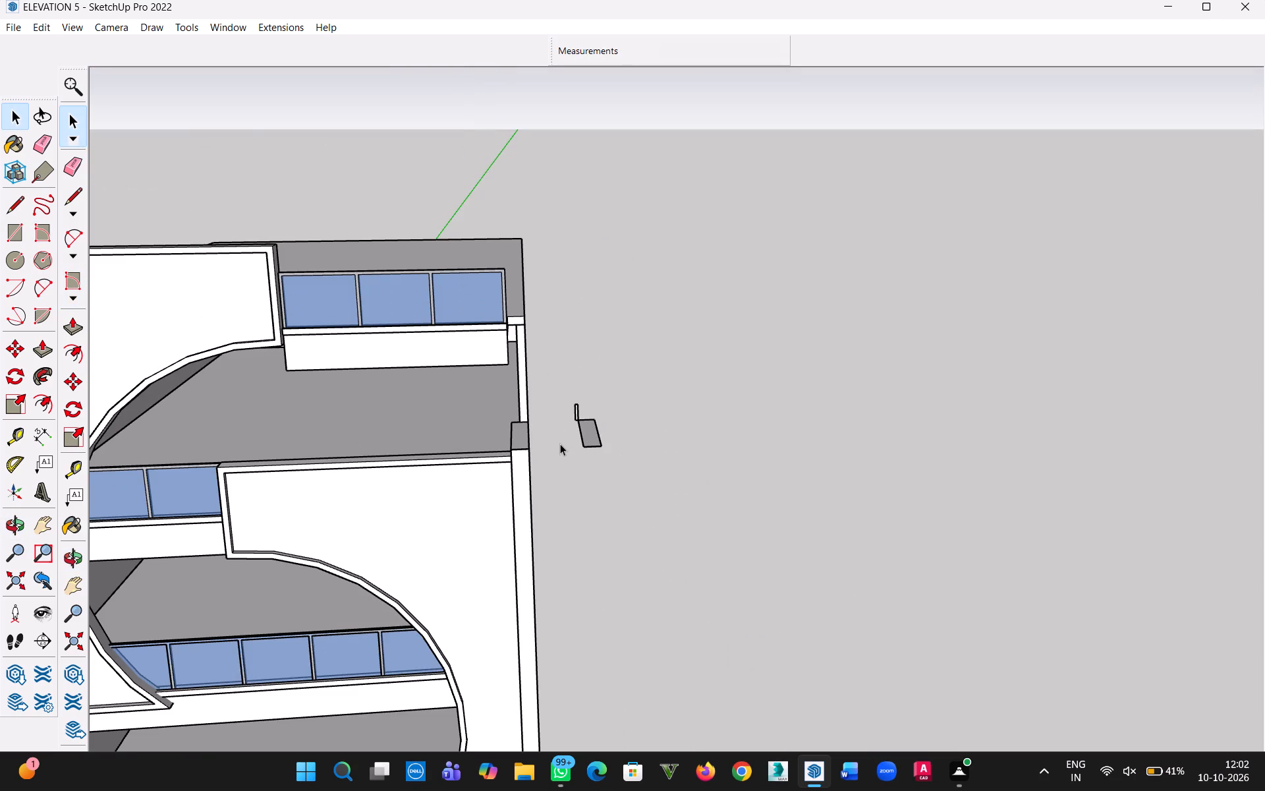
{"action": "scroll", "coordinate": [563, 443], "scroll_direction": "down", "scroll_amount": 1}
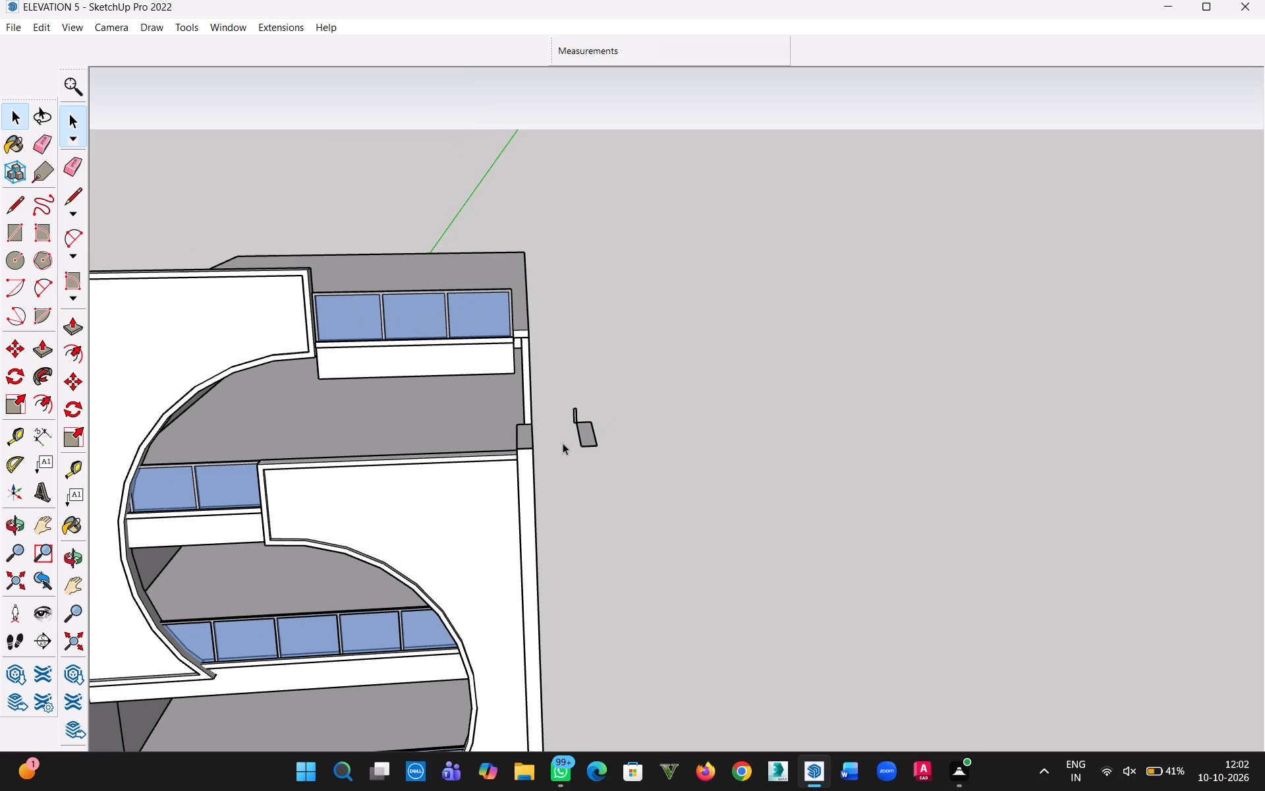
{"action": "scroll", "coordinate": [647, 368], "scroll_direction": "up", "scroll_amount": 2}
{"action": "scroll", "coordinate": [576, 443], "scroll_direction": "up", "scroll_amount": 4}
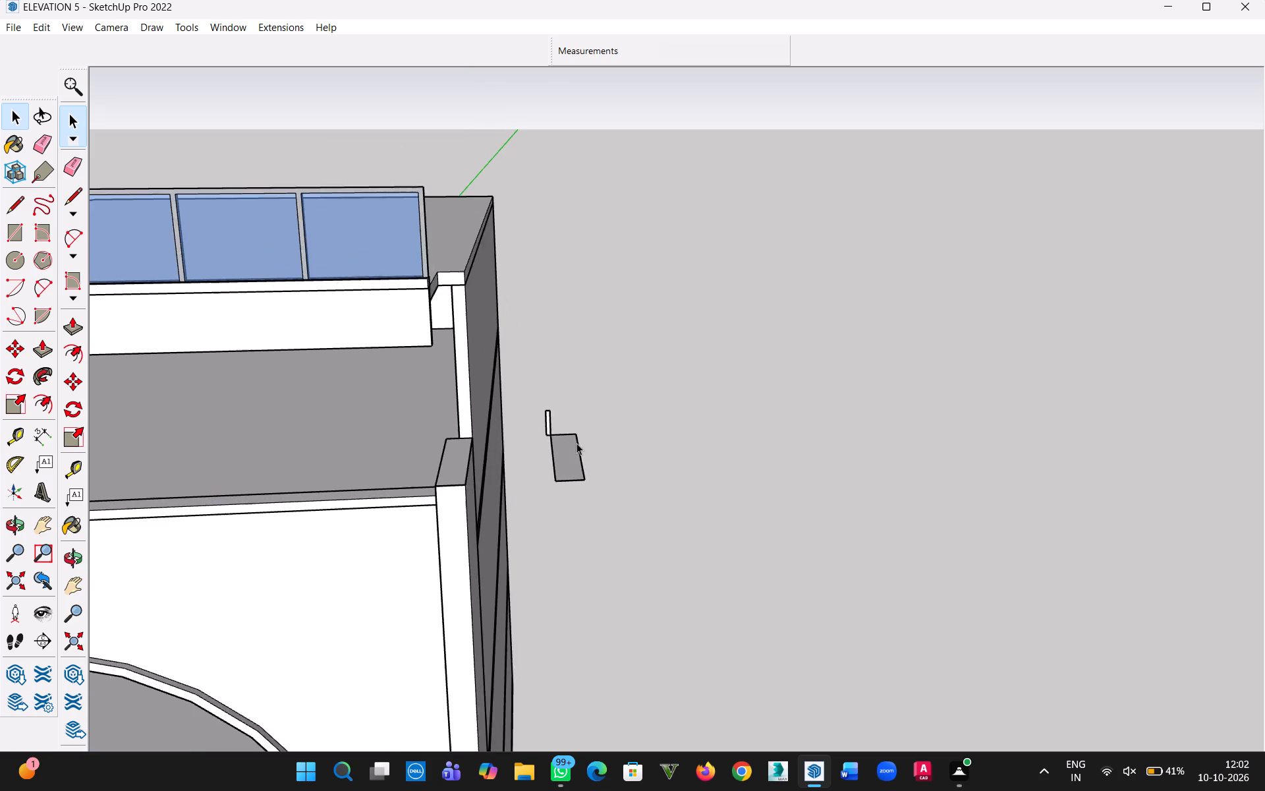
{"action": "scroll", "coordinate": [576, 443], "scroll_direction": "up", "scroll_amount": 7}
{"action": "scroll", "coordinate": [533, 392], "scroll_direction": "up", "scroll_amount": 2}
{"action": "scroll", "coordinate": [526, 411], "scroll_direction": "down", "scroll_amount": 1}
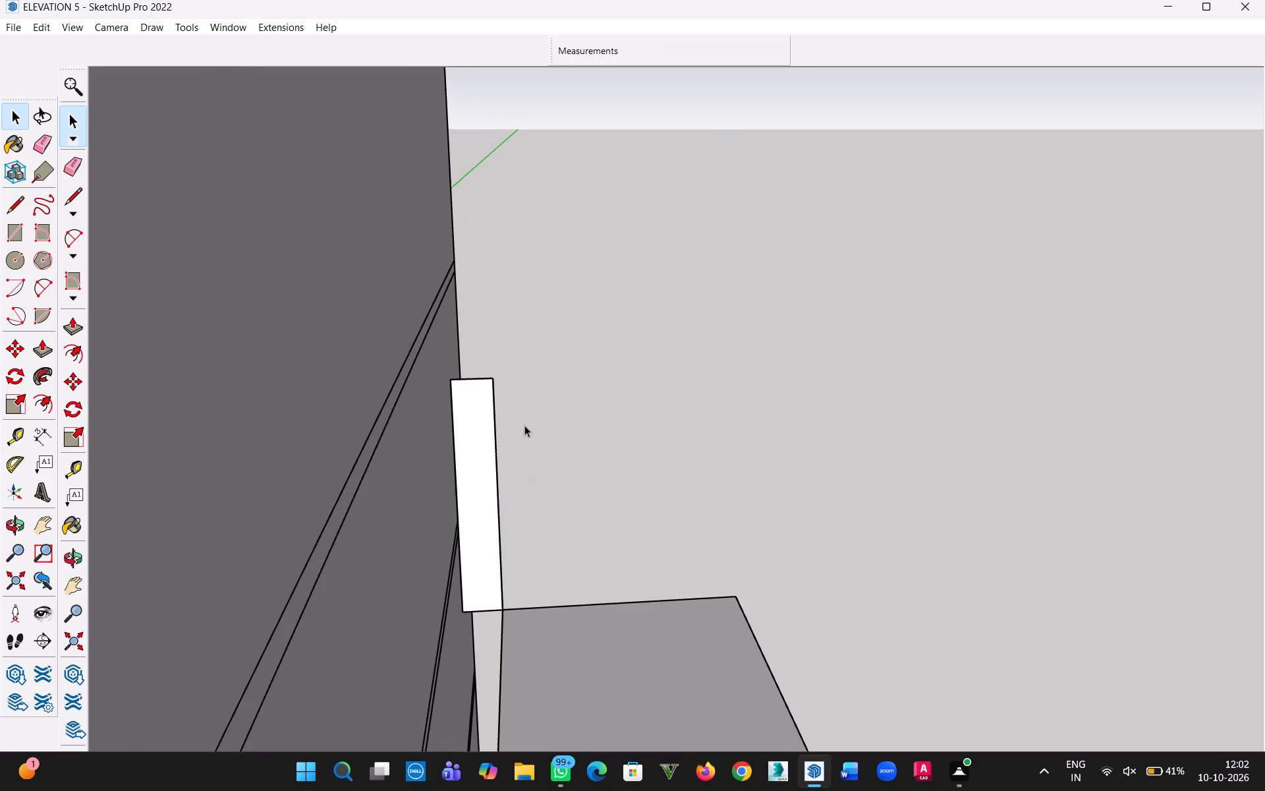
{"action": "scroll", "coordinate": [524, 425], "scroll_direction": "down", "scroll_amount": 1}
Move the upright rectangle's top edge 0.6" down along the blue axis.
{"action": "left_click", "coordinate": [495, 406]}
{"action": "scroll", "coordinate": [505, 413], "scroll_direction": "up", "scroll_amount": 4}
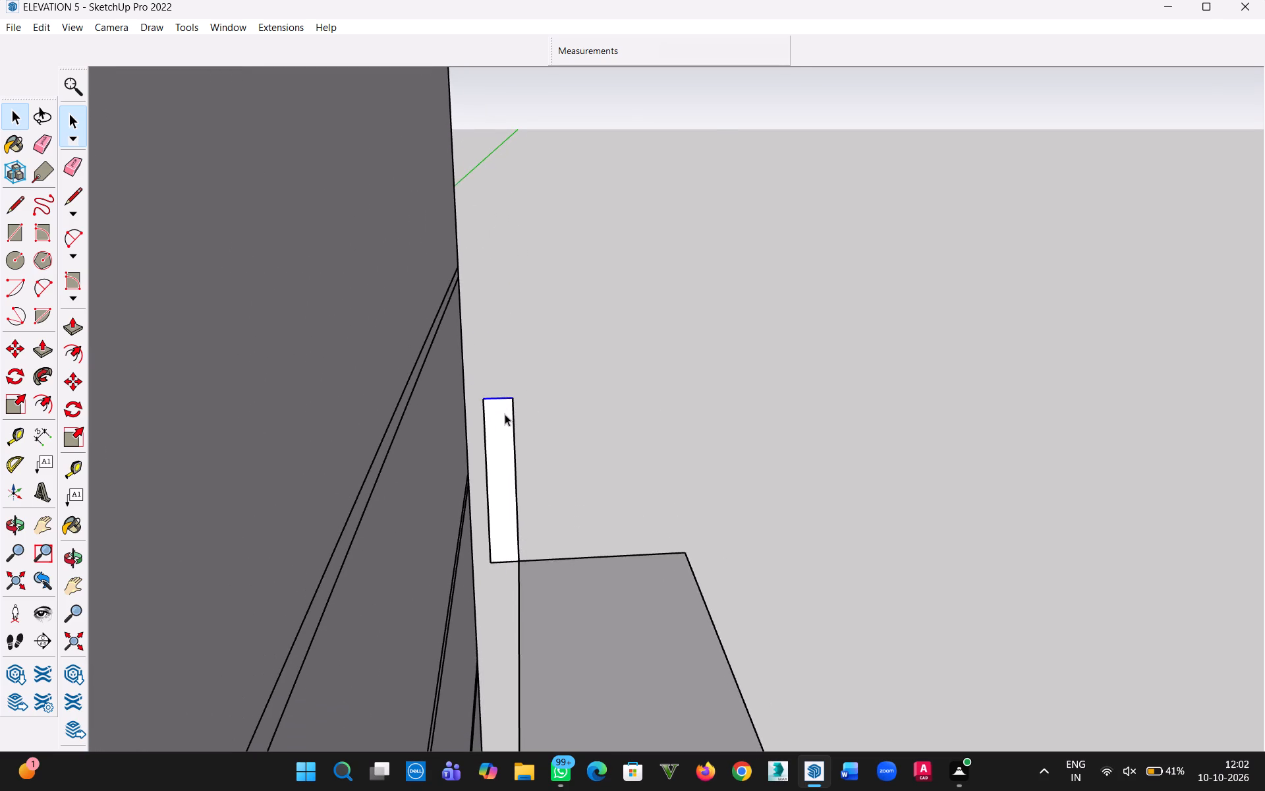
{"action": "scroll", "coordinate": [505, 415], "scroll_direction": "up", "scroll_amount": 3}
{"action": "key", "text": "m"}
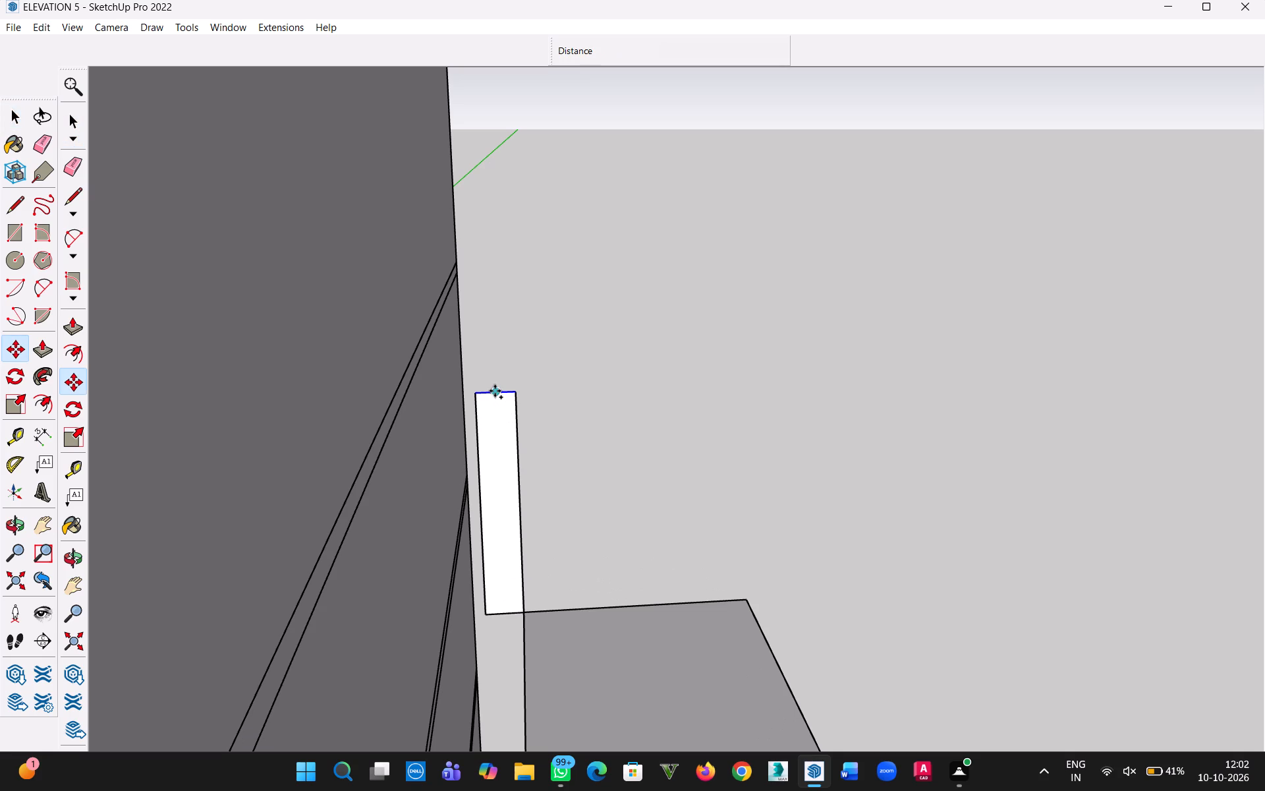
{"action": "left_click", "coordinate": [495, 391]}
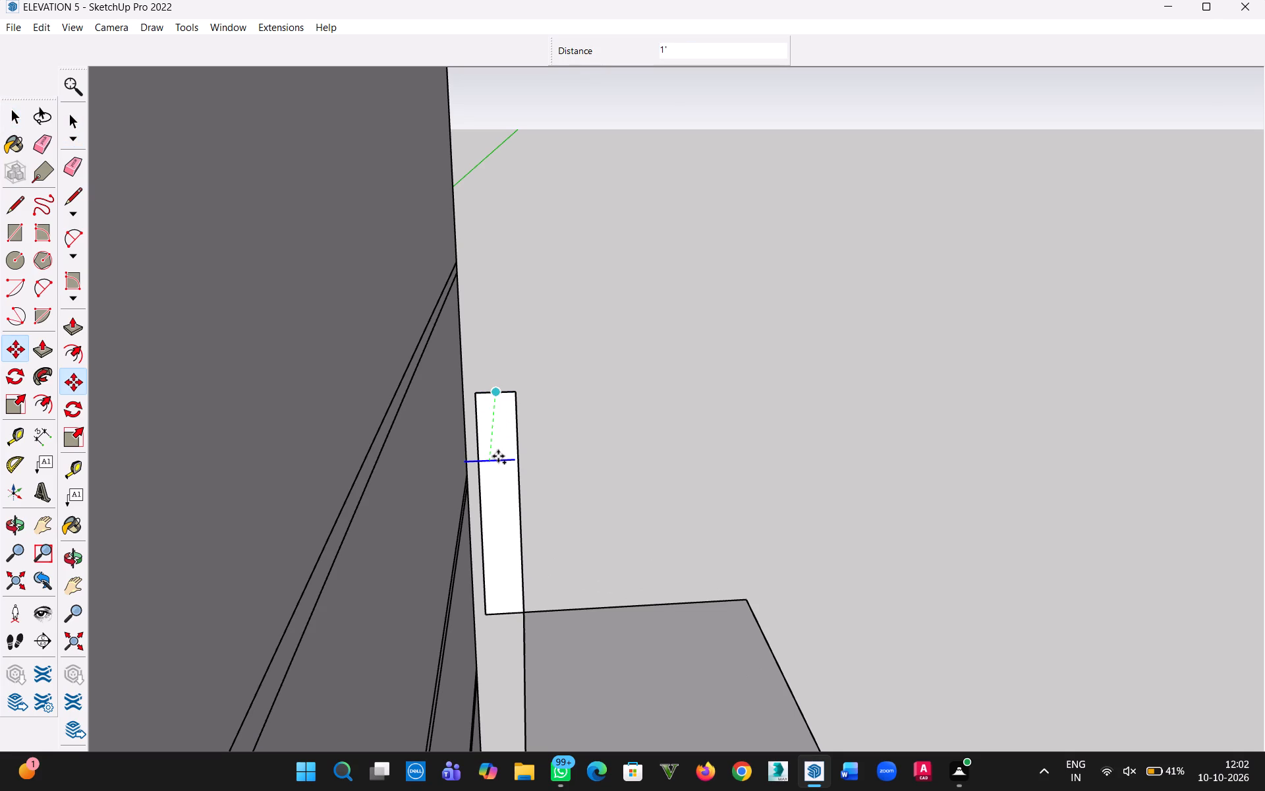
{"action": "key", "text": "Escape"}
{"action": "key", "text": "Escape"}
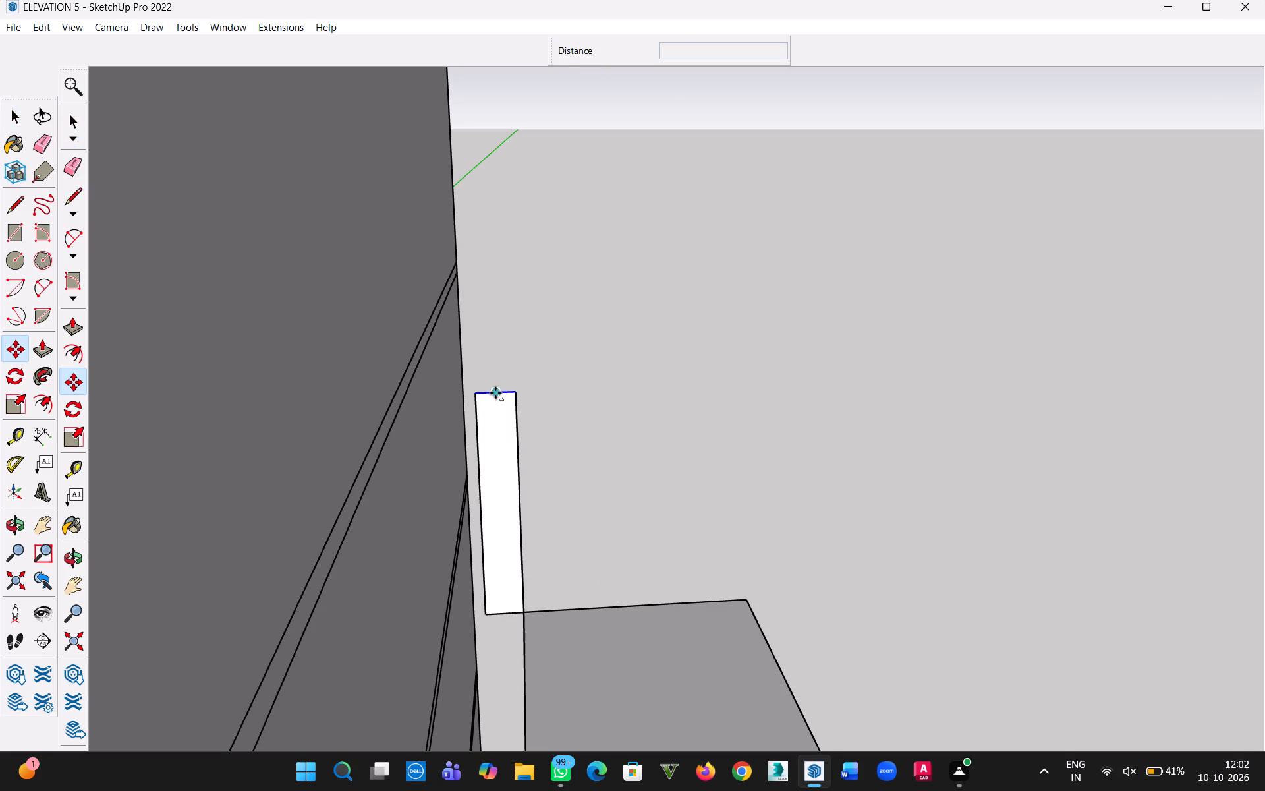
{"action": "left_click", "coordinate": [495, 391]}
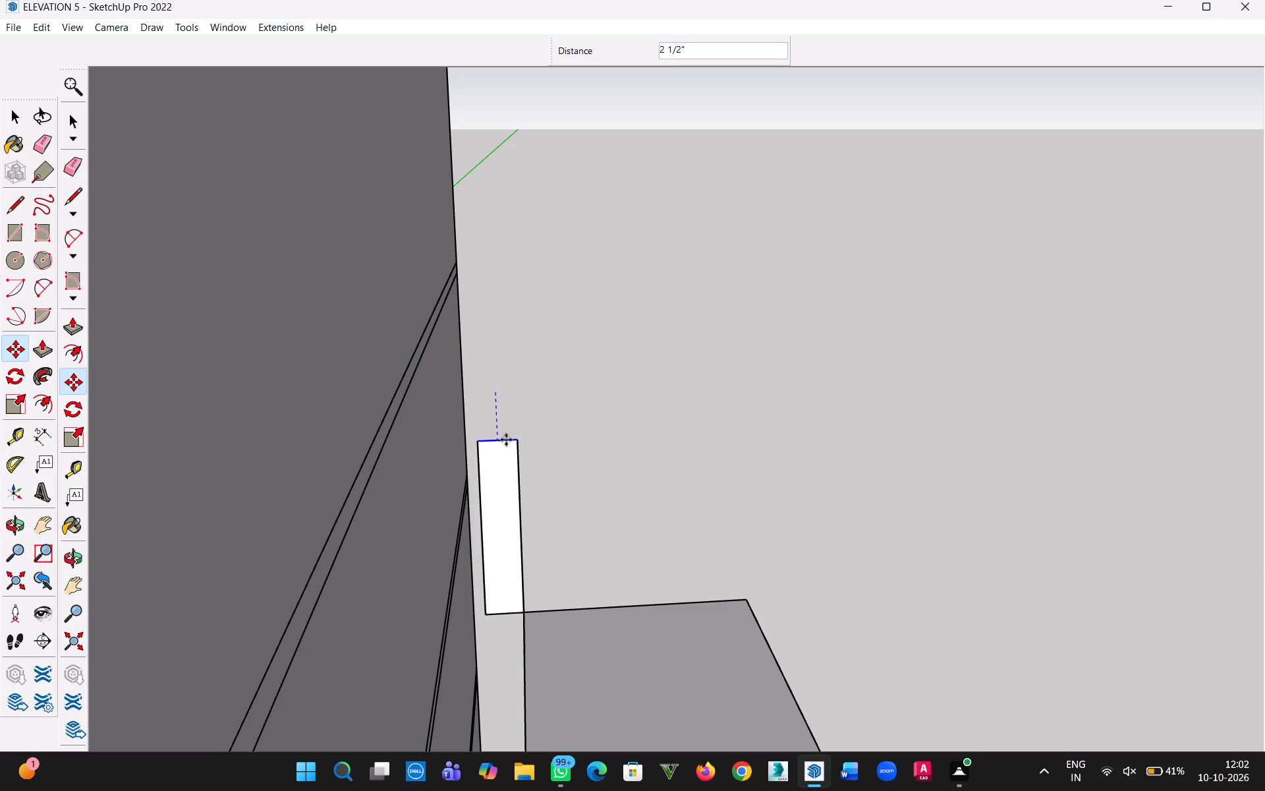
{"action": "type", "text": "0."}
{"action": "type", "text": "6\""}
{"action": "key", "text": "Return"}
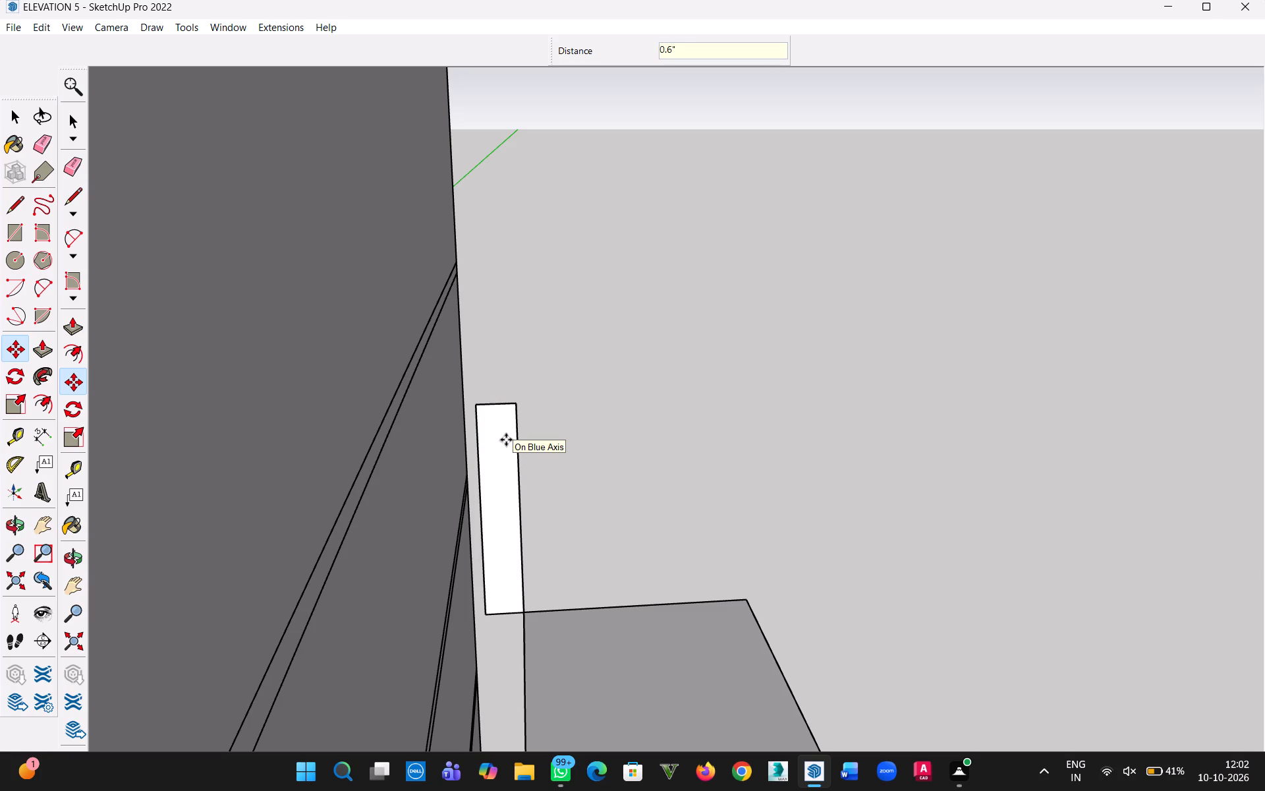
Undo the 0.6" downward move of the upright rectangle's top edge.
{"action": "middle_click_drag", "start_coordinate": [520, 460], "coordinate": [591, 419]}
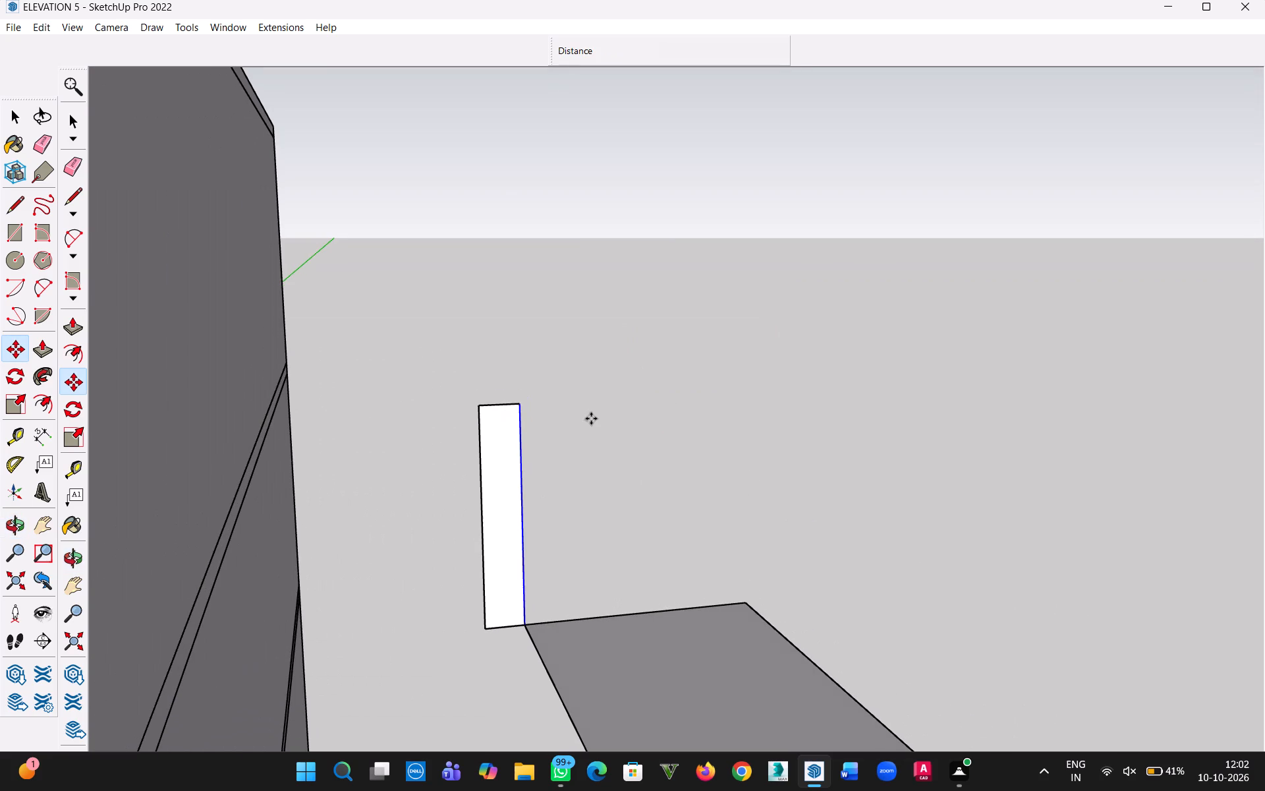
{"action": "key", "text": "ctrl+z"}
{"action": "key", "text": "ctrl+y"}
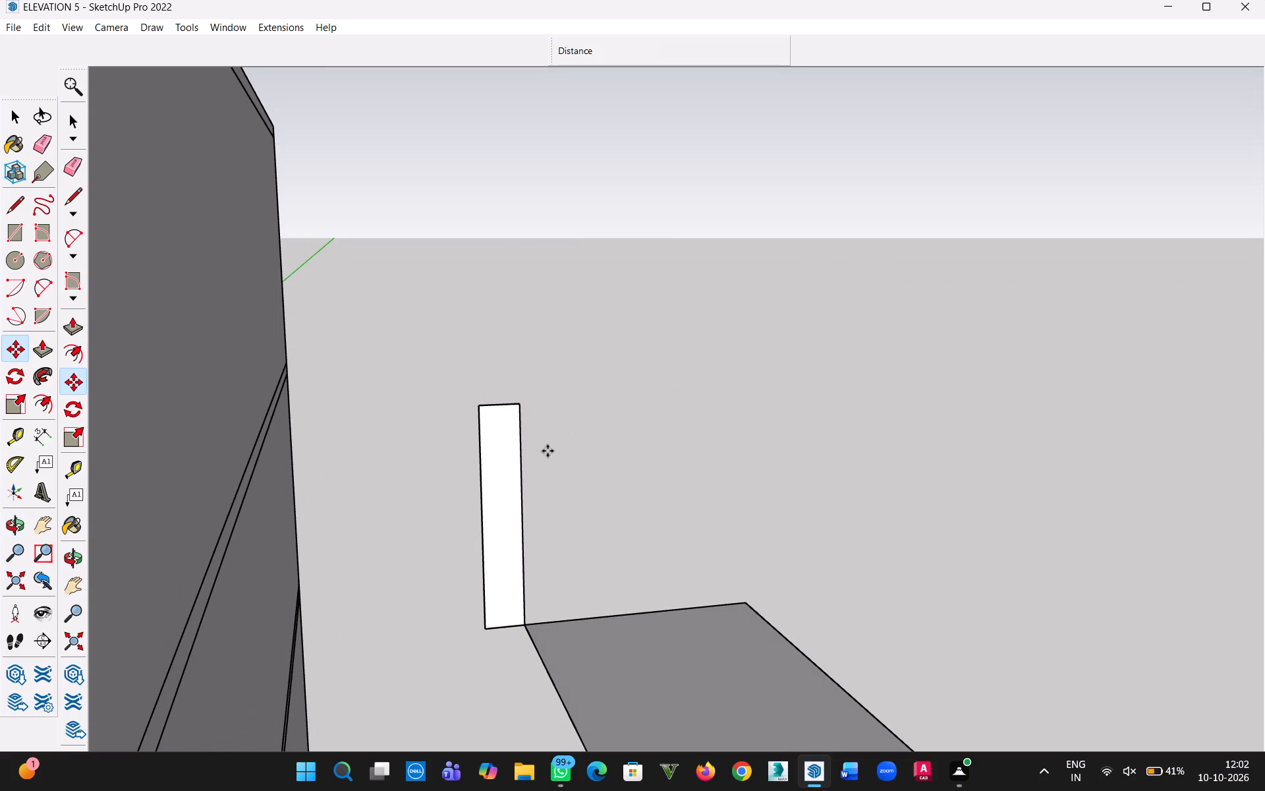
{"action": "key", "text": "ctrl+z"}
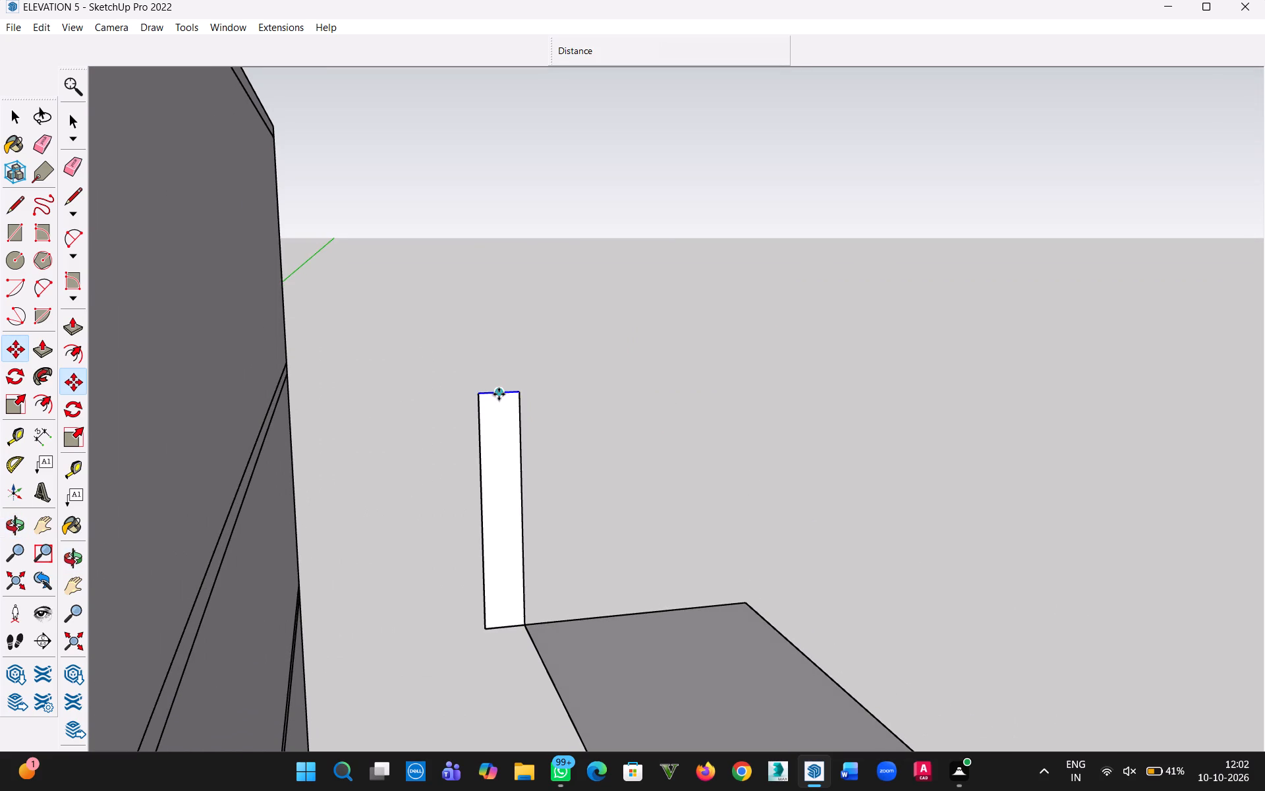
Move the upright rectangle's top edge 0.6' down along the blue axis.
{"action": "left_click", "coordinate": [499, 394]}
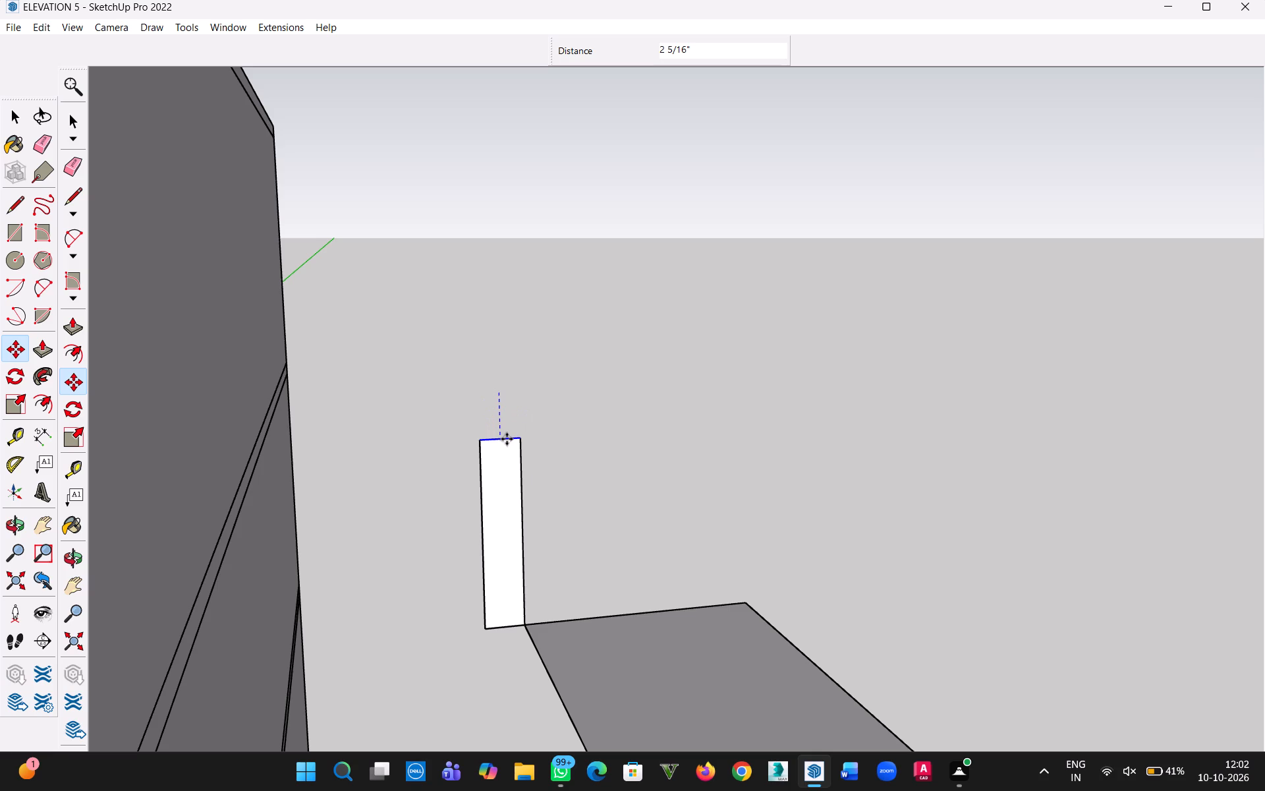
{"action": "key", "text": "0"}
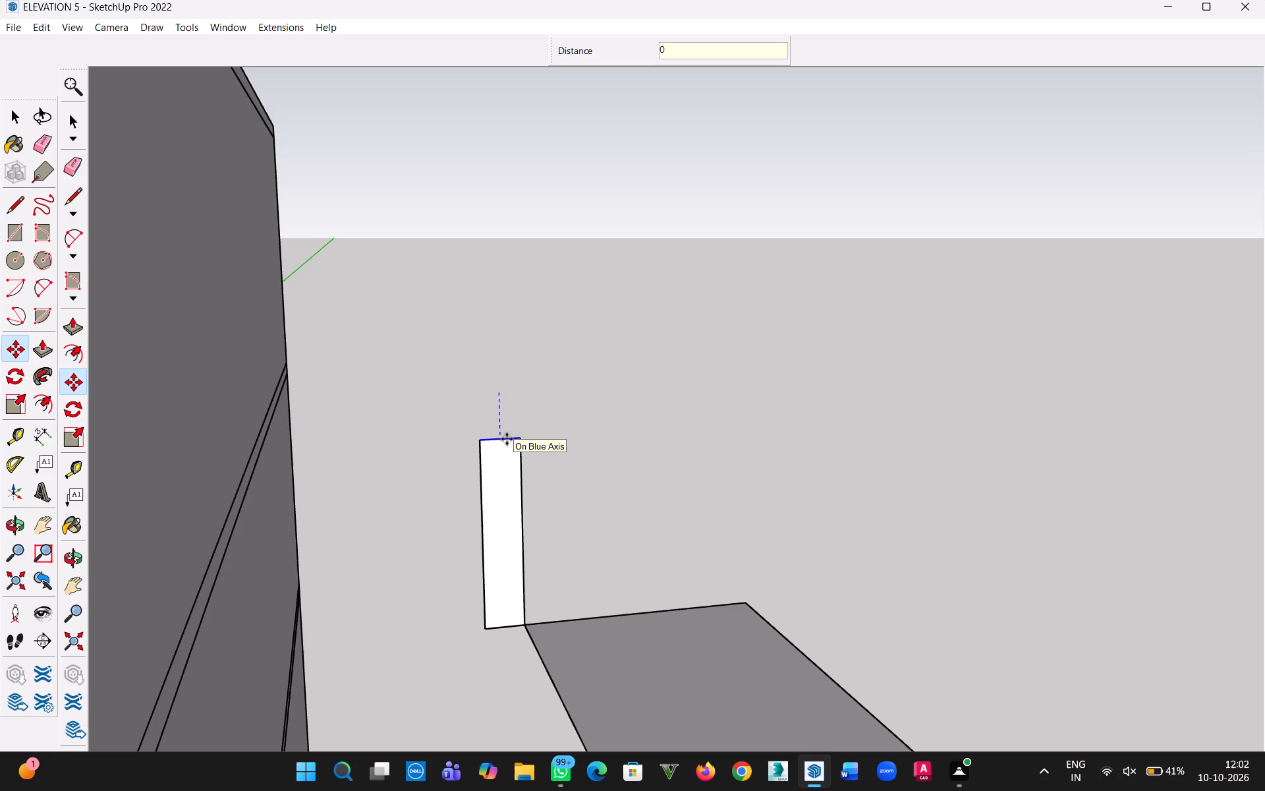
{"action": "type", "text": ".5"}
{"action": "key", "text": "BackSpace"}
{"action": "key", "text": "BackSpace"}
{"action": "key", "text": "BackSpace"}
{"action": "key", "text": "0"}
{"action": "type", "text": ".6"}
{"action": "key", "text": "apostrophe"}
{"action": "key", "text": "Return"}
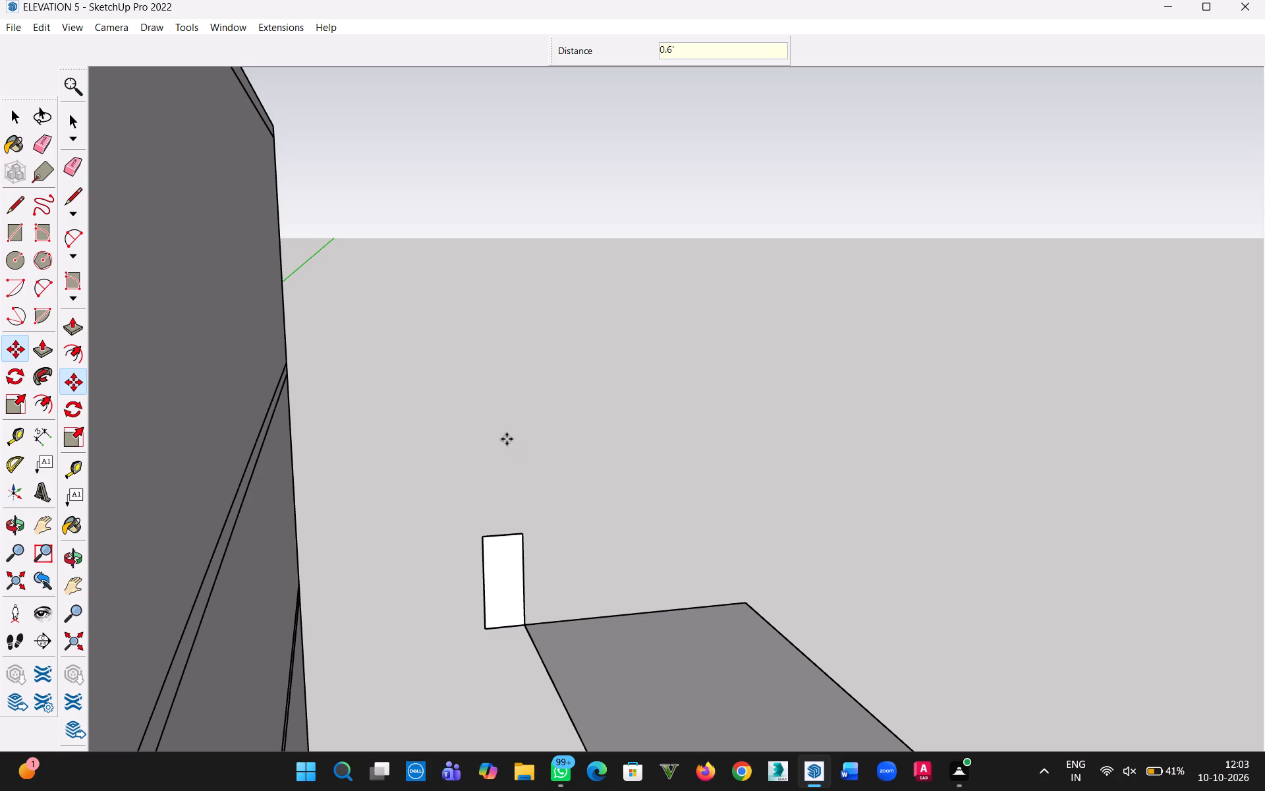
{"action": "left_click", "coordinate": [19, 123]}
{"action": "left_click", "coordinate": [563, 480]}
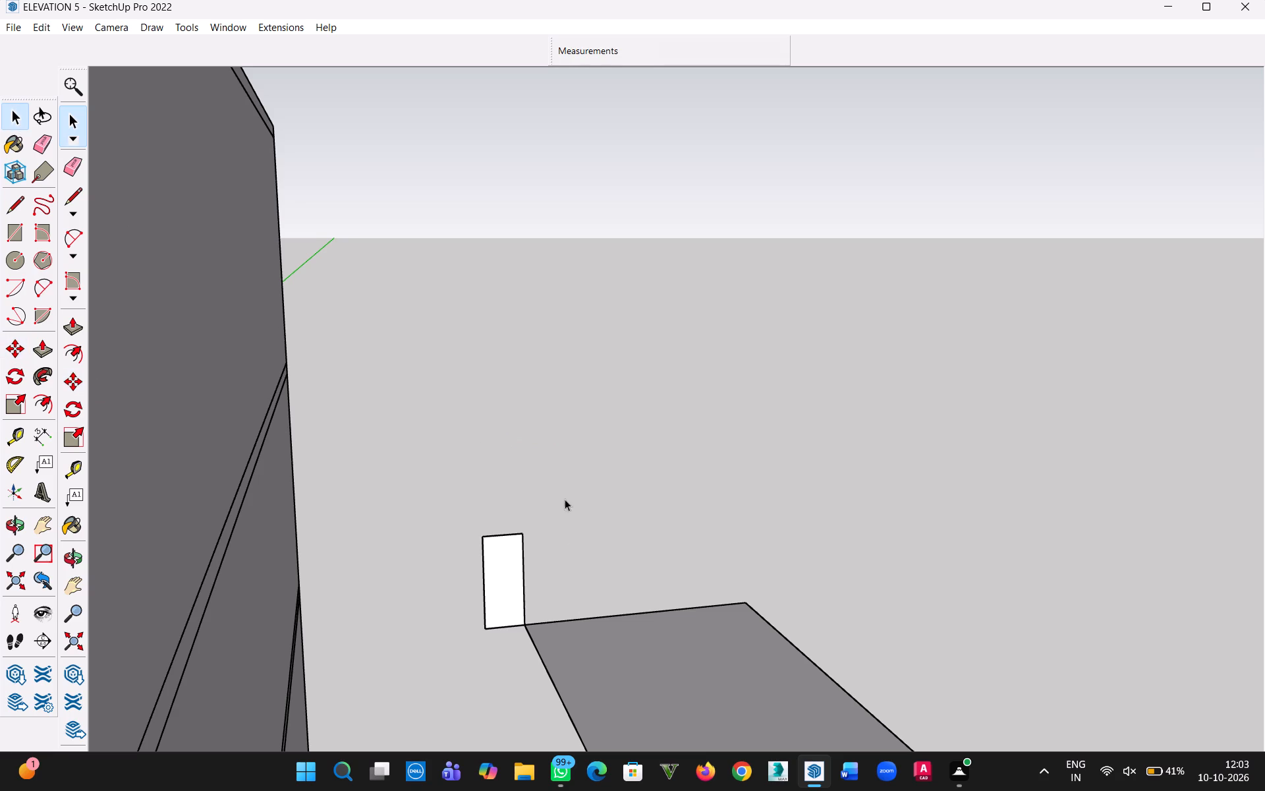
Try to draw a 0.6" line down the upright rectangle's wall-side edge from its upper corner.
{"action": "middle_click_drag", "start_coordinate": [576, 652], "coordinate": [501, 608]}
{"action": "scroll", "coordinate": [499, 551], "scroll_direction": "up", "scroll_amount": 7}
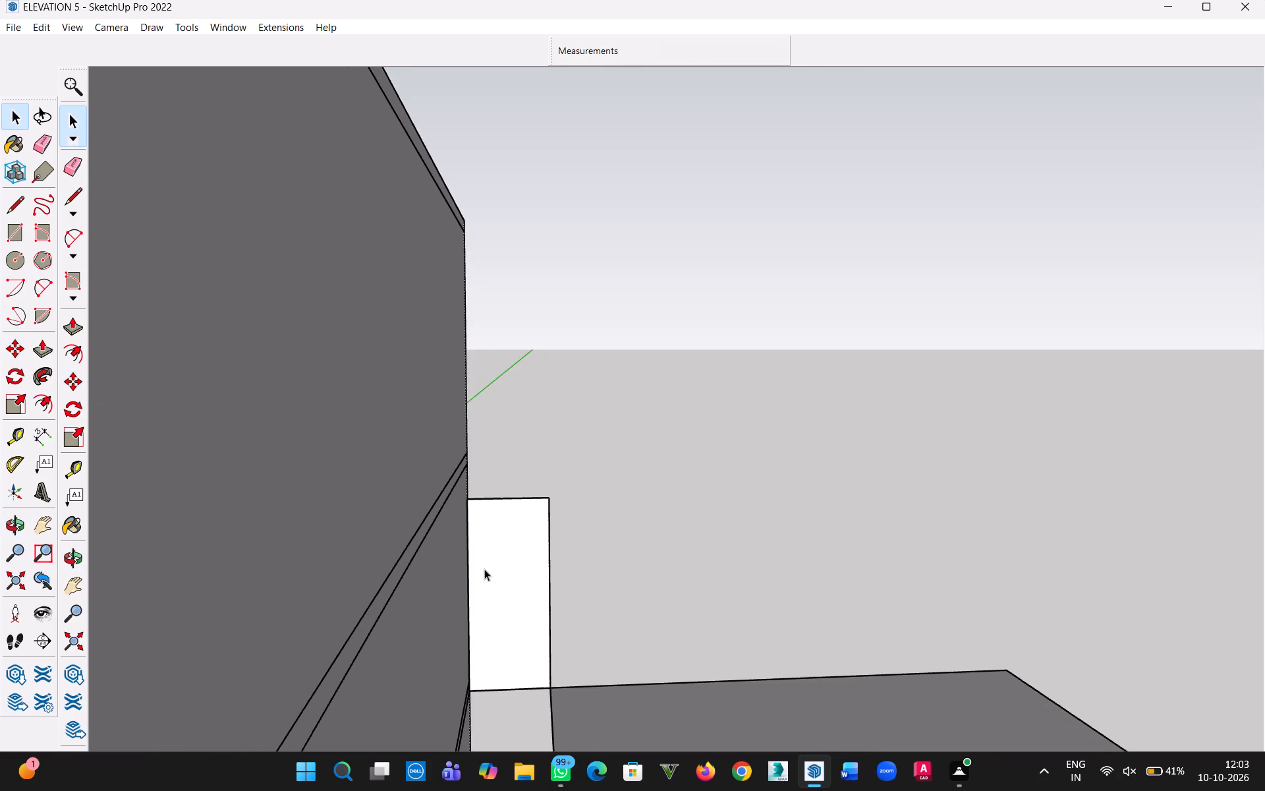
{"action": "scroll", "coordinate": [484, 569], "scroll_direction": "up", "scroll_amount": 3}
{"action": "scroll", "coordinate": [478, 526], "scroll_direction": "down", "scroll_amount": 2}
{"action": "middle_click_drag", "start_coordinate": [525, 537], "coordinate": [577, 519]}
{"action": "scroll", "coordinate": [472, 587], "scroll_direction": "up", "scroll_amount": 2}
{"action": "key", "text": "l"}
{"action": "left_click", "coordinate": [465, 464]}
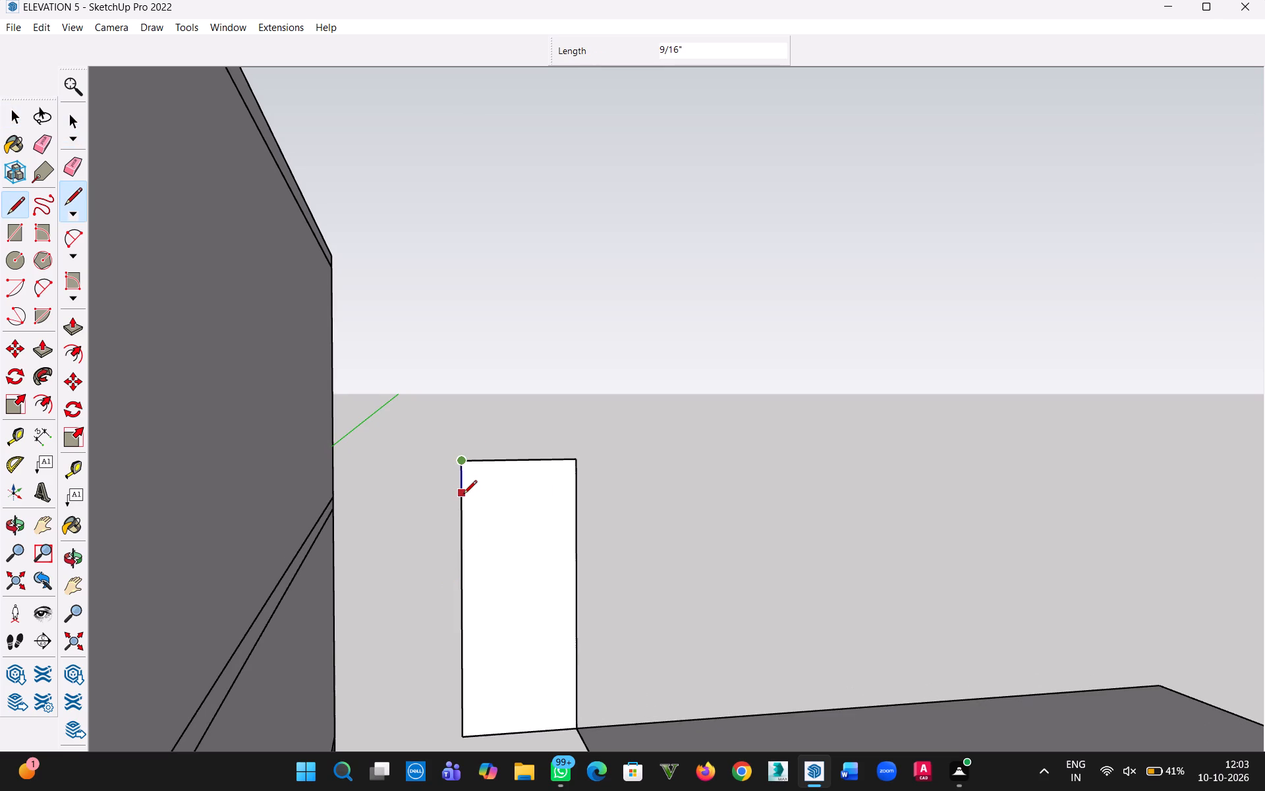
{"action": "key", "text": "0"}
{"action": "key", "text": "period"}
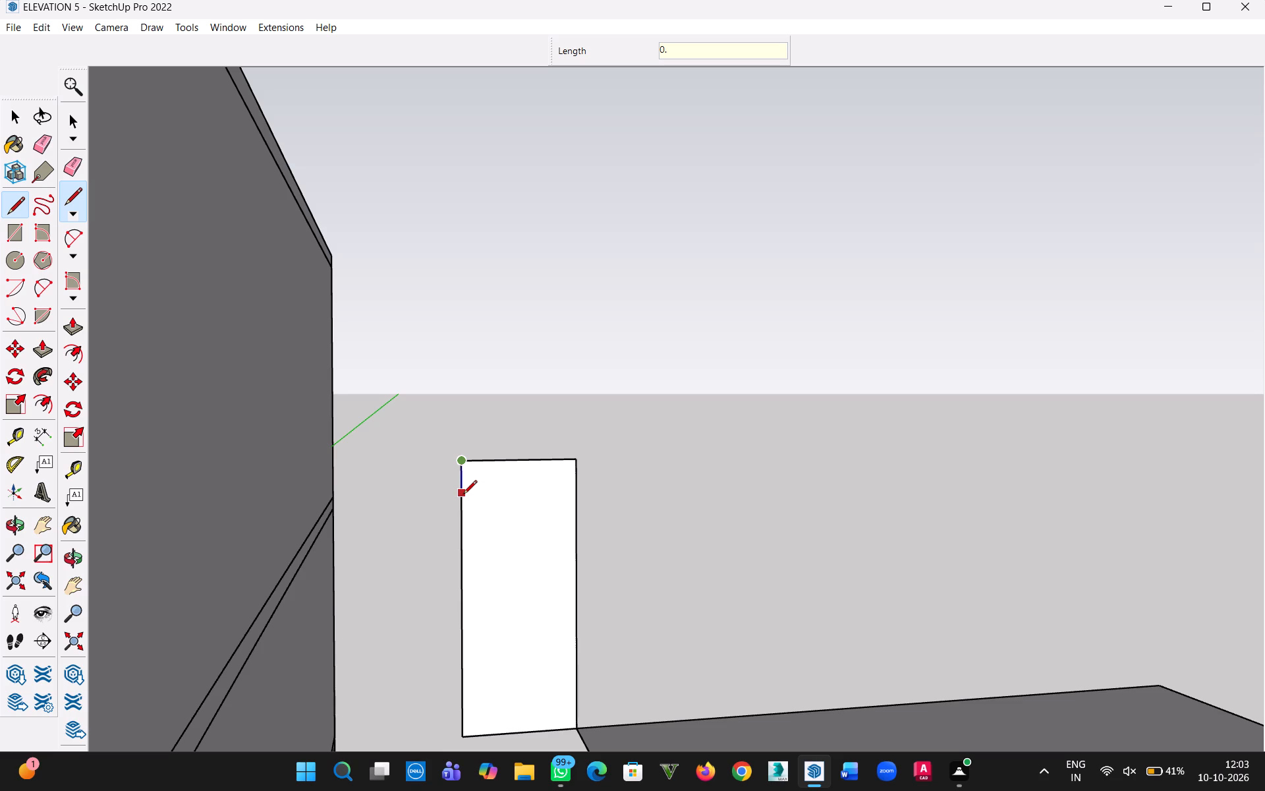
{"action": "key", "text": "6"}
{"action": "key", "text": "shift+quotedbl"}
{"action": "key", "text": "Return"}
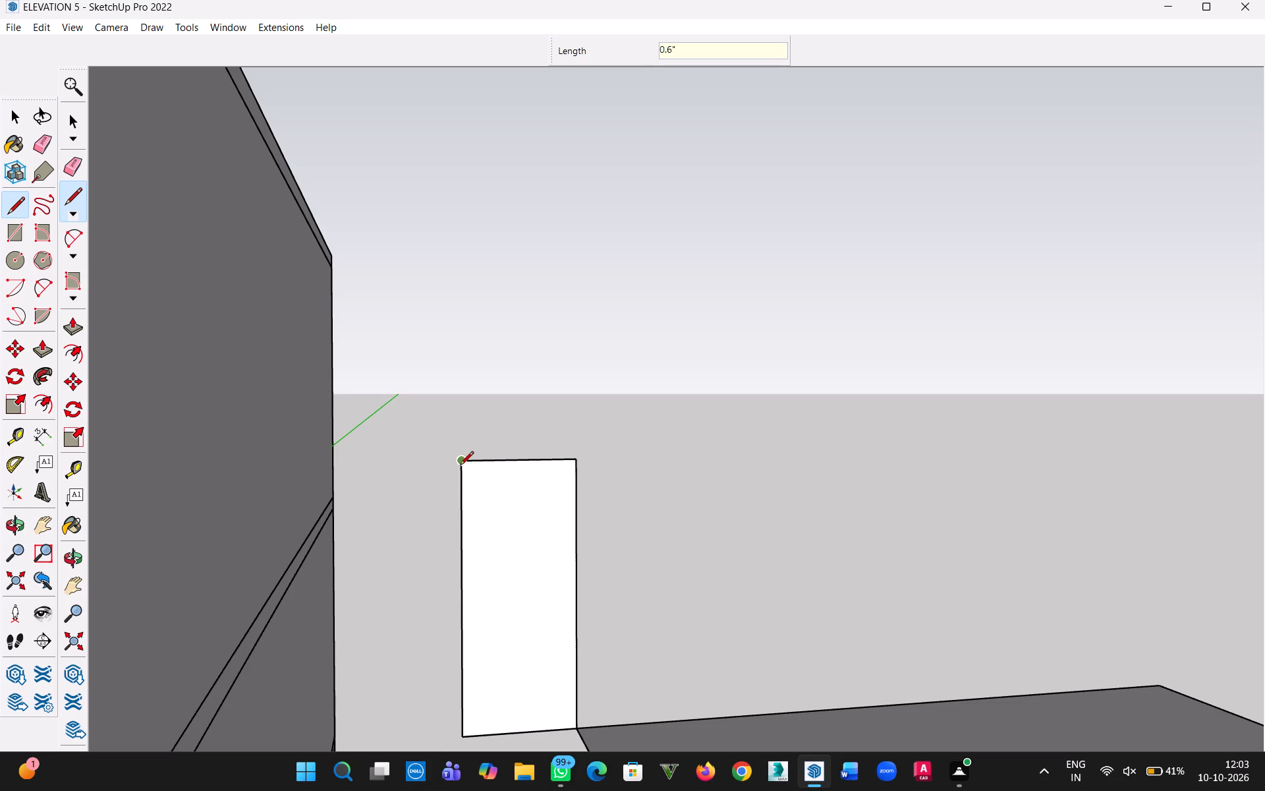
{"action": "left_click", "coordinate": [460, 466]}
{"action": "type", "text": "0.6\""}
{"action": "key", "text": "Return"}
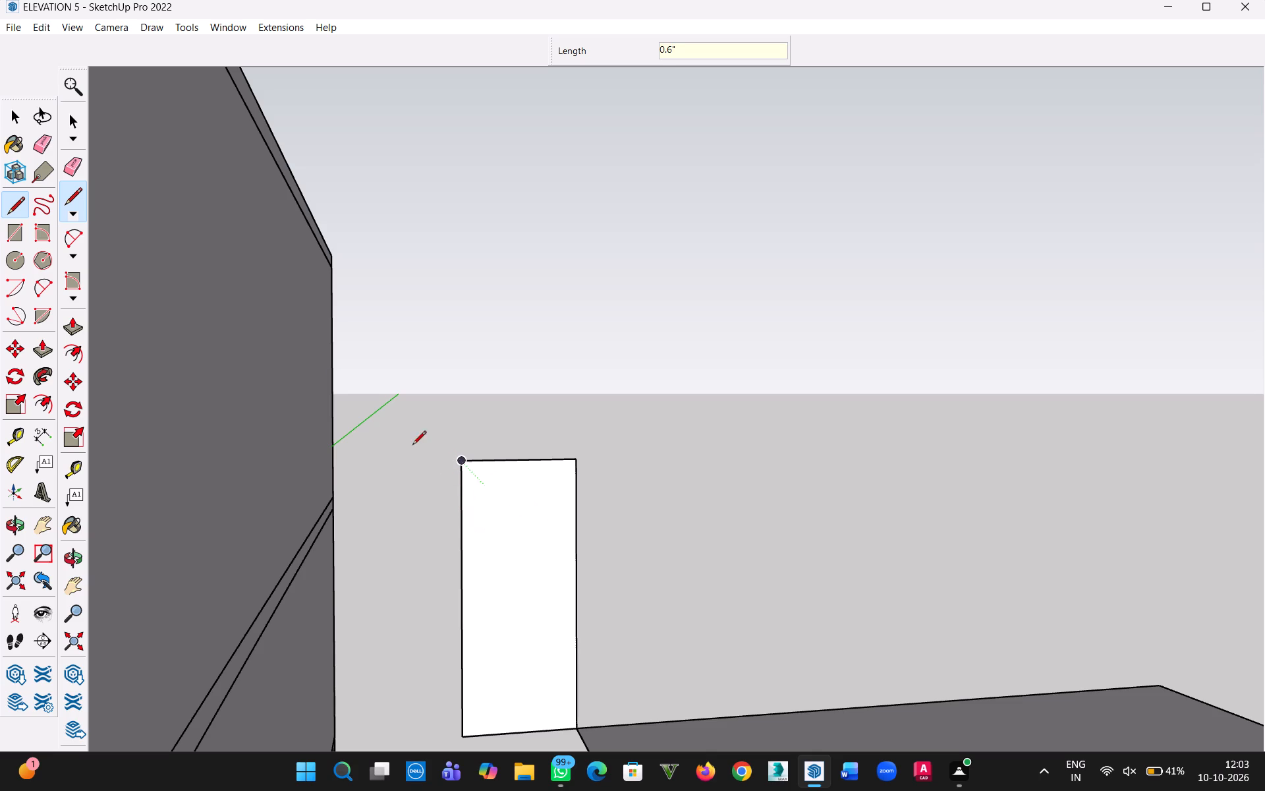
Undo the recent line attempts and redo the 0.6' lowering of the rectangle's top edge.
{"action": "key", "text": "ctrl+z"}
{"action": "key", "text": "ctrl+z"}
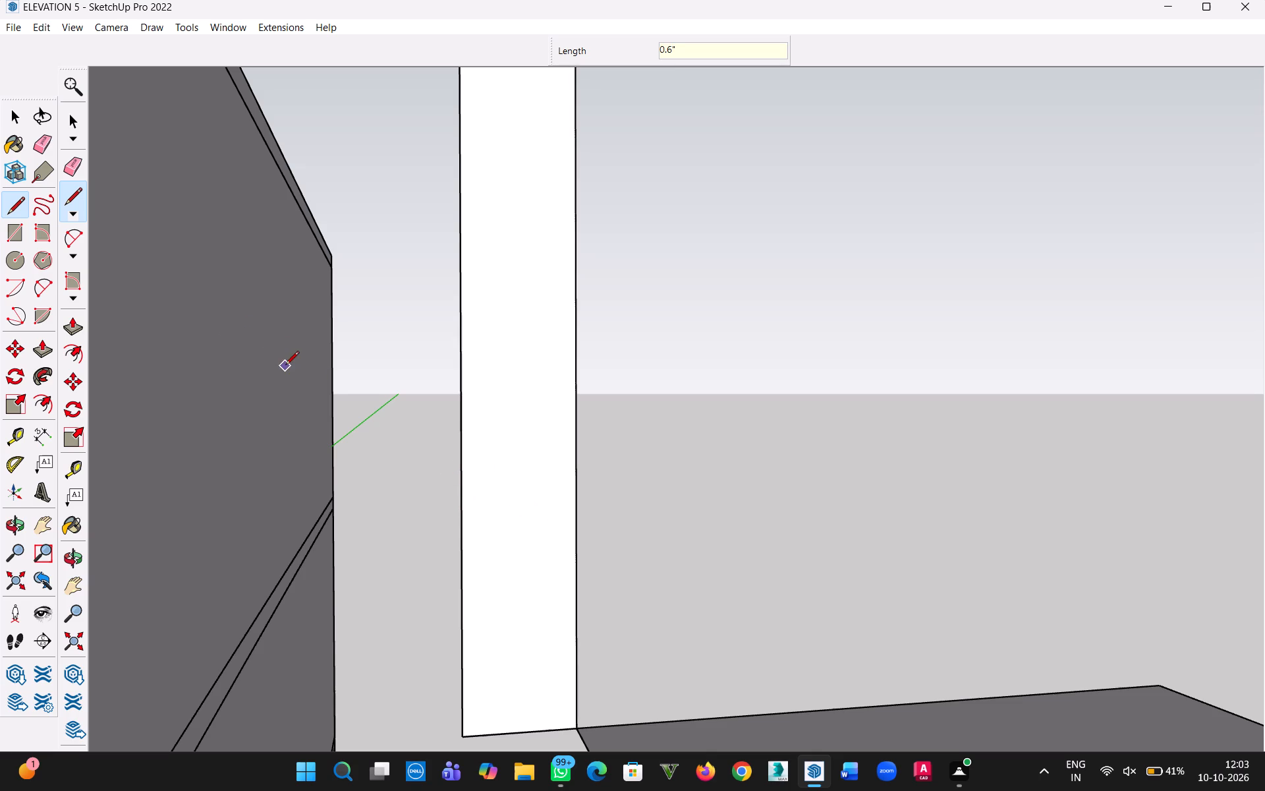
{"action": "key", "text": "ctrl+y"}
Place three parallel guide lines below the upright rectangle's top edge, each 0.6" below the previous one.
{"action": "key", "text": "t"}
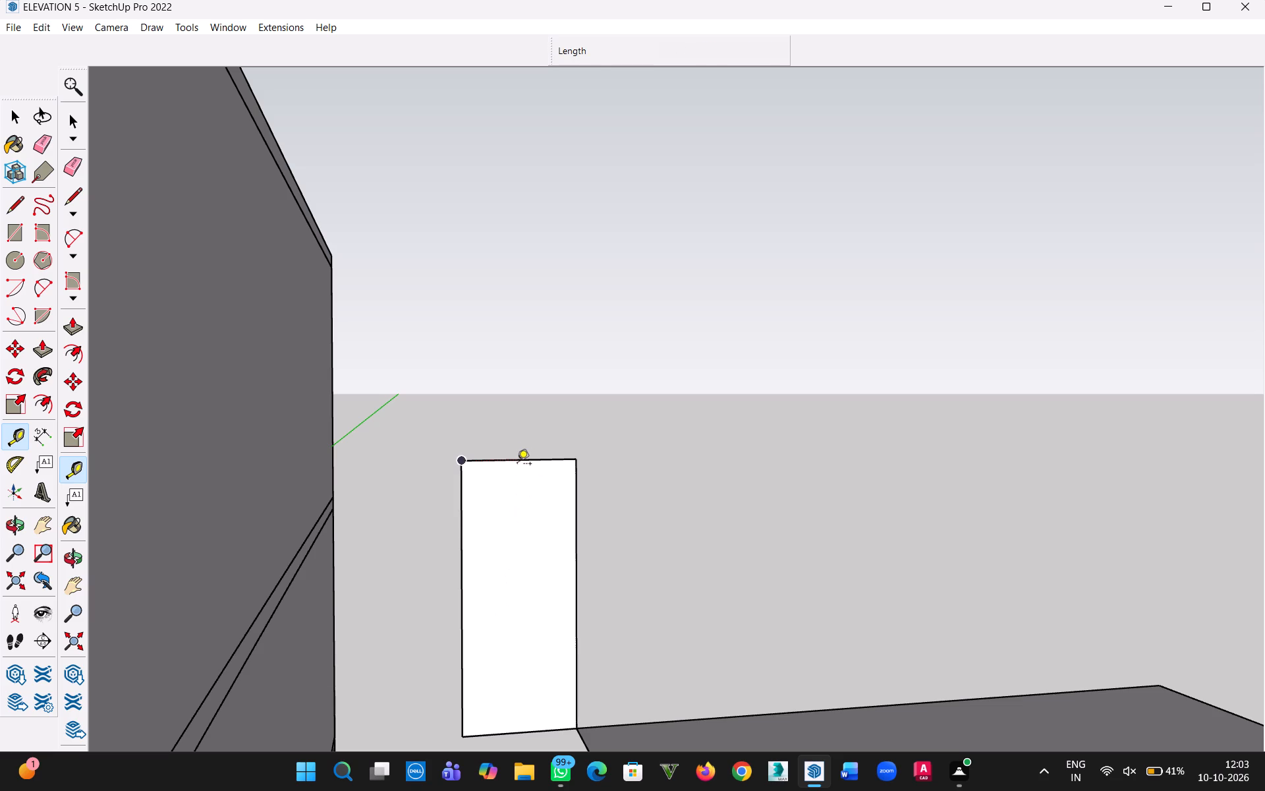
{"action": "left_click", "coordinate": [515, 461]}
{"action": "type", "text": "0.6\""}
{"action": "key", "text": "Return"}
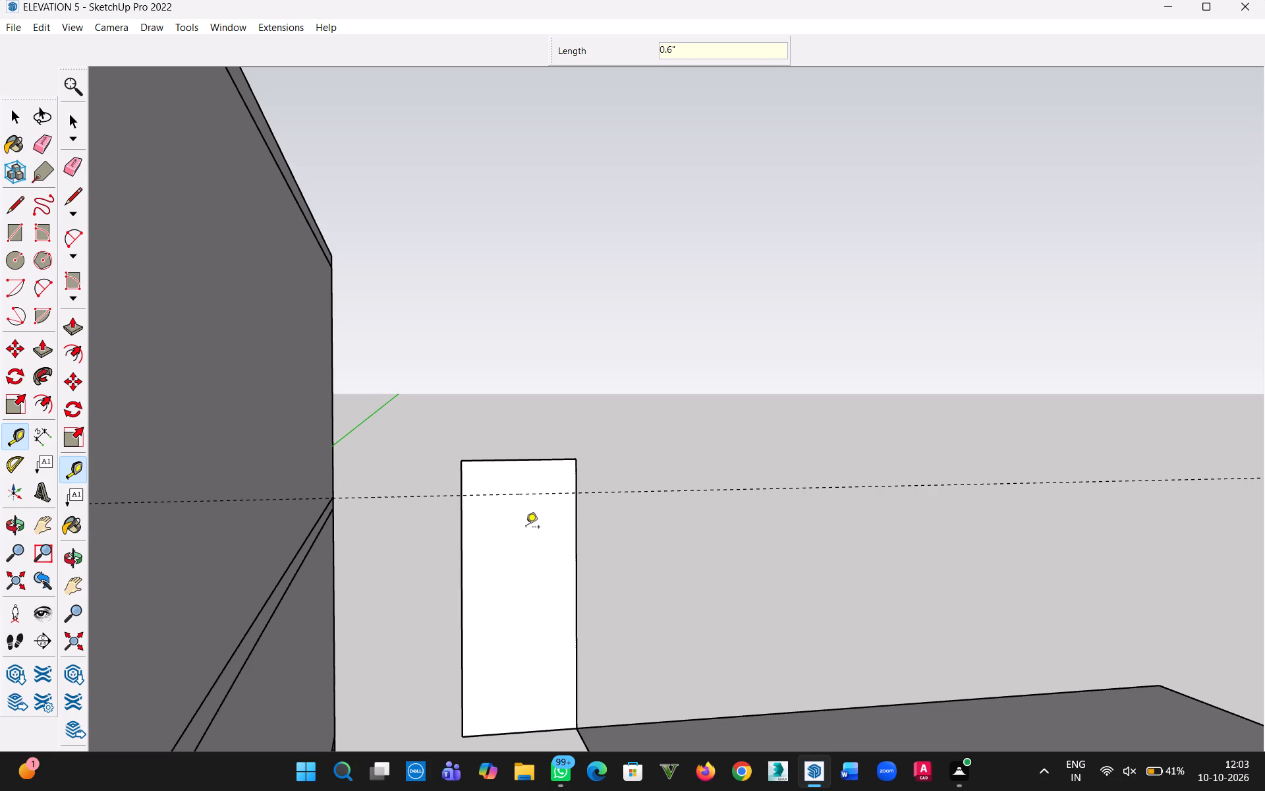
{"action": "left_click", "coordinate": [509, 497]}
{"action": "type", "text": "0.6\""}
{"action": "key", "text": "Return"}
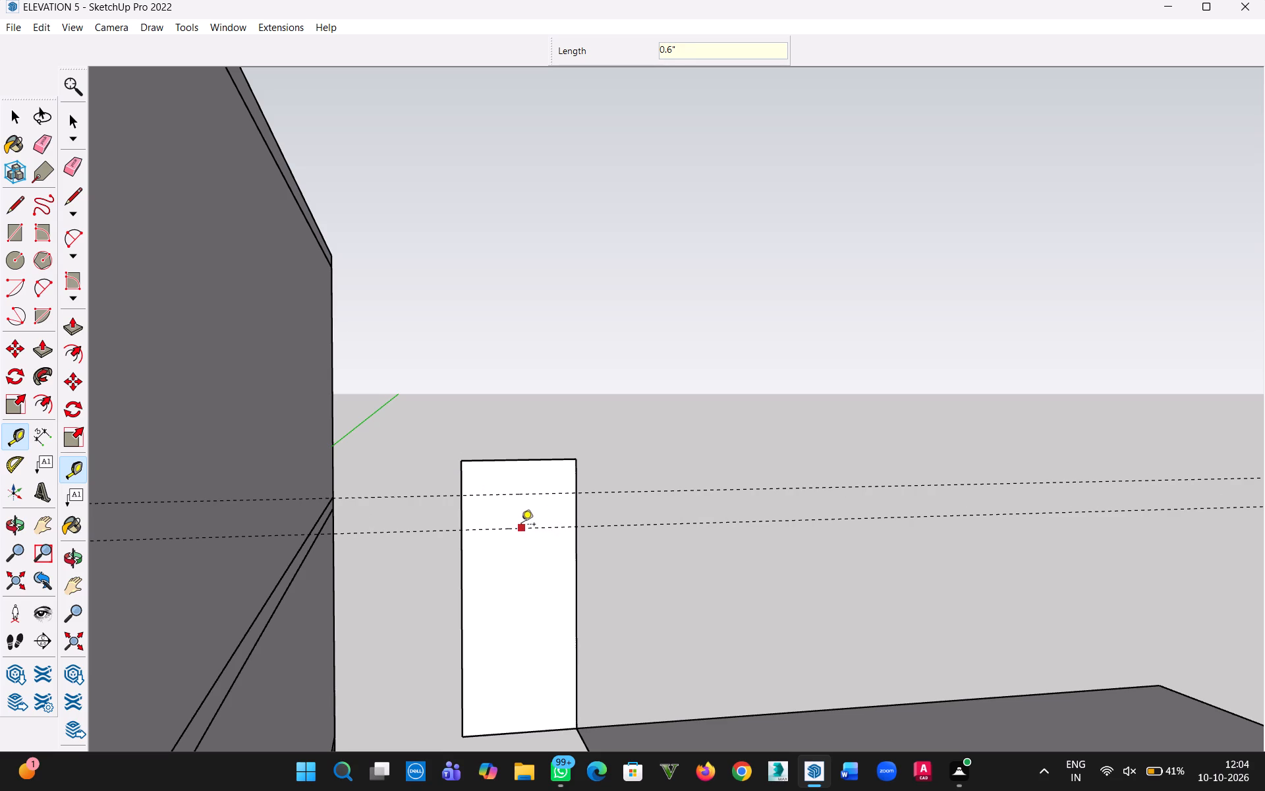
{"action": "left_click", "coordinate": [521, 525]}
{"action": "type", "text": "0.6\""}
{"action": "key", "text": "Return"}
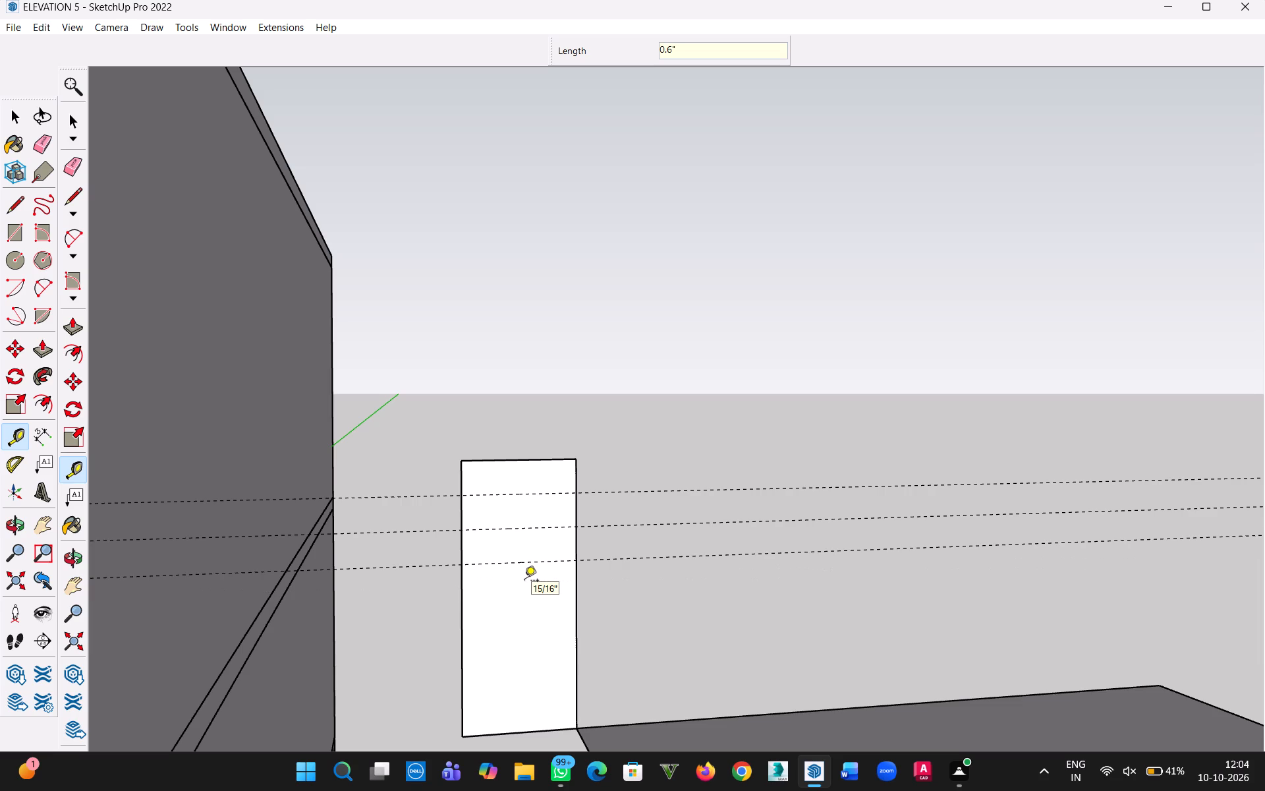
{"action": "left_click", "coordinate": [521, 559]}
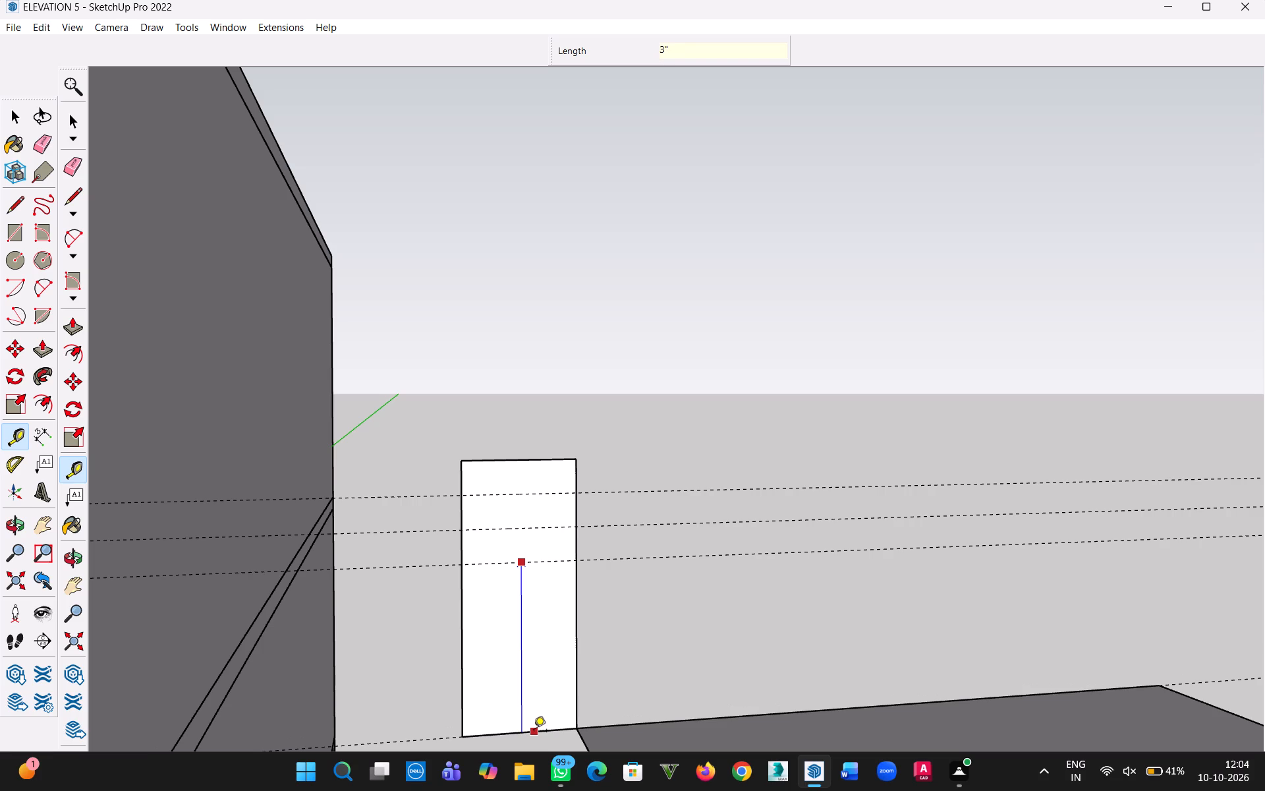
{"action": "key", "text": "Escape"}
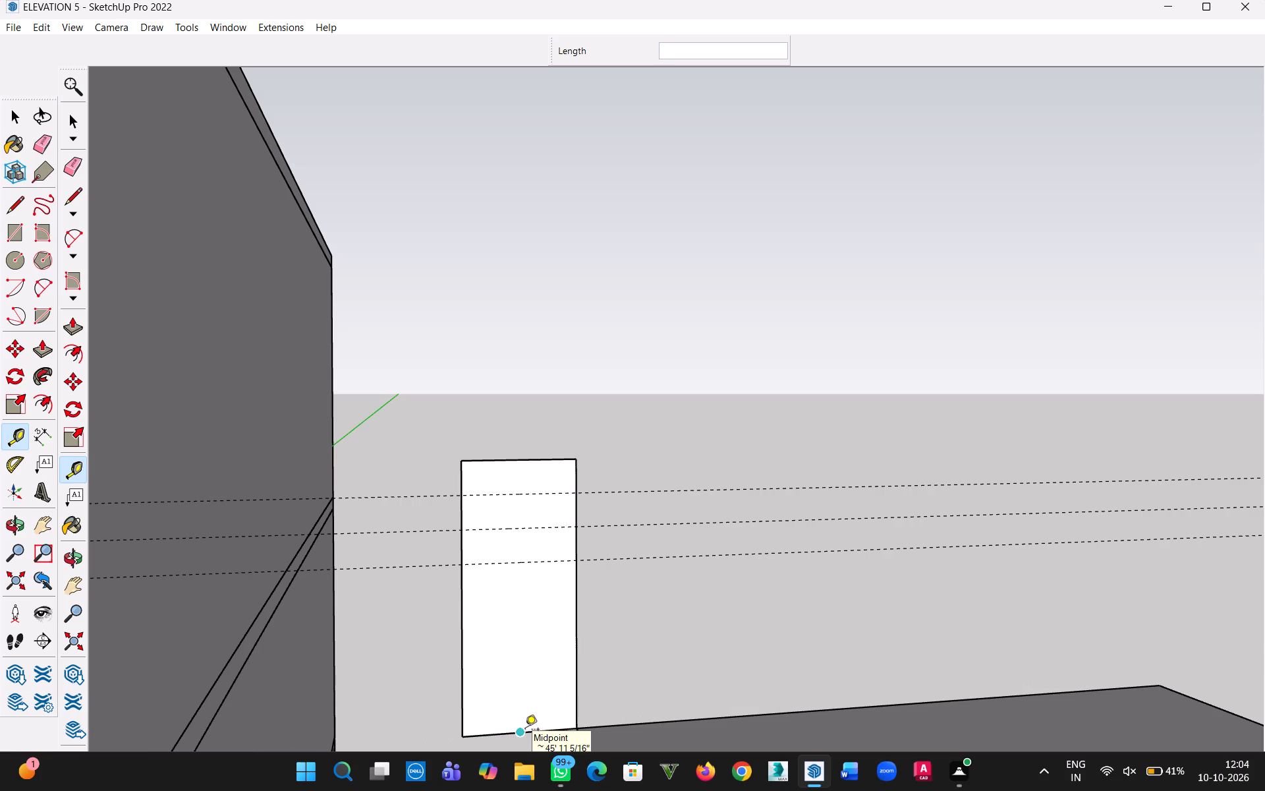
Place three parallel guide lines above the upright rectangle's bottom edge, each 0.6" above the previous one.
{"action": "left_click", "coordinate": [507, 736]}
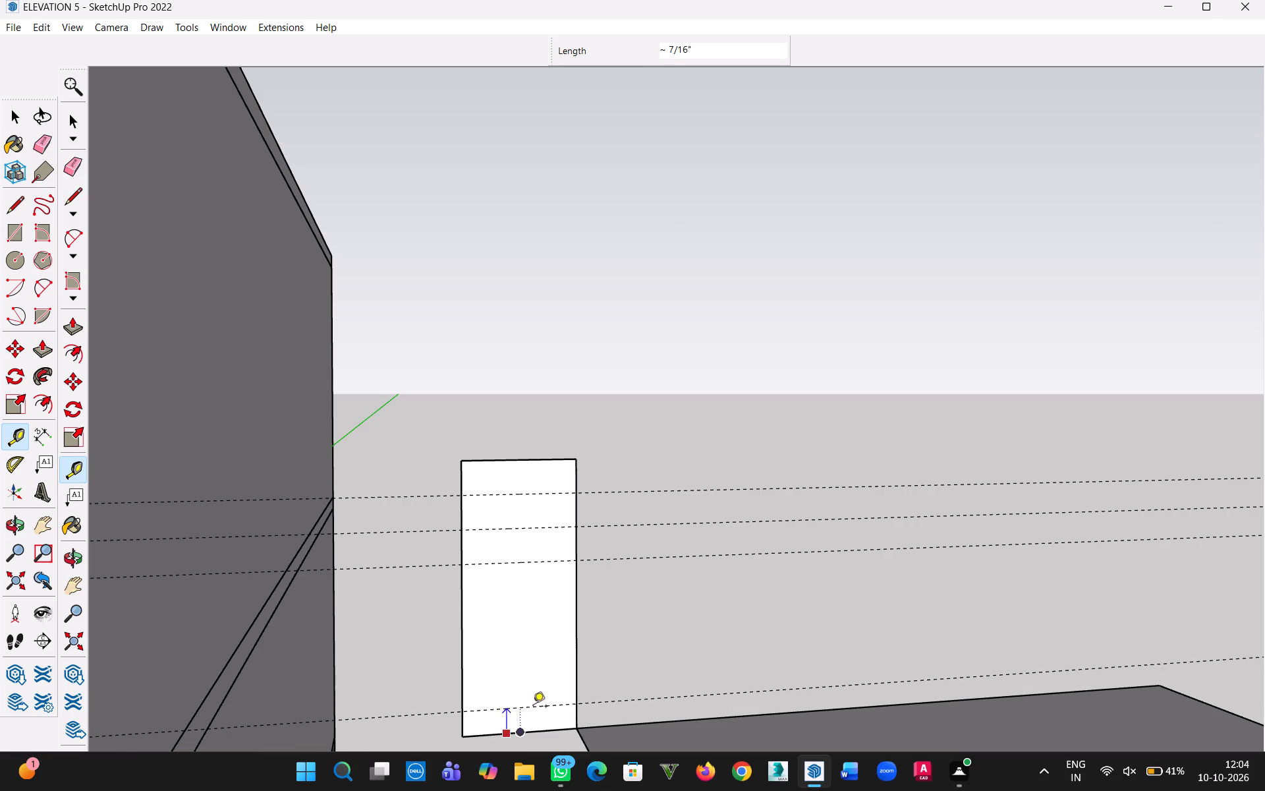
{"action": "type", "text": "0.6"}
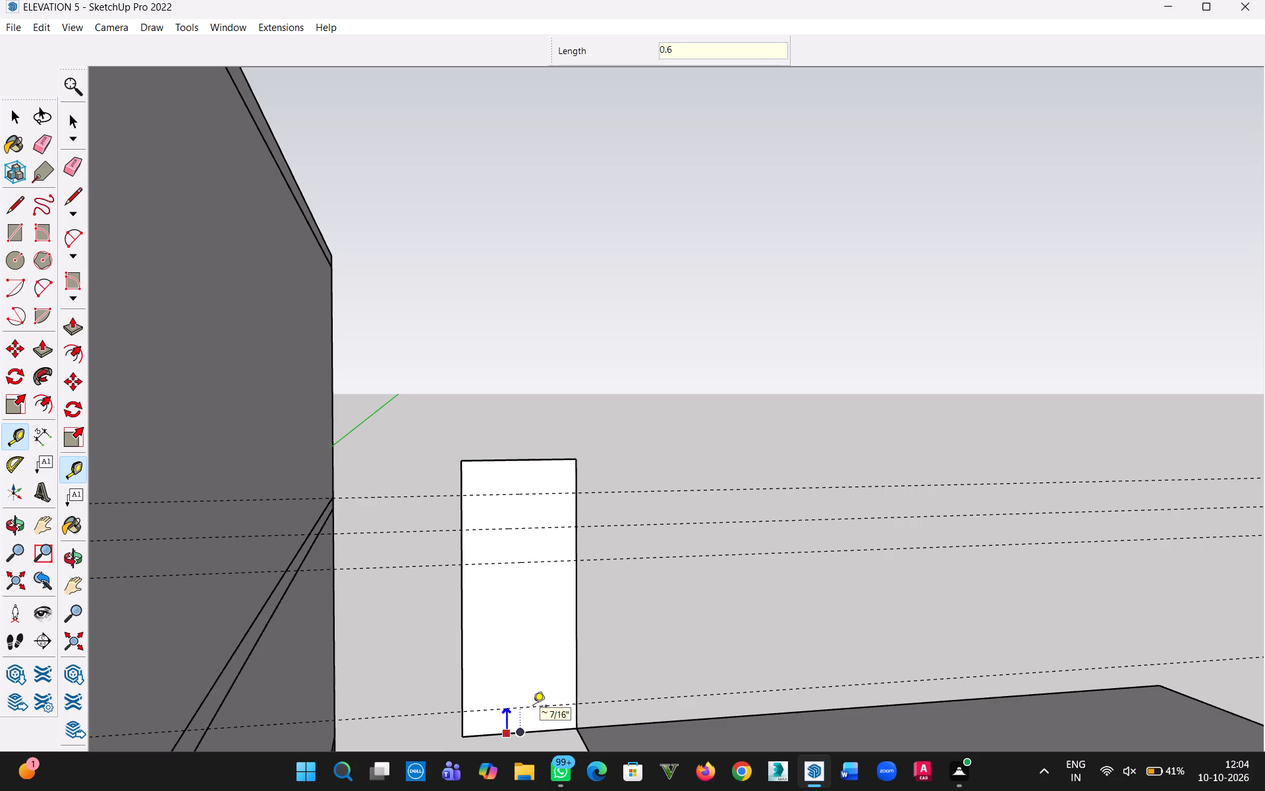
{"action": "key", "text": "shift+quotedbl"}
{"action": "key", "text": "Return"}
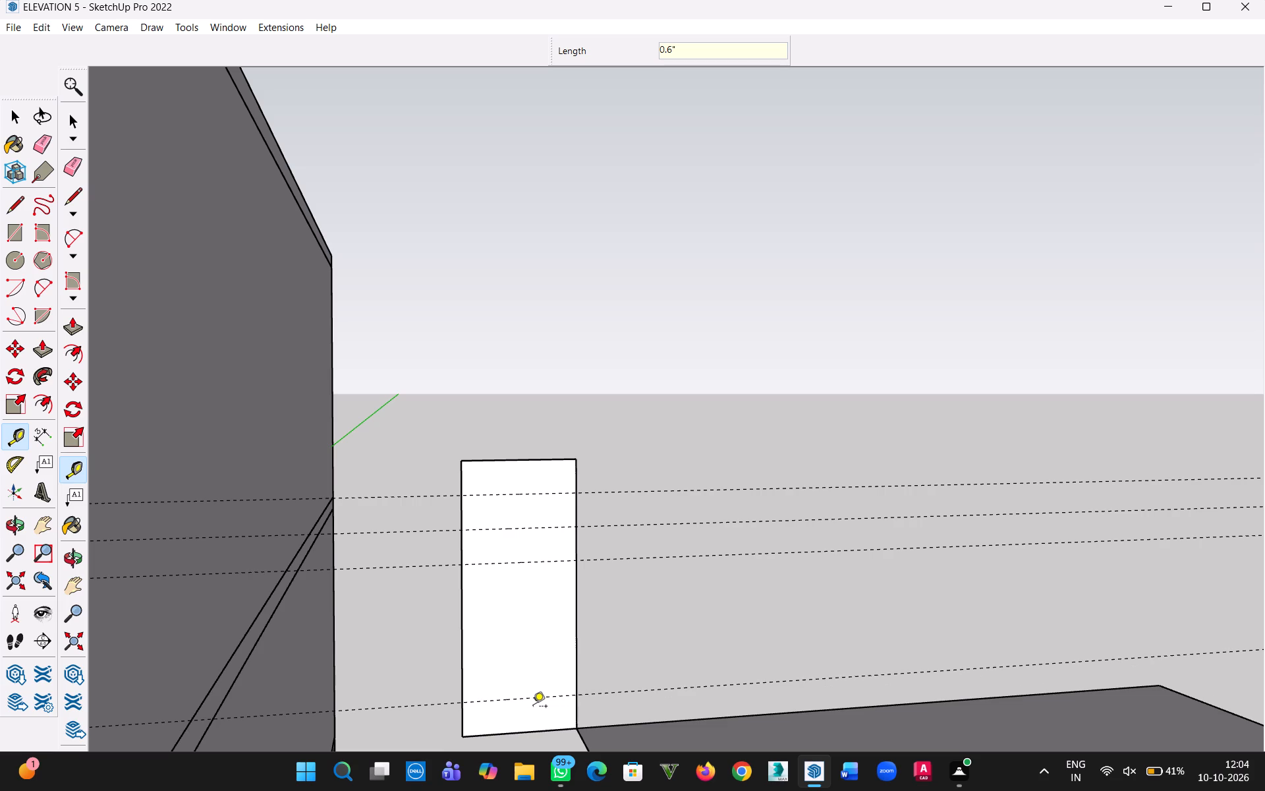
{"action": "left_click", "coordinate": [526, 696]}
{"action": "key", "text": "Escape"}
{"action": "left_click", "coordinate": [488, 703]}
{"action": "type", "text": "0.6\""}
{"action": "key", "text": "Return"}
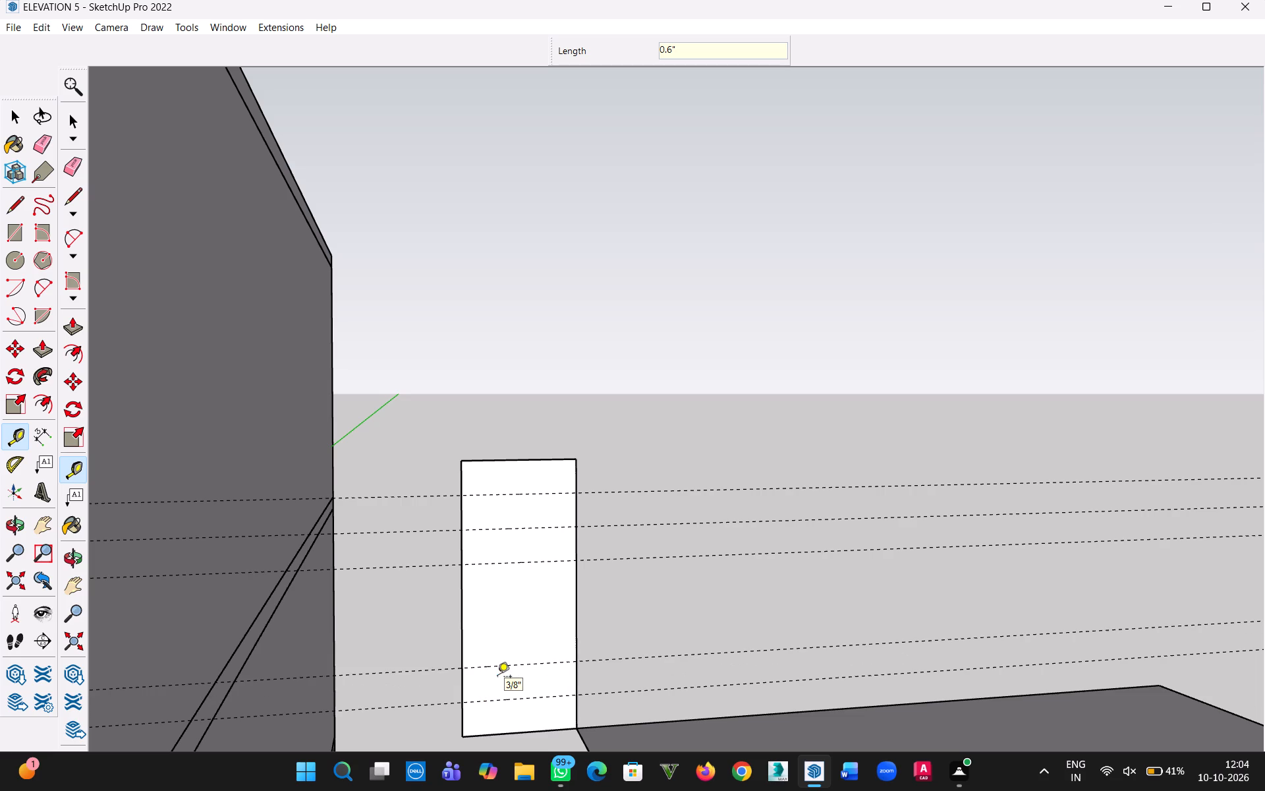
{"action": "left_click", "coordinate": [501, 668]}
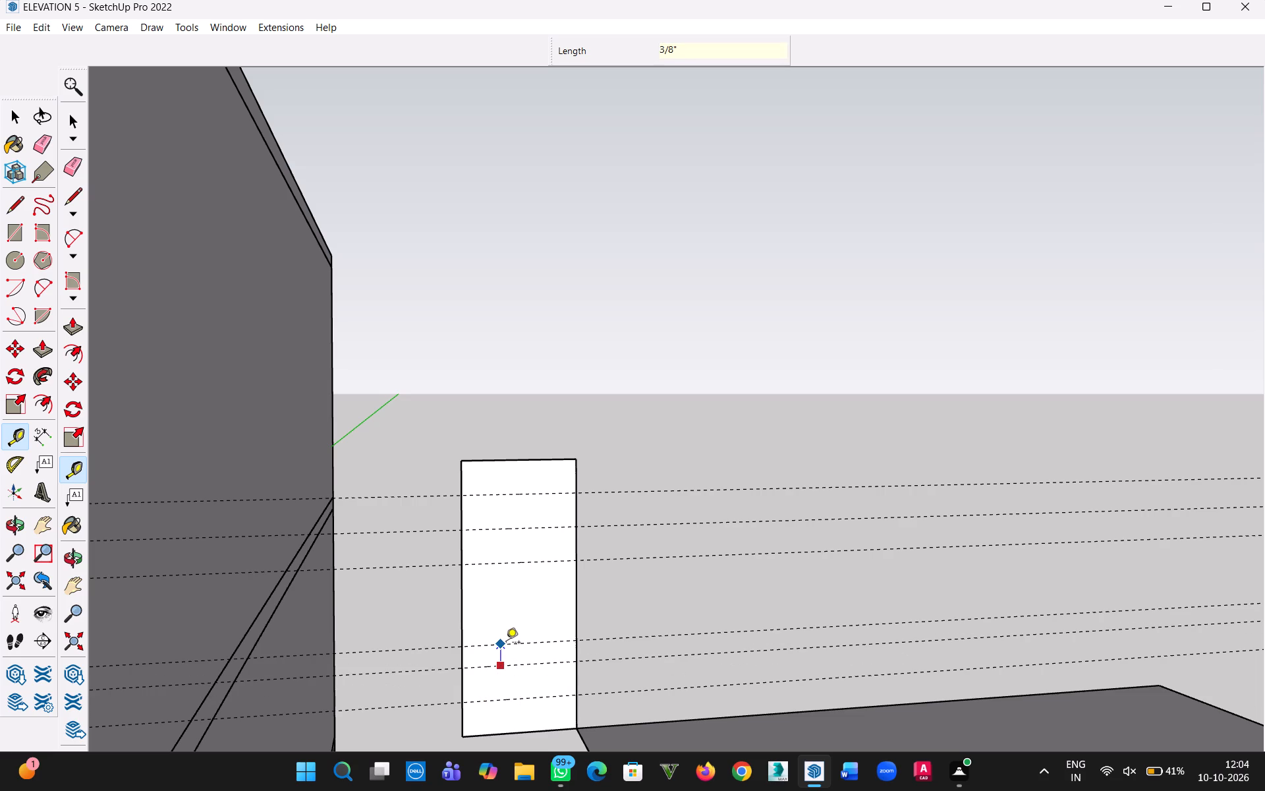
{"action": "type", "text": "0.6\""}
{"action": "key", "text": "Return"}
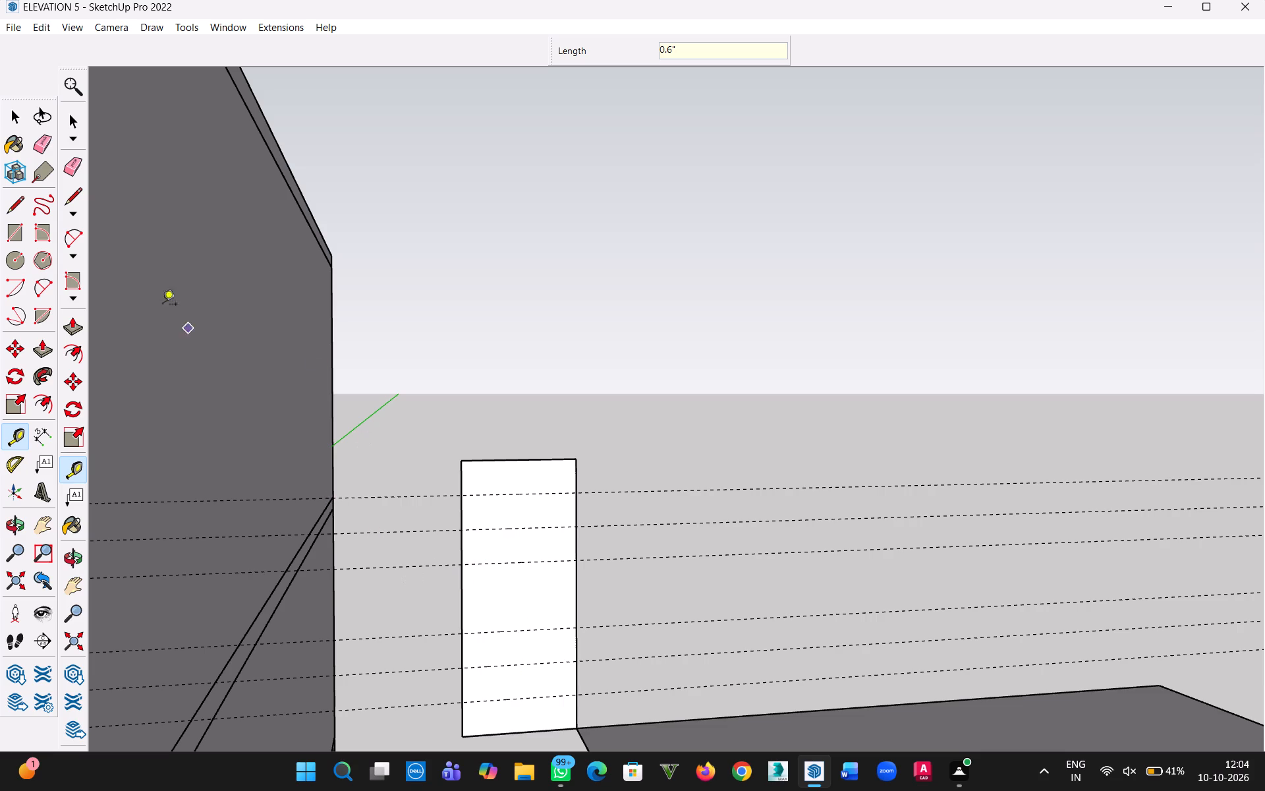
Draw an arc on the rectangle's wall-side edge between the two innermost guides, about 1 3/16" across, bulging inward about 5/8".
{"action": "left_click", "coordinate": [34, 289]}
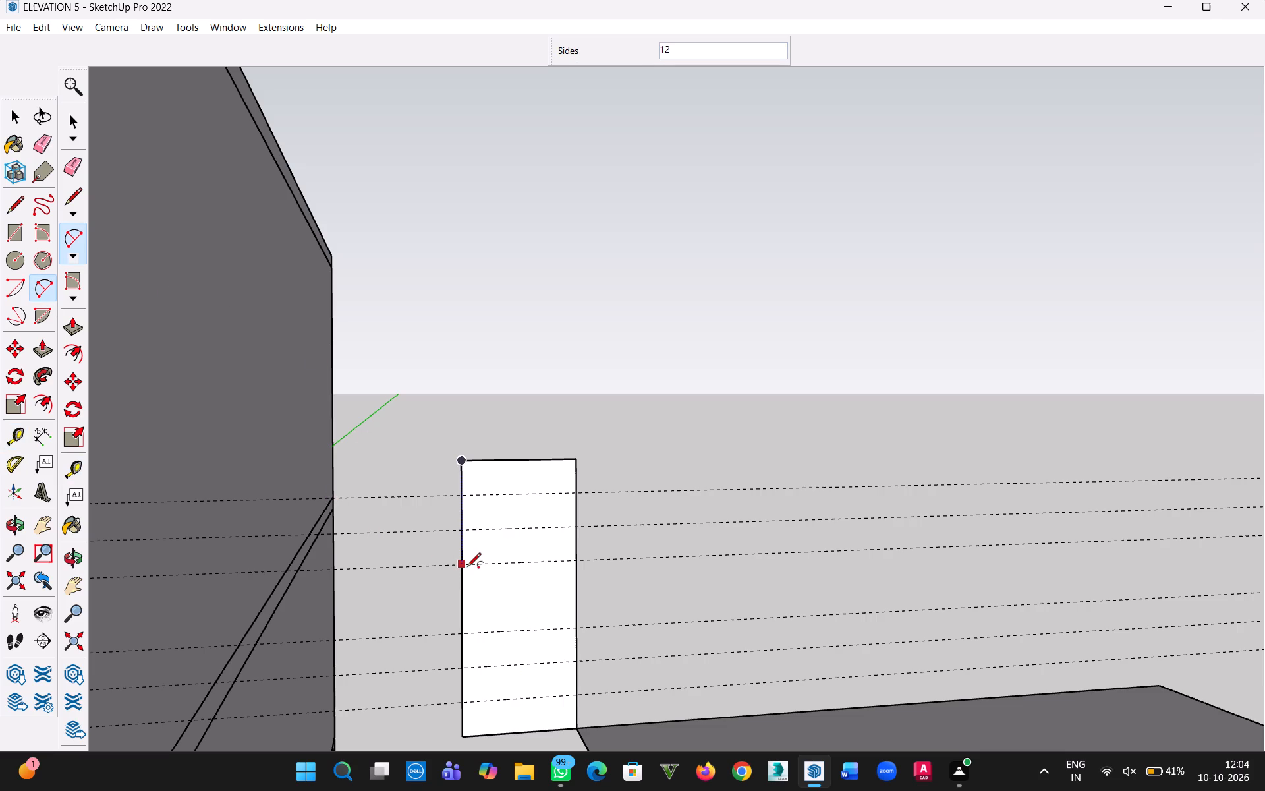
{"action": "left_click", "coordinate": [464, 568]}
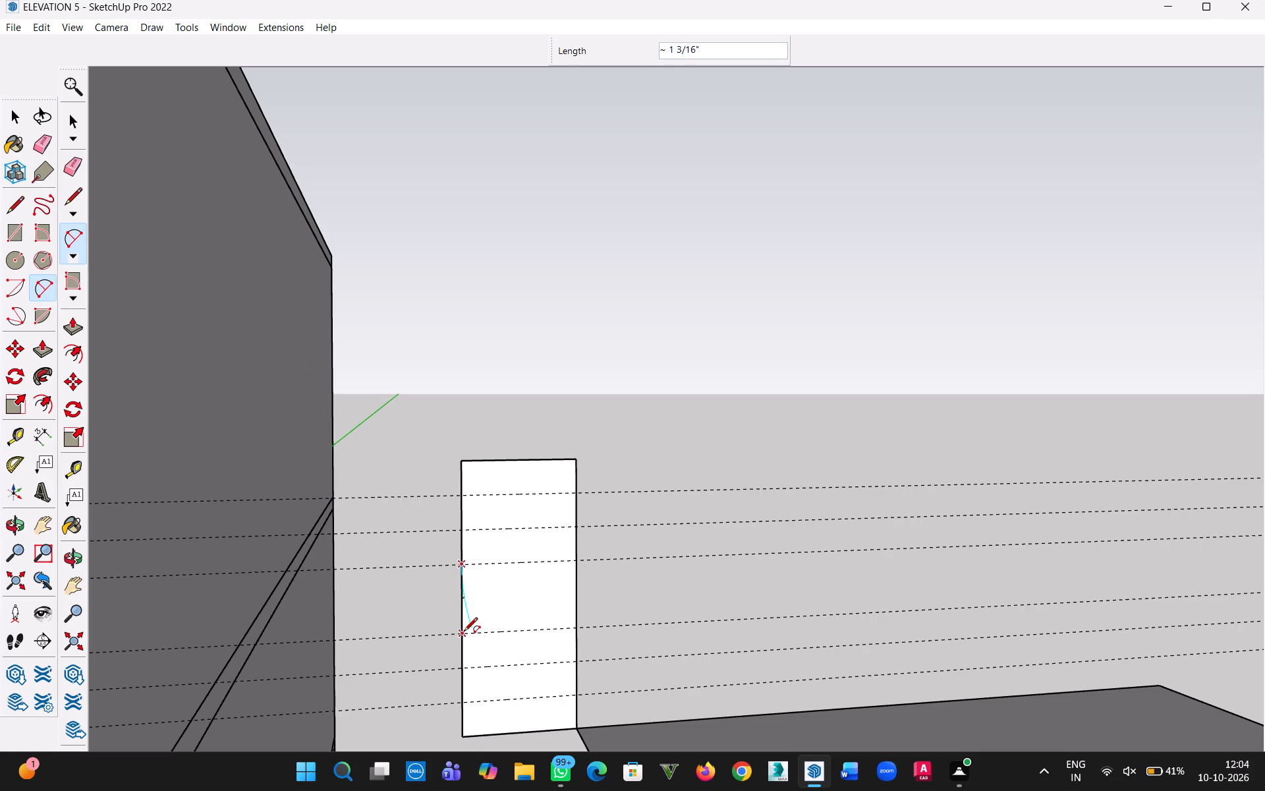
{"action": "left_click", "coordinate": [464, 633]}
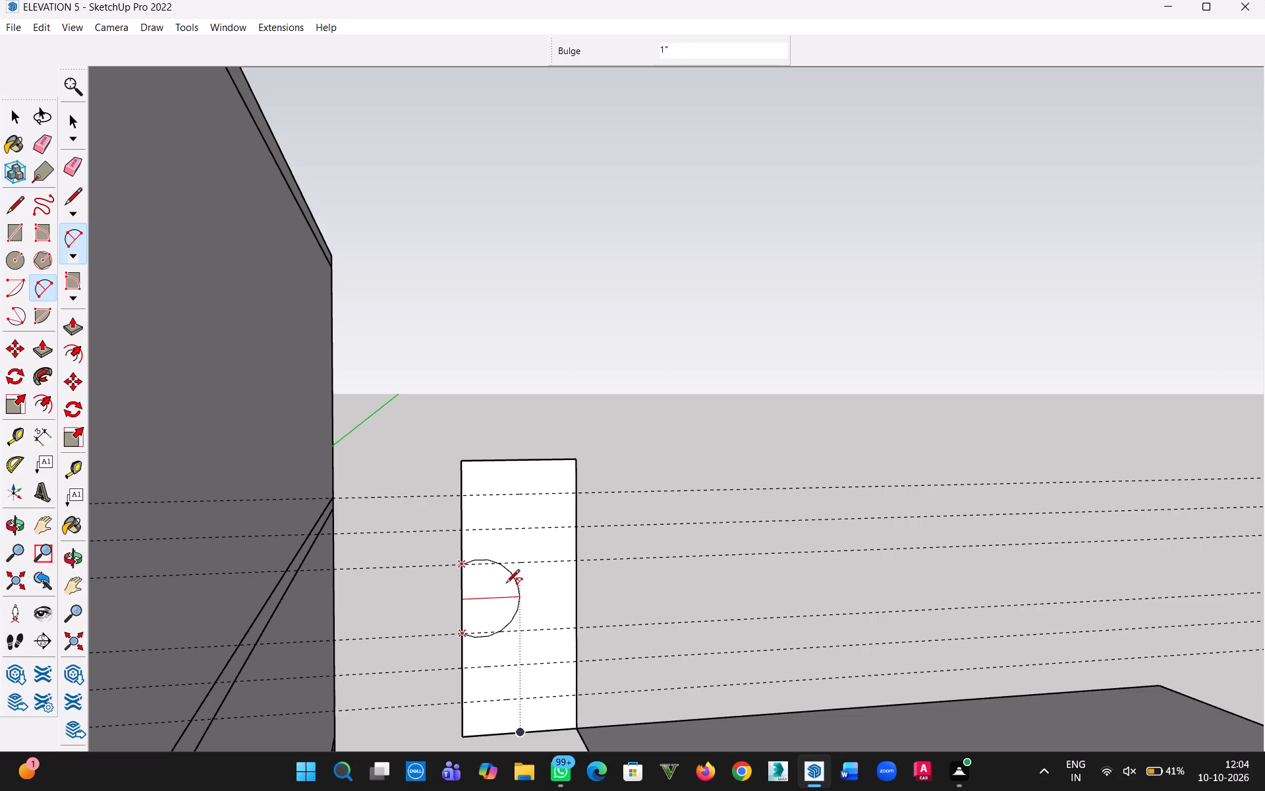
{"action": "left_click", "coordinate": [497, 583]}
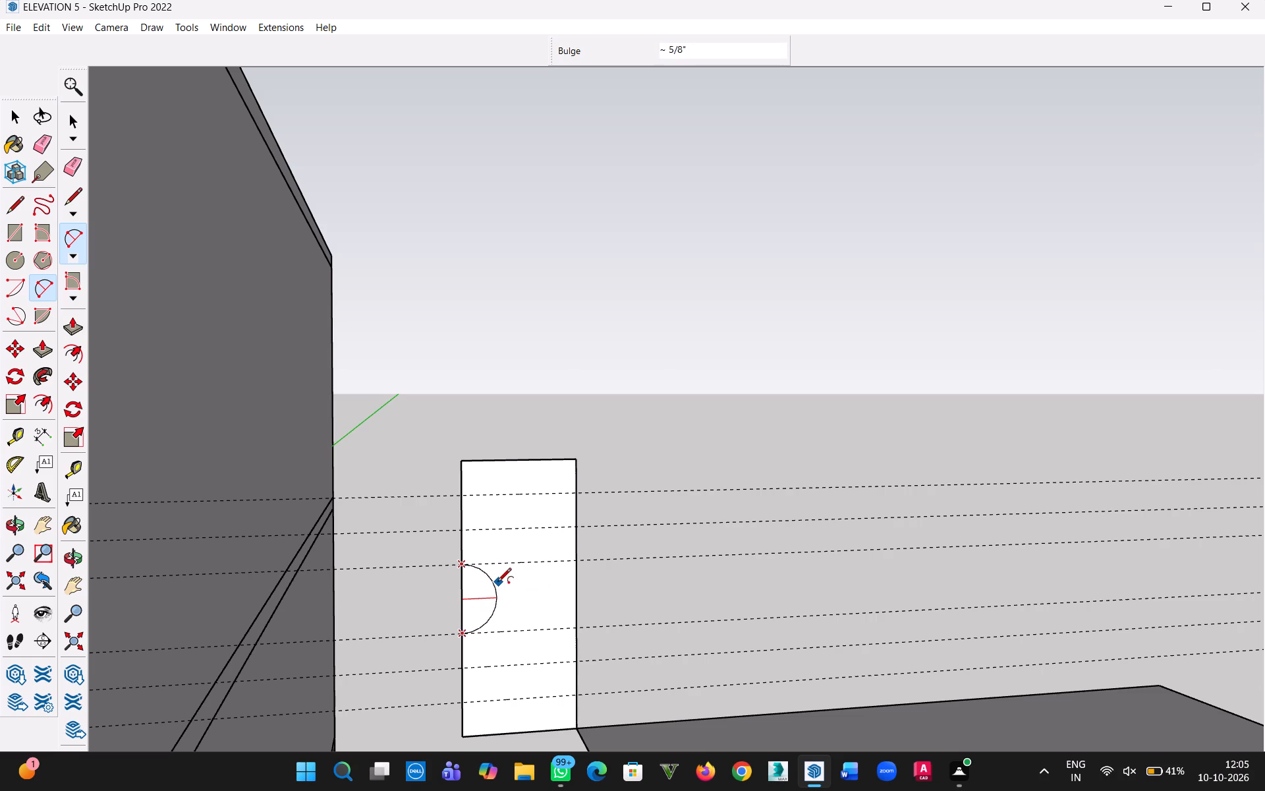
{"action": "left_click", "coordinate": [18, 122]}
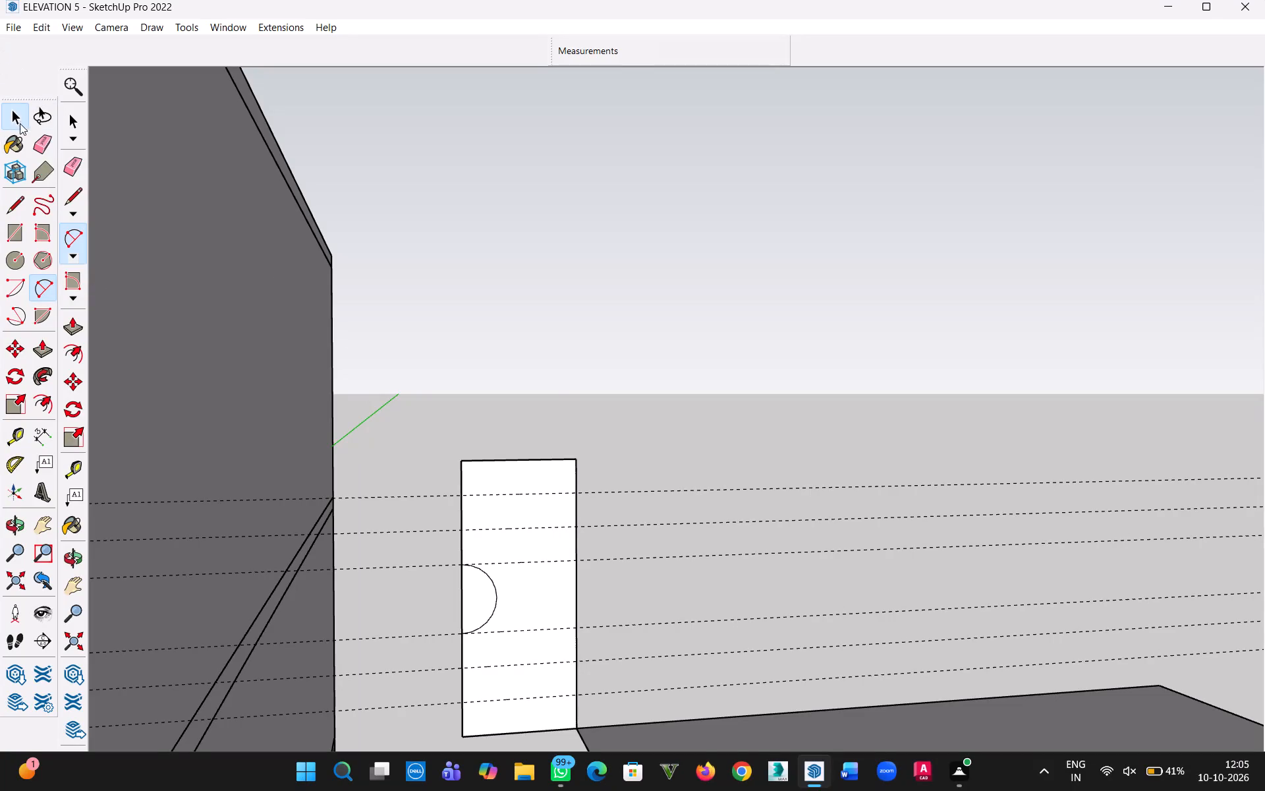
{"action": "left_click", "coordinate": [559, 382]}
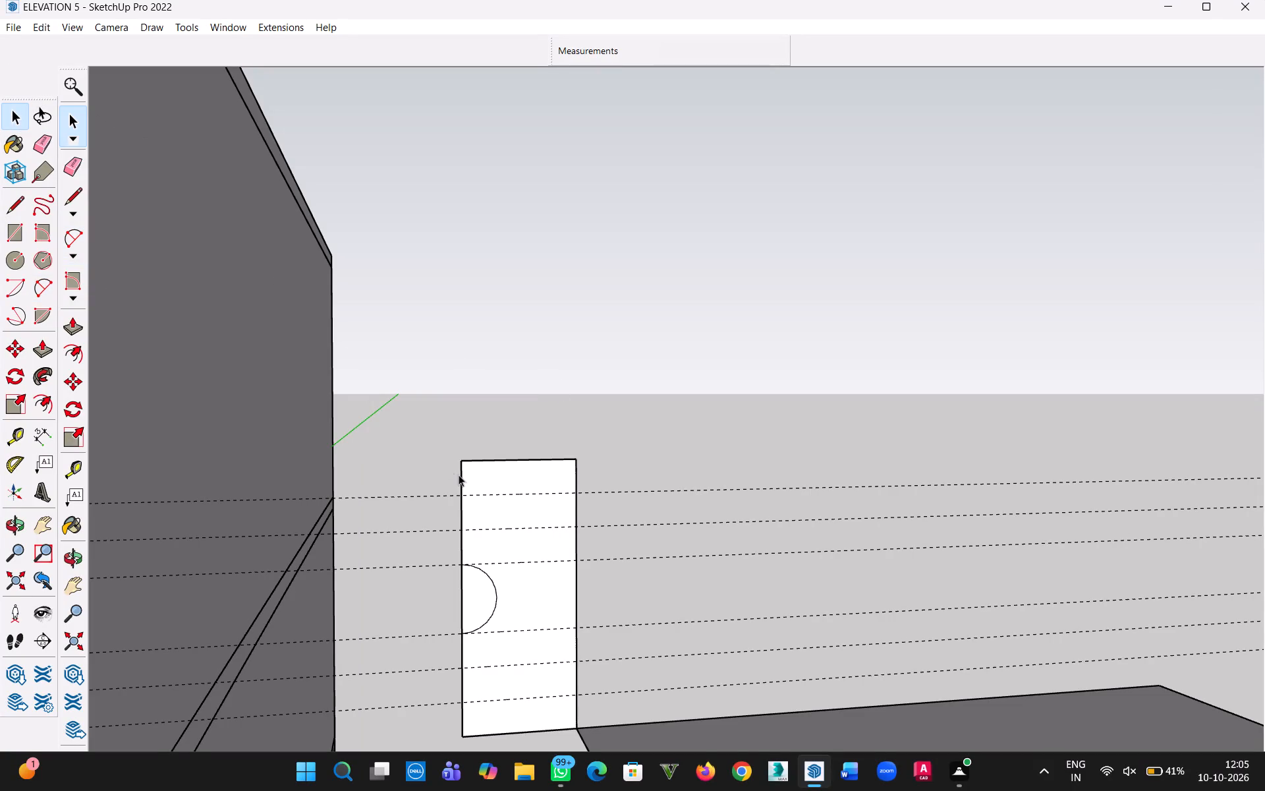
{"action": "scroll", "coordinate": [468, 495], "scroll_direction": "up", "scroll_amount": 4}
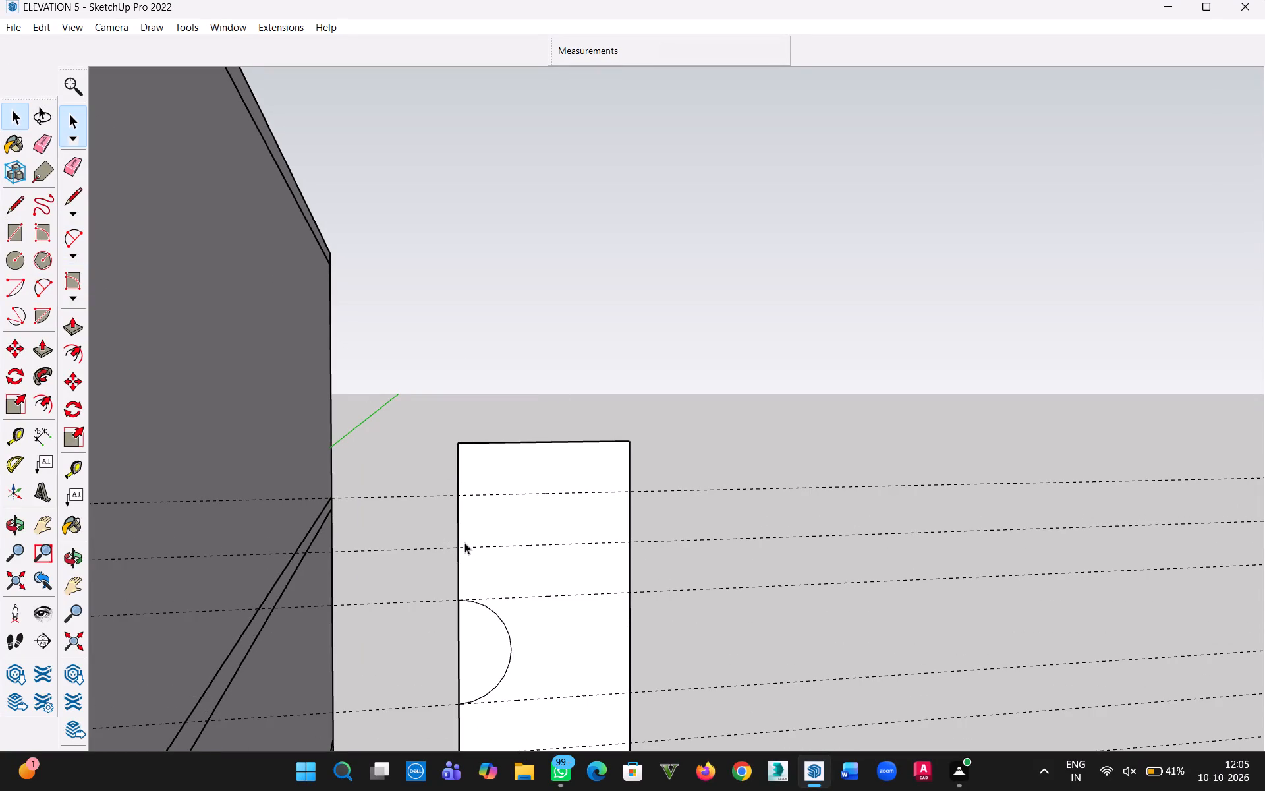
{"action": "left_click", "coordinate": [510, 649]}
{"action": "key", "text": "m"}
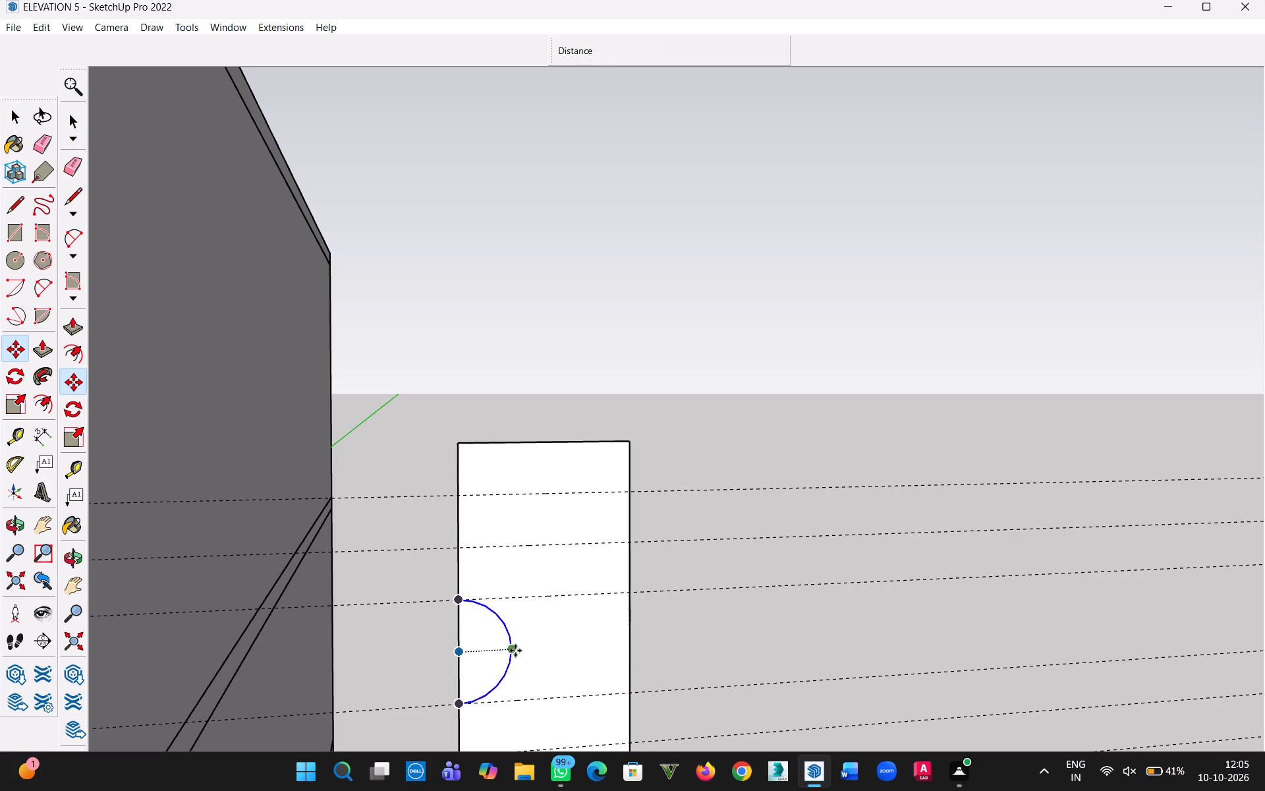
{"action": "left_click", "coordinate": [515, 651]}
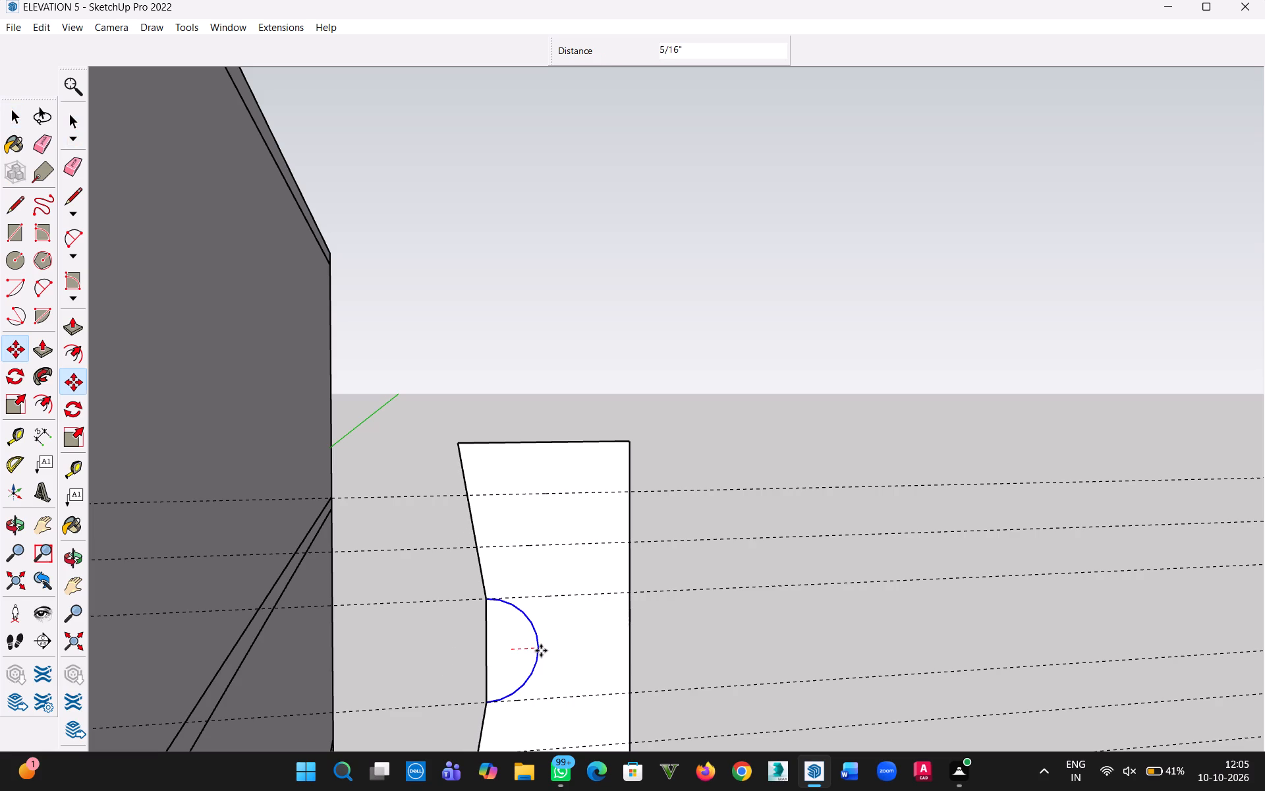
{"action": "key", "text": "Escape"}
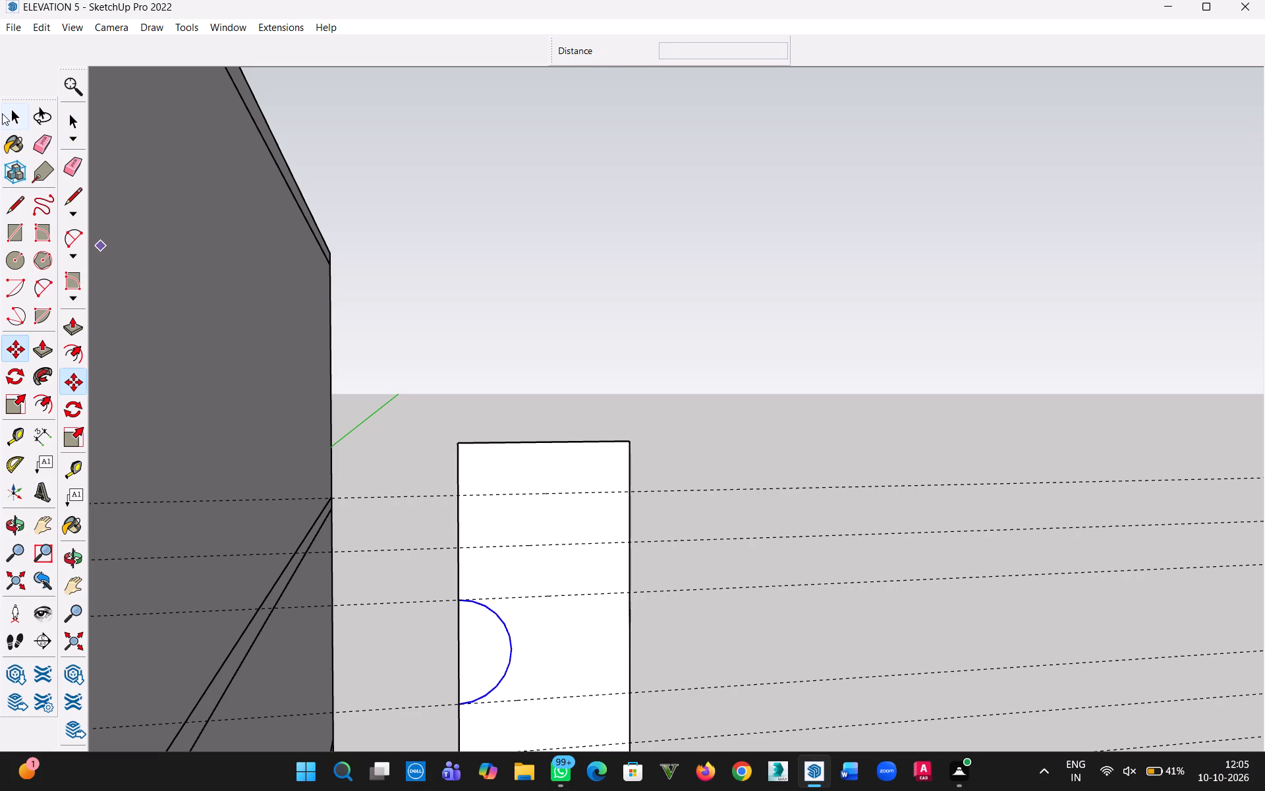
Copy the arc about 7/16" horizontally into the rectangle and delete the original arc on the edge.
{"action": "left_click", "coordinate": [2, 113]}
{"action": "left_click", "coordinate": [654, 407]}
{"action": "left_click", "coordinate": [513, 654]}
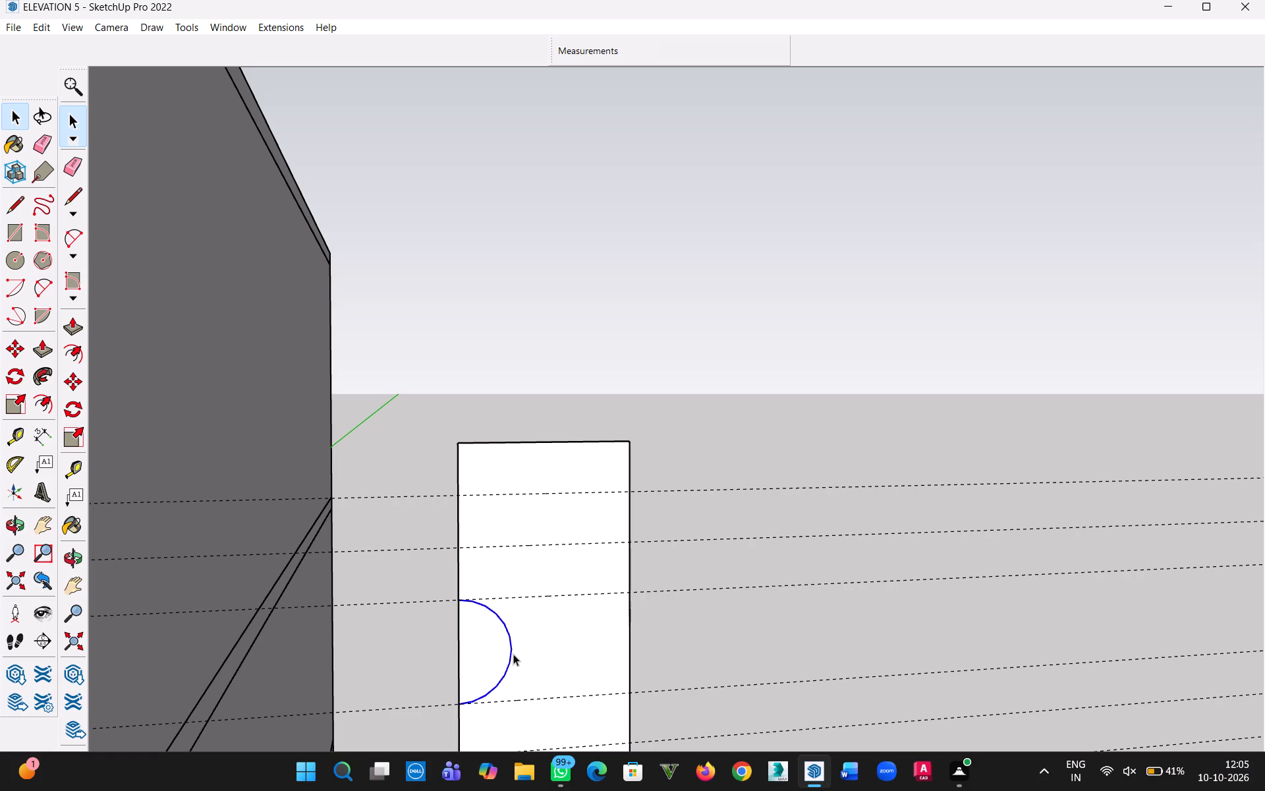
{"action": "key", "text": "m"}
{"action": "left_click", "coordinate": [513, 648]}
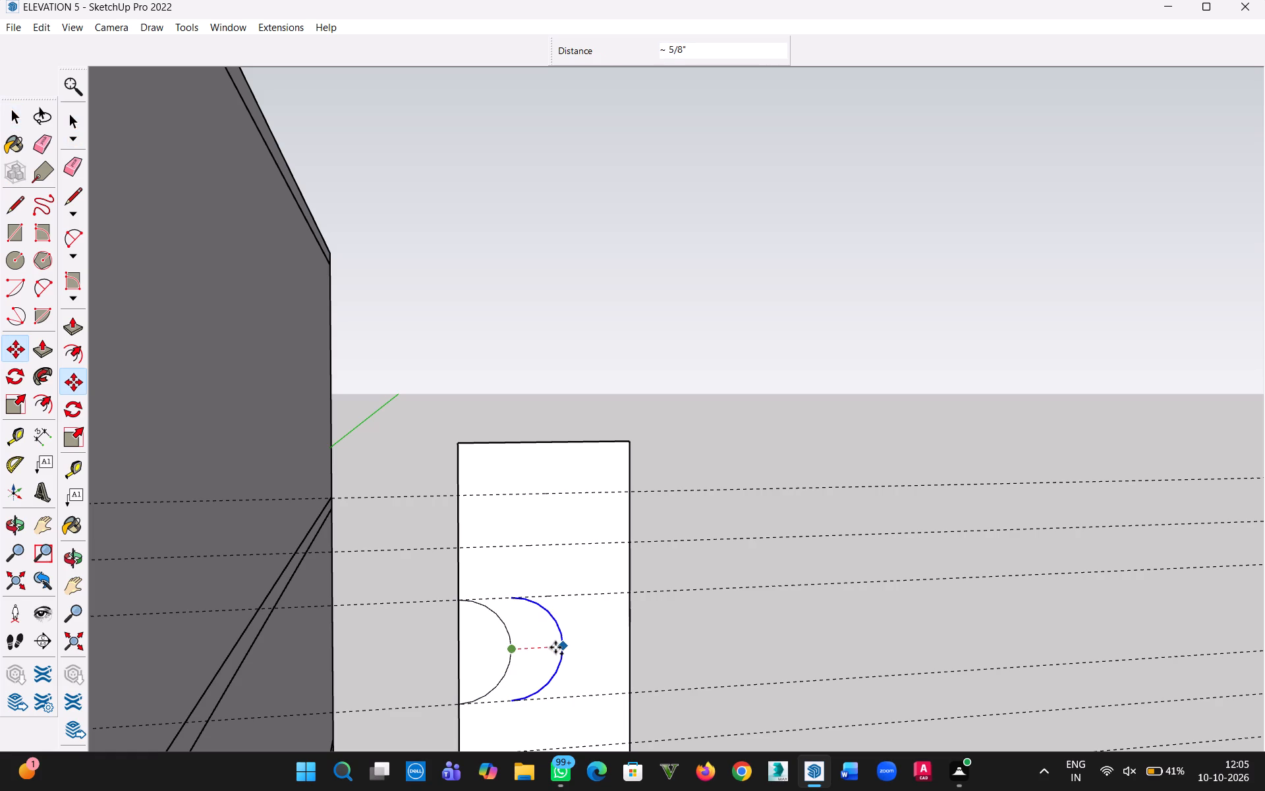
{"action": "left_click", "coordinate": [549, 647]}
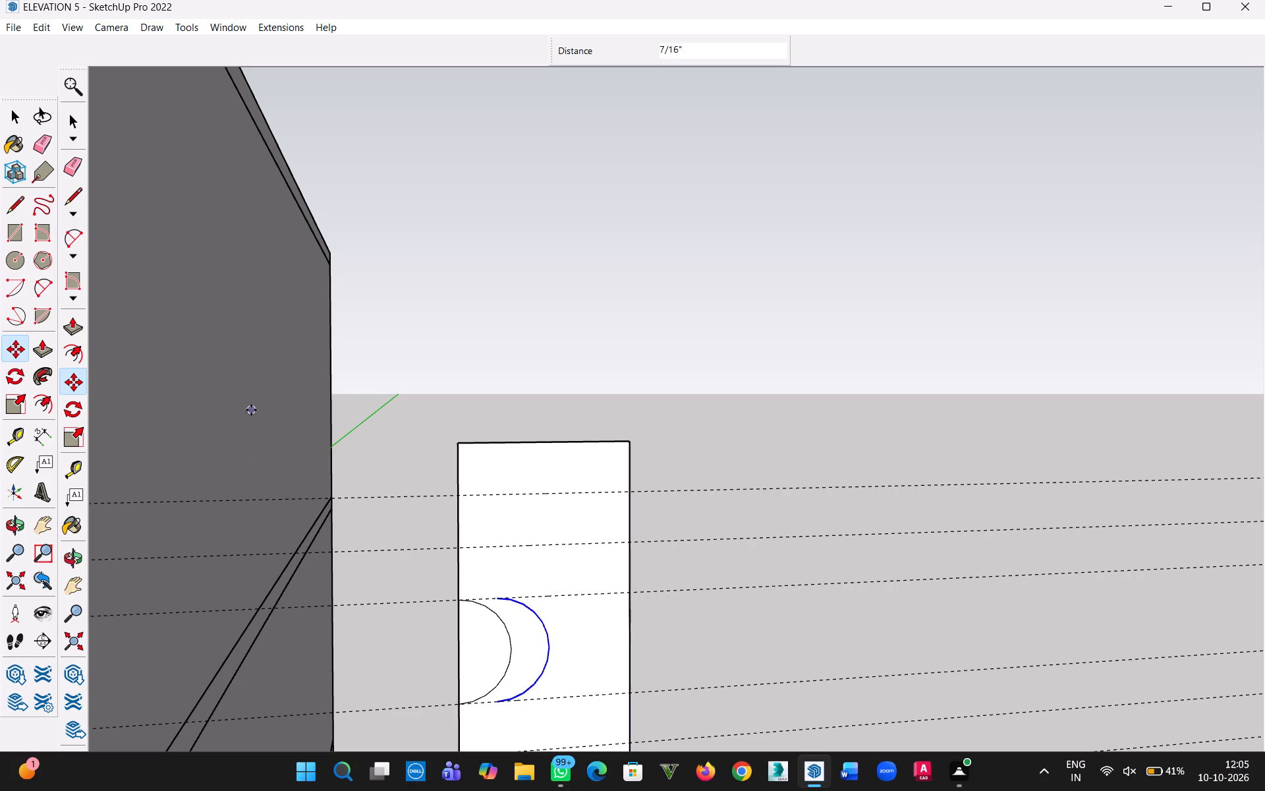
{"action": "left_click", "coordinate": [17, 123]}
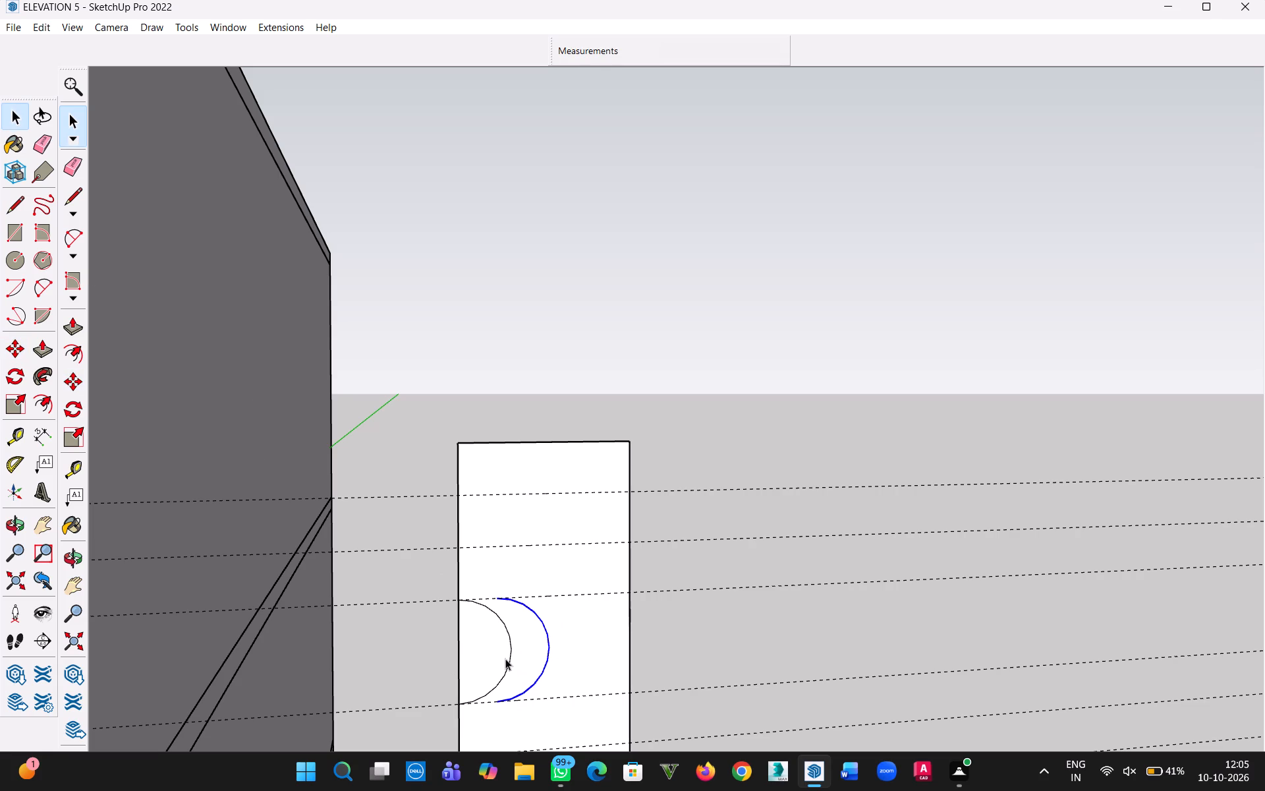
{"action": "left_click", "coordinate": [508, 659]}
{"action": "key", "text": "Delete"}
Draw slanted line segments from the arc's upper end across the guides to the rectangle's wall-side top corner.
{"action": "key", "text": "l"}
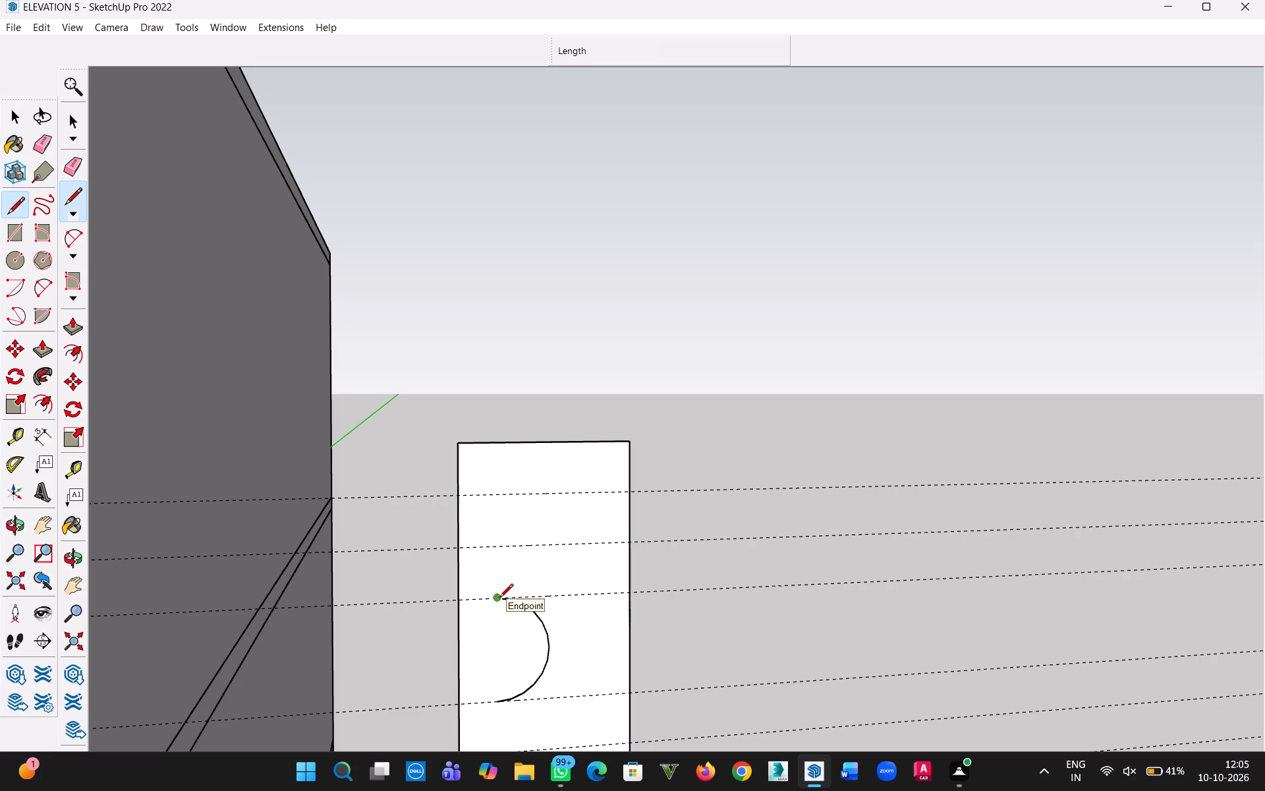
{"action": "left_click", "coordinate": [499, 599]}
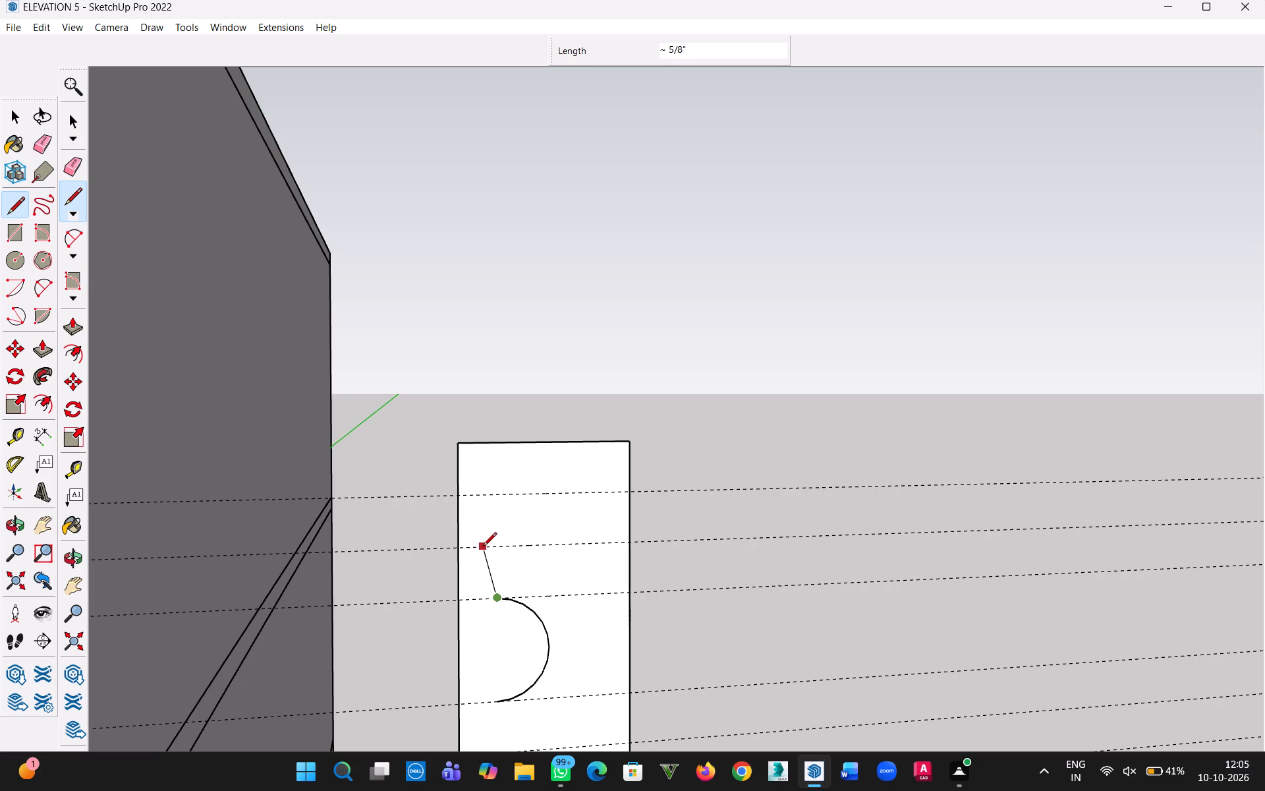
{"action": "left_click", "coordinate": [483, 547]}
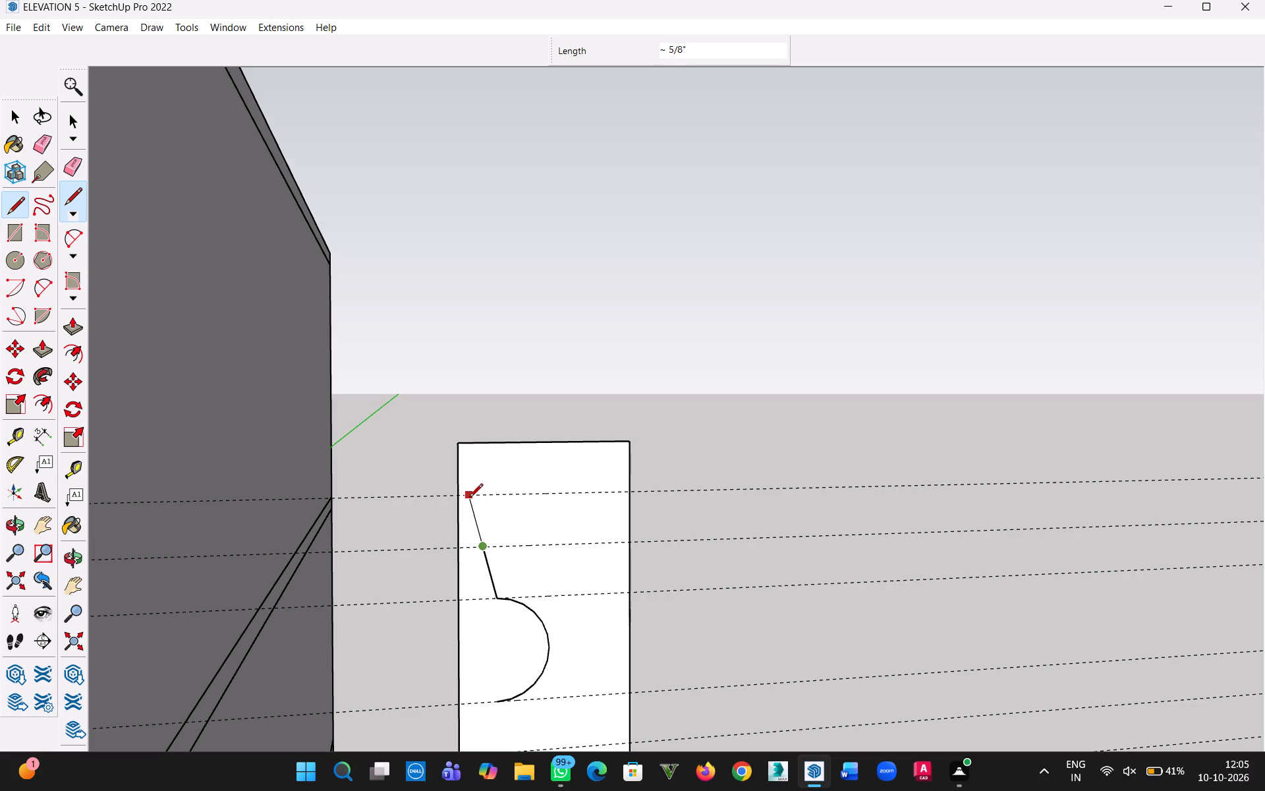
{"action": "left_click", "coordinate": [467, 500]}
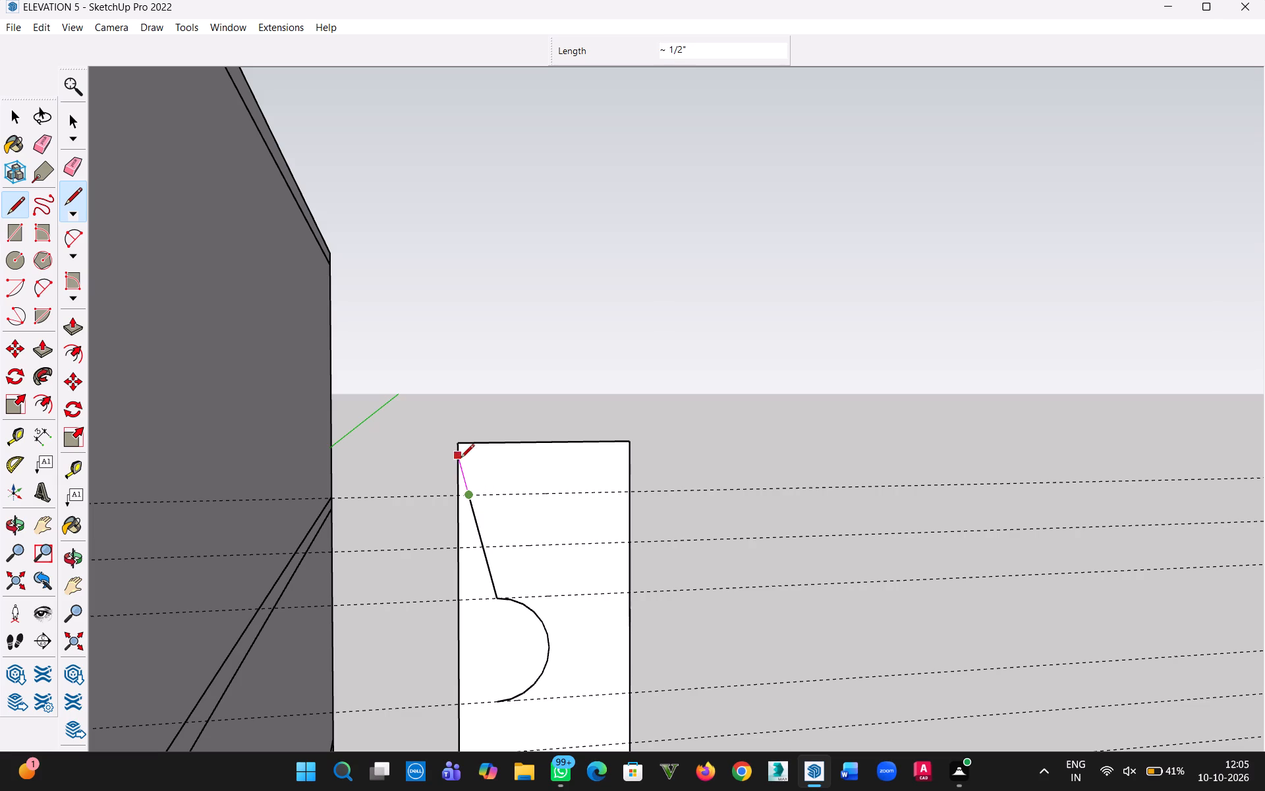
{"action": "left_click", "coordinate": [460, 450]}
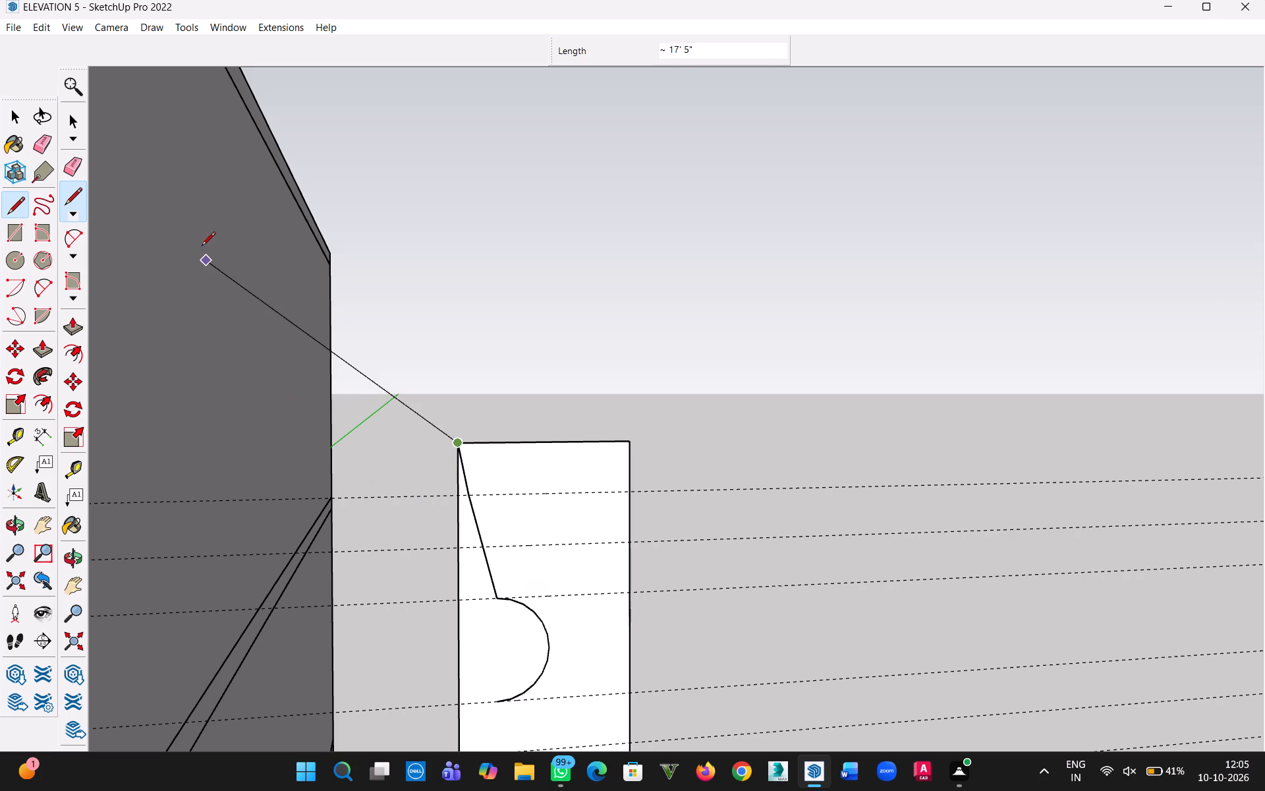
{"action": "left_click", "coordinate": [17, 115]}
Draw a stepped line from the arc's lower end to the rectangle's bottom edge, with risers about 5/8" high between the guides.
{"action": "scroll", "coordinate": [459, 552], "scroll_direction": "down", "scroll_amount": 3}
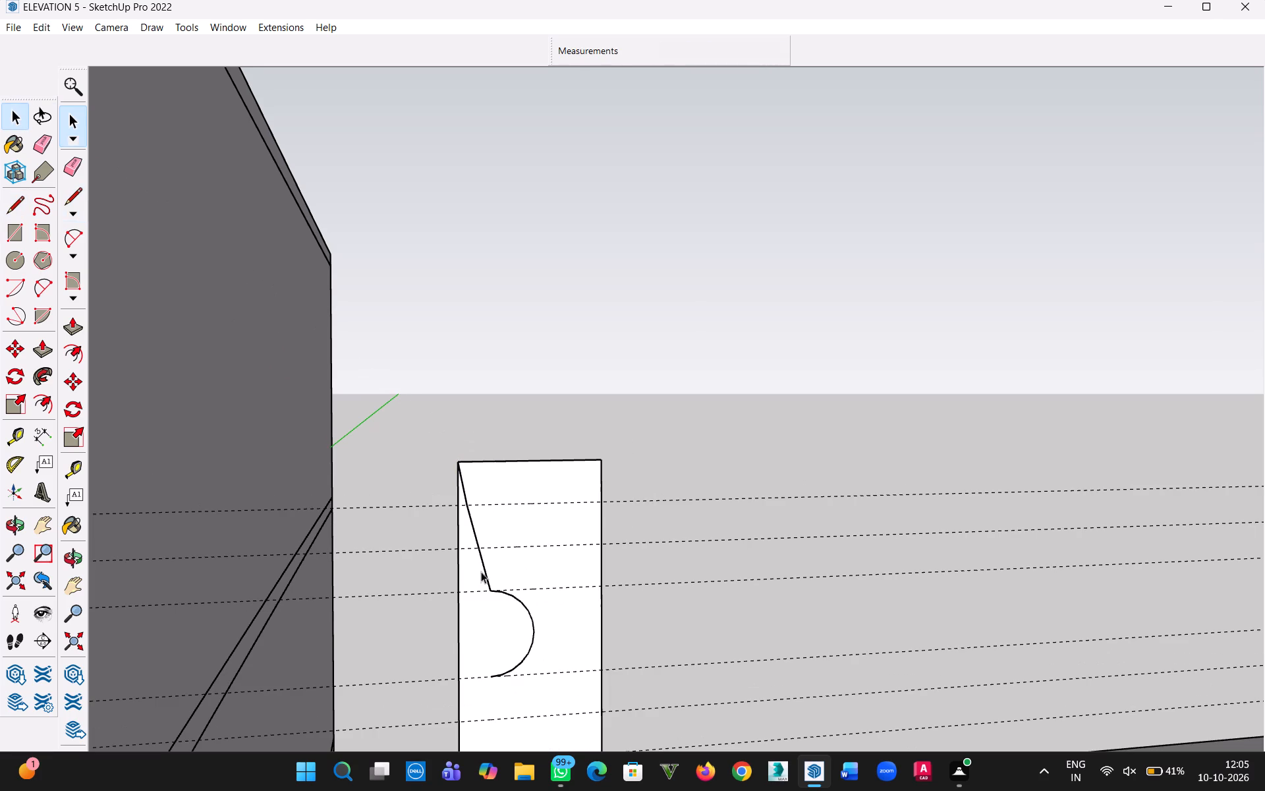
{"action": "key", "text": "h"}
{"action": "left_click_drag", "start_coordinate": [549, 668], "coordinate": [526, 501]}
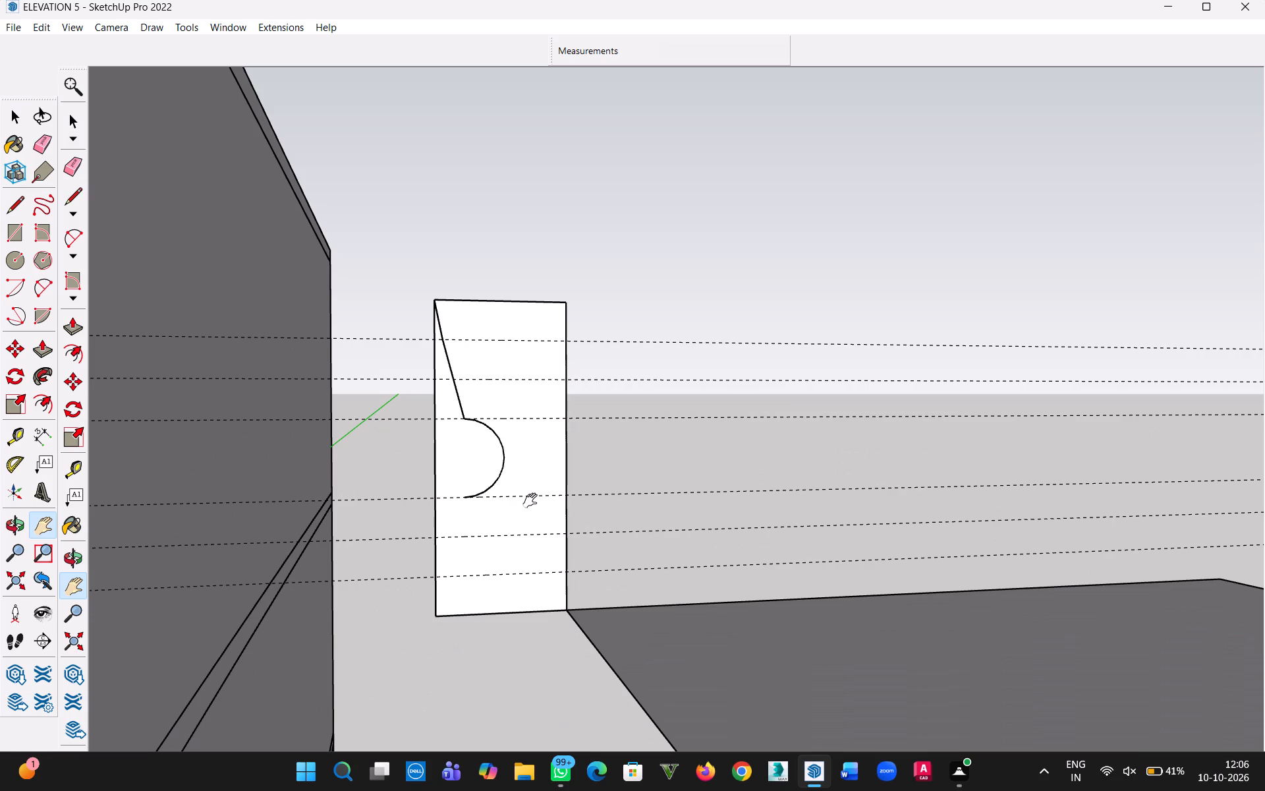
{"action": "key", "text": "l"}
{"action": "left_click", "coordinate": [466, 498]}
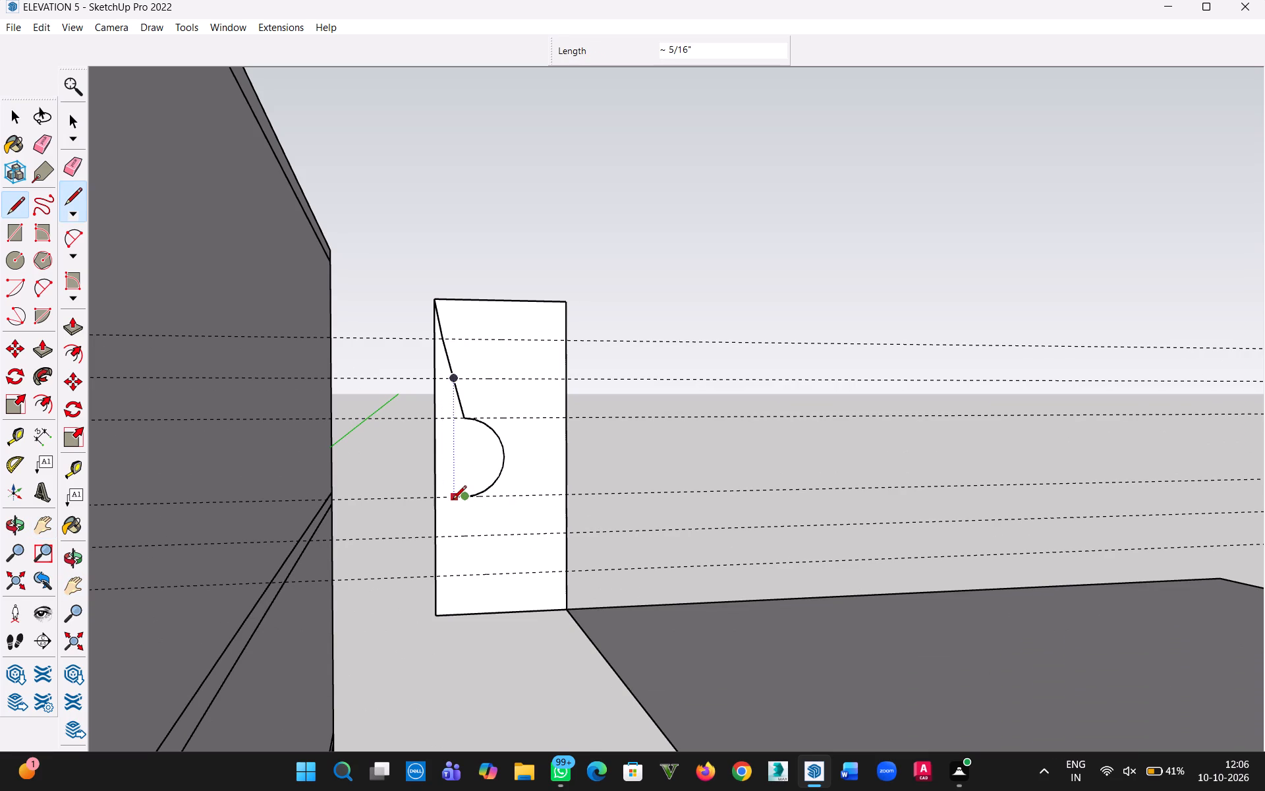
{"action": "left_click", "coordinate": [453, 500]}
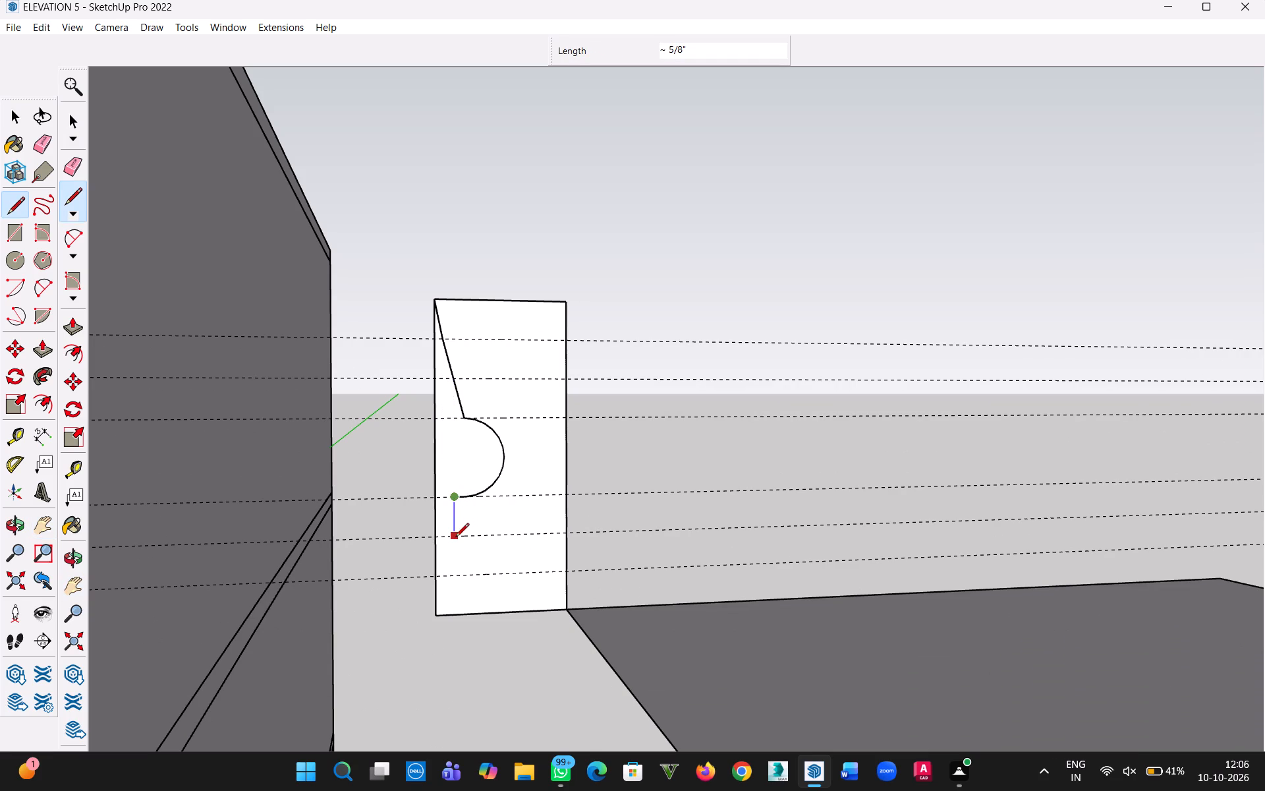
{"action": "left_click", "coordinate": [455, 538]}
{"action": "scroll", "coordinate": [469, 554], "scroll_direction": "up", "scroll_amount": 3}
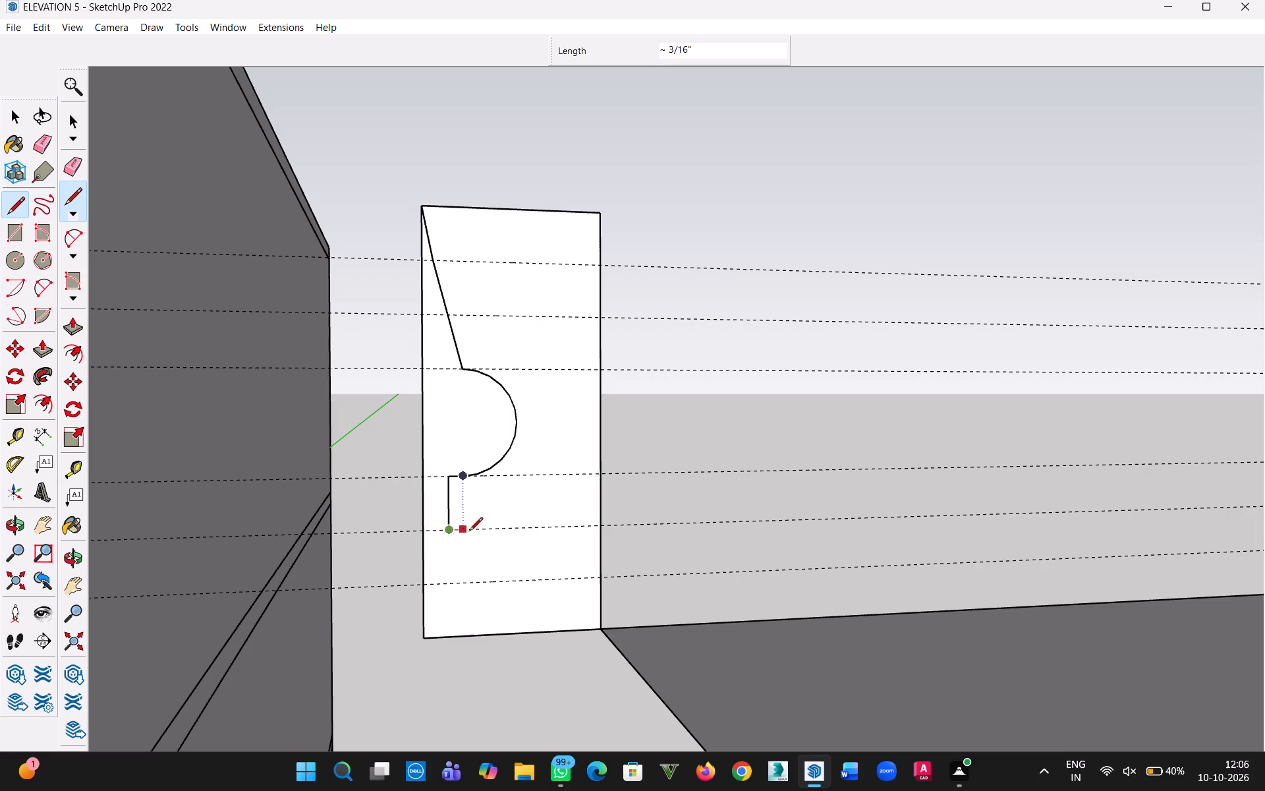
{"action": "left_click", "coordinate": [469, 532]}
{"action": "left_click", "coordinate": [468, 585]}
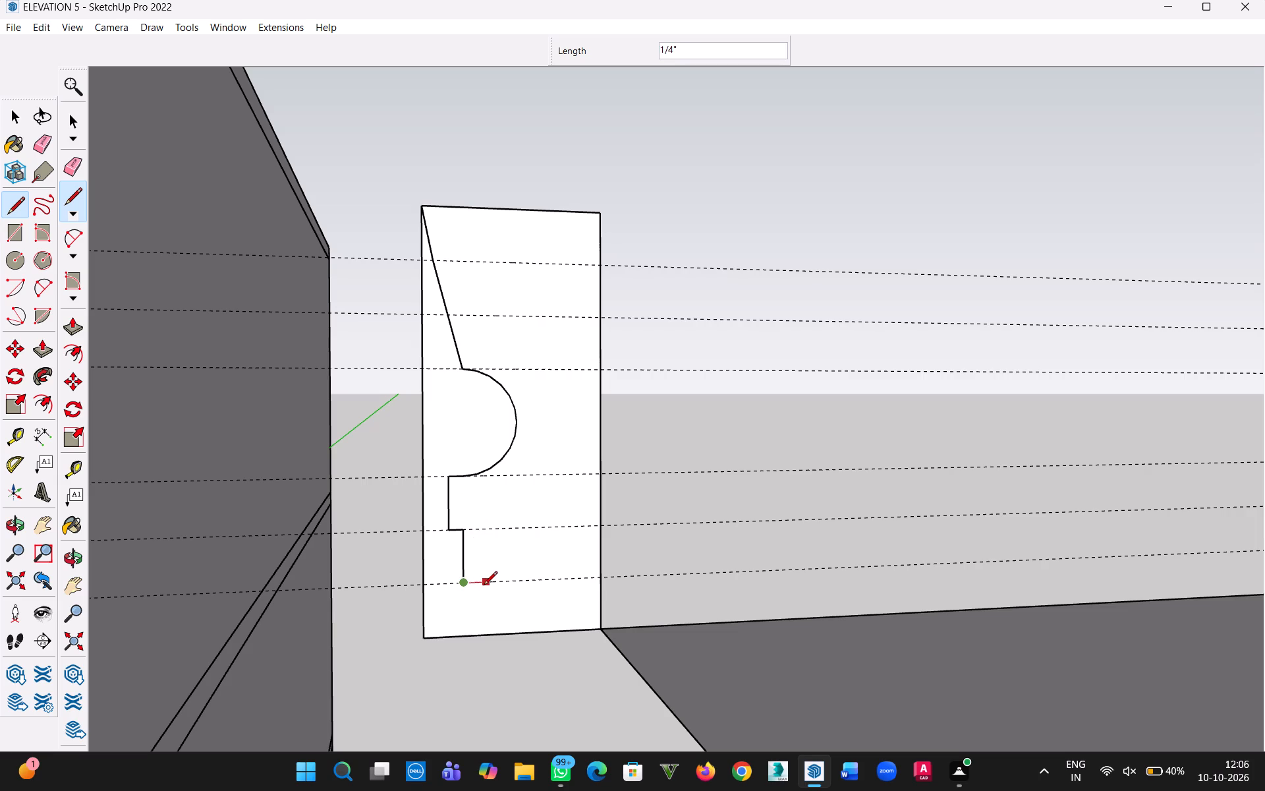
{"action": "left_click", "coordinate": [480, 586]}
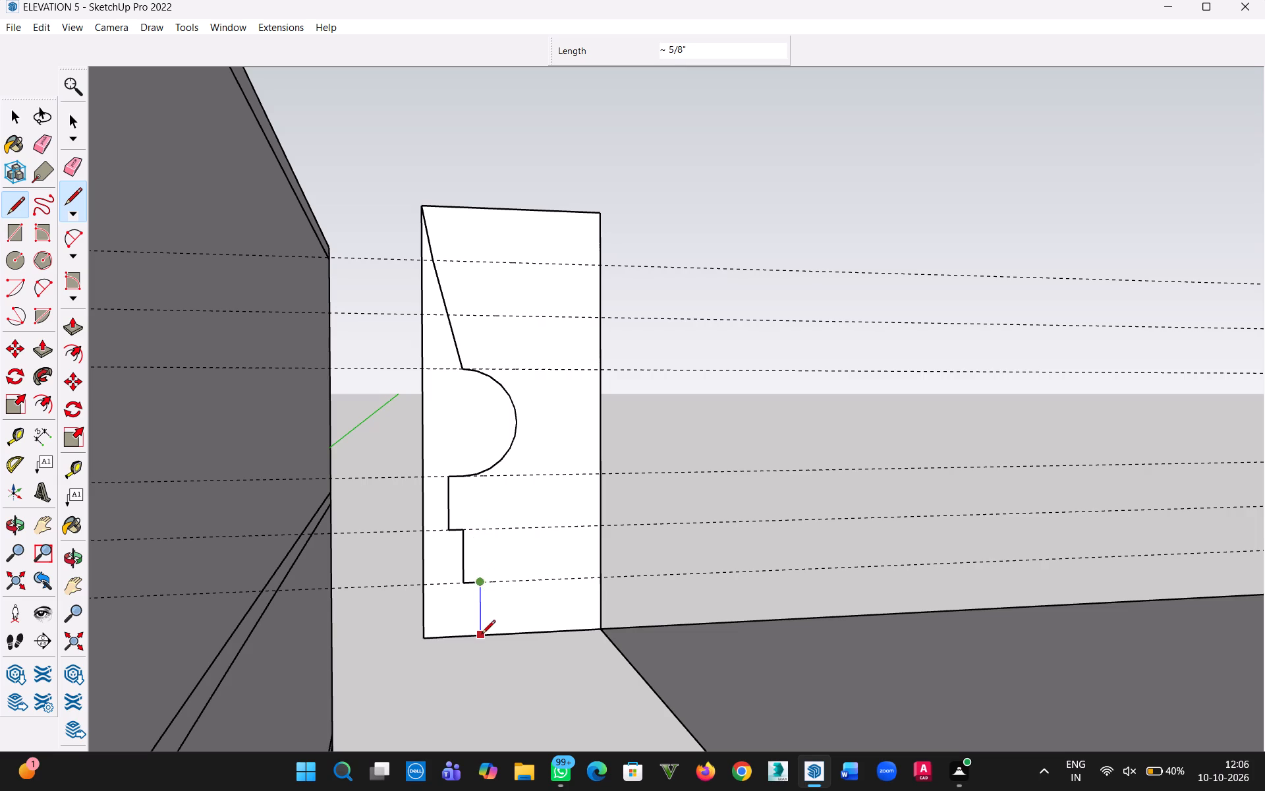
{"action": "left_click", "coordinate": [482, 635]}
{"action": "left_click", "coordinate": [18, 118]}
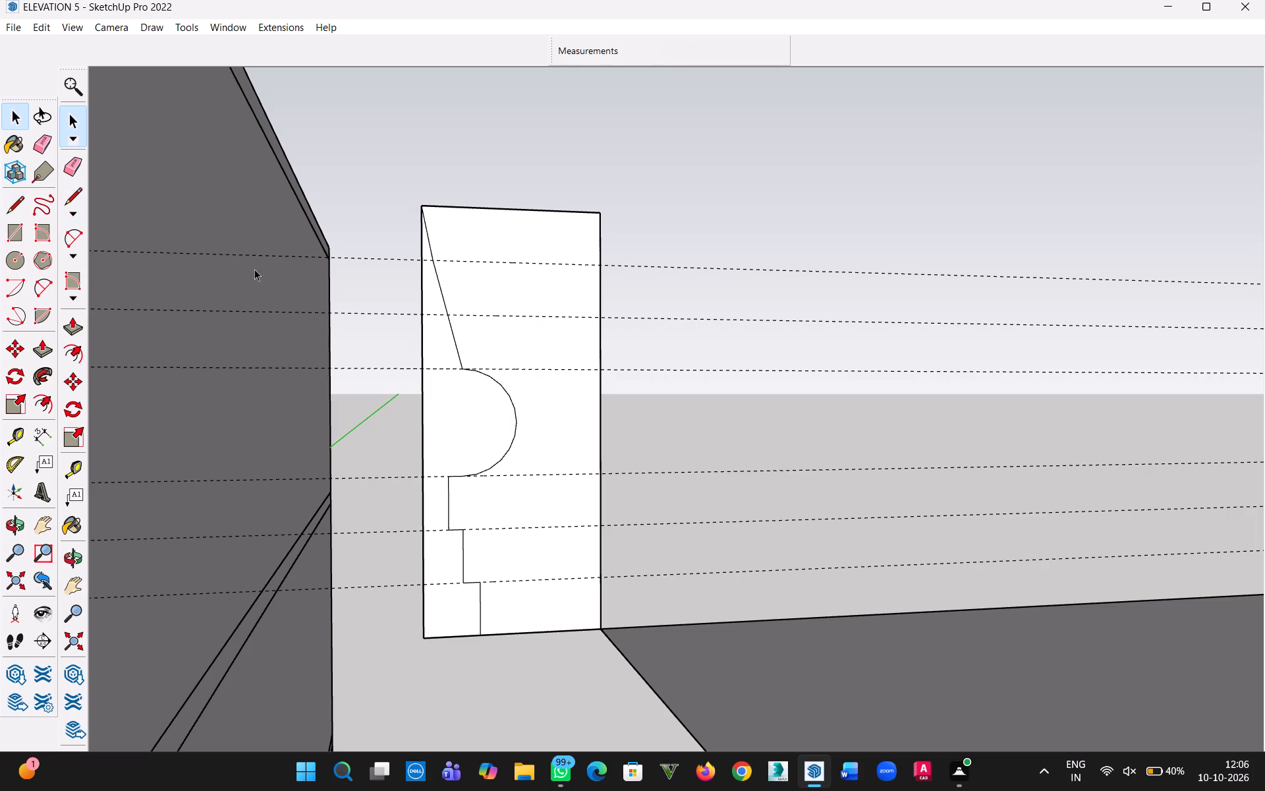
Delete the cut-off face on the wall side of the profile and its leftover vertical and bottom edges.
{"action": "left_click", "coordinate": [478, 425]}
{"action": "key", "text": "Delete"}
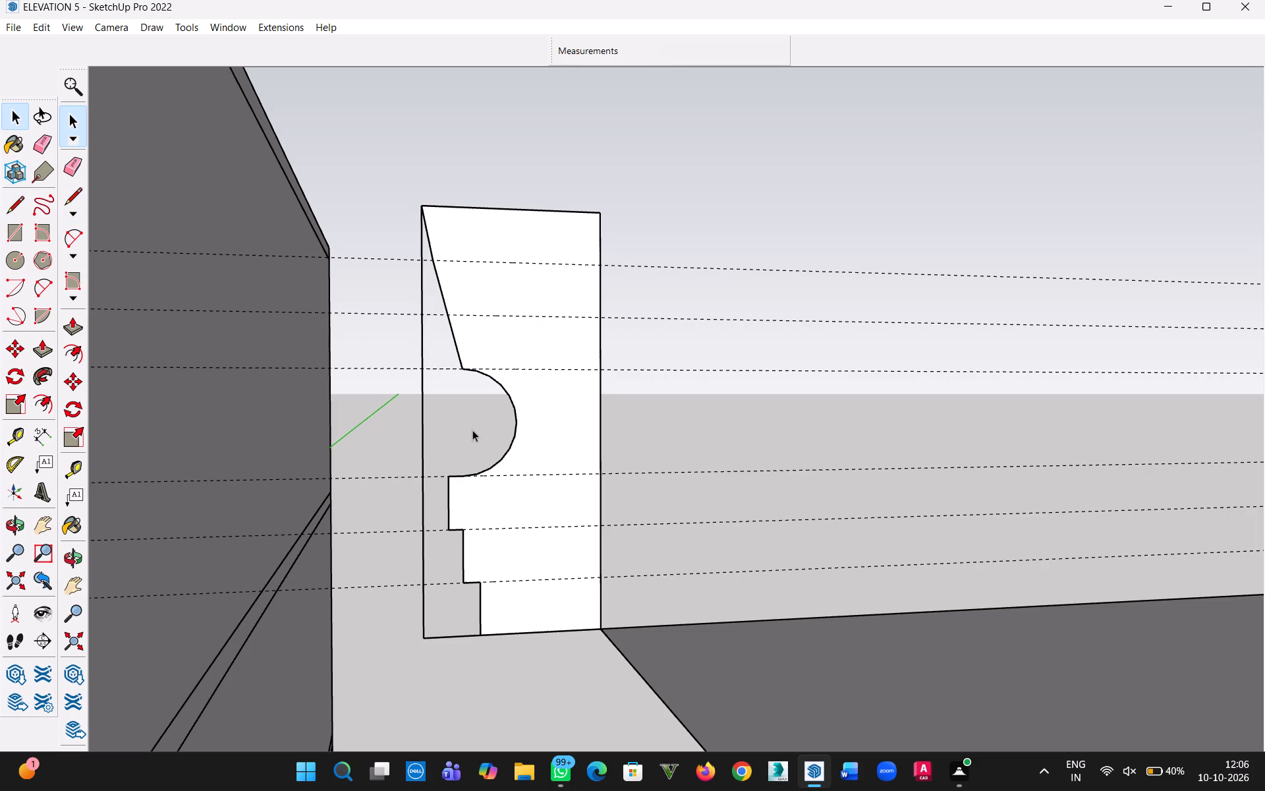
{"action": "left_click", "coordinate": [422, 441]}
{"action": "key", "text": "Delete"}
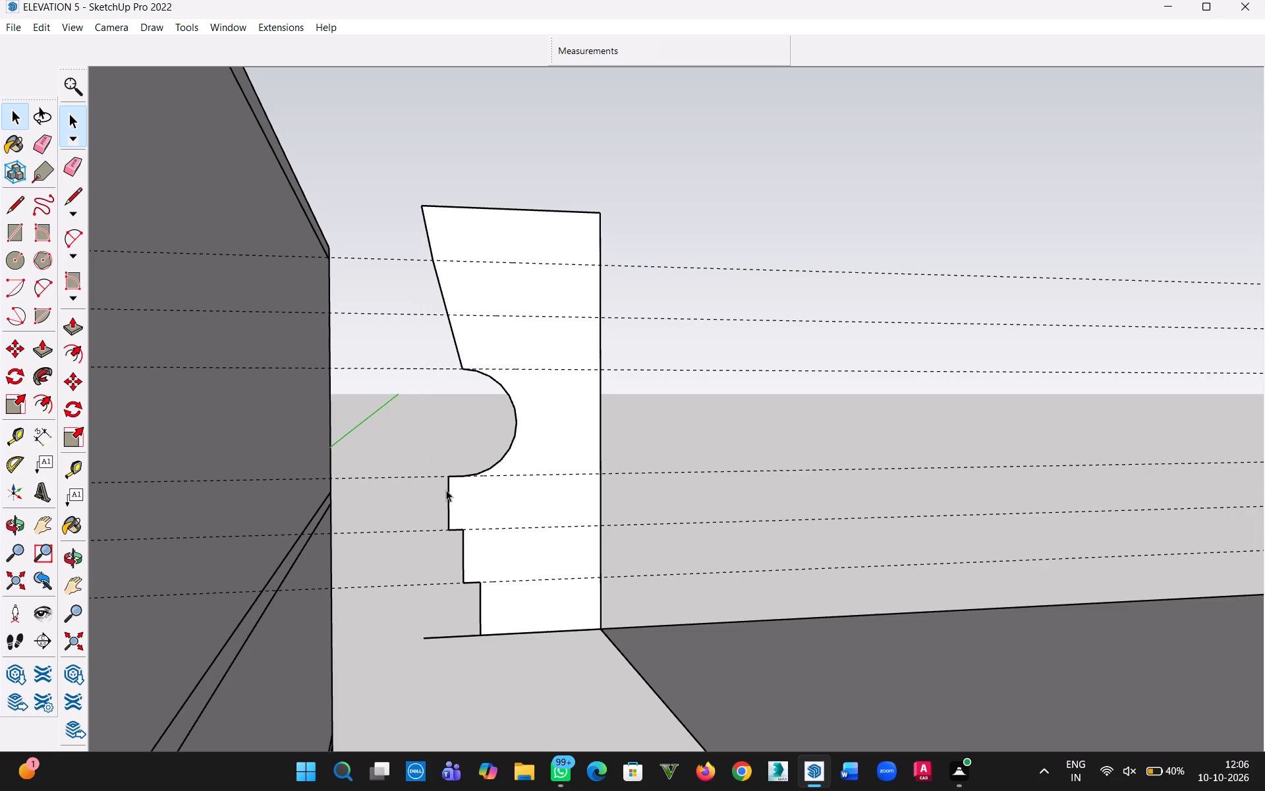
{"action": "scroll", "coordinate": [446, 490], "scroll_direction": "down", "scroll_amount": 4}
{"action": "scroll", "coordinate": [439, 513], "scroll_direction": "up", "scroll_amount": 4}
{"action": "scroll", "coordinate": [449, 497], "scroll_direction": "down", "scroll_amount": 3}
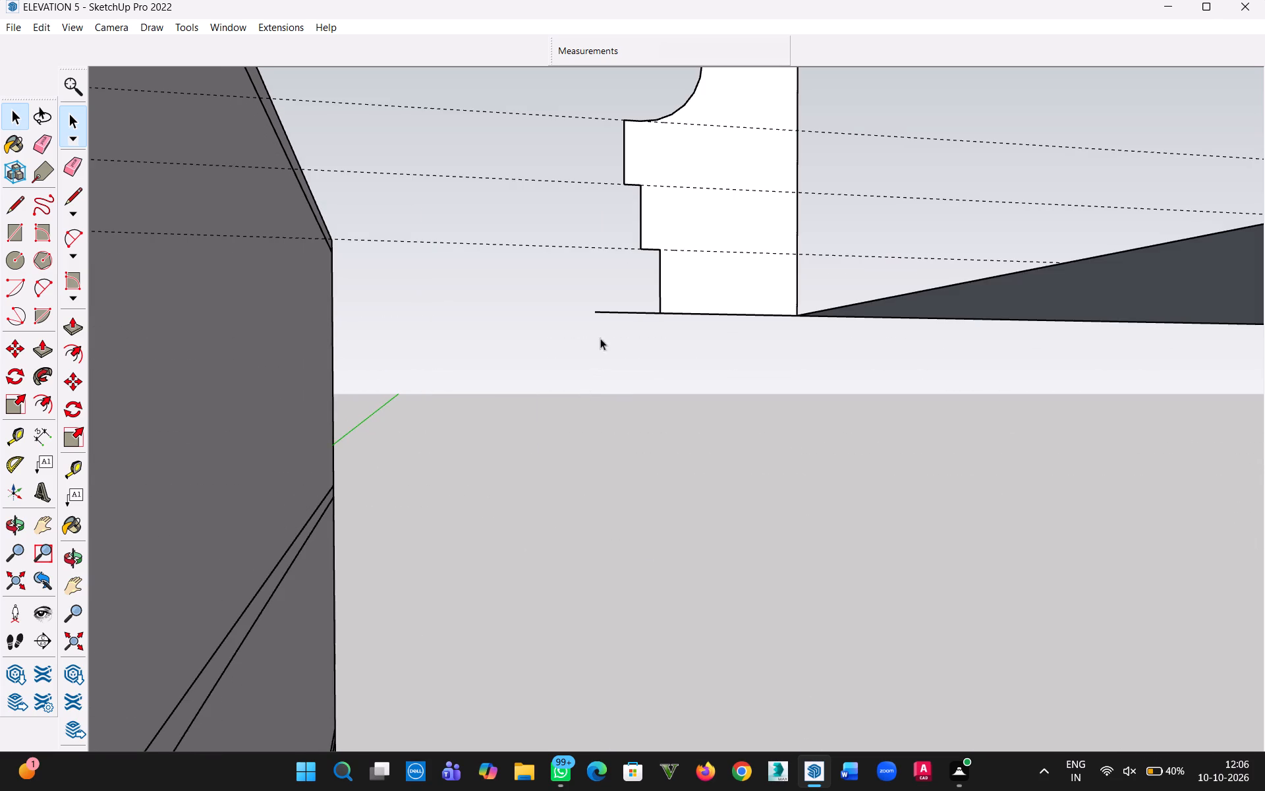
{"action": "left_click", "coordinate": [607, 310]}
{"action": "left_click", "coordinate": [607, 314]}
{"action": "key", "text": "Delete"}
Delete all guide lines from the model.
{"action": "scroll", "coordinate": [601, 332], "scroll_direction": "down", "scroll_amount": 4}
{"action": "middle_click_drag", "start_coordinate": [580, 360], "coordinate": [569, 440]}
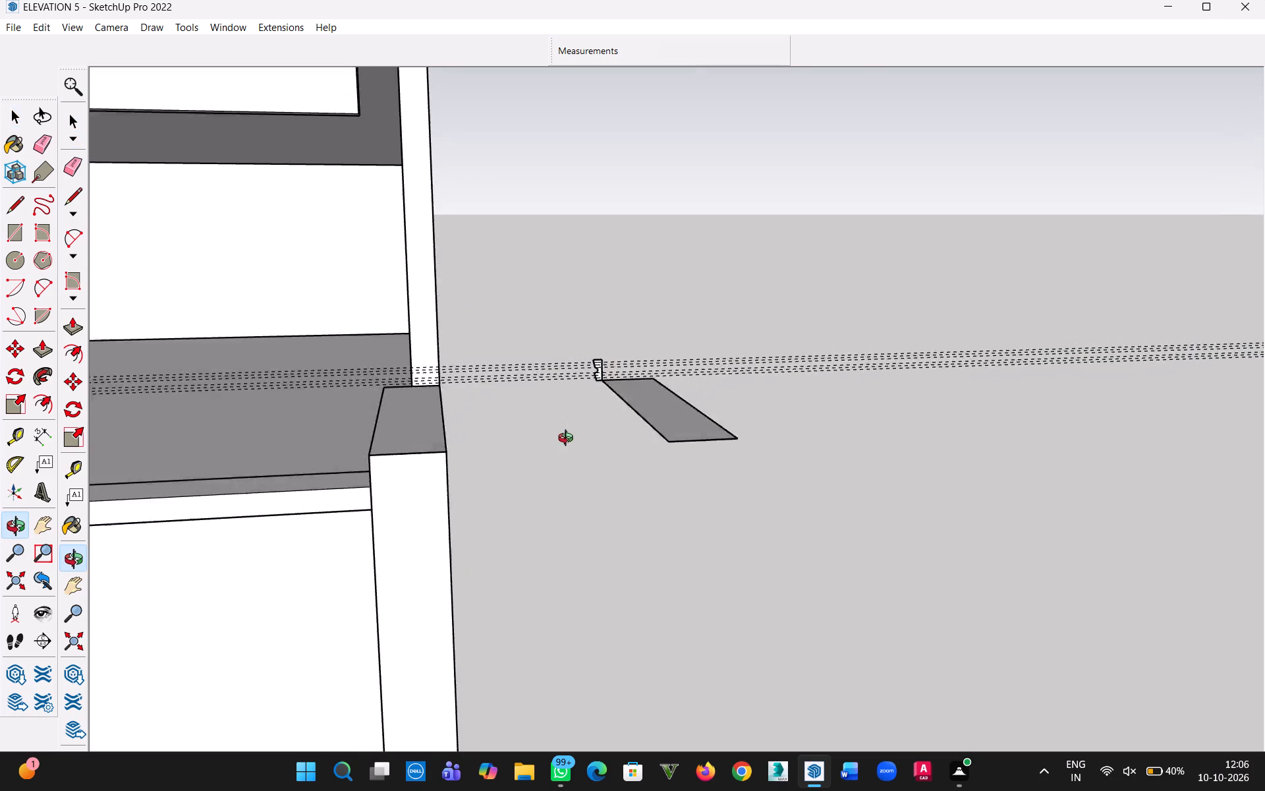
{"action": "middle_click_drag", "start_coordinate": [569, 440], "coordinate": [561, 504]}
{"action": "left_click", "coordinate": [49, 28]}
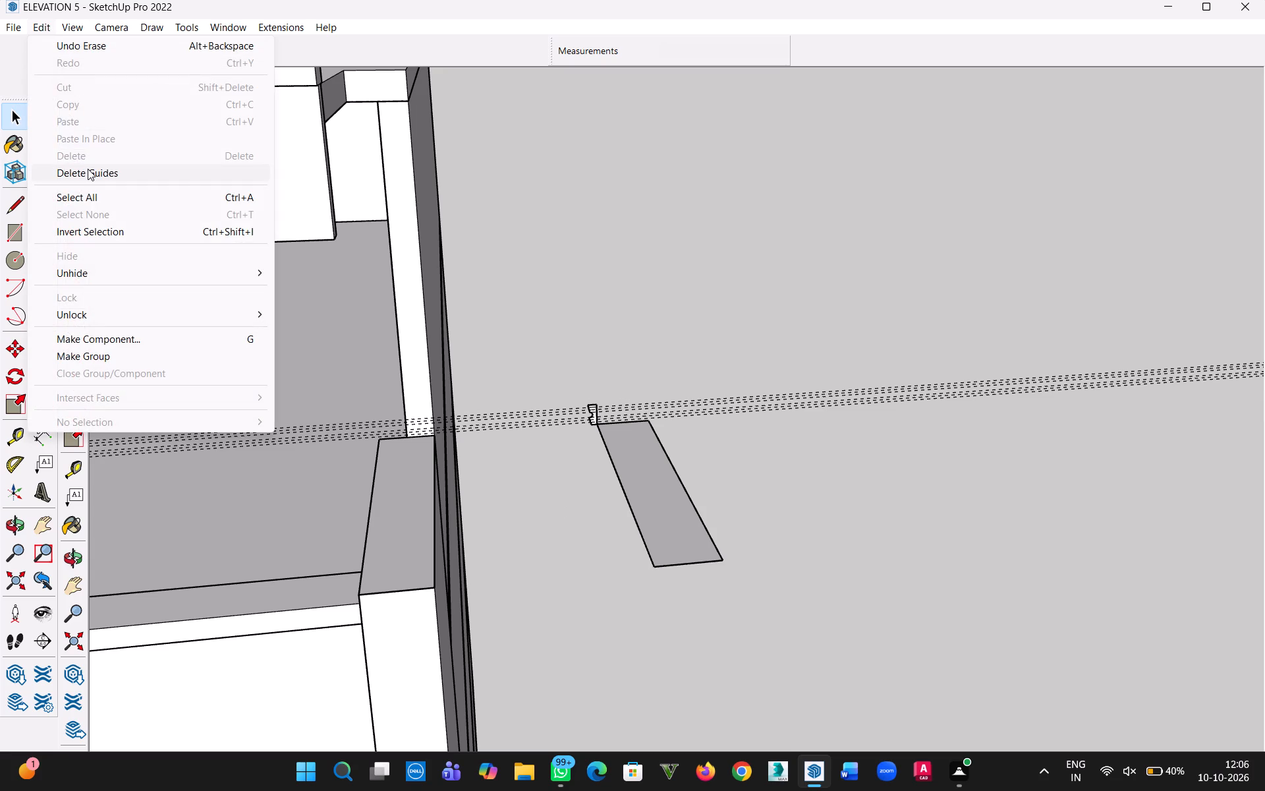
{"action": "left_click", "coordinate": [88, 169]}
{"action": "left_click", "coordinate": [576, 365]}
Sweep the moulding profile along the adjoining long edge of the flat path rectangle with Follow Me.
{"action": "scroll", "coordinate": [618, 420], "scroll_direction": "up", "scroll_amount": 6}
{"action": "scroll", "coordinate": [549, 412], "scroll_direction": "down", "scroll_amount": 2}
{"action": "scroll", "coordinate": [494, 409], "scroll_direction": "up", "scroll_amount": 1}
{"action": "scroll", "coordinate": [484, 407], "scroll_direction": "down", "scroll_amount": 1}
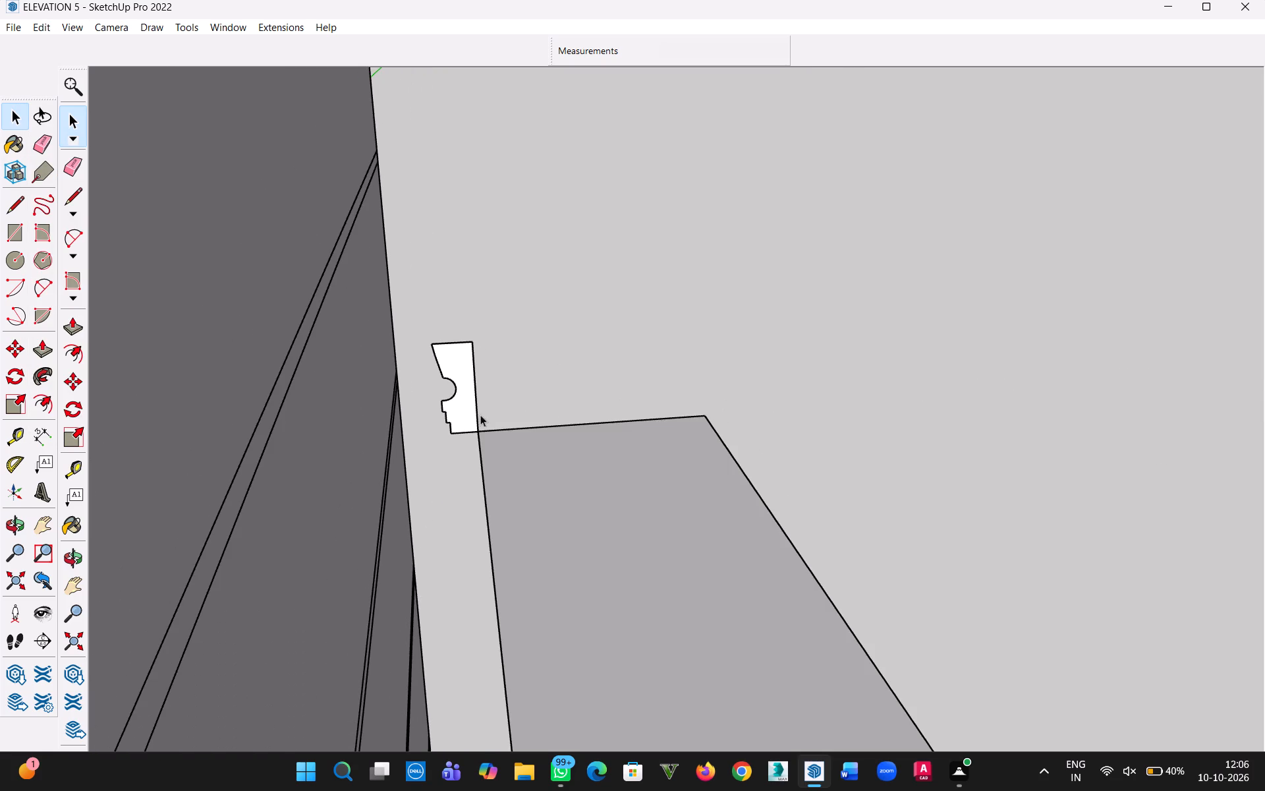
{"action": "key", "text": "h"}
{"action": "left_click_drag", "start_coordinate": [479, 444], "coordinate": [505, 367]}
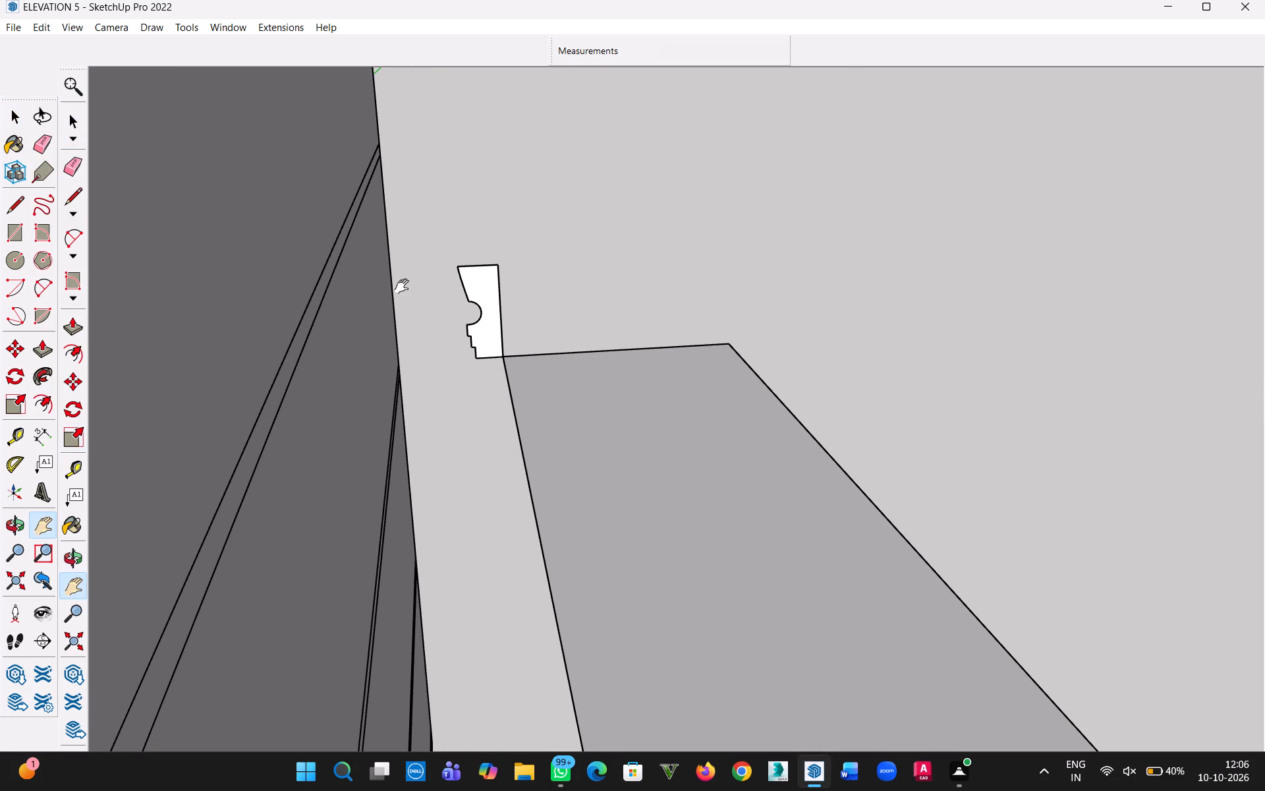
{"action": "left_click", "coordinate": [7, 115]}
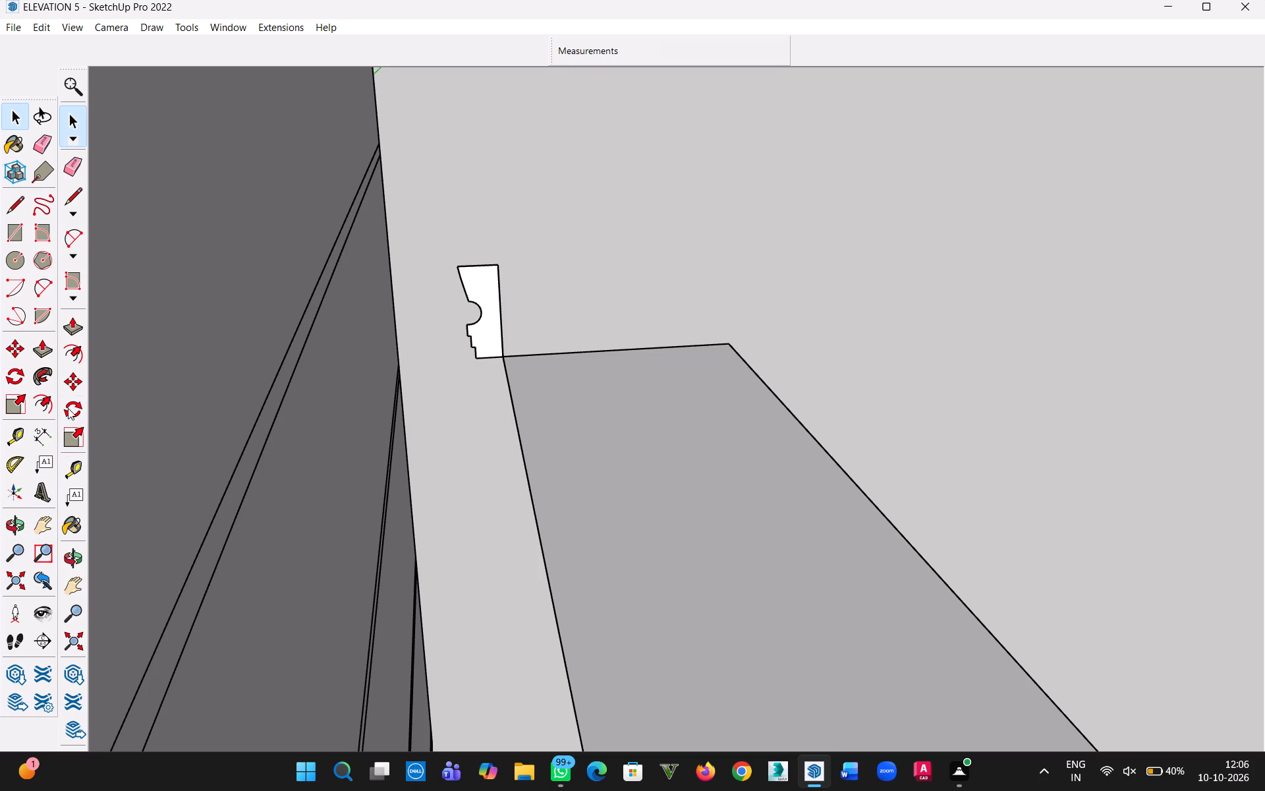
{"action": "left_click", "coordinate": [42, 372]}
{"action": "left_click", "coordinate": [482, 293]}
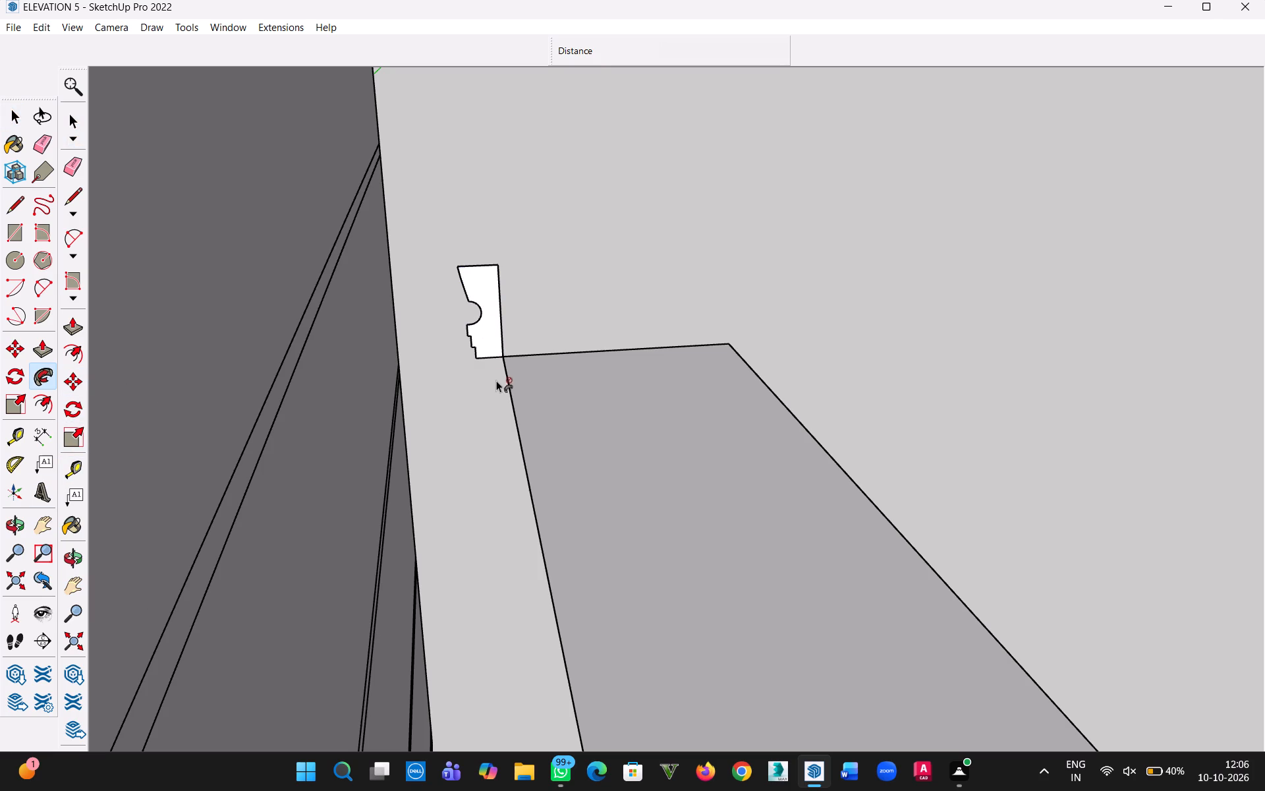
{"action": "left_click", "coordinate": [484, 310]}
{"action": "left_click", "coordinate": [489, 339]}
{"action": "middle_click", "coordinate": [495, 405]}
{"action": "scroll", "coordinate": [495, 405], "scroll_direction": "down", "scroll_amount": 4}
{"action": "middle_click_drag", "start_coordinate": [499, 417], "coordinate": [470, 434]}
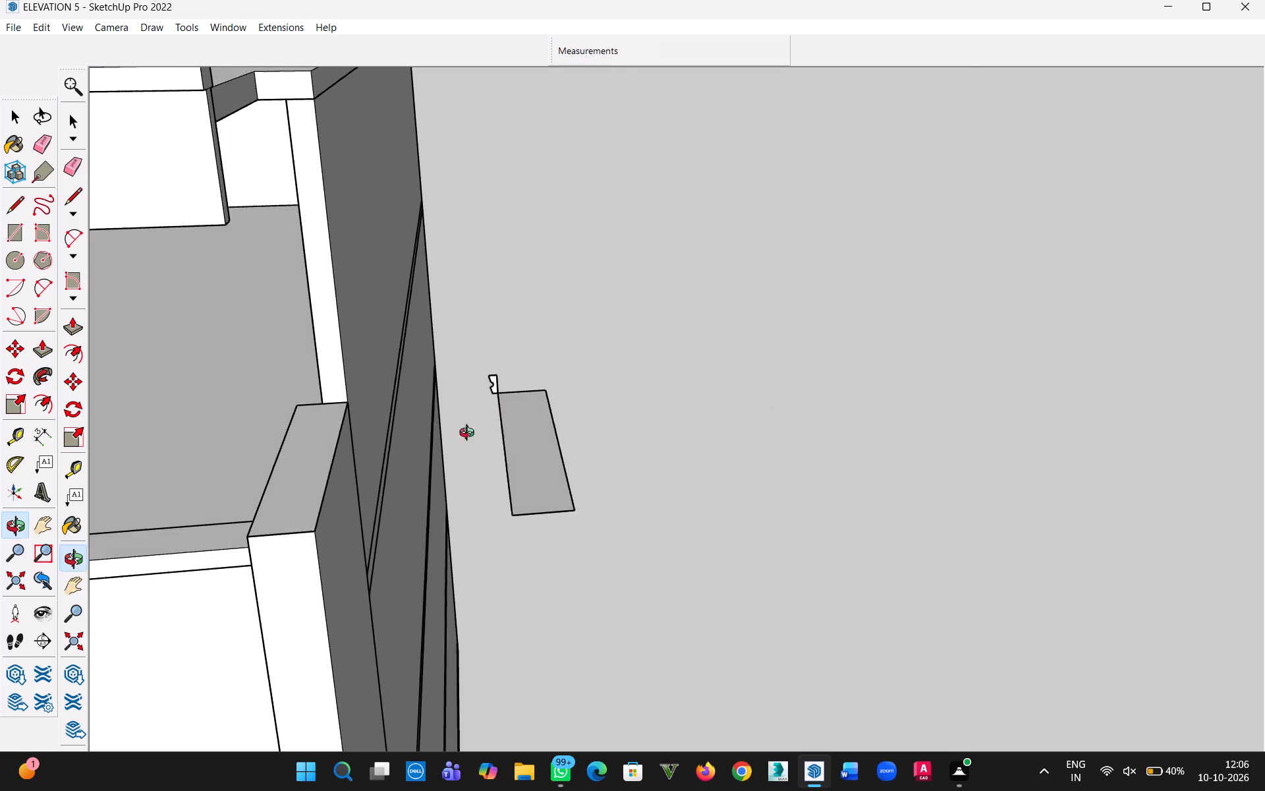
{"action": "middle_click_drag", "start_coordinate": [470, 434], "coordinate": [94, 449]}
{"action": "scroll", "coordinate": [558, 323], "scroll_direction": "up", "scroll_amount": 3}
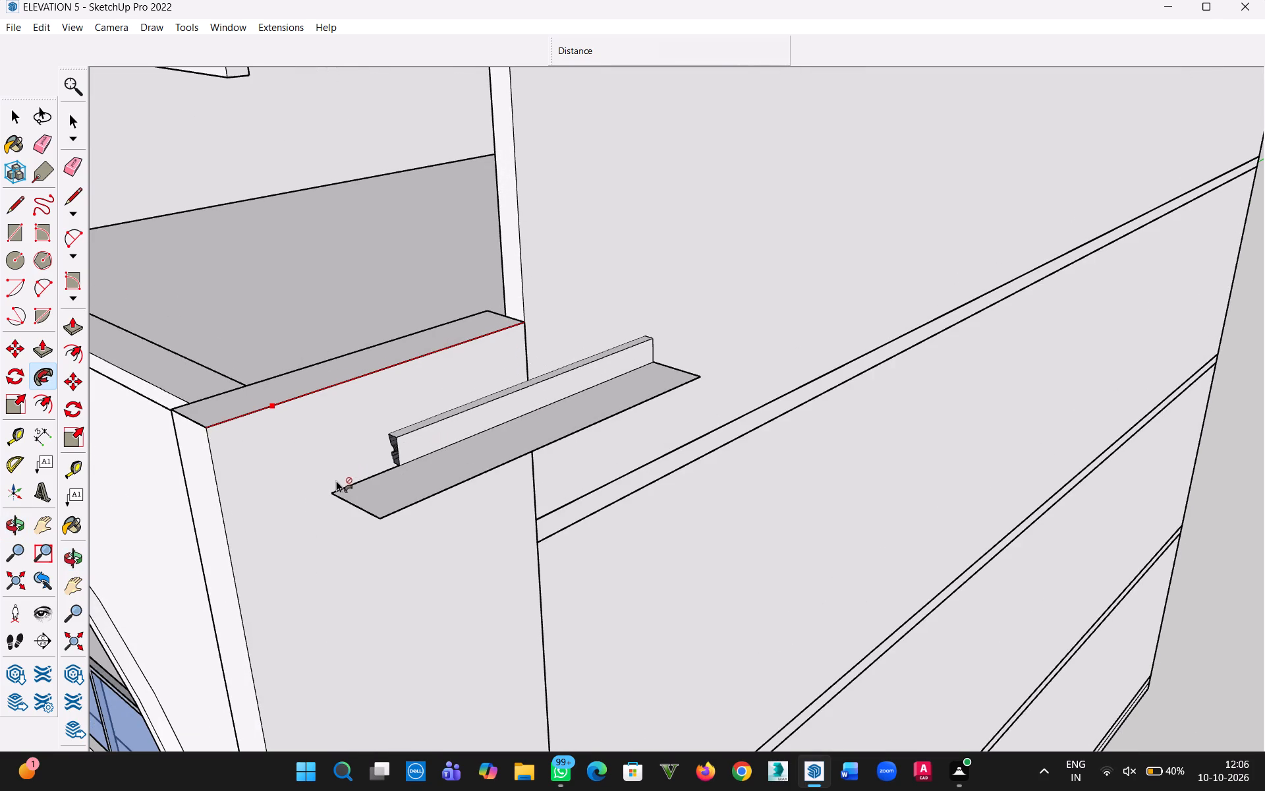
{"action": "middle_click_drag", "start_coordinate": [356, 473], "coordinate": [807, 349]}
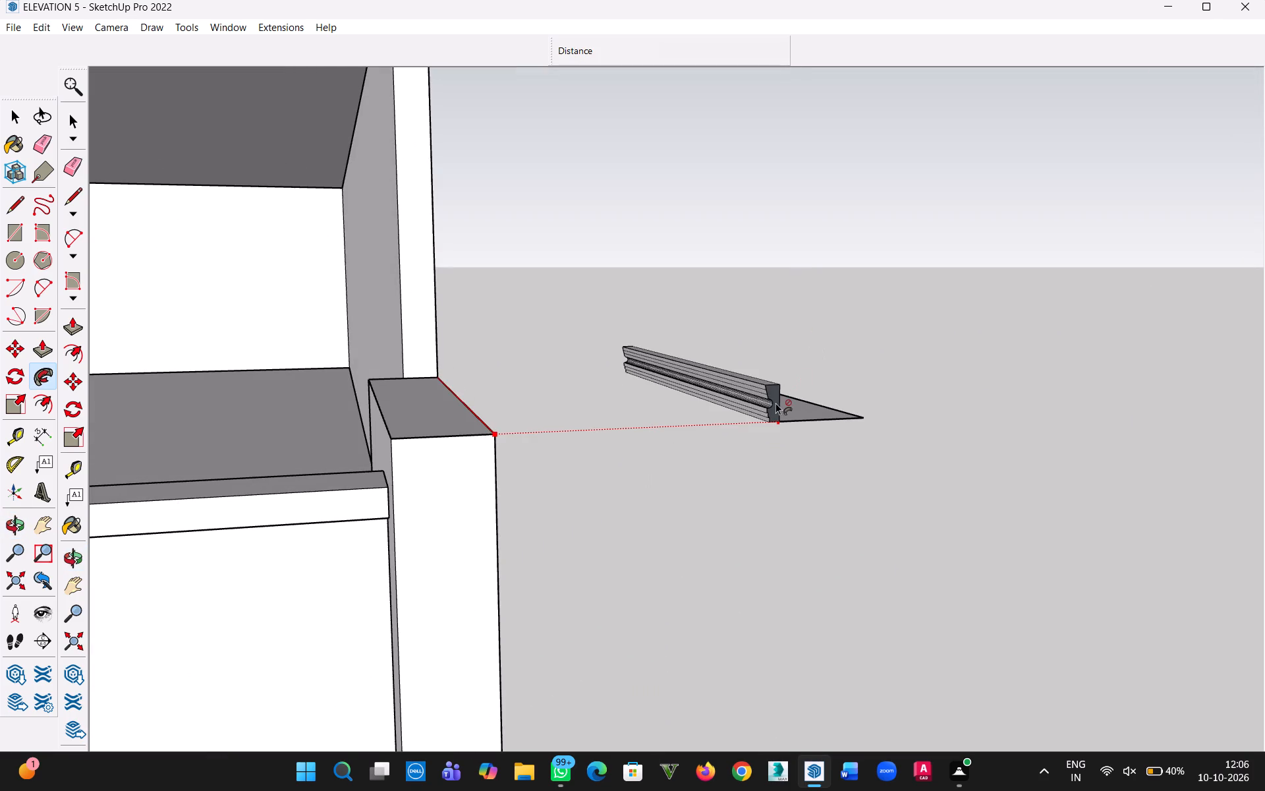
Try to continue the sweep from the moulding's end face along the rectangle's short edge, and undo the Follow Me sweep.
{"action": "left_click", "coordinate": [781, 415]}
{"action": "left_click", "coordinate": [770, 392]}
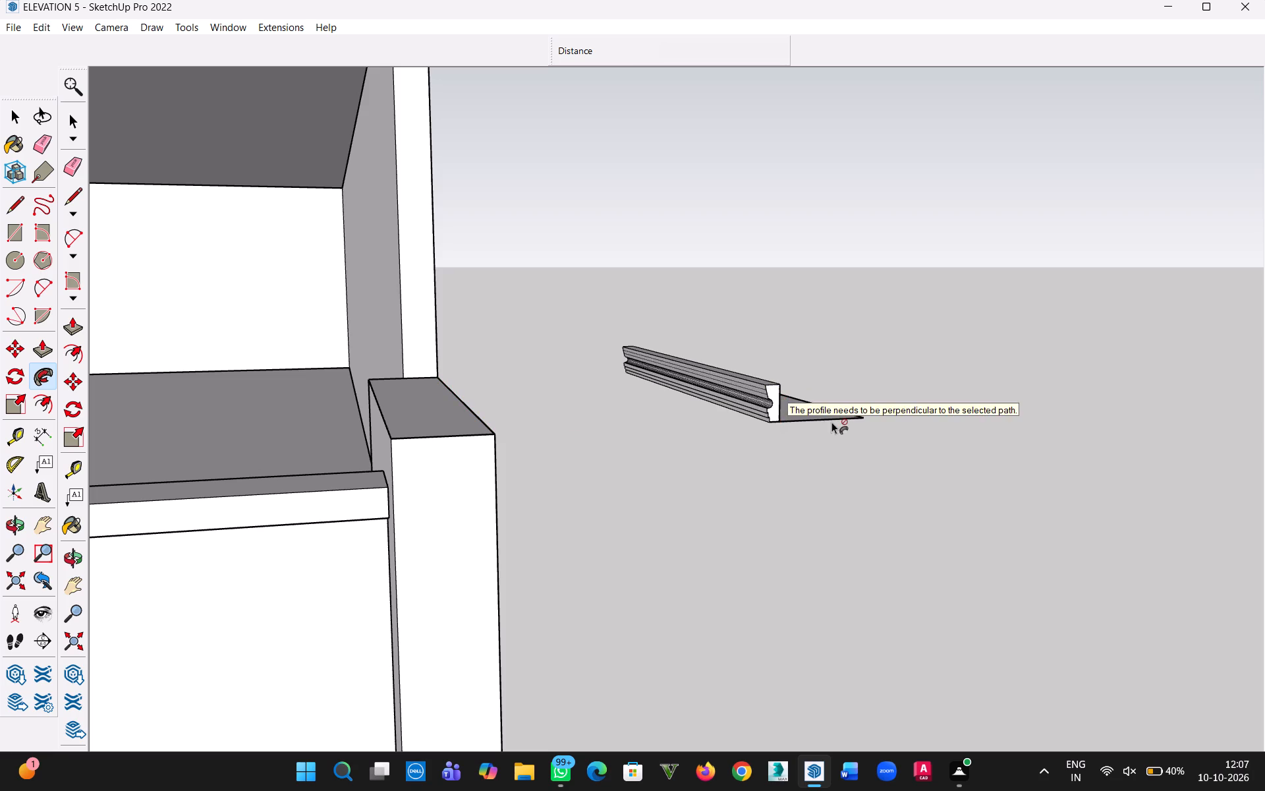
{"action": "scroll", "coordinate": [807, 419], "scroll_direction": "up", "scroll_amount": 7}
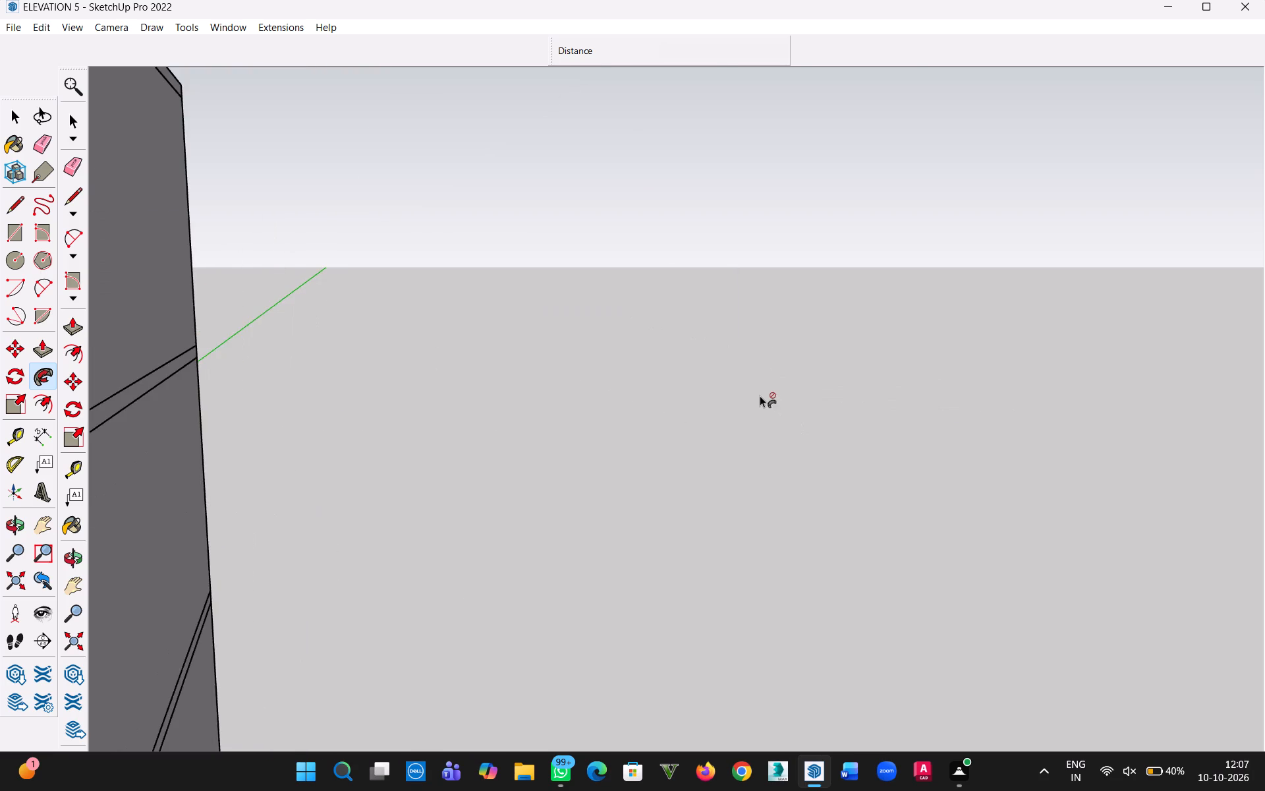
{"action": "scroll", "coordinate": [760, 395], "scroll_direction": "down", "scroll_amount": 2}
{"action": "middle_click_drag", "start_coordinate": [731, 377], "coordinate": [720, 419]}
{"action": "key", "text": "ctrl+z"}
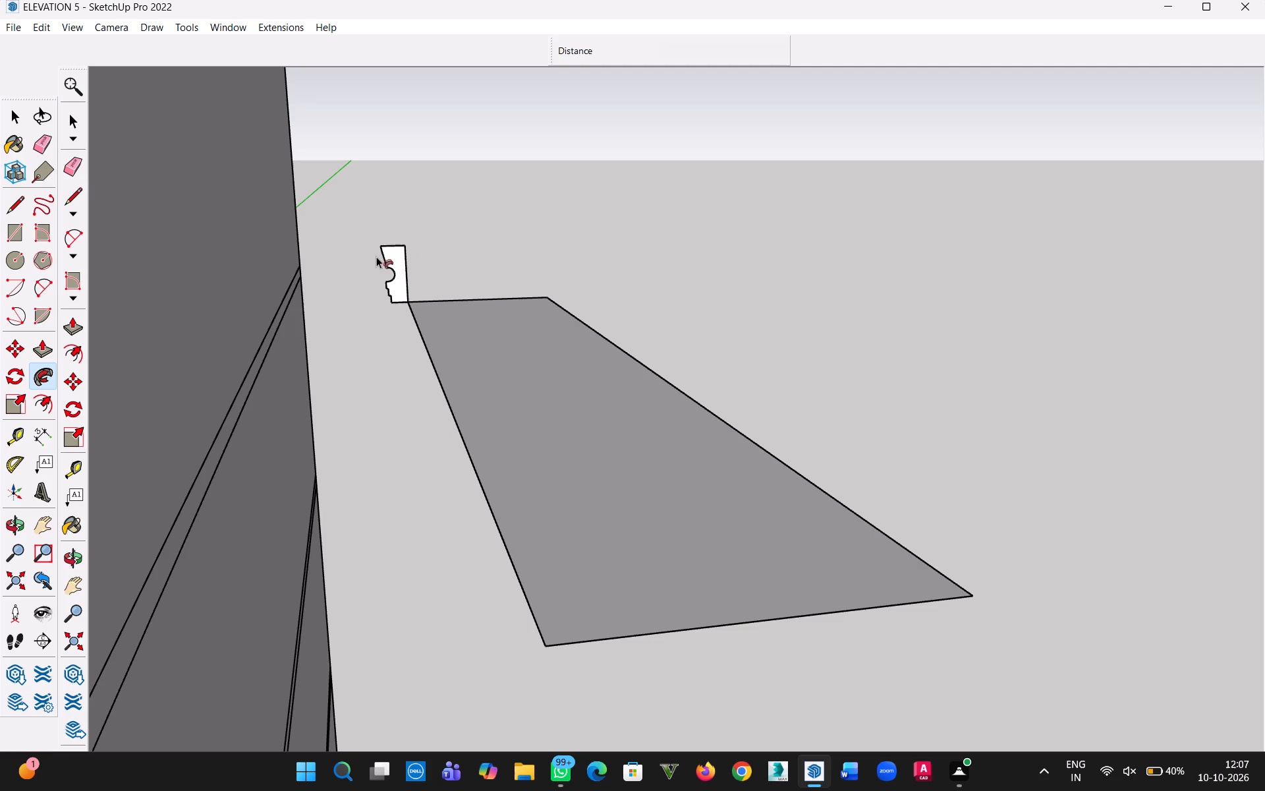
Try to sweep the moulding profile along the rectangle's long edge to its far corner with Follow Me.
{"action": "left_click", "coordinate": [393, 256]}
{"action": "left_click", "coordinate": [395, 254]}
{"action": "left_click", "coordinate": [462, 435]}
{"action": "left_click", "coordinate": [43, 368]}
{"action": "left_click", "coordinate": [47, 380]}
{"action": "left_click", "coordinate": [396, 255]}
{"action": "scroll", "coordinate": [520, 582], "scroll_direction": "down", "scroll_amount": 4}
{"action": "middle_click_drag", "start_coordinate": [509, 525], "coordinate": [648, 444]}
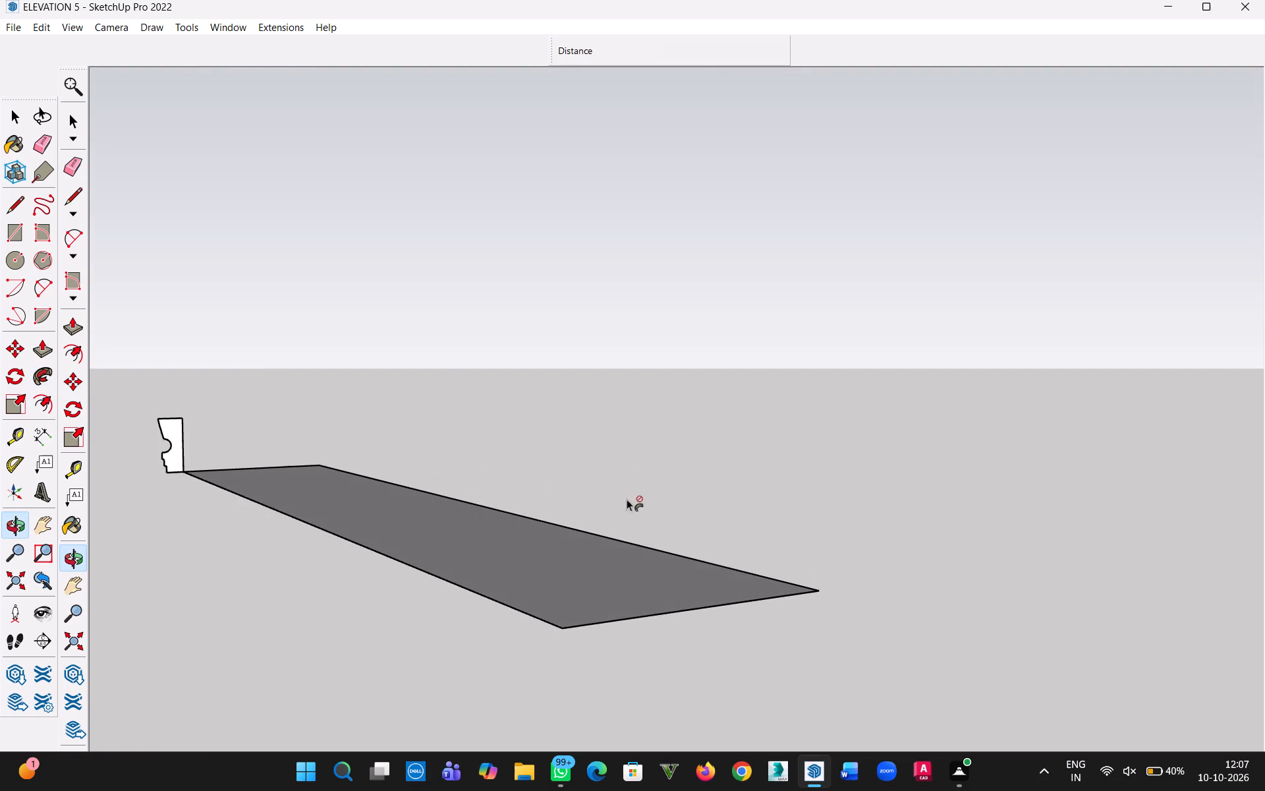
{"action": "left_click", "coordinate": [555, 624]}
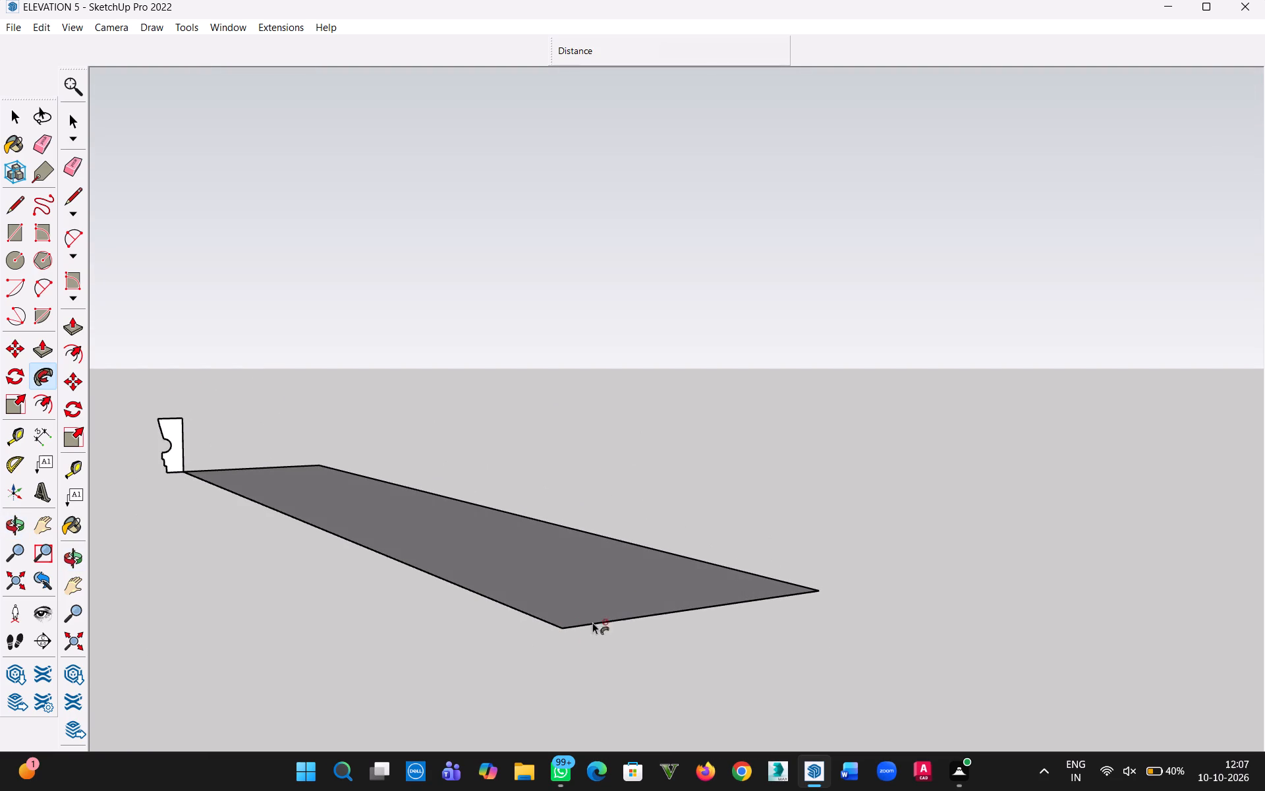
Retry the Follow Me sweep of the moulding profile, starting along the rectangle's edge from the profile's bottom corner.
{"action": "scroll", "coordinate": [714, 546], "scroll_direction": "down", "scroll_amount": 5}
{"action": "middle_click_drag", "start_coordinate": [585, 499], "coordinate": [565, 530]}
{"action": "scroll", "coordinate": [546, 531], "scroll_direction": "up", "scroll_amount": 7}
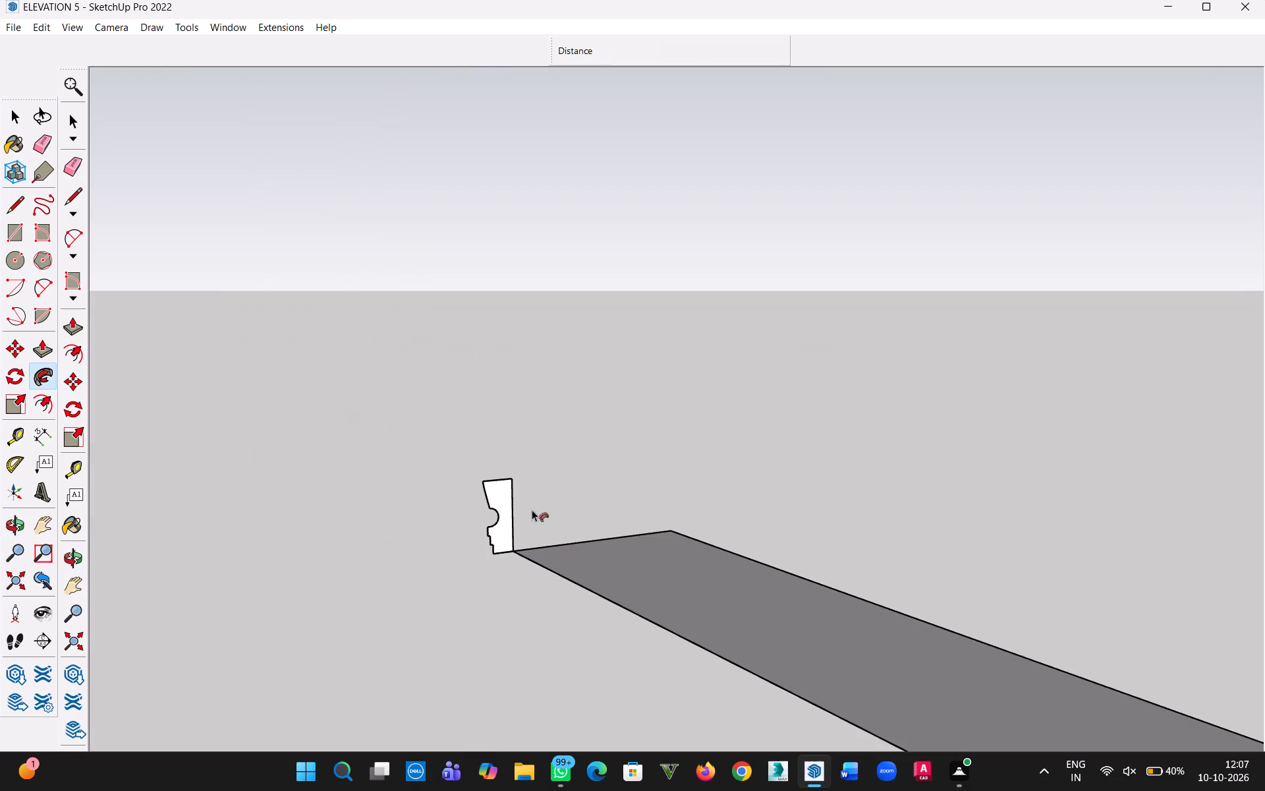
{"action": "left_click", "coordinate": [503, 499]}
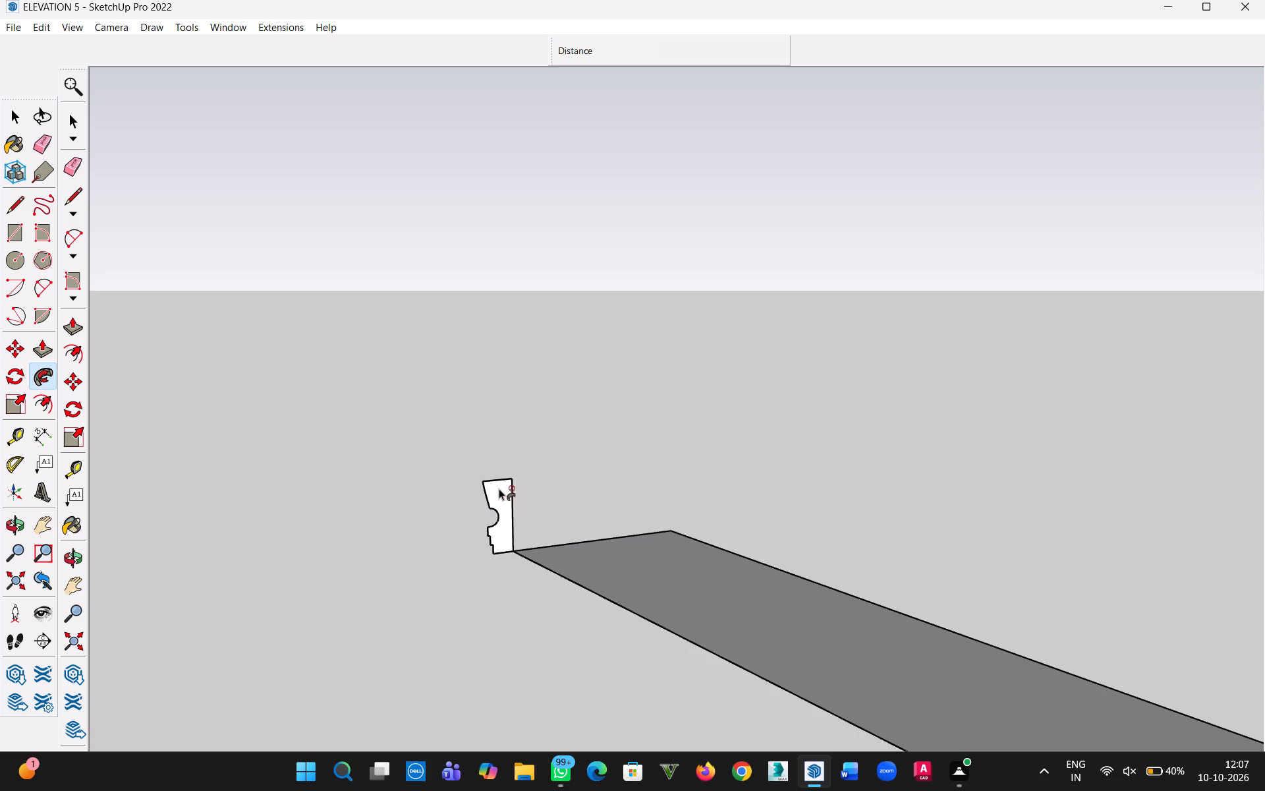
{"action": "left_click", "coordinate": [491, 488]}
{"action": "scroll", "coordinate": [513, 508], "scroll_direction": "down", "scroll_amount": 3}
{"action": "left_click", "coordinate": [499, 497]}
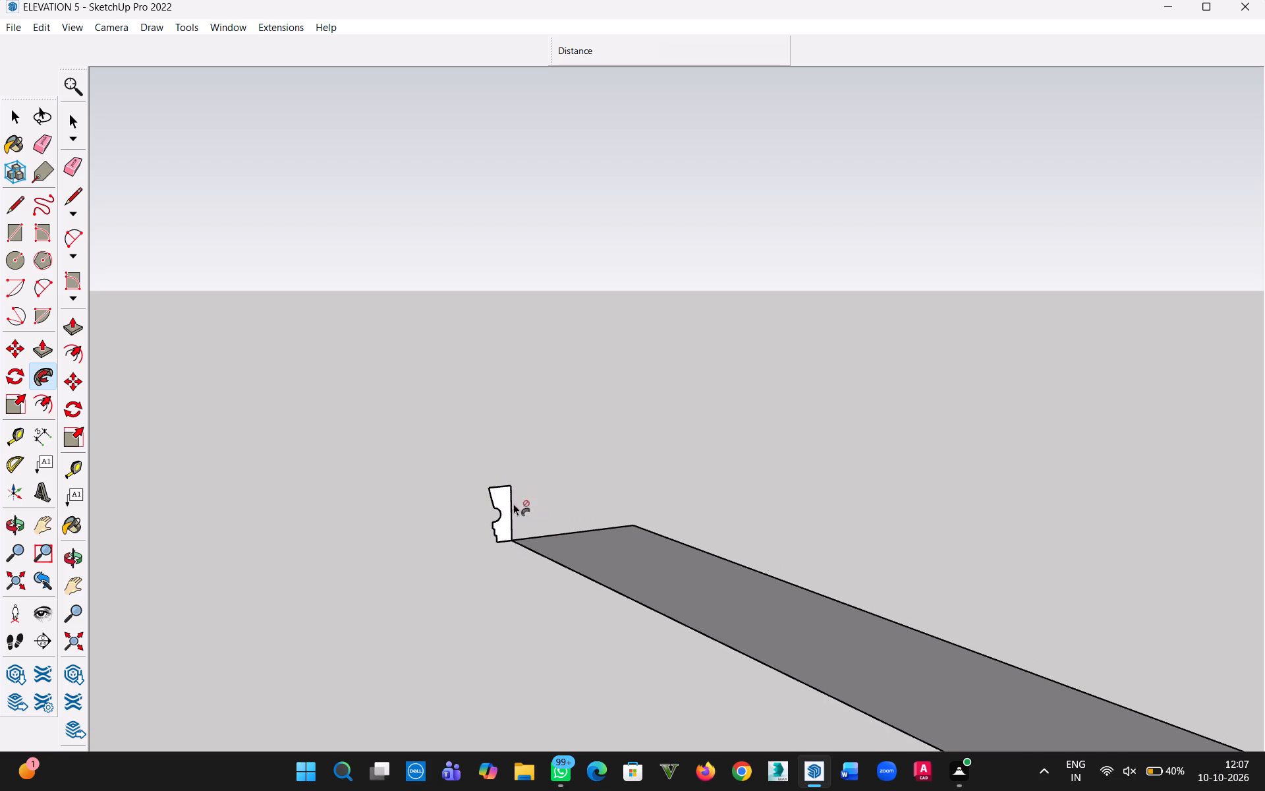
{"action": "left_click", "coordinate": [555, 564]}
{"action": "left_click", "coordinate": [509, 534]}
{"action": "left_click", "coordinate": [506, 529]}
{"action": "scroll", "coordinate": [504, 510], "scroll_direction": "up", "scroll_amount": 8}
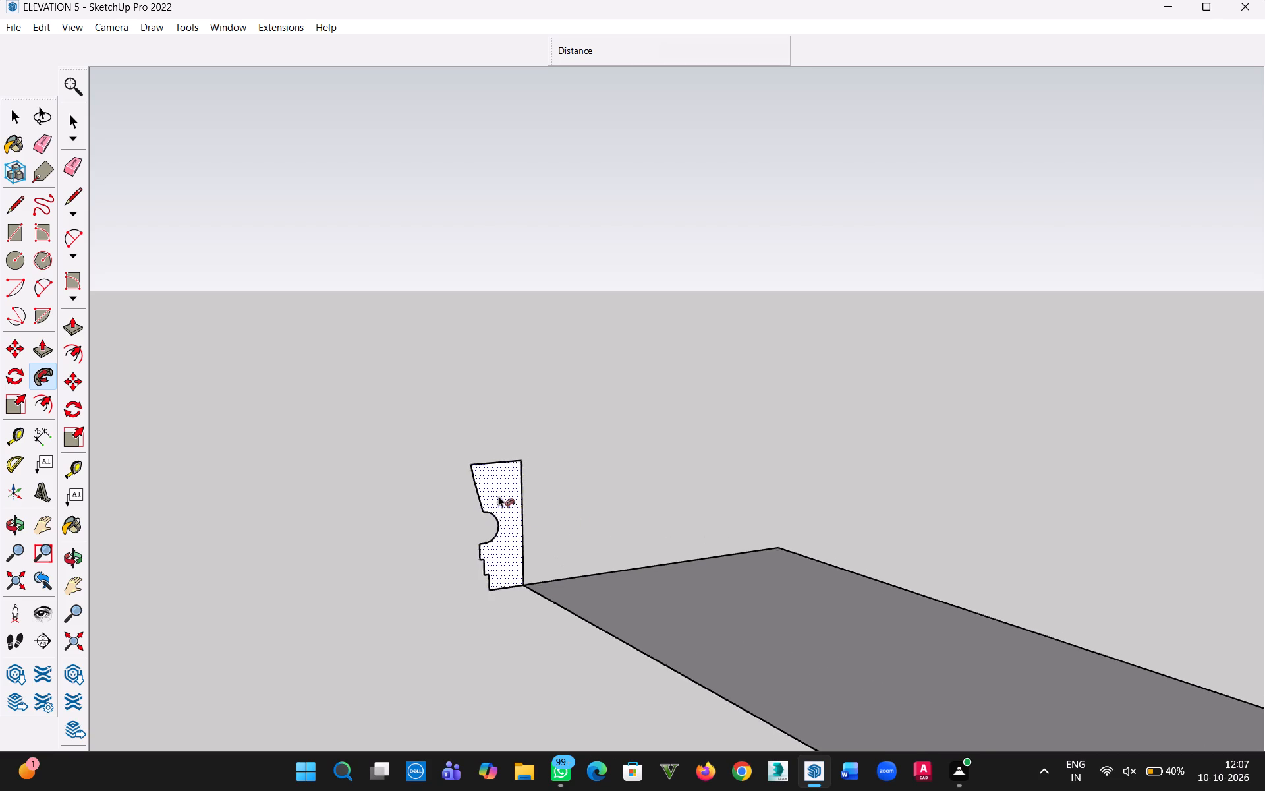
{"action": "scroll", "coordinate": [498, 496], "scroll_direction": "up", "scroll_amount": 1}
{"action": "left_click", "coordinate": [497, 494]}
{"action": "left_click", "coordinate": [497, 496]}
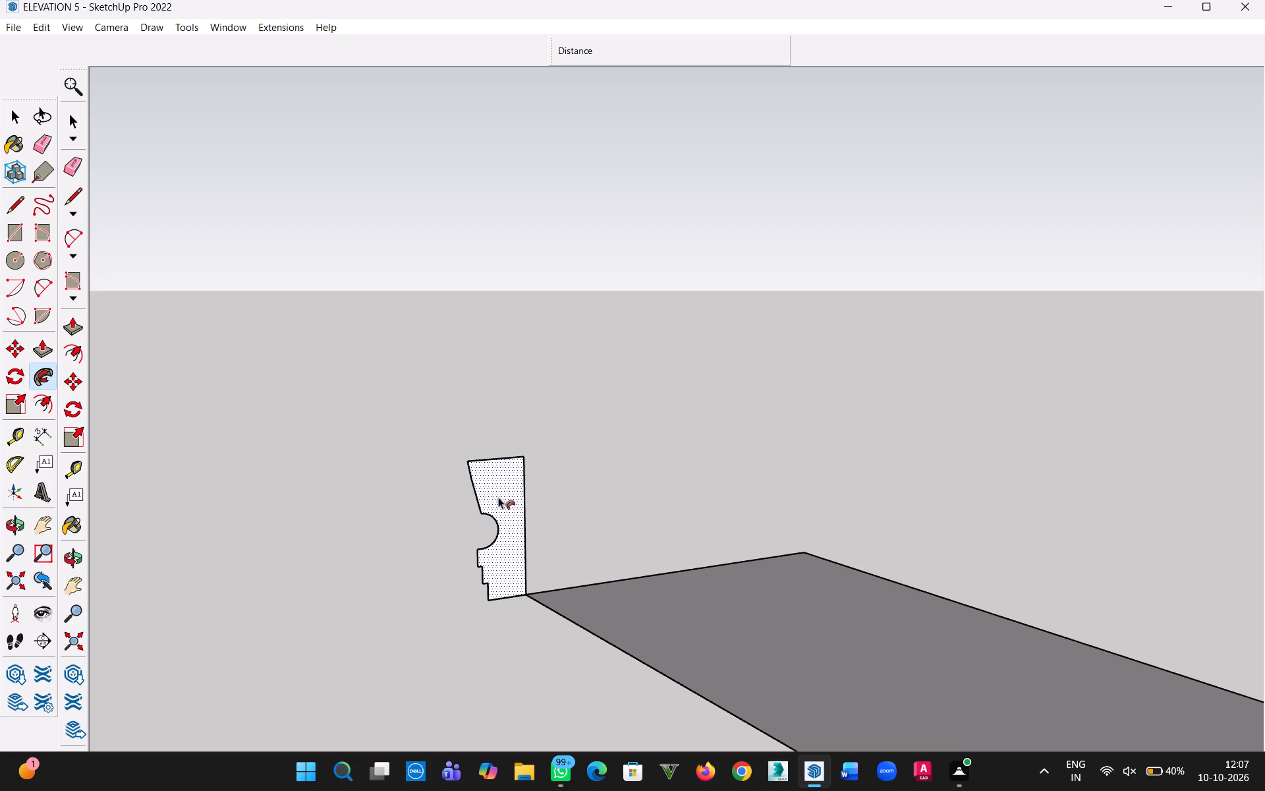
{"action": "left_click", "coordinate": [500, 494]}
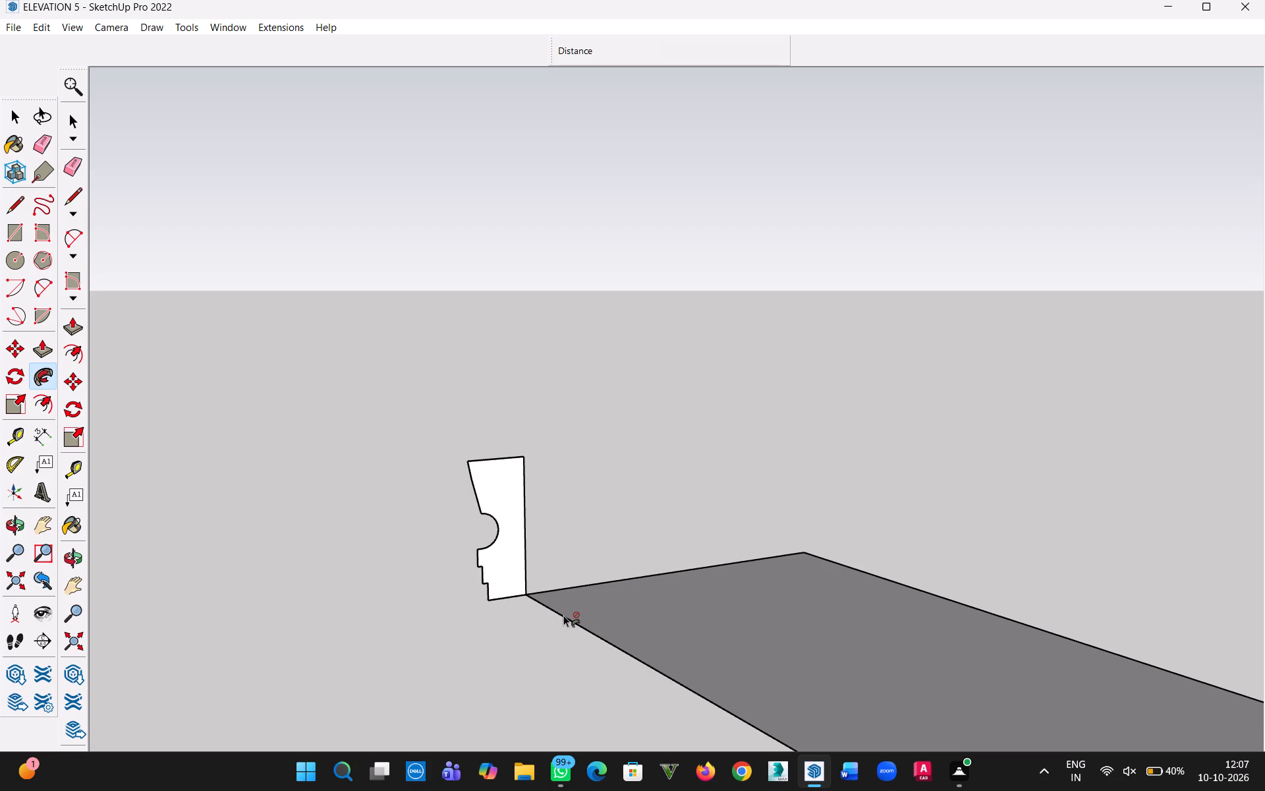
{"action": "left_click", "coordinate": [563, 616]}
Explode the group that holds the flat path rectangle beside the moulding profile.
{"action": "scroll", "coordinate": [555, 591], "scroll_direction": "down", "scroll_amount": 15}
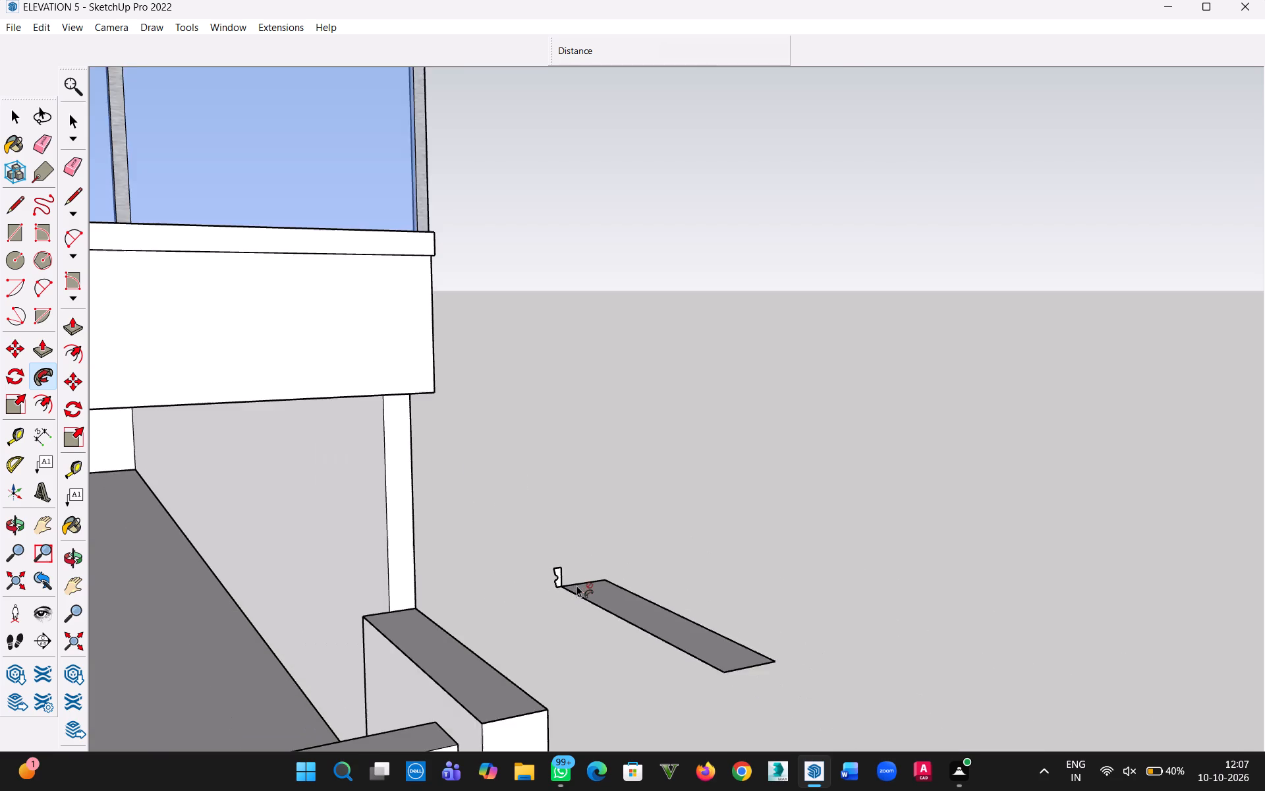
{"action": "middle_click_drag", "start_coordinate": [590, 603], "coordinate": [405, 653]}
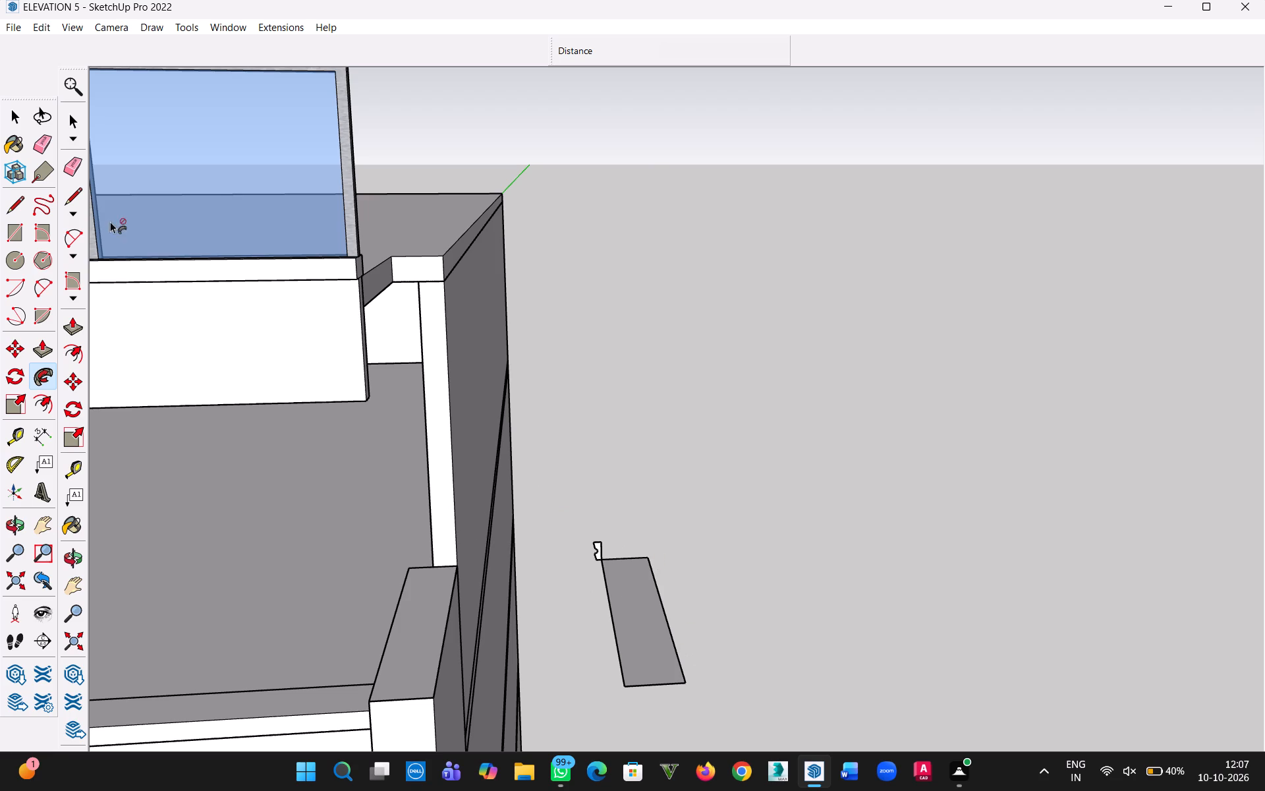
{"action": "left_click", "coordinate": [11, 125]}
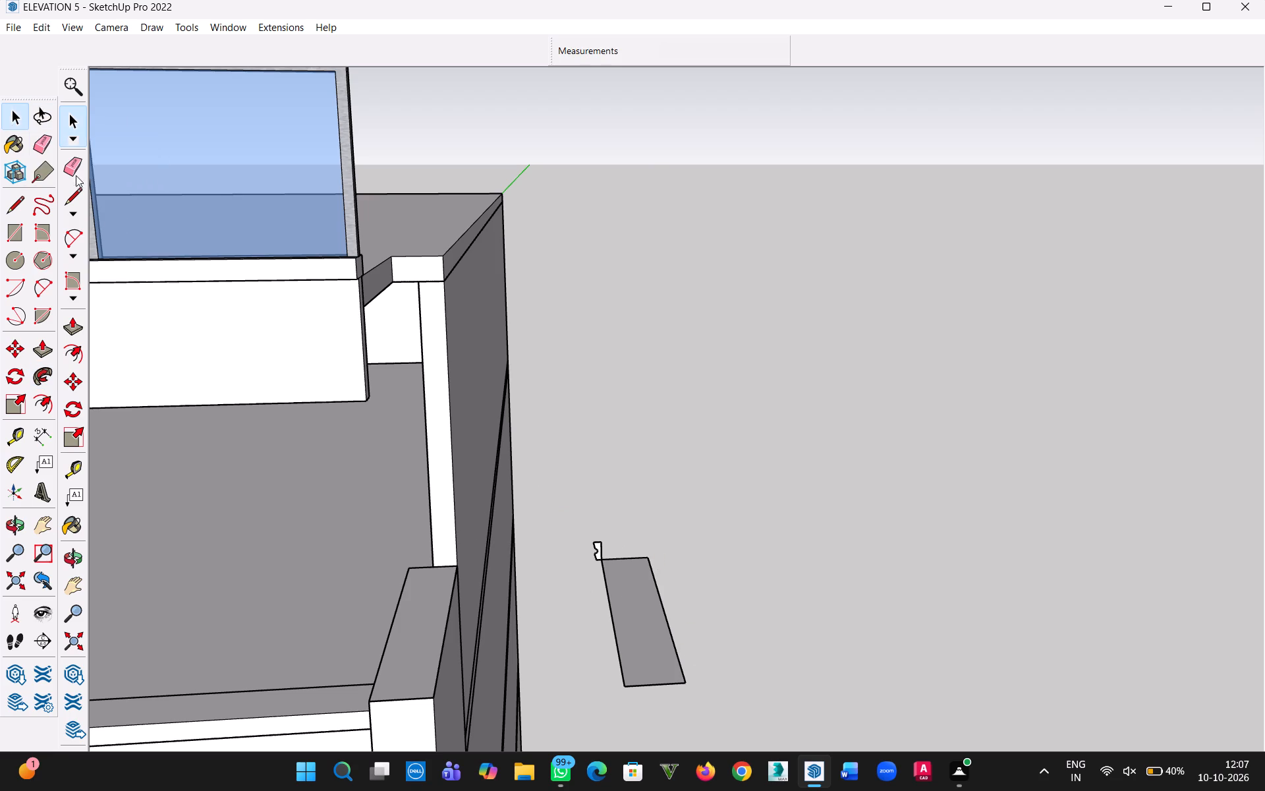
{"action": "left_click", "coordinate": [629, 627]}
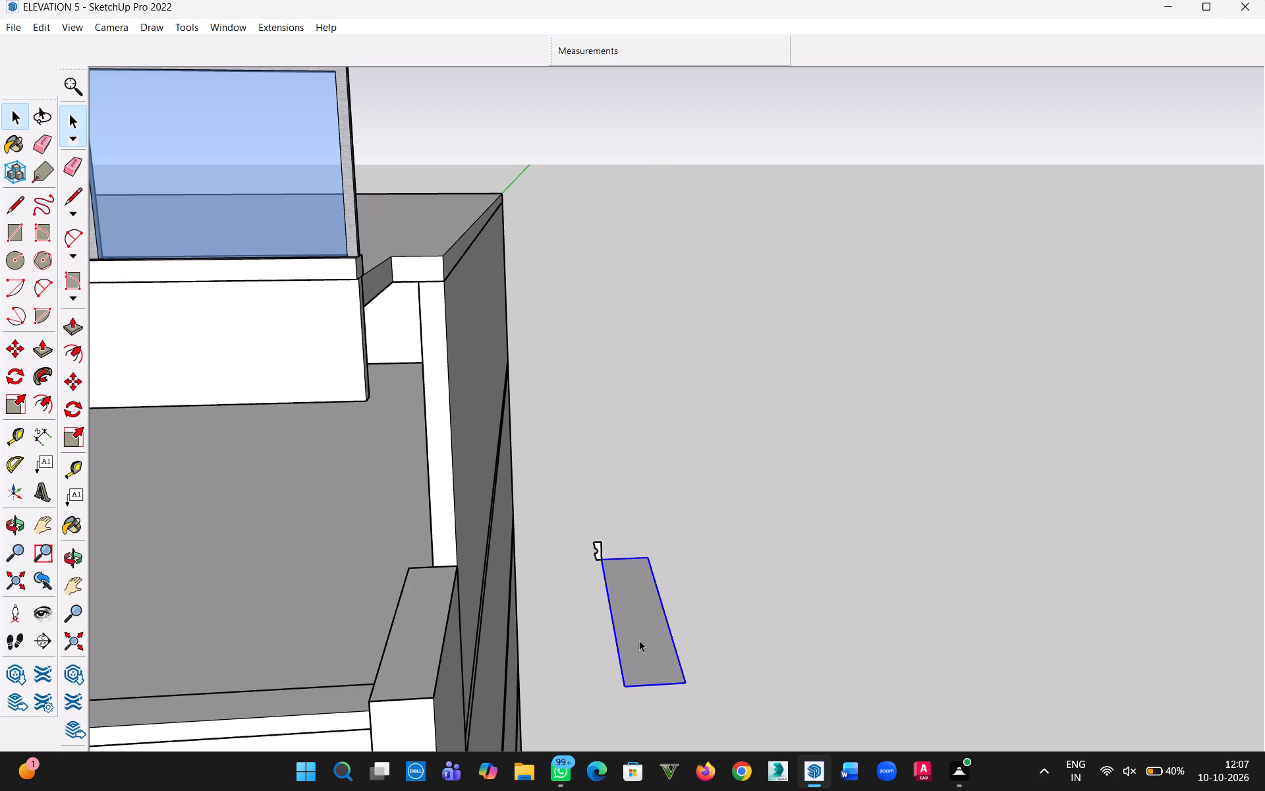
{"action": "double_click", "coordinate": [639, 640]}
{"action": "right_click", "coordinate": [639, 640]}
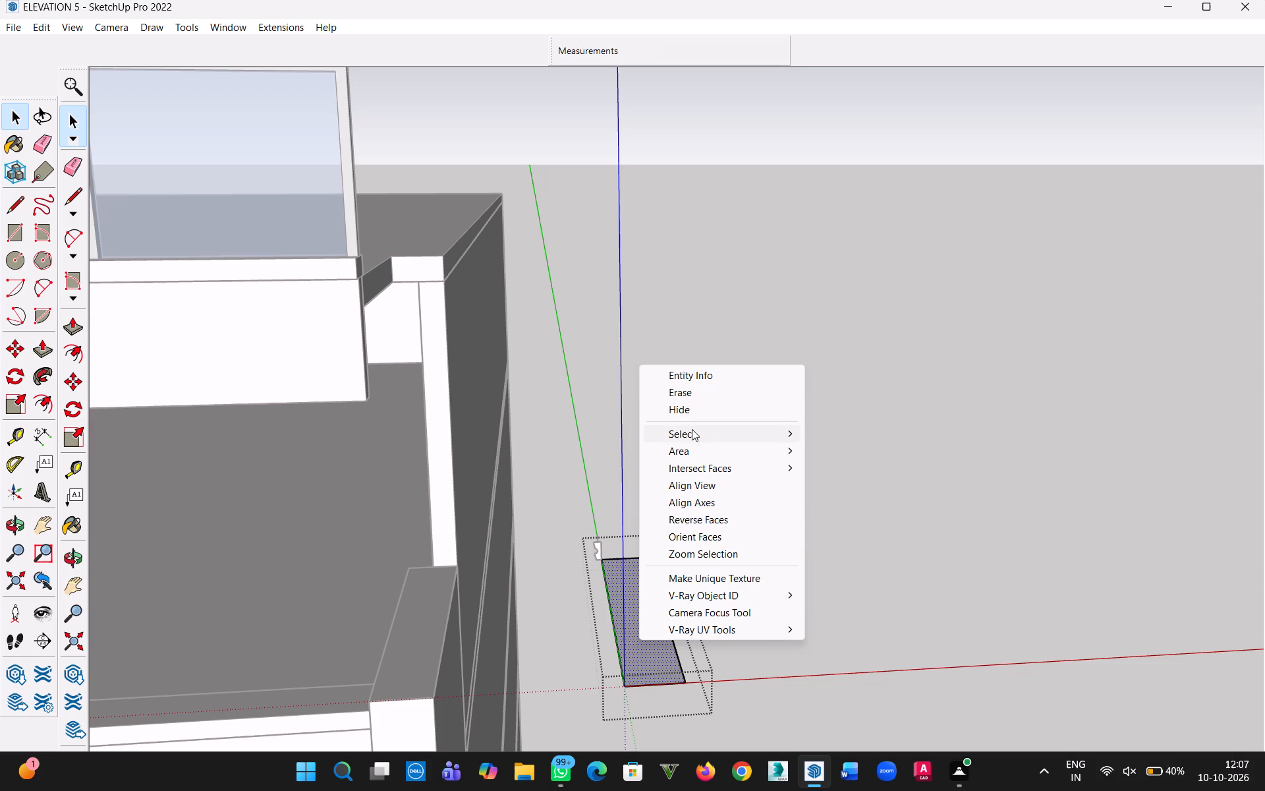
{"action": "left_click", "coordinate": [837, 583]}
{"action": "left_click", "coordinate": [640, 627]}
{"action": "right_click", "coordinate": [636, 627]}
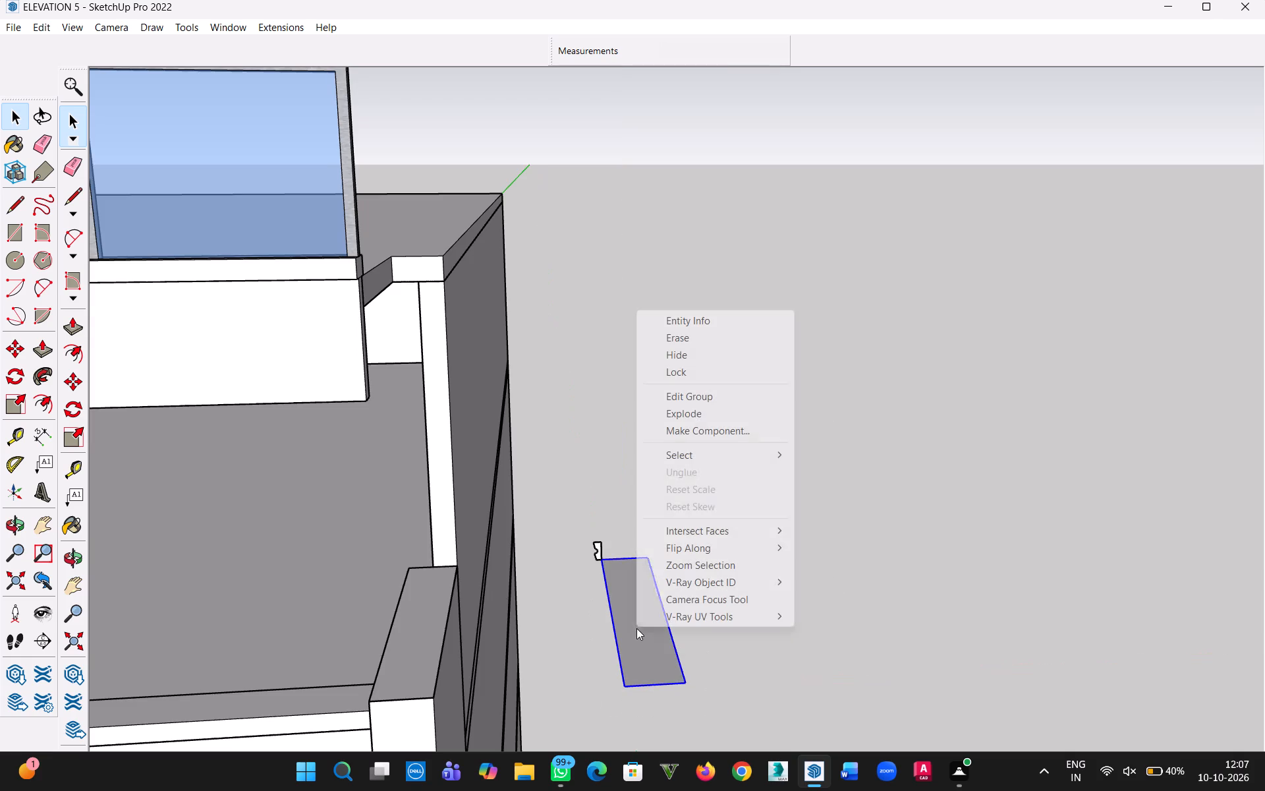
{"action": "left_click", "coordinate": [699, 409]}
{"action": "left_click", "coordinate": [697, 526]}
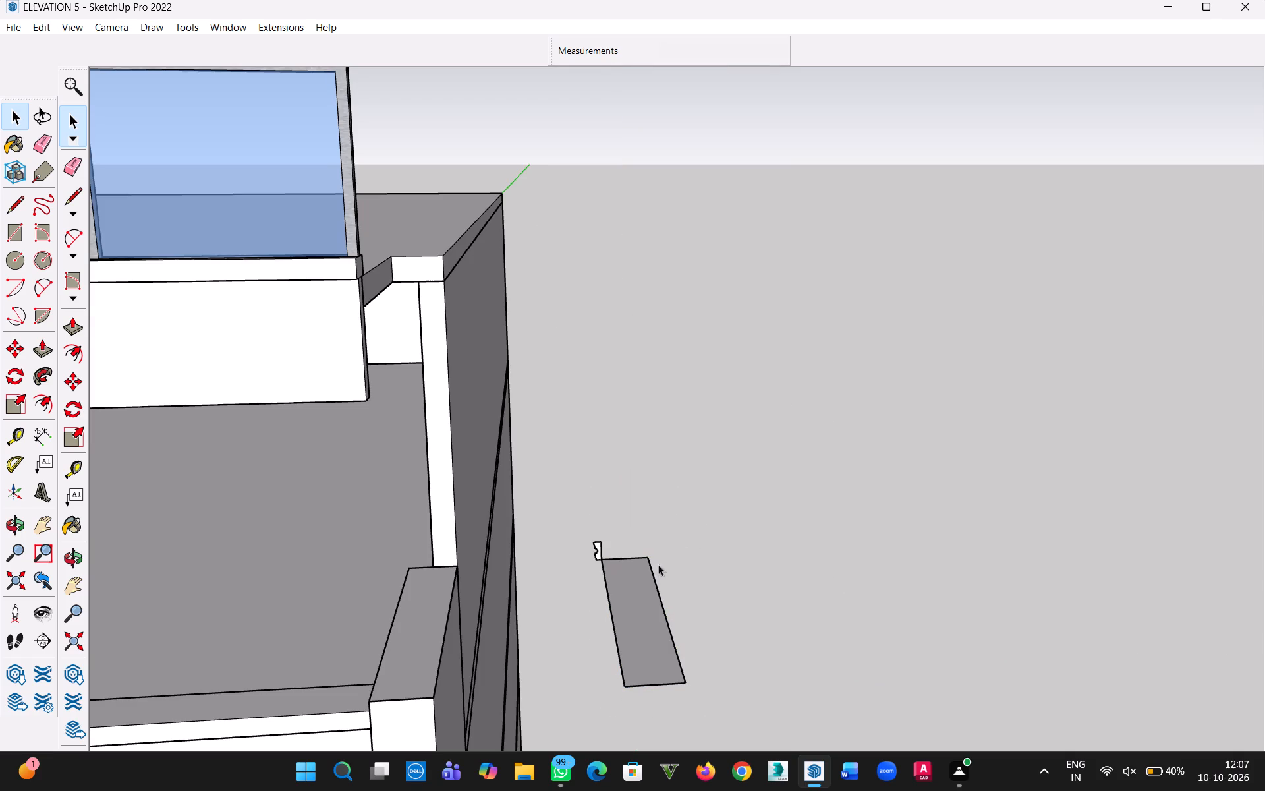
Delete the face of the path rectangle, keeping its boundary edges as the sweep path.
{"action": "left_click", "coordinate": [615, 599]}
{"action": "left_click", "coordinate": [643, 616]}
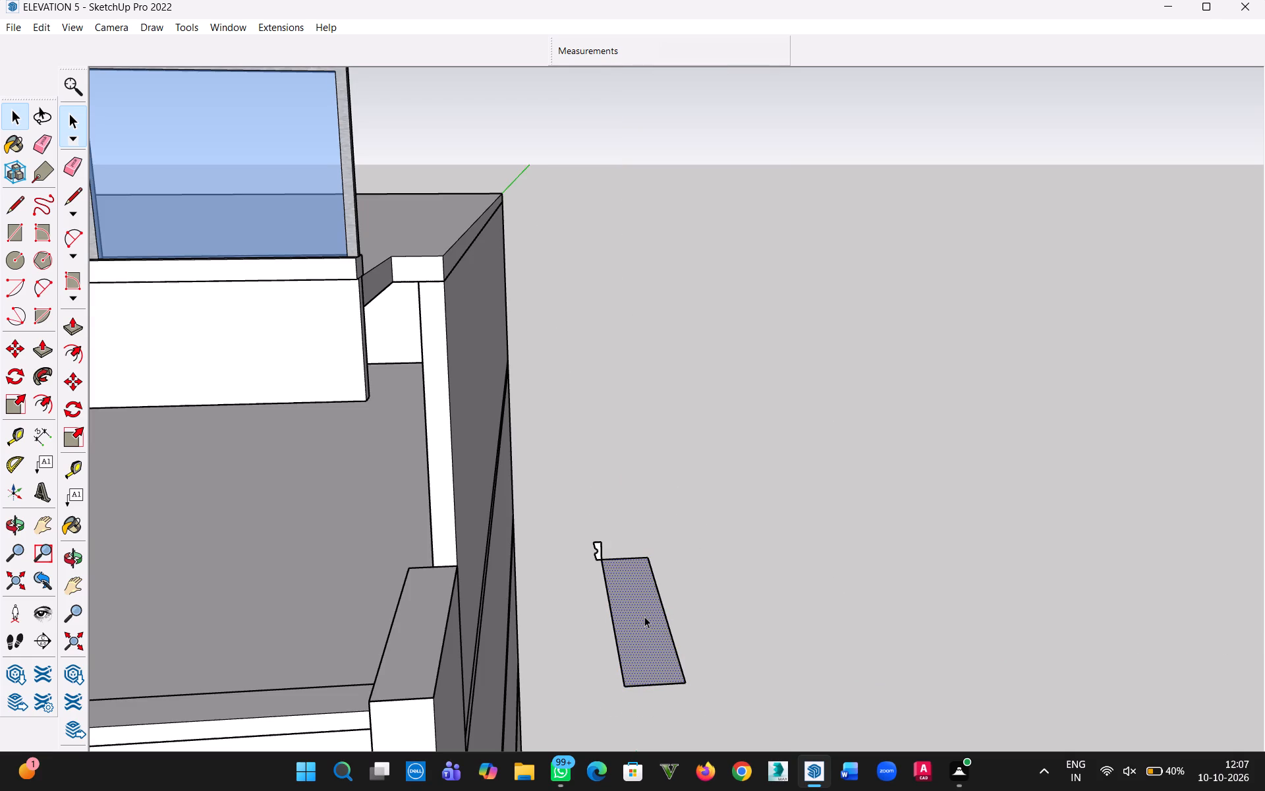
{"action": "left_click", "coordinate": [744, 595]}
{"action": "left_click", "coordinate": [646, 614]}
{"action": "key", "text": "Delete"}
{"action": "scroll", "coordinate": [618, 558], "scroll_direction": "up", "scroll_amount": 8}
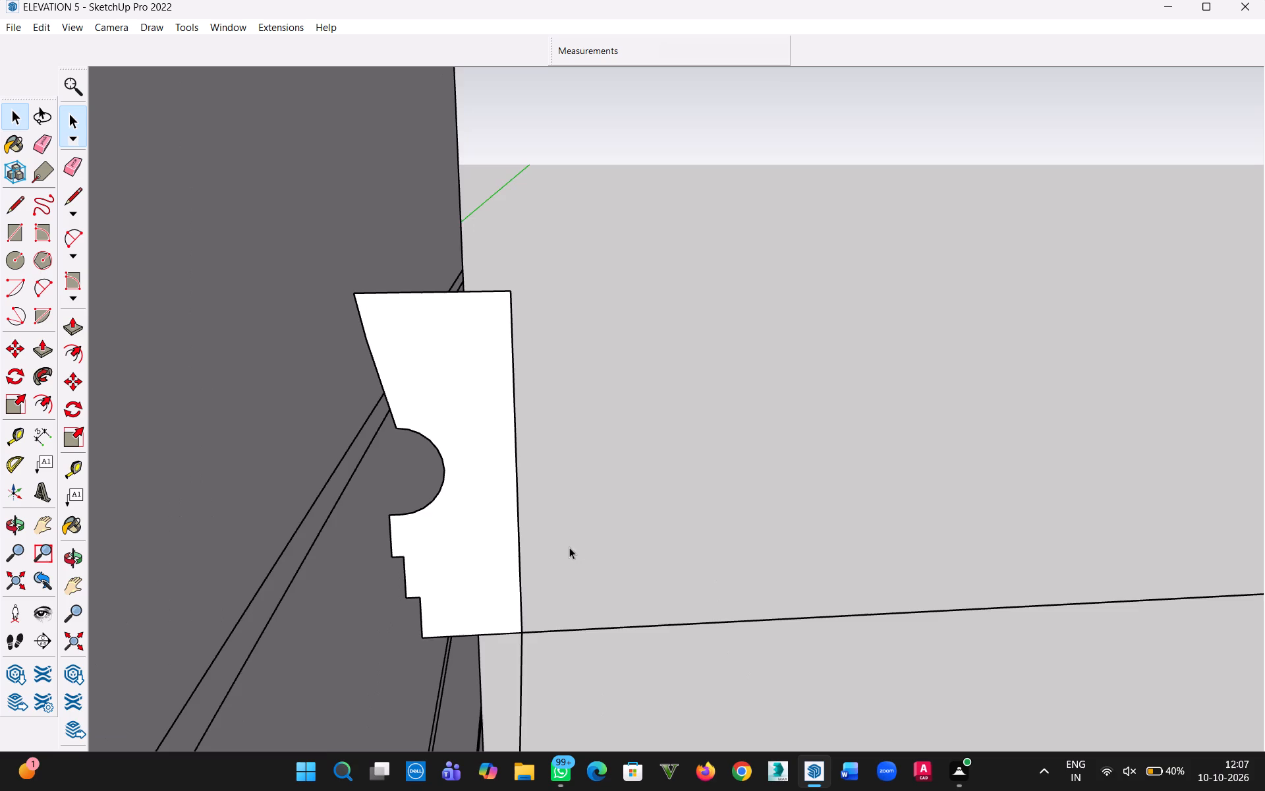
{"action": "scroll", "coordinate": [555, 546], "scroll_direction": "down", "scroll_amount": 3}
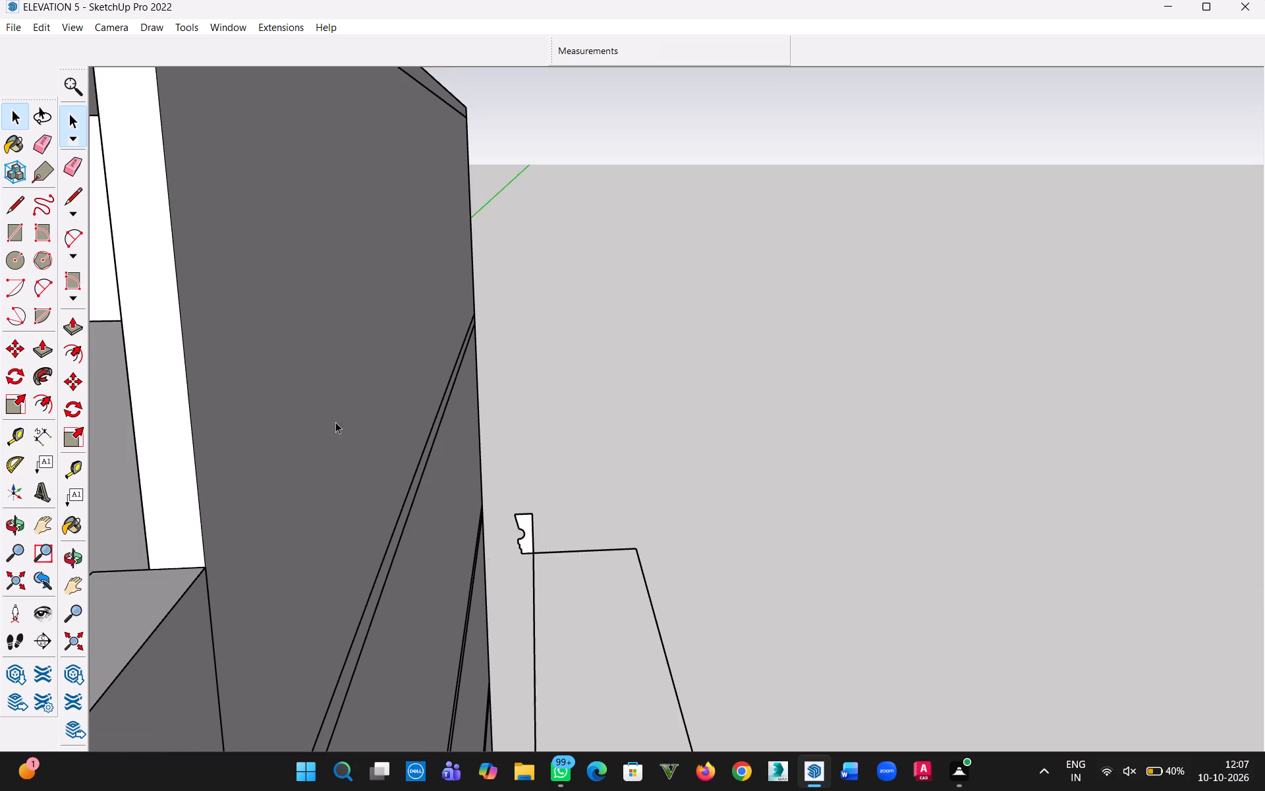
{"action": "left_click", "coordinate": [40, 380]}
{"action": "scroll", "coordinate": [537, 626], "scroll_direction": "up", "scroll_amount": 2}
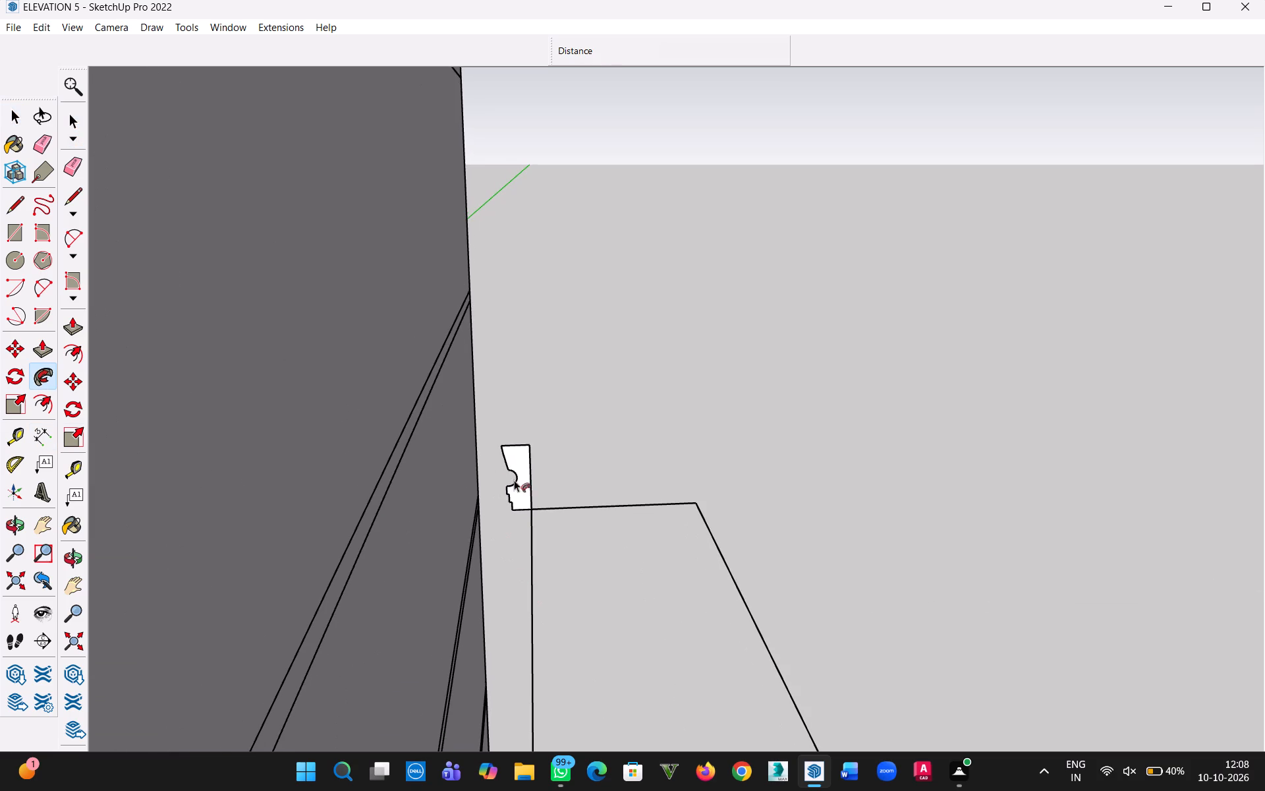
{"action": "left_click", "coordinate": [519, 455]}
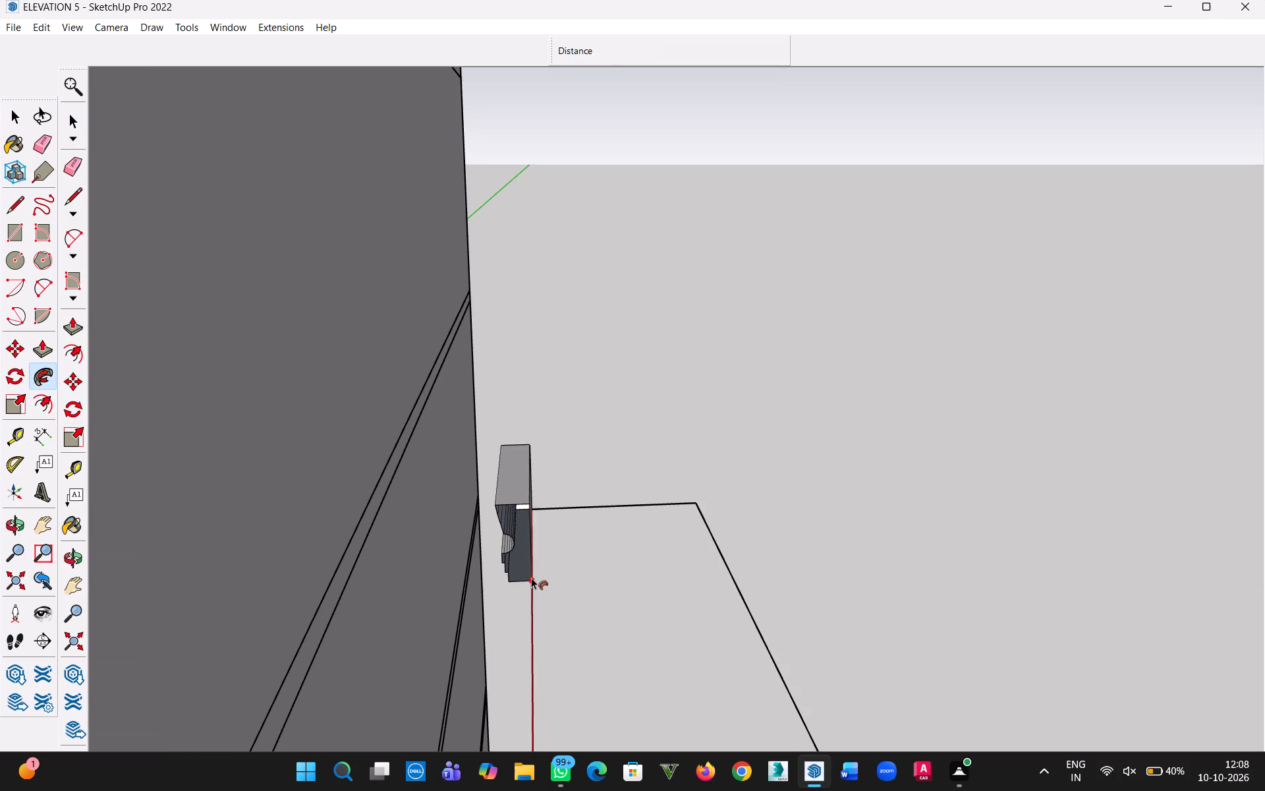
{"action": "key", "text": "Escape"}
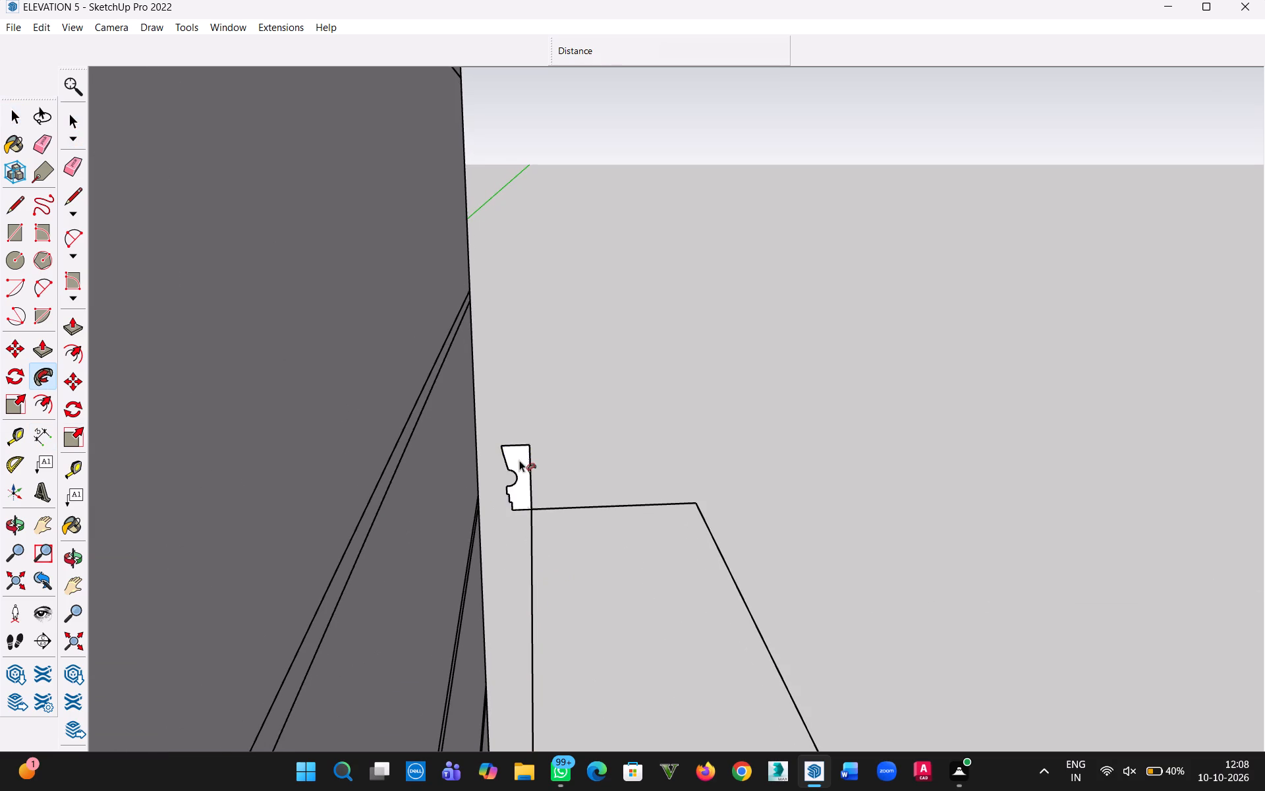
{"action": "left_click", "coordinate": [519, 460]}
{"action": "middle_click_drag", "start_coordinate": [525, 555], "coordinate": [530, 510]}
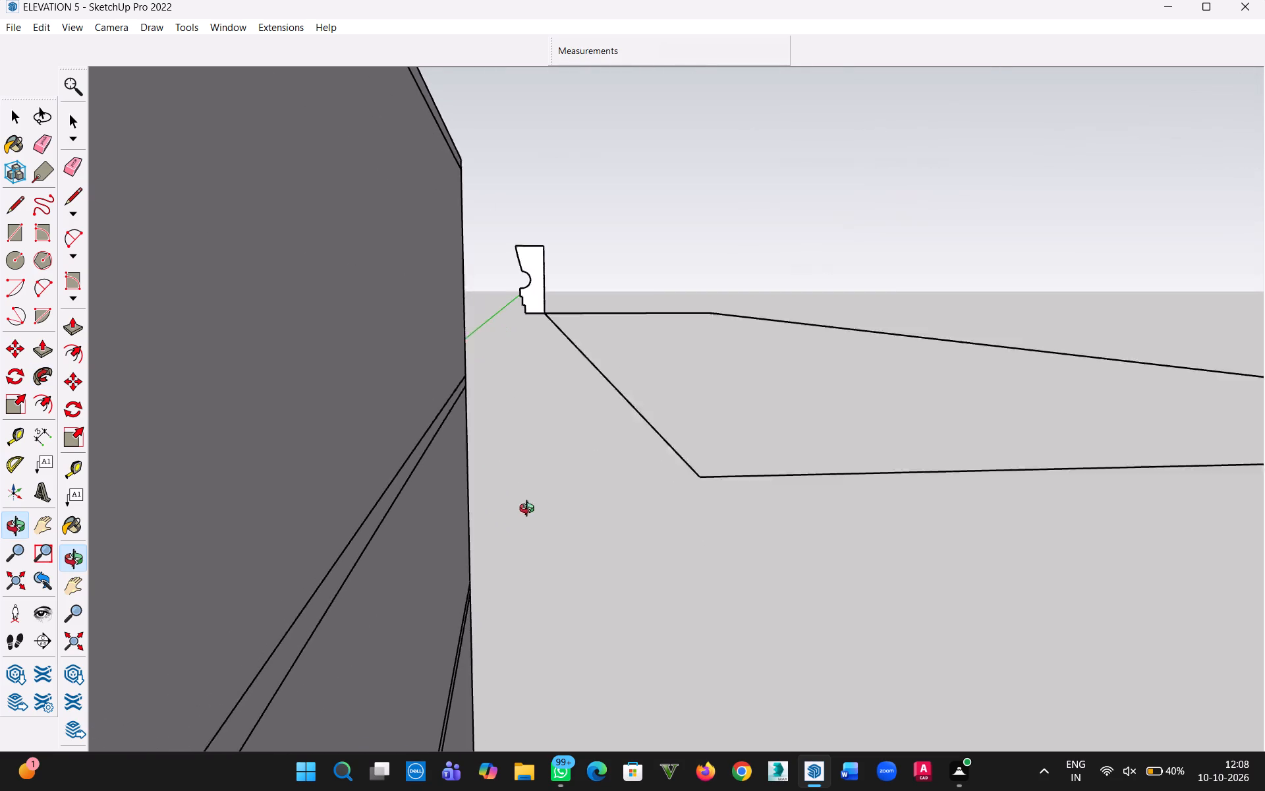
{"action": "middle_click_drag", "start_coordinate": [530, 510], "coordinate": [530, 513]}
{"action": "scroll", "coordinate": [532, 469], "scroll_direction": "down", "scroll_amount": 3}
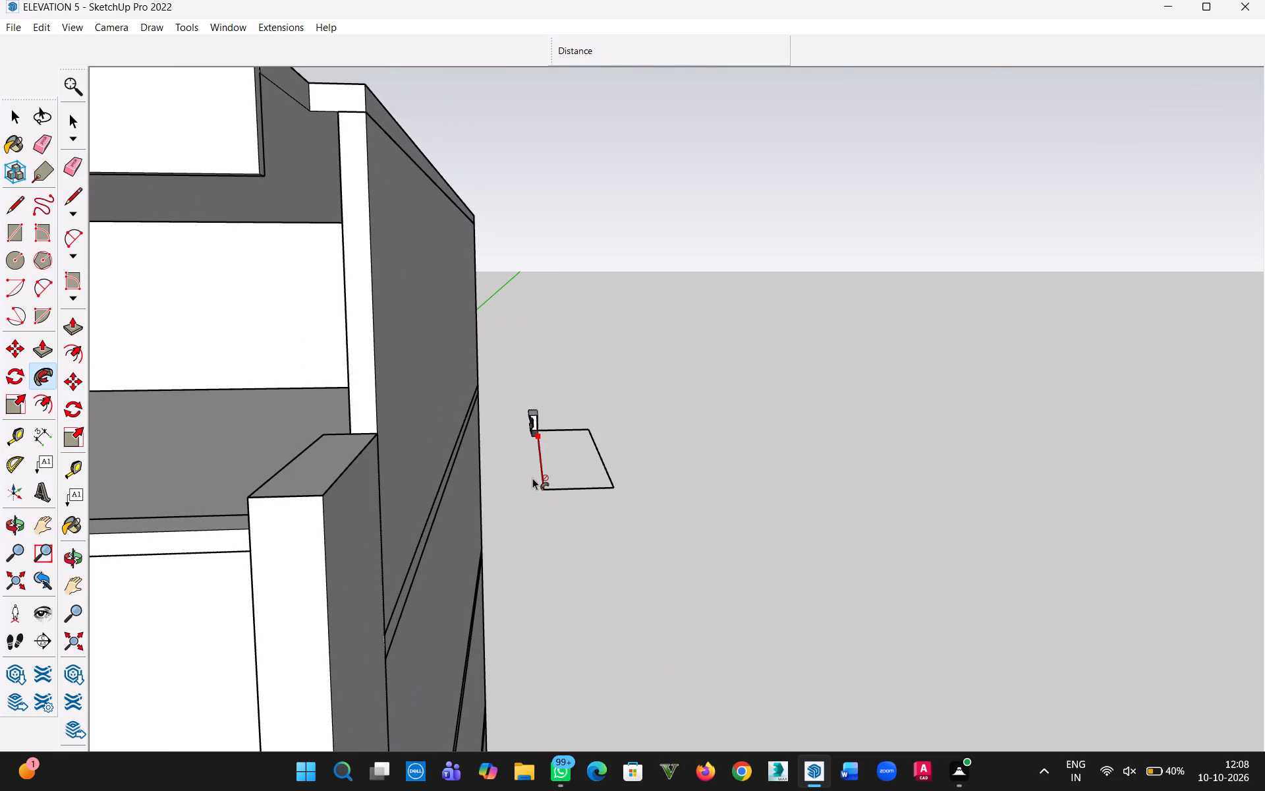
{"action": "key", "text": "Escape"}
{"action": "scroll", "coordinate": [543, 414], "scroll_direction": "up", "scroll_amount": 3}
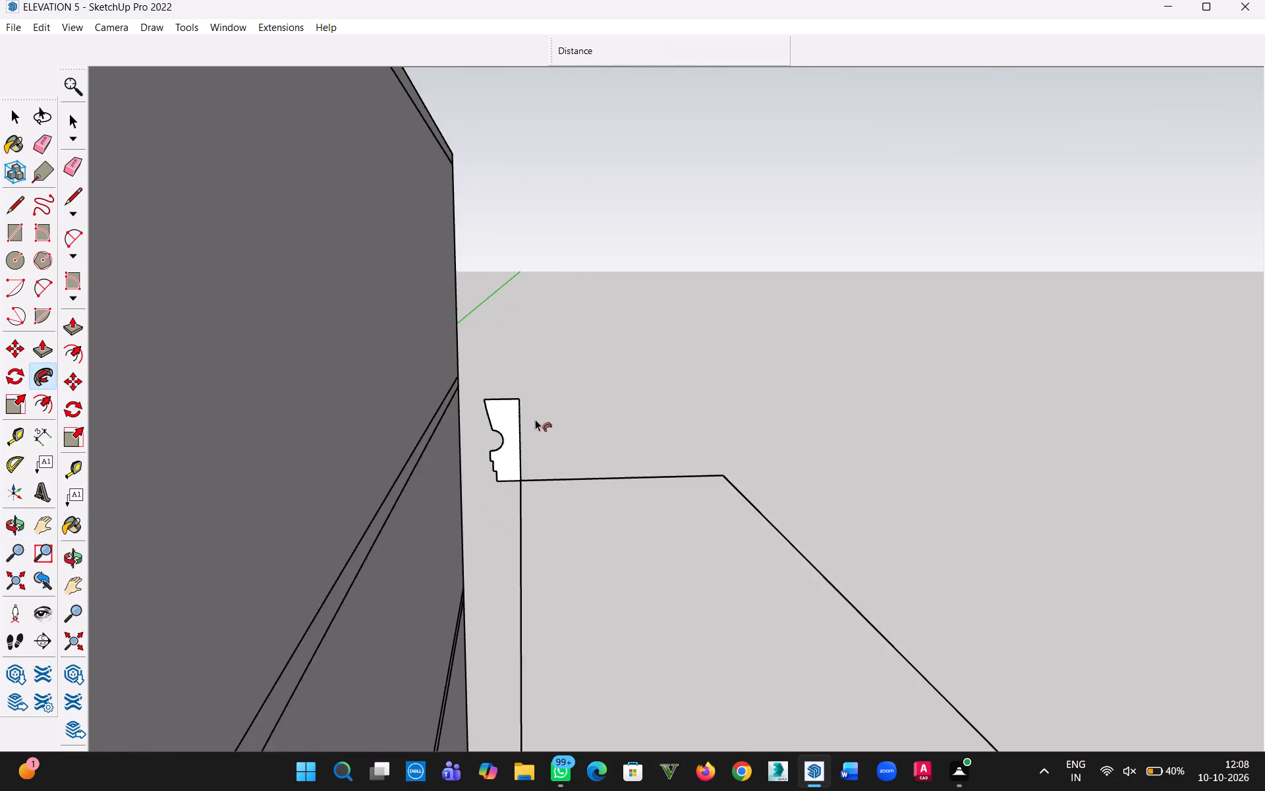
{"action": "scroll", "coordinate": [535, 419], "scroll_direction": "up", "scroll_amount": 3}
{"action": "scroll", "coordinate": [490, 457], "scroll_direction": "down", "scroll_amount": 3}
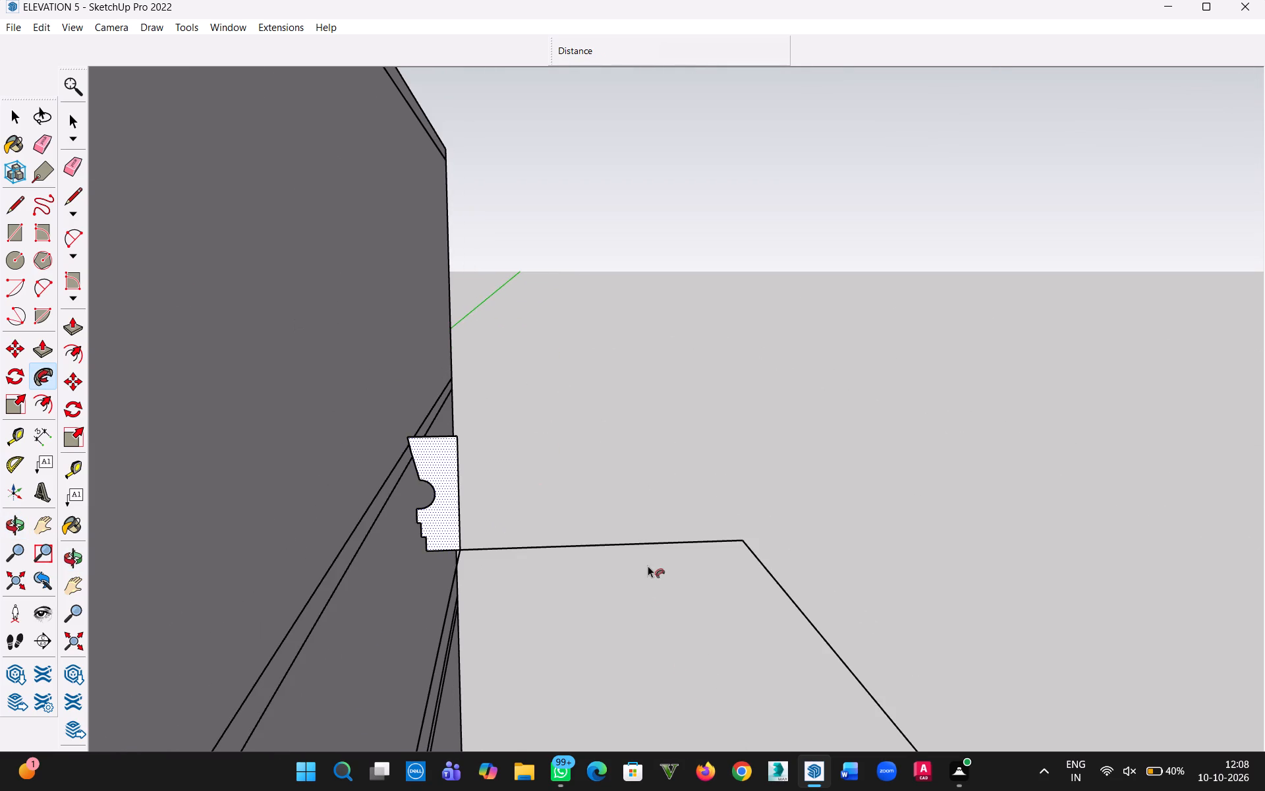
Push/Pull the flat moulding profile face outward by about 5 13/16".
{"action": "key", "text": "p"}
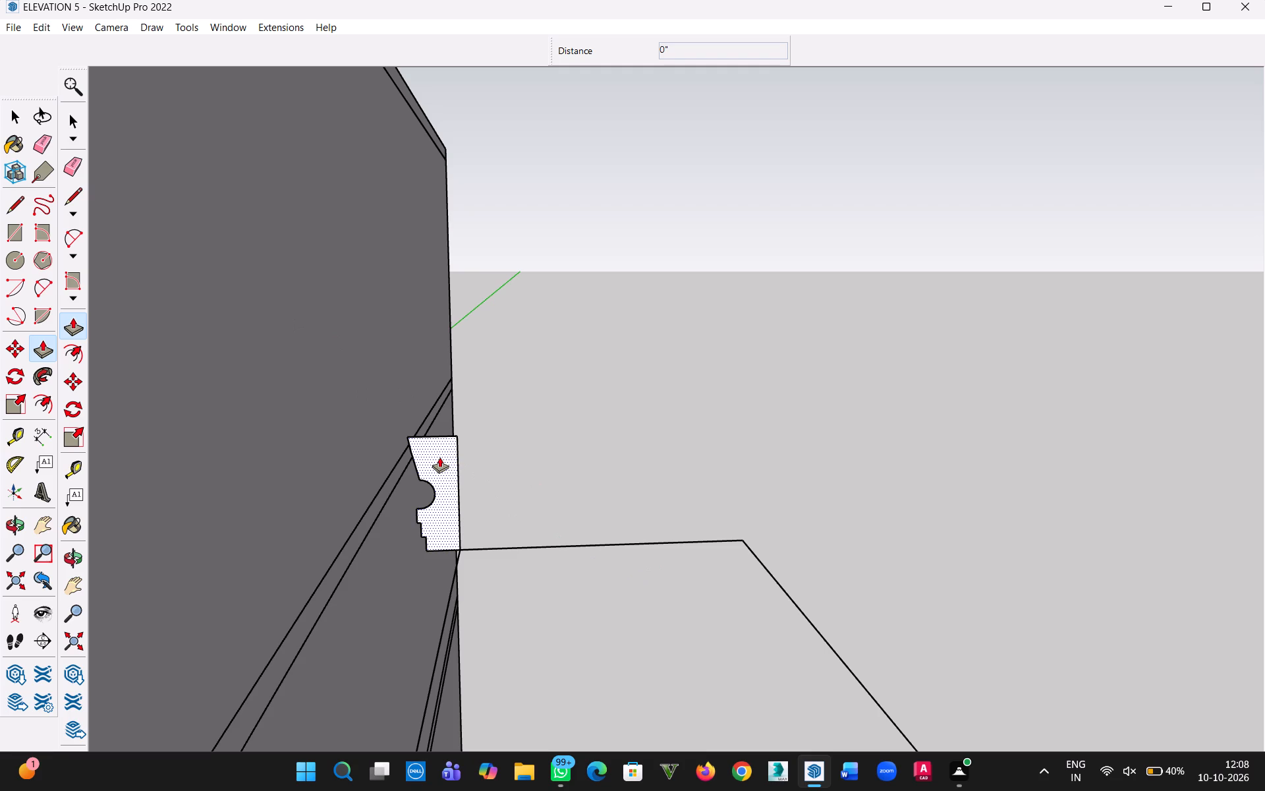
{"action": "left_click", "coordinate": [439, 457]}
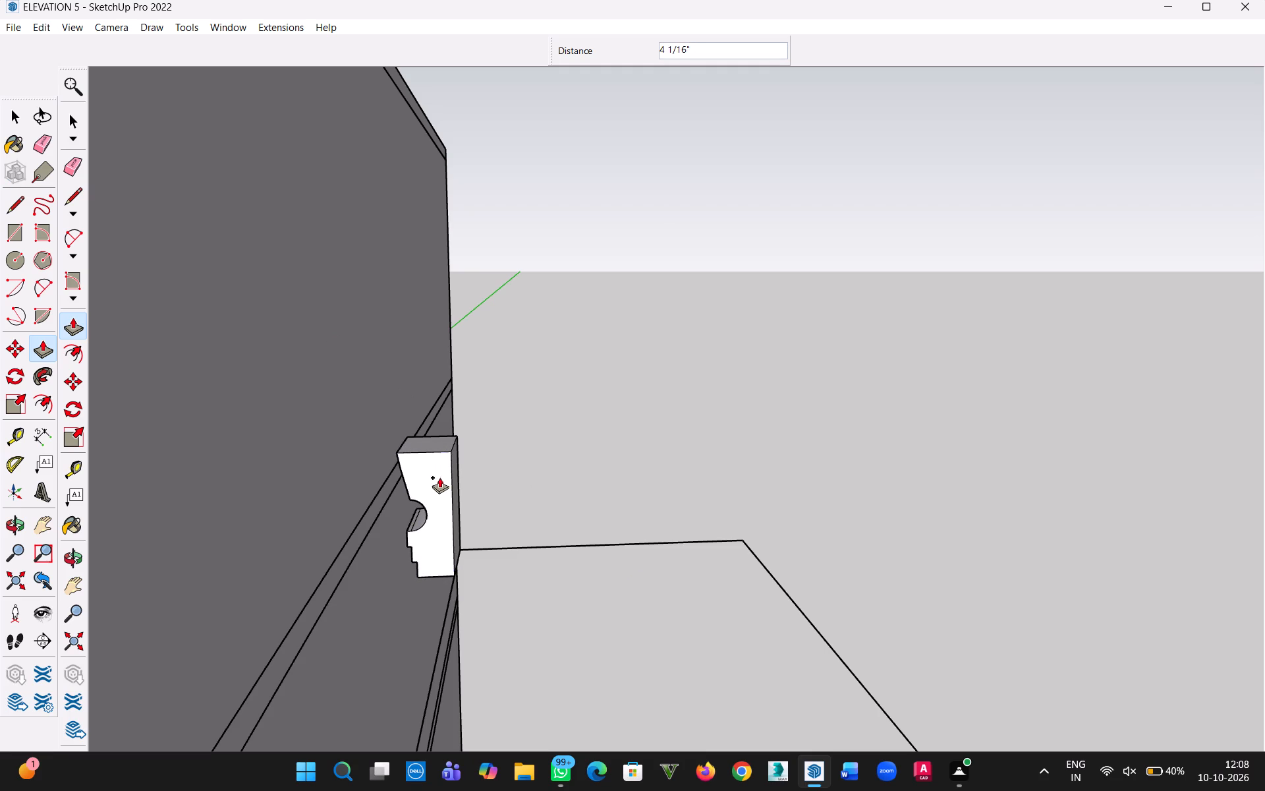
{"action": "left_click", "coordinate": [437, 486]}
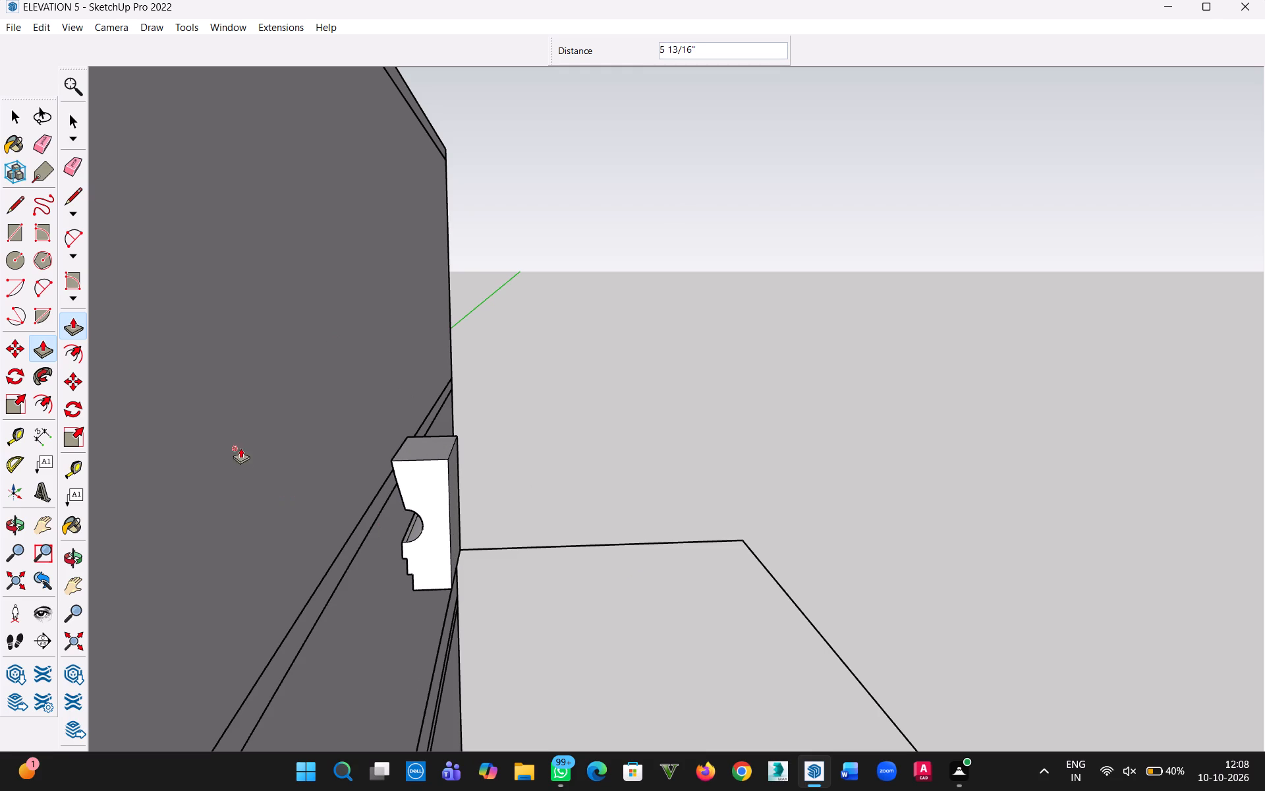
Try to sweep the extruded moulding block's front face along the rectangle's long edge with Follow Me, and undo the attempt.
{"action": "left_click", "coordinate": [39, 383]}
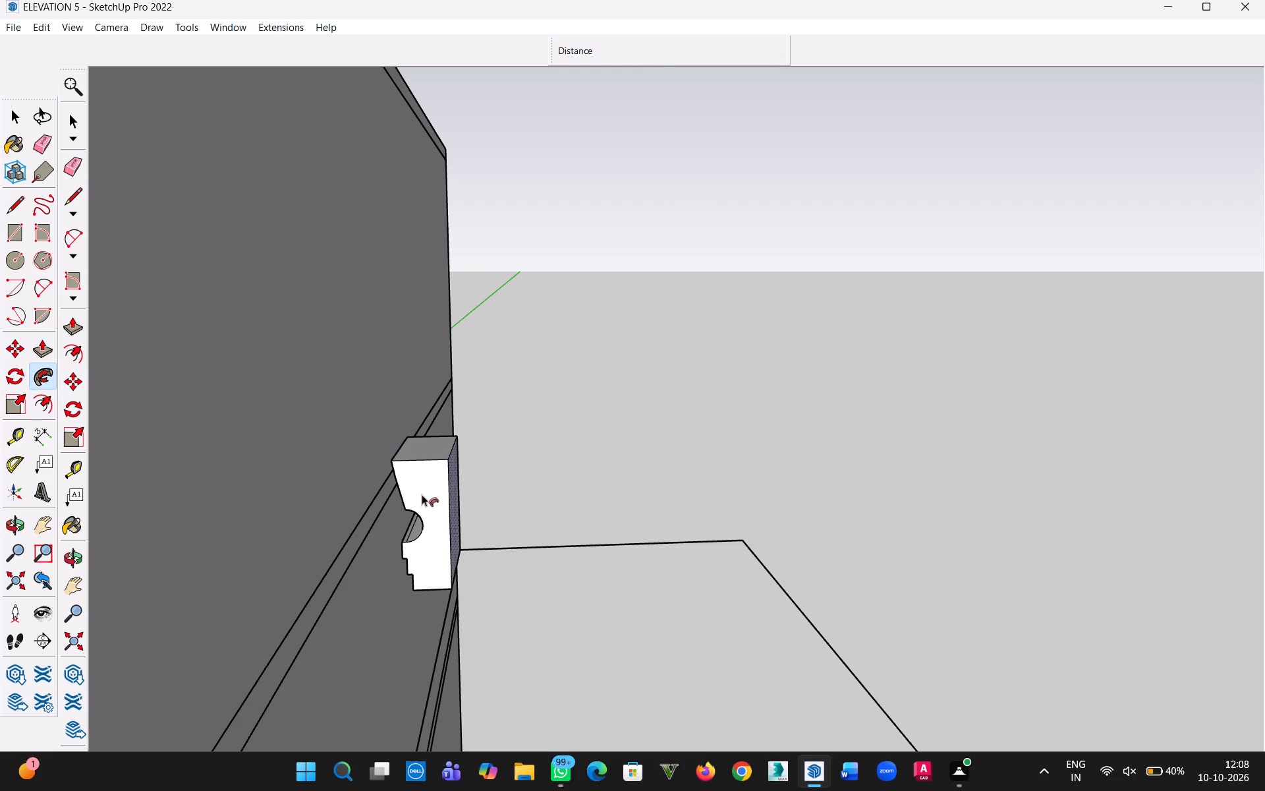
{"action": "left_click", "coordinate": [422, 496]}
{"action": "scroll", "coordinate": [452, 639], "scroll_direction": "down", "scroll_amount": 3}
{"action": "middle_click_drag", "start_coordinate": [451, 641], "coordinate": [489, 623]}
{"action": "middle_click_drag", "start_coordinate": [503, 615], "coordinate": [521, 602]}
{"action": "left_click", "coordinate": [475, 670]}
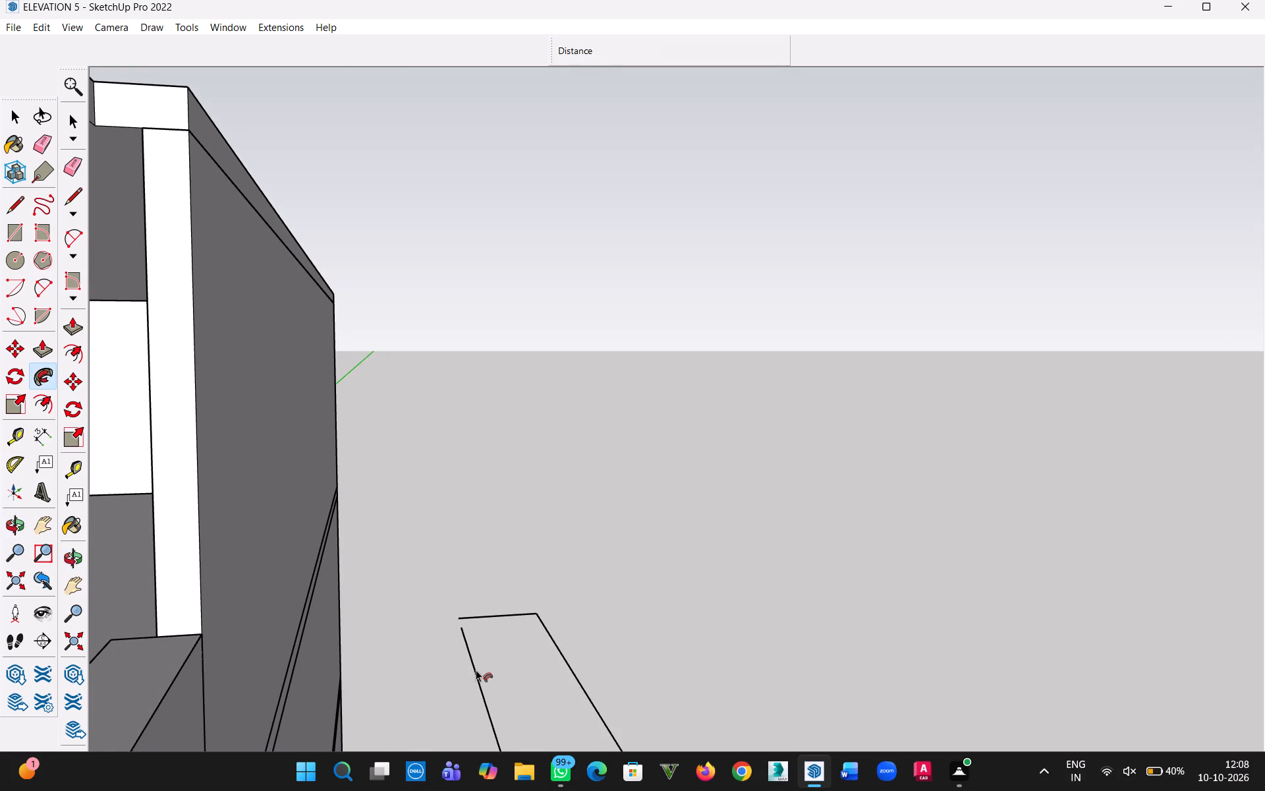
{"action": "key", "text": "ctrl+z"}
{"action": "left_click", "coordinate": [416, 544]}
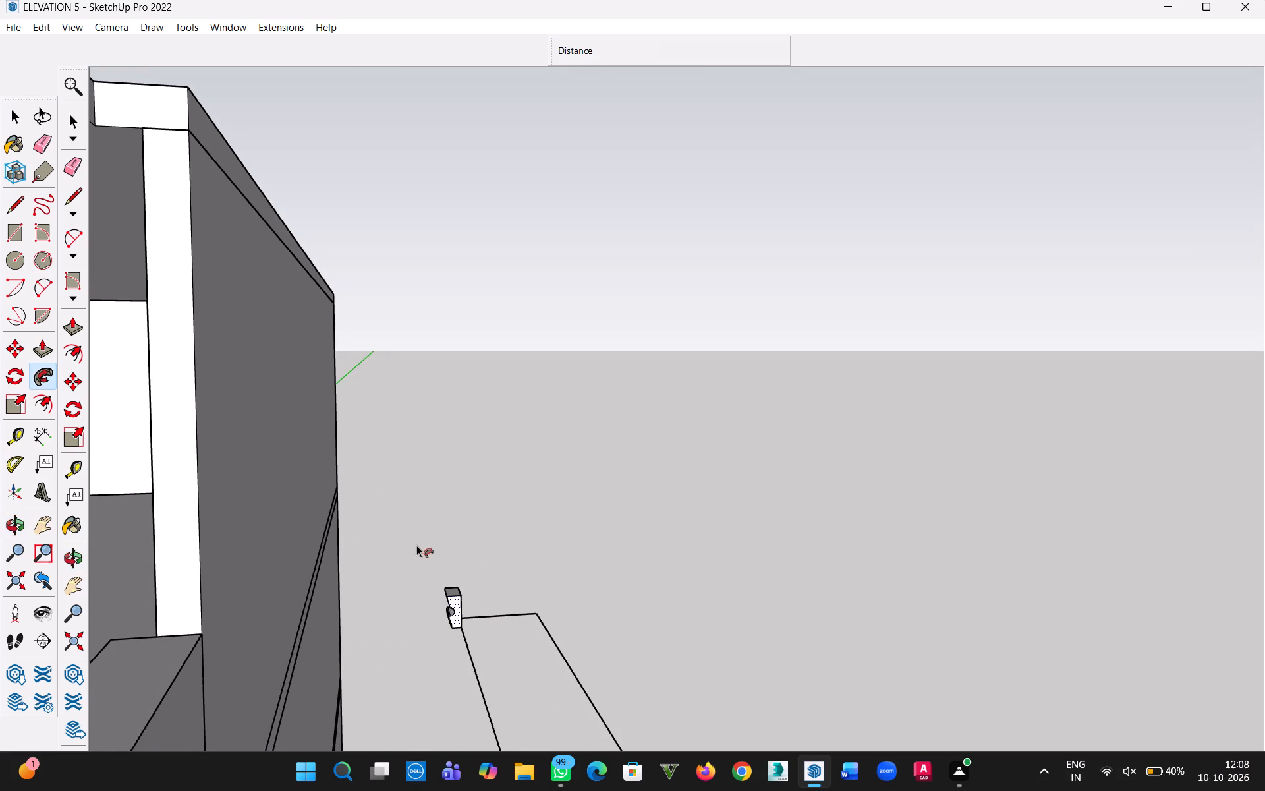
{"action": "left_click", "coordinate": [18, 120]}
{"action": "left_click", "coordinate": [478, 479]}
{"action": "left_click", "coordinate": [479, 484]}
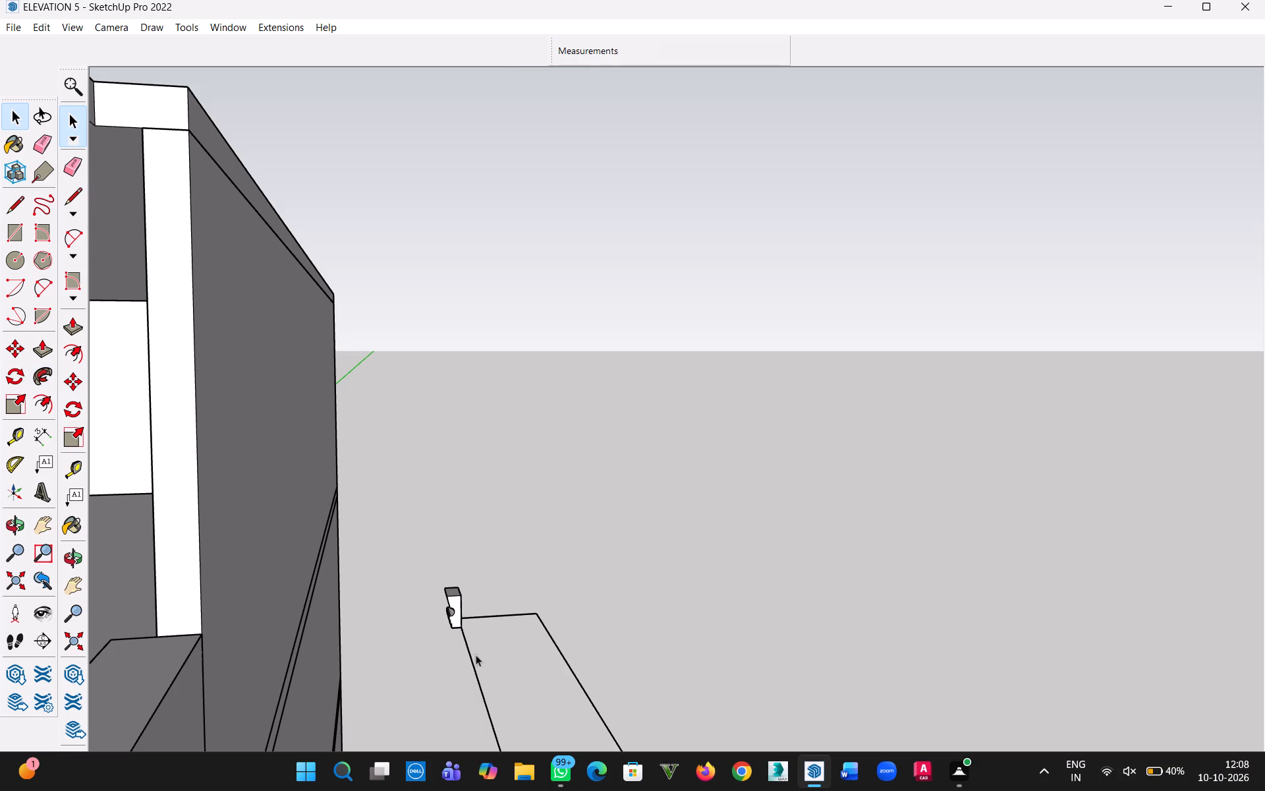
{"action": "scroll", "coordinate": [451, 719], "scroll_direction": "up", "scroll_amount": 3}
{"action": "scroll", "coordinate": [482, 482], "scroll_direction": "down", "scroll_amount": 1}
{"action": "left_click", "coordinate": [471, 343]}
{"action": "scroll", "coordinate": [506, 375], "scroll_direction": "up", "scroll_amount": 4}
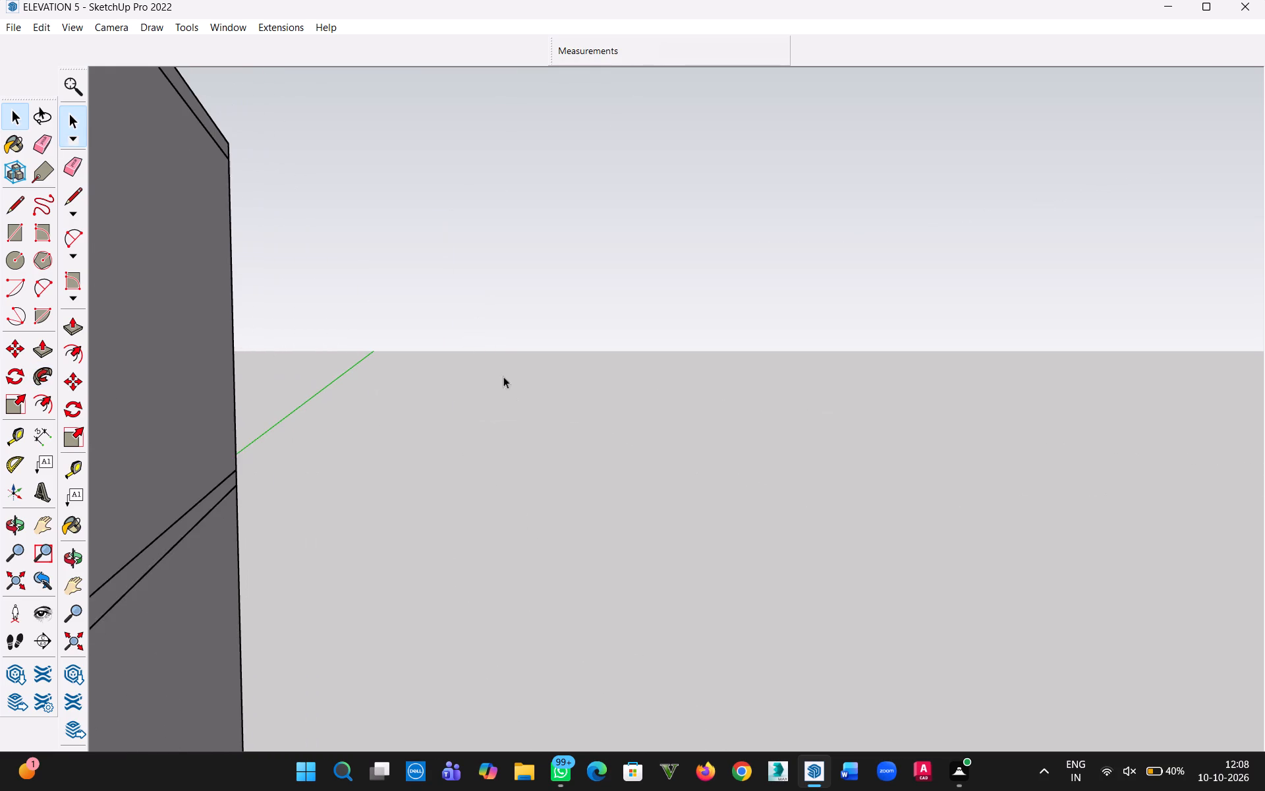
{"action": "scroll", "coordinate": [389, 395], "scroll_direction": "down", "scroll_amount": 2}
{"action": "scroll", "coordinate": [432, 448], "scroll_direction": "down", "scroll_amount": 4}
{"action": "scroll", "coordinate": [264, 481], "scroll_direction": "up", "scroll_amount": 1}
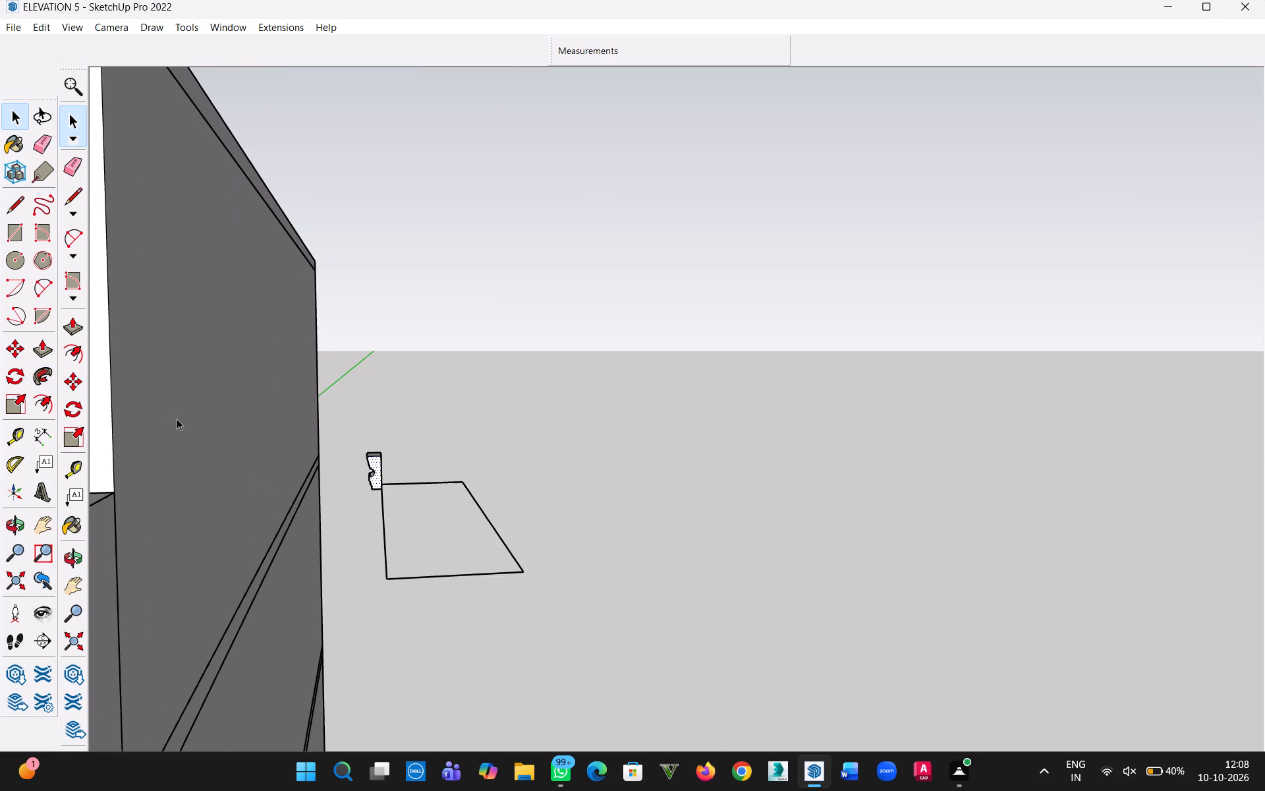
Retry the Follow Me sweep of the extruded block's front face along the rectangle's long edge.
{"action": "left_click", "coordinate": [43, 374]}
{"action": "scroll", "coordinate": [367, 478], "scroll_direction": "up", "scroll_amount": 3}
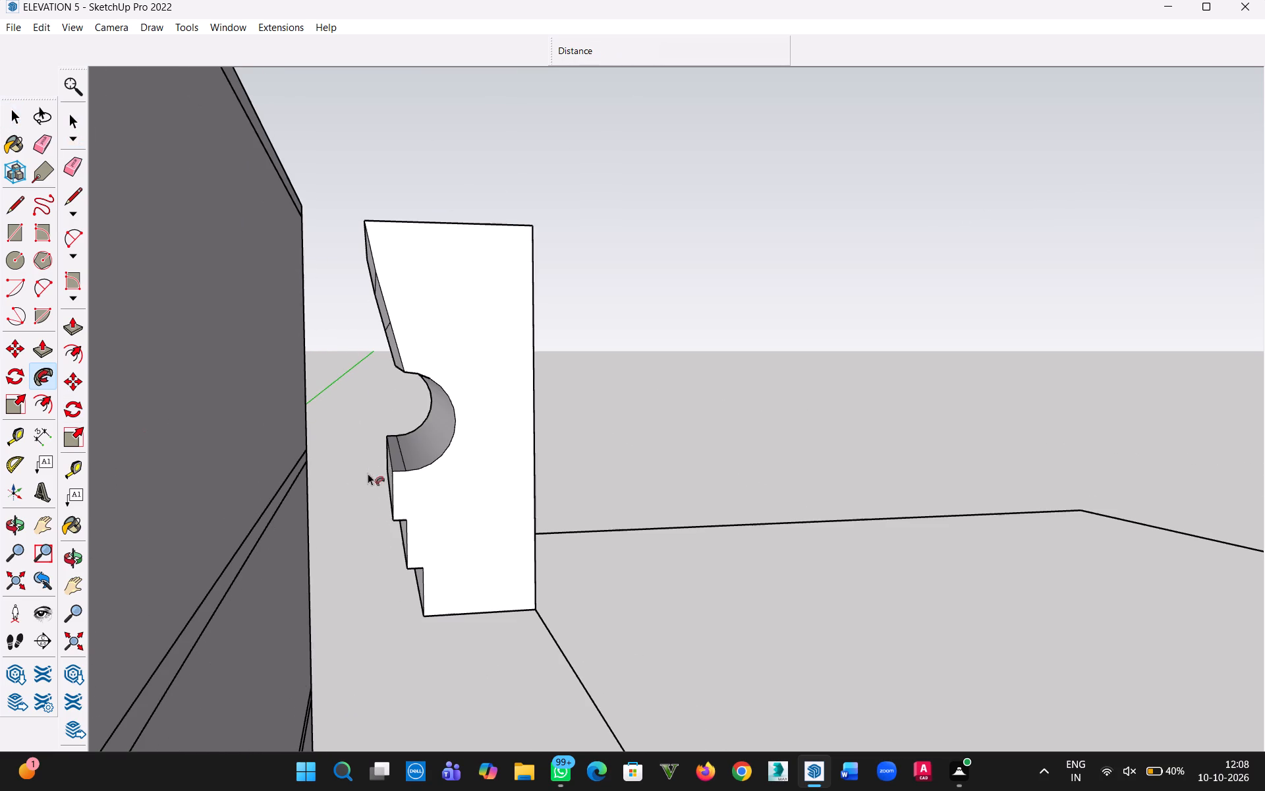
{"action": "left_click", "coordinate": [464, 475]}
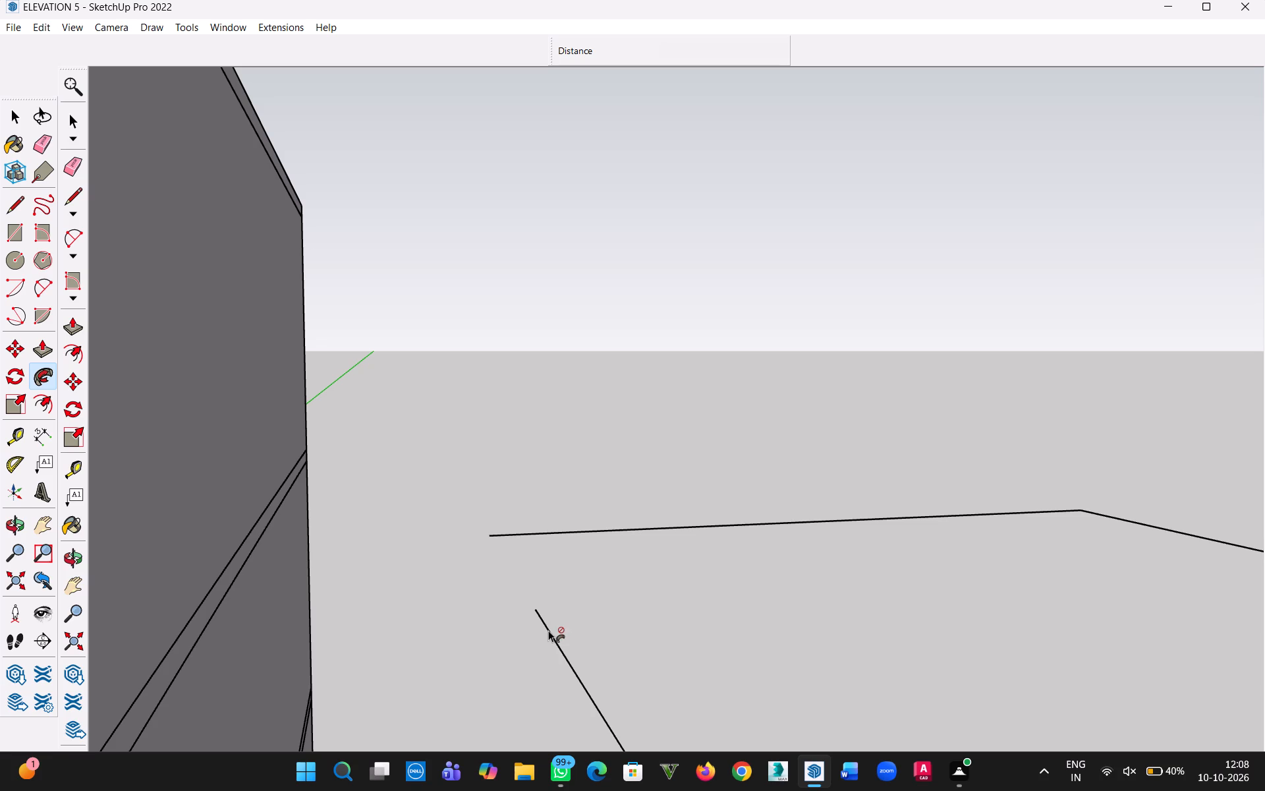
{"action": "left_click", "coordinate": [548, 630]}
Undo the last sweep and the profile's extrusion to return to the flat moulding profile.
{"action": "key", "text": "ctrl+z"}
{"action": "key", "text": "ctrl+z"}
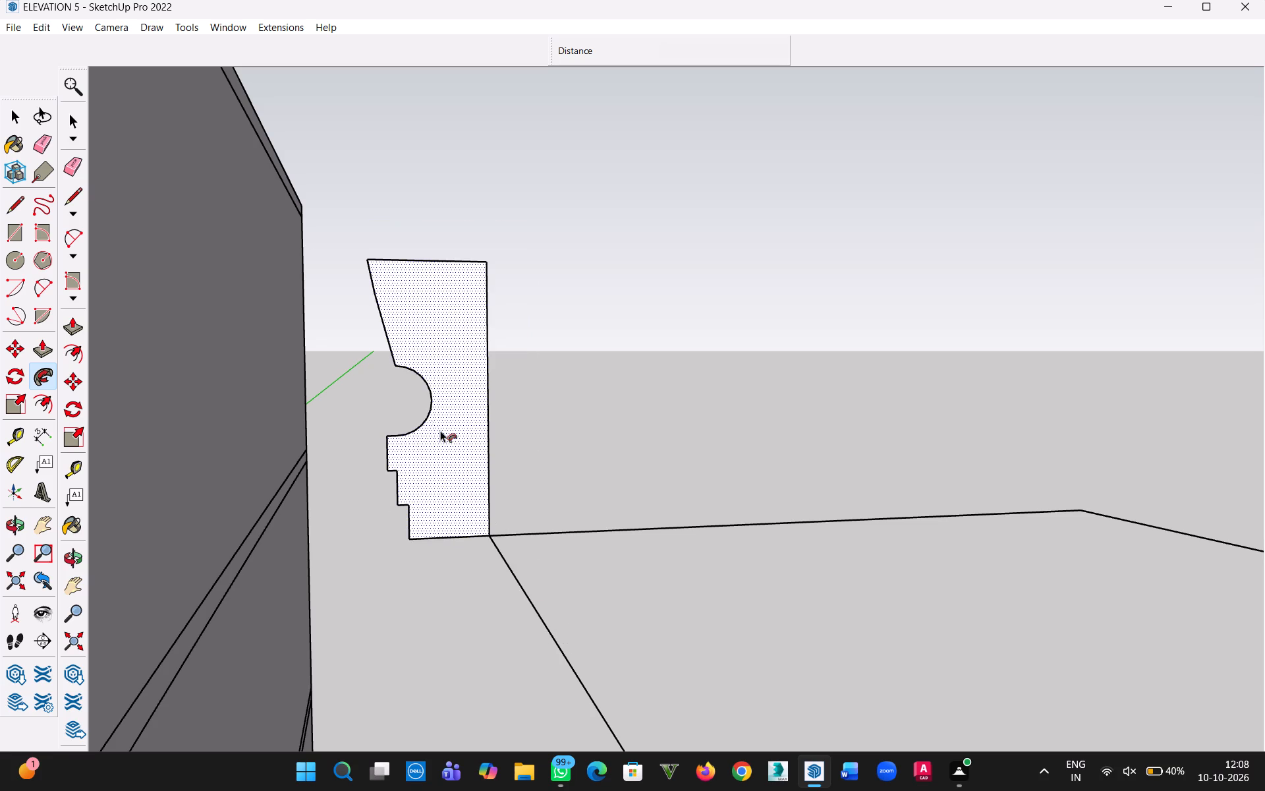
Start a Follow Me sweep of the flat moulding profile from its bottom corner along the rectangle's adjoining long edge.
{"action": "left_click", "coordinate": [440, 430]}
{"action": "scroll", "coordinate": [530, 575], "scroll_direction": "down", "scroll_amount": 4}
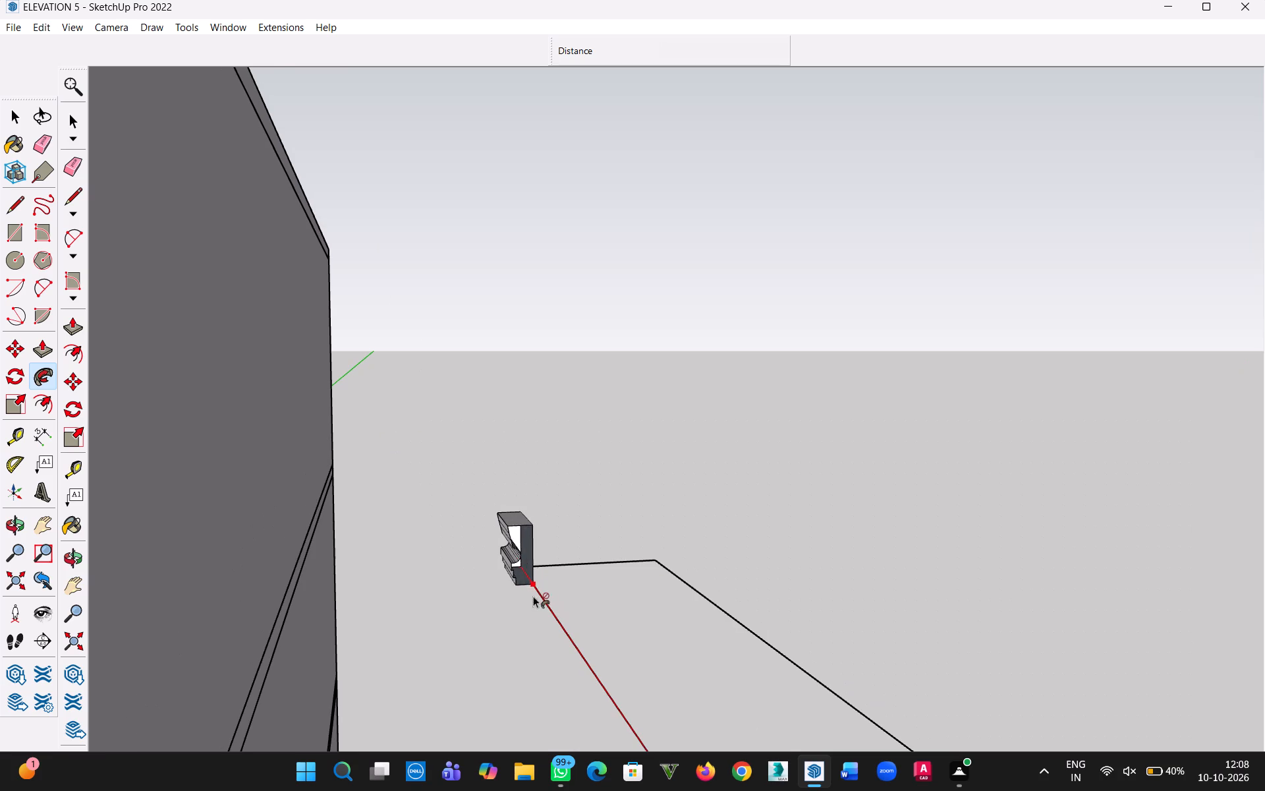
{"action": "key", "text": "h"}
{"action": "left_click_drag", "start_coordinate": [632, 733], "coordinate": [430, 407]}
{"action": "middle_click_drag", "start_coordinate": [432, 407], "coordinate": [453, 511]}
{"action": "key", "text": "Escape"}
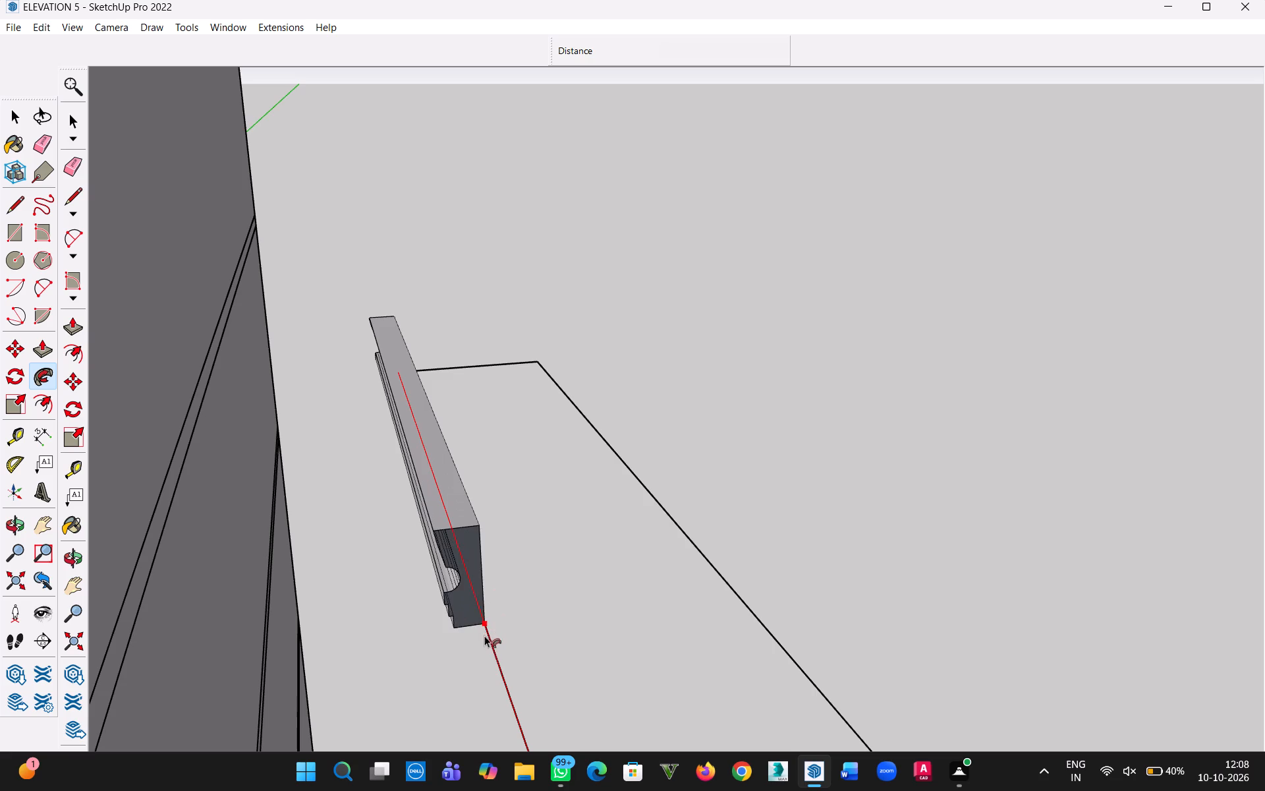
{"action": "key", "text": "h"}
{"action": "left_click_drag", "start_coordinate": [512, 678], "coordinate": [412, 285]}
{"action": "middle_click_drag", "start_coordinate": [418, 297], "coordinate": [435, 350]}
{"action": "key", "text": "Escape"}
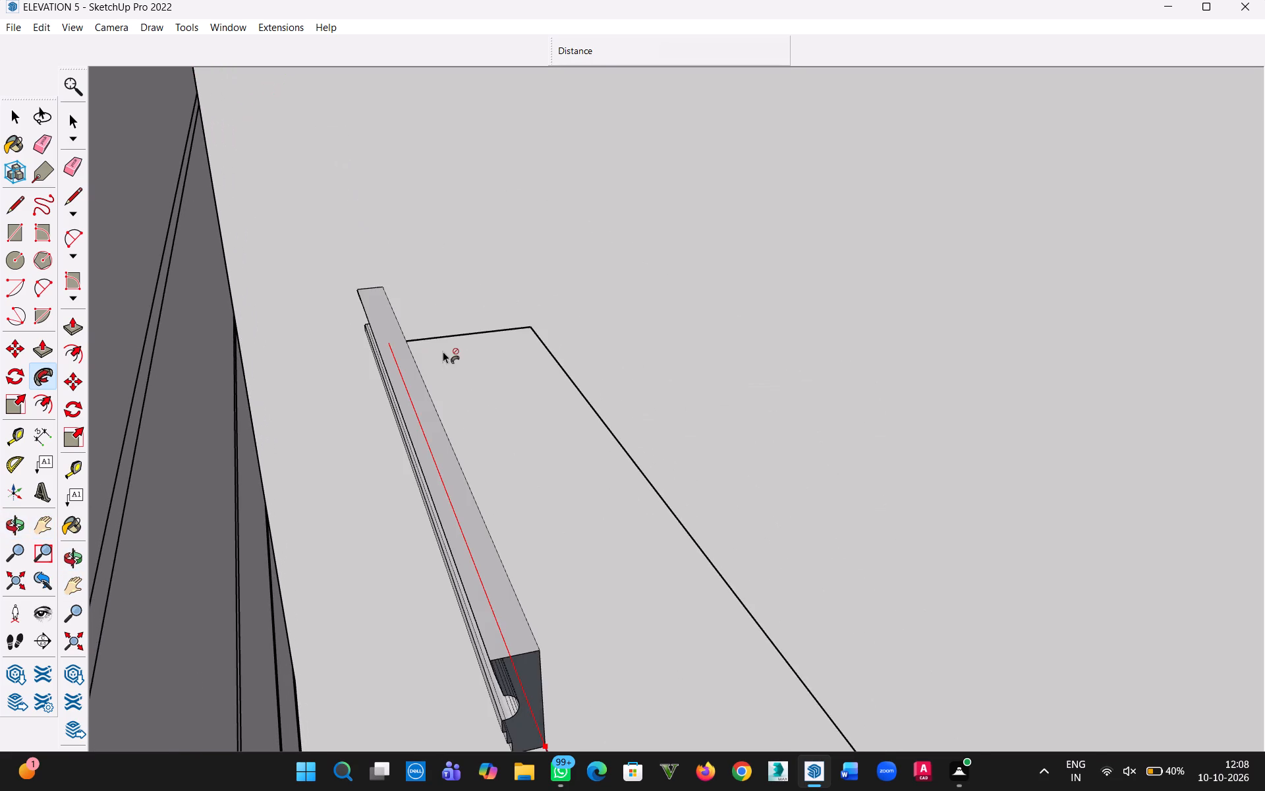
Carry the moulding sweep around the short edge opposite the profile and back along the other long edge.
{"action": "key", "text": "h"}
{"action": "left_click_drag", "start_coordinate": [527, 612], "coordinate": [316, 134]}
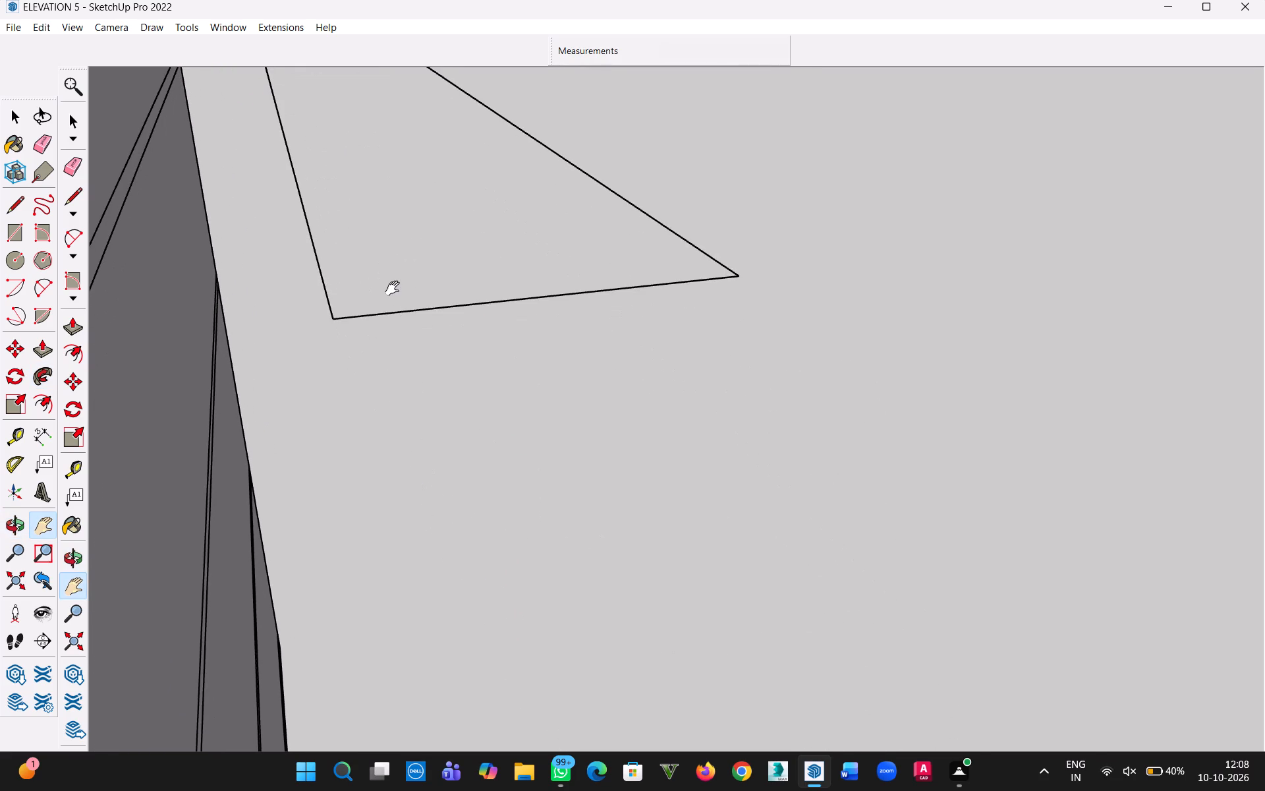
{"action": "left_click_drag", "start_coordinate": [395, 281], "coordinate": [453, 438]}
{"action": "key", "text": "Escape"}
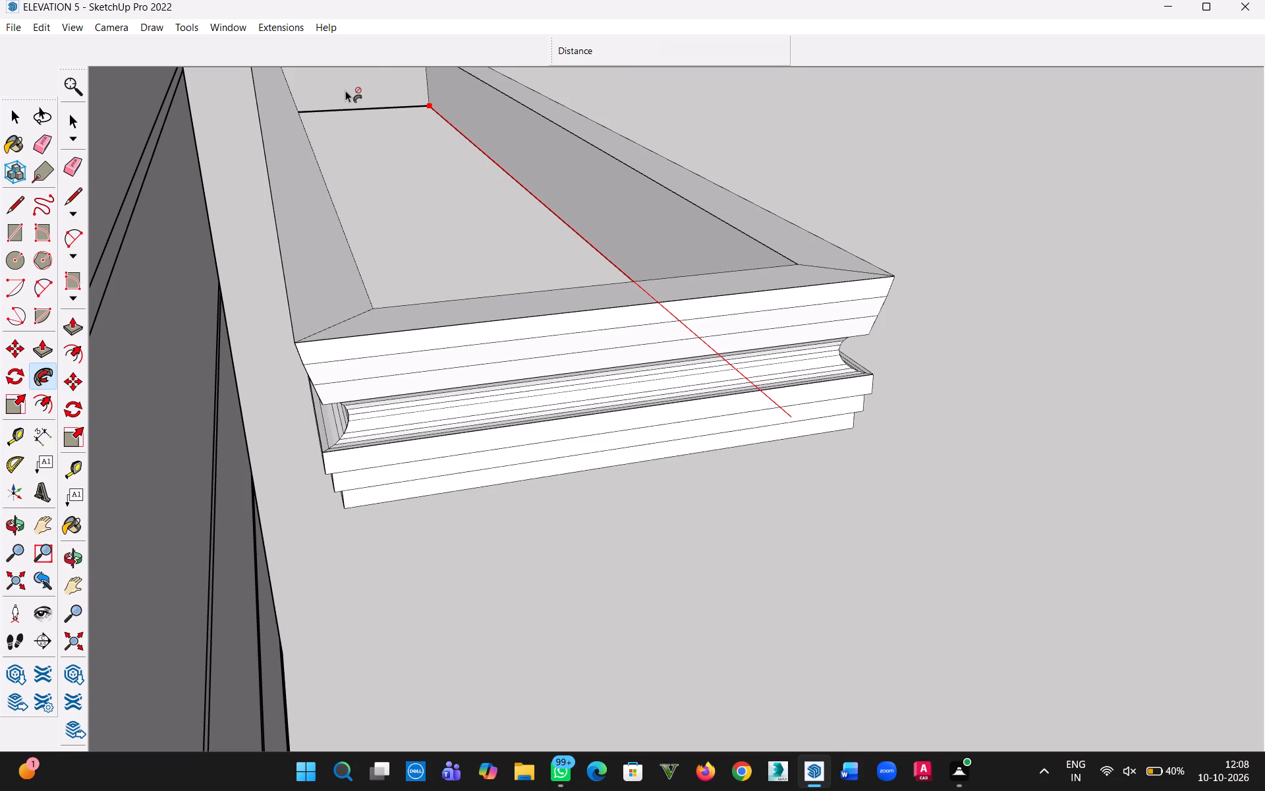
{"action": "key", "text": "h"}
{"action": "left_click_drag", "start_coordinate": [367, 102], "coordinate": [461, 303]}
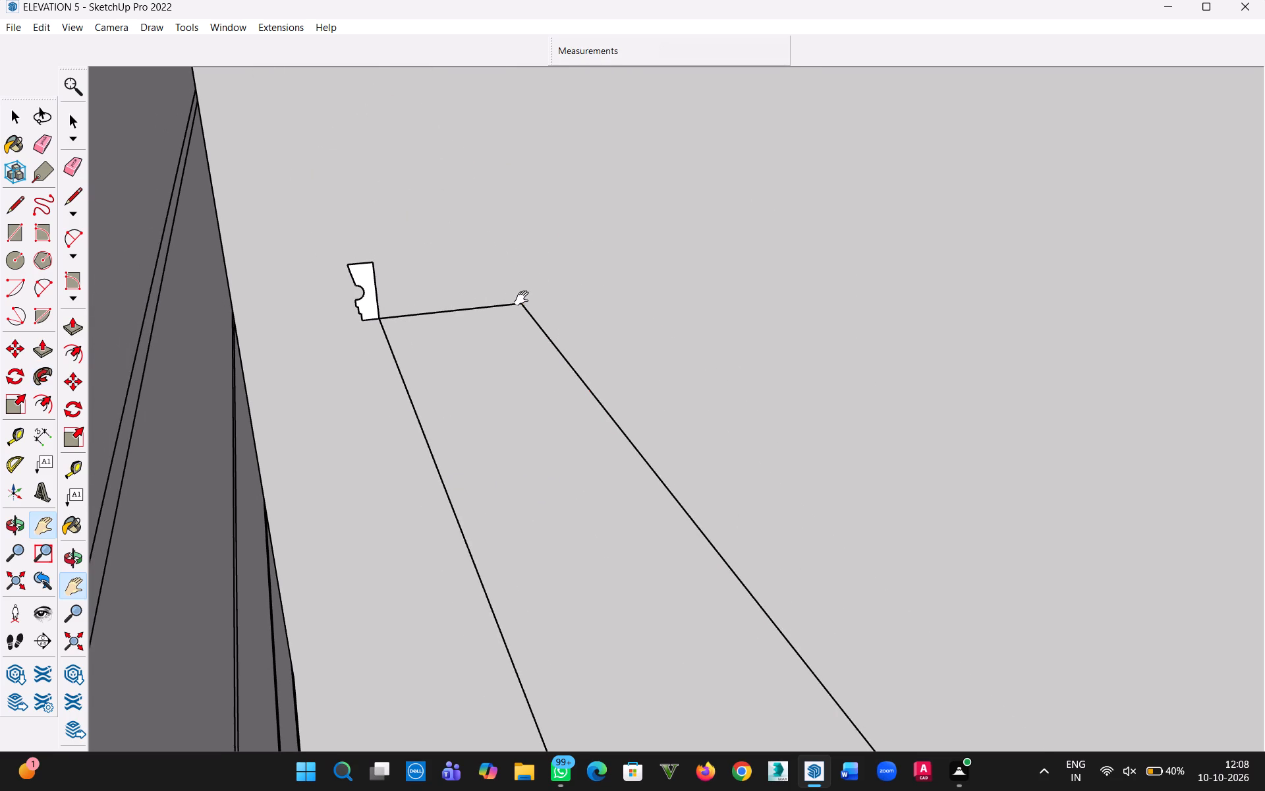
{"action": "key", "text": "Escape"}
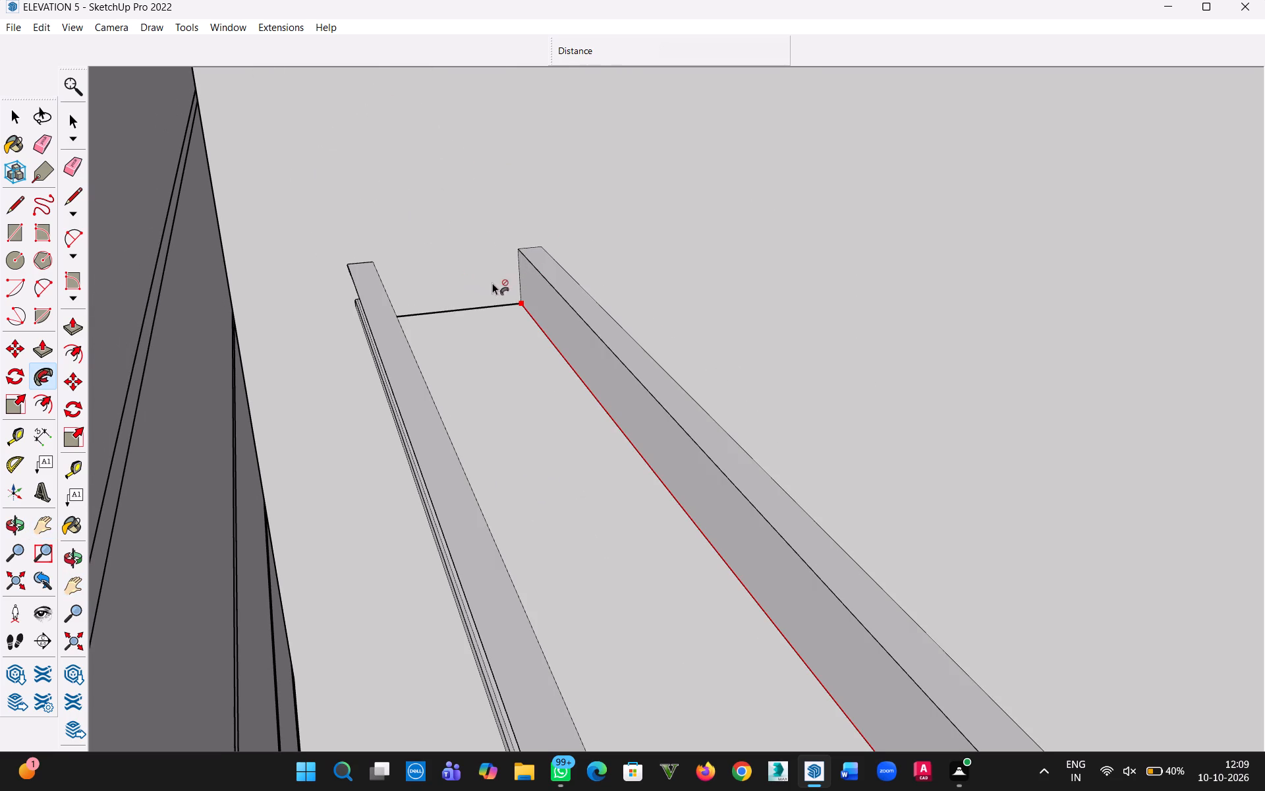
Carry the Follow Me sweep around the last short edge to the starting corner to close the rectangular moulding frame.
{"action": "scroll", "coordinate": [504, 276], "scroll_direction": "up", "scroll_amount": 2}
{"action": "scroll", "coordinate": [517, 281], "scroll_direction": "down", "scroll_amount": 2}
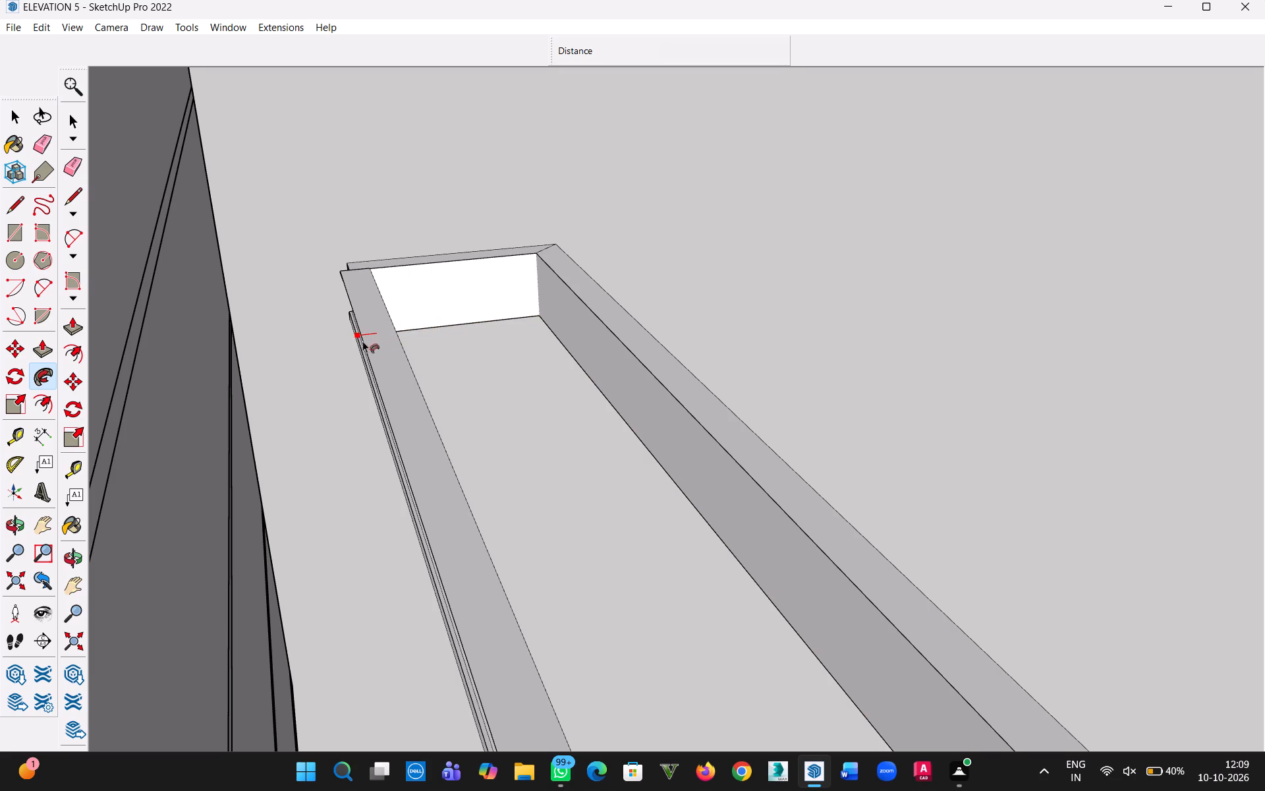
{"action": "middle_click_drag", "start_coordinate": [362, 359], "coordinate": [431, 375]}
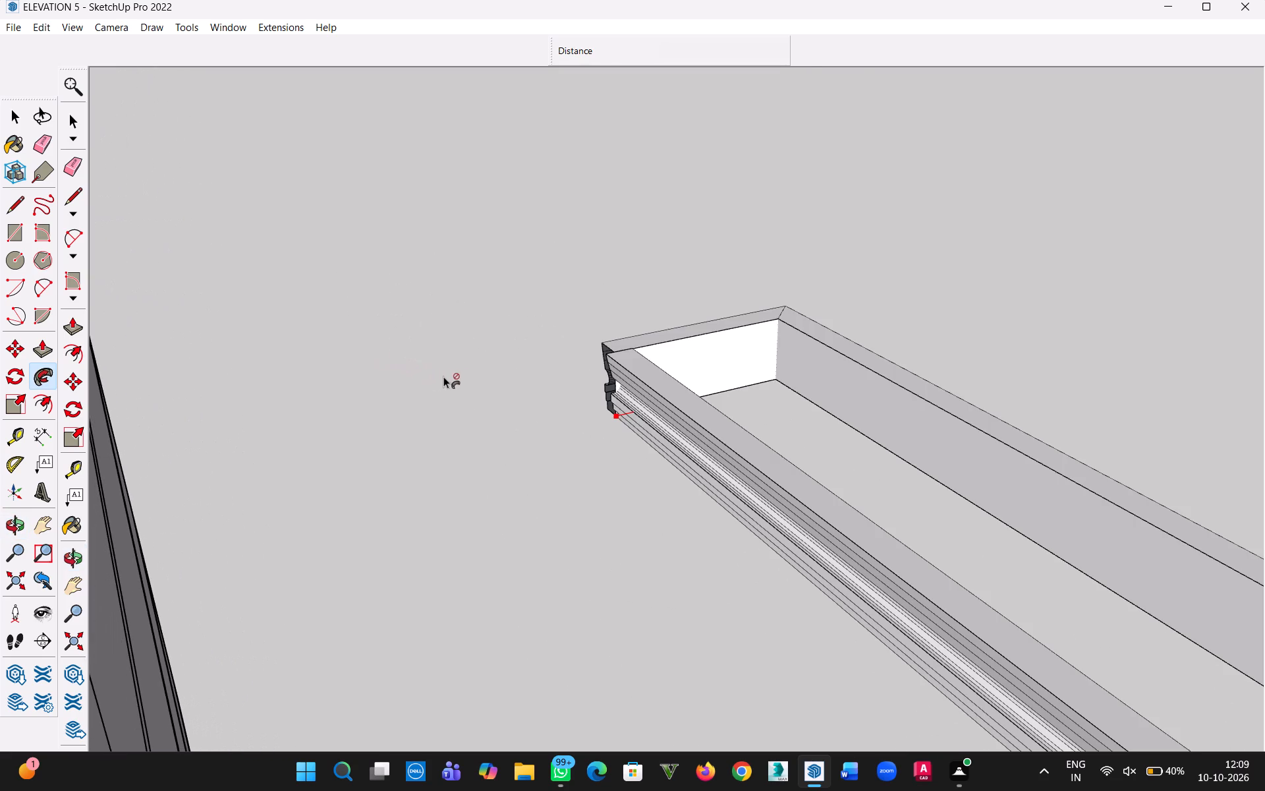
{"action": "middle_click_drag", "start_coordinate": [624, 416], "coordinate": [791, 436]}
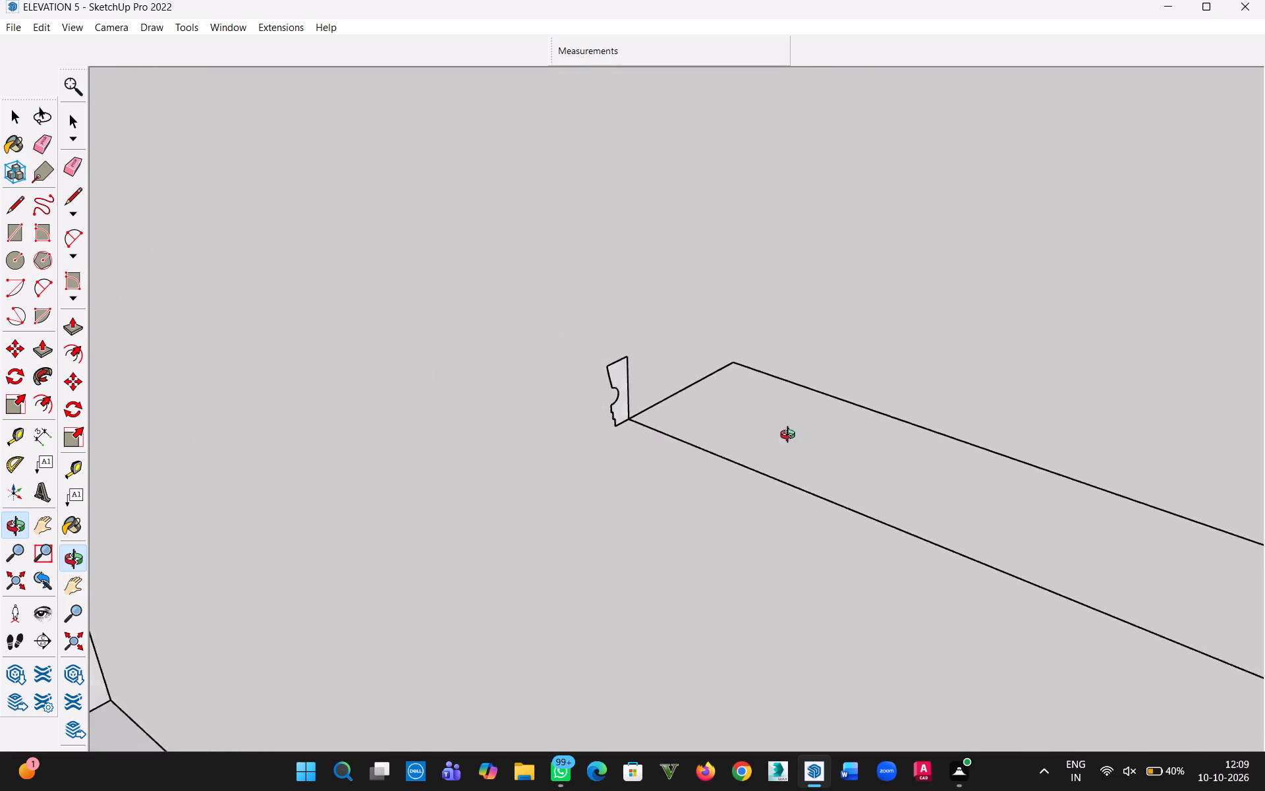
{"action": "middle_click_drag", "start_coordinate": [791, 436], "coordinate": [950, 440]}
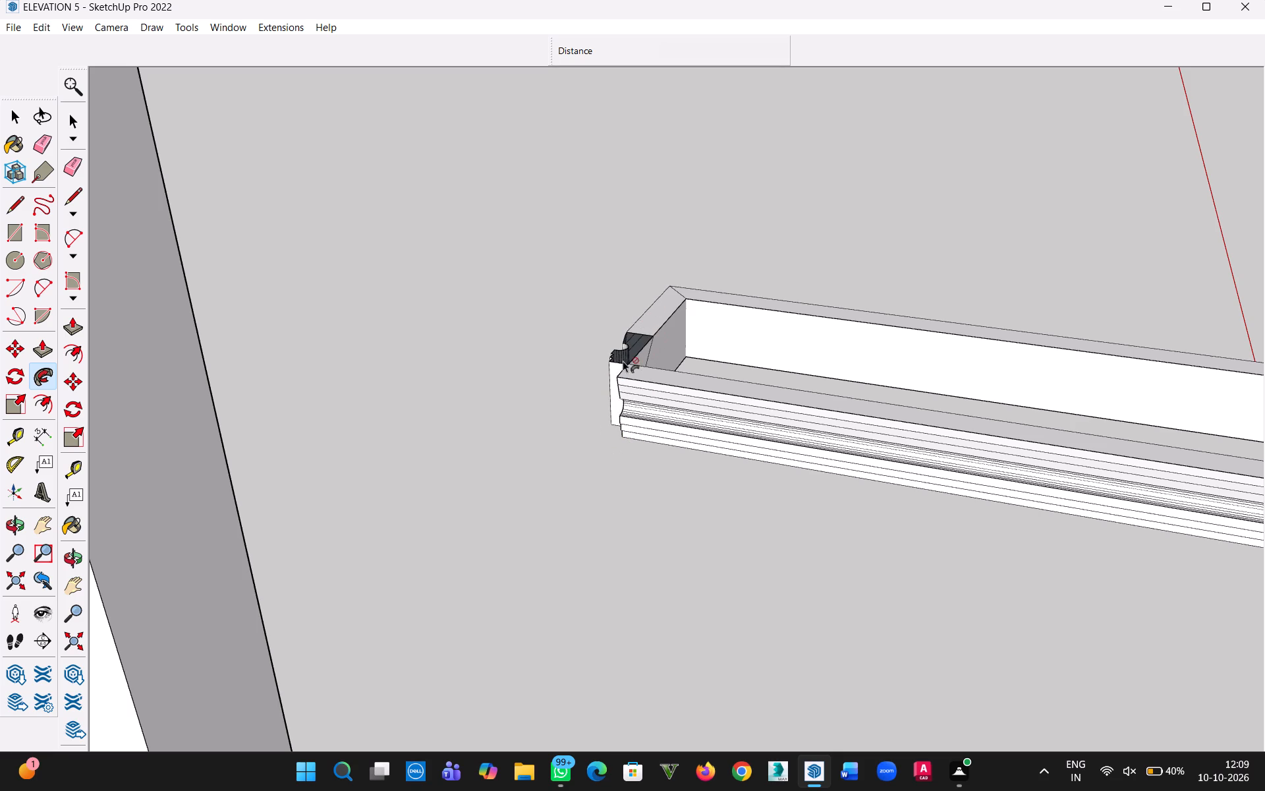
{"action": "middle_click_drag", "start_coordinate": [669, 327], "coordinate": [621, 429]}
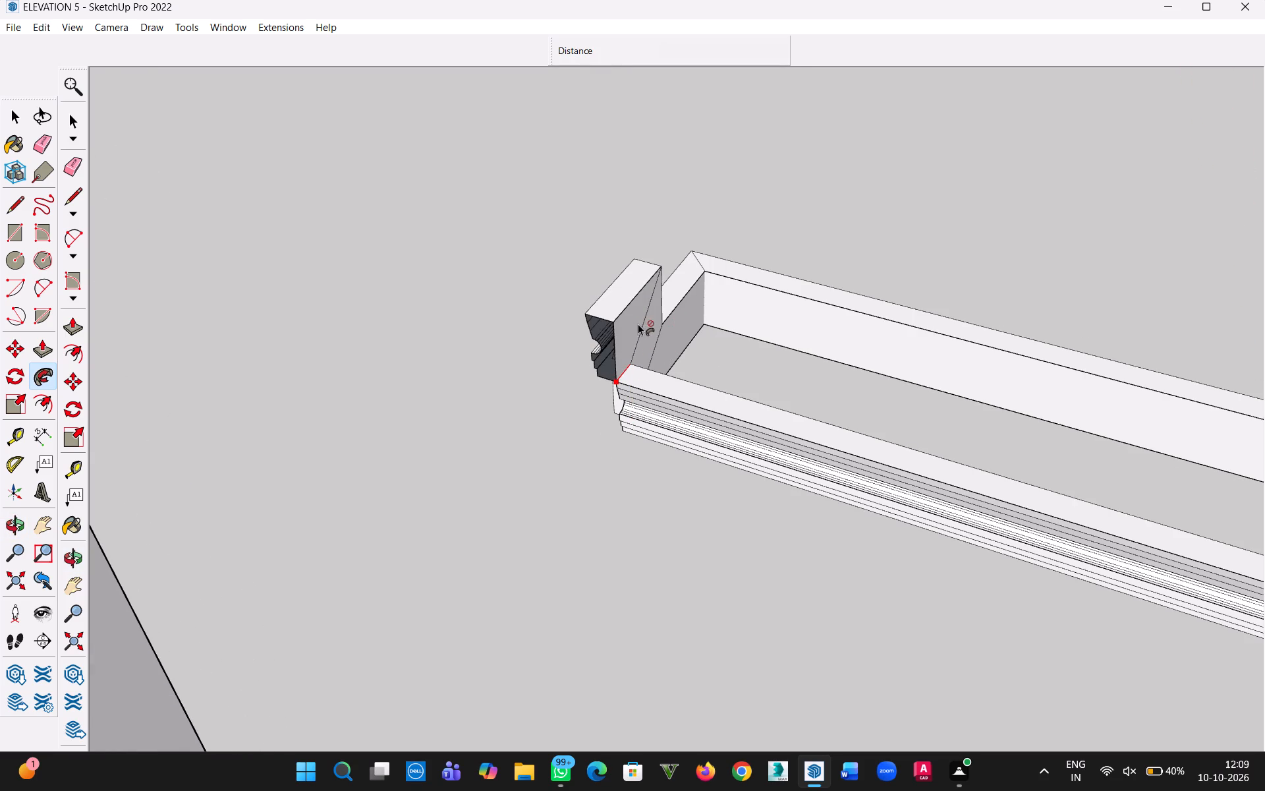
{"action": "middle_click_drag", "start_coordinate": [639, 366], "coordinate": [493, 426]}
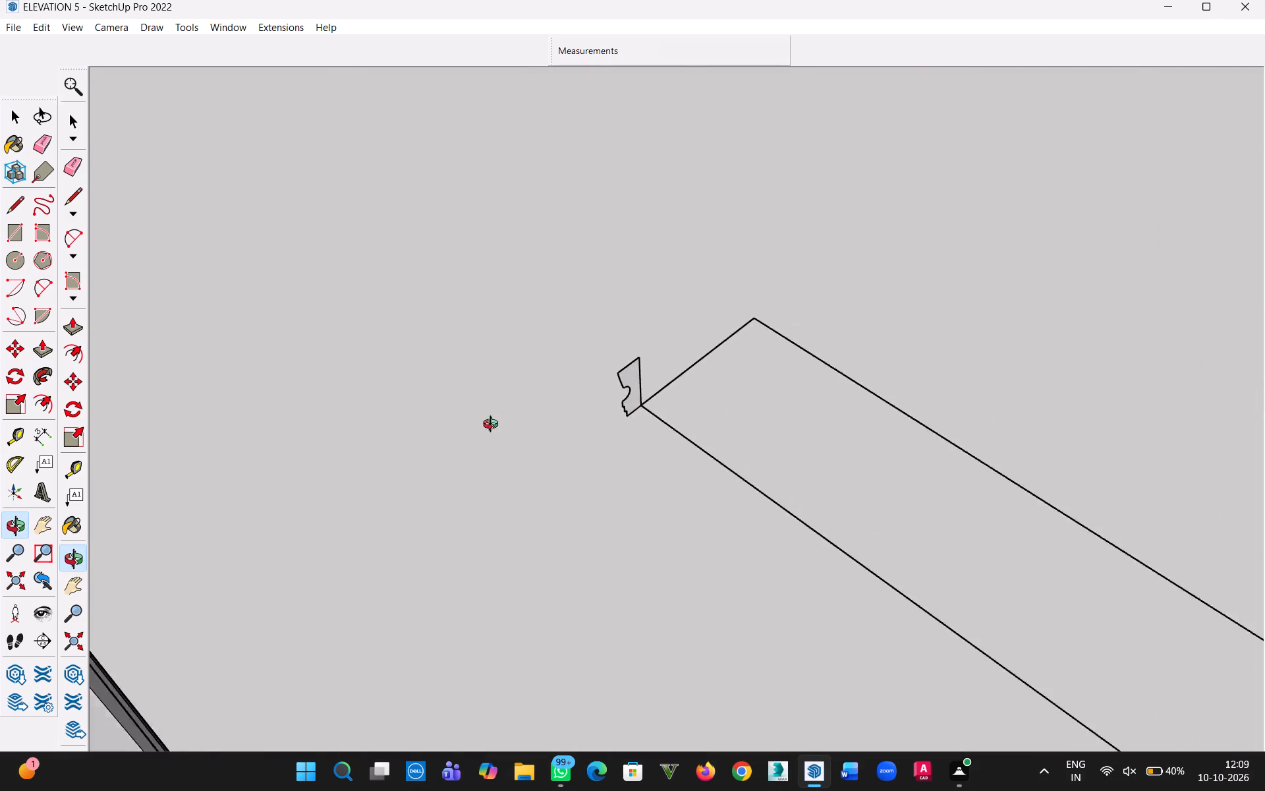
{"action": "middle_click_drag", "start_coordinate": [493, 426], "coordinate": [255, 386]}
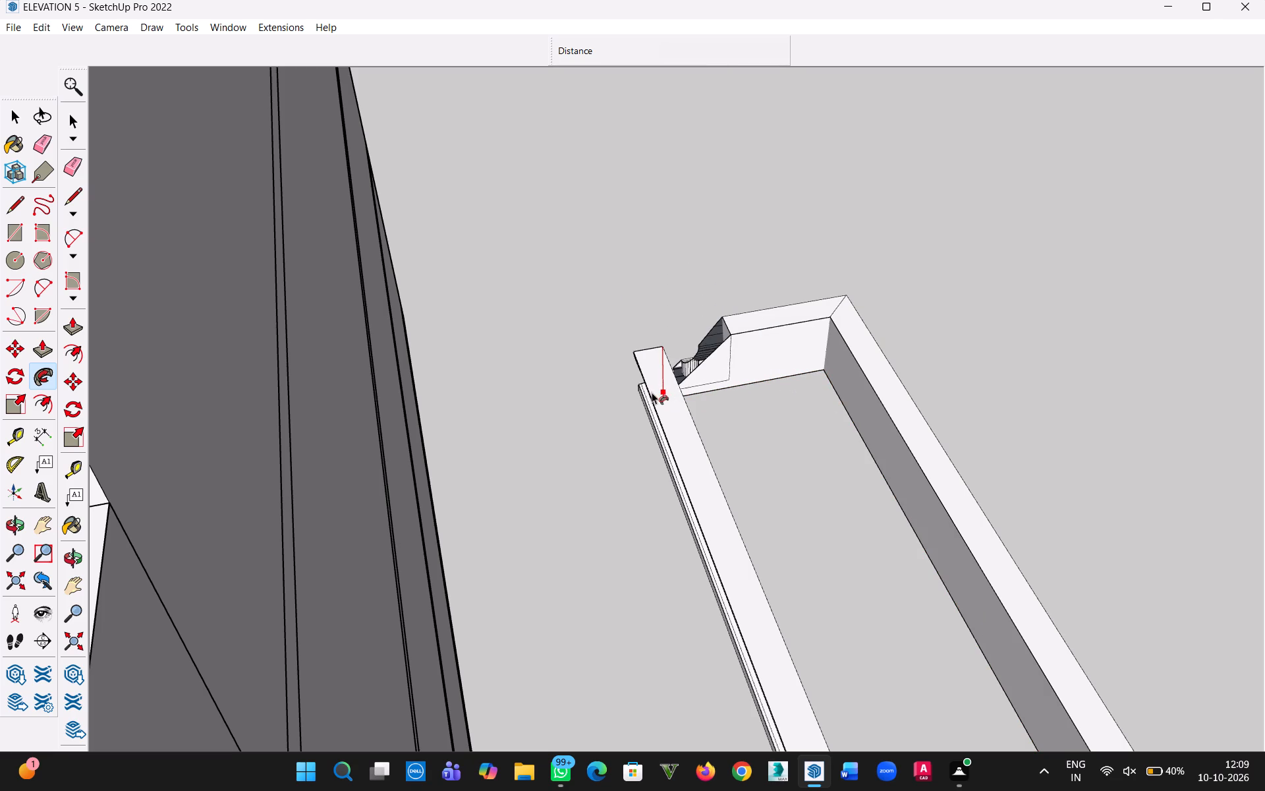
{"action": "left_click", "coordinate": [681, 388]}
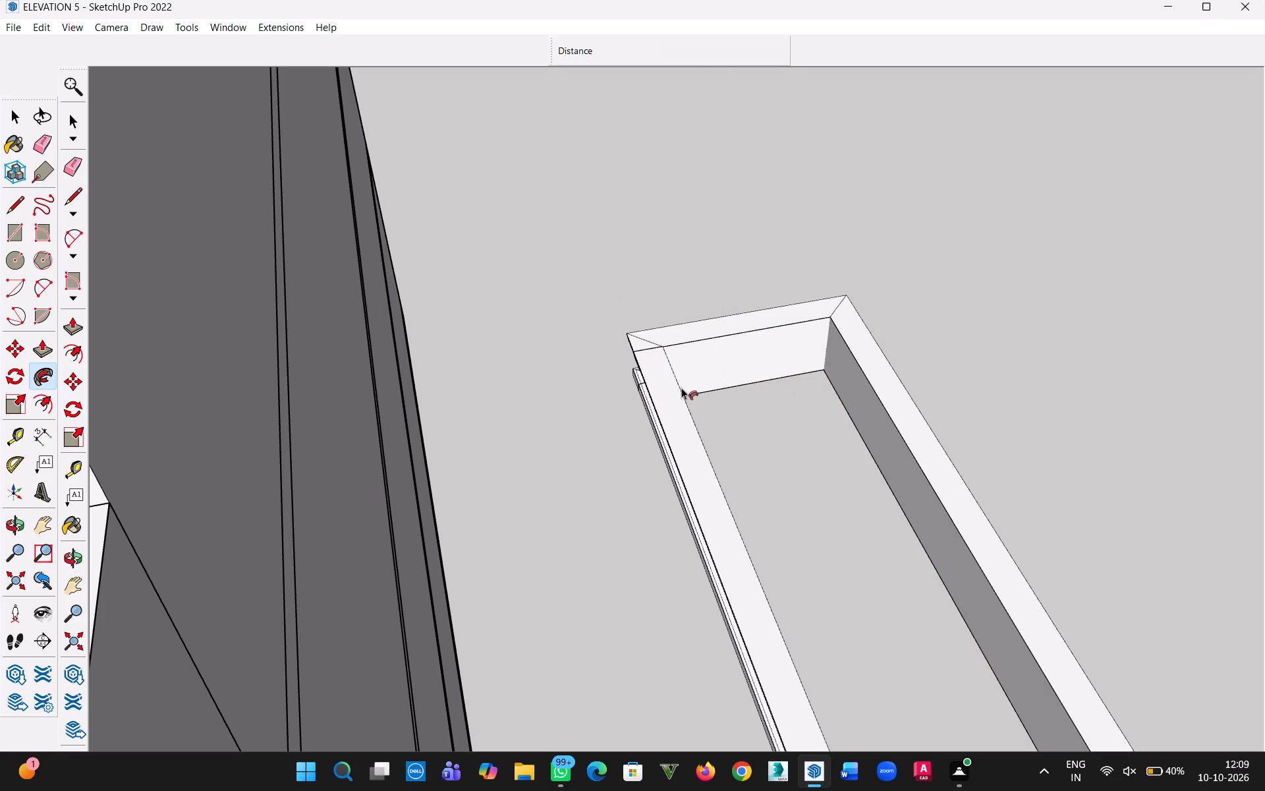
{"action": "left_click", "coordinate": [8, 111]}
{"action": "left_click", "coordinate": [557, 233]}
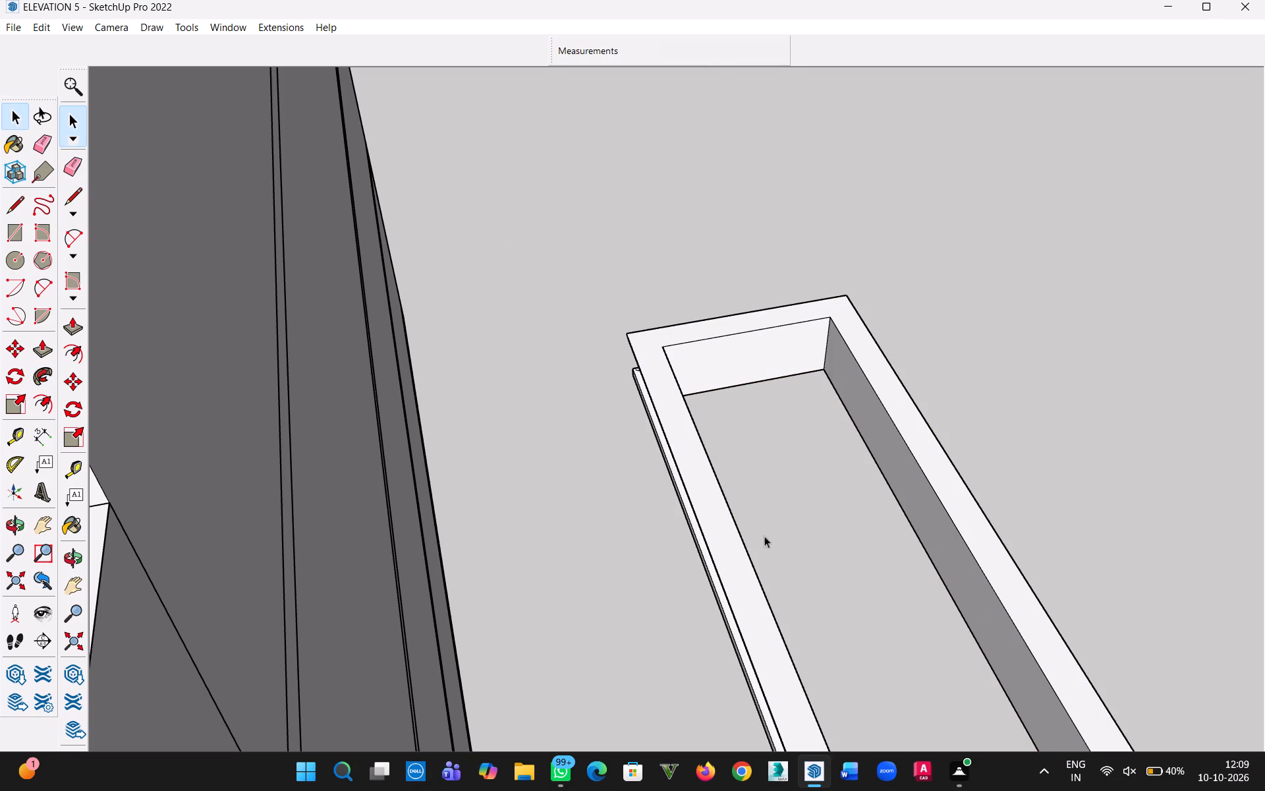
Examine the closed moulding frame from above and from its end, beside the building's side wall.
{"action": "middle_click_drag", "start_coordinate": [773, 536], "coordinate": [604, 258]}
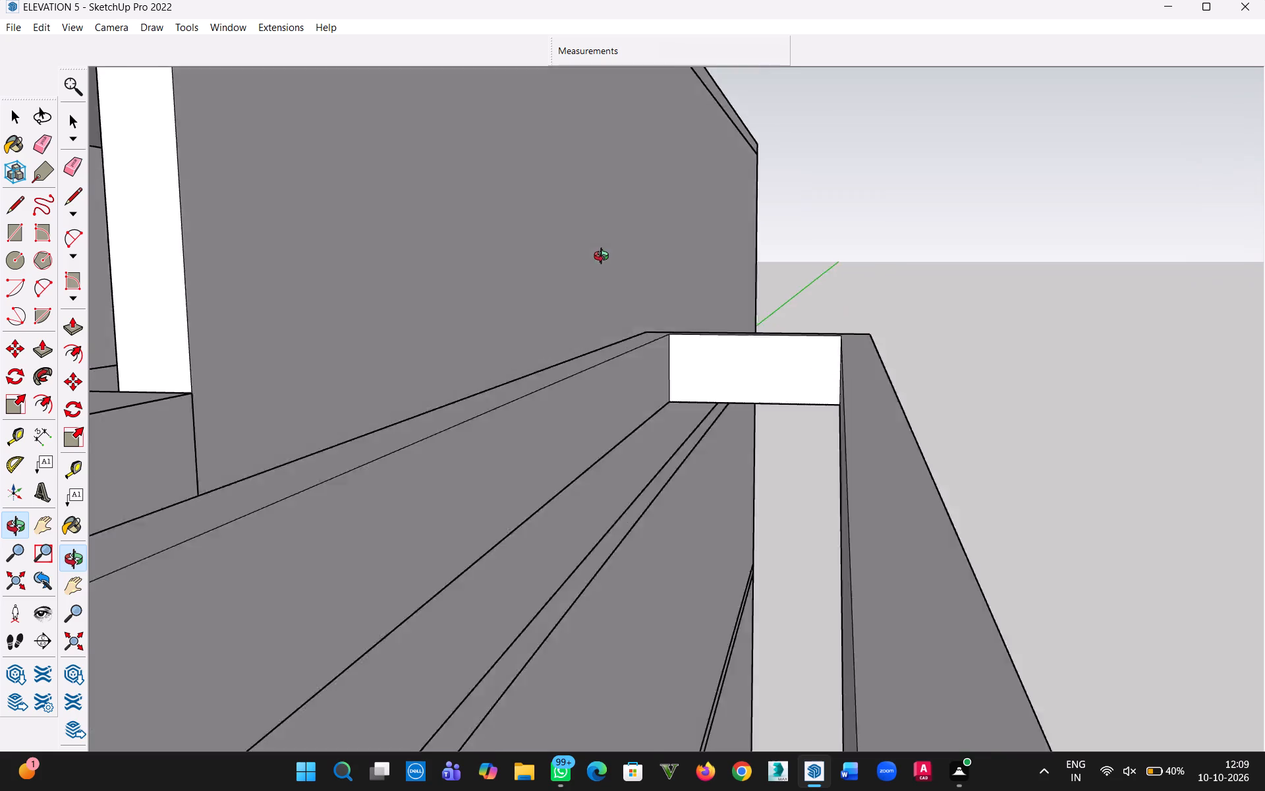
{"action": "middle_click_drag", "start_coordinate": [604, 258], "coordinate": [680, 245]}
{"action": "scroll", "coordinate": [679, 257], "scroll_direction": "down", "scroll_amount": 4}
{"action": "middle_click_drag", "start_coordinate": [718, 292], "coordinate": [609, 553]}
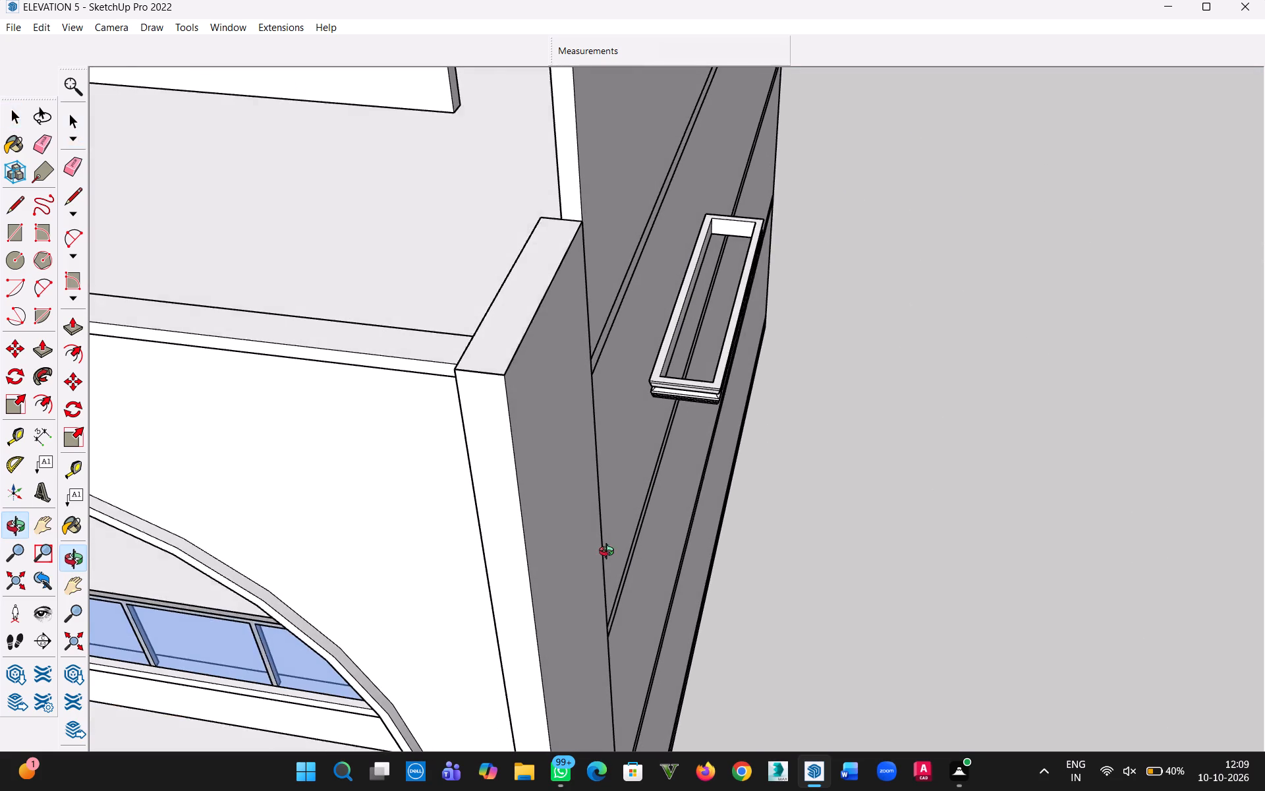
{"action": "middle_click_drag", "start_coordinate": [609, 553], "coordinate": [609, 562]}
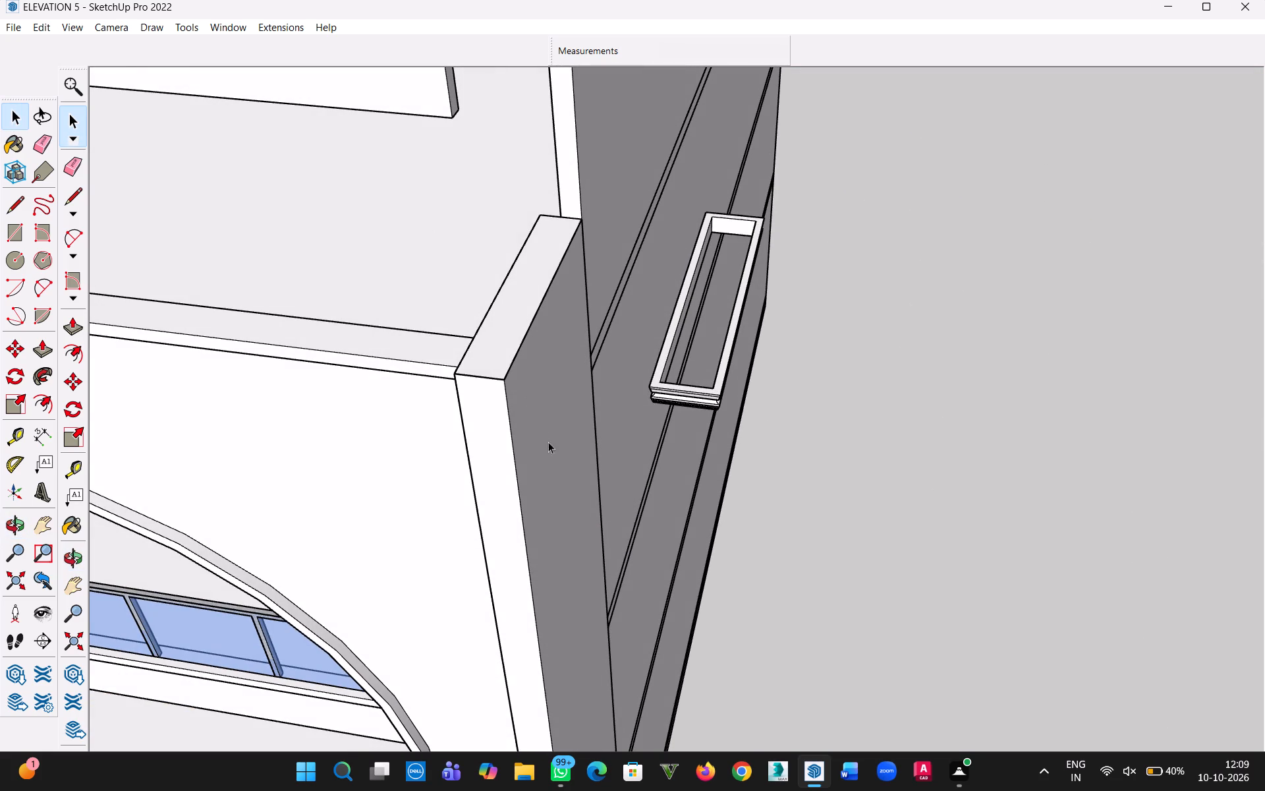
{"action": "middle_click_drag", "start_coordinate": [604, 461], "coordinate": [735, 182]}
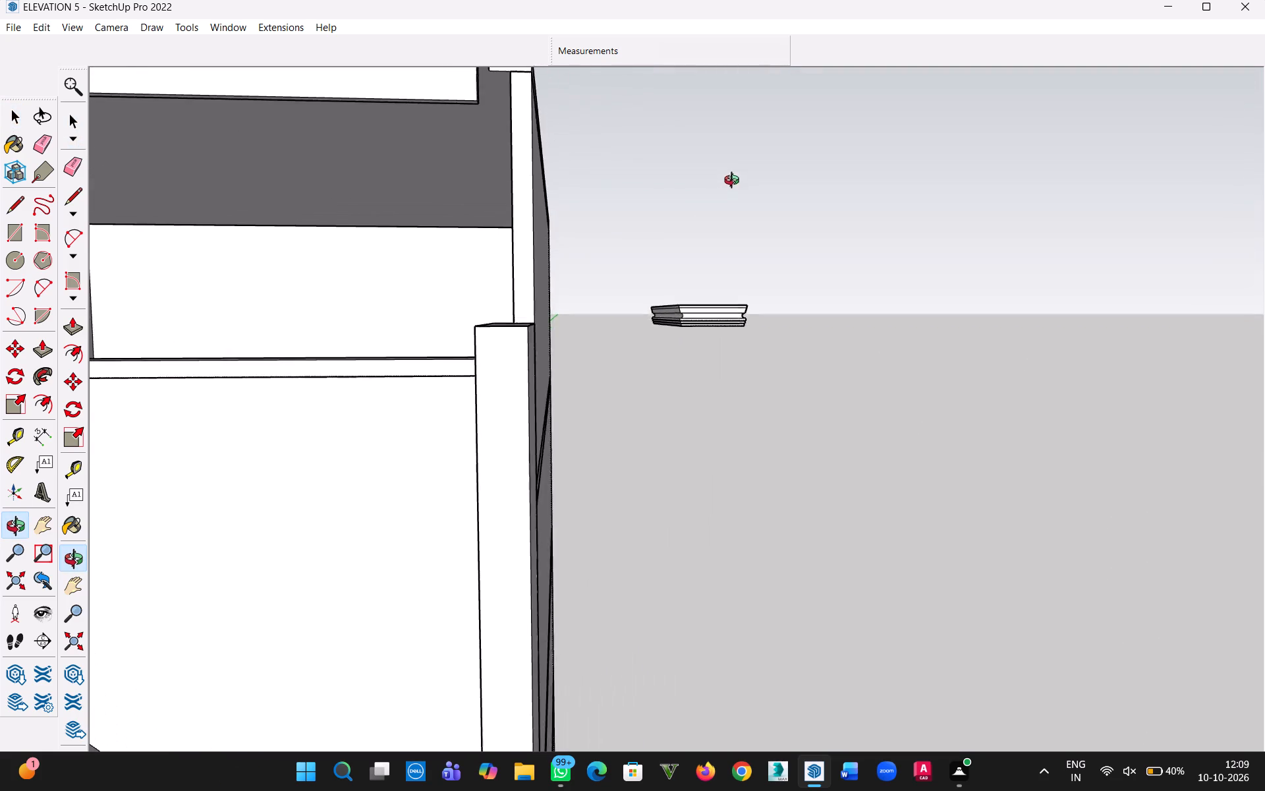
{"action": "middle_click_drag", "start_coordinate": [735, 182], "coordinate": [714, 161]}
{"action": "scroll", "coordinate": [730, 268], "scroll_direction": "up", "scroll_amount": 3}
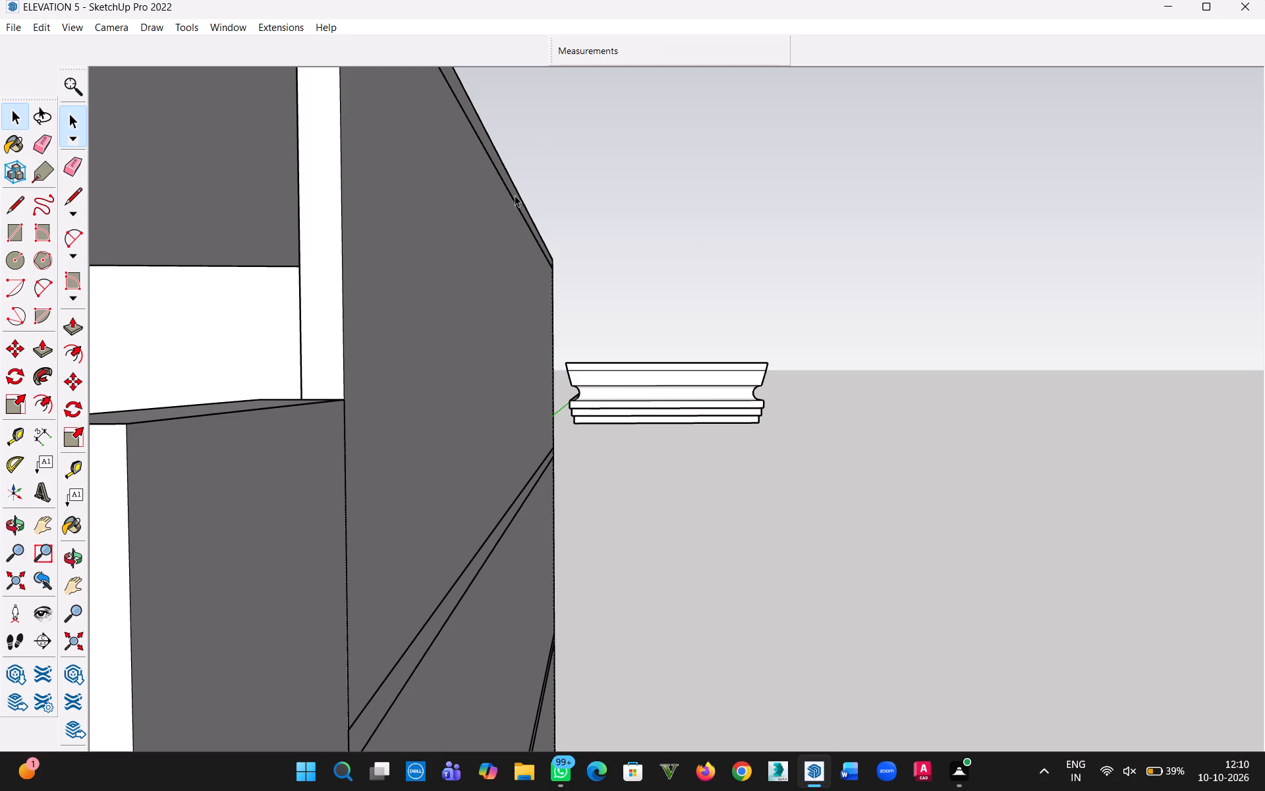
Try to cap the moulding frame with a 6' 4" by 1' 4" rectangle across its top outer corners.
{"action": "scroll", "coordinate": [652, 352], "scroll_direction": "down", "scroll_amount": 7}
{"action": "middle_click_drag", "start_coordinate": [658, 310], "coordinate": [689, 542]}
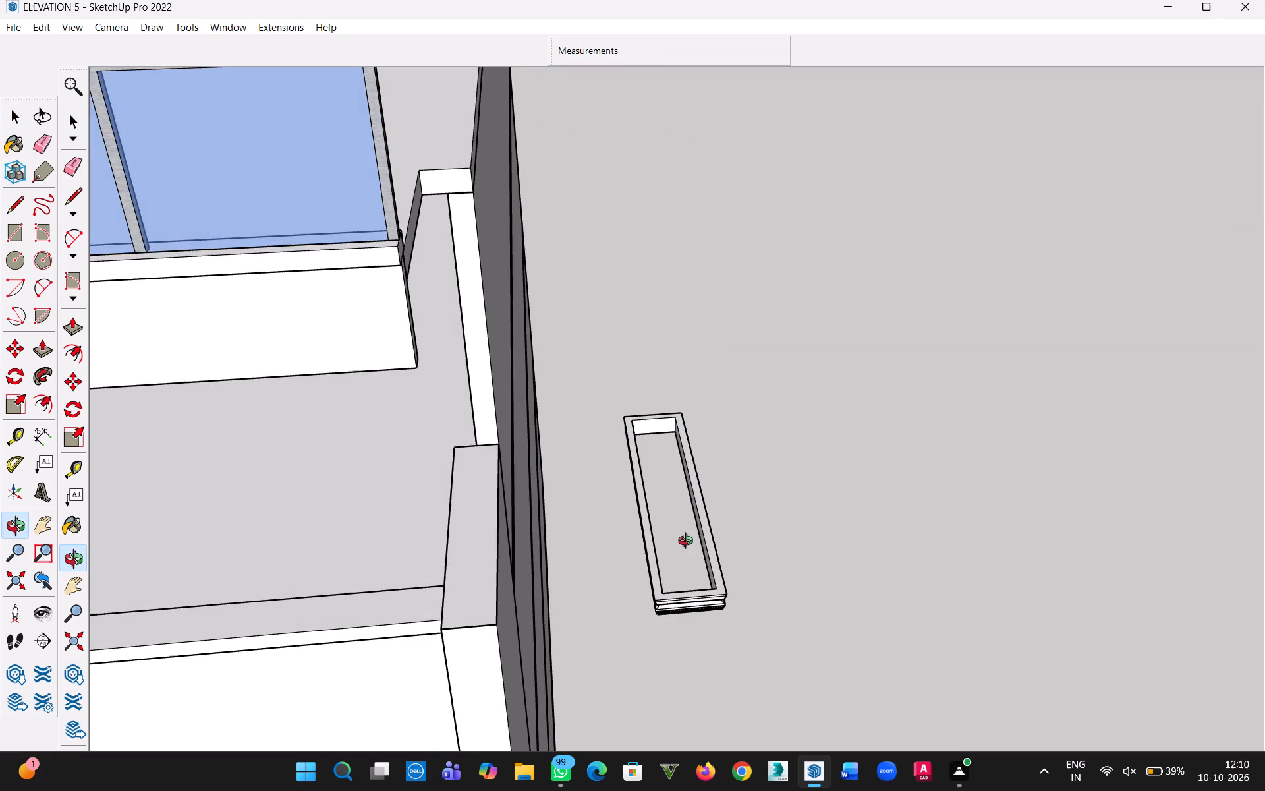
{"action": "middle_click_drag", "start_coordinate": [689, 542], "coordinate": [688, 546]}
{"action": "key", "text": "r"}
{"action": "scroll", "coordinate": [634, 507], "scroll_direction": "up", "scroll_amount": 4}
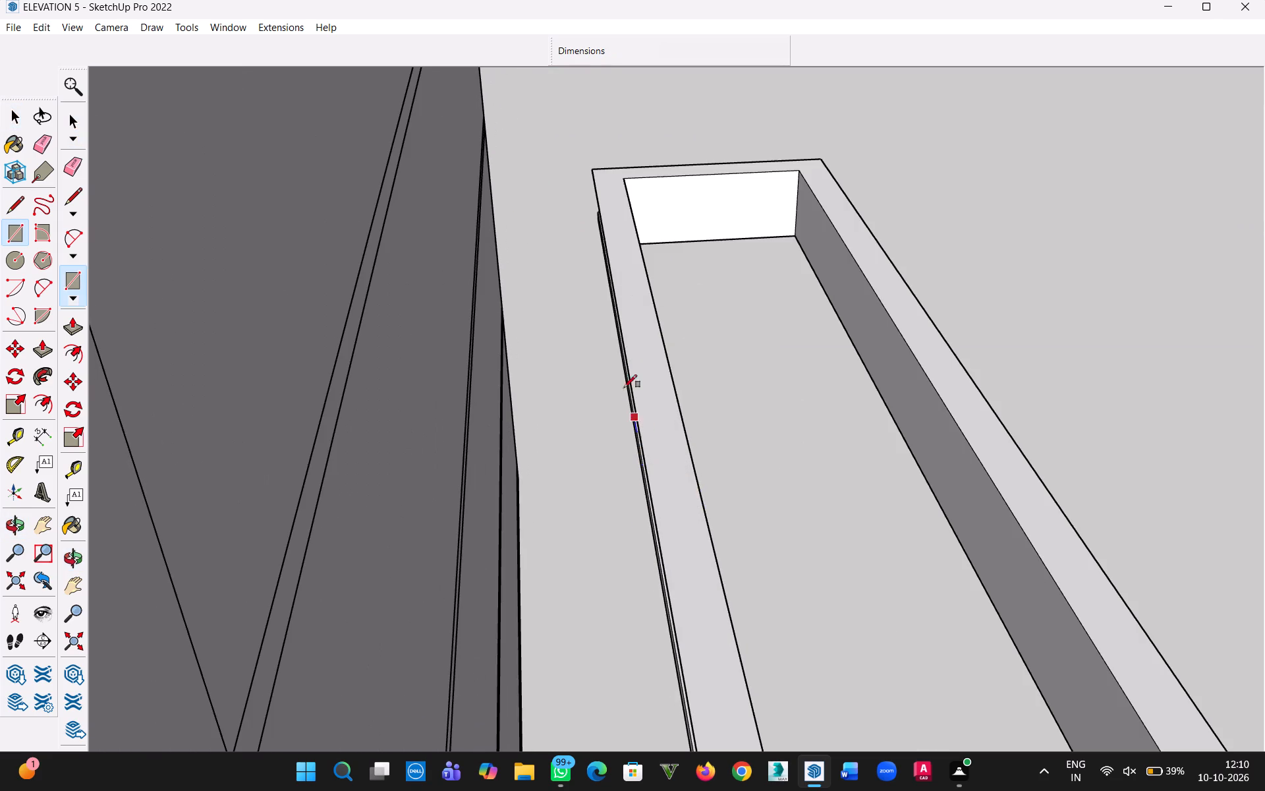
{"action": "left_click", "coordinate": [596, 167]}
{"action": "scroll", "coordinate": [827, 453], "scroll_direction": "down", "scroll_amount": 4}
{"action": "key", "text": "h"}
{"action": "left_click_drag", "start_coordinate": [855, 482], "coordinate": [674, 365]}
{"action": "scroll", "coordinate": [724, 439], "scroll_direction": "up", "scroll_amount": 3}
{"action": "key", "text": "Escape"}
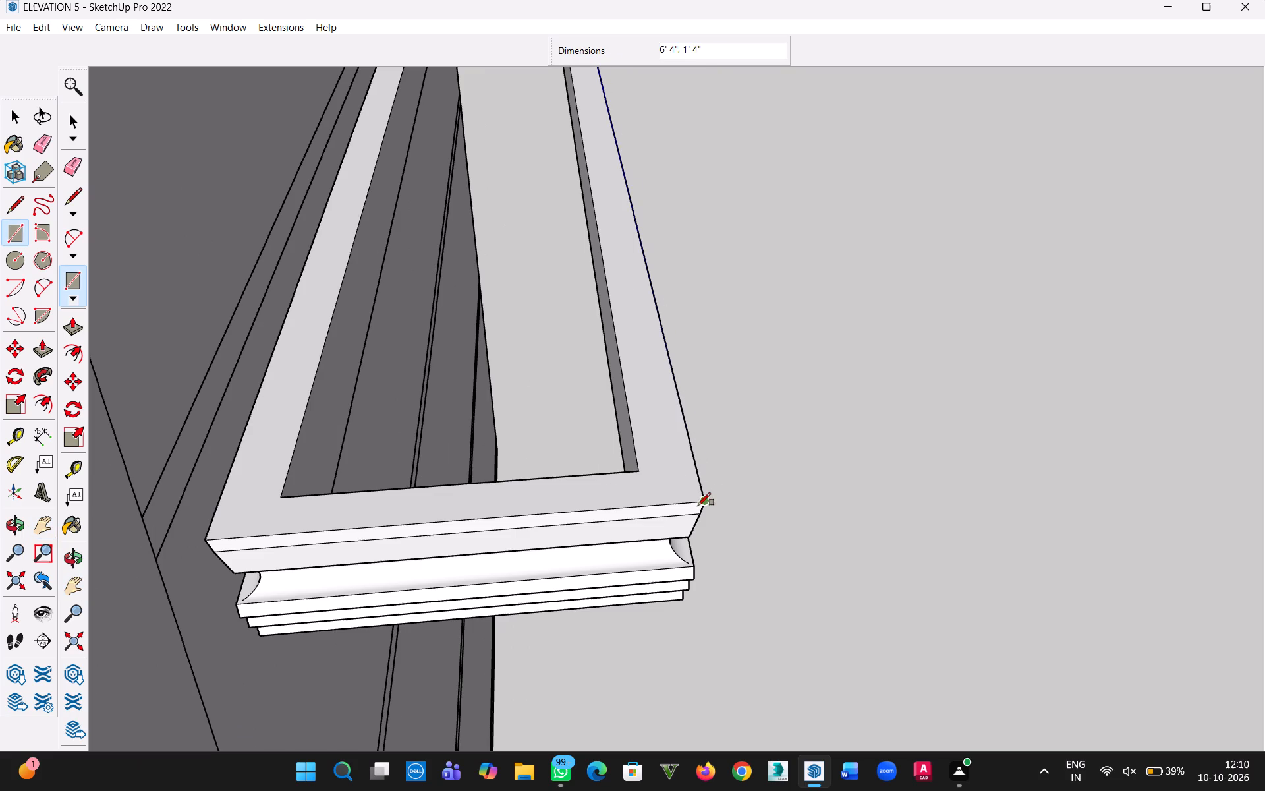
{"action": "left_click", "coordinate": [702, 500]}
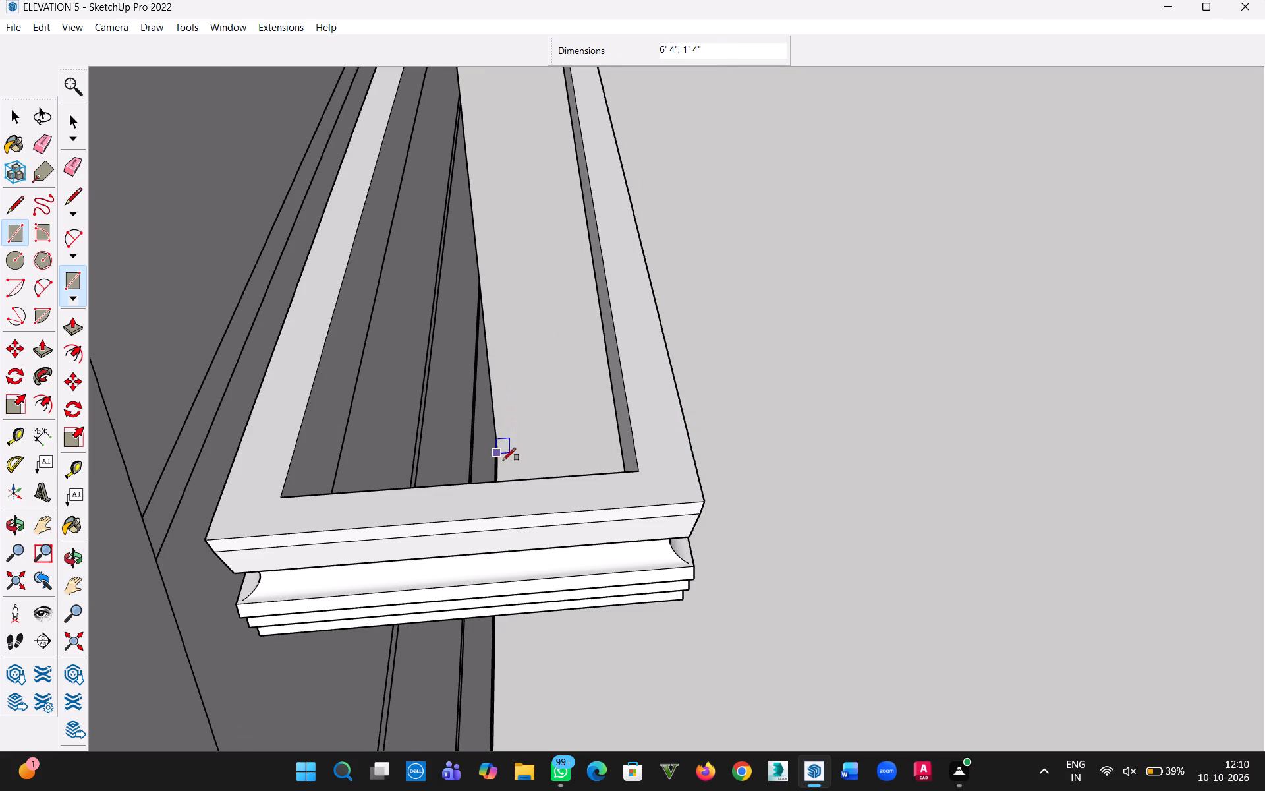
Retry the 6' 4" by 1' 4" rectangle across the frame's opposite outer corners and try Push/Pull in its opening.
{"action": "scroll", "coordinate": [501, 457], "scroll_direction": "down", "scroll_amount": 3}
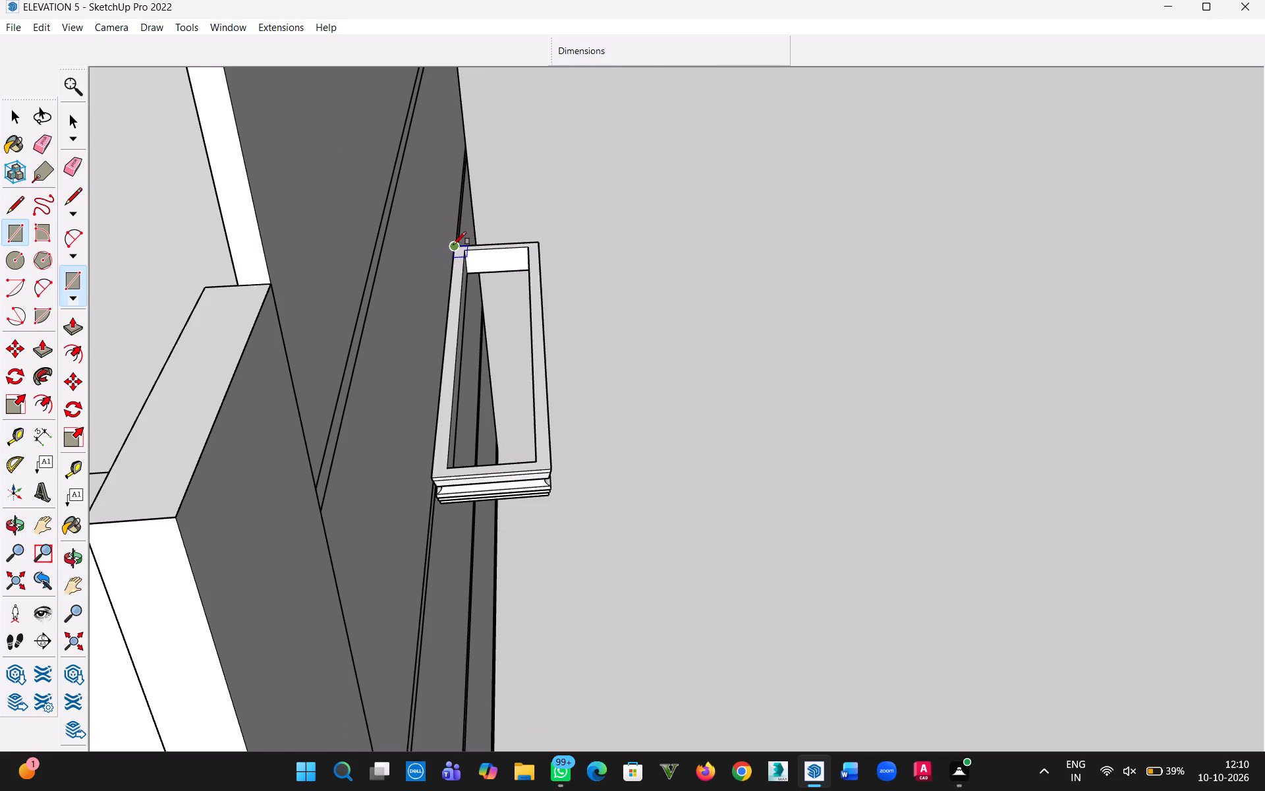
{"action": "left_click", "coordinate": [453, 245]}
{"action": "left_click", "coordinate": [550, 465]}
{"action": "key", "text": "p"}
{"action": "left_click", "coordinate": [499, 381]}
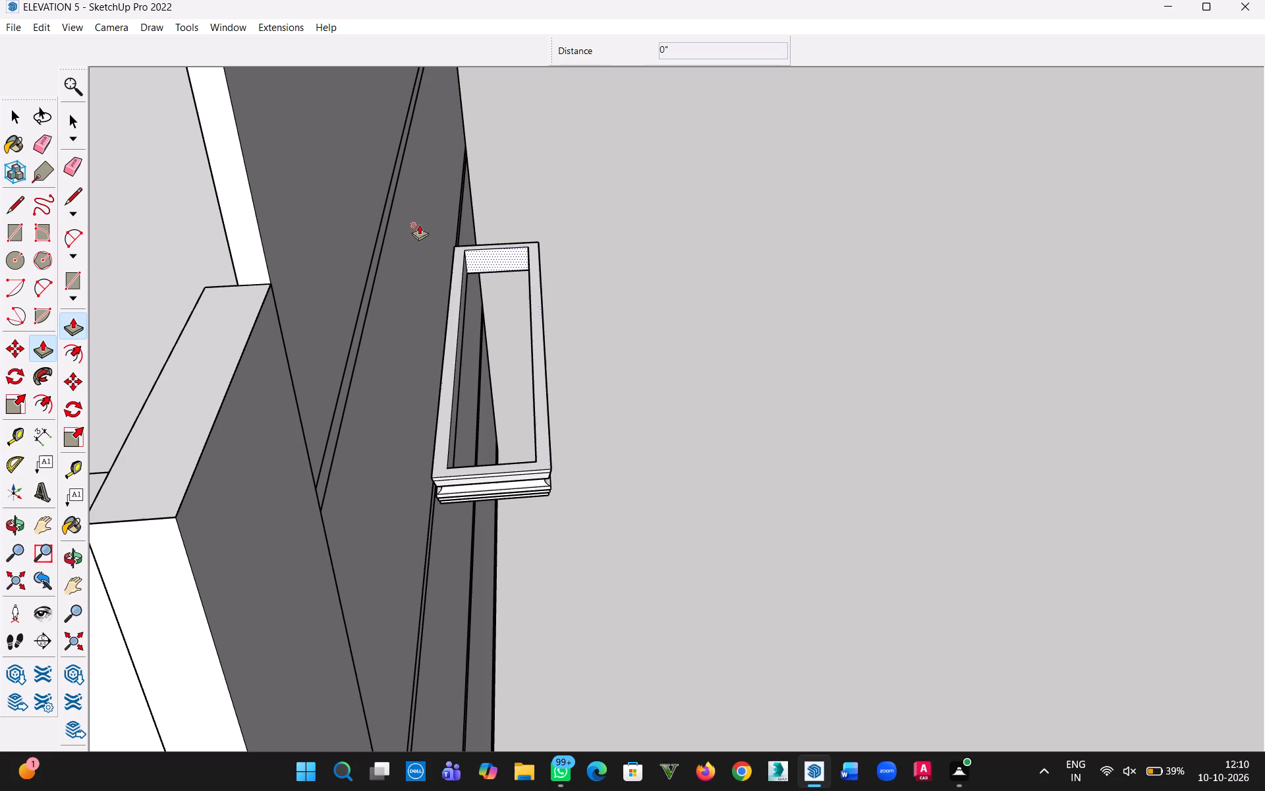
Select all connected geometry of the moulding frame and make it a group.
{"action": "left_click", "coordinate": [16, 120]}
{"action": "left_click", "coordinate": [654, 249]}
{"action": "triple_click", "coordinate": [544, 380]}
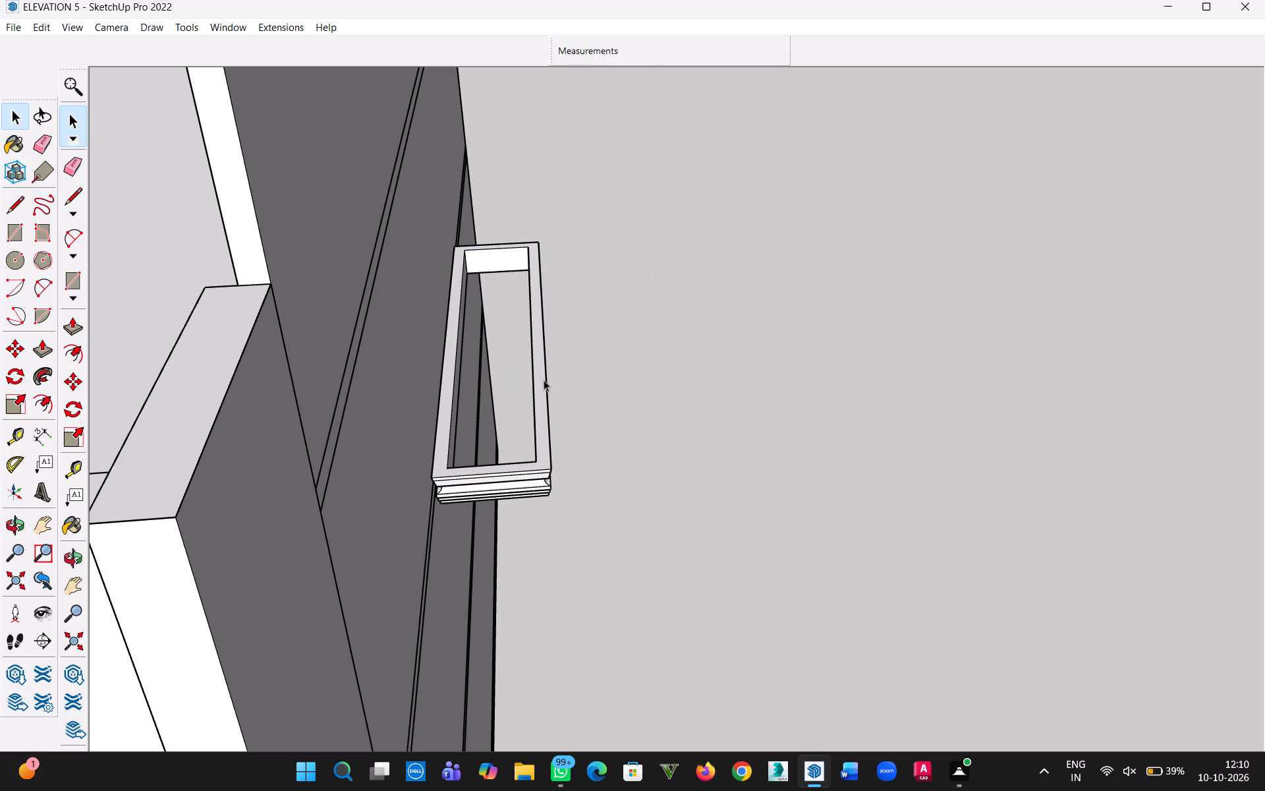
{"action": "right_click", "coordinate": [544, 380]}
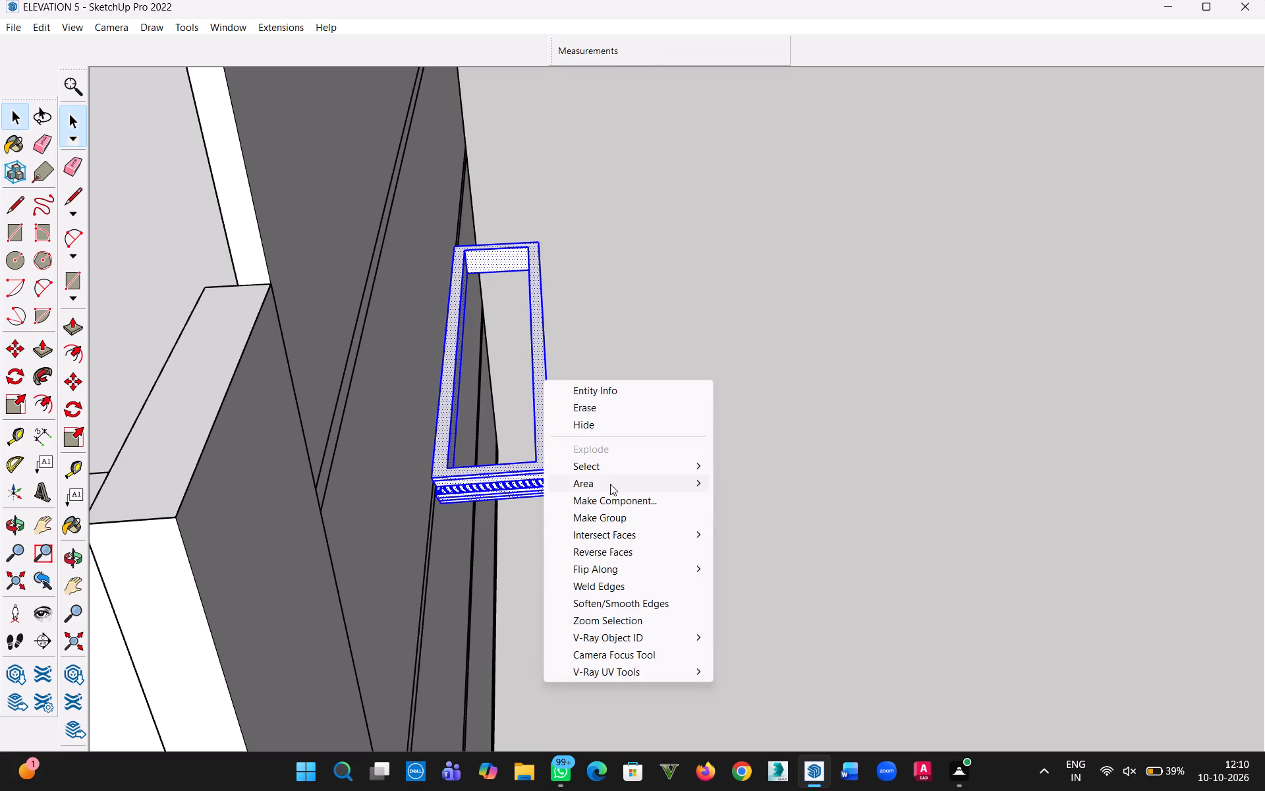
{"action": "left_click", "coordinate": [617, 515]}
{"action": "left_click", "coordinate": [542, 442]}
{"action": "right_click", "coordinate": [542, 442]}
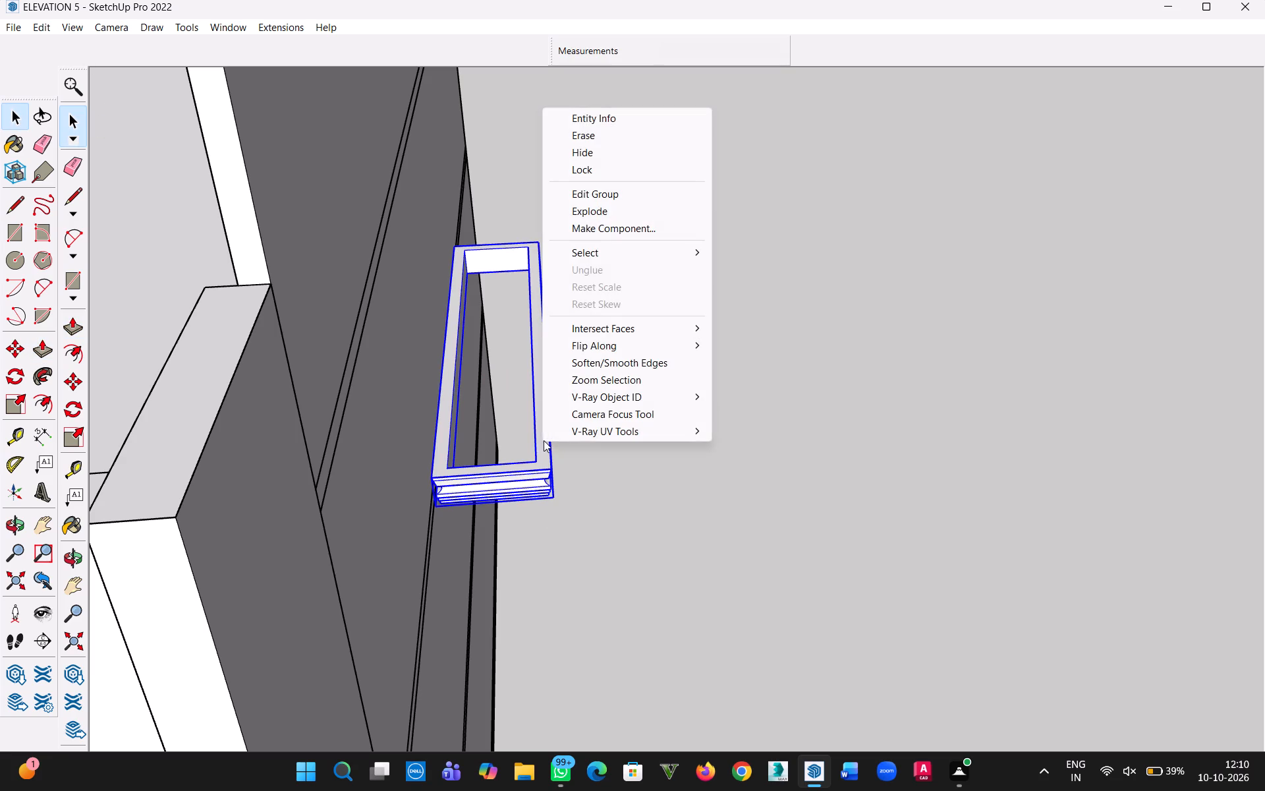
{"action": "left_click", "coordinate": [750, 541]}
Open the moulding frame group, turn on the display of back edges, and leave the group.
{"action": "double_click", "coordinate": [543, 449]}
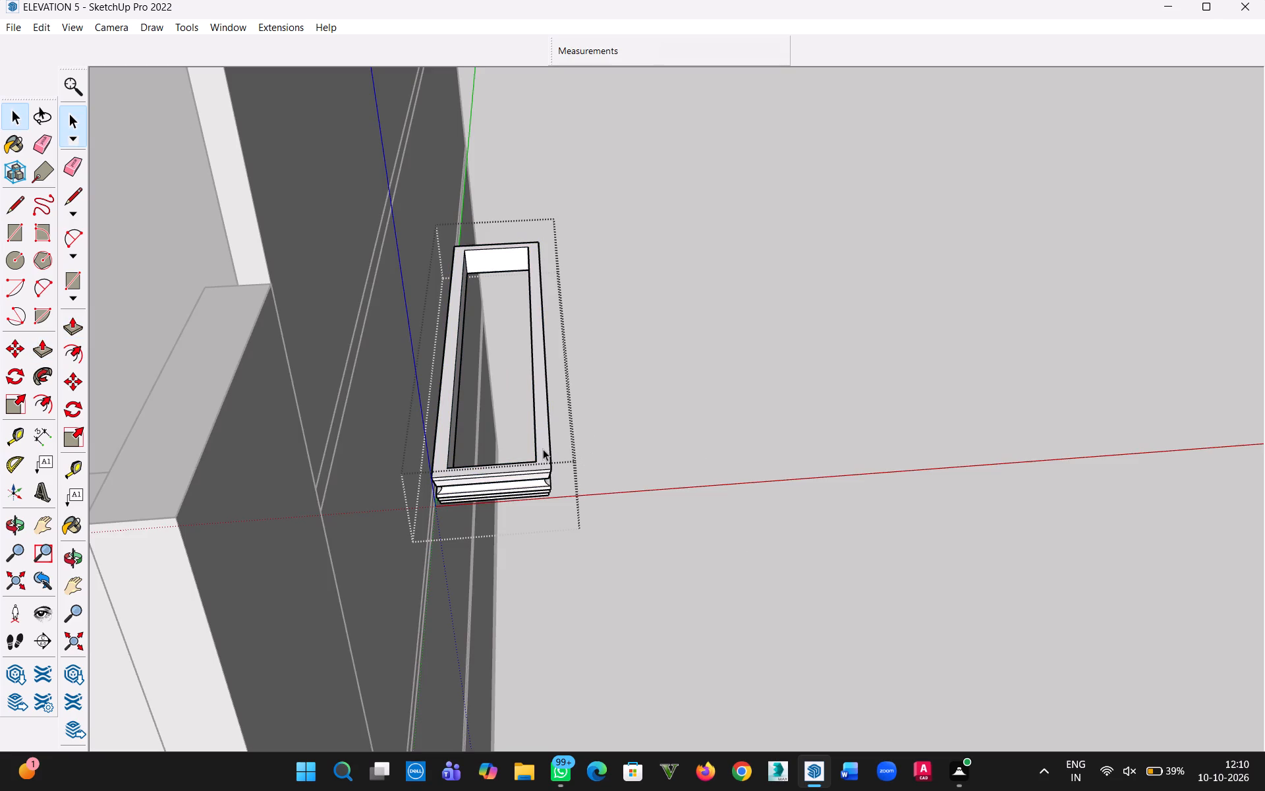
{"action": "key", "text": "k"}
{"action": "left_click_drag", "start_coordinate": [526, 390], "coordinate": [733, 529]}
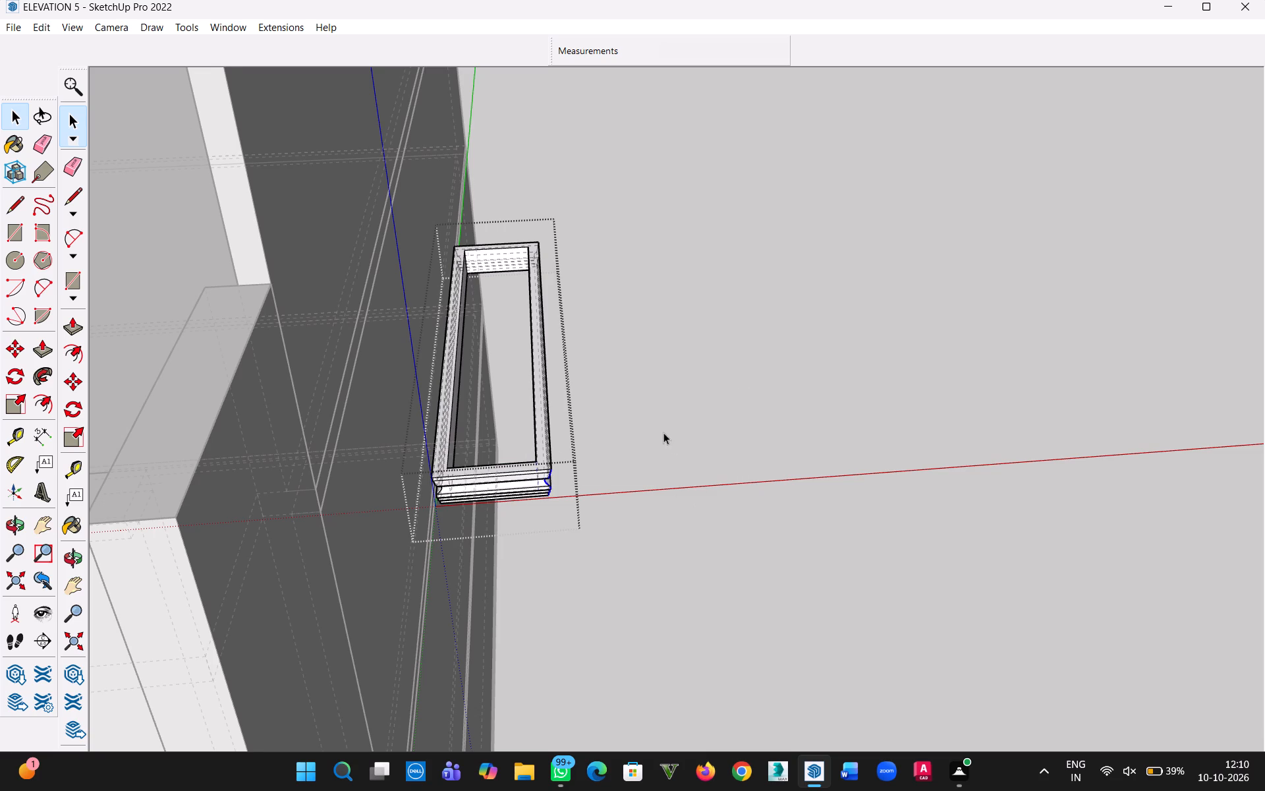
{"action": "left_click", "coordinate": [663, 432]}
Examine the moulding frame's corners and hidden edges from above with back edges displayed.
{"action": "key", "text": "h"}
{"action": "left_click_drag", "start_coordinate": [530, 399], "coordinate": [853, 503]}
{"action": "scroll", "coordinate": [814, 509], "scroll_direction": "up", "scroll_amount": 2}
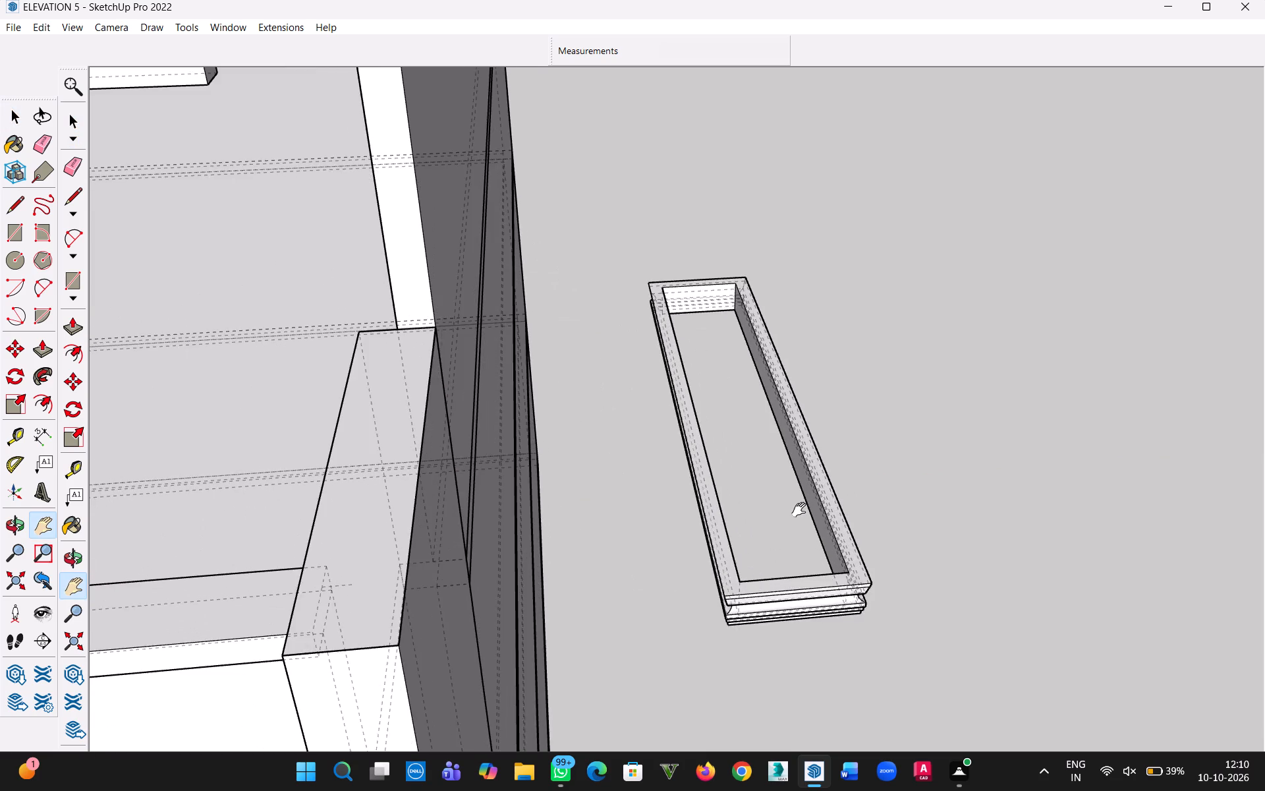
{"action": "scroll", "coordinate": [802, 510], "scroll_direction": "up", "scroll_amount": 3}
{"action": "scroll", "coordinate": [802, 510], "scroll_direction": "down", "scroll_amount": 3}
{"action": "middle_click_drag", "start_coordinate": [791, 508], "coordinate": [741, 471]}
{"action": "key", "text": "Escape"}
{"action": "scroll", "coordinate": [712, 495], "scroll_direction": "up", "scroll_amount": 2}
{"action": "scroll", "coordinate": [714, 496], "scroll_direction": "down", "scroll_amount": 1}
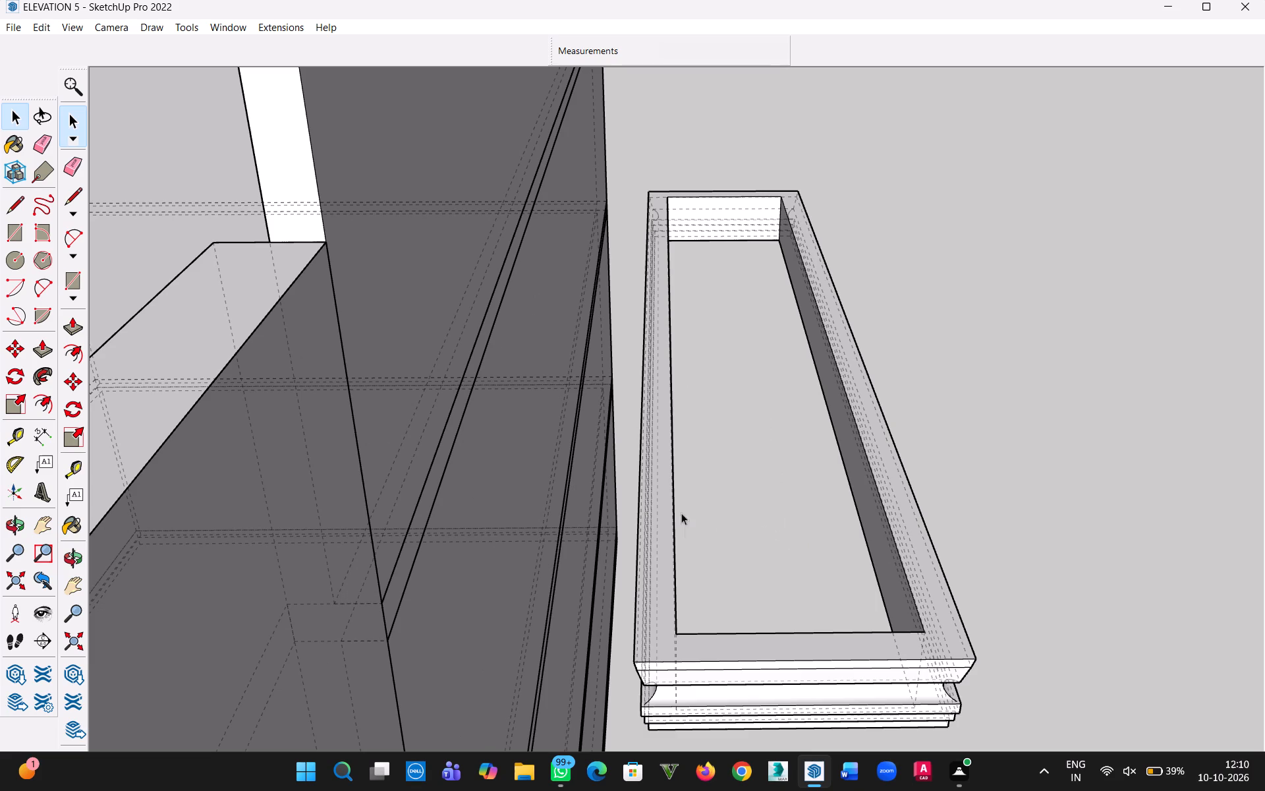
{"action": "middle_click_drag", "start_coordinate": [713, 239], "coordinate": [734, 400]}
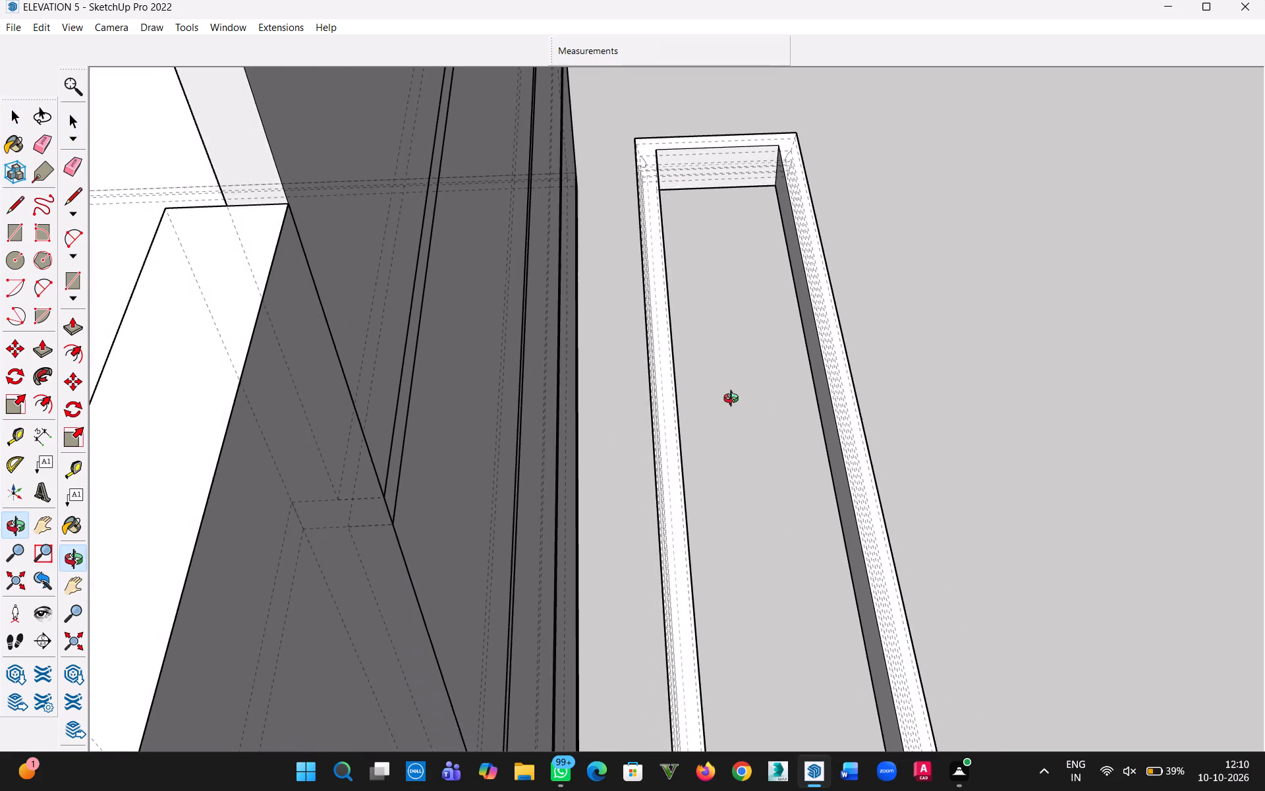
{"action": "middle_click_drag", "start_coordinate": [734, 400], "coordinate": [723, 291]}
{"action": "scroll", "coordinate": [724, 311], "scroll_direction": "down", "scroll_amount": 5}
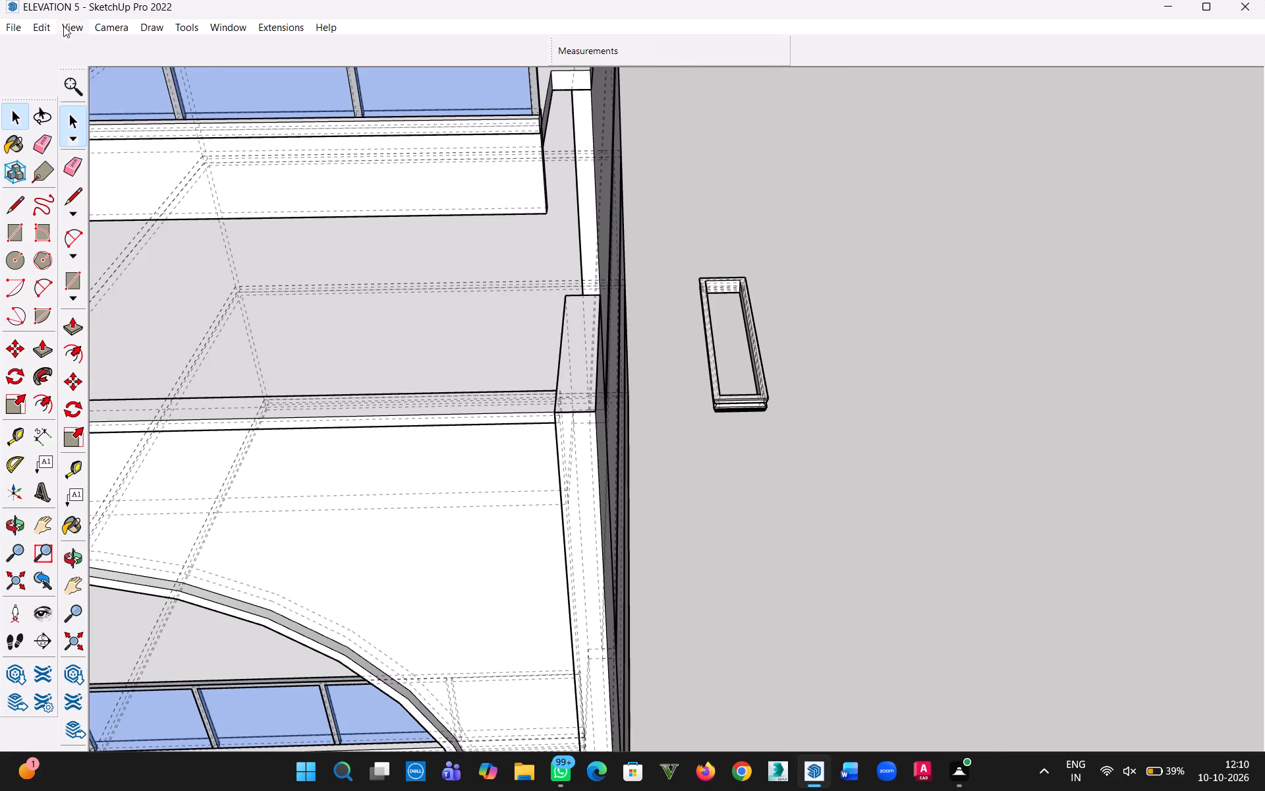
Turn off the Edges option in the model's edge style, keeping Profiles on.
{"action": "left_click", "coordinate": [63, 26]}
{"action": "left_click", "coordinate": [97, 188]}
{"action": "left_click", "coordinate": [68, 35]}
{"action": "left_click", "coordinate": [68, 28]}
{"action": "left_click", "coordinate": [91, 187]}
{"action": "left_click", "coordinate": [67, 28]}
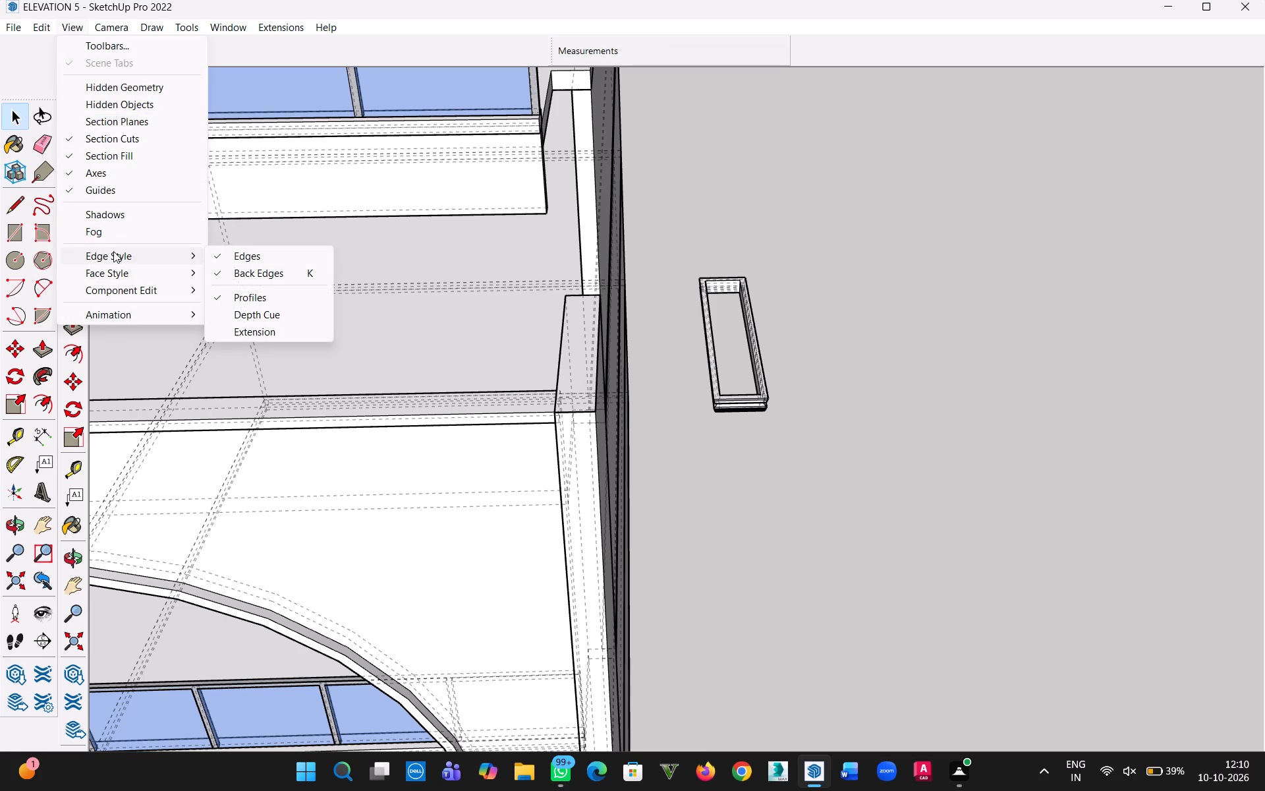
{"action": "left_click", "coordinate": [227, 255]}
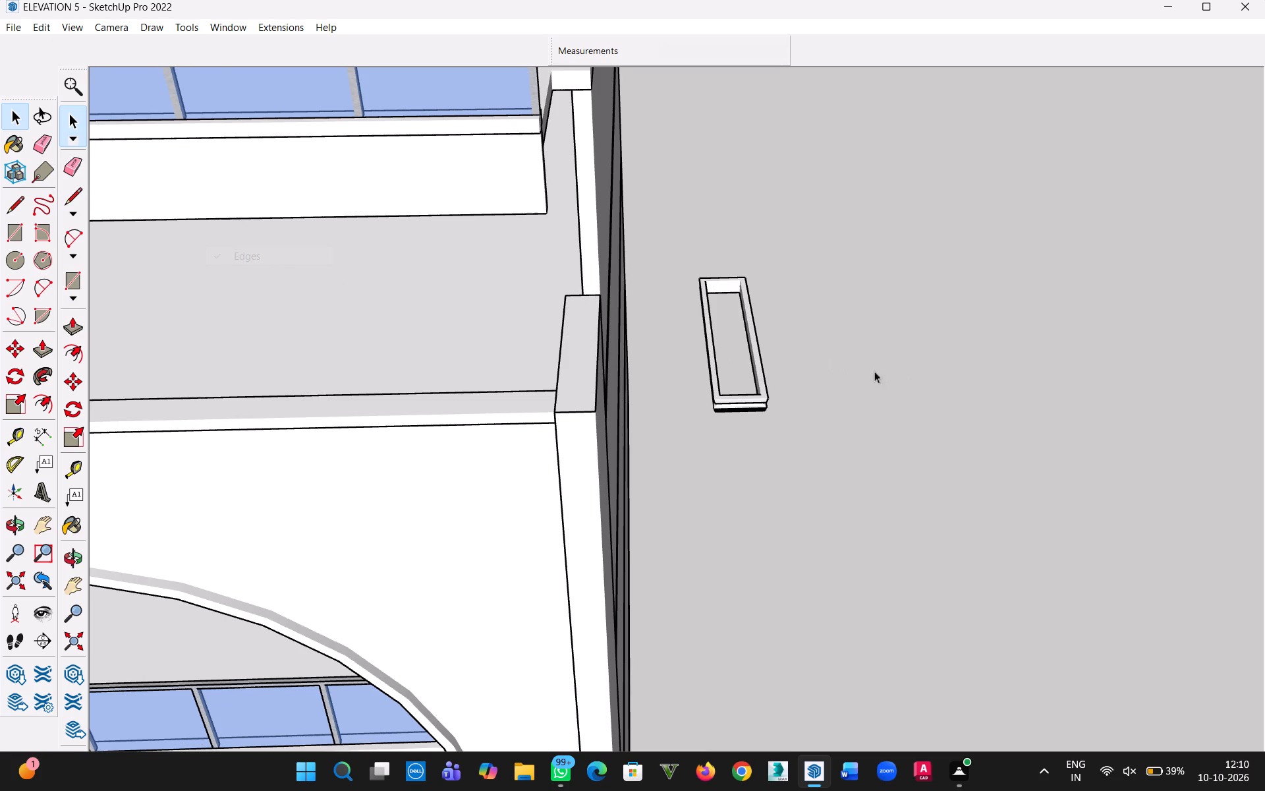
{"action": "middle_click", "coordinate": [868, 368]}
{"action": "scroll", "coordinate": [746, 344], "scroll_direction": "up", "scroll_amount": 6}
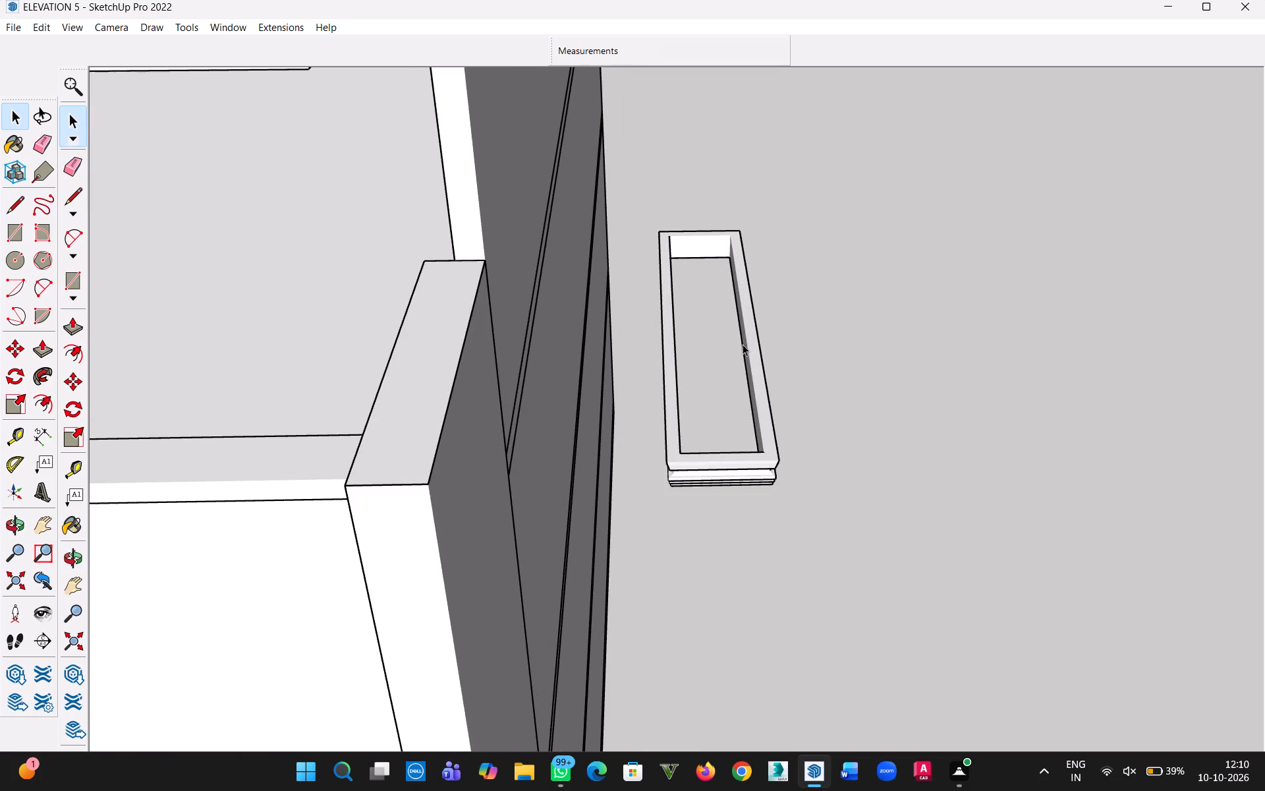
Turn the Edges option back on in the model's edge style and turn Back Edges off.
{"action": "scroll", "coordinate": [743, 344], "scroll_direction": "up", "scroll_amount": 1}
{"action": "middle_click_drag", "start_coordinate": [743, 341], "coordinate": [762, 307]}
{"action": "left_click", "coordinate": [69, 32]}
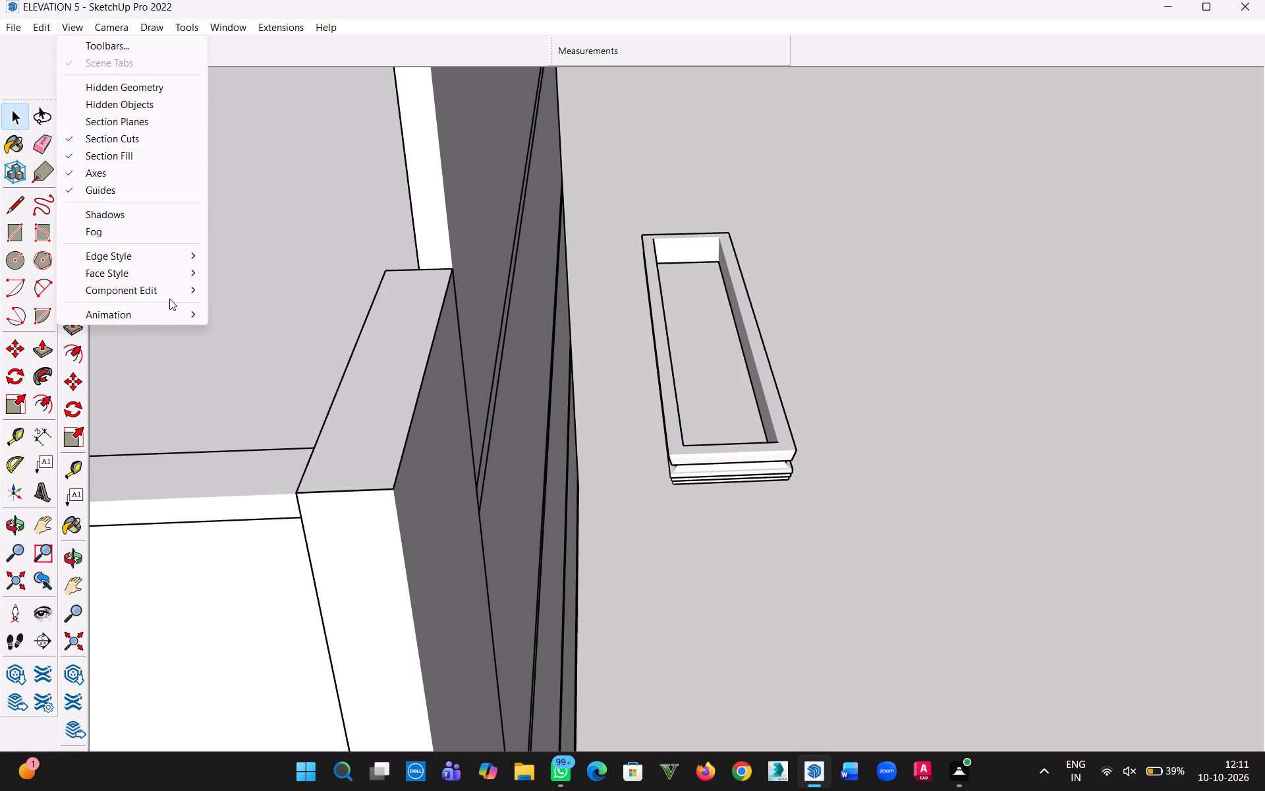
{"action": "left_click", "coordinate": [250, 260]}
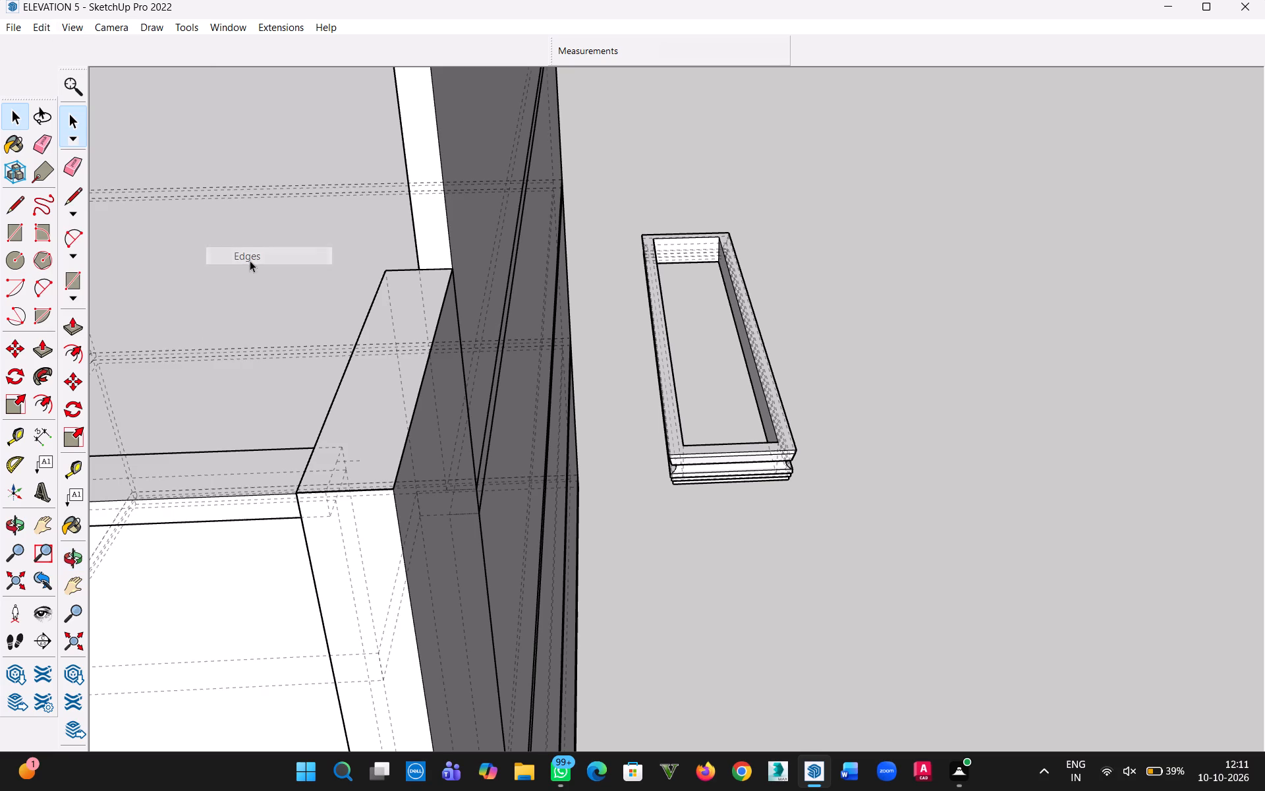
{"action": "left_click", "coordinate": [69, 28]}
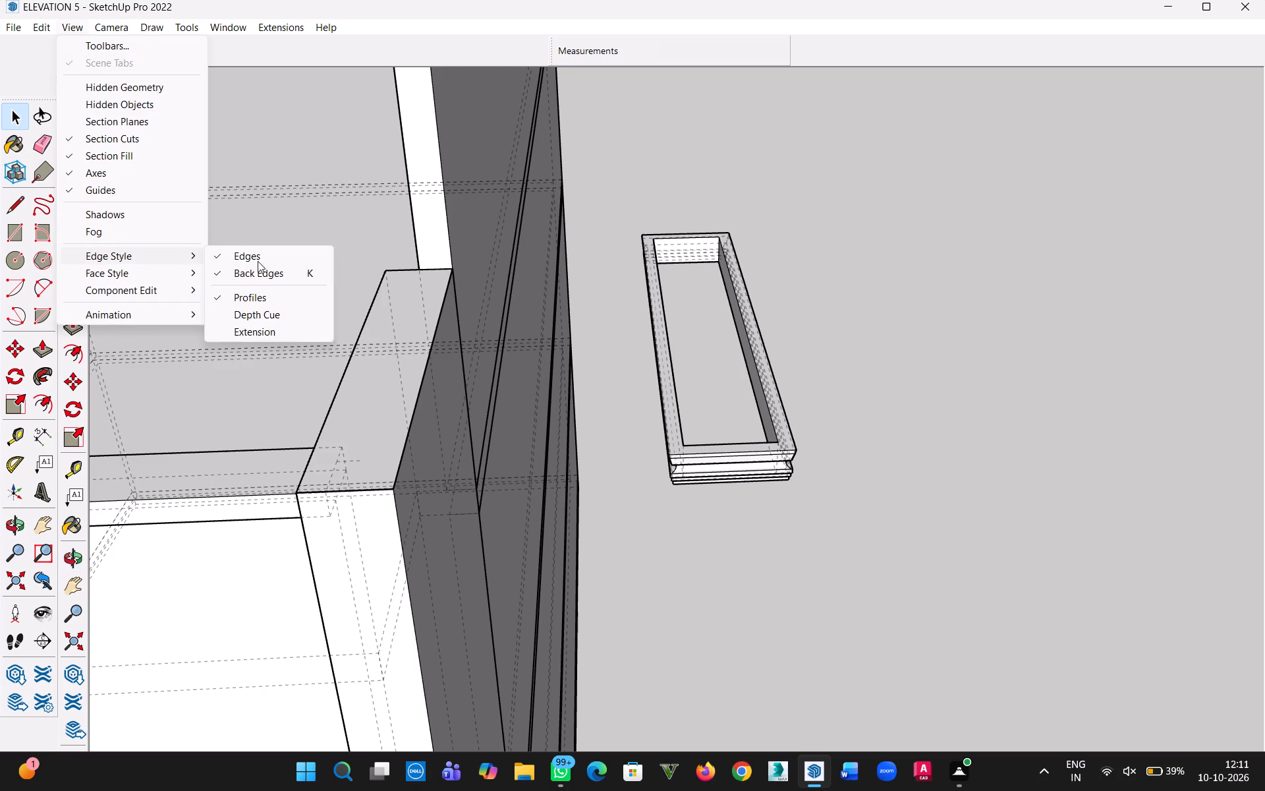
{"action": "left_click", "coordinate": [267, 280]}
{"action": "left_click", "coordinate": [946, 409]}
Open the moulding frame group and draw a 6' 4" by 1' 4" rectangle over its top and a 6' by 1' rectangle across its opening.
{"action": "middle_click_drag", "start_coordinate": [871, 405], "coordinate": [810, 452]}
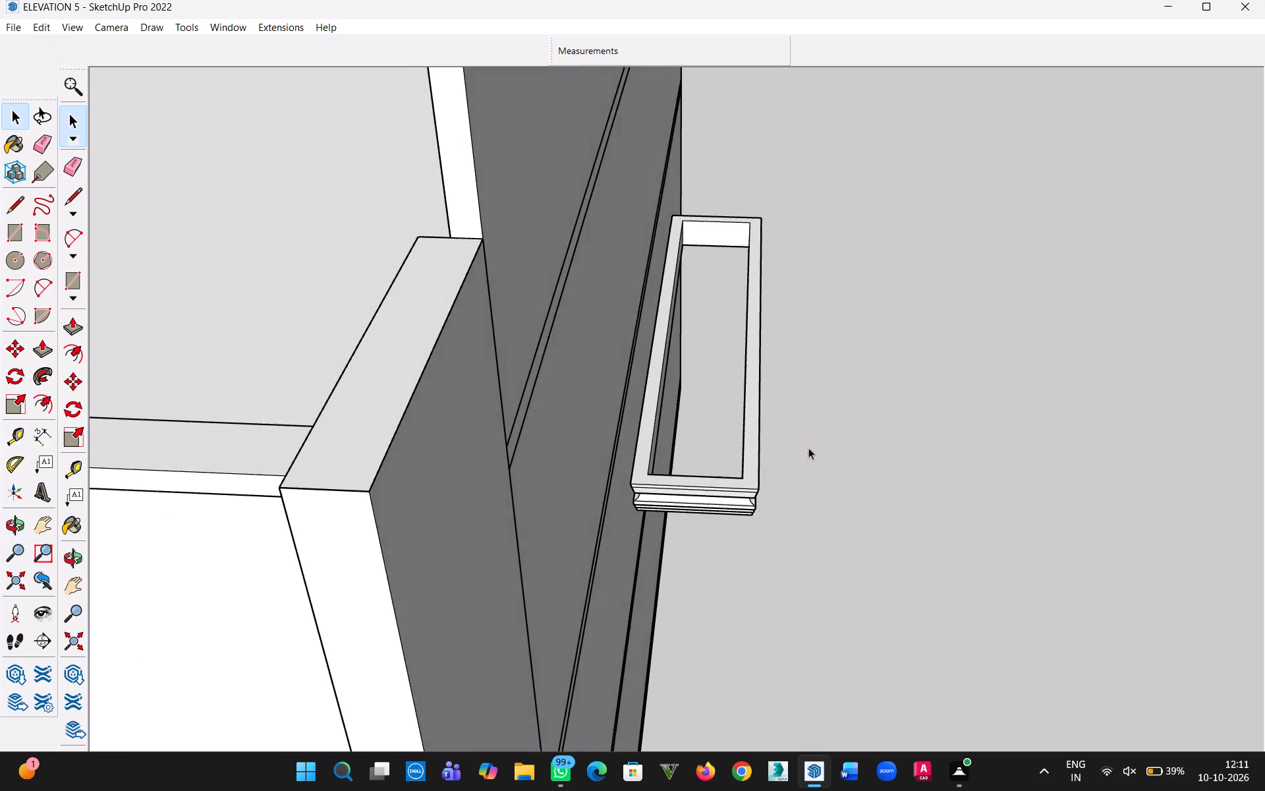
{"action": "scroll", "coordinate": [788, 287], "scroll_direction": "up", "scroll_amount": 1}
{"action": "double_click", "coordinate": [625, 252]}
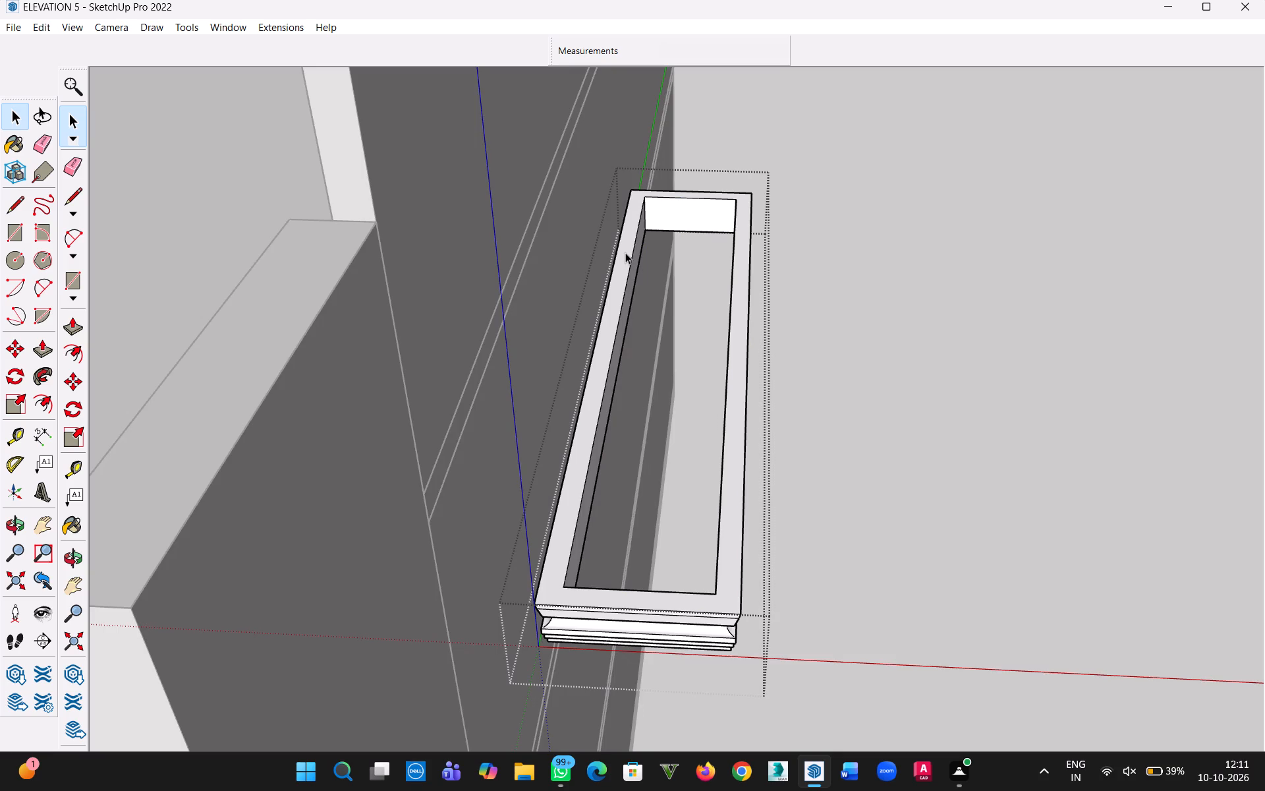
{"action": "key", "text": "r"}
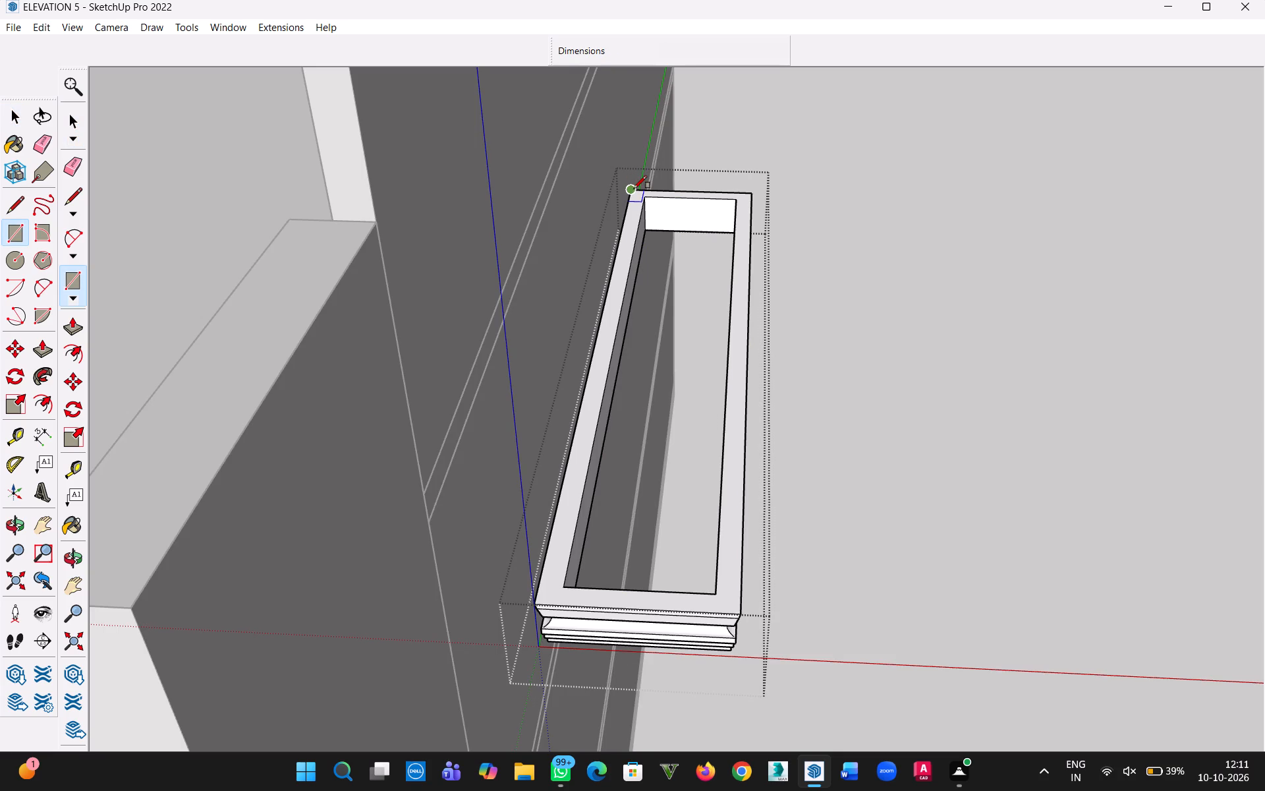
{"action": "left_click", "coordinate": [634, 189]}
{"action": "left_click", "coordinate": [740, 612]}
{"action": "left_click", "coordinate": [715, 597]}
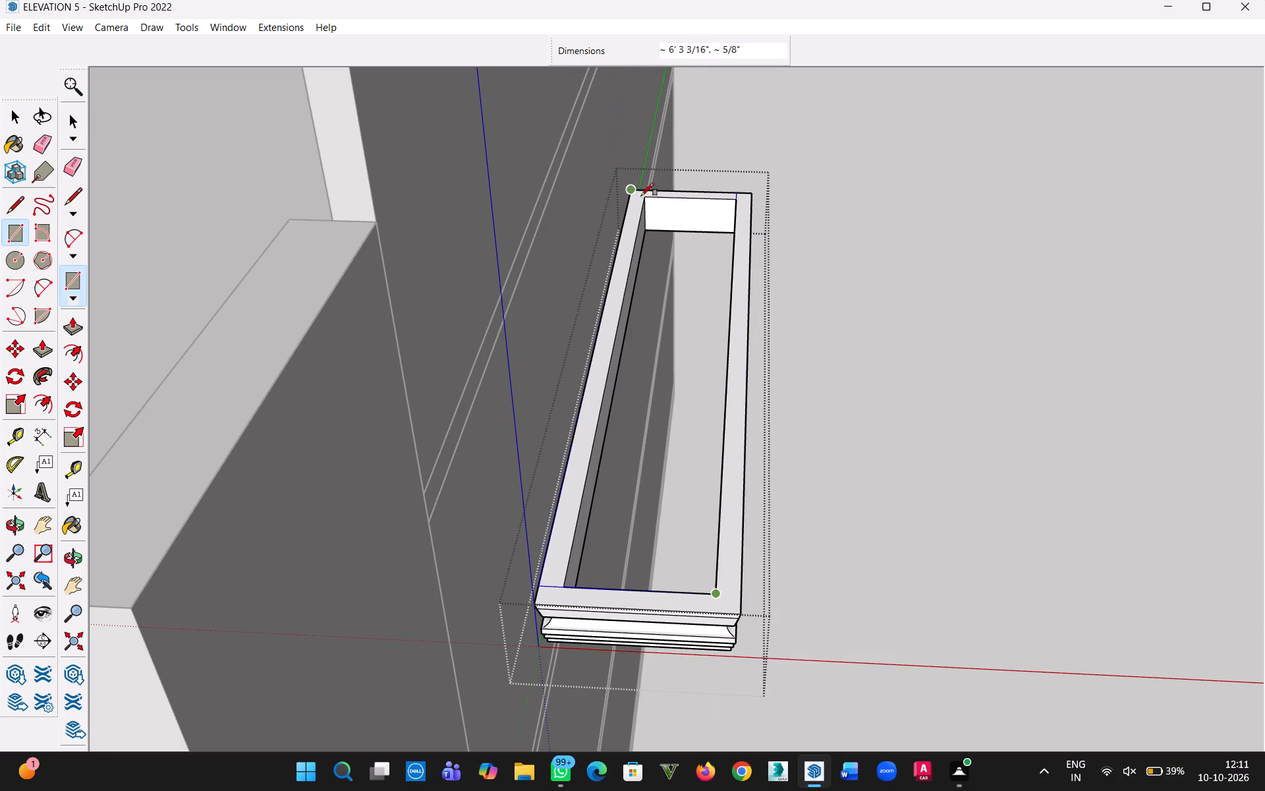
{"action": "left_click", "coordinate": [646, 198]}
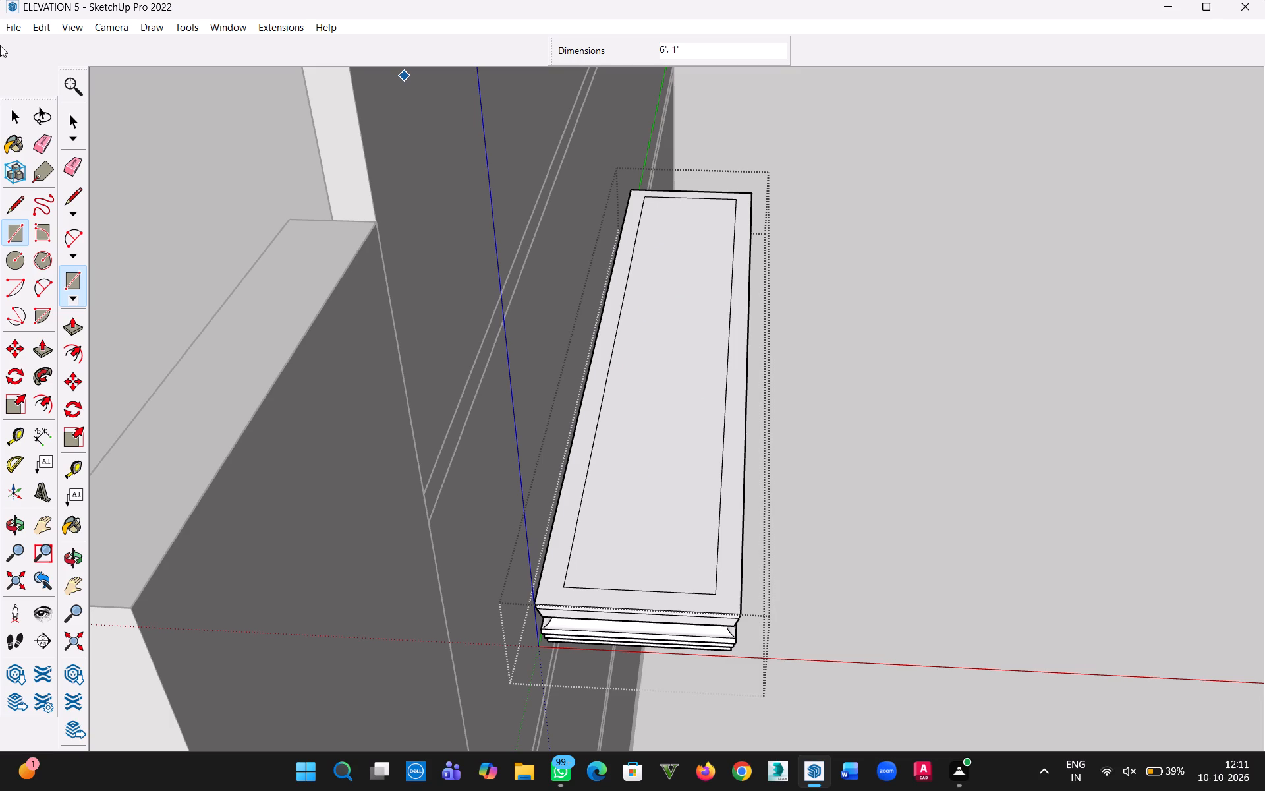
{"action": "left_click", "coordinate": [16, 119]}
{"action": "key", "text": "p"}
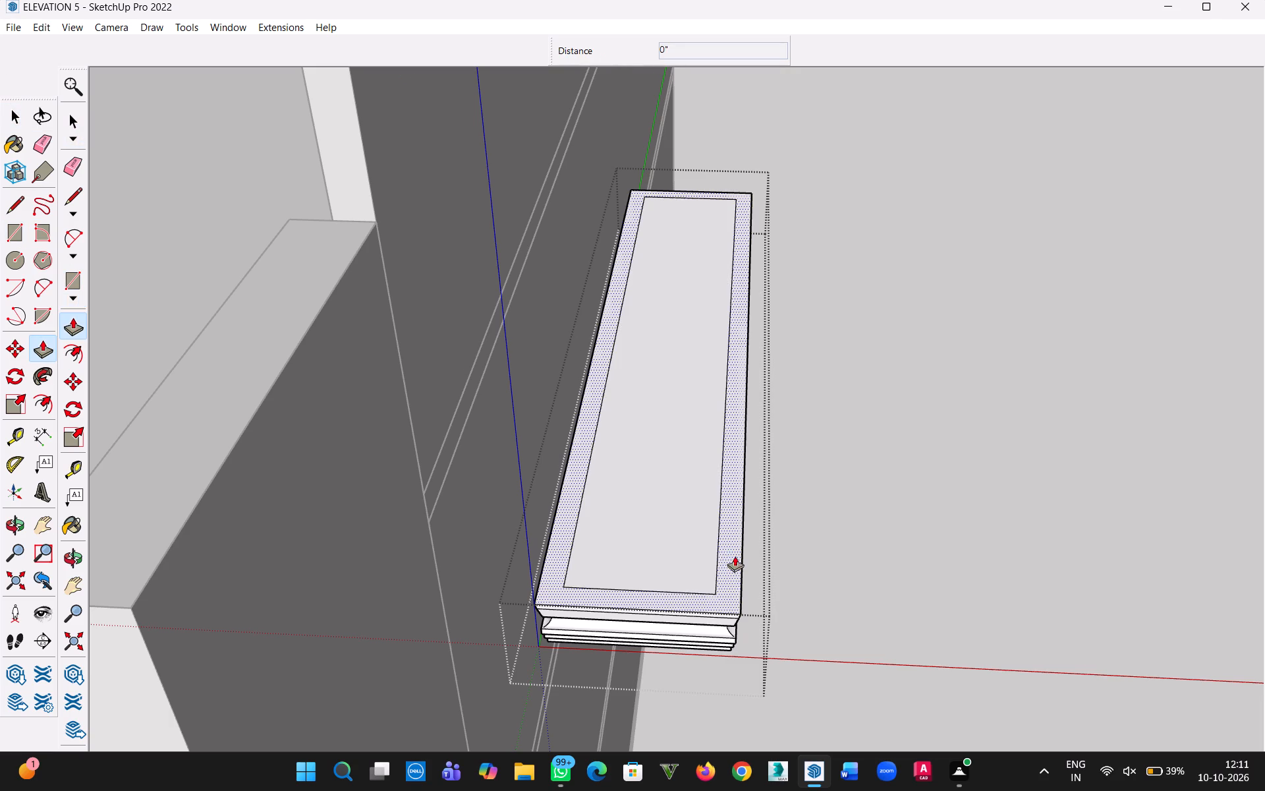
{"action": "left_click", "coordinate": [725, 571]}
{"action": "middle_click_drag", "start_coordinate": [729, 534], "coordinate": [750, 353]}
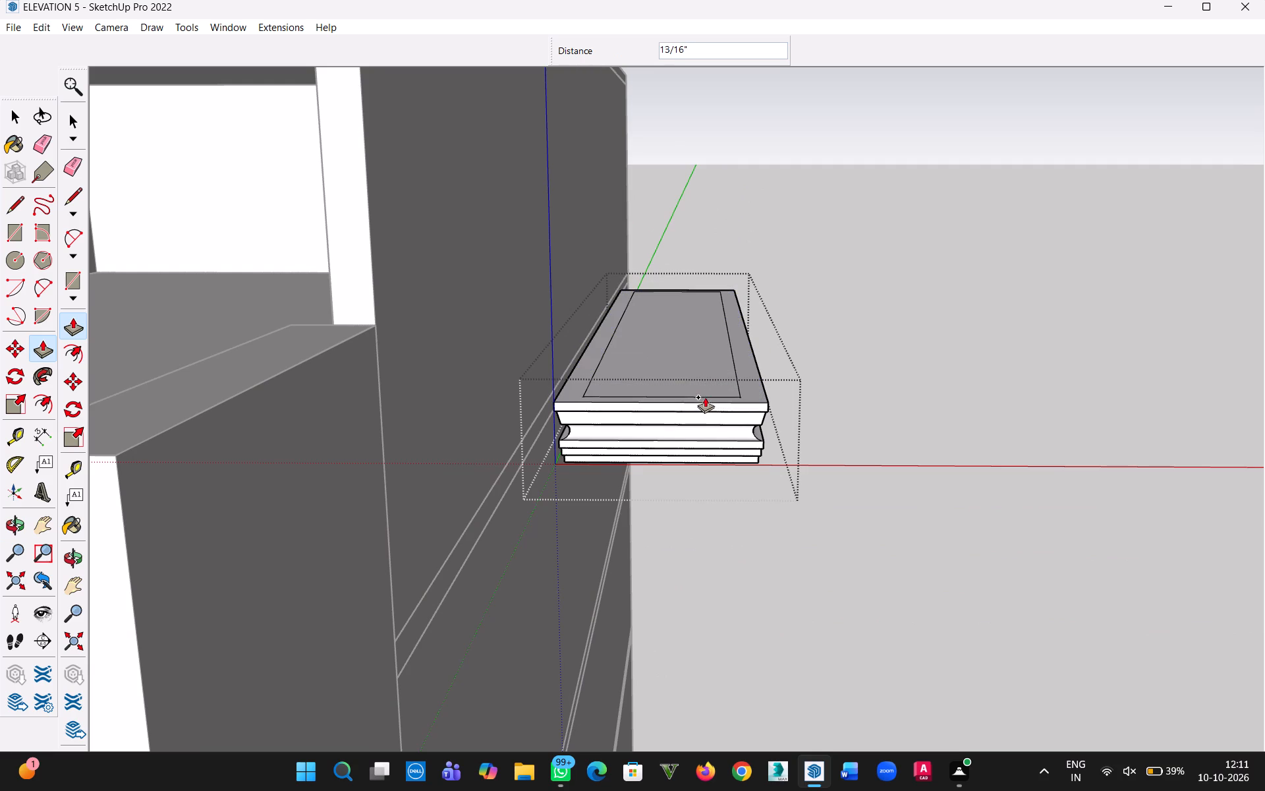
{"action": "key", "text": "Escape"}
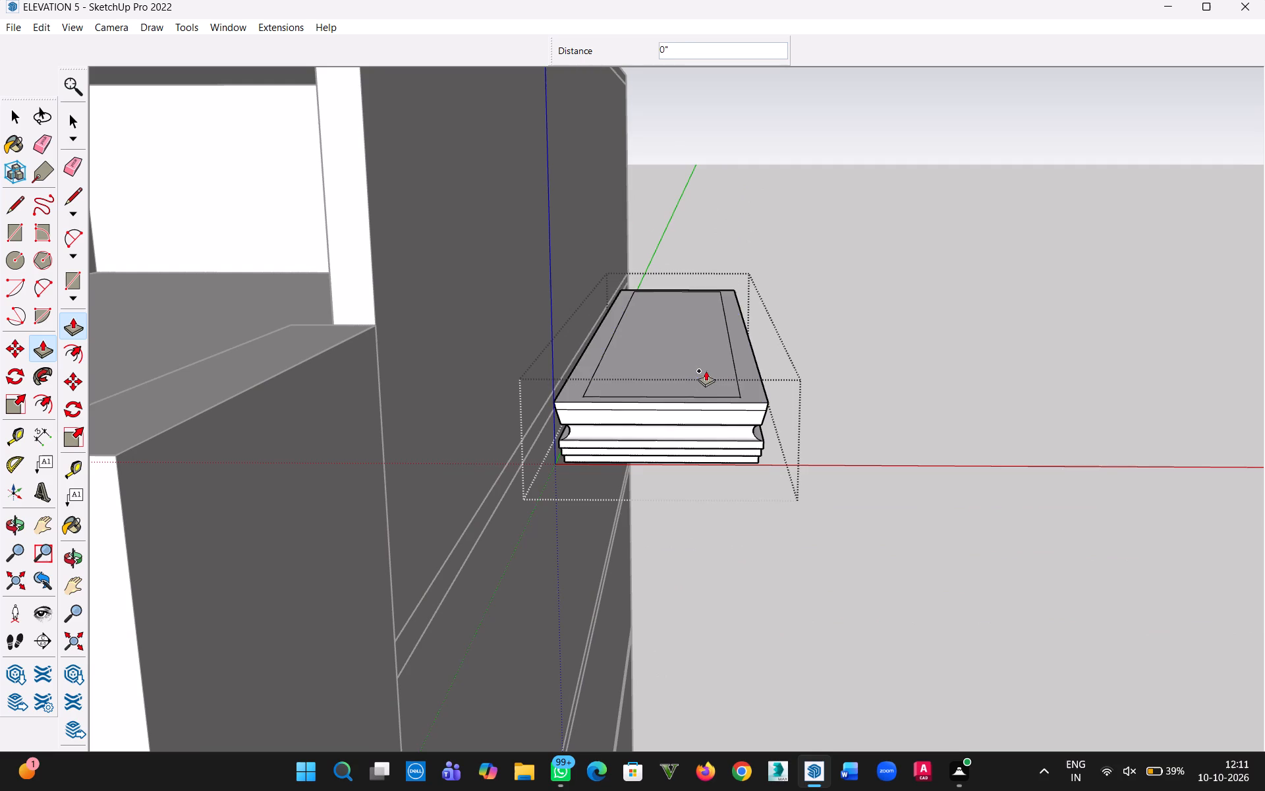
Measure the height of the uppermost band on the moulding frame's front side.
{"action": "scroll", "coordinate": [715, 414], "scroll_direction": "up", "scroll_amount": 8}
{"action": "key", "text": "t"}
{"action": "left_click", "coordinate": [721, 411]}
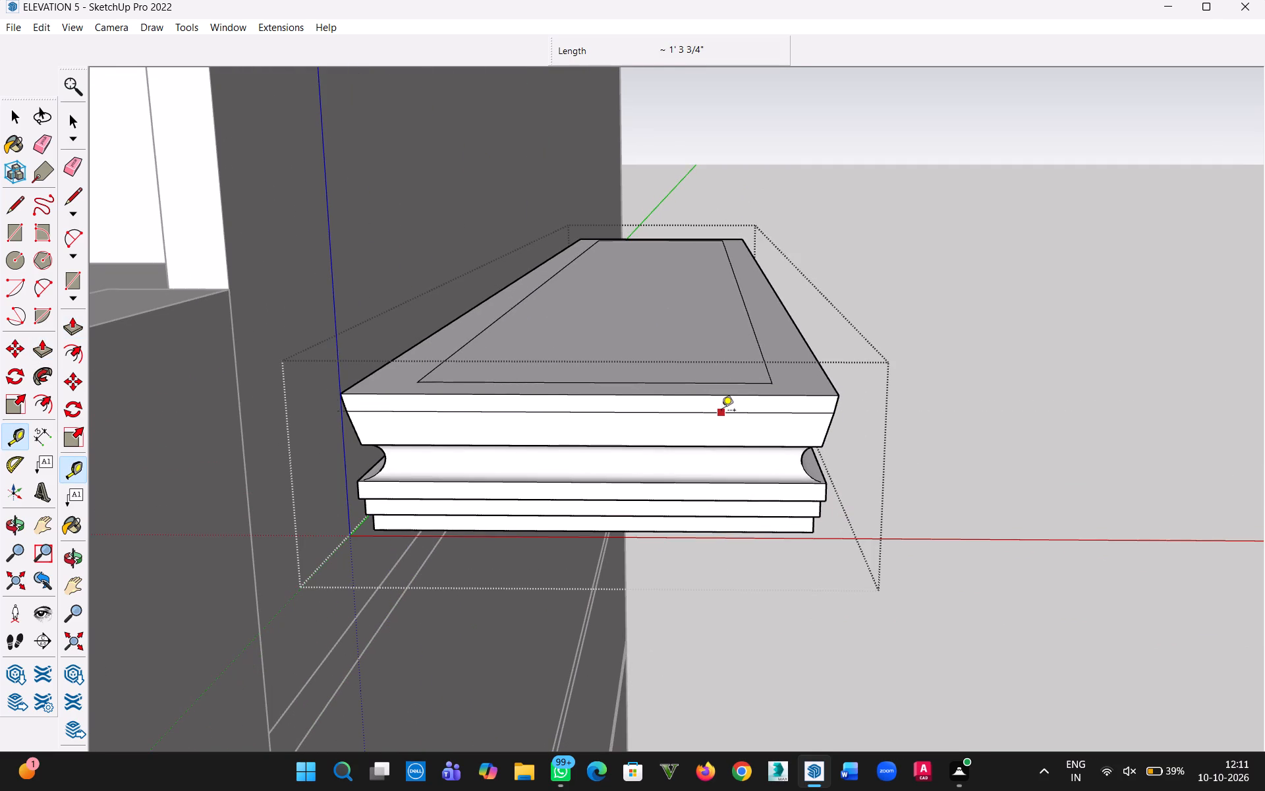
{"action": "key", "text": "Escape"}
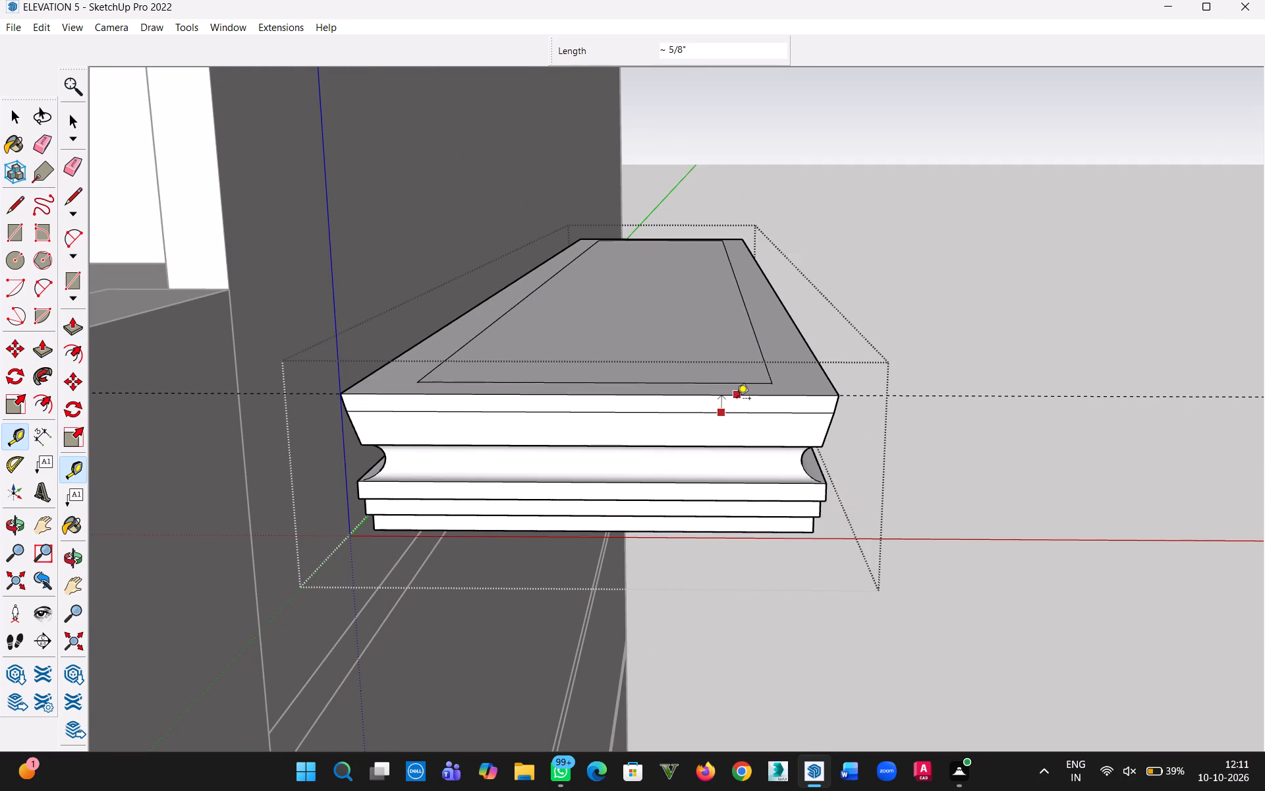
Delete the inner rectangular face covering the opening on top of the moulding frame.
{"action": "left_click", "coordinate": [13, 122]}
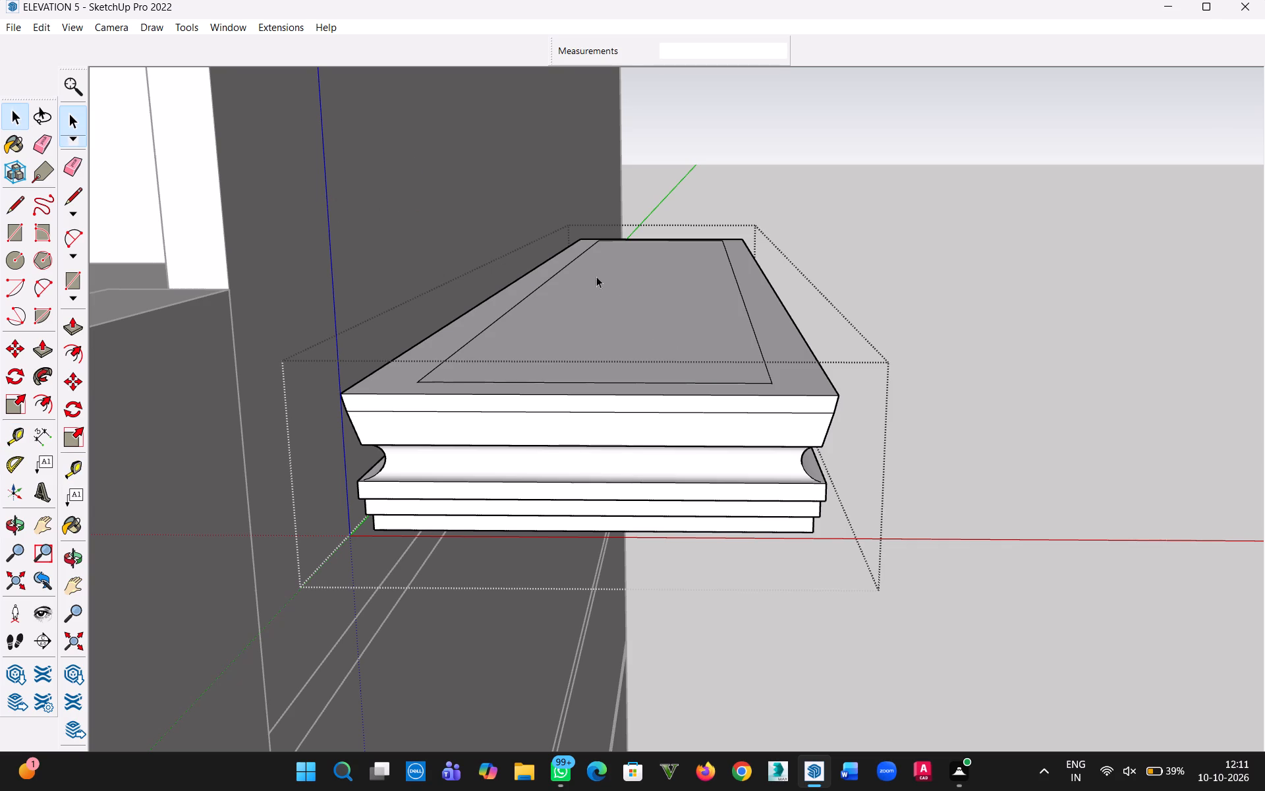
{"action": "left_click", "coordinate": [685, 339]}
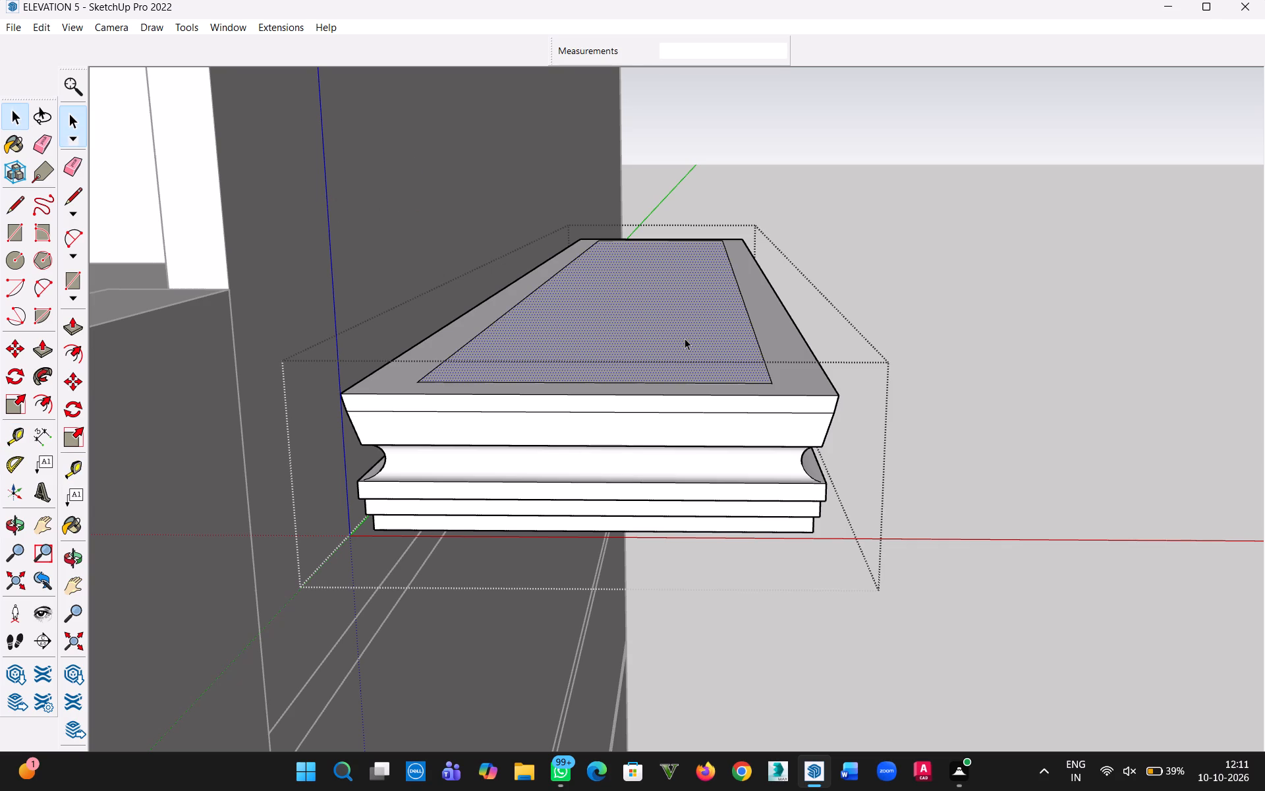
{"action": "key", "text": "Delete"}
Push/pull the moulding frame's top rim face upward by 0.5".
{"action": "key", "text": "p"}
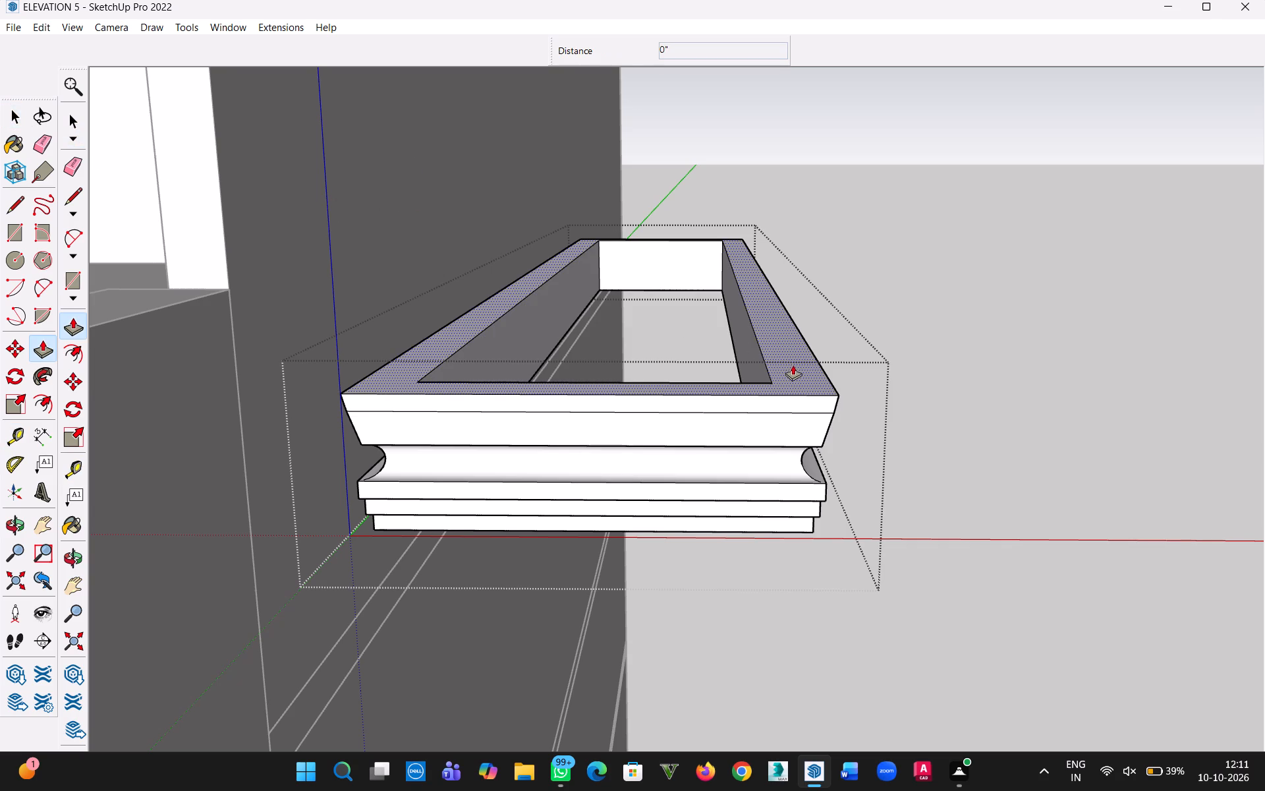
{"action": "left_click", "coordinate": [791, 370]}
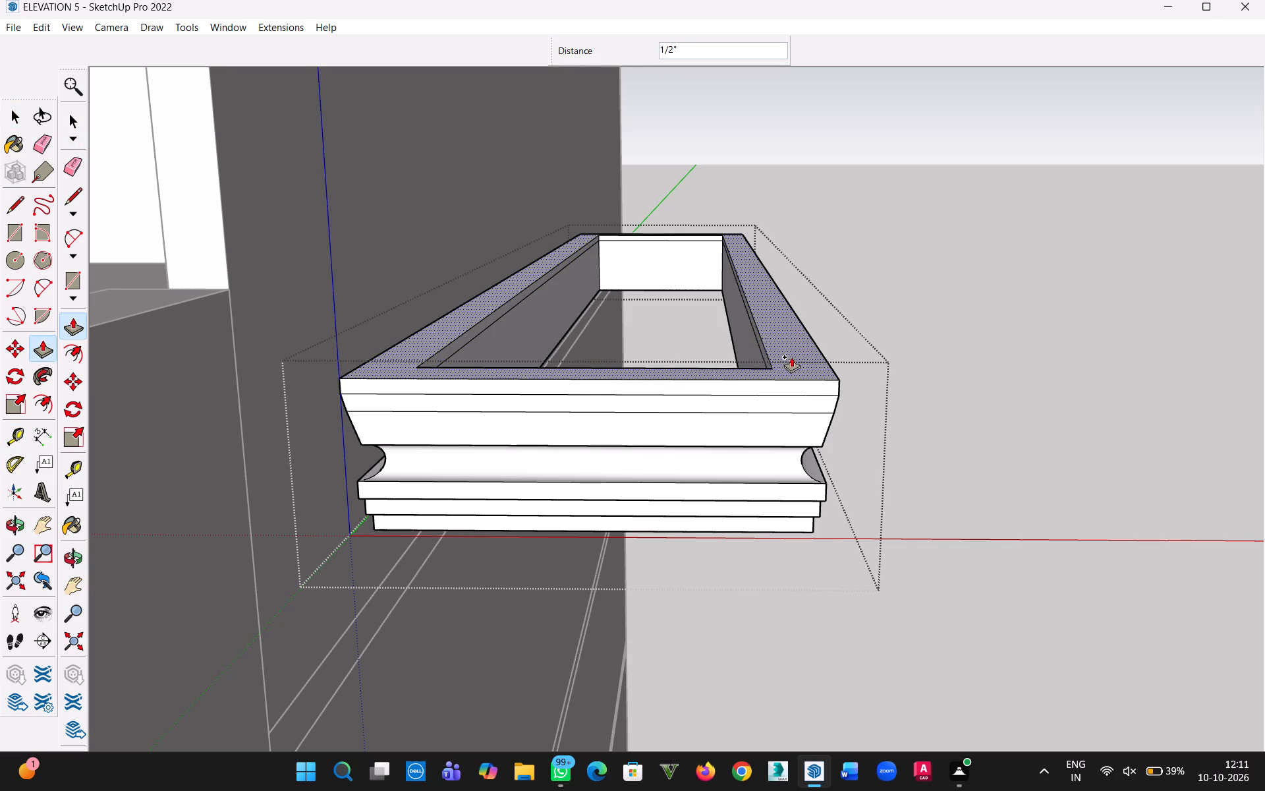
{"action": "type", "text": "0.5"}
{"action": "key", "text": "shift+quotedbl"}
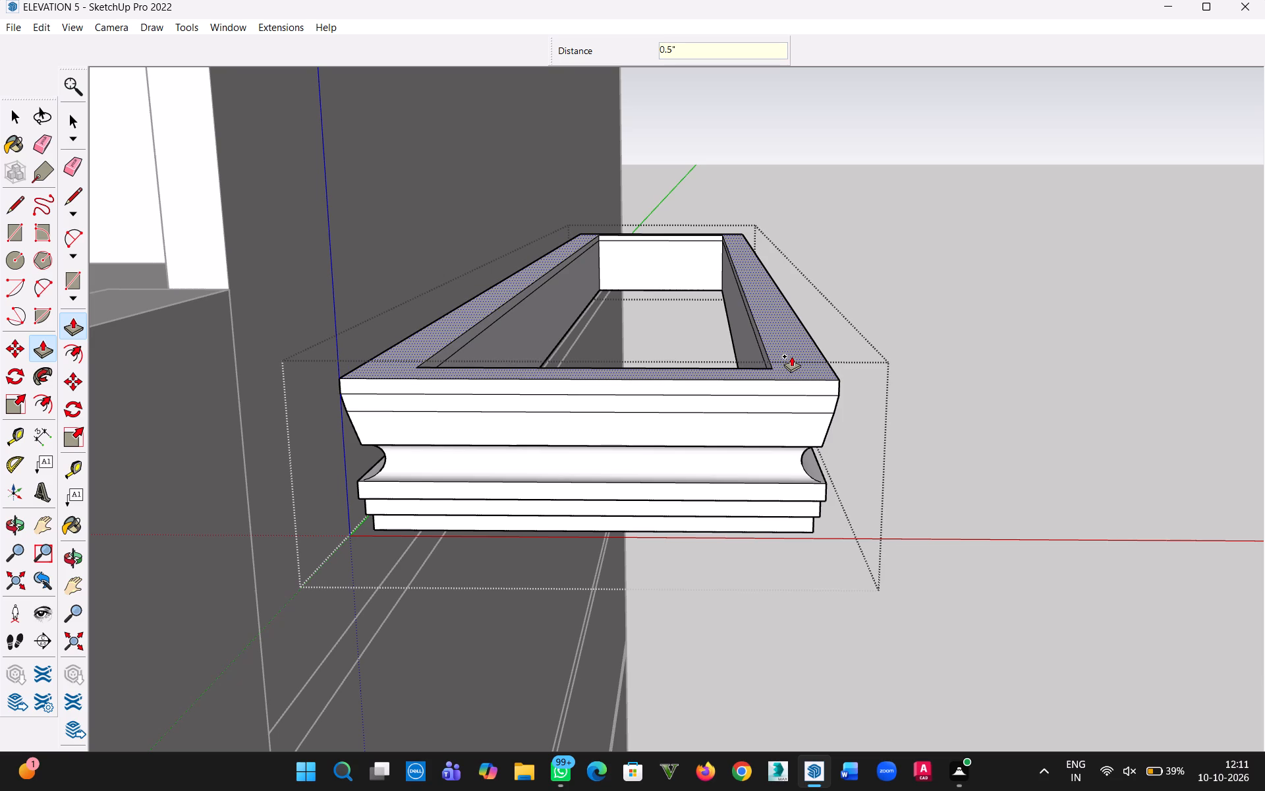
{"action": "key", "text": "Return"}
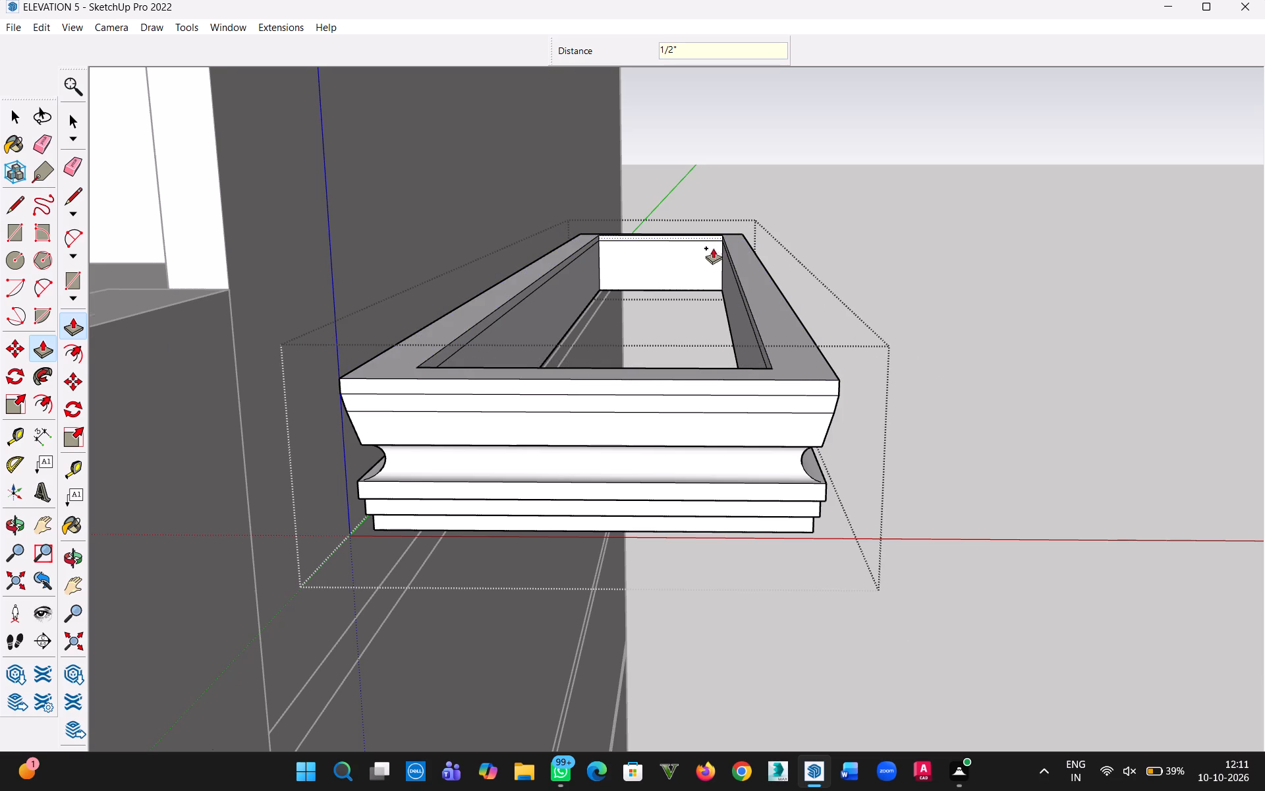
Push/pull the inner end face of the new top band 6' across the opening to the opposite inner edge, closing the frame's top.
{"action": "scroll", "coordinate": [711, 248], "scroll_direction": "up", "scroll_amount": 5}
{"action": "left_click", "coordinate": [690, 231]}
{"action": "scroll", "coordinate": [690, 326], "scroll_direction": "down", "scroll_amount": 2}
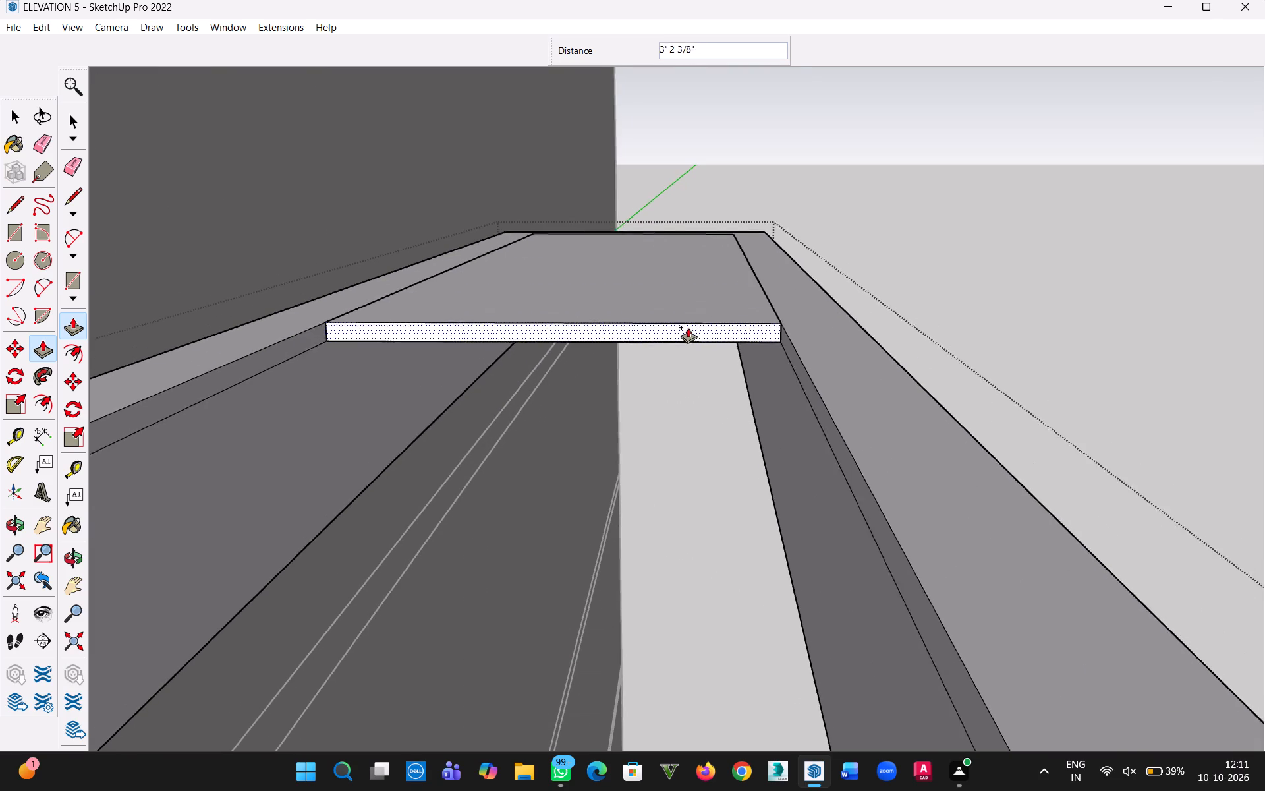
{"action": "scroll", "coordinate": [688, 327], "scroll_direction": "down", "scroll_amount": 2}
{"action": "scroll", "coordinate": [648, 451], "scroll_direction": "down", "scroll_amount": 7}
{"action": "key", "text": "h"}
{"action": "left_click_drag", "start_coordinate": [643, 488], "coordinate": [648, 281]}
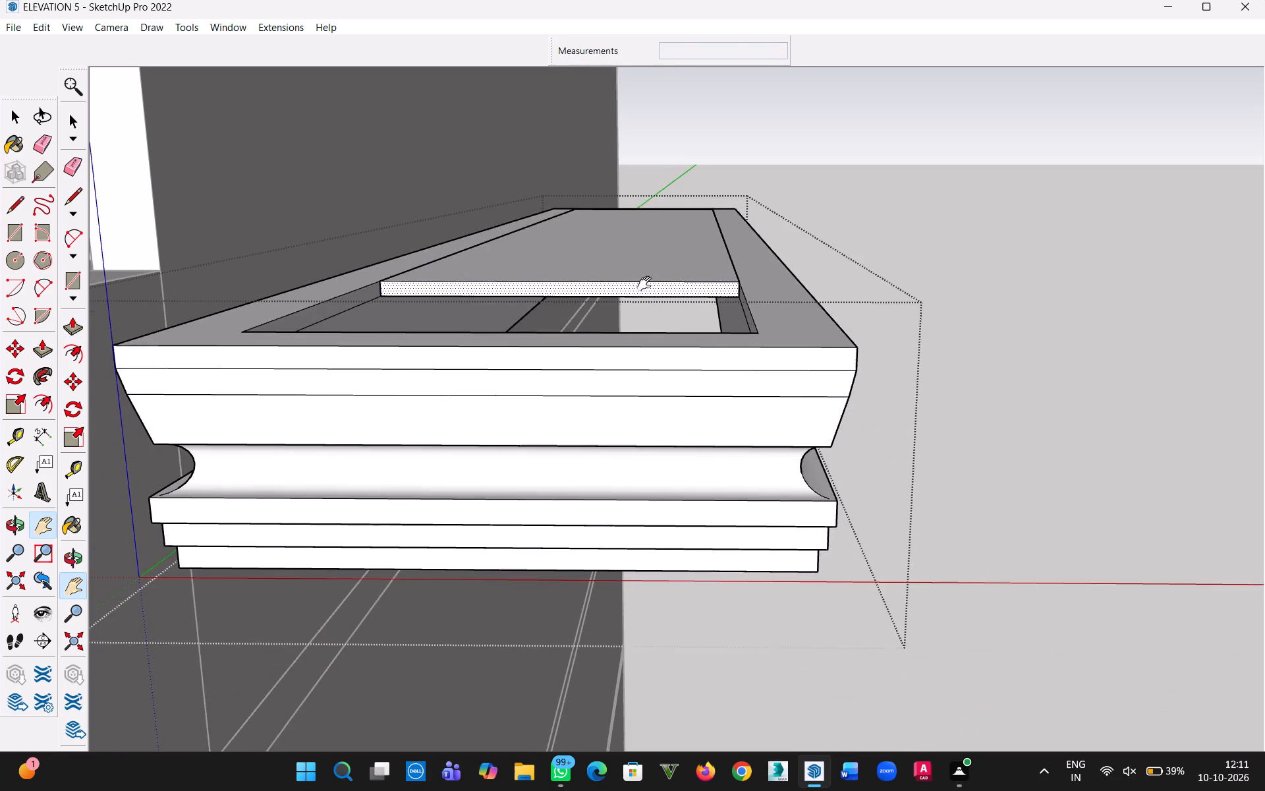
{"action": "middle_click_drag", "start_coordinate": [647, 310], "coordinate": [665, 568]}
{"action": "key", "text": "Escape"}
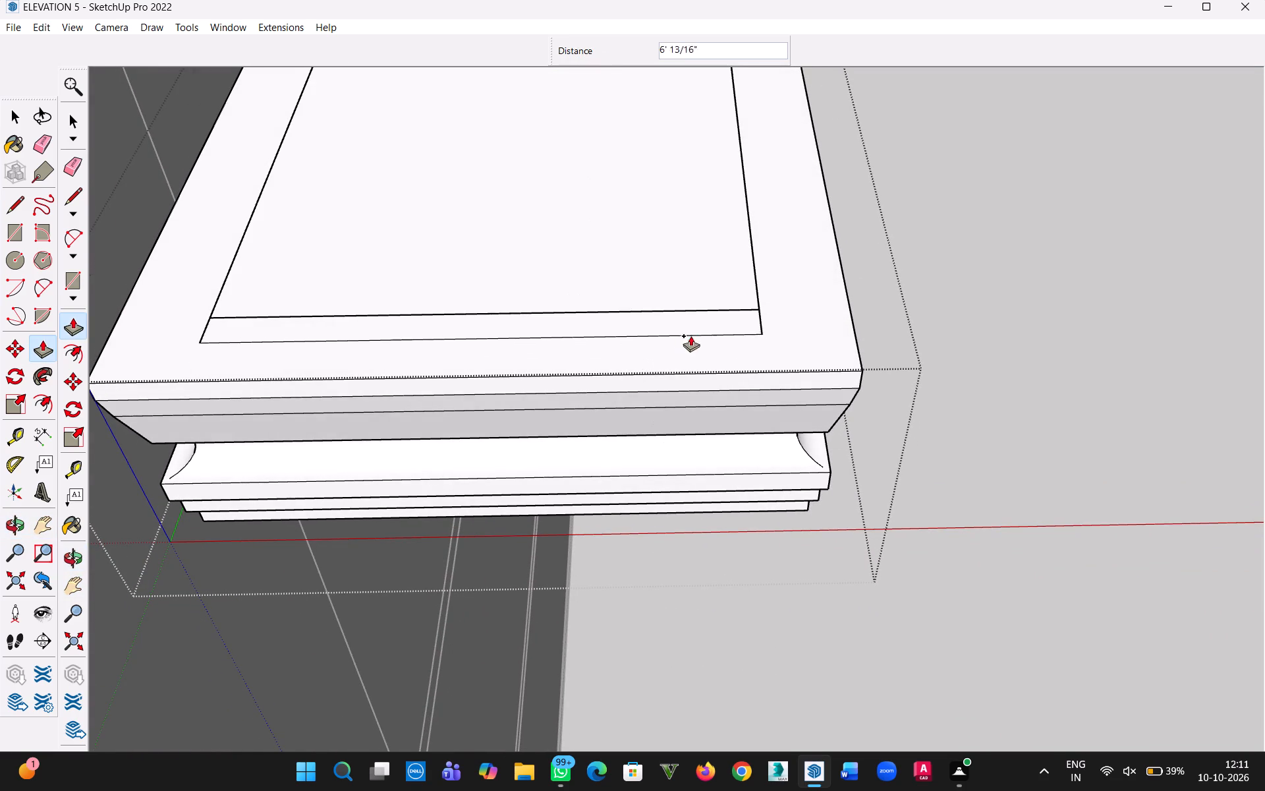
{"action": "left_click", "coordinate": [736, 304]}
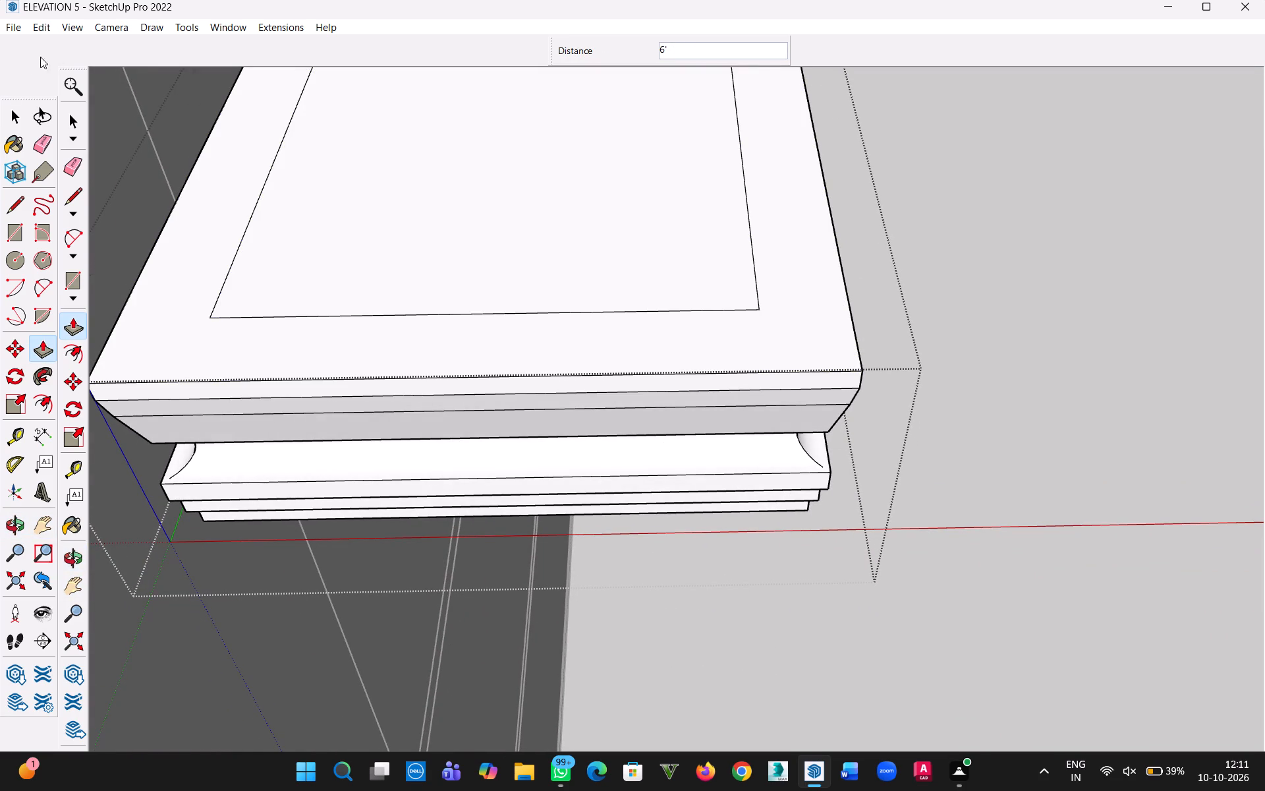
Delete the leftover near-end edge and both long side edges of the old opening on the moulding's top face.
{"action": "left_click", "coordinate": [27, 123]}
{"action": "left_click", "coordinate": [609, 313]}
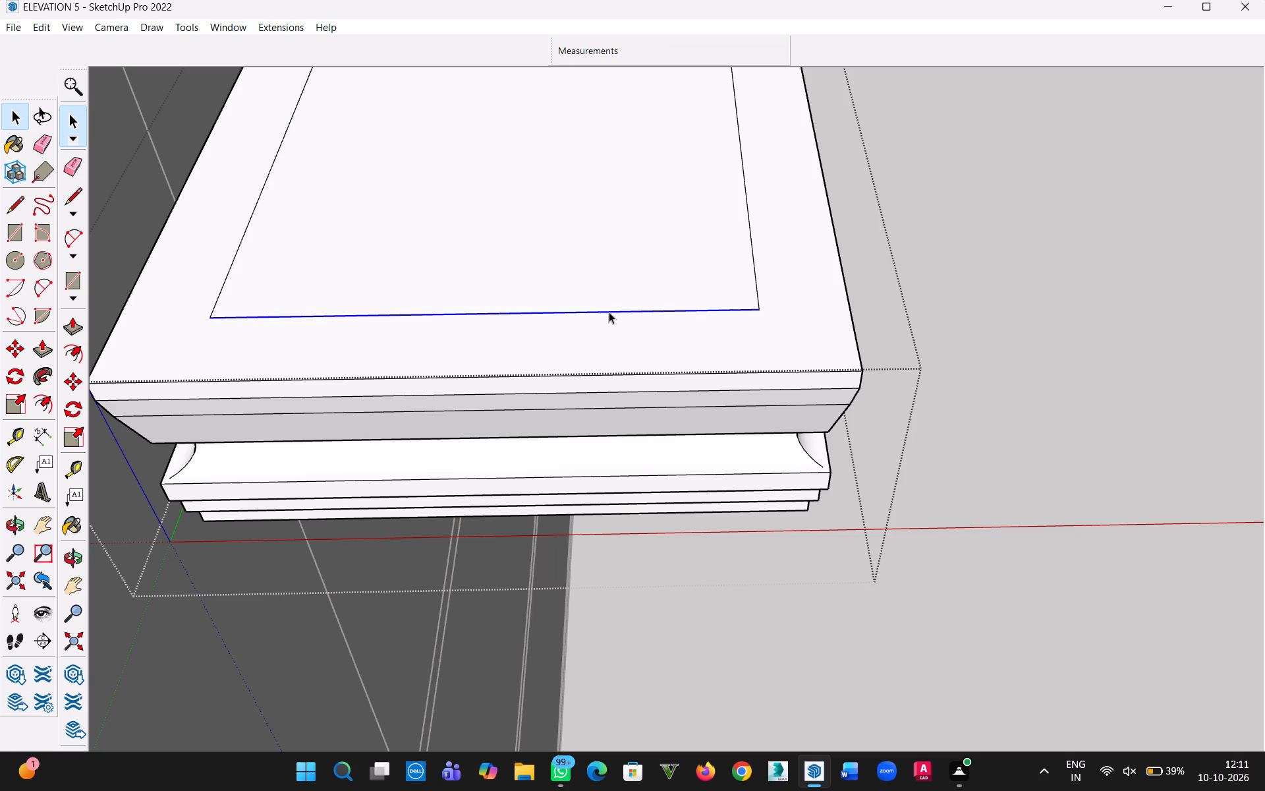
{"action": "key", "text": "Insert"}
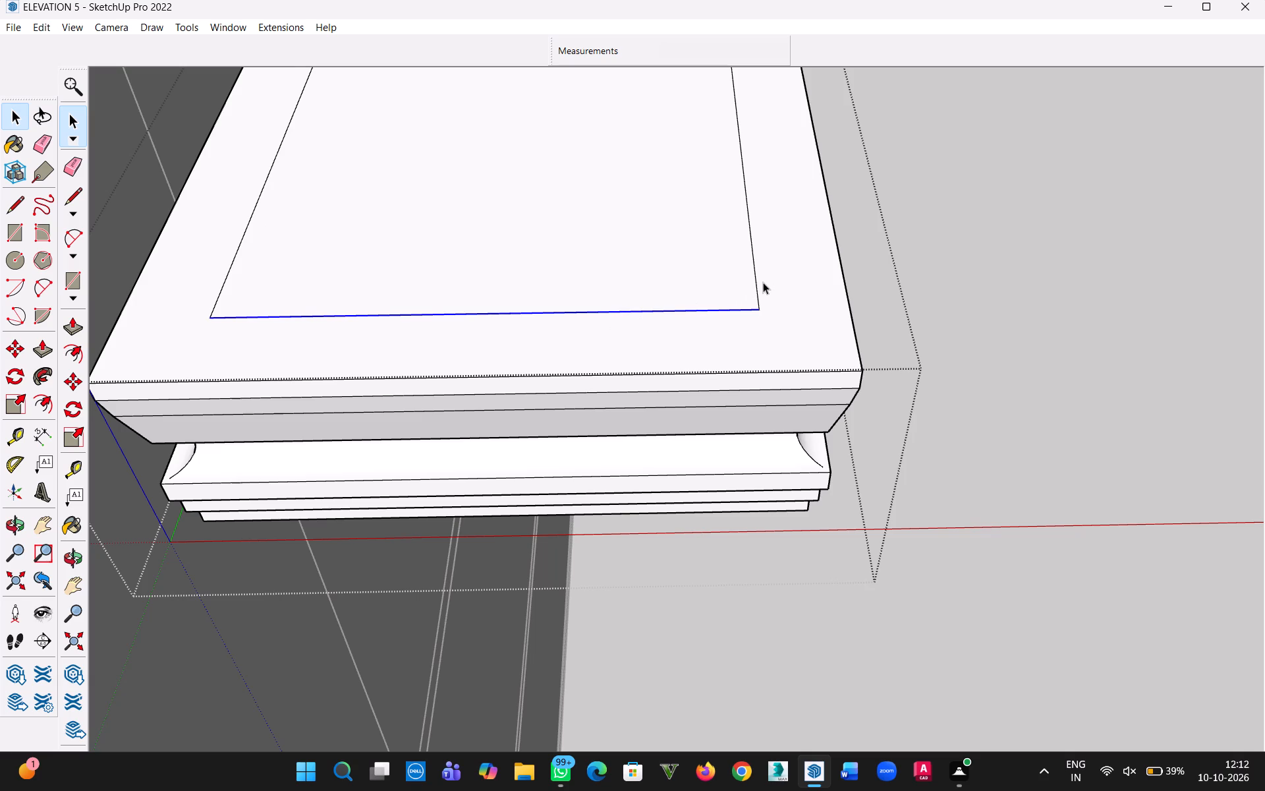
{"action": "key", "text": "Delete"}
{"action": "left_click", "coordinate": [755, 285]}
{"action": "key", "text": "Delete"}
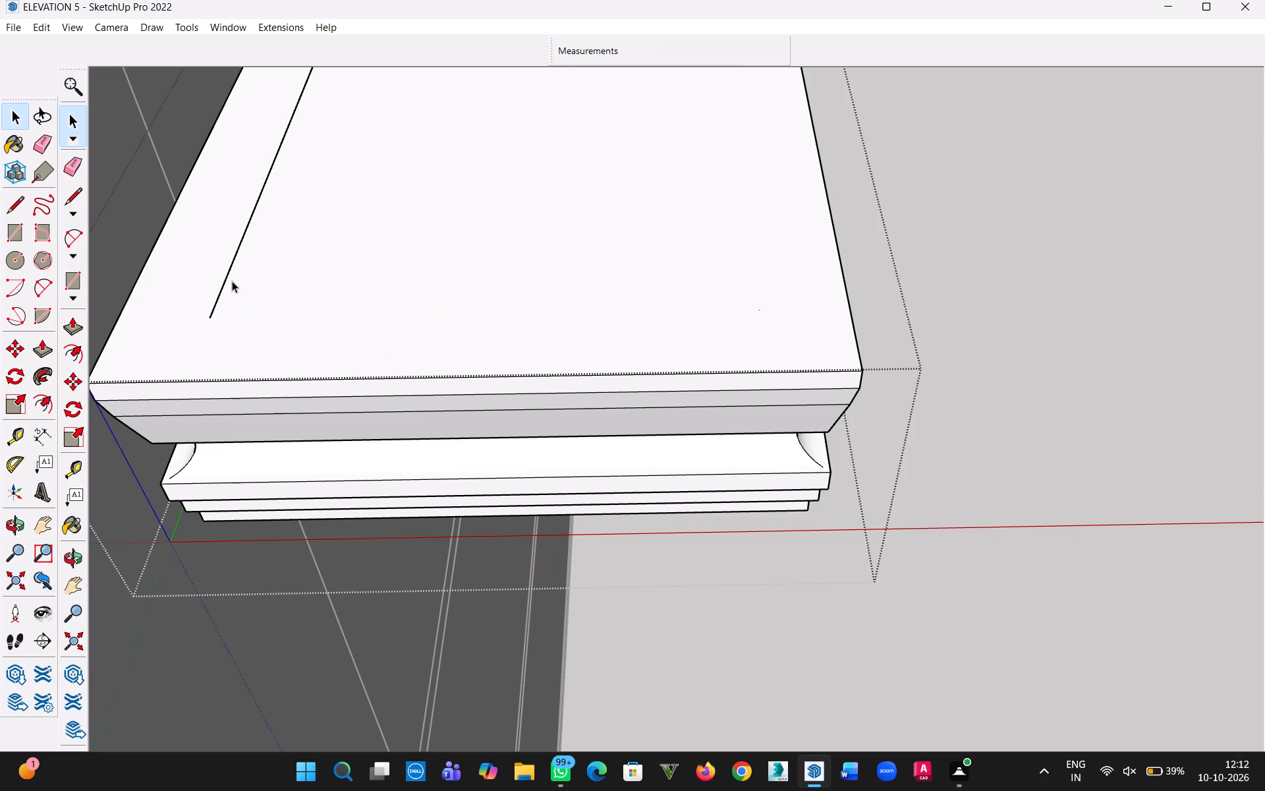
{"action": "left_click", "coordinate": [226, 279]}
{"action": "key", "text": "Delete"}
Delete the remaining short edge at the far end of the moulding's top face.
{"action": "scroll", "coordinate": [406, 272], "scroll_direction": "down", "scroll_amount": 2}
{"action": "key", "text": "h"}
{"action": "left_click_drag", "start_coordinate": [416, 271], "coordinate": [417, 272]}
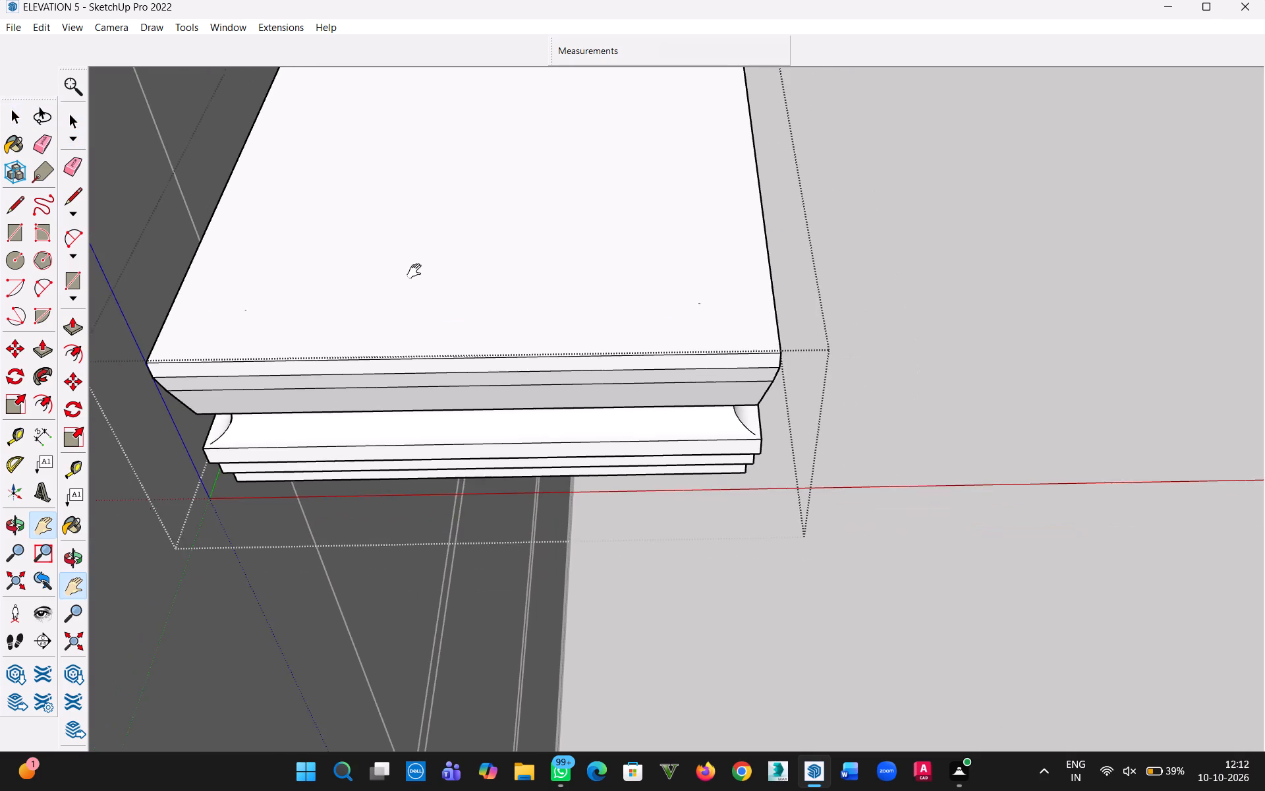
{"action": "left_click_drag", "start_coordinate": [417, 272], "coordinate": [574, 789]}
{"action": "left_click_drag", "start_coordinate": [561, 127], "coordinate": [571, 789]}
{"action": "scroll", "coordinate": [623, 259], "scroll_direction": "up", "scroll_amount": 2}
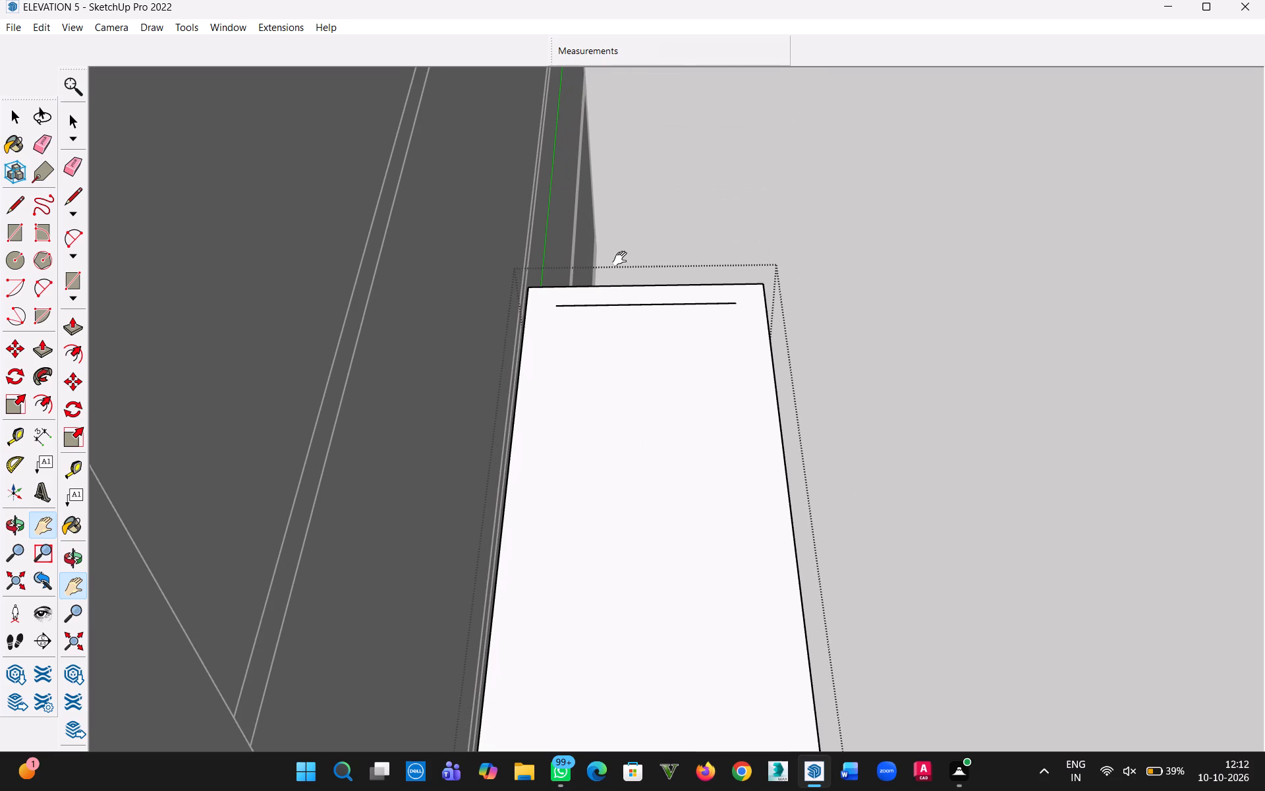
{"action": "key", "text": "Escape"}
{"action": "left_click", "coordinate": [660, 305]}
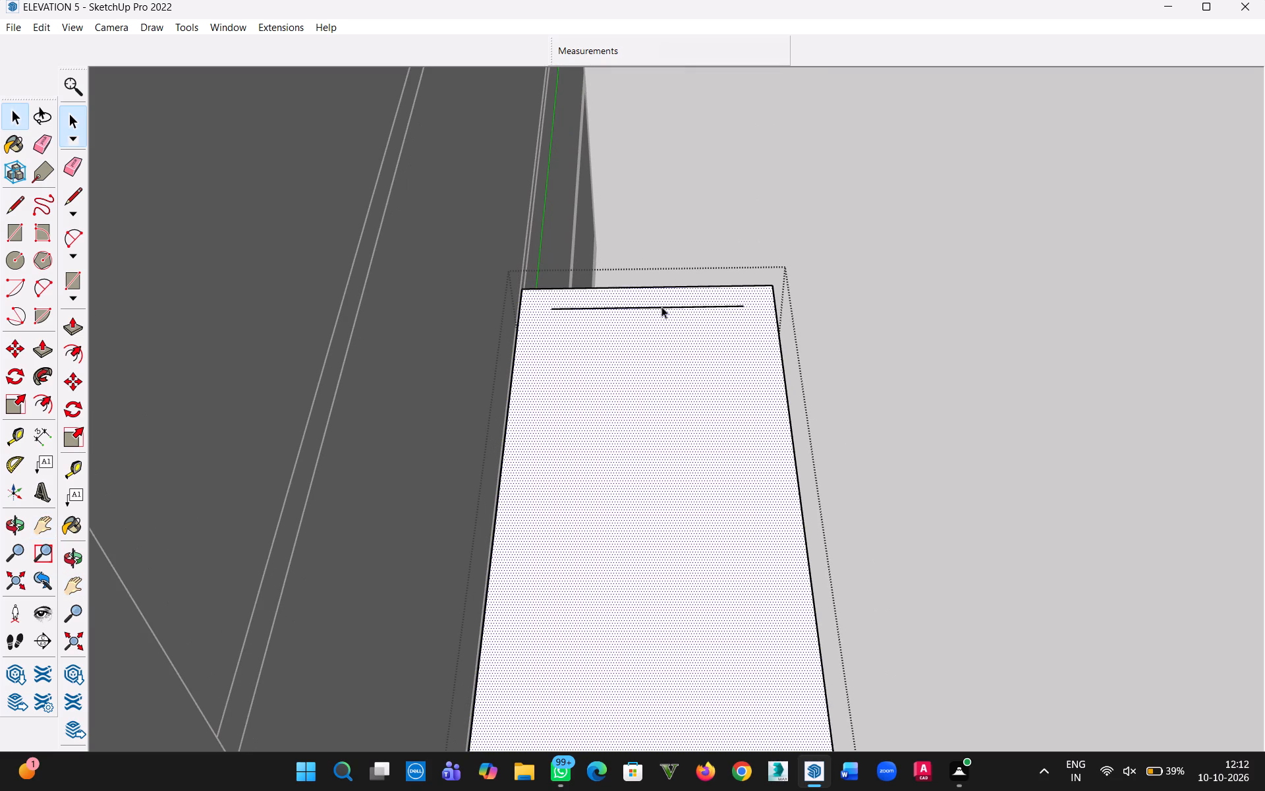
{"action": "left_click", "coordinate": [661, 307]}
{"action": "key", "text": "Delete"}
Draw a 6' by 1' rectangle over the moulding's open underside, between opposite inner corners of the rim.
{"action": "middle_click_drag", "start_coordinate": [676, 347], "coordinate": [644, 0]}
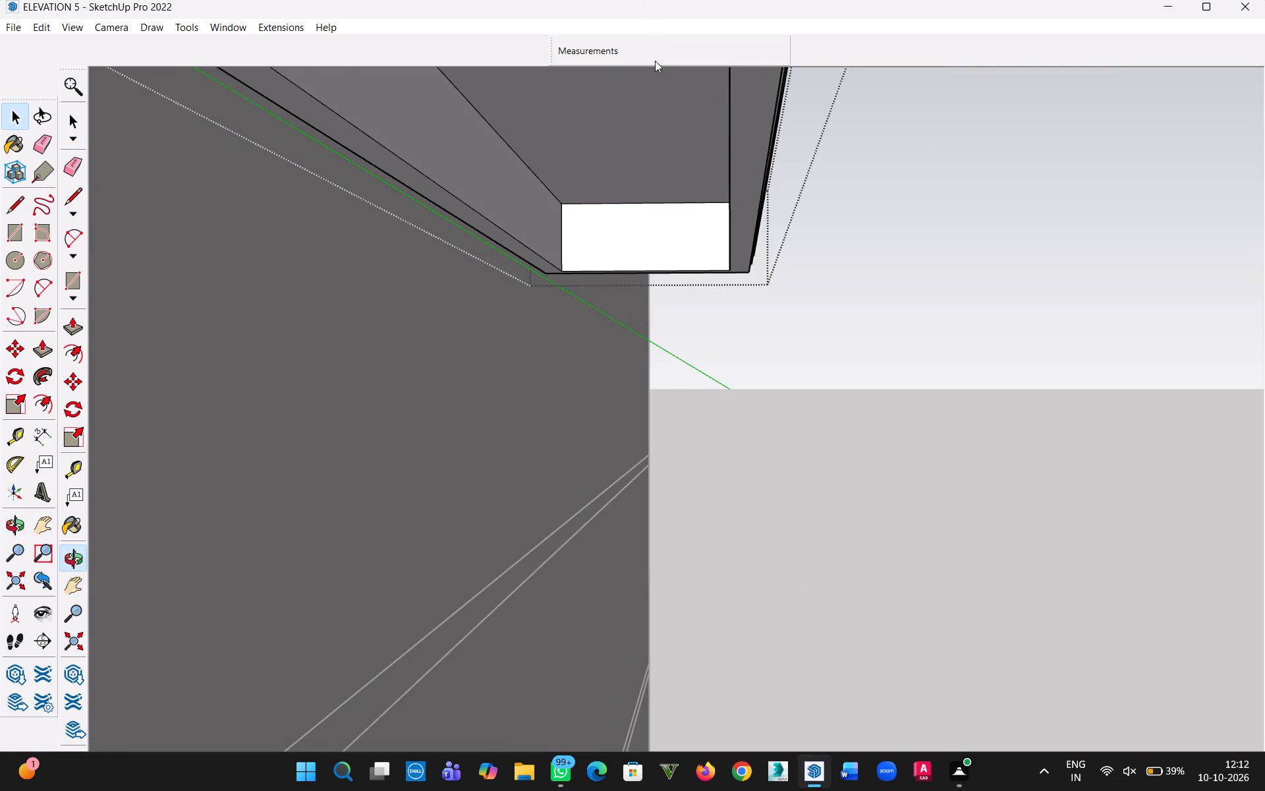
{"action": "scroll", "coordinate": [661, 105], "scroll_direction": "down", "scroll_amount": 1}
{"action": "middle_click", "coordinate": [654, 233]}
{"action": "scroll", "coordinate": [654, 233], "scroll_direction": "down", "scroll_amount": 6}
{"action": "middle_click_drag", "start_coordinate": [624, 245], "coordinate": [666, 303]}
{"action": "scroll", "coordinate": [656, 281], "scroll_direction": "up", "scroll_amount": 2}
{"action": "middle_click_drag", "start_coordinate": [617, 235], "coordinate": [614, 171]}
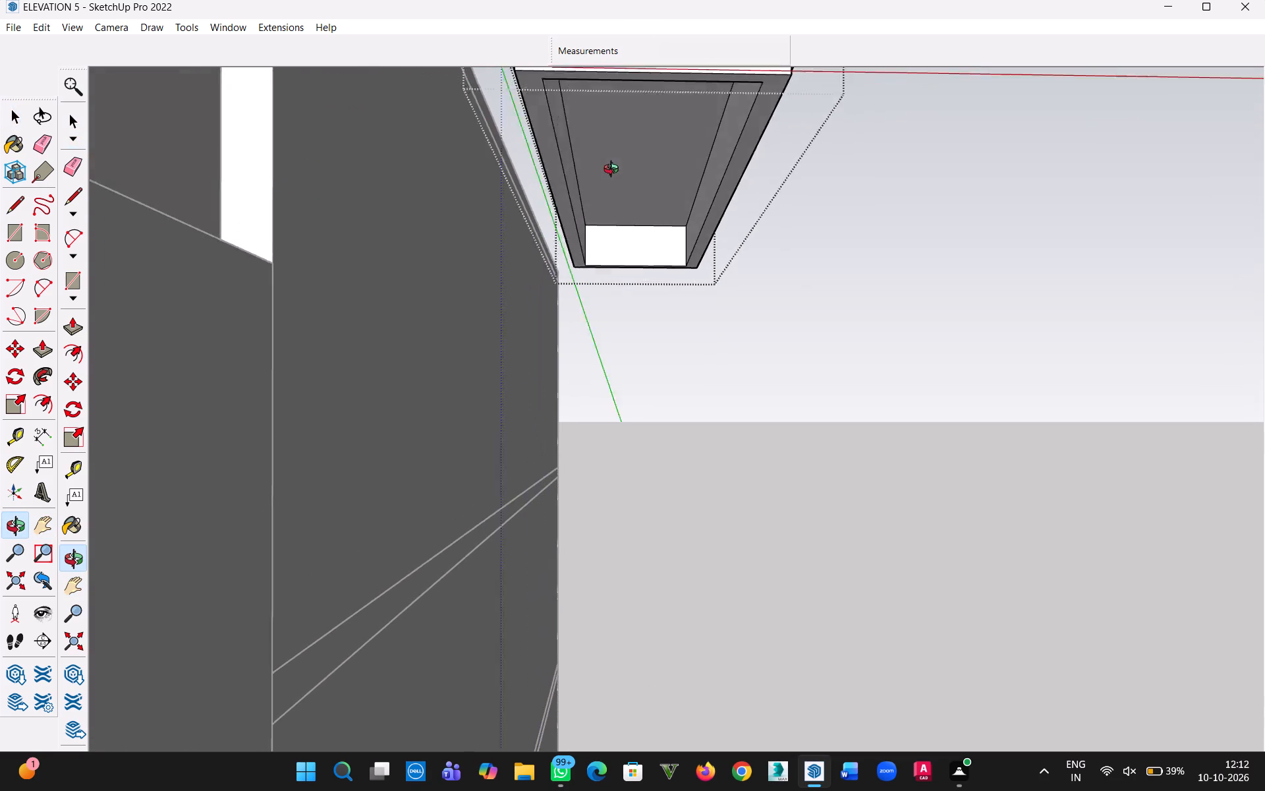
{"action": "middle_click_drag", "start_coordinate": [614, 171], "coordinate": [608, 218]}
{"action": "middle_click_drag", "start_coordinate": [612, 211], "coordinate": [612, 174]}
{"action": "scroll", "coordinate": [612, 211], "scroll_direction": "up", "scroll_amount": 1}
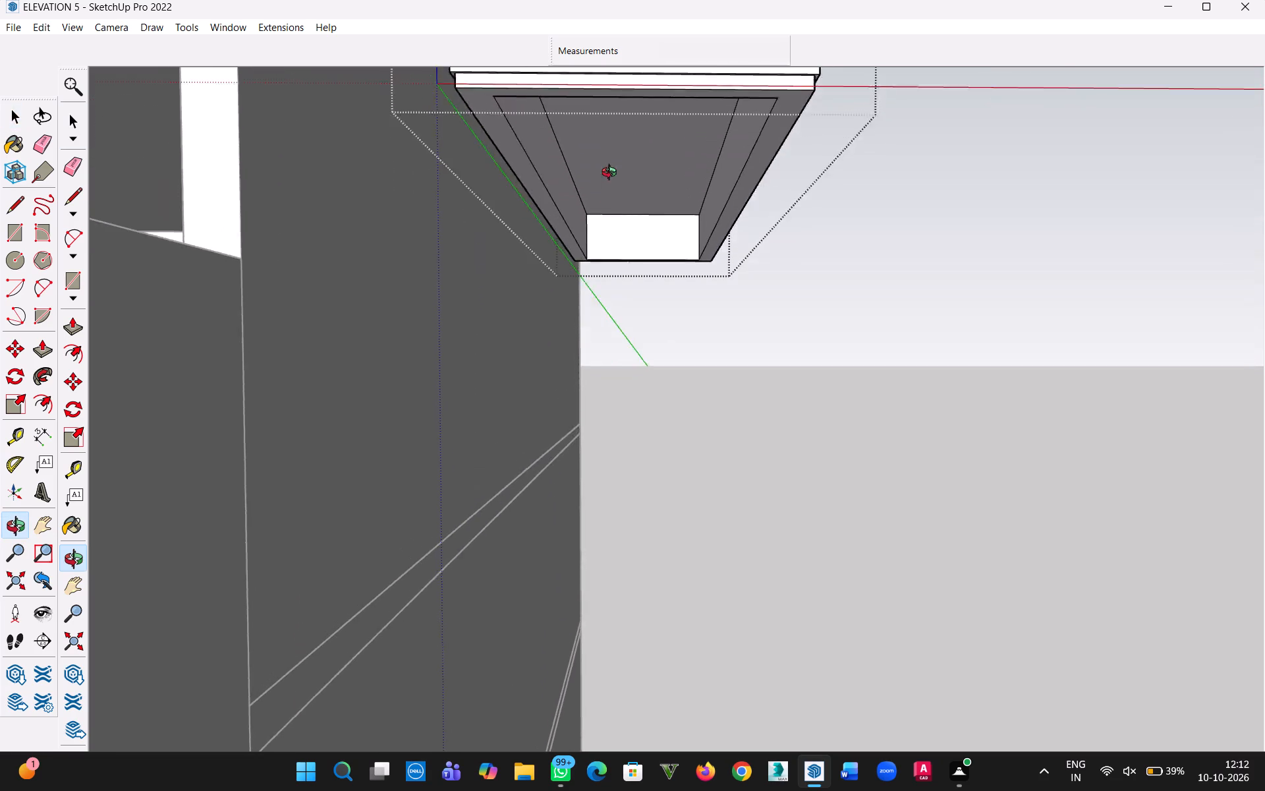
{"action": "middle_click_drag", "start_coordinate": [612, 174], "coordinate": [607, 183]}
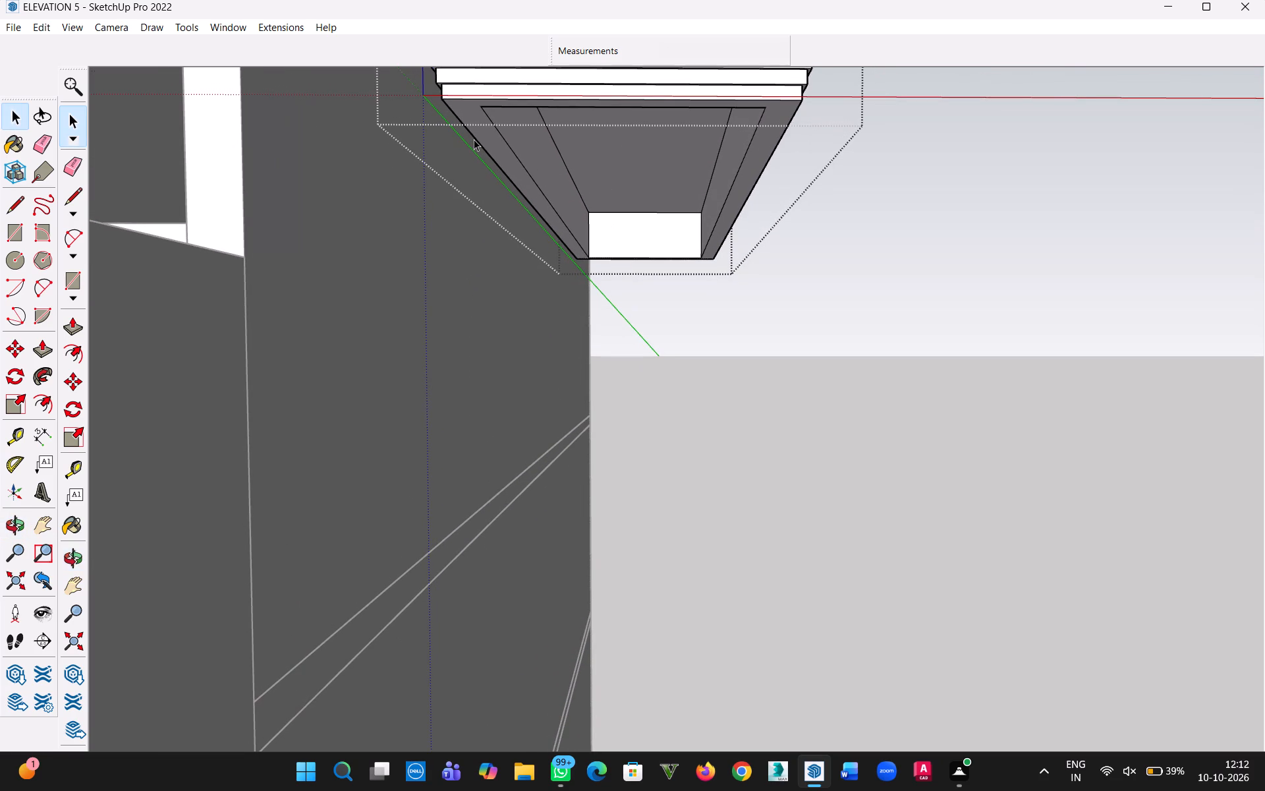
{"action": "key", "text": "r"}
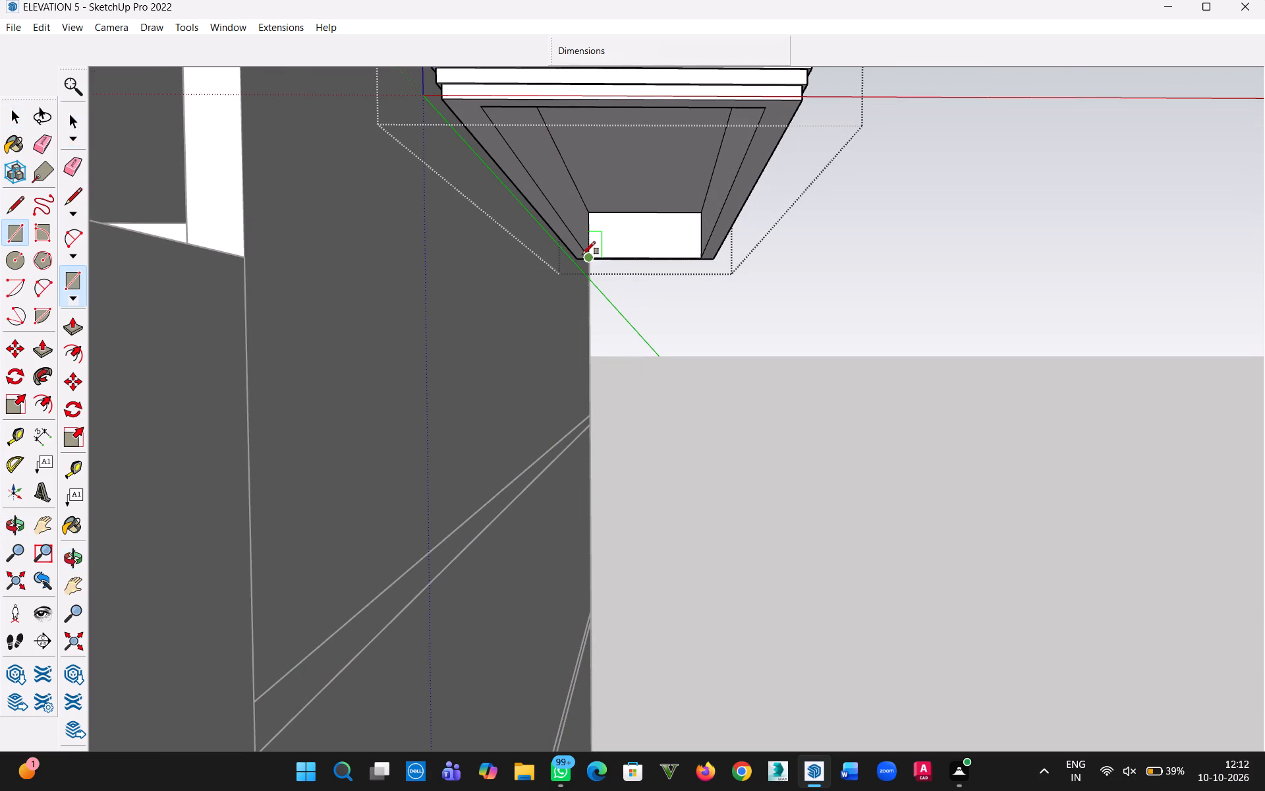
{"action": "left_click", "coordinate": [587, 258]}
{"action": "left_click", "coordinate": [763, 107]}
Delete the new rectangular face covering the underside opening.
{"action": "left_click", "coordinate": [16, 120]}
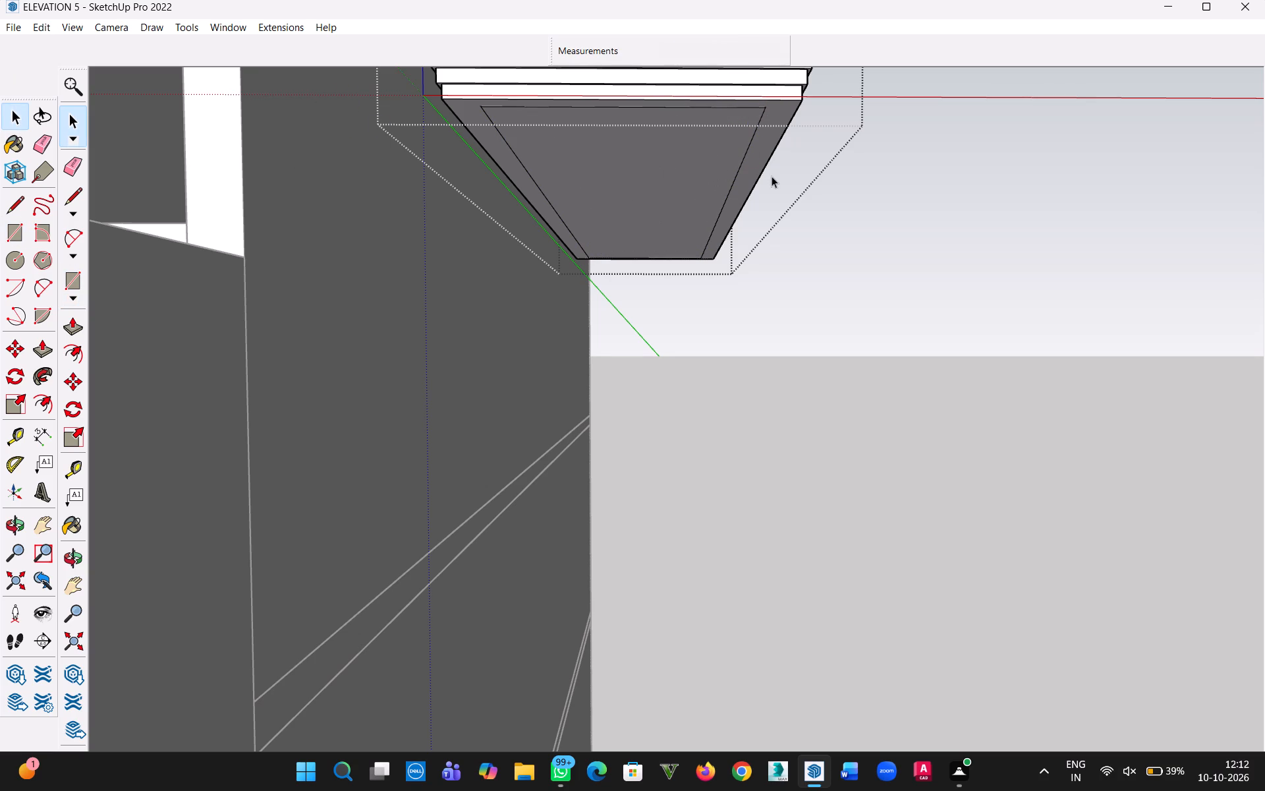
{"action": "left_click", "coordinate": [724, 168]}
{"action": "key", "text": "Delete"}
Push/pull the moulding's bottom rim face downward by 0.5".
{"action": "left_click", "coordinate": [746, 180]}
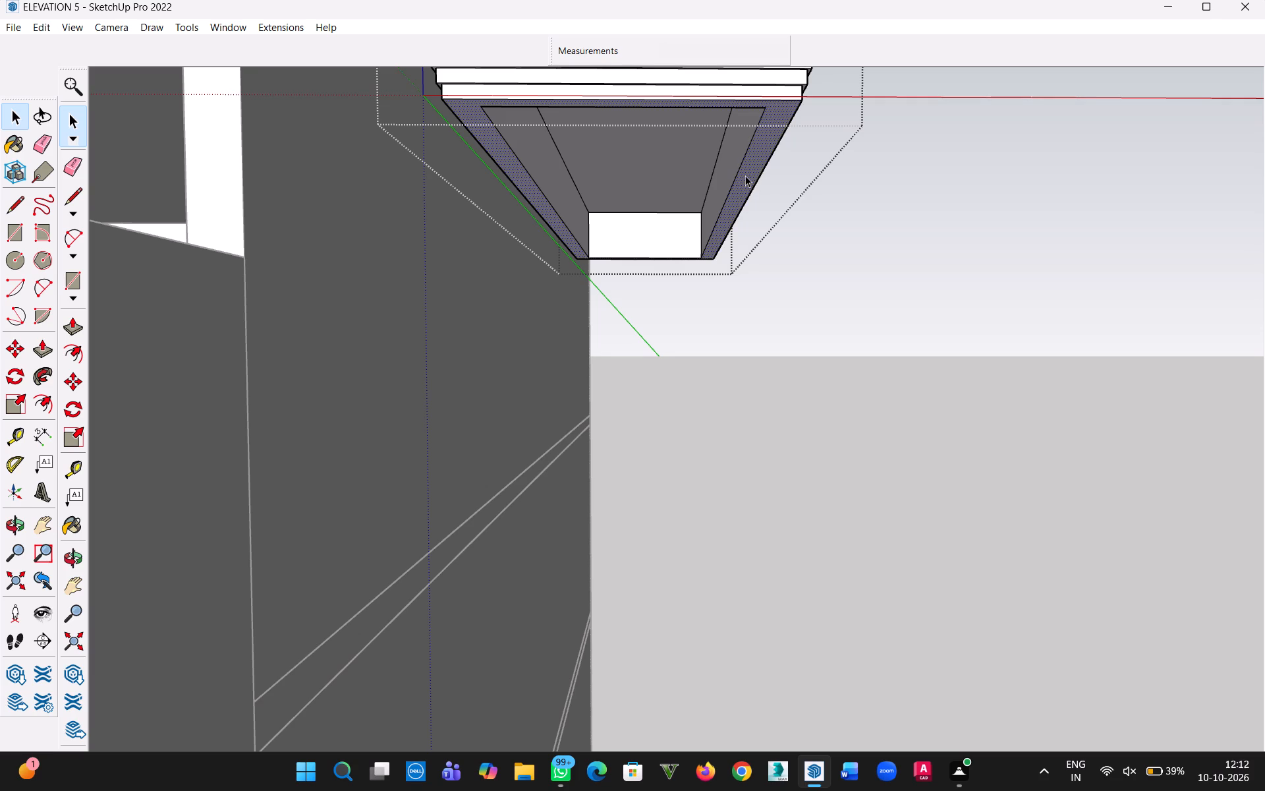
{"action": "key", "text": "p"}
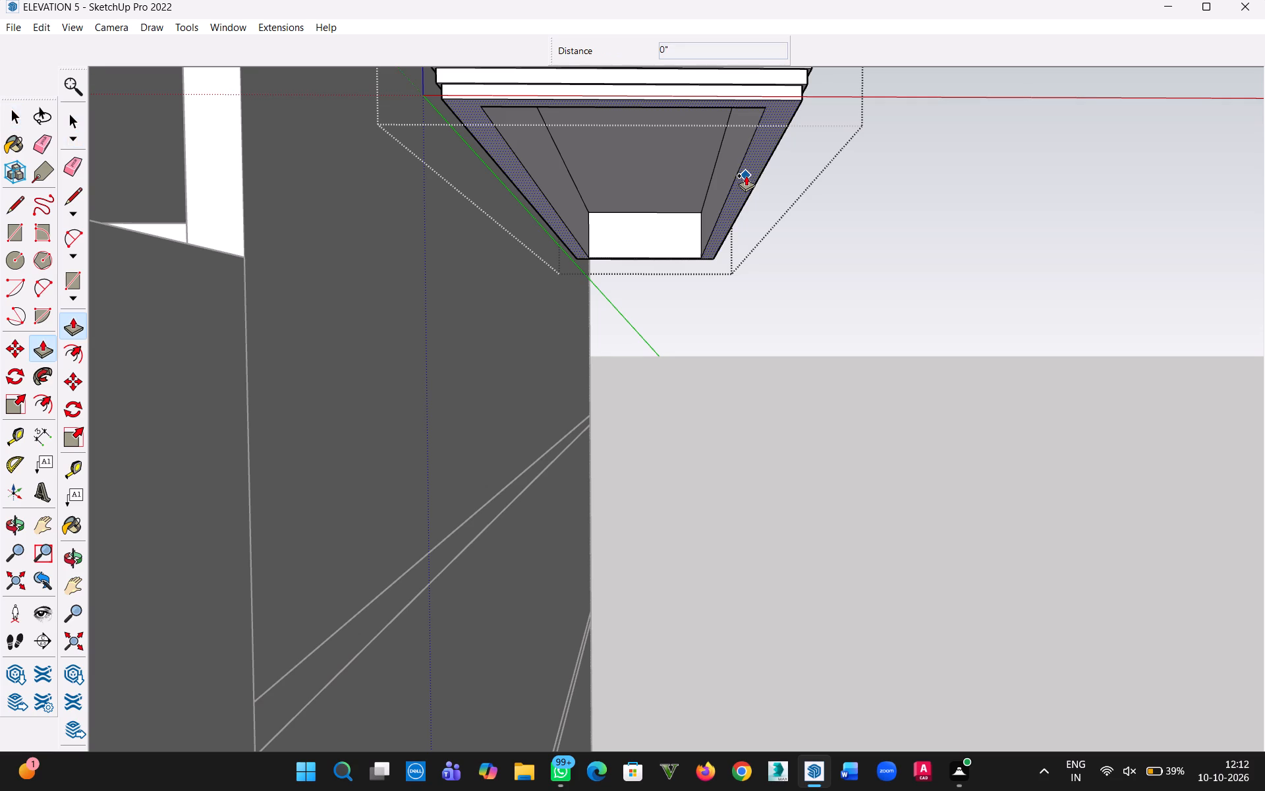
{"action": "left_click", "coordinate": [746, 175]}
{"action": "type", "text": "0.5"}
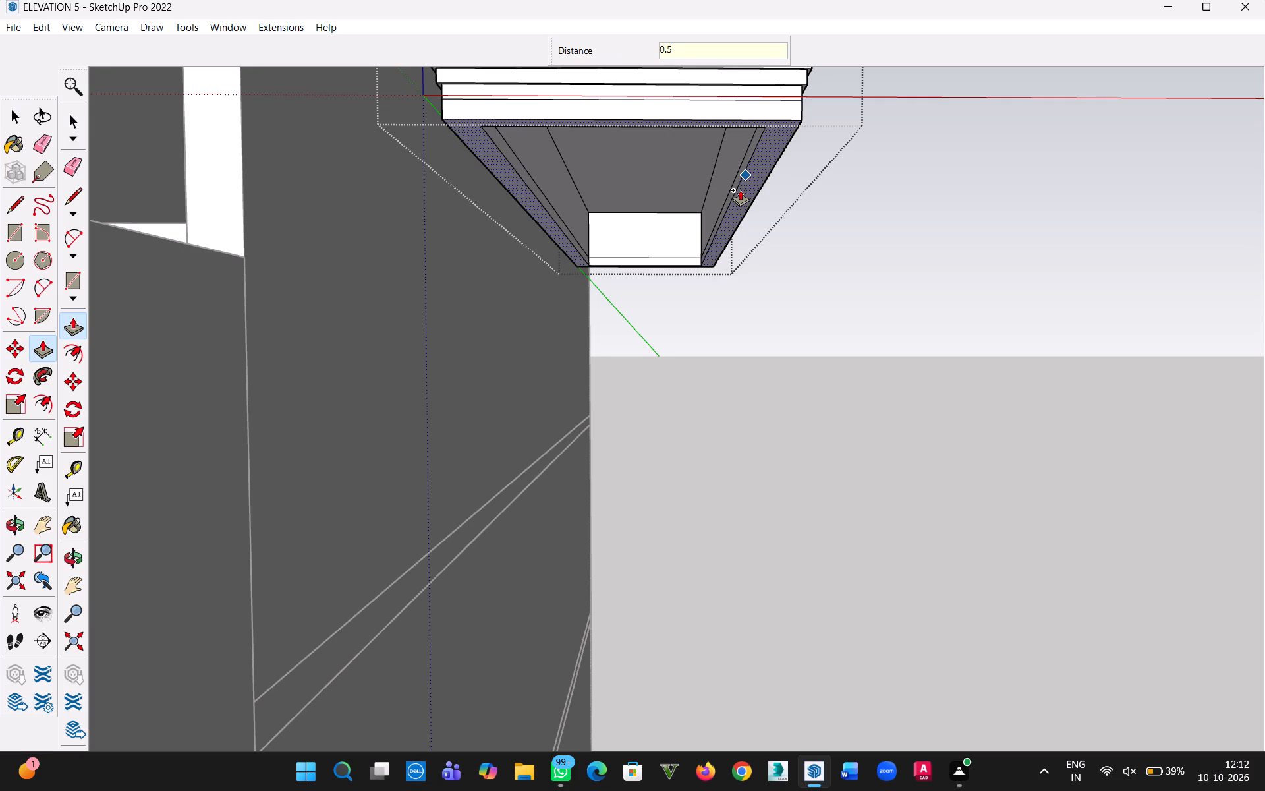
{"action": "key", "text": "shift+quotedbl"}
{"action": "key", "text": "Return"}
Measure the width of the underside rim from the opening's long inner edge to the moulding's outer edge.
{"action": "scroll", "coordinate": [740, 190], "scroll_direction": "up", "scroll_amount": 3}
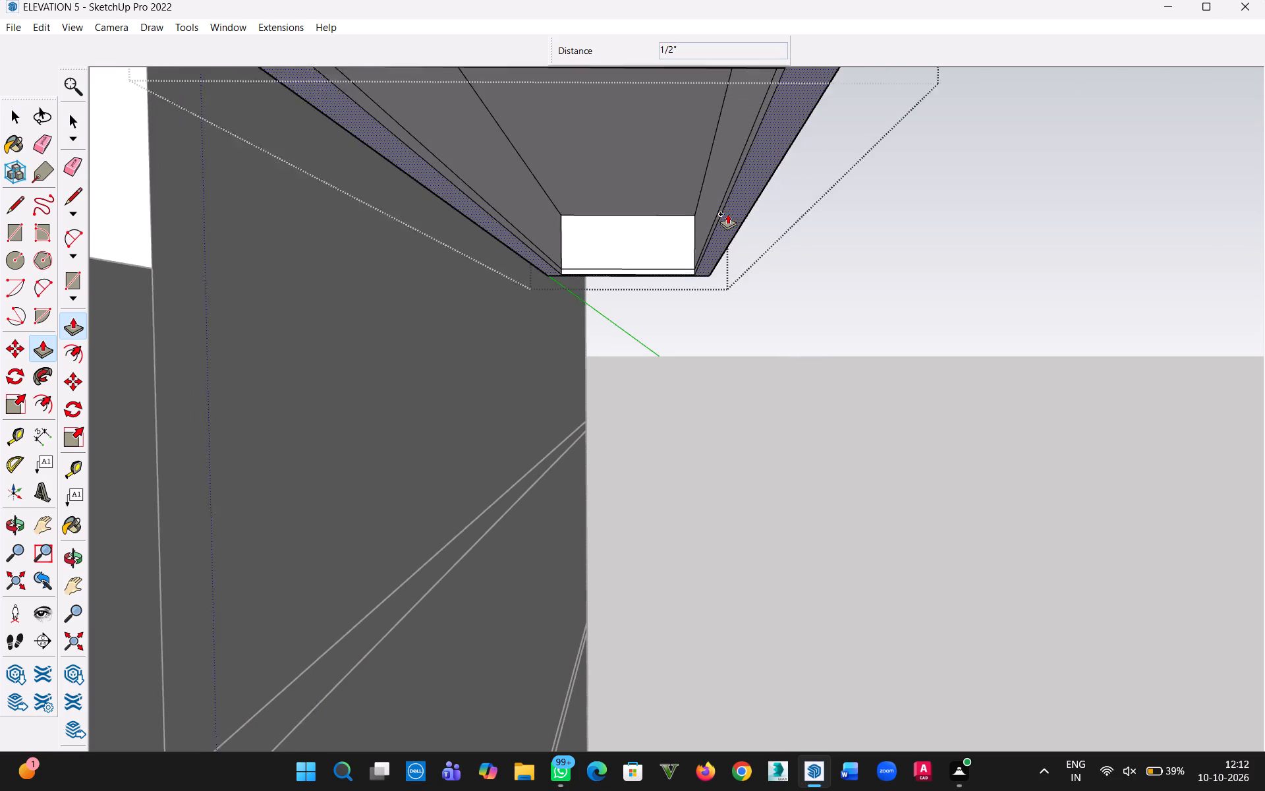
{"action": "scroll", "coordinate": [727, 214], "scroll_direction": "up", "scroll_amount": 2}
{"action": "middle_click_drag", "start_coordinate": [723, 204], "coordinate": [770, 250]}
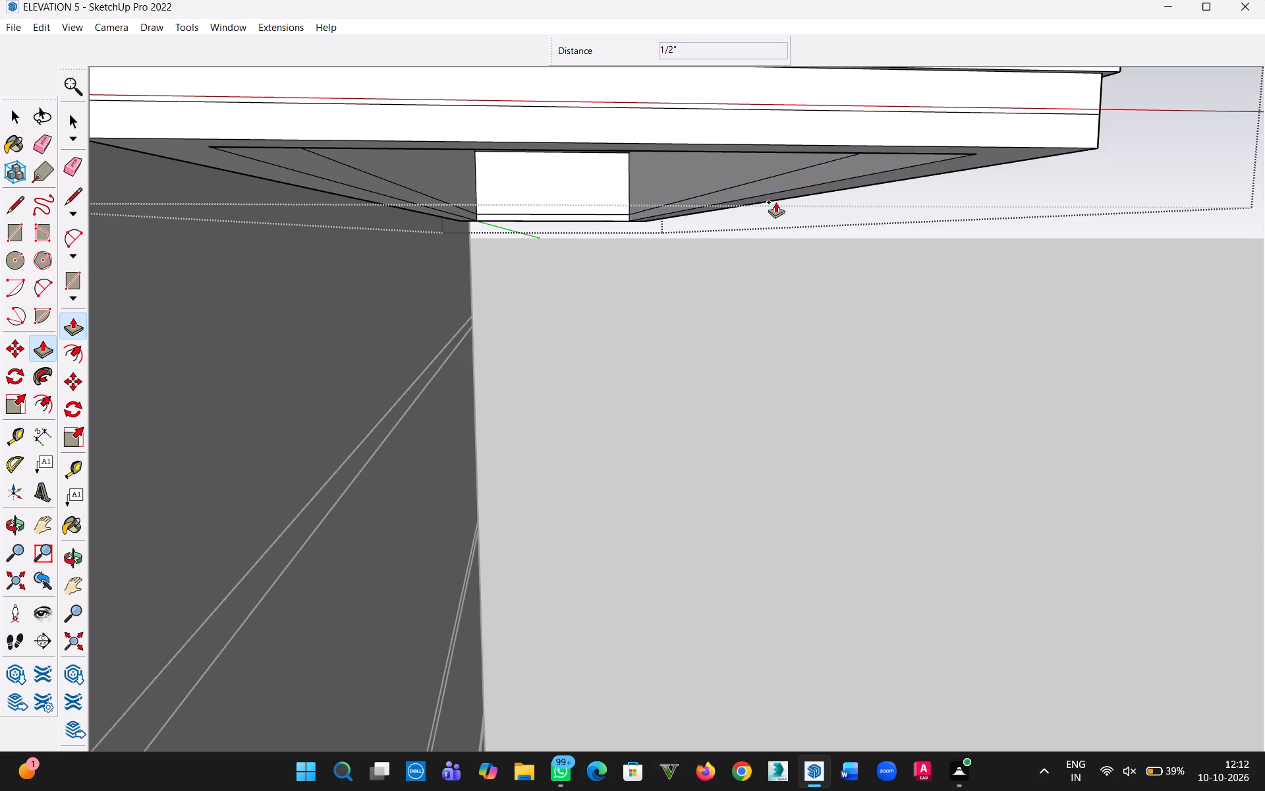
{"action": "middle_click_drag", "start_coordinate": [783, 202], "coordinate": [782, 208]}
{"action": "scroll", "coordinate": [781, 291], "scroll_direction": "down", "scroll_amount": 1}
{"action": "middle_click_drag", "start_coordinate": [785, 339], "coordinate": [785, 334]}
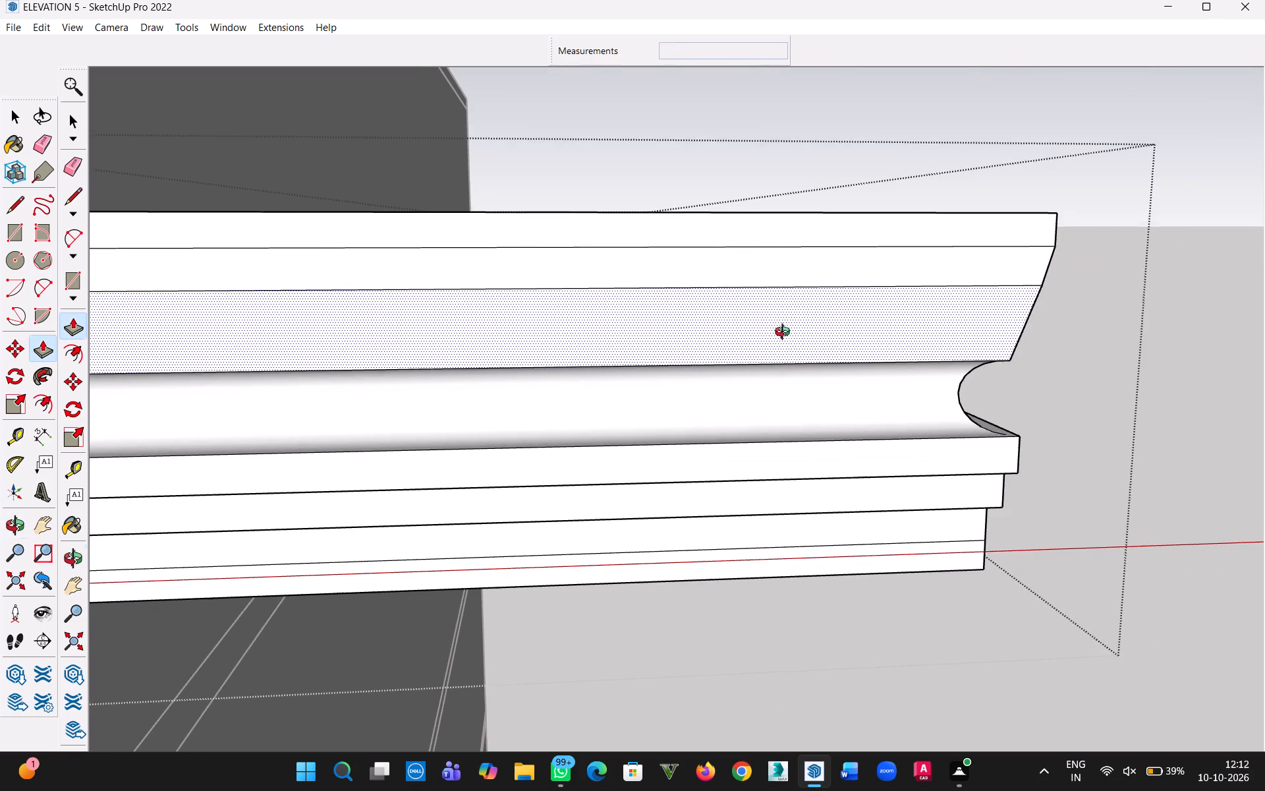
{"action": "middle_click_drag", "start_coordinate": [785, 334], "coordinate": [770, 62]}
{"action": "middle_click_drag", "start_coordinate": [886, 532], "coordinate": [873, 451]}
{"action": "key", "text": "t"}
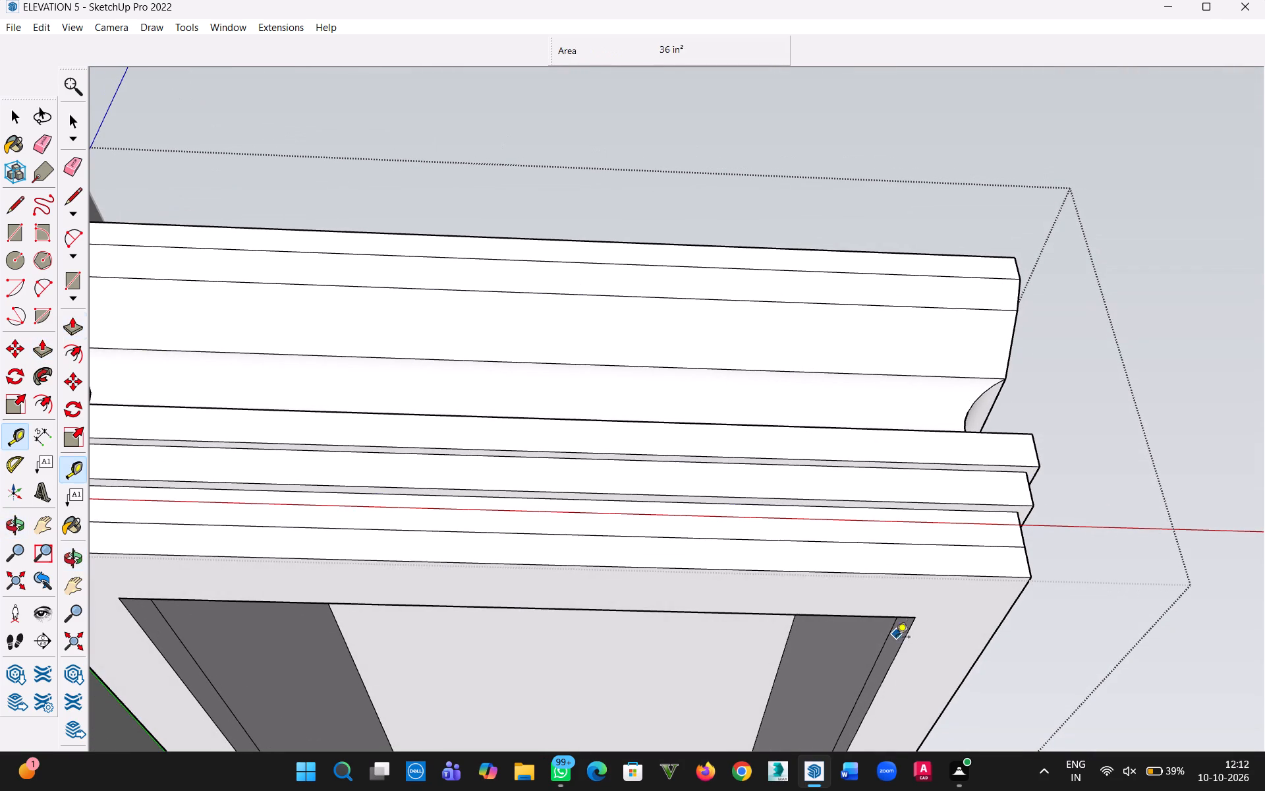
{"action": "left_click", "coordinate": [900, 657]}
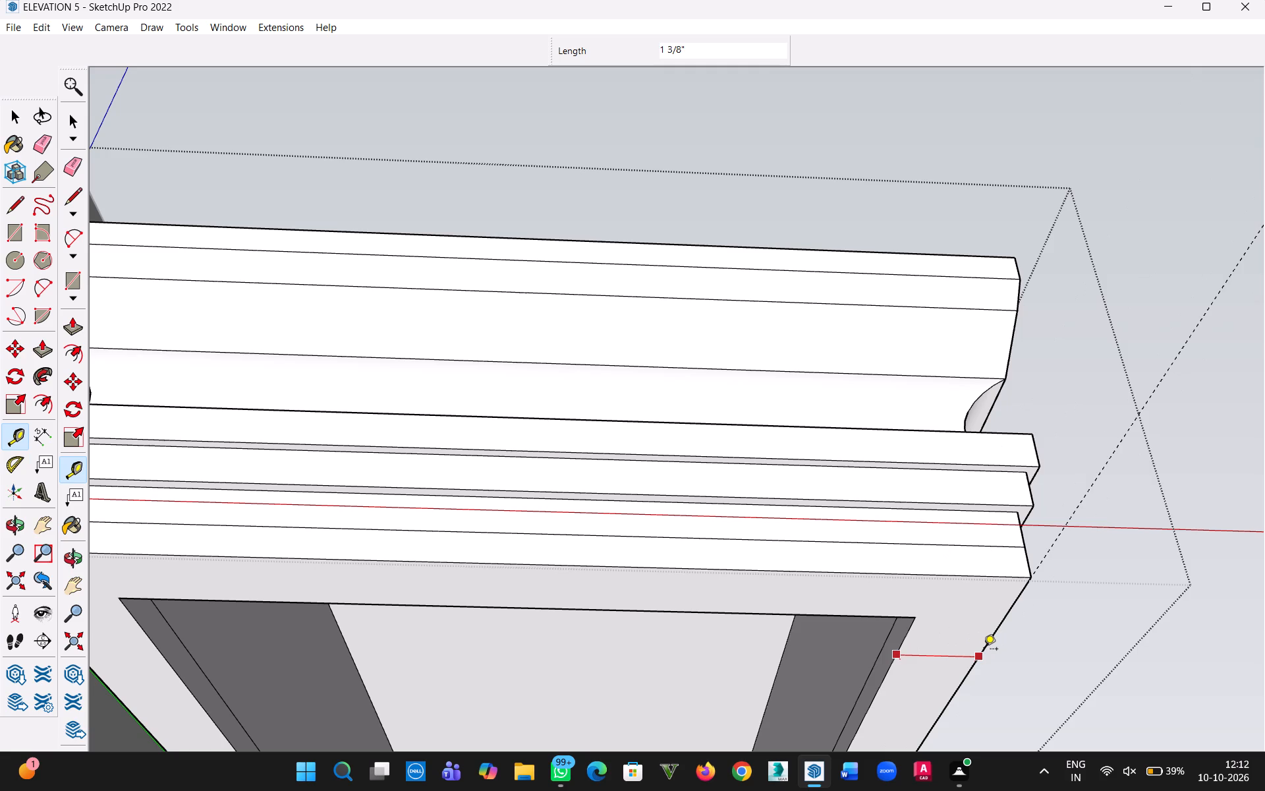
{"action": "key", "text": "Escape"}
Push/pull the long inner side face of the new bottom band 1' across the opening to the opposite inner edge, closing the underside.
{"action": "scroll", "coordinate": [961, 644], "scroll_direction": "down", "scroll_amount": 7}
{"action": "middle_click_drag", "start_coordinate": [895, 616], "coordinate": [886, 589]}
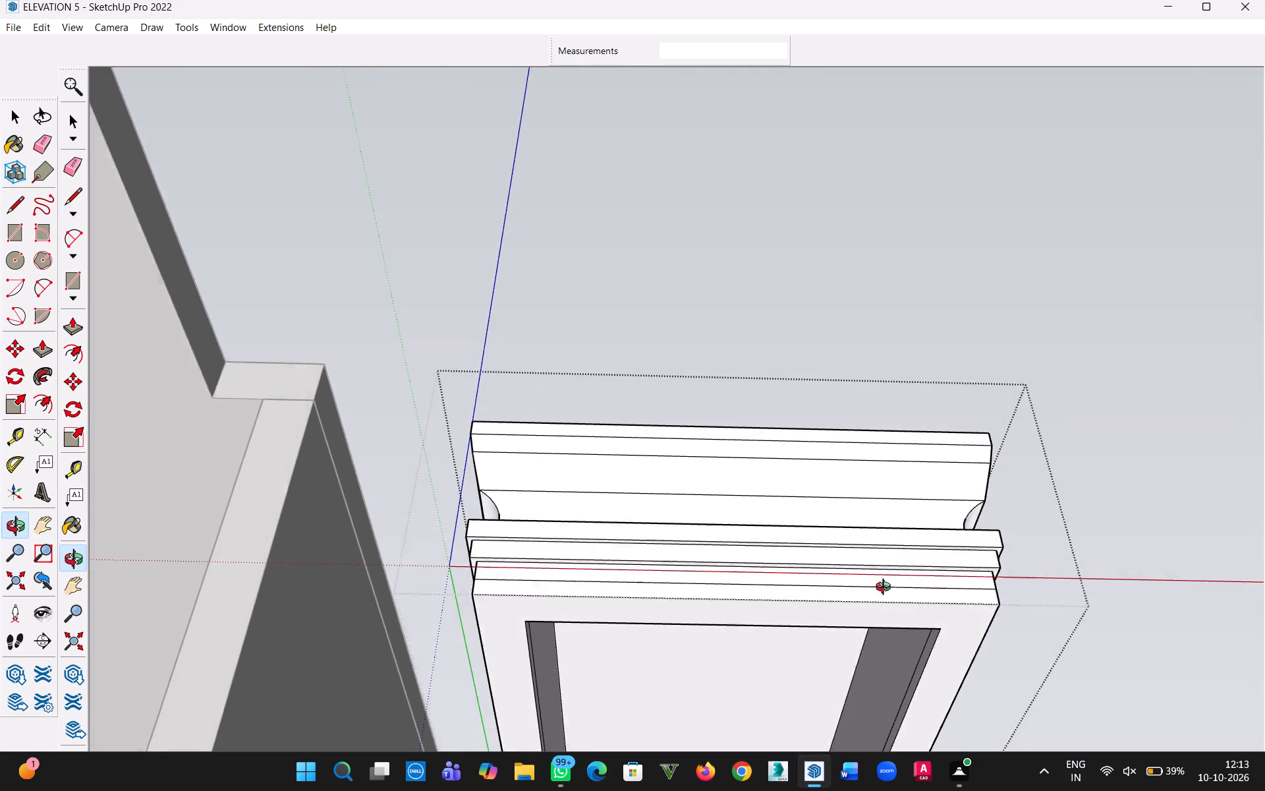
{"action": "middle_click_drag", "start_coordinate": [886, 589], "coordinate": [910, 790]}
{"action": "key", "text": "h"}
{"action": "left_click_drag", "start_coordinate": [871, 743], "coordinate": [834, 339]}
{"action": "middle_click_drag", "start_coordinate": [830, 353], "coordinate": [835, 401]}
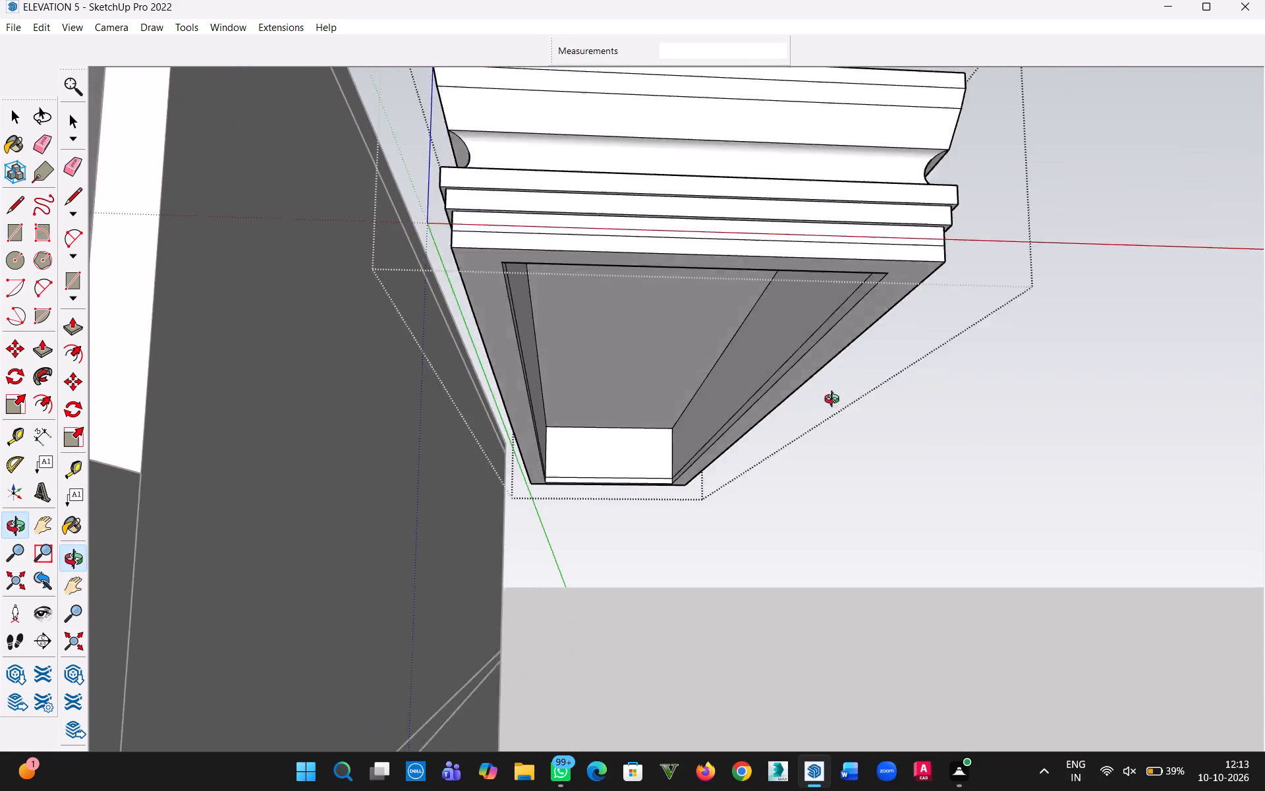
{"action": "middle_click_drag", "start_coordinate": [835, 401], "coordinate": [833, 417]}
{"action": "key", "text": "Escape"}
{"action": "key", "text": "p"}
{"action": "scroll", "coordinate": [813, 408], "scroll_direction": "up", "scroll_amount": 3}
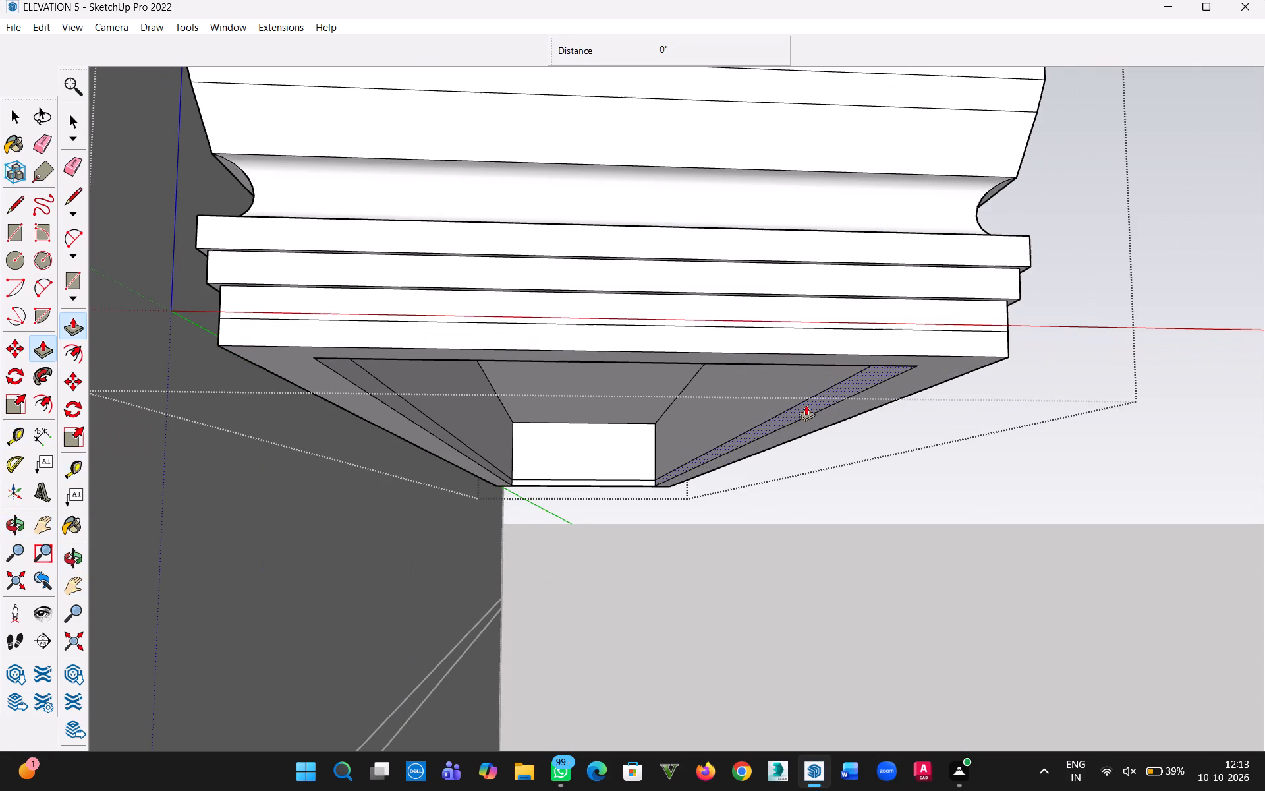
{"action": "left_click", "coordinate": [793, 413]}
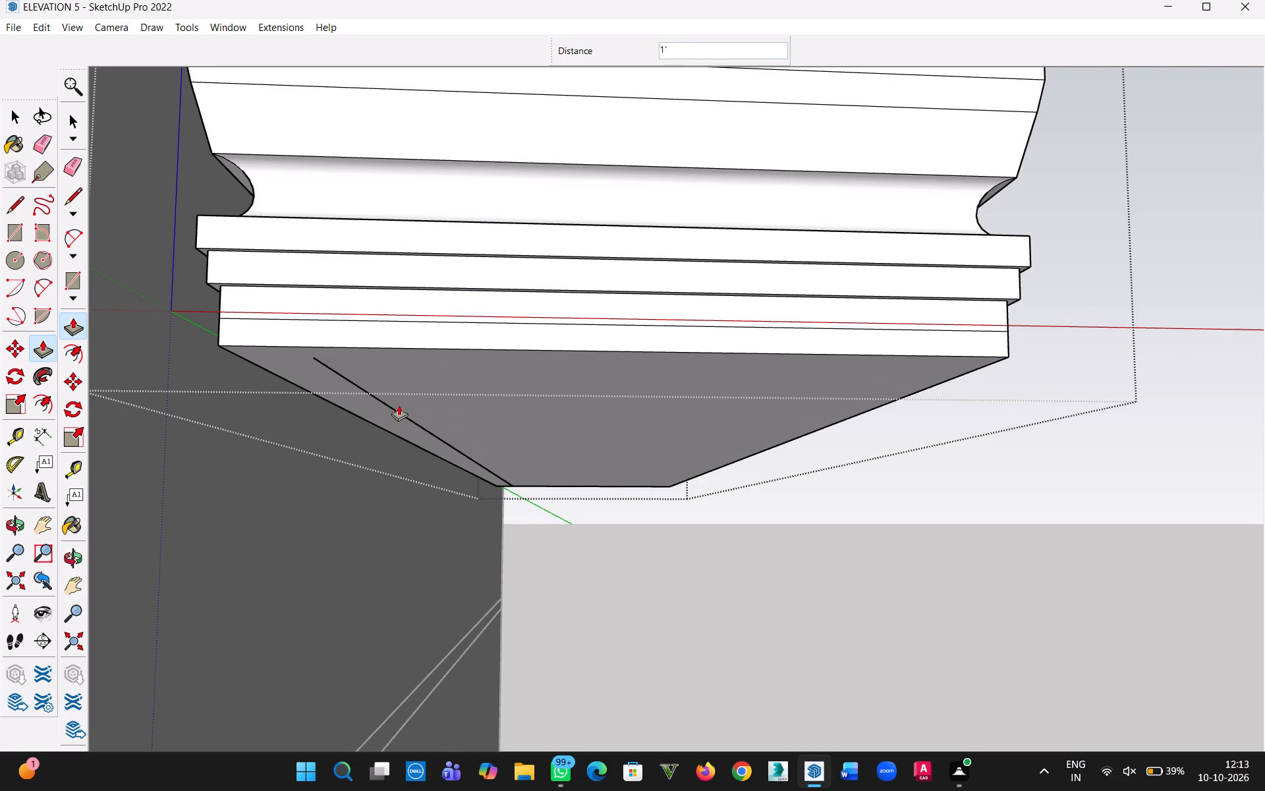
{"action": "middle_click_drag", "start_coordinate": [439, 410], "coordinate": [457, 386]}
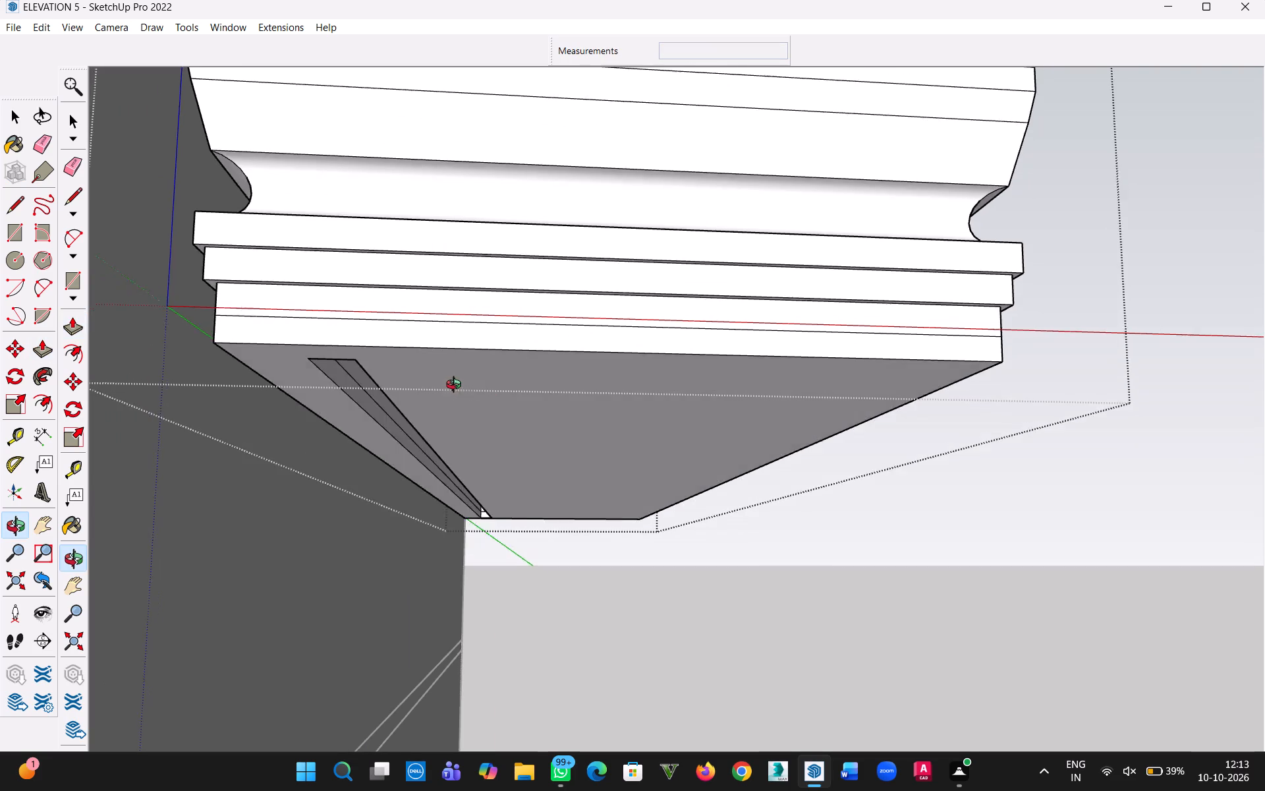
{"action": "middle_click_drag", "start_coordinate": [457, 386], "coordinate": [507, 295]}
{"action": "left_click", "coordinate": [308, 372]}
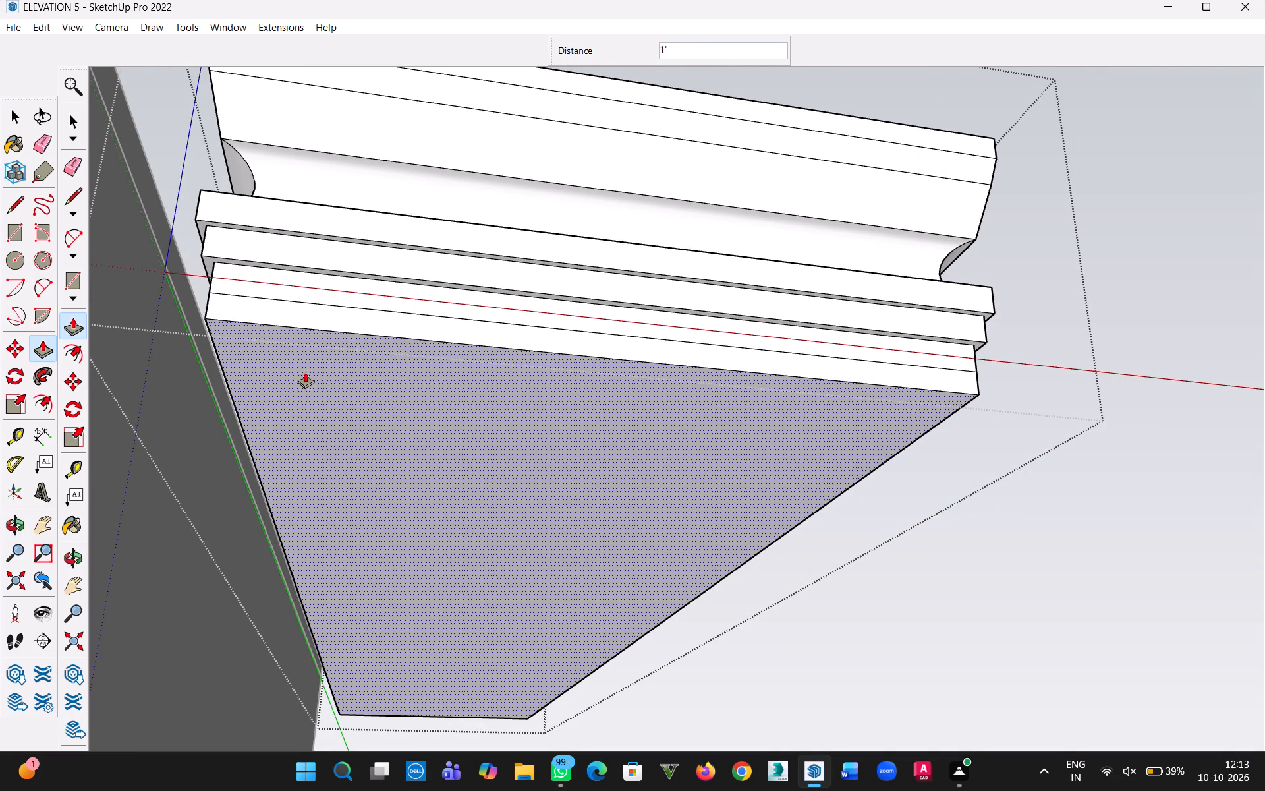
{"action": "left_click", "coordinate": [21, 115]}
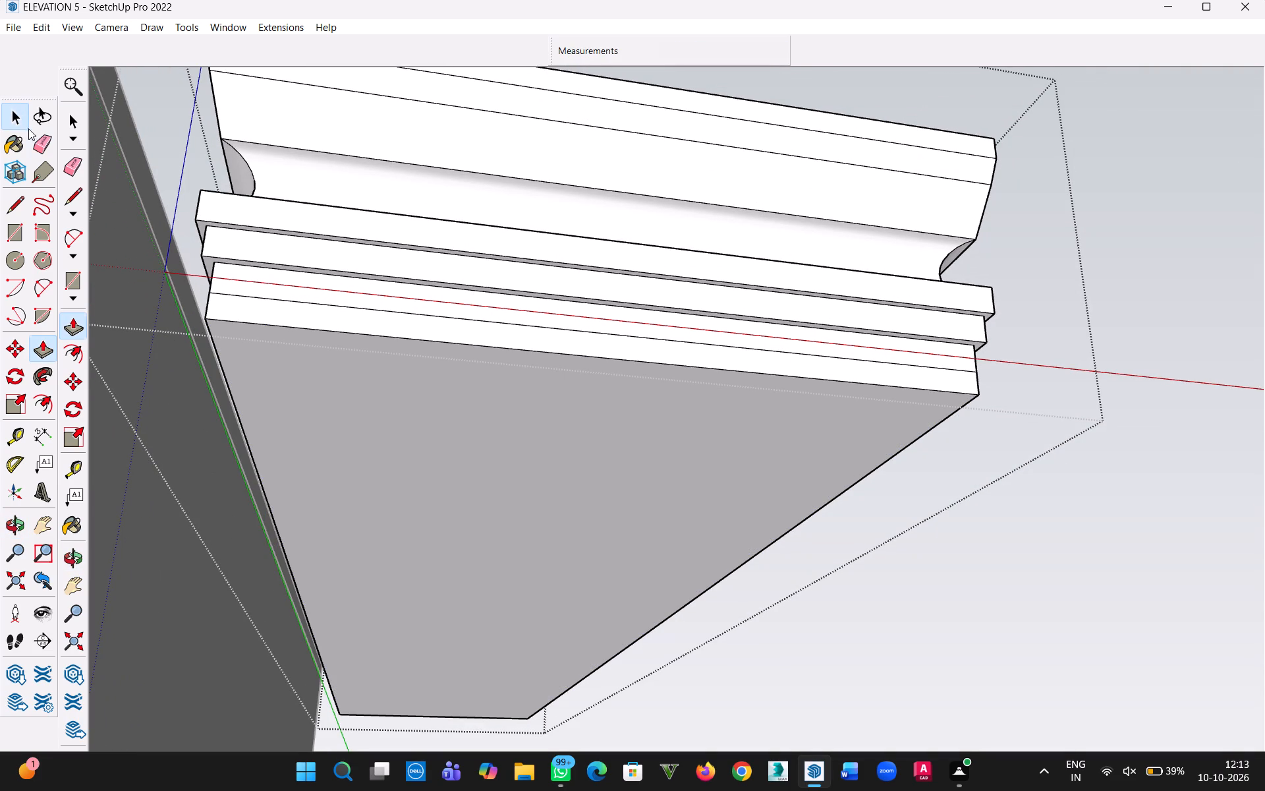
Start a tape measure guide line on the closed underside, parallel to its short near edge.
{"action": "middle_click_drag", "start_coordinate": [326, 395], "coordinate": [337, 292]}
{"action": "key", "text": "t"}
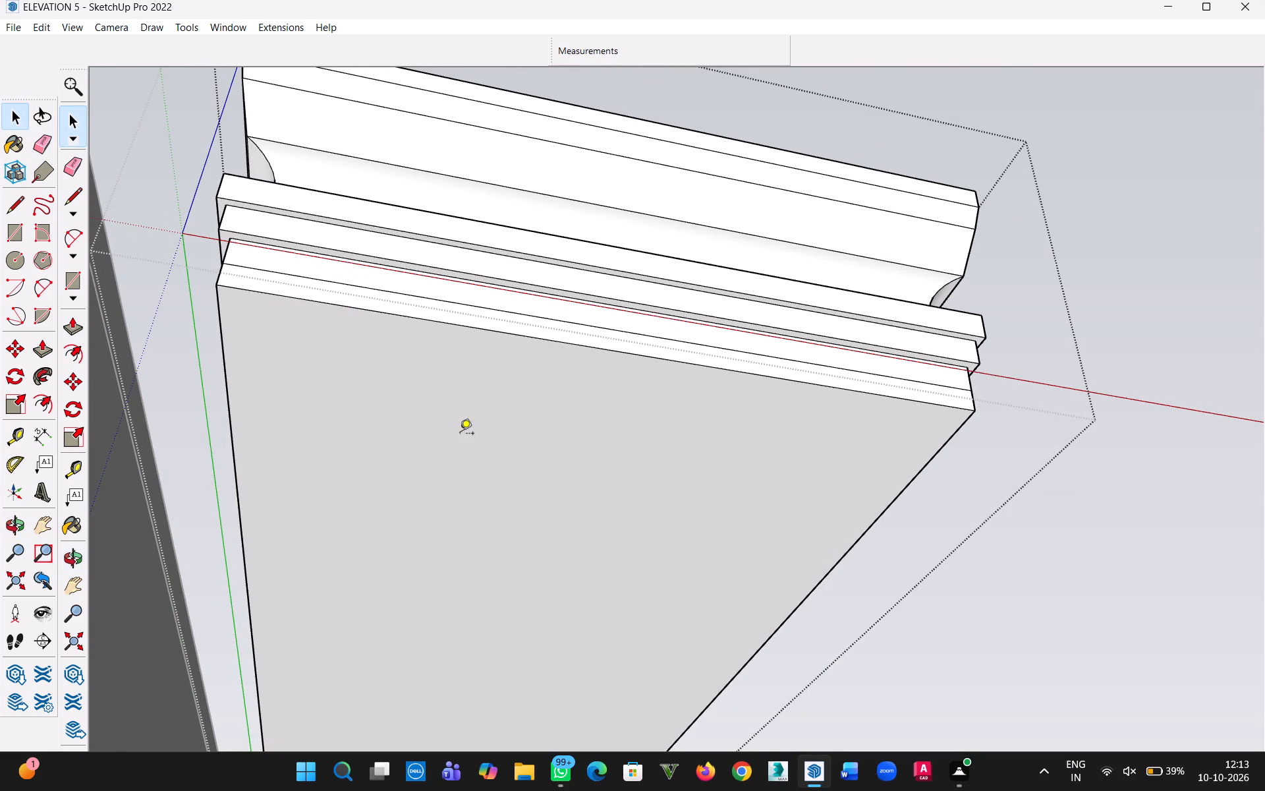
{"action": "left_click", "coordinate": [576, 348]}
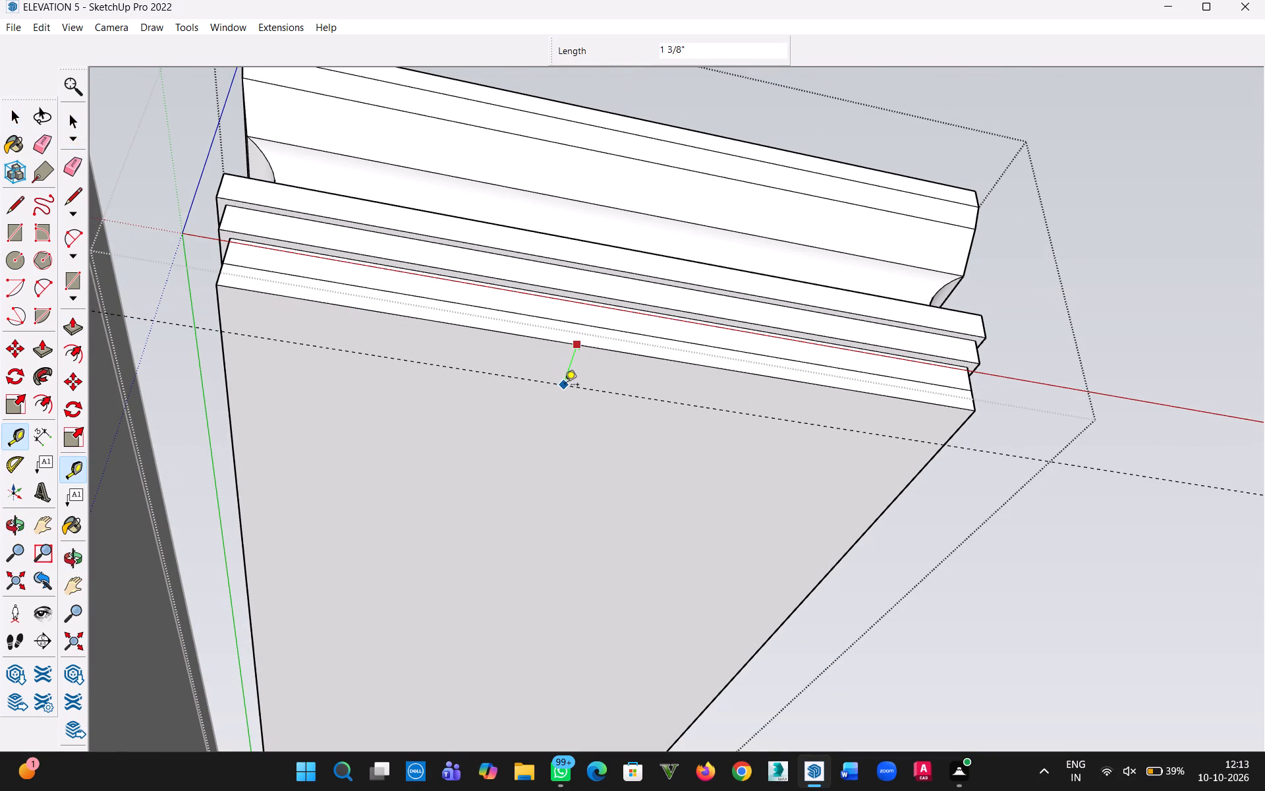
{"action": "key", "text": "1"}
{"action": "key", "text": "3"}
{"action": "key", "text": "BackSpace"}
{"action": "key", "text": "BackSpace"}
{"action": "key", "text": "BackSpace"}
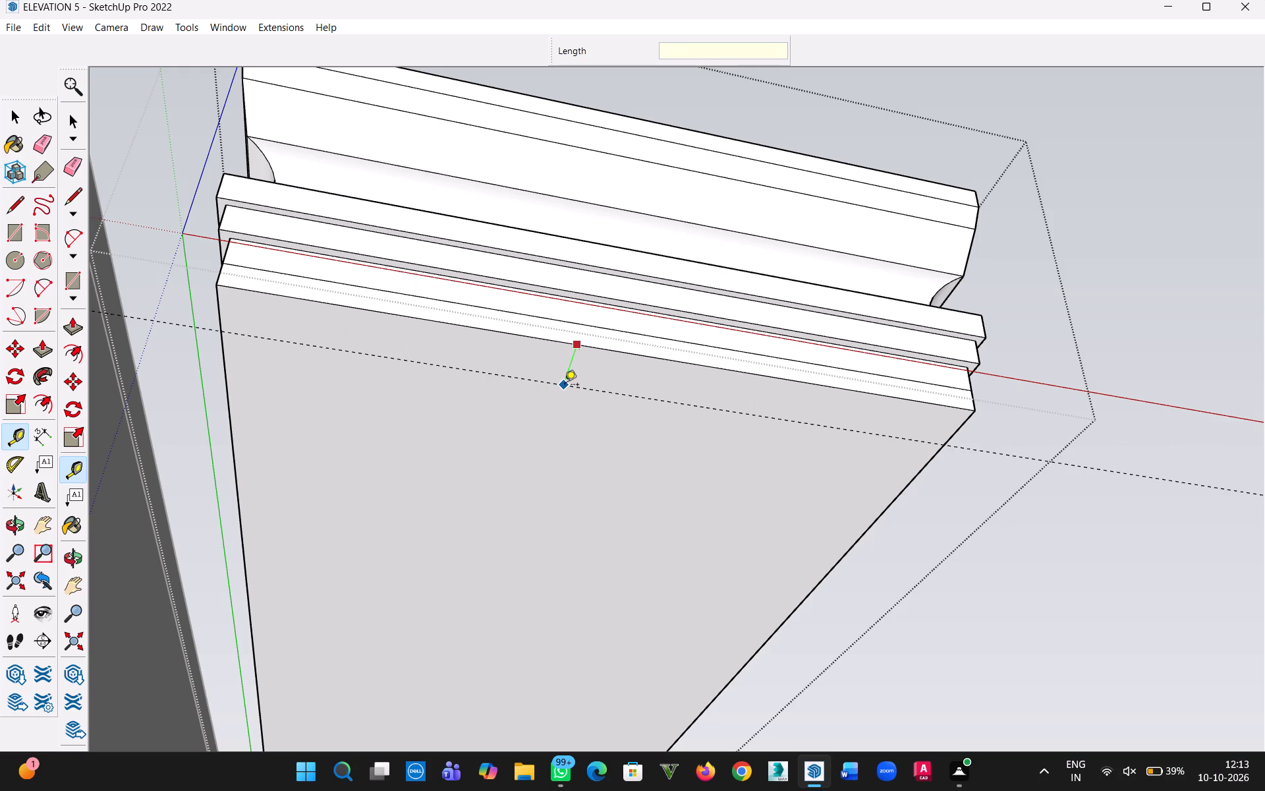
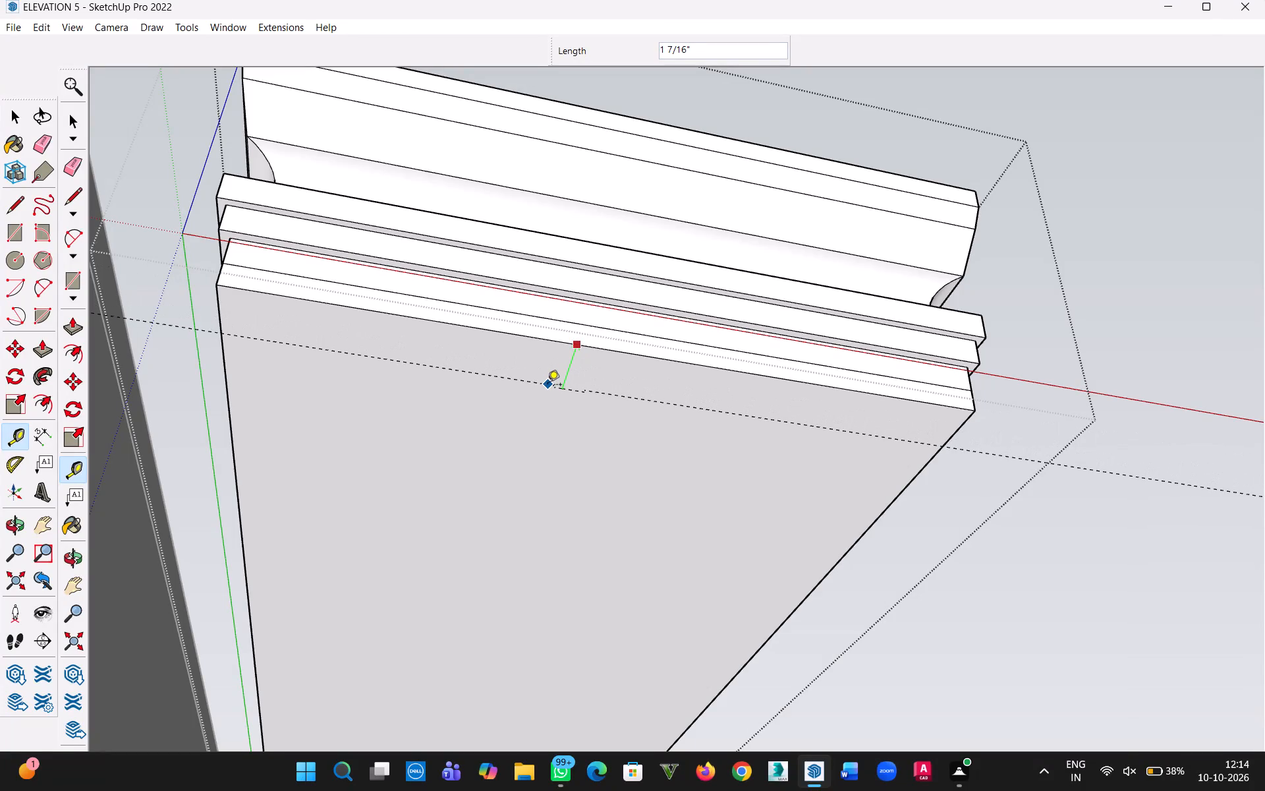
Set the guide line's offset to 1 3/8" inward from the underside's short near edge.
{"action": "key", "text": "1"}
{"action": "key", "text": "space"}
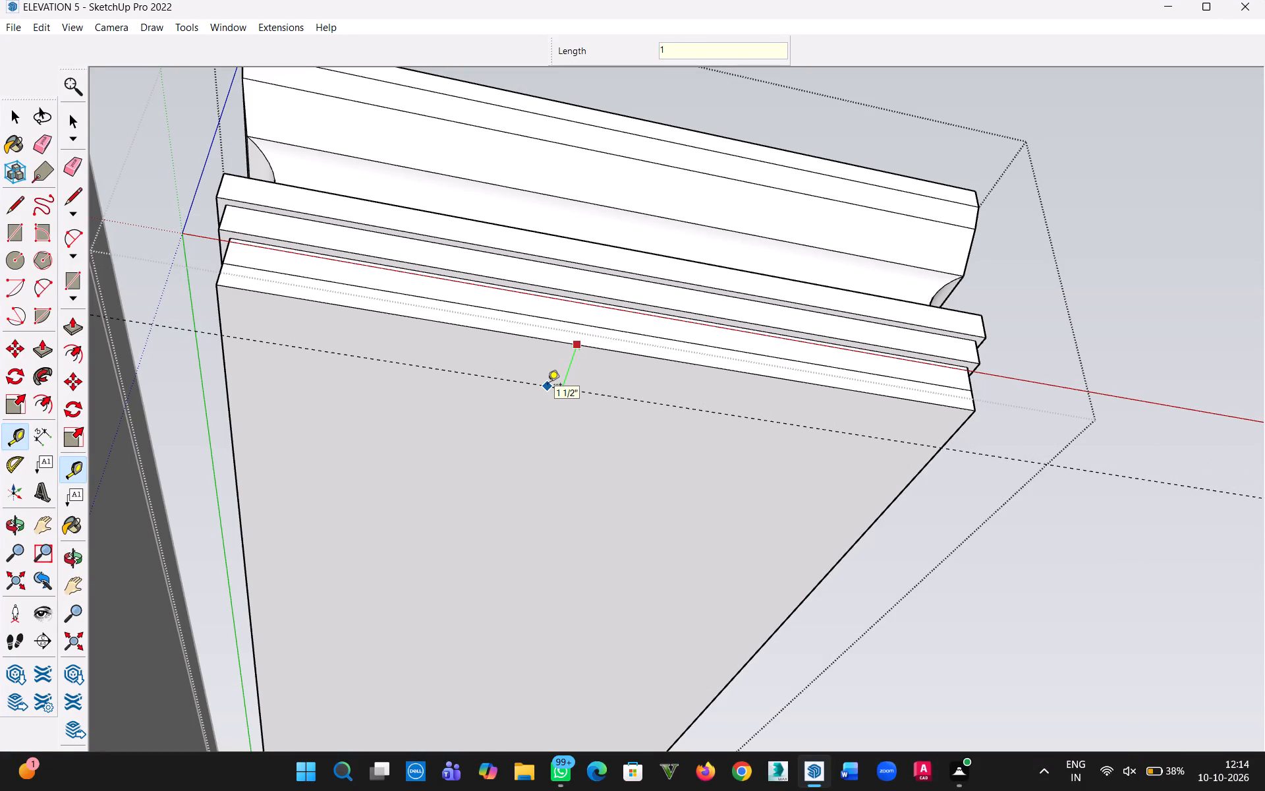
{"action": "type", "text": "3/8\""}
{"action": "key", "text": "Return"}
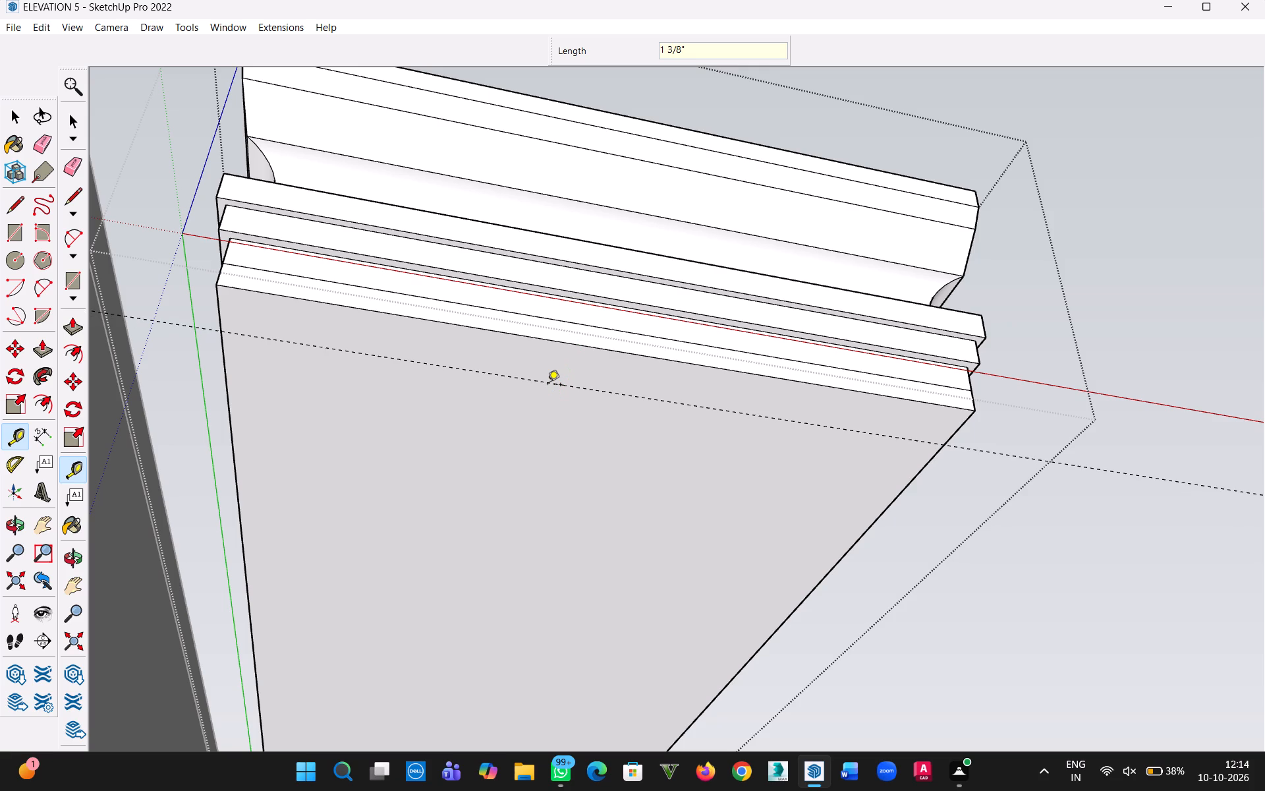
Add guide lines on the underside 1 3/8" inward from each of its two long edges.
{"action": "left_click", "coordinate": [230, 406]}
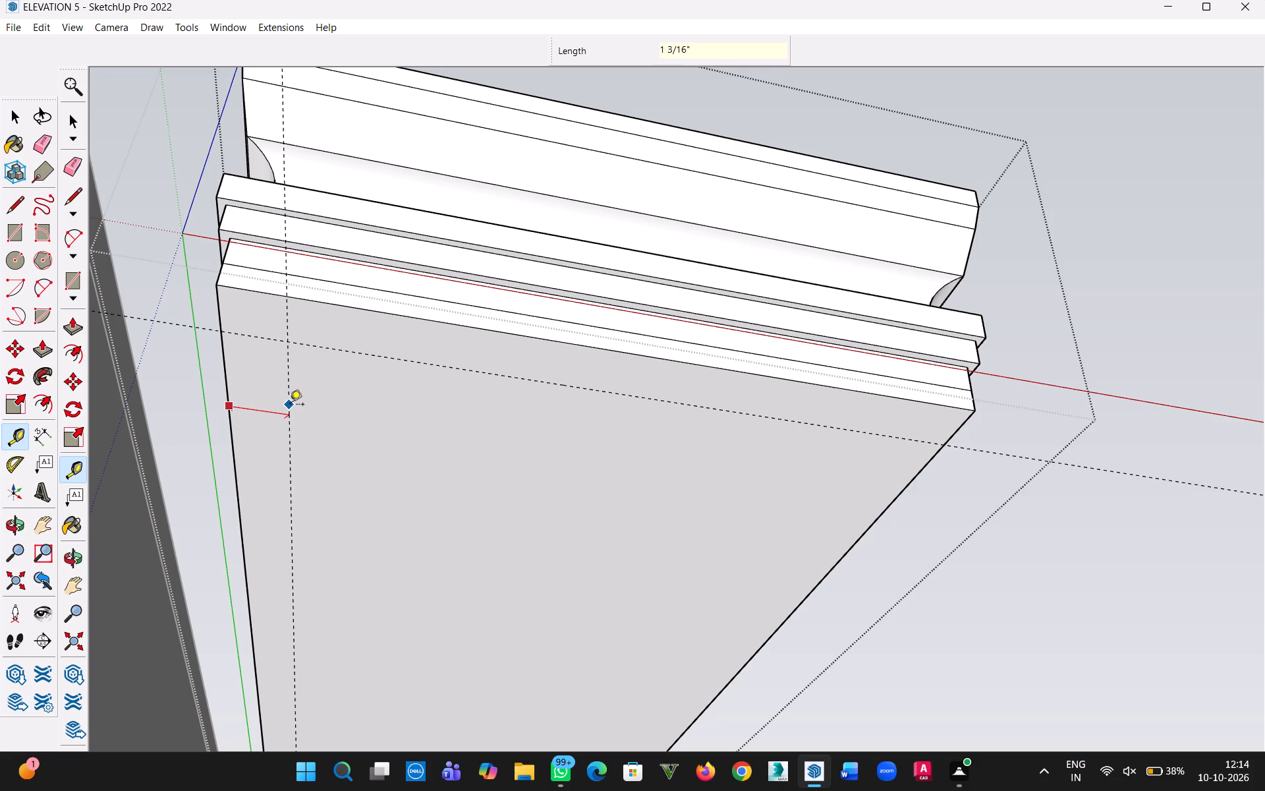
{"action": "key", "text": "1"}
{"action": "key", "text": "space"}
{"action": "type", "text": "3/8"}
{"action": "key", "text": "shift+quotedbl"}
{"action": "key", "text": "Return"}
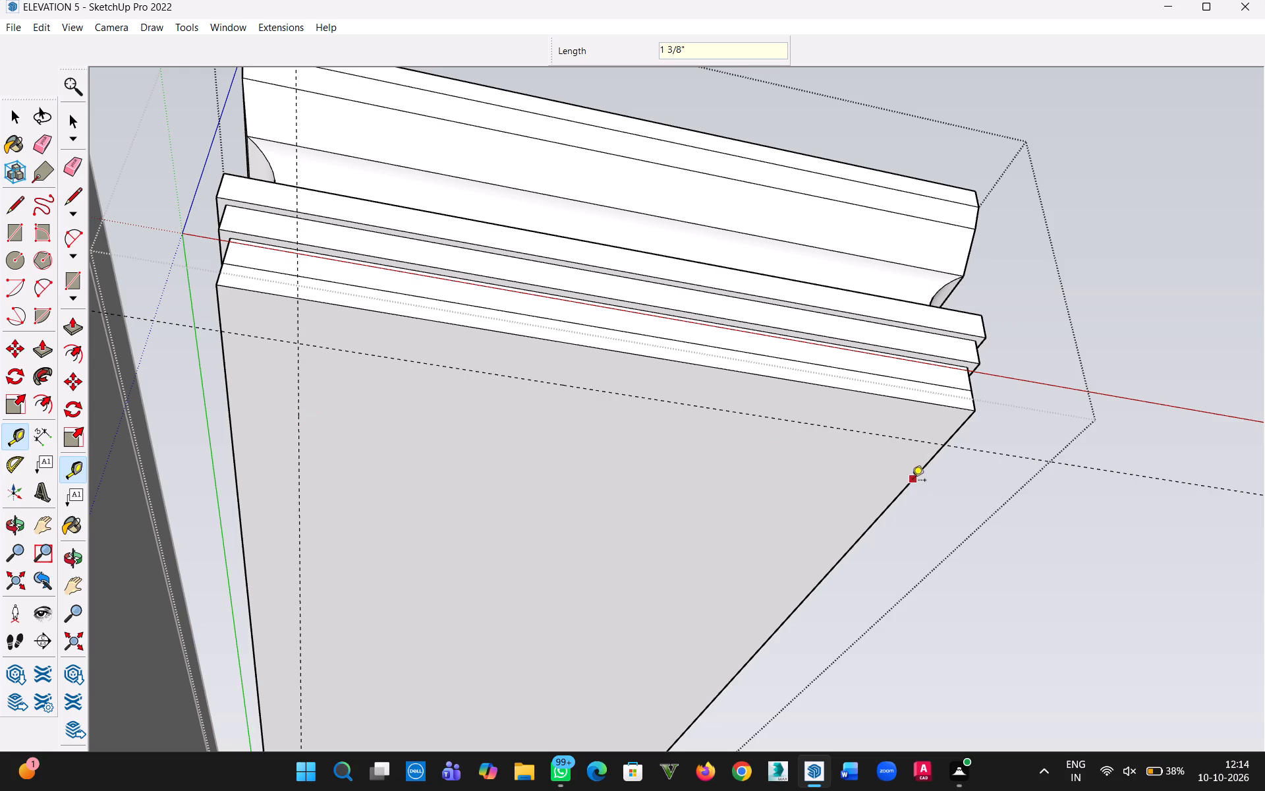
{"action": "left_click", "coordinate": [913, 486]}
{"action": "key", "text": "1"}
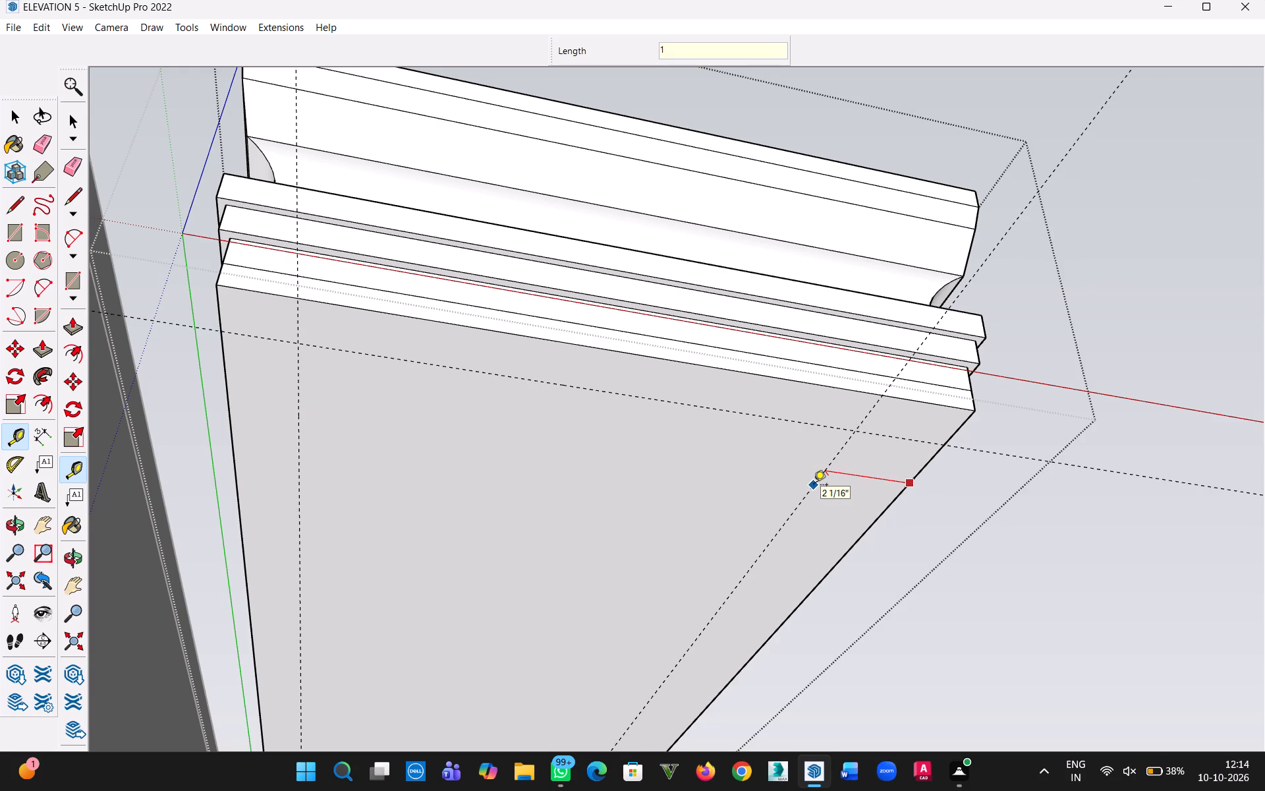
{"action": "key", "text": "space"}
{"action": "type", "text": "3/8\""}
{"action": "key", "text": "Return"}
Push/pull the short near face of the moulding's bottom band inward 1 3/8" to the guide line.
{"action": "scroll", "coordinate": [808, 498], "scroll_direction": "down", "scroll_amount": 4}
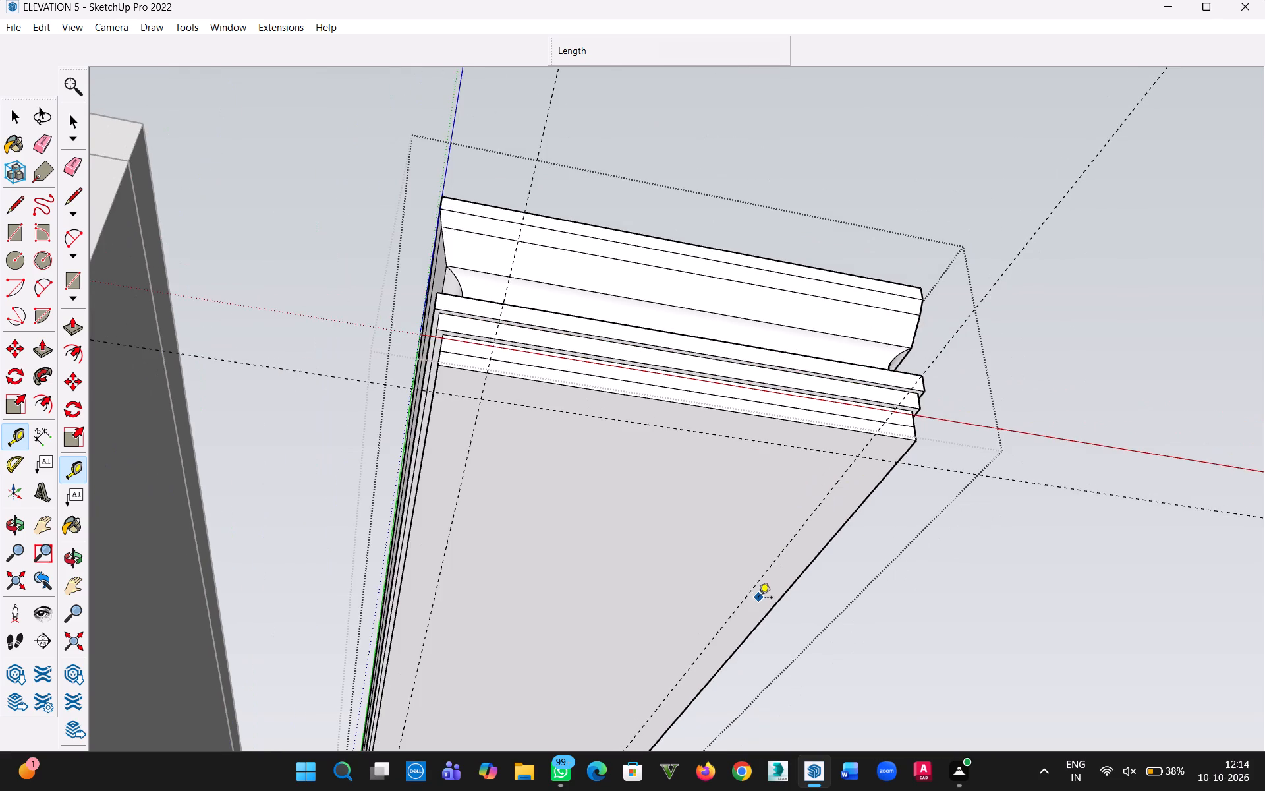
{"action": "key", "text": "h"}
{"action": "left_click_drag", "start_coordinate": [752, 591], "coordinate": [751, 324]}
{"action": "middle_click_drag", "start_coordinate": [733, 352], "coordinate": [674, 522]}
{"action": "scroll", "coordinate": [689, 374], "scroll_direction": "down", "scroll_amount": 2}
{"action": "key", "text": "h"}
{"action": "left_click_drag", "start_coordinate": [665, 359], "coordinate": [644, 472]}
{"action": "scroll", "coordinate": [621, 355], "scroll_direction": "up", "scroll_amount": 3}
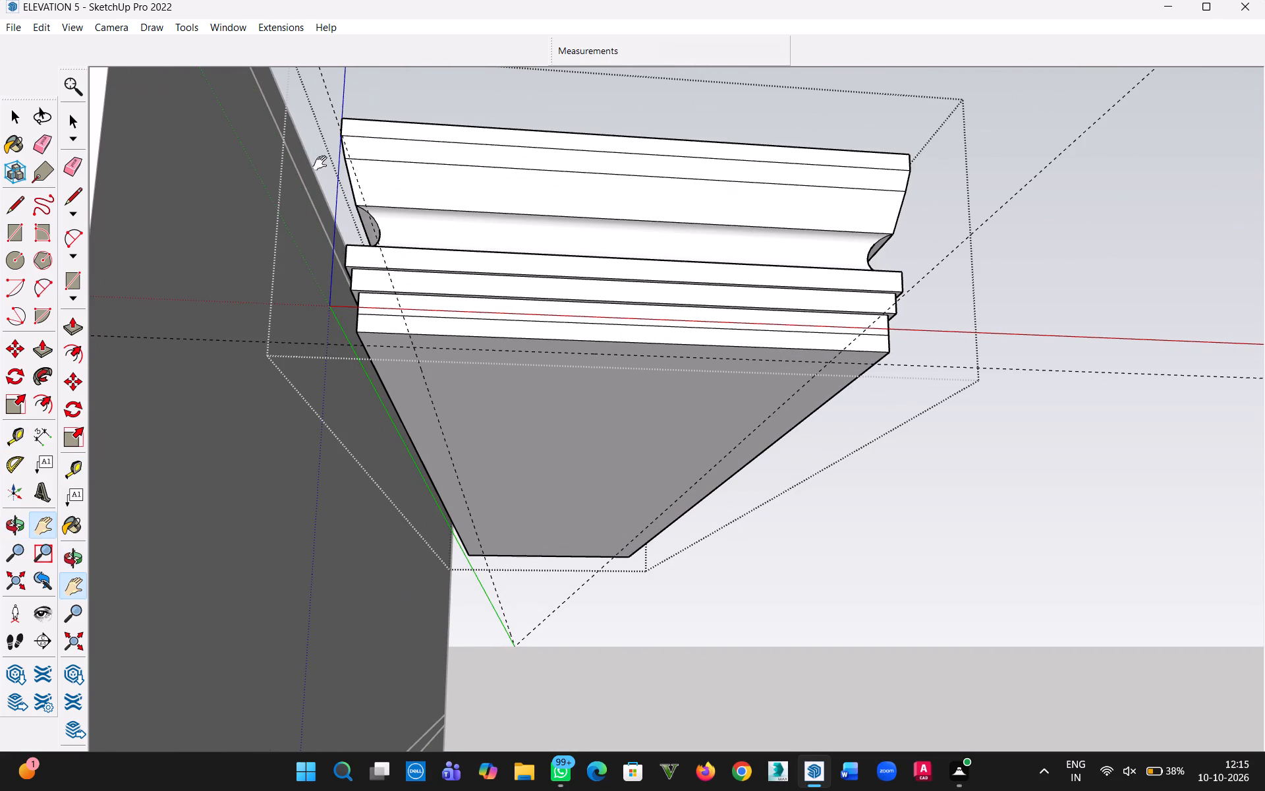
{"action": "key", "text": "p"}
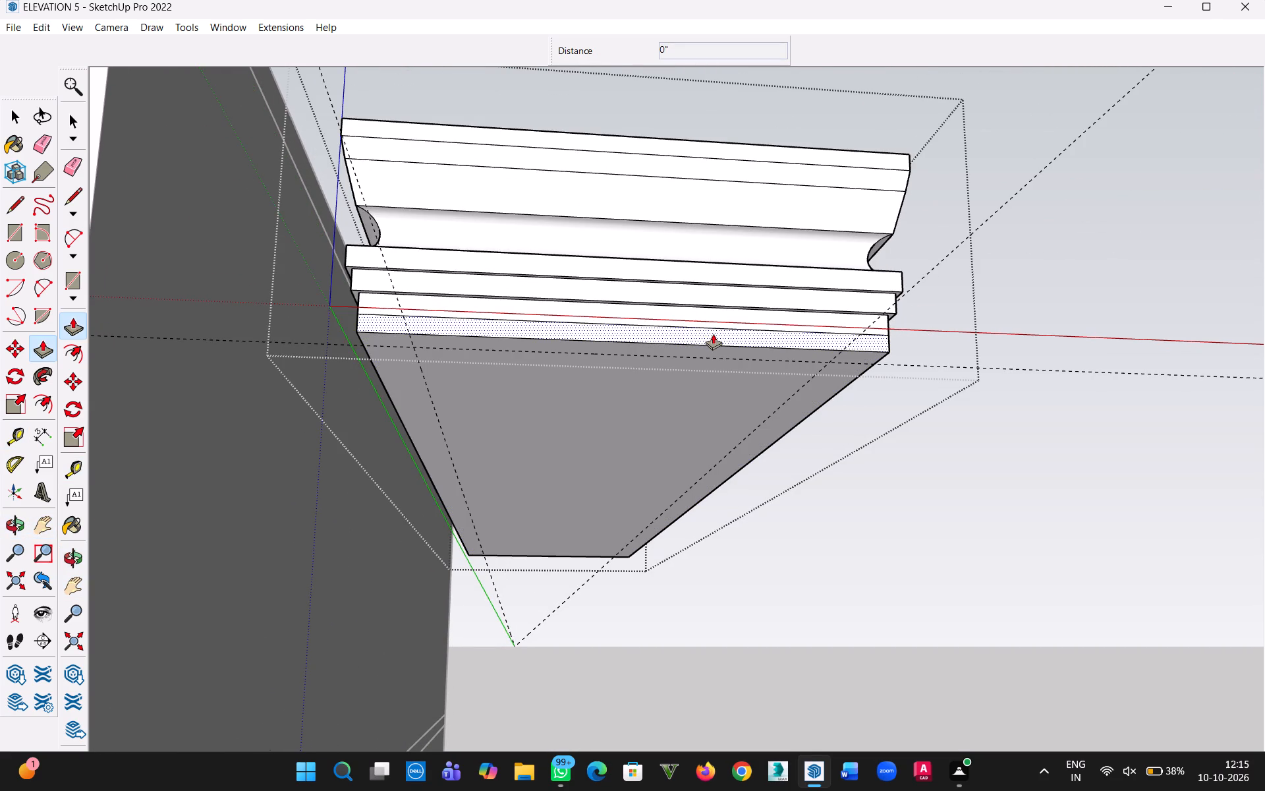
{"action": "left_click", "coordinate": [713, 334]}
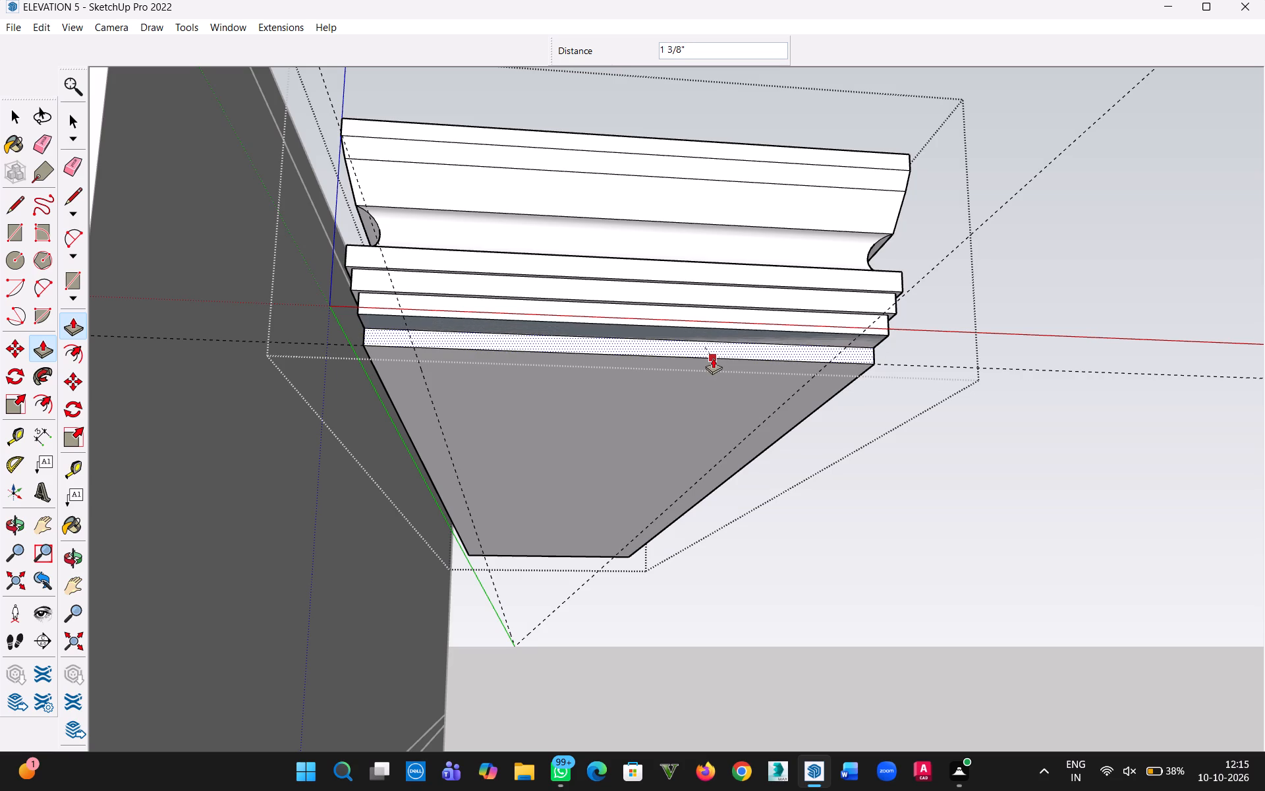
{"action": "left_click", "coordinate": [713, 358]}
{"action": "left_click", "coordinate": [827, 395]}
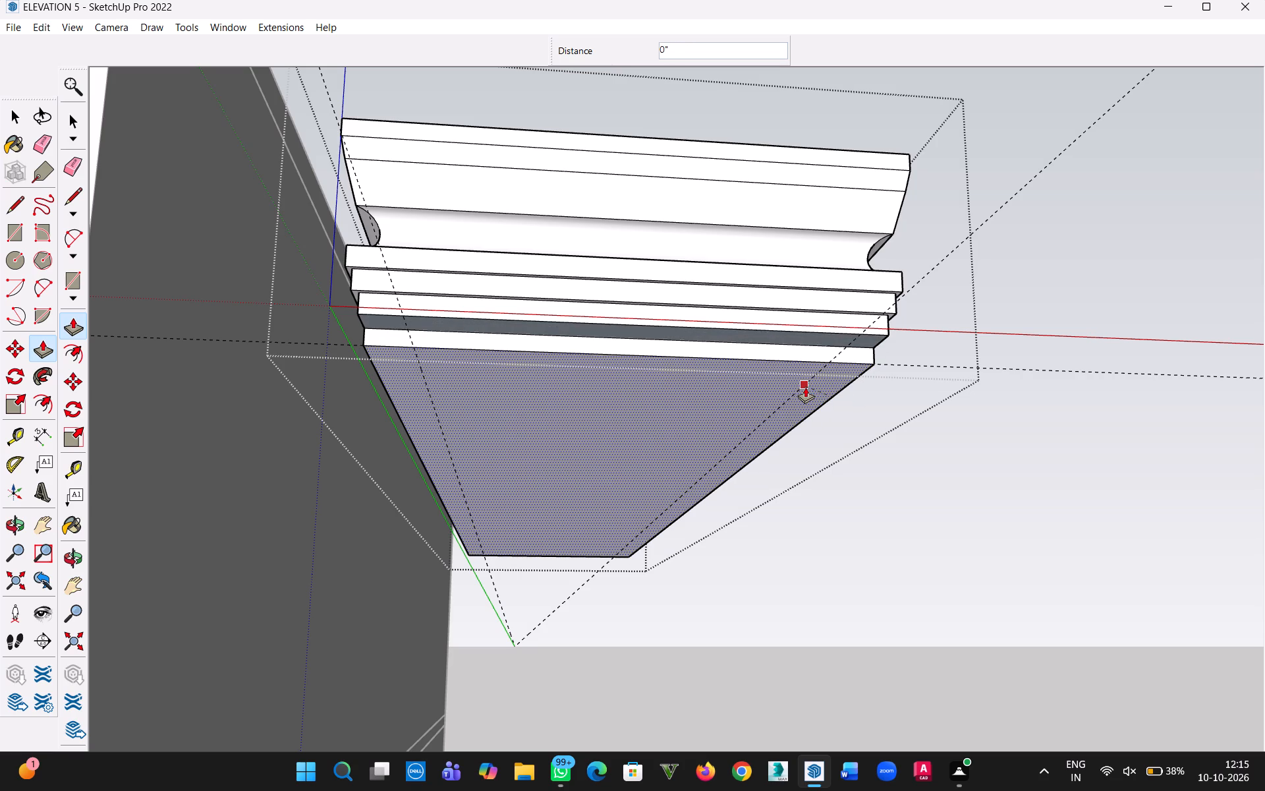
{"action": "key", "text": "Escape"}
Push/pull the bottom band's long outer side face inward by the same 1 3/8", up to its guide line.
{"action": "middle_click_drag", "start_coordinate": [871, 405], "coordinate": [580, 481]}
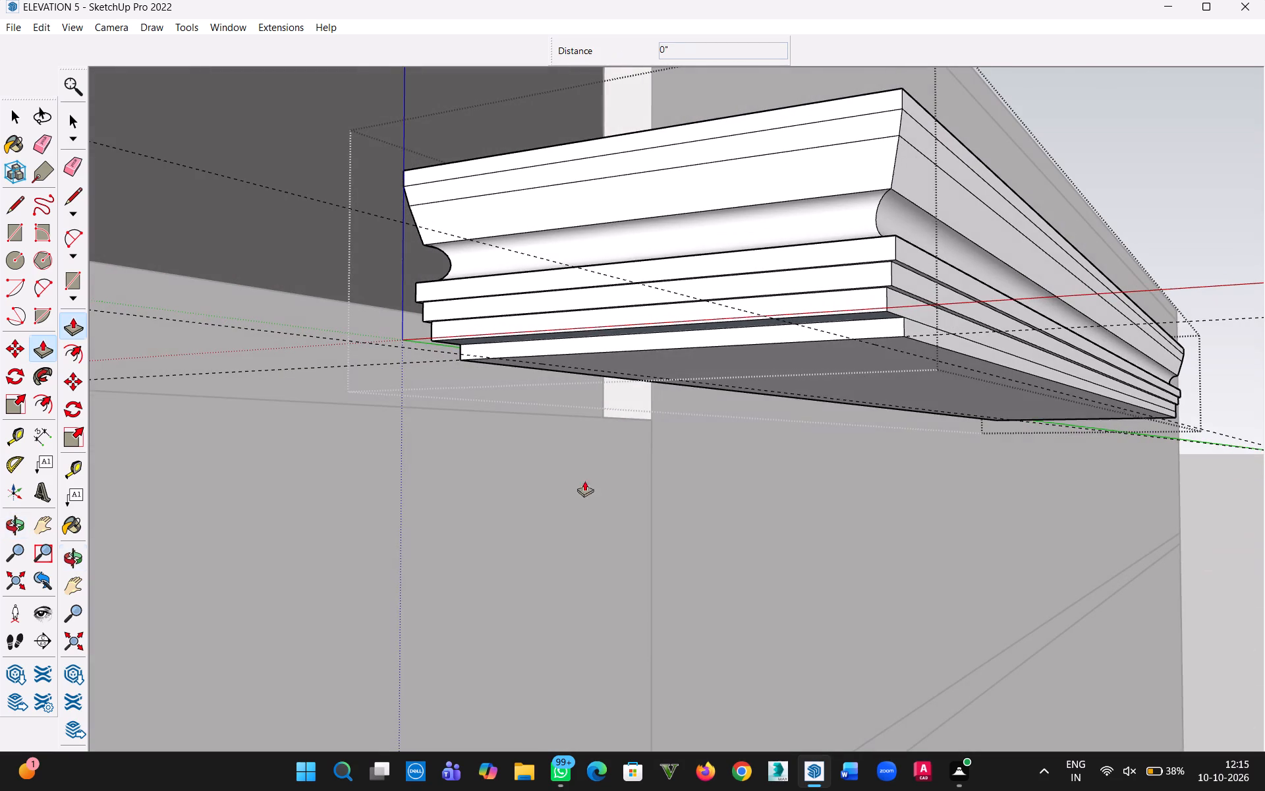
{"action": "double_click", "coordinate": [954, 337]}
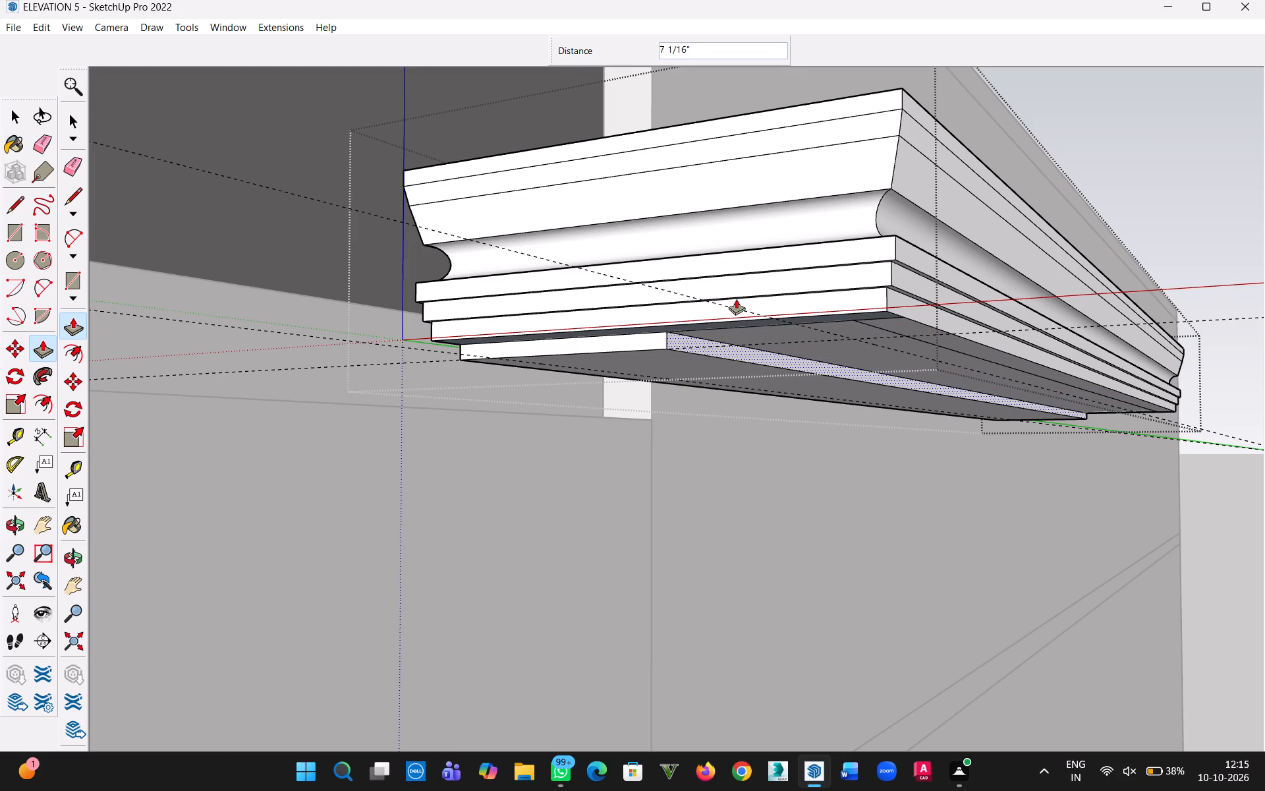
{"action": "middle_click_drag", "start_coordinate": [721, 301], "coordinate": [926, 446]}
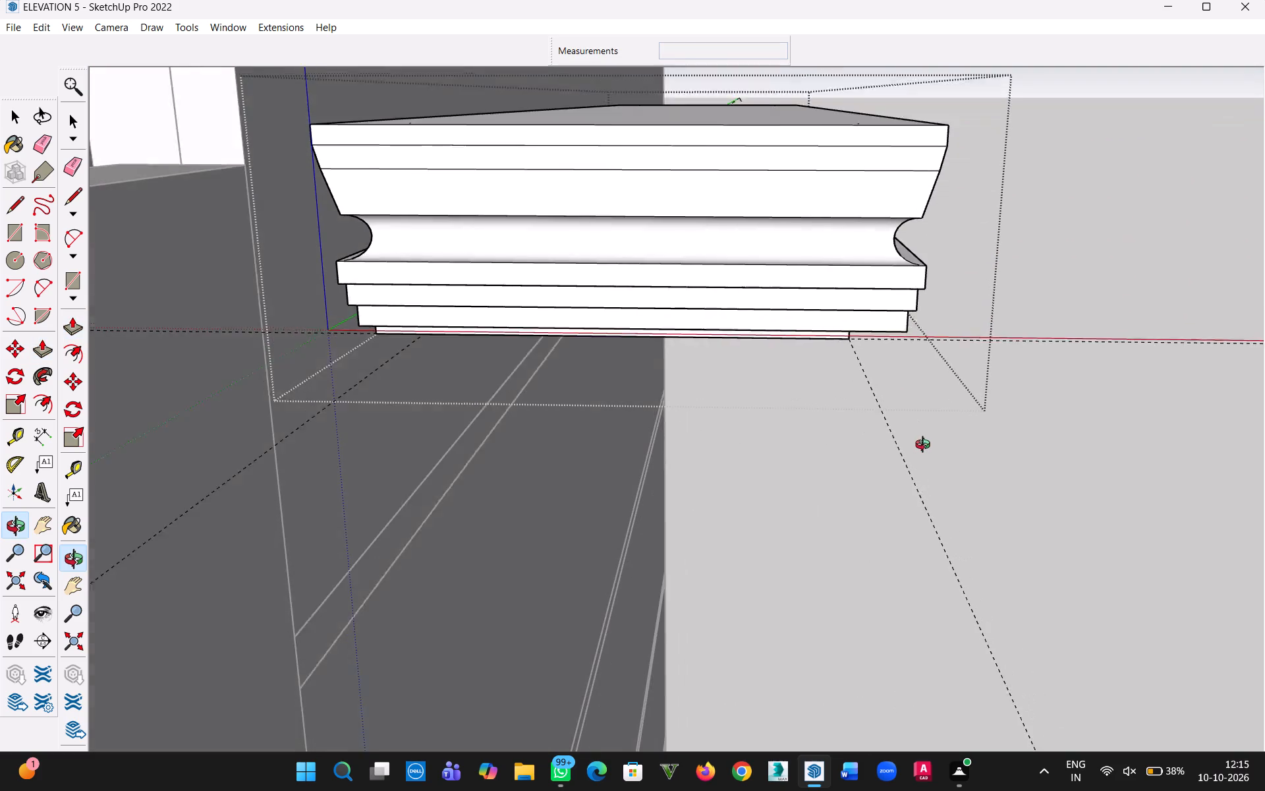
{"action": "middle_click_drag", "start_coordinate": [926, 446], "coordinate": [927, 459]}
{"action": "left_click", "coordinate": [887, 430]}
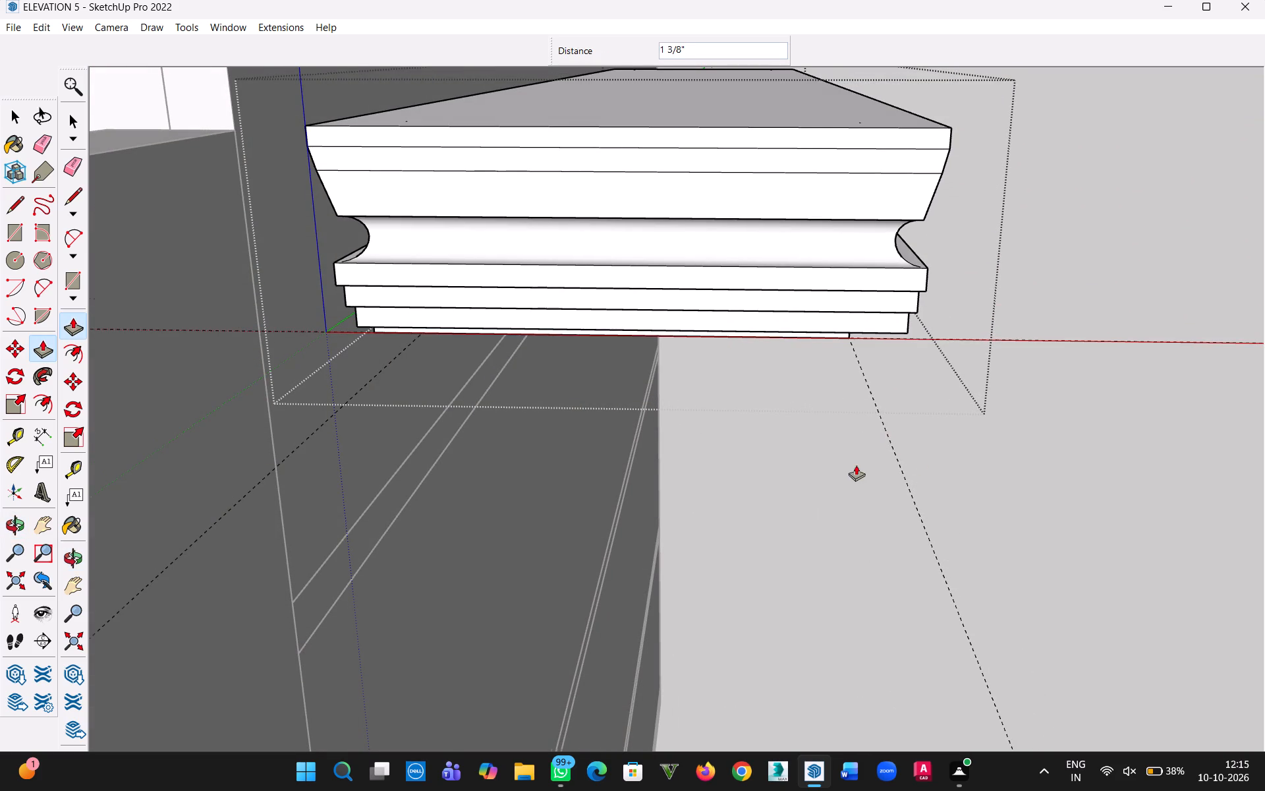
Push/pull the short far-end face of the bottom band inward by the same 1 3/8".
{"action": "scroll", "coordinate": [856, 465], "scroll_direction": "up", "scroll_amount": 1}
{"action": "middle_click_drag", "start_coordinate": [856, 465], "coordinate": [712, 468]}
{"action": "scroll", "coordinate": [716, 455], "scroll_direction": "down", "scroll_amount": 7}
{"action": "key", "text": "h"}
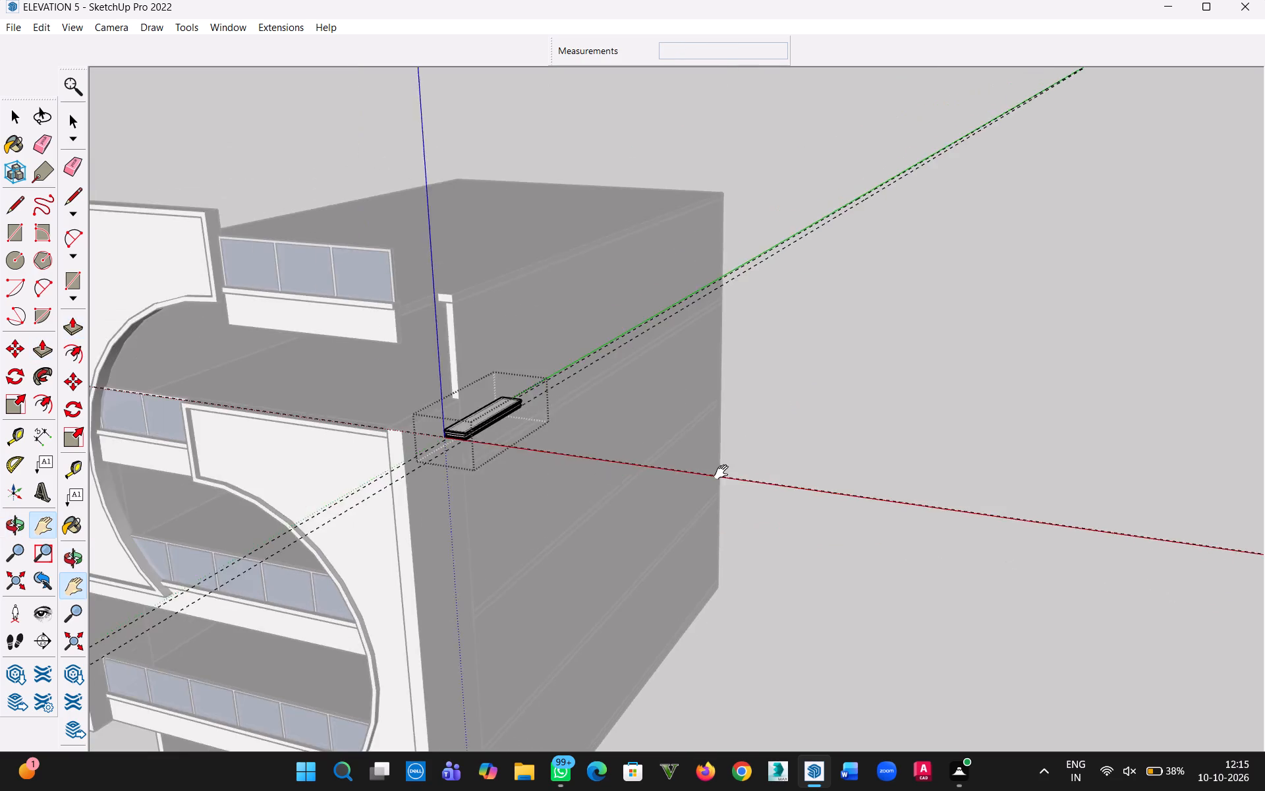
{"action": "left_click_drag", "start_coordinate": [724, 473], "coordinate": [882, 424]}
{"action": "middle_click_drag", "start_coordinate": [879, 434], "coordinate": [533, 464]}
{"action": "middle_click_drag", "start_coordinate": [978, 436], "coordinate": [713, 467]}
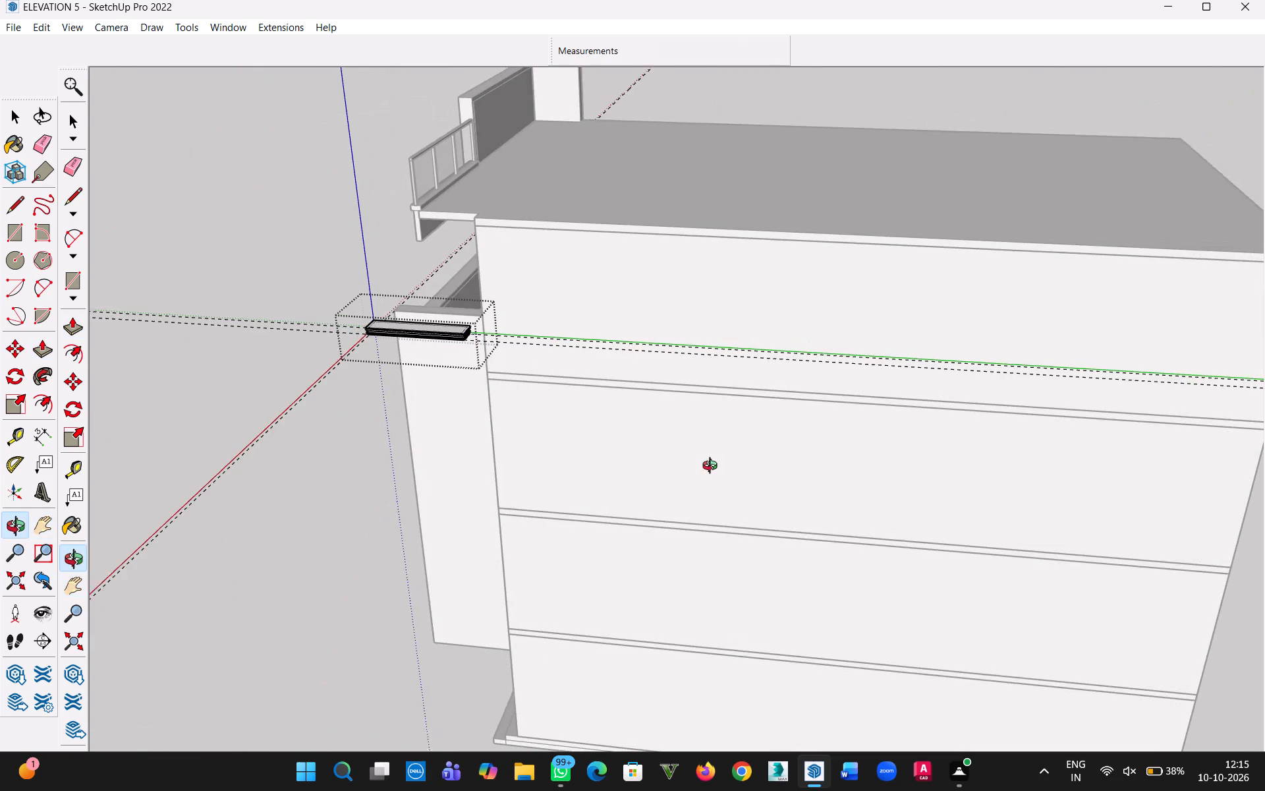
{"action": "middle_click_drag", "start_coordinate": [713, 467], "coordinate": [712, 467]}
{"action": "scroll", "coordinate": [767, 351], "scroll_direction": "up", "scroll_amount": 4}
{"action": "scroll", "coordinate": [808, 395], "scroll_direction": "up", "scroll_amount": 3}
{"action": "scroll", "coordinate": [753, 406], "scroll_direction": "down", "scroll_amount": 2}
{"action": "key", "text": "h"}
{"action": "left_click_drag", "start_coordinate": [691, 449], "coordinate": [712, 450]}
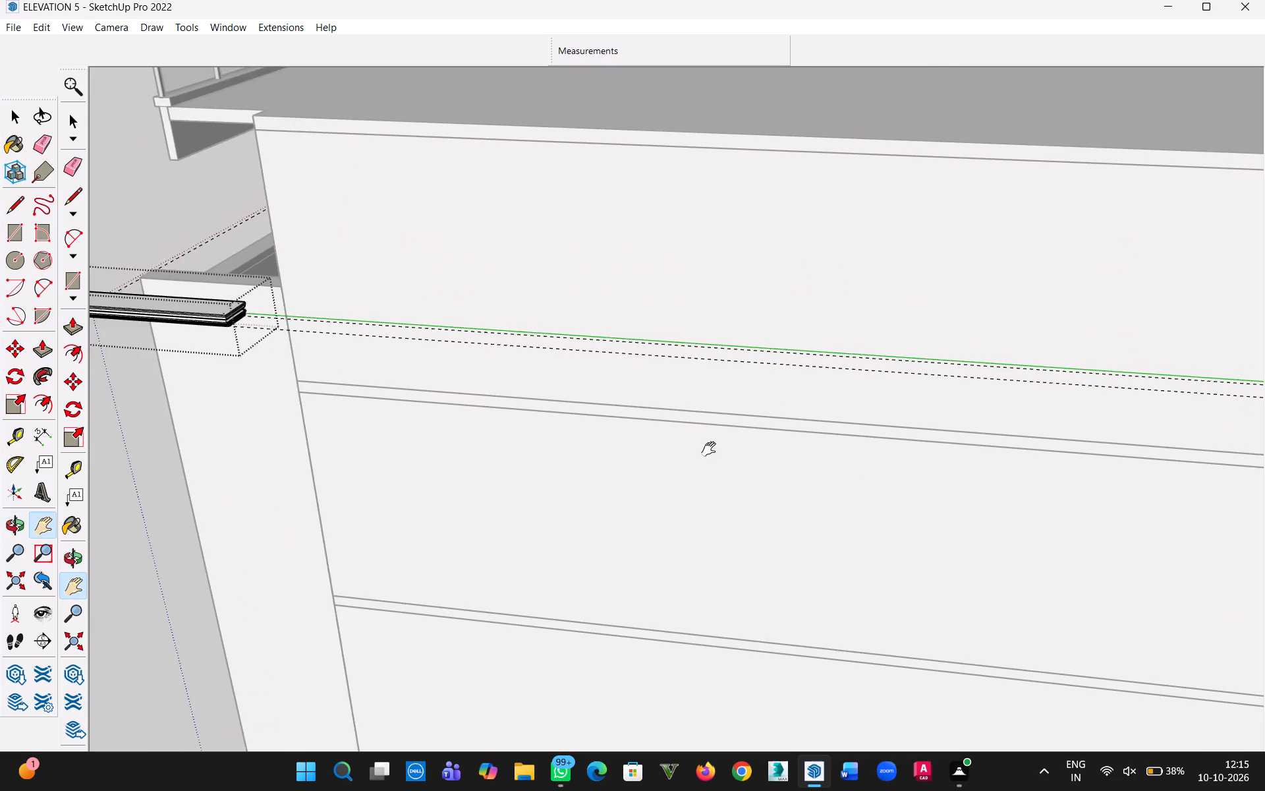
{"action": "left_click_drag", "start_coordinate": [712, 450], "coordinate": [1227, 537]}
{"action": "middle_click_drag", "start_coordinate": [1088, 515], "coordinate": [784, 428]}
{"action": "left_click_drag", "start_coordinate": [717, 333], "coordinate": [908, 395]}
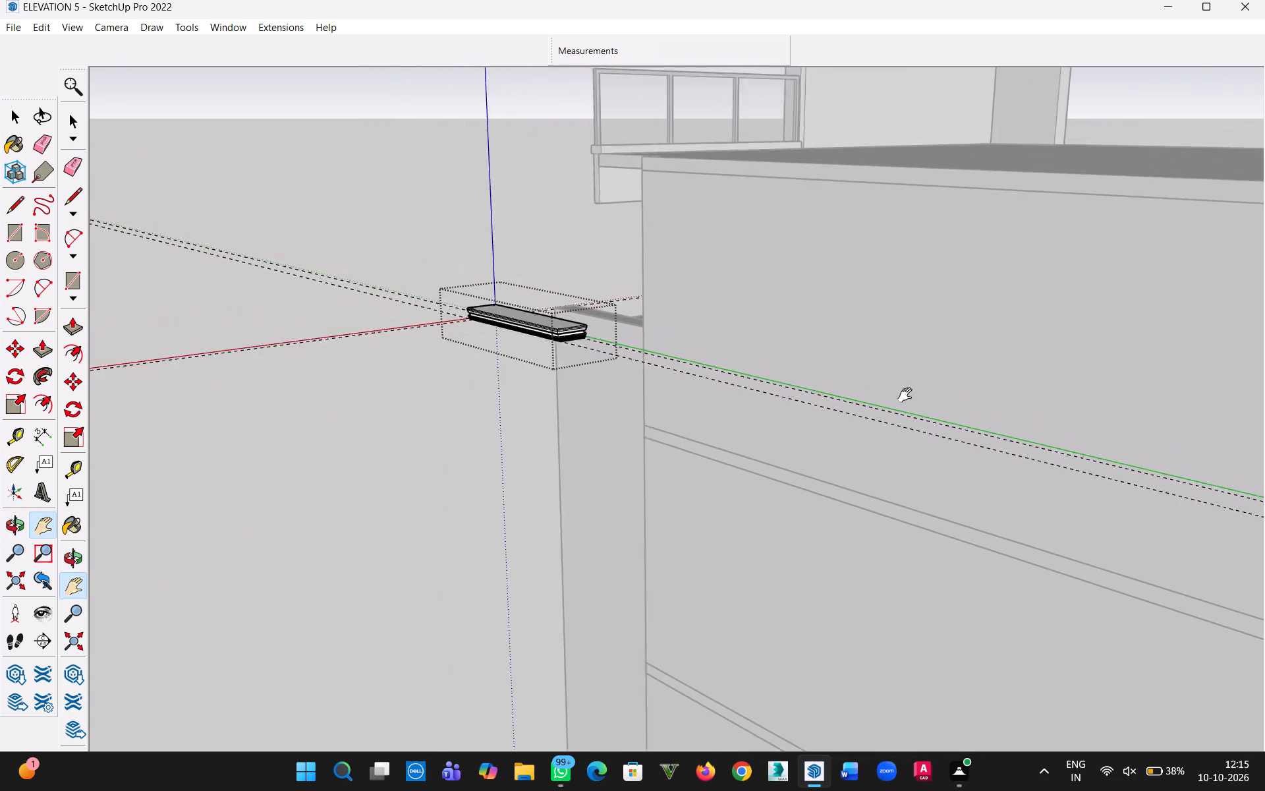
{"action": "left_click_drag", "start_coordinate": [908, 395], "coordinate": [1208, 459]}
{"action": "scroll", "coordinate": [1040, 445], "scroll_direction": "up", "scroll_amount": 13}
{"action": "middle_click_drag", "start_coordinate": [891, 365], "coordinate": [854, 336]}
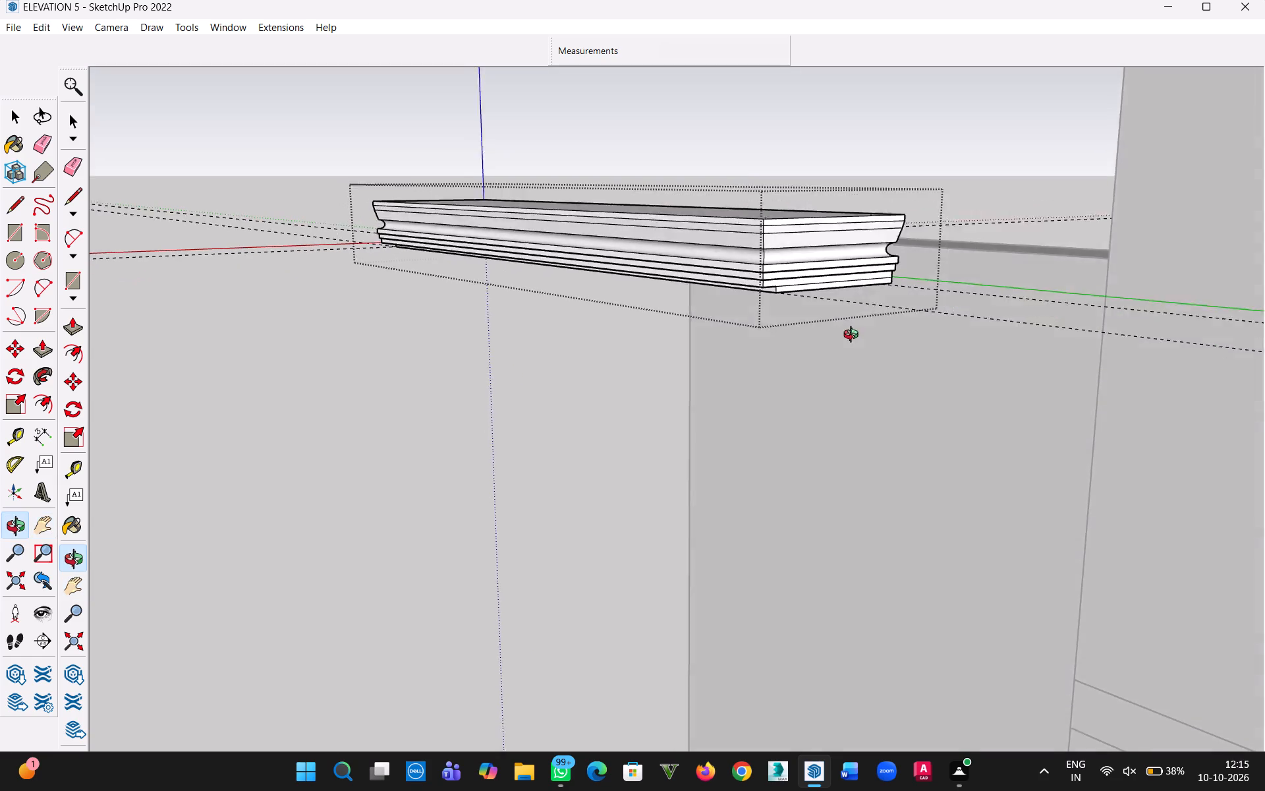
{"action": "middle_click_drag", "start_coordinate": [854, 336], "coordinate": [851, 332]}
{"action": "middle_click", "coordinate": [850, 331]}
{"action": "middle_click_drag", "start_coordinate": [1136, 274], "coordinate": [947, 293]}
{"action": "scroll", "coordinate": [822, 385], "scroll_direction": "up", "scroll_amount": 2}
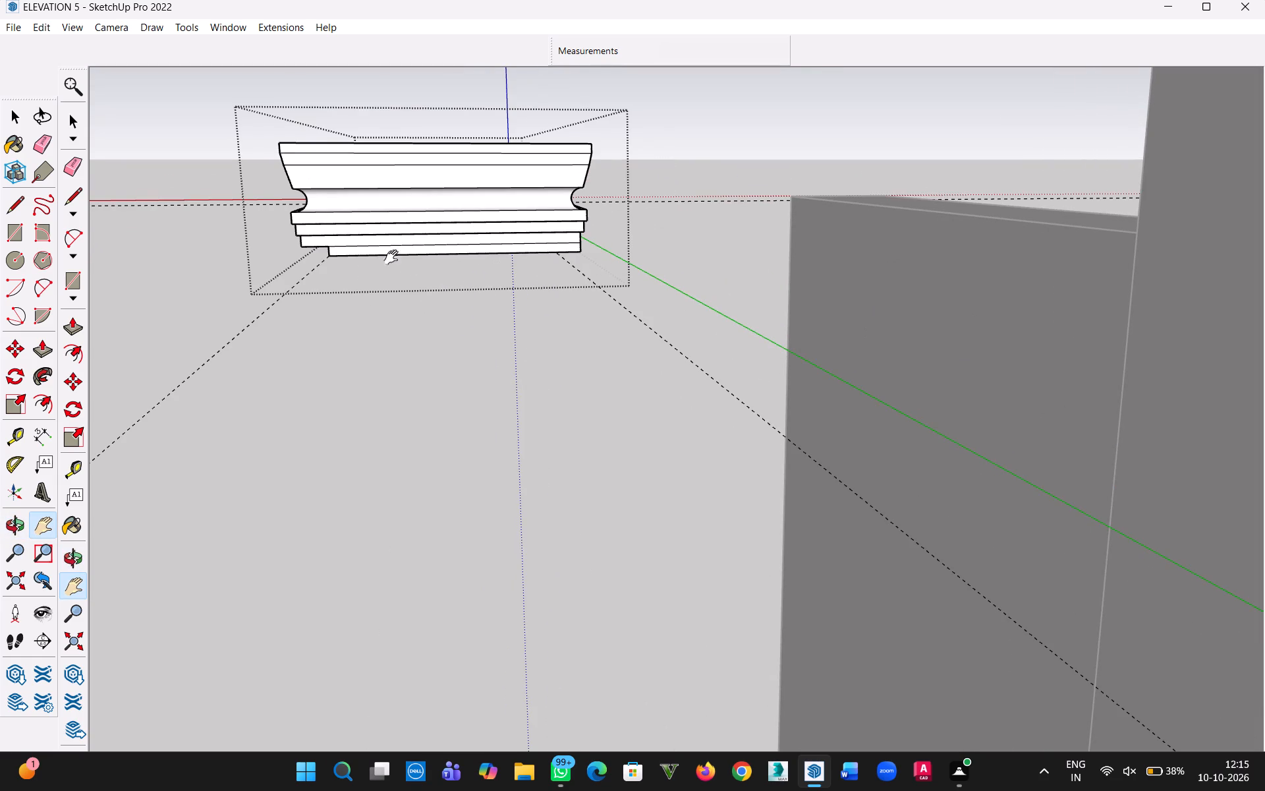
{"action": "key", "text": "Escape"}
{"action": "scroll", "coordinate": [431, 253], "scroll_direction": "up", "scroll_amount": 4}
{"action": "double_click", "coordinate": [443, 247]}
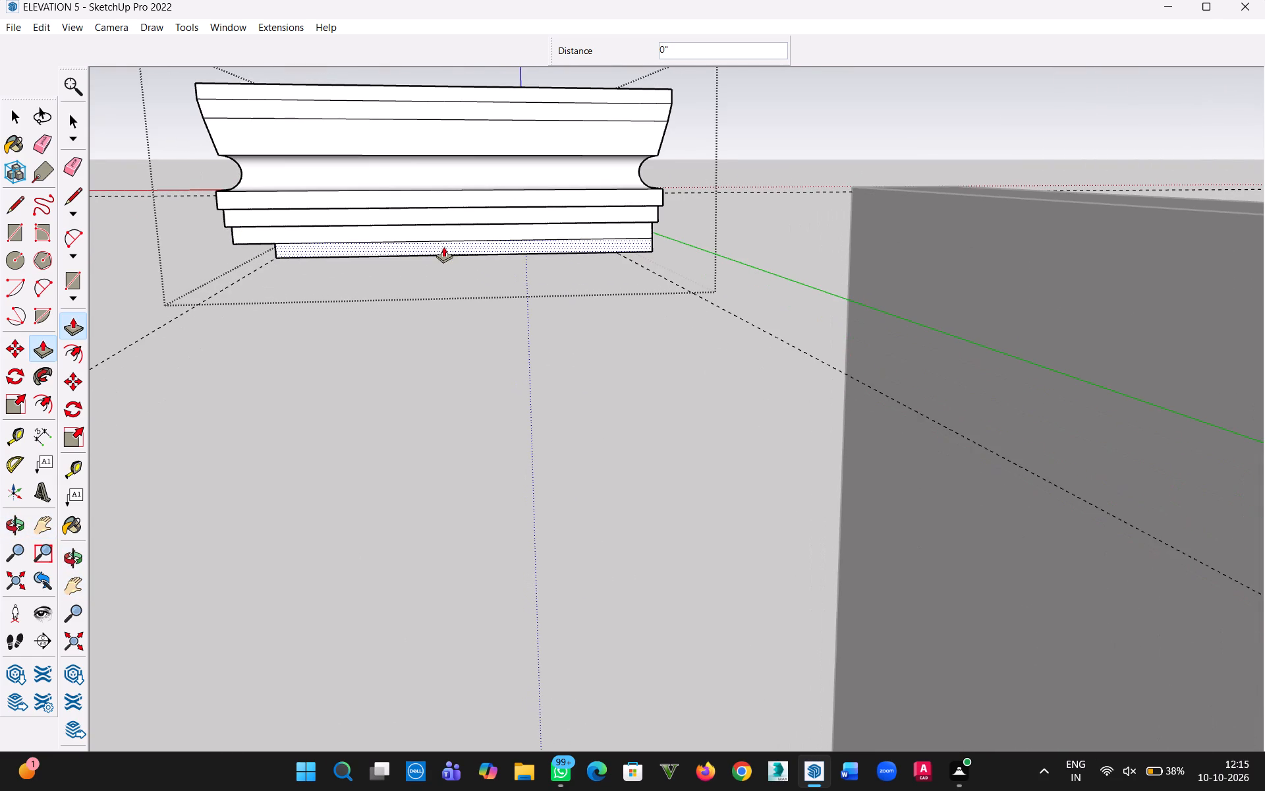
Push/pull the bottom band's remaining long side face inward by the same distance and leave the moulding group's editing.
{"action": "middle_click_drag", "start_coordinate": [610, 266], "coordinate": [401, 281]}
{"action": "middle_click_drag", "start_coordinate": [402, 281], "coordinate": [426, 285]}
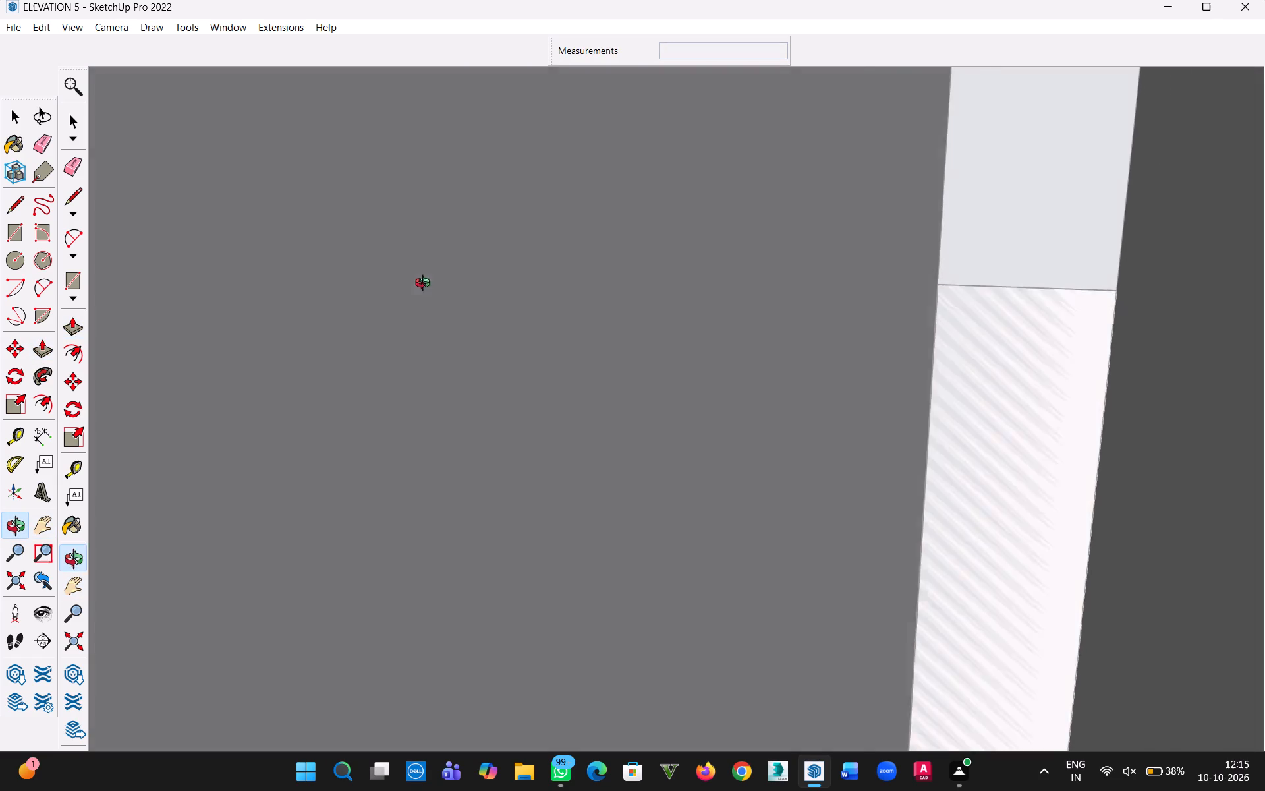
{"action": "middle_click_drag", "start_coordinate": [426, 285], "coordinate": [528, 297]}
{"action": "key", "text": "h"}
{"action": "left_click_drag", "start_coordinate": [472, 323], "coordinate": [897, 401]}
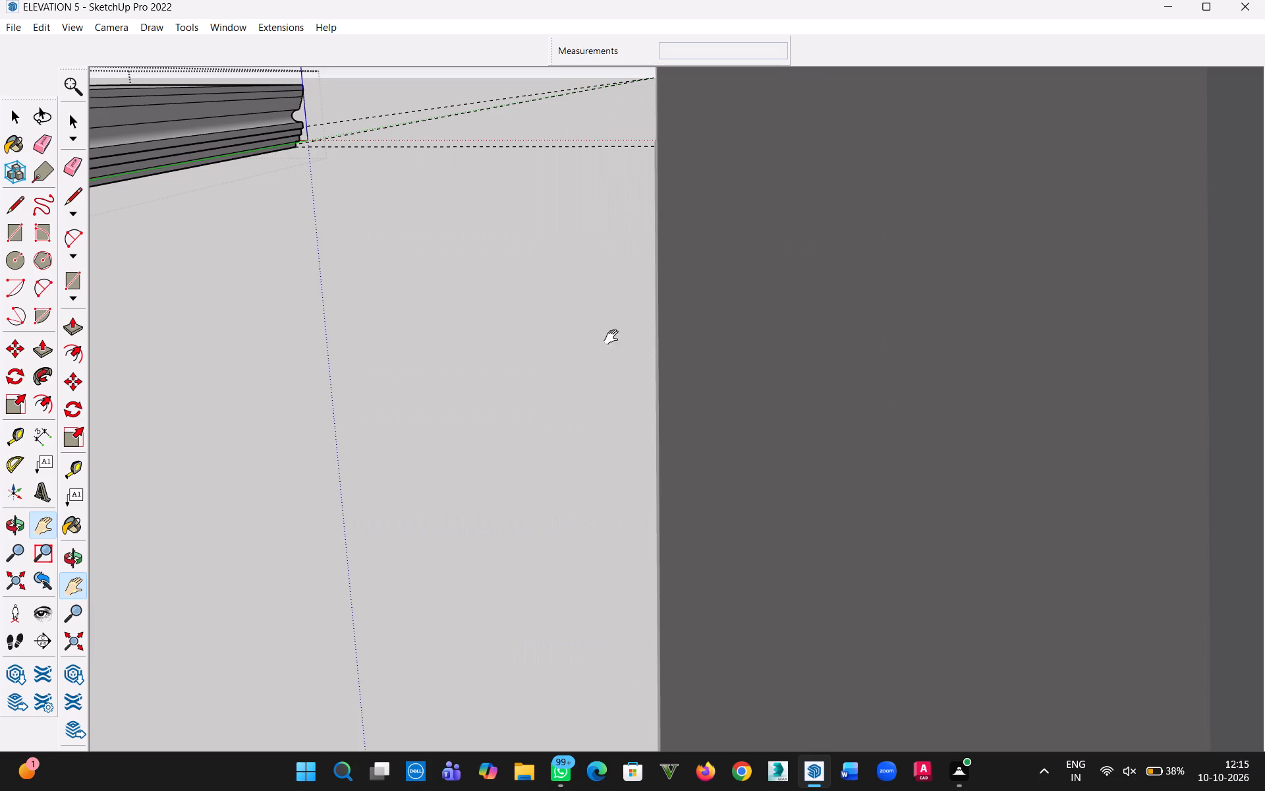
{"action": "scroll", "coordinate": [206, 194], "scroll_direction": "up", "scroll_amount": 20}
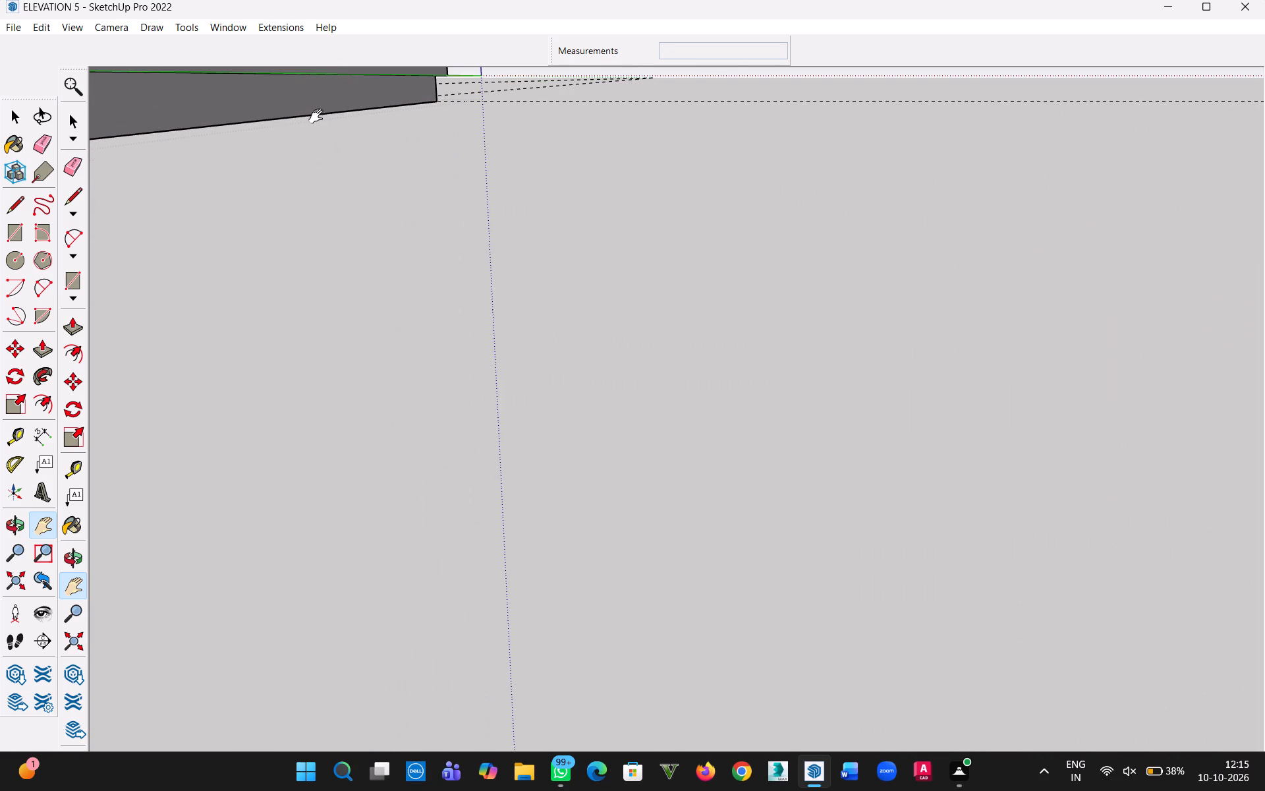
{"action": "key", "text": "Escape"}
{"action": "double_click", "coordinate": [325, 101]}
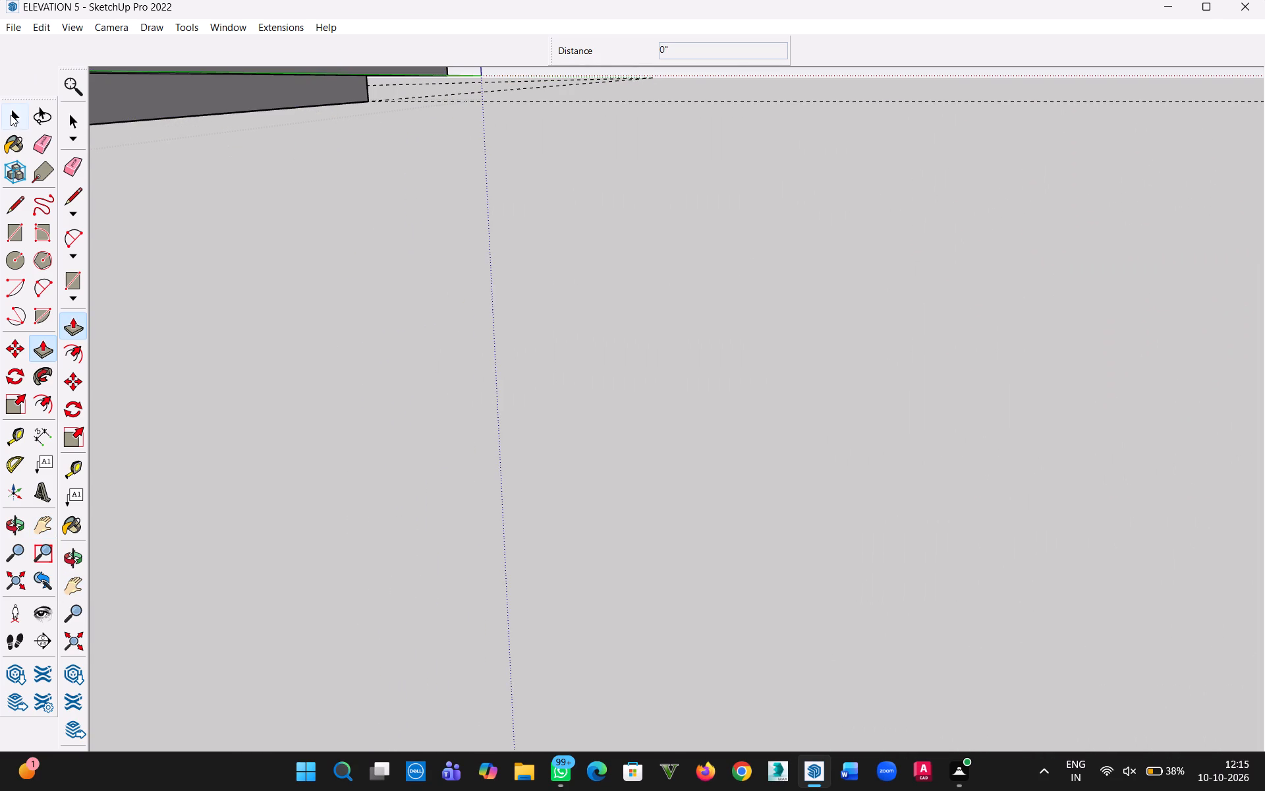
{"action": "left_click", "coordinate": [14, 116]}
{"action": "left_click", "coordinate": [285, 282]}
Examine the moulding beside the top of the building's corner column from several angles.
{"action": "middle_click_drag", "start_coordinate": [283, 302], "coordinate": [424, 53]}
{"action": "scroll", "coordinate": [411, 175], "scroll_direction": "down", "scroll_amount": 3}
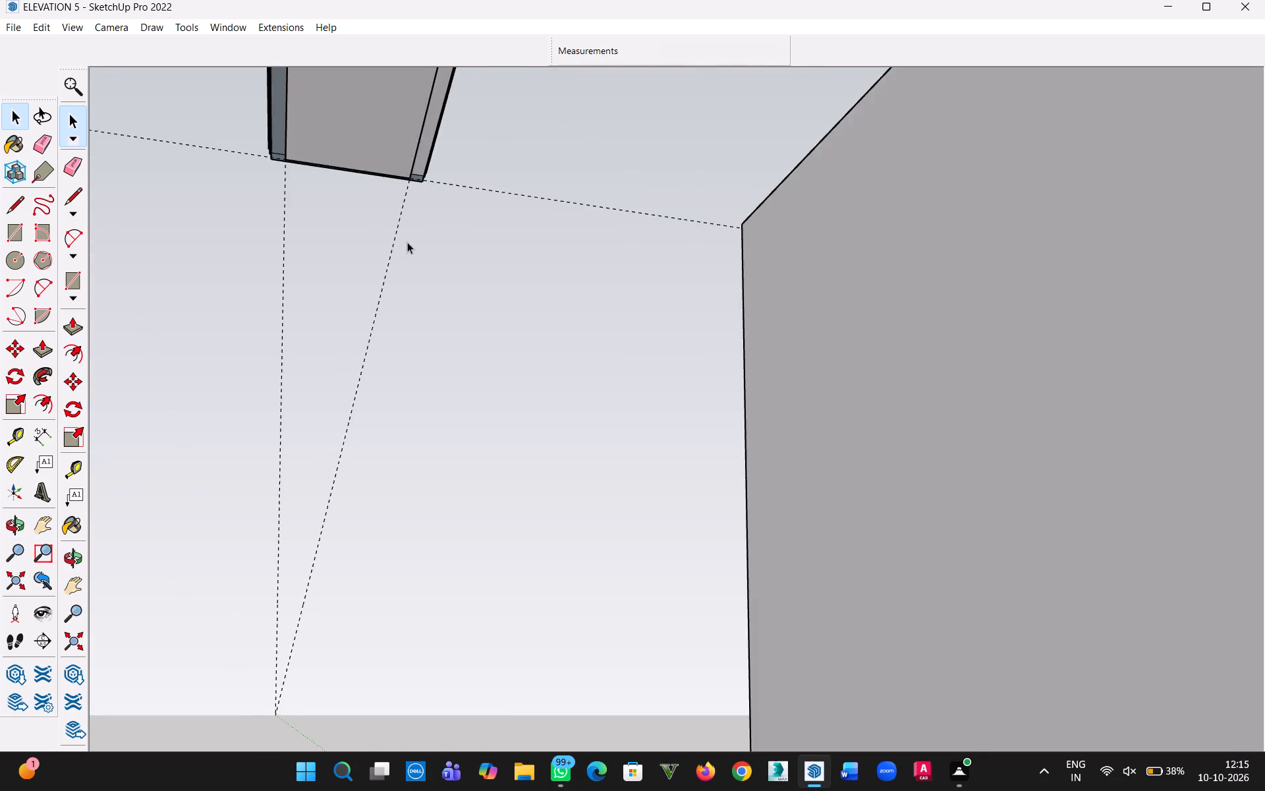
{"action": "scroll", "coordinate": [407, 242], "scroll_direction": "down", "scroll_amount": 11}
{"action": "middle_click_drag", "start_coordinate": [381, 237], "coordinate": [1102, 488]}
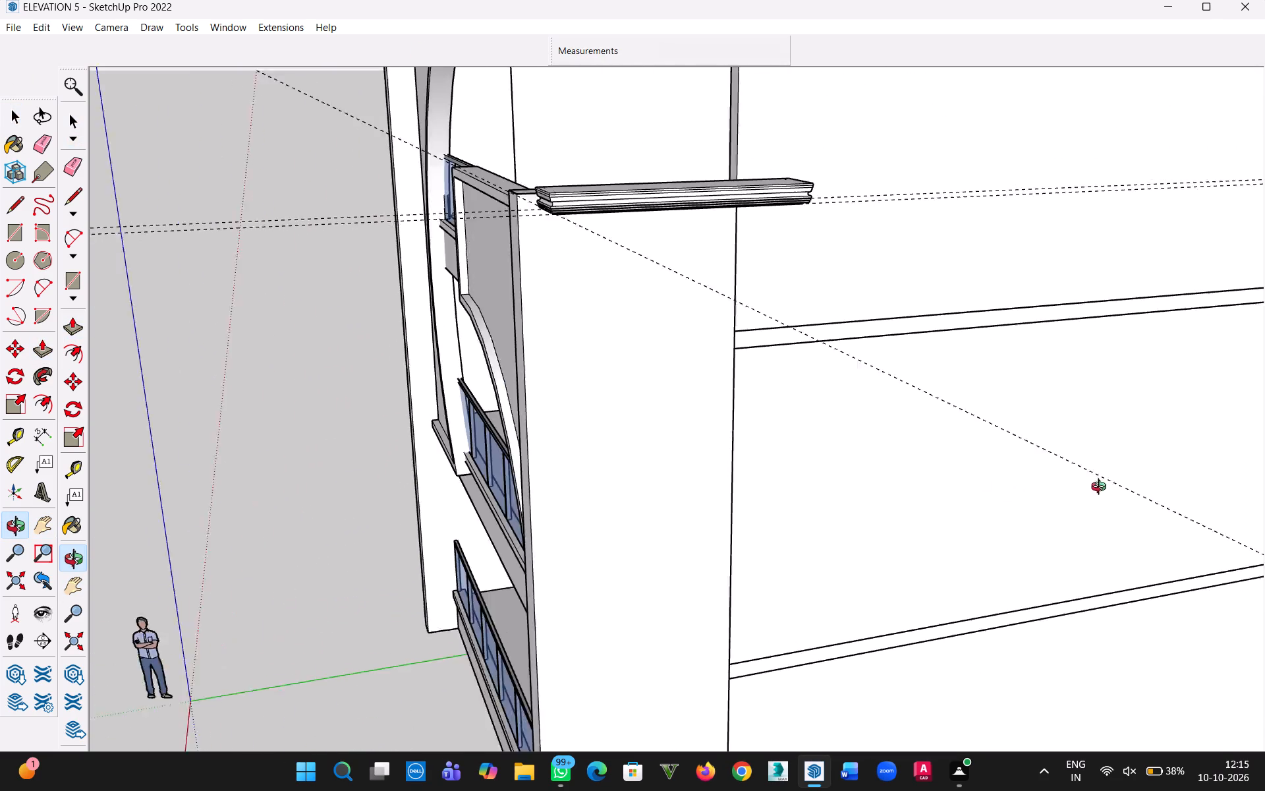
{"action": "middle_click_drag", "start_coordinate": [1102, 488], "coordinate": [1144, 487]}
{"action": "middle_click_drag", "start_coordinate": [773, 312], "coordinate": [832, 337]}
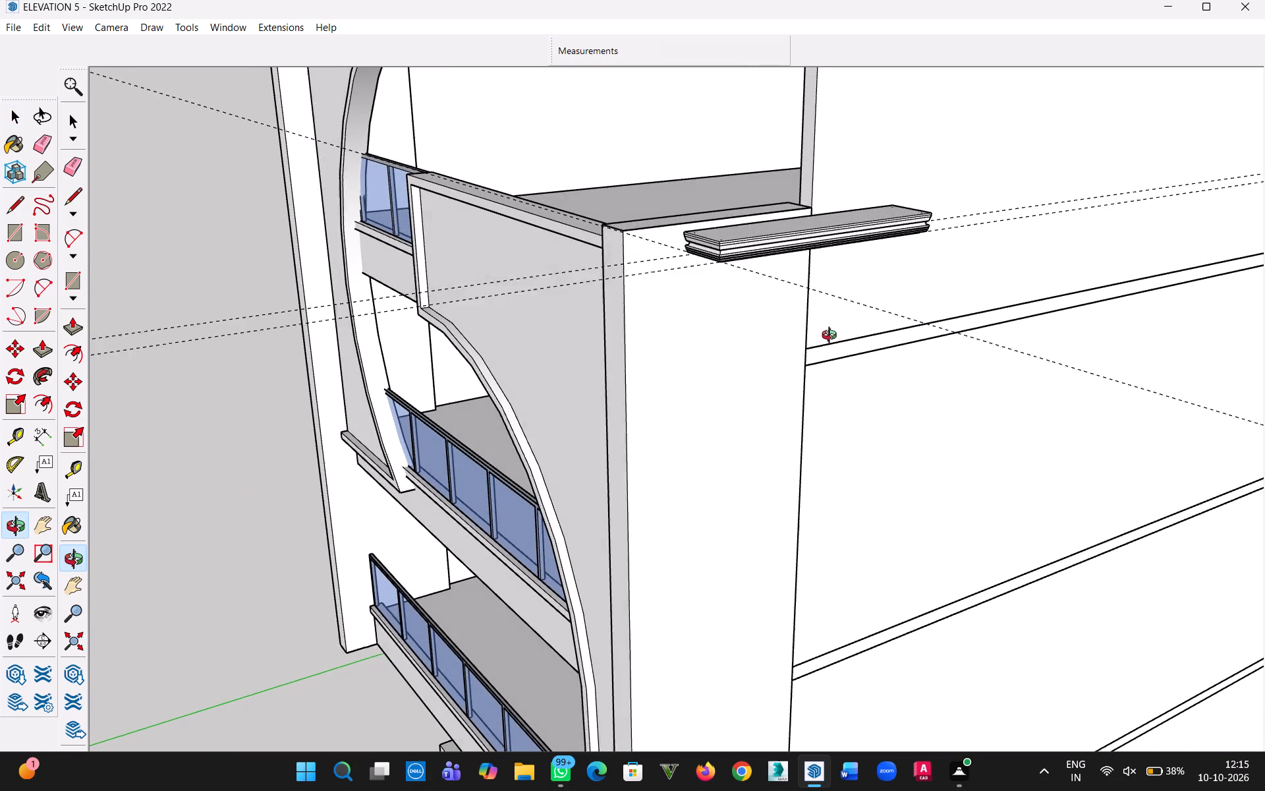
{"action": "middle_click_drag", "start_coordinate": [832, 337], "coordinate": [847, 353]}
{"action": "key", "text": "h"}
{"action": "left_click_drag", "start_coordinate": [789, 329], "coordinate": [606, 426]}
{"action": "middle_click_drag", "start_coordinate": [603, 427], "coordinate": [726, 340]}
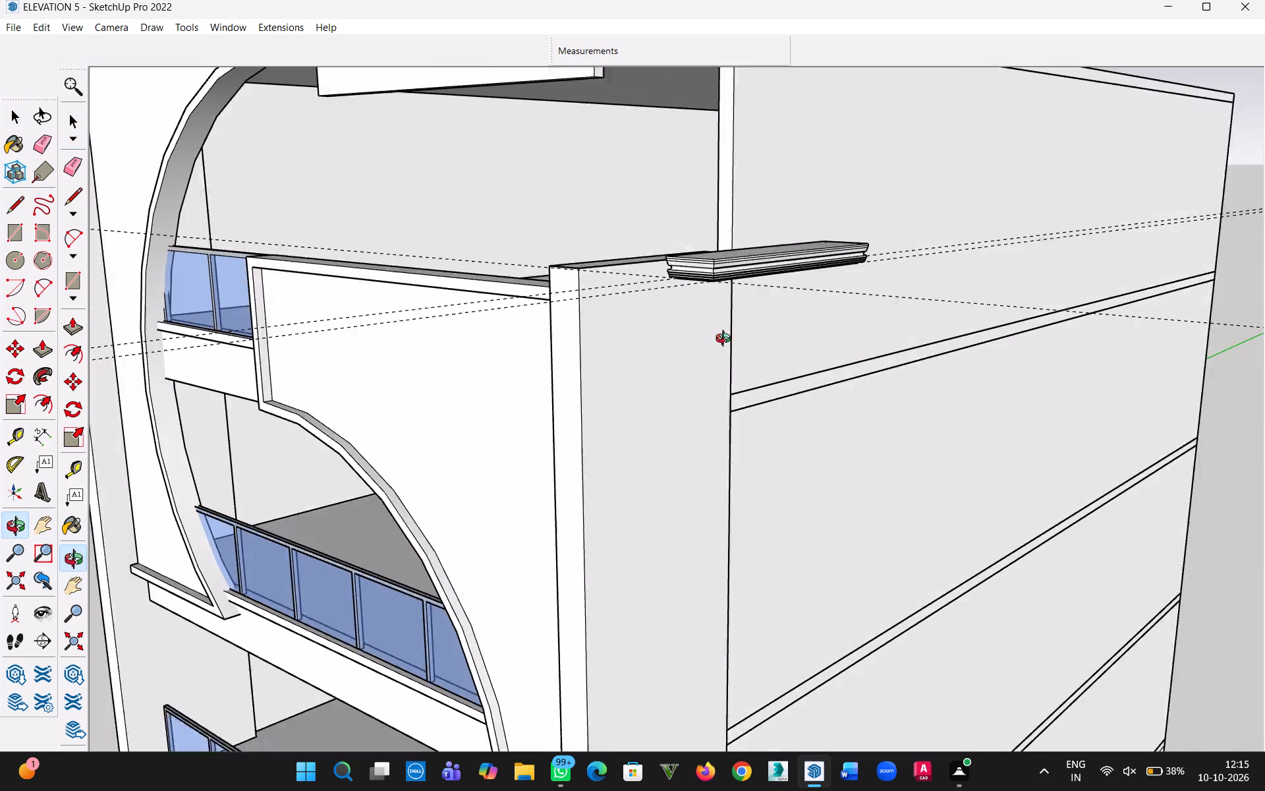
{"action": "middle_click_drag", "start_coordinate": [726, 340], "coordinate": [728, 338]}
{"action": "scroll", "coordinate": [779, 262], "scroll_direction": "up", "scroll_amount": 8}
{"action": "middle_click_drag", "start_coordinate": [729, 256], "coordinate": [741, 231]}
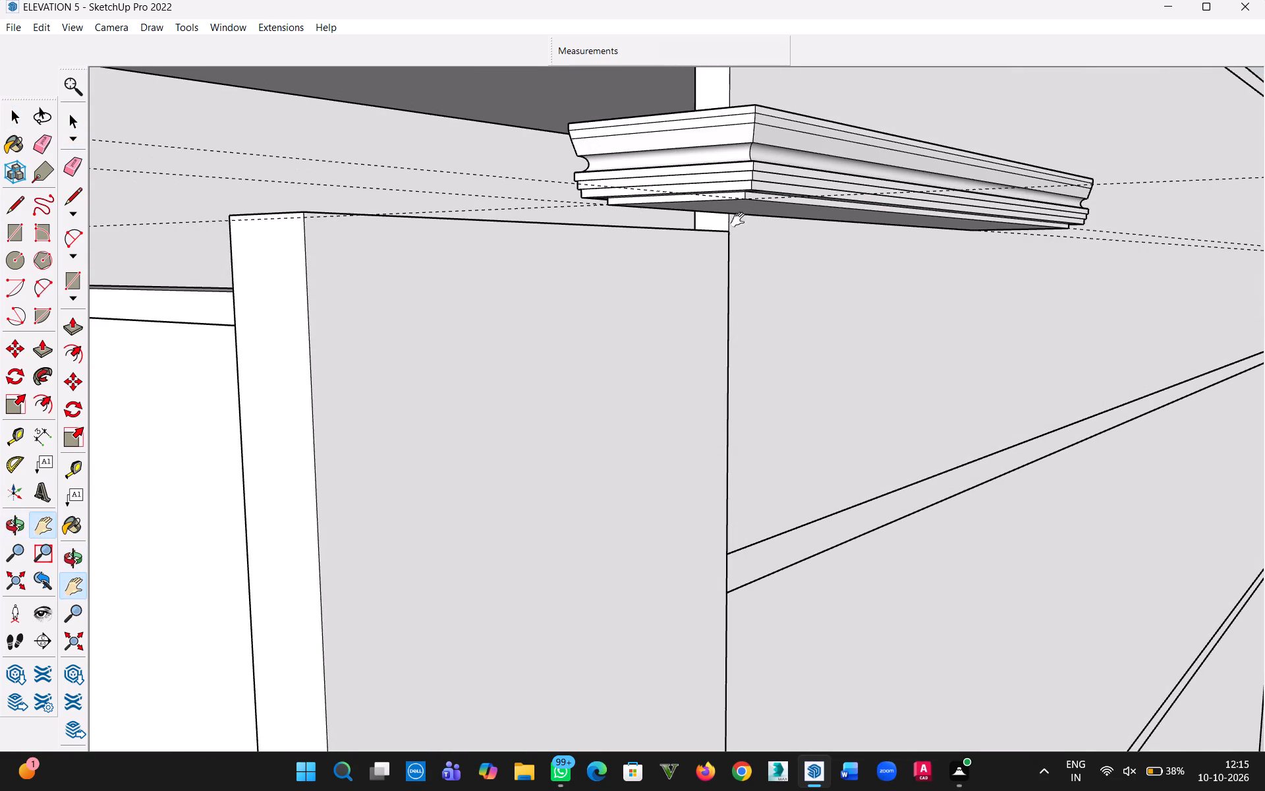
Select the moulding group and delete all guide lines from the model.
{"action": "left_click", "coordinate": [21, 114]}
{"action": "left_click", "coordinate": [472, 334]}
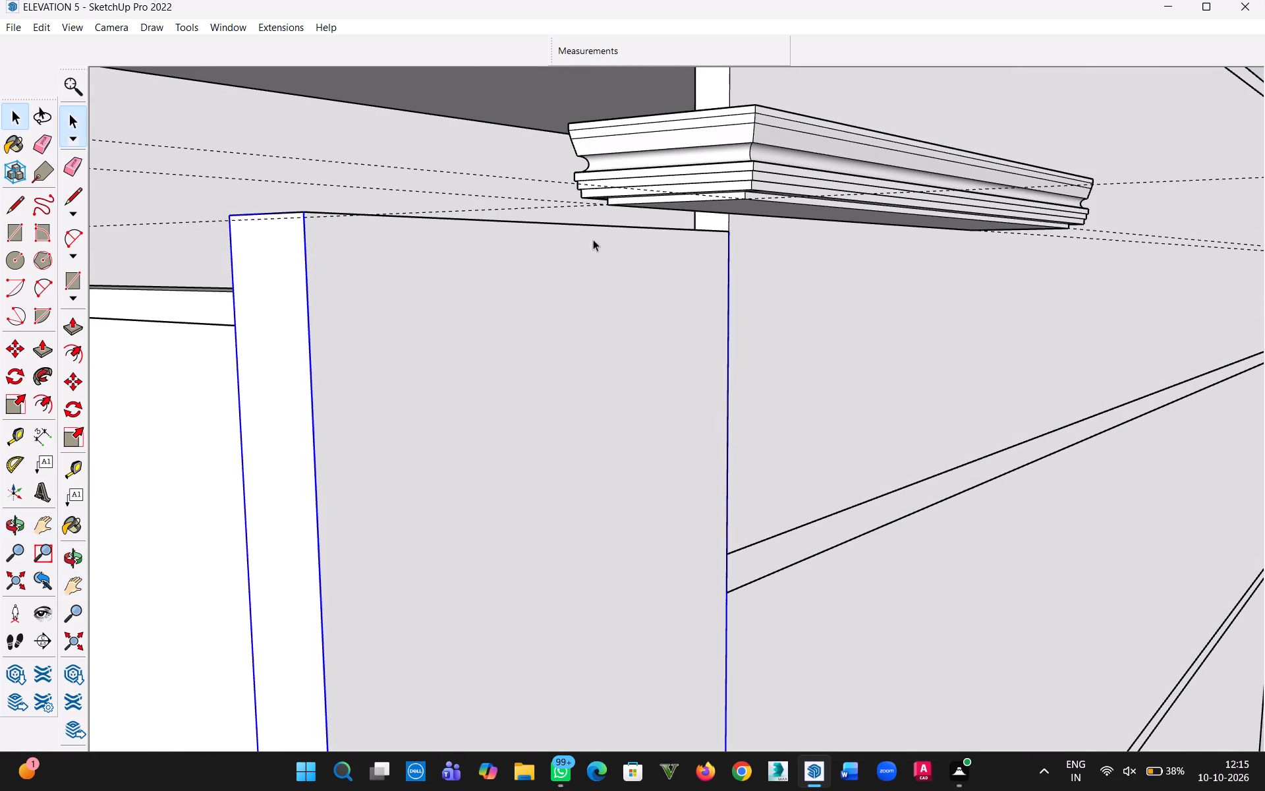
{"action": "left_click", "coordinate": [692, 136]}
{"action": "left_click", "coordinate": [42, 29]}
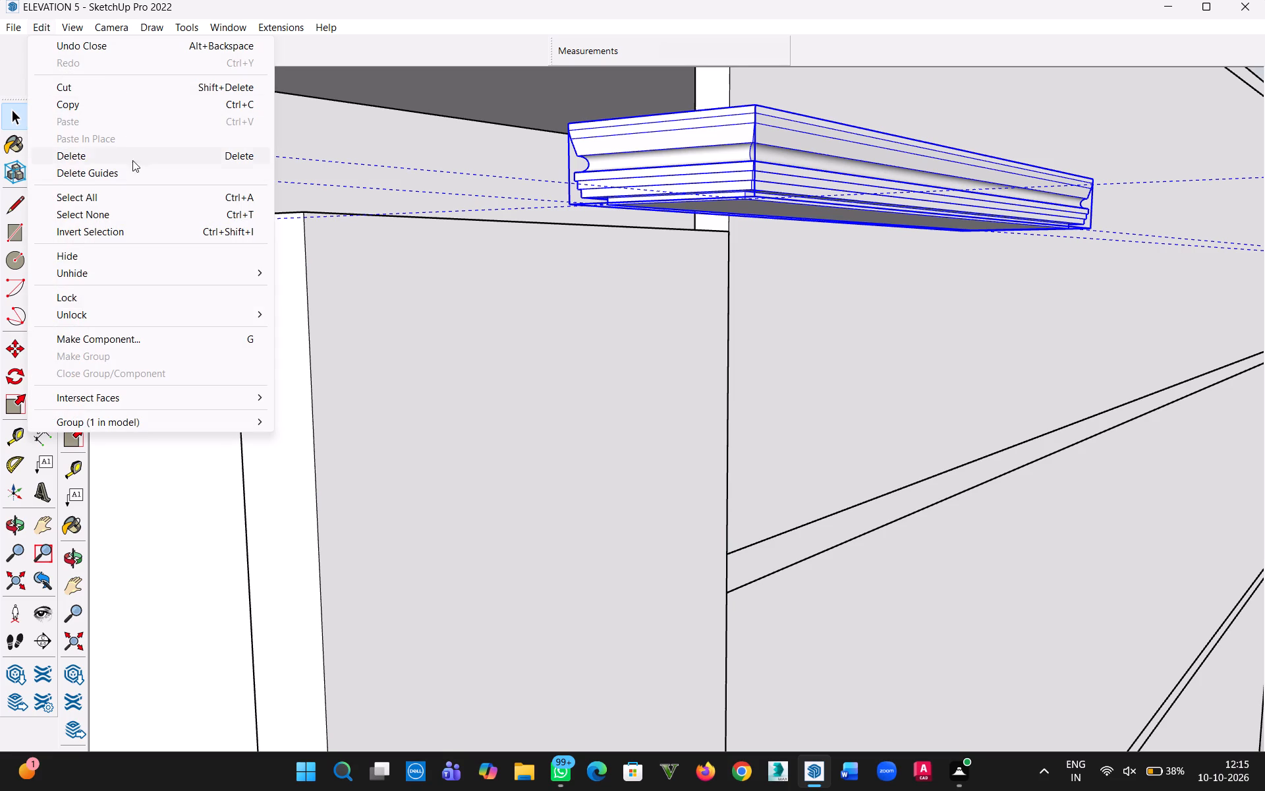
{"action": "left_click", "coordinate": [130, 178]}
{"action": "middle_click_drag", "start_coordinate": [756, 187], "coordinate": [754, 214]}
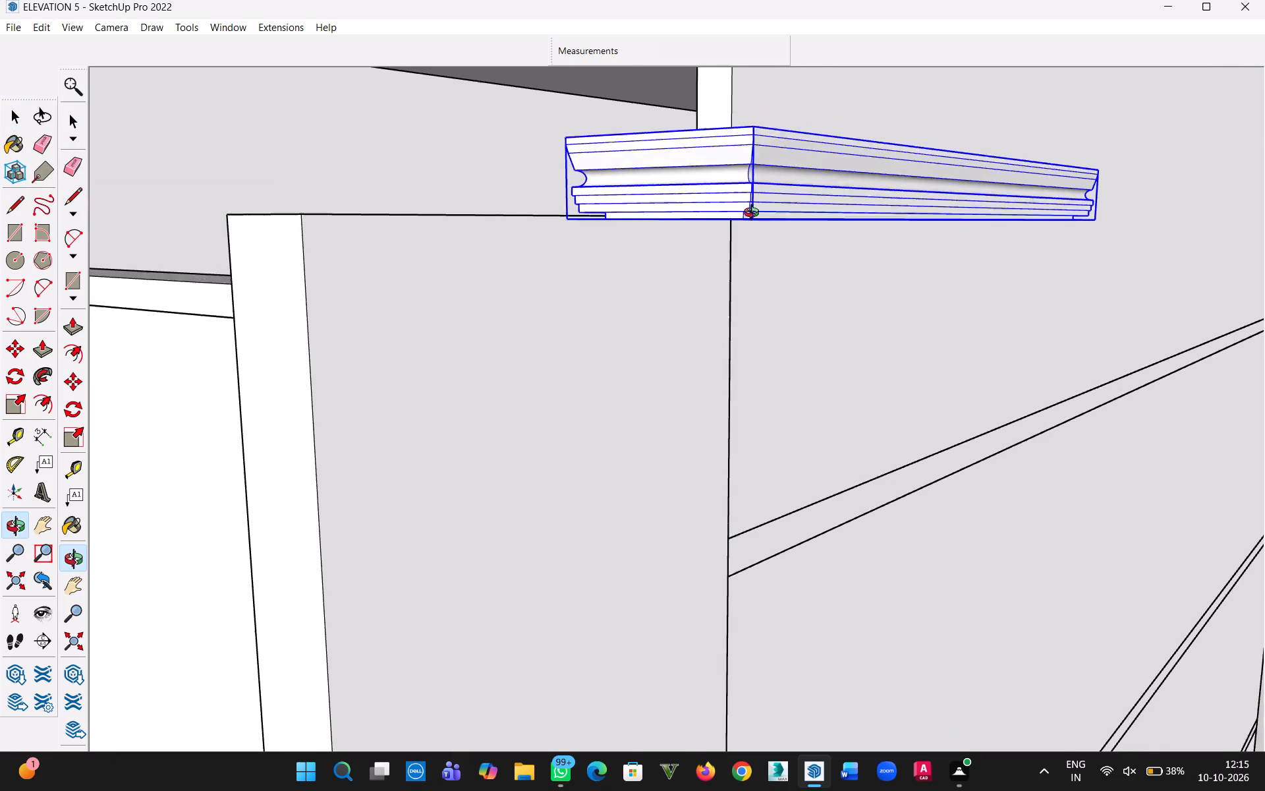
Move the moulding group by its underside corner about 4' 9/16" onto the top front corner of the corner column.
{"action": "middle_click_drag", "start_coordinate": [754, 214], "coordinate": [754, 218]}
{"action": "scroll", "coordinate": [763, 224], "scroll_direction": "up", "scroll_amount": 8}
{"action": "middle_click_drag", "start_coordinate": [739, 239], "coordinate": [751, 88]}
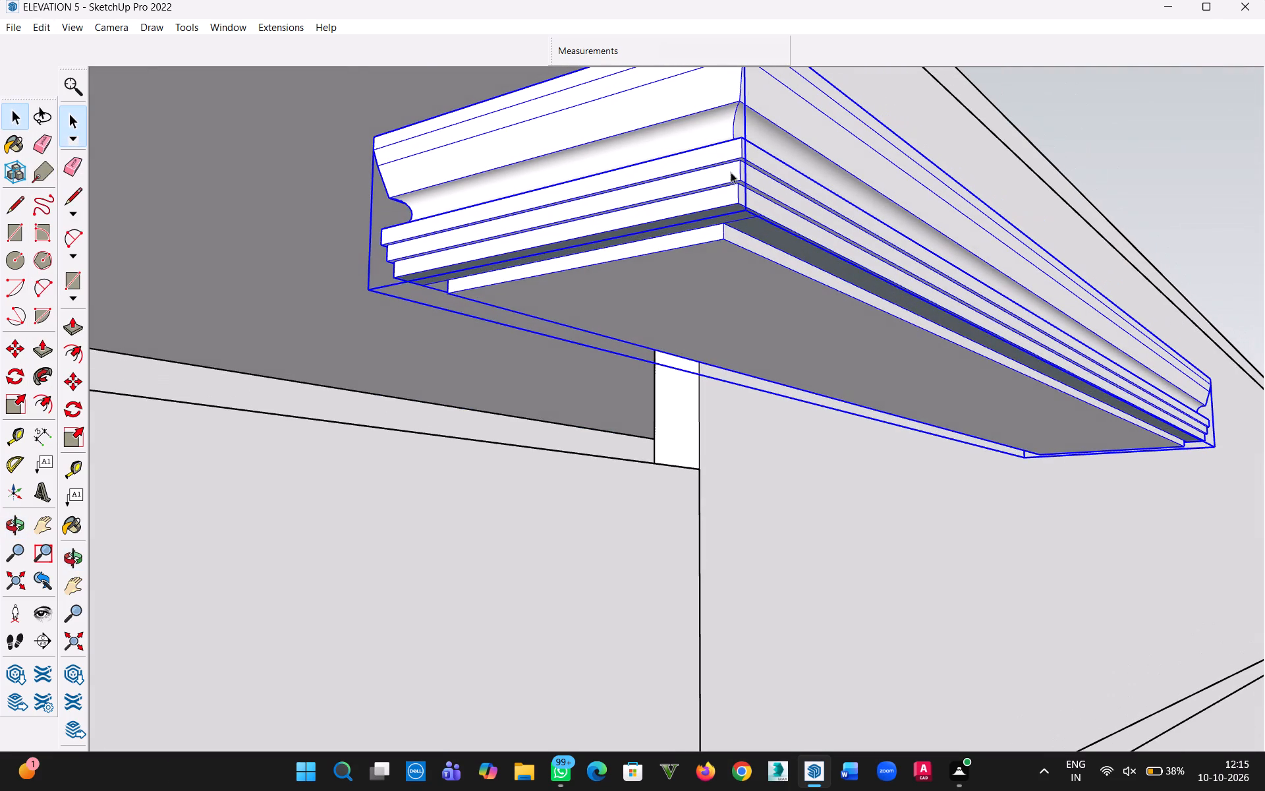
{"action": "key", "text": "m"}
{"action": "left_click", "coordinate": [722, 238]}
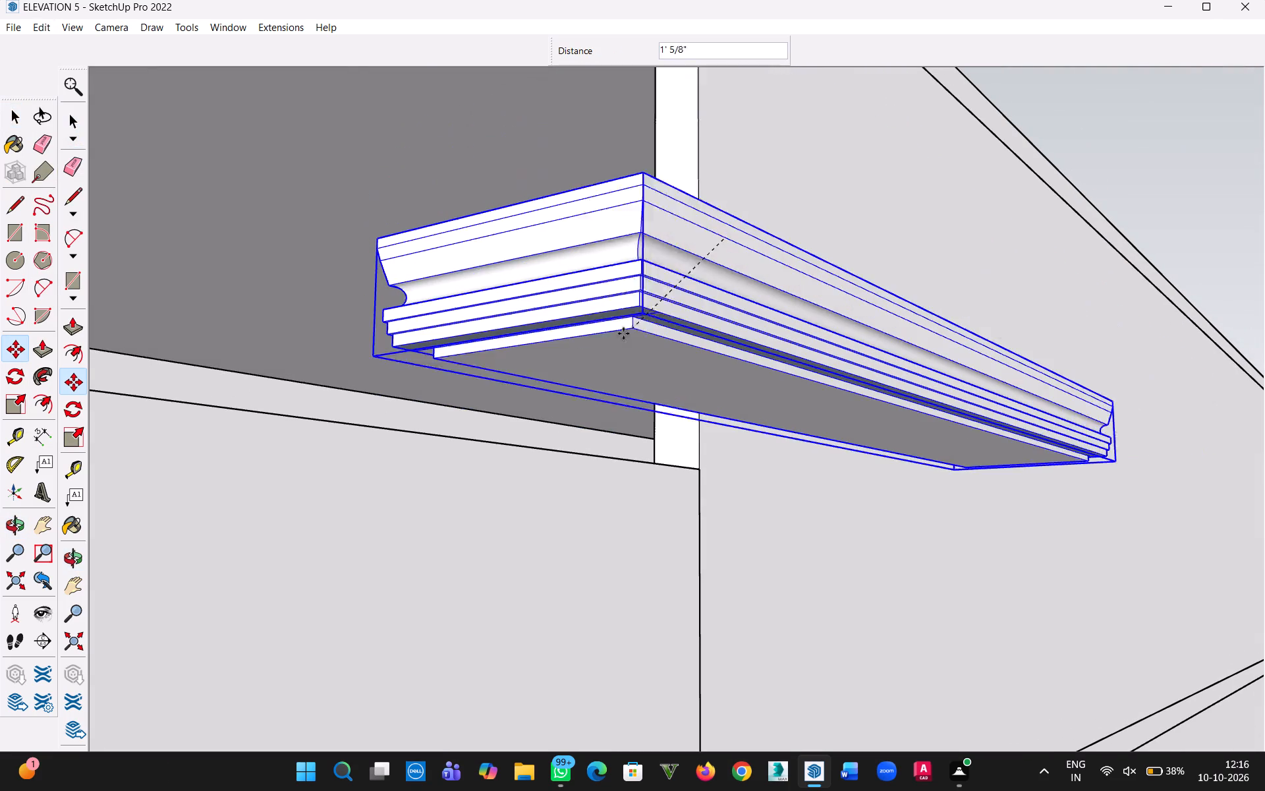
{"action": "scroll", "coordinate": [594, 343], "scroll_direction": "down", "scroll_amount": 2}
{"action": "key", "text": "h"}
{"action": "left_click_drag", "start_coordinate": [546, 320], "coordinate": [898, 429]}
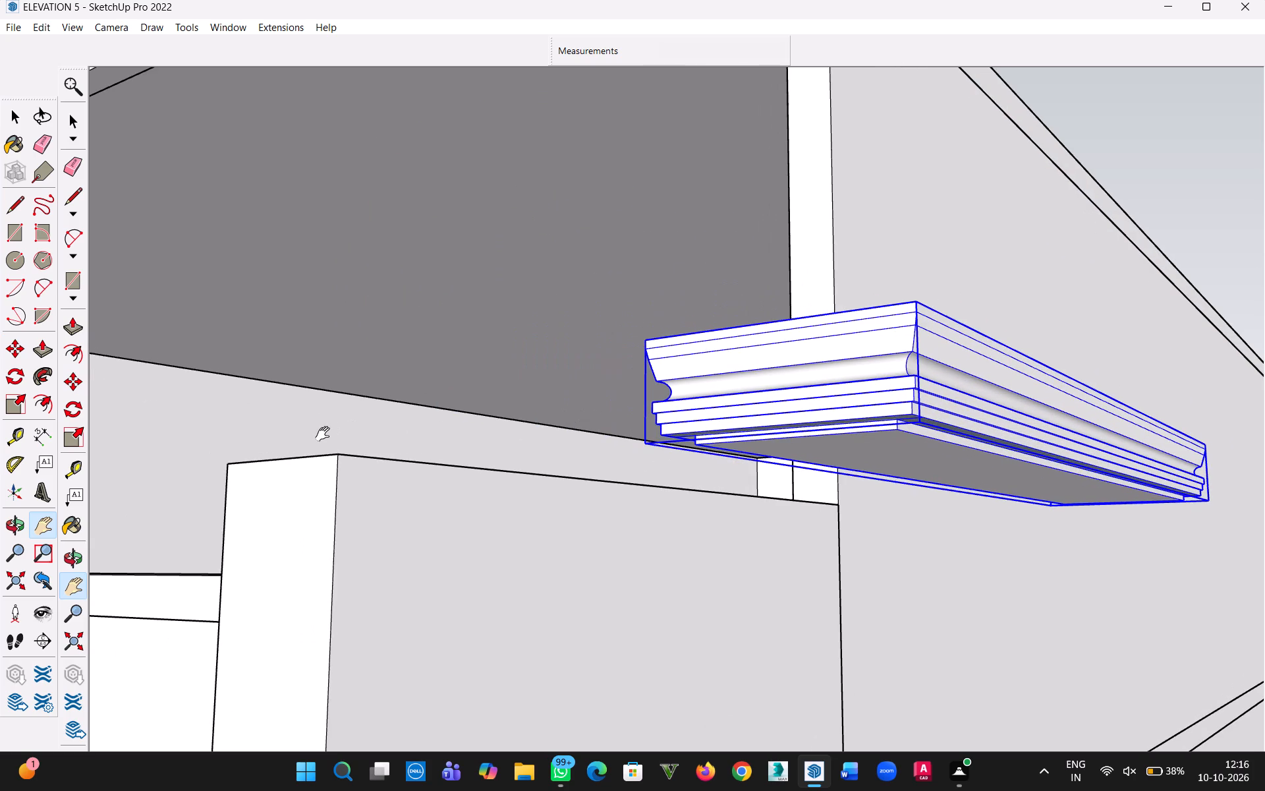
{"action": "key", "text": "Escape"}
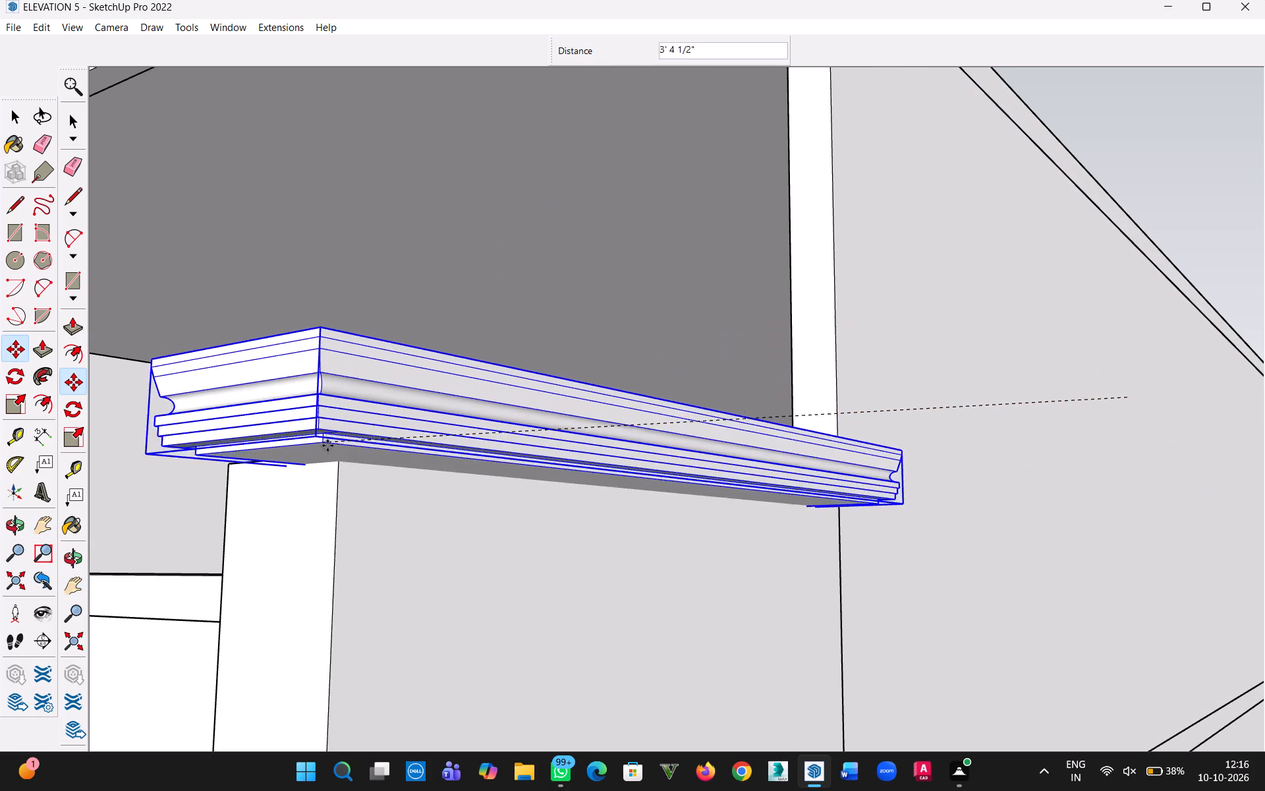
{"action": "scroll", "coordinate": [344, 457], "scroll_direction": "up", "scroll_amount": 3}
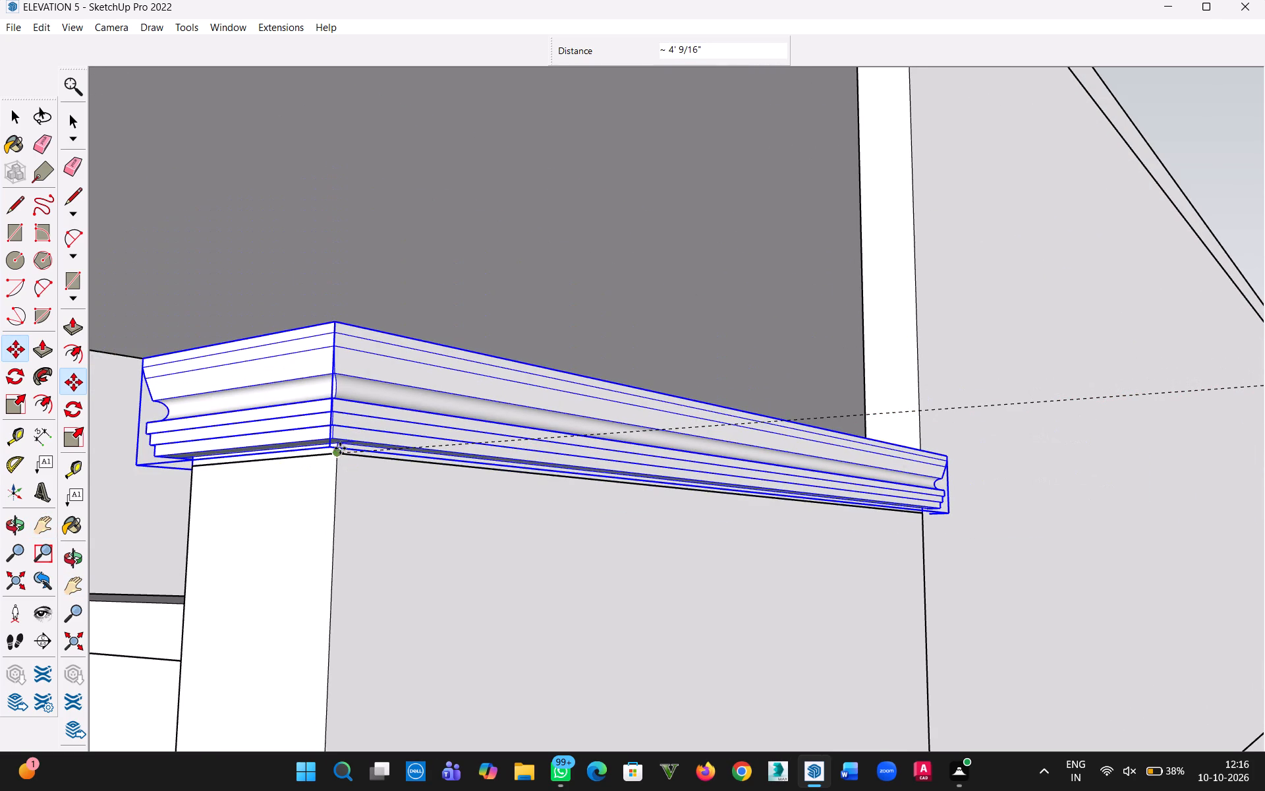
{"action": "left_click", "coordinate": [340, 450]}
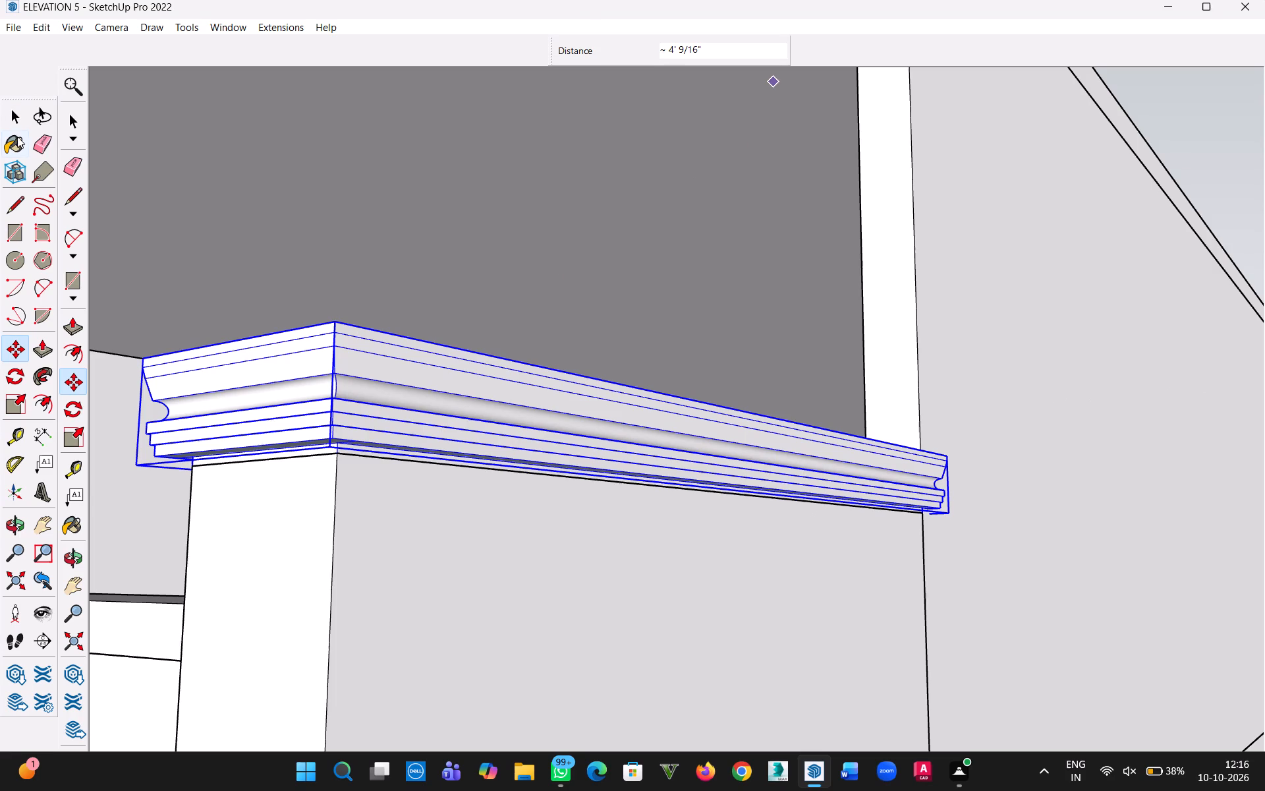
{"action": "left_click", "coordinate": [15, 121]}
{"action": "left_click", "coordinate": [515, 258]}
Examine the moulding's fit on the corner column from several angles and within the whole front elevation.
{"action": "scroll", "coordinate": [468, 362], "scroll_direction": "down", "scroll_amount": 9}
{"action": "middle_click_drag", "start_coordinate": [463, 349], "coordinate": [463, 389]}
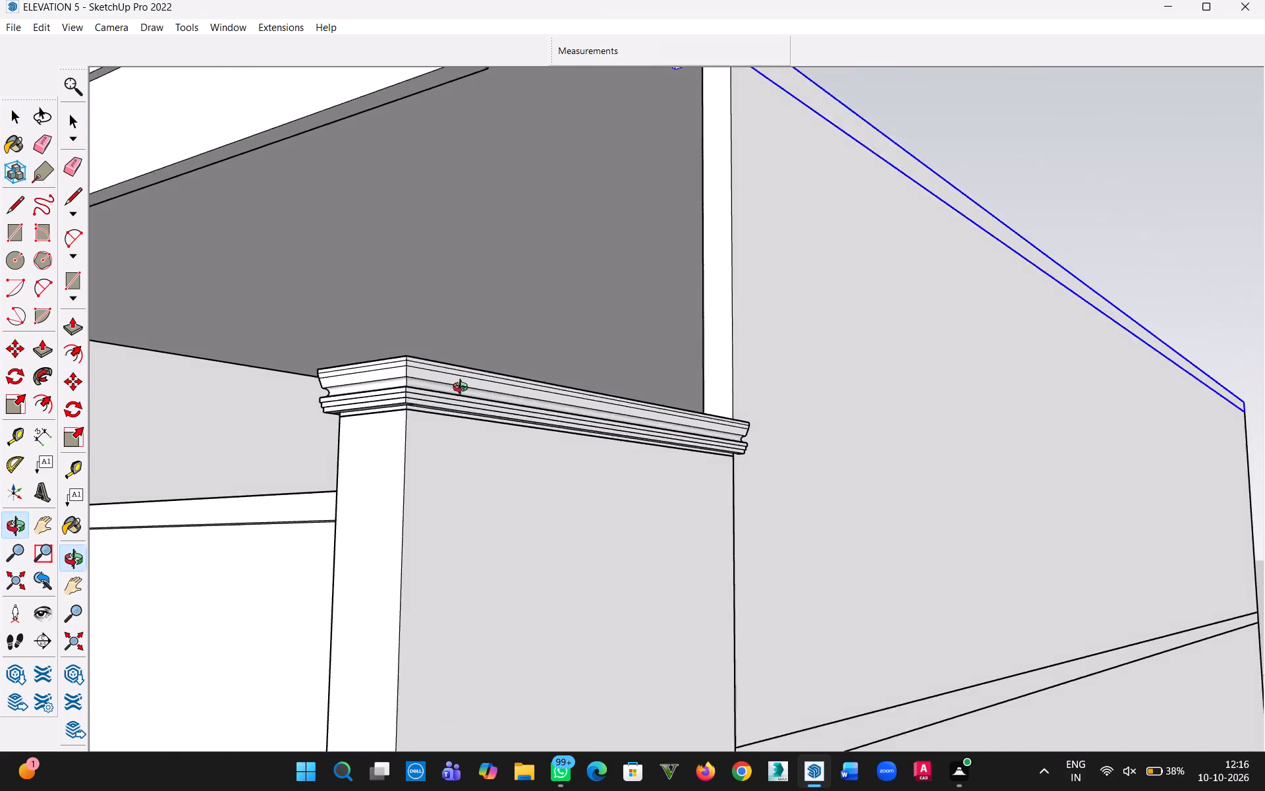
{"action": "middle_click_drag", "start_coordinate": [463, 389], "coordinate": [532, 469]}
{"action": "key", "text": "h"}
{"action": "left_click_drag", "start_coordinate": [571, 534], "coordinate": [533, 300]}
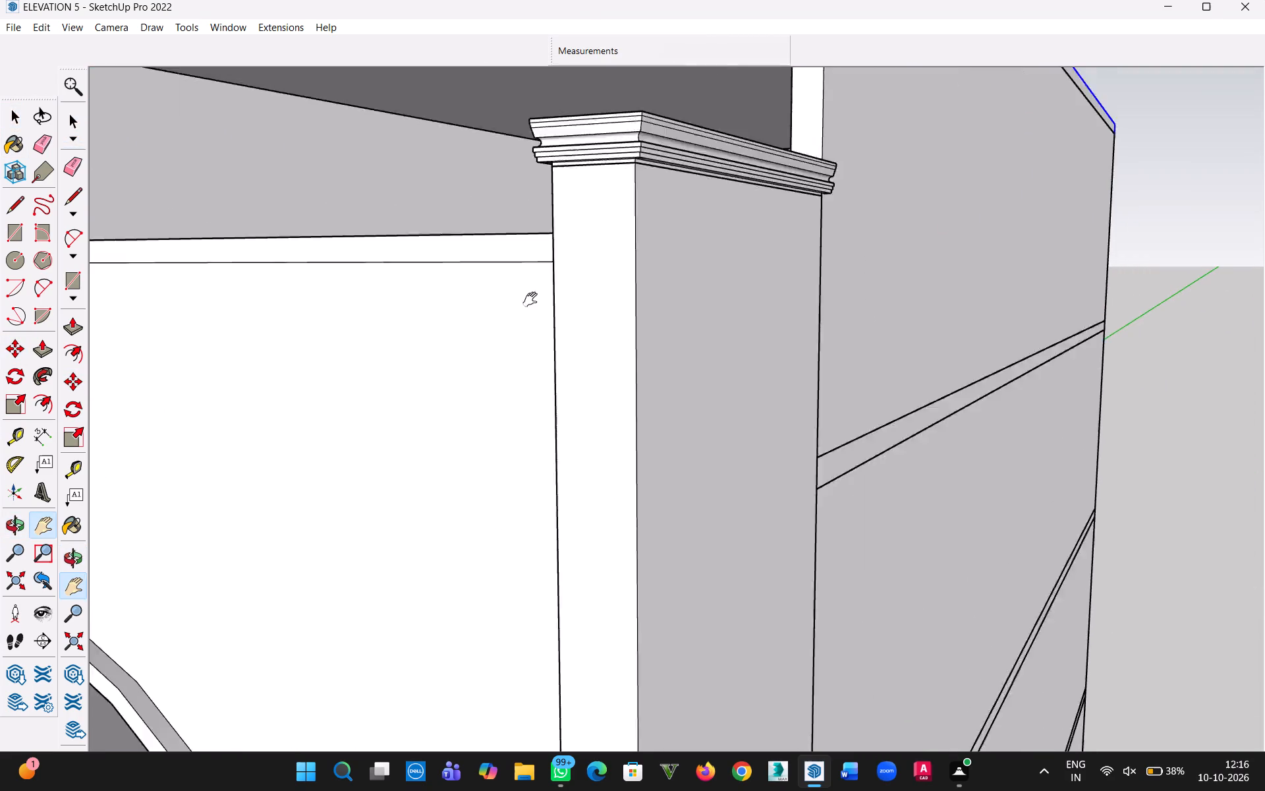
{"action": "left_click_drag", "start_coordinate": [533, 300], "coordinate": [566, 359]}
{"action": "middle_click_drag", "start_coordinate": [569, 360], "coordinate": [766, 324]}
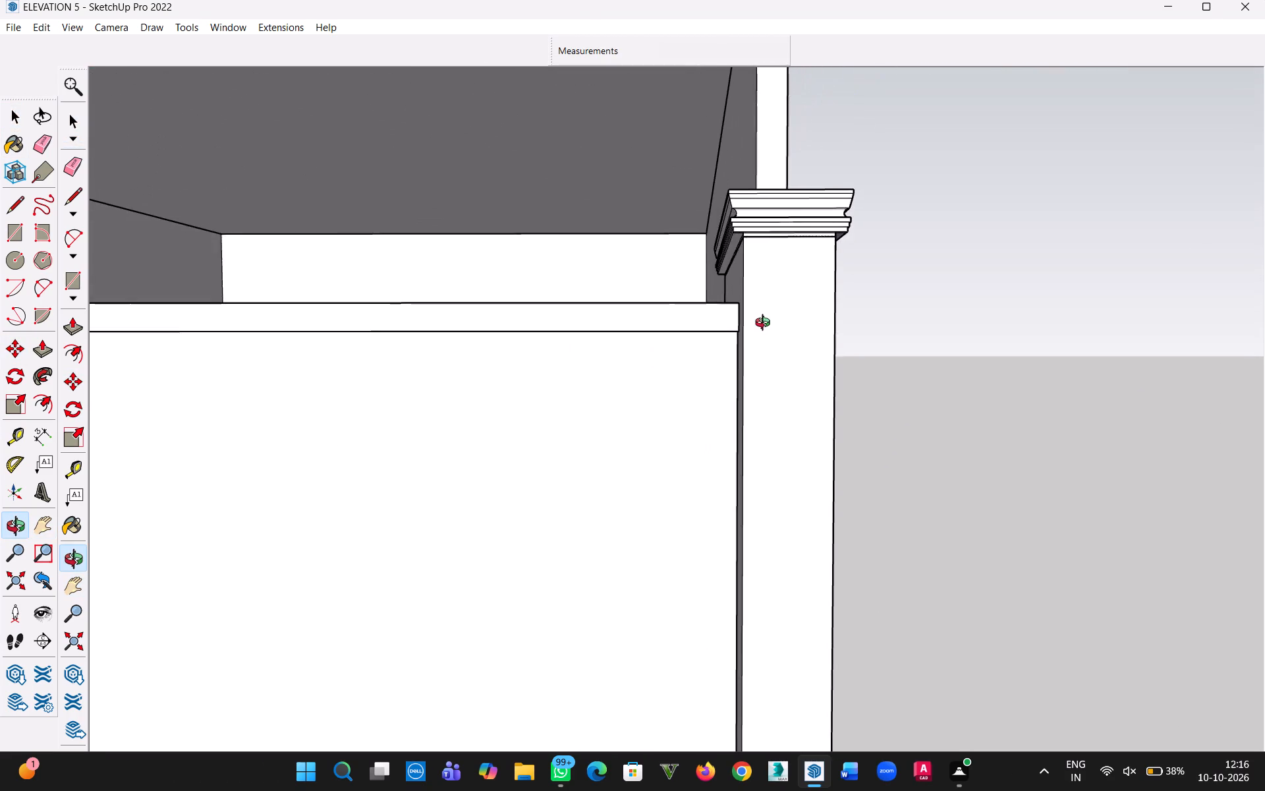
{"action": "middle_click_drag", "start_coordinate": [766, 324], "coordinate": [700, 391]}
{"action": "scroll", "coordinate": [652, 316], "scroll_direction": "down", "scroll_amount": 19}
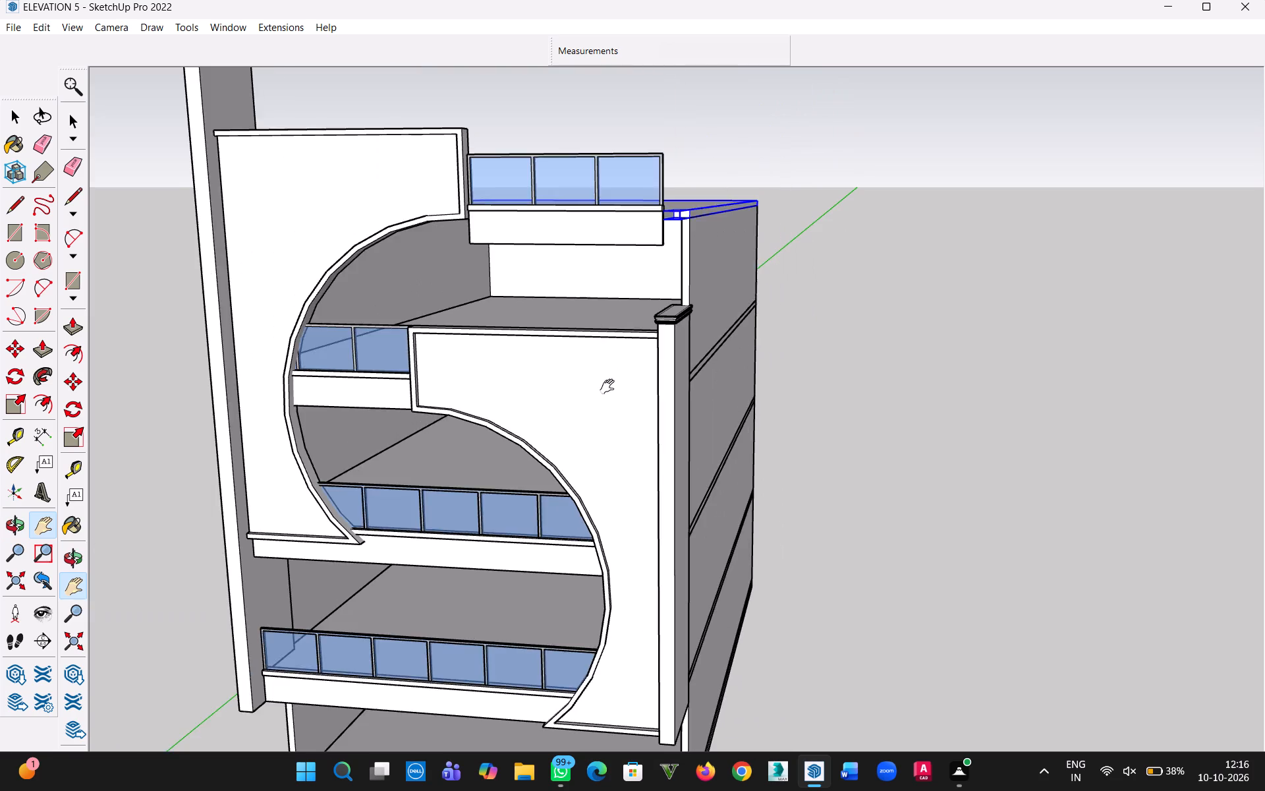
{"action": "middle_click_drag", "start_coordinate": [613, 388], "coordinate": [668, 334]}
Scale the moulding group upward from the column top to about 1.73 times its height, keeping its plan size.
{"action": "scroll", "coordinate": [760, 247], "scroll_direction": "up", "scroll_amount": 9}
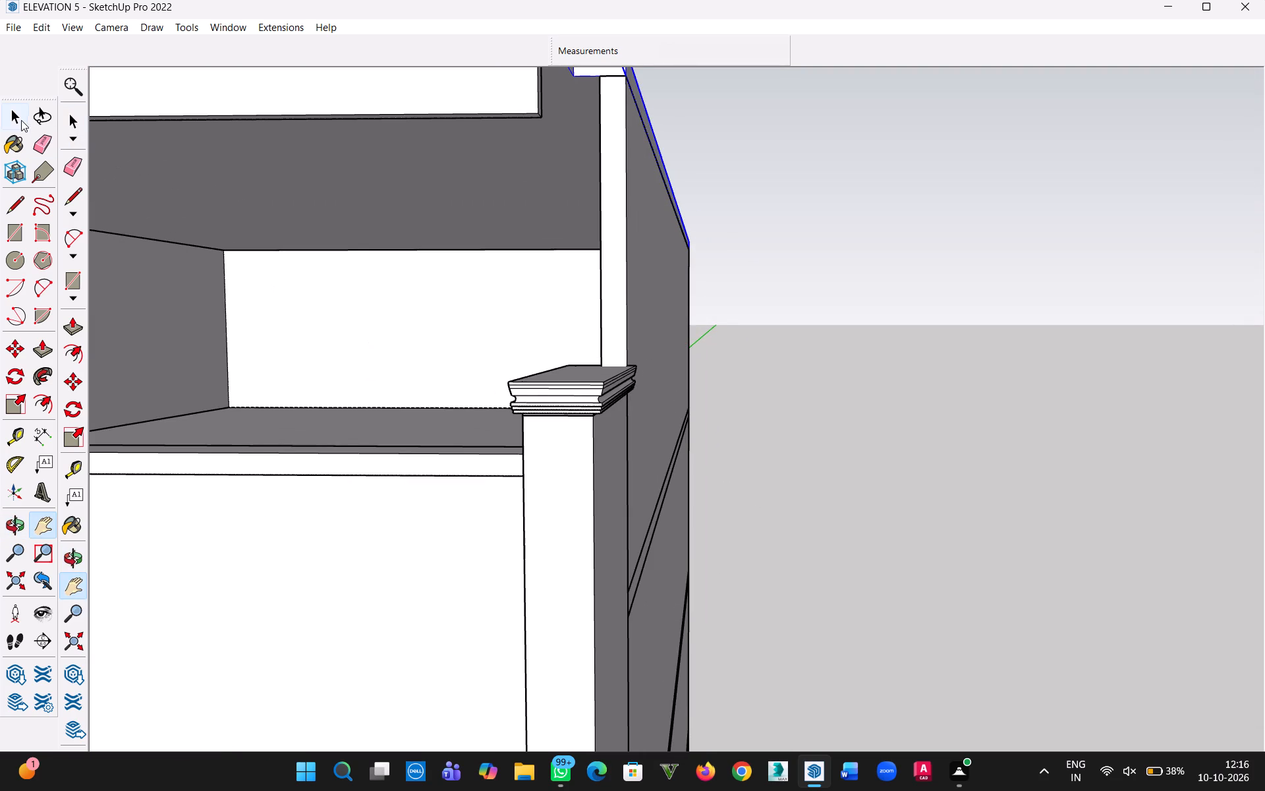
{"action": "left_click", "coordinate": [18, 117]}
{"action": "left_click", "coordinate": [560, 402]}
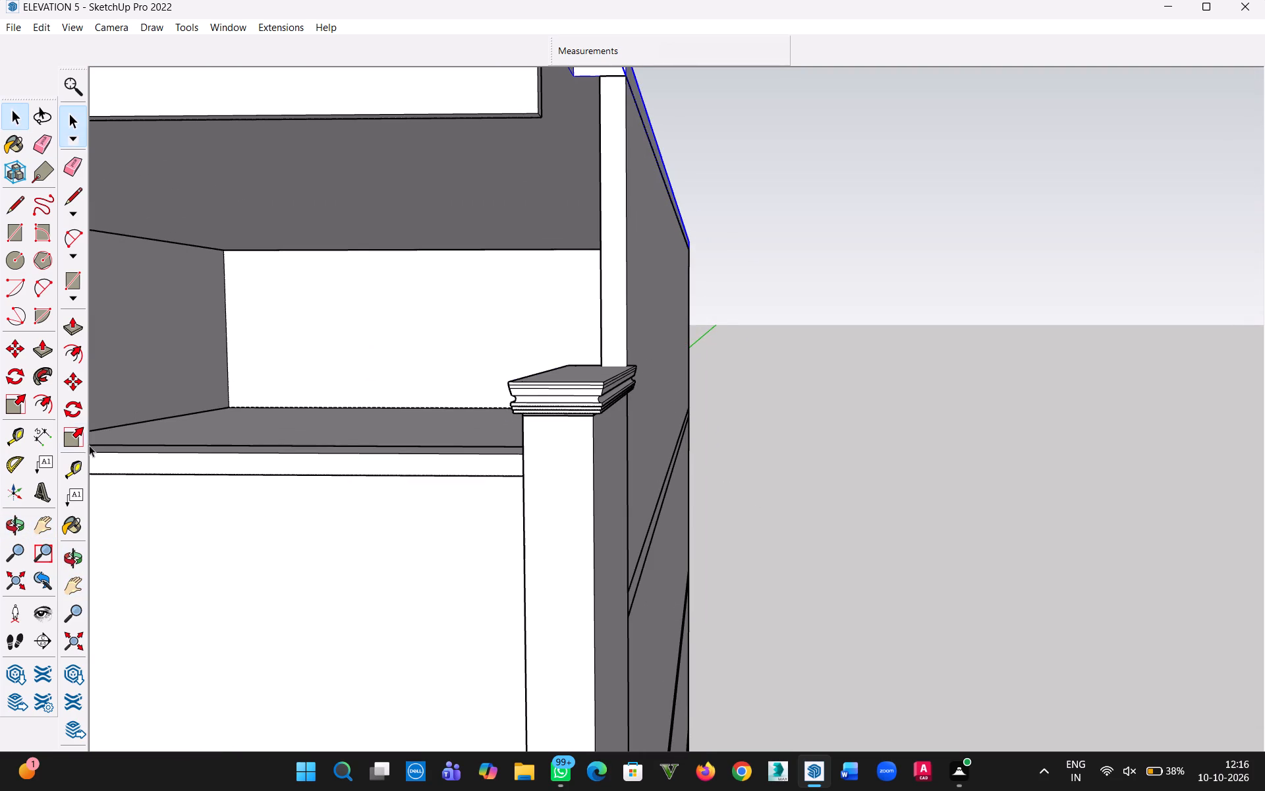
{"action": "left_click", "coordinate": [72, 442]}
{"action": "scroll", "coordinate": [550, 402], "scroll_direction": "up", "scroll_amount": 3}
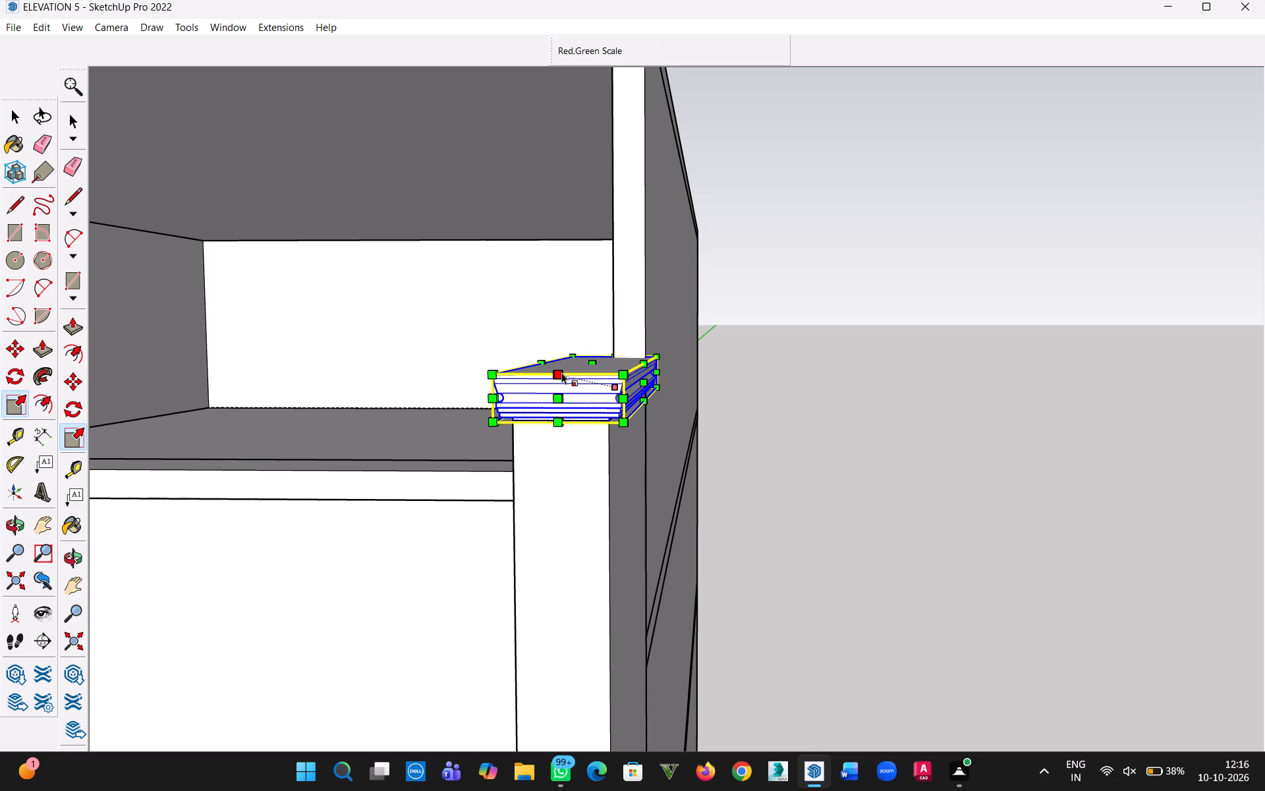
{"action": "left_click", "coordinate": [559, 374]}
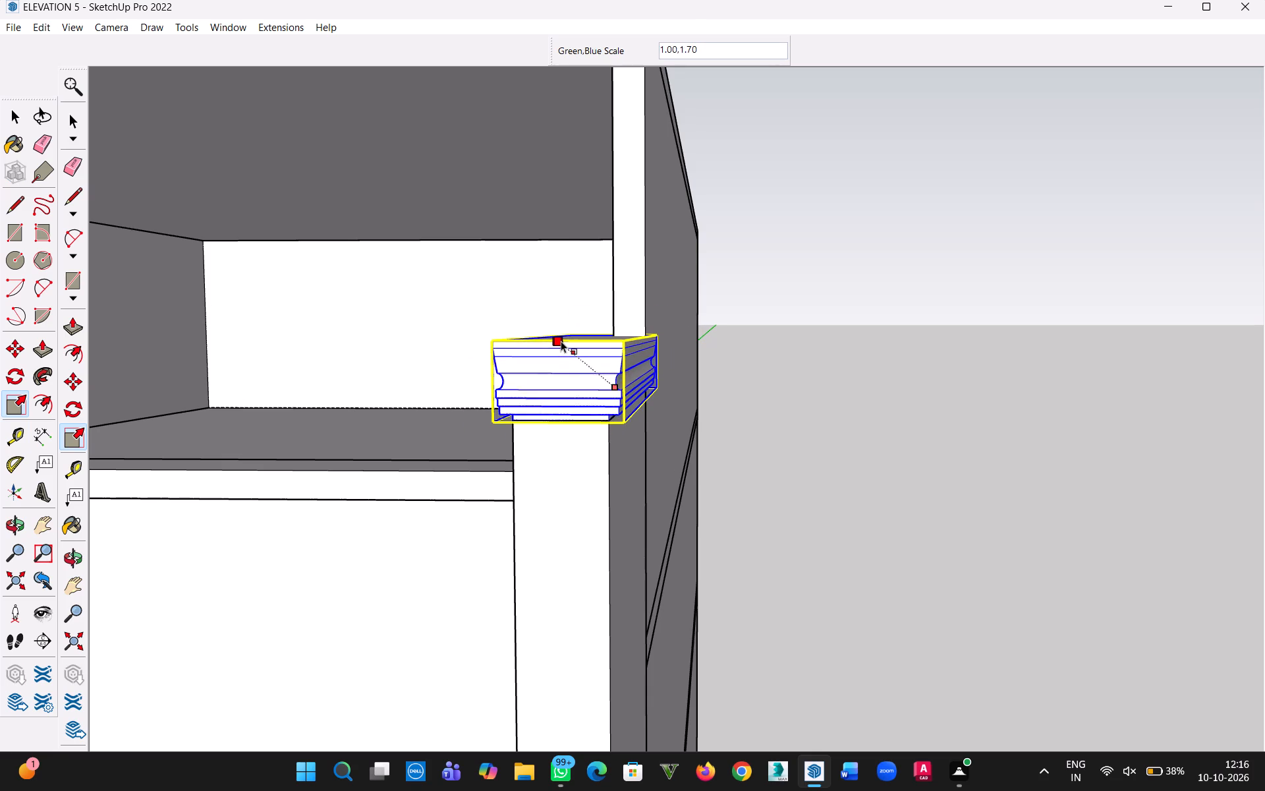
{"action": "left_click", "coordinate": [562, 339]}
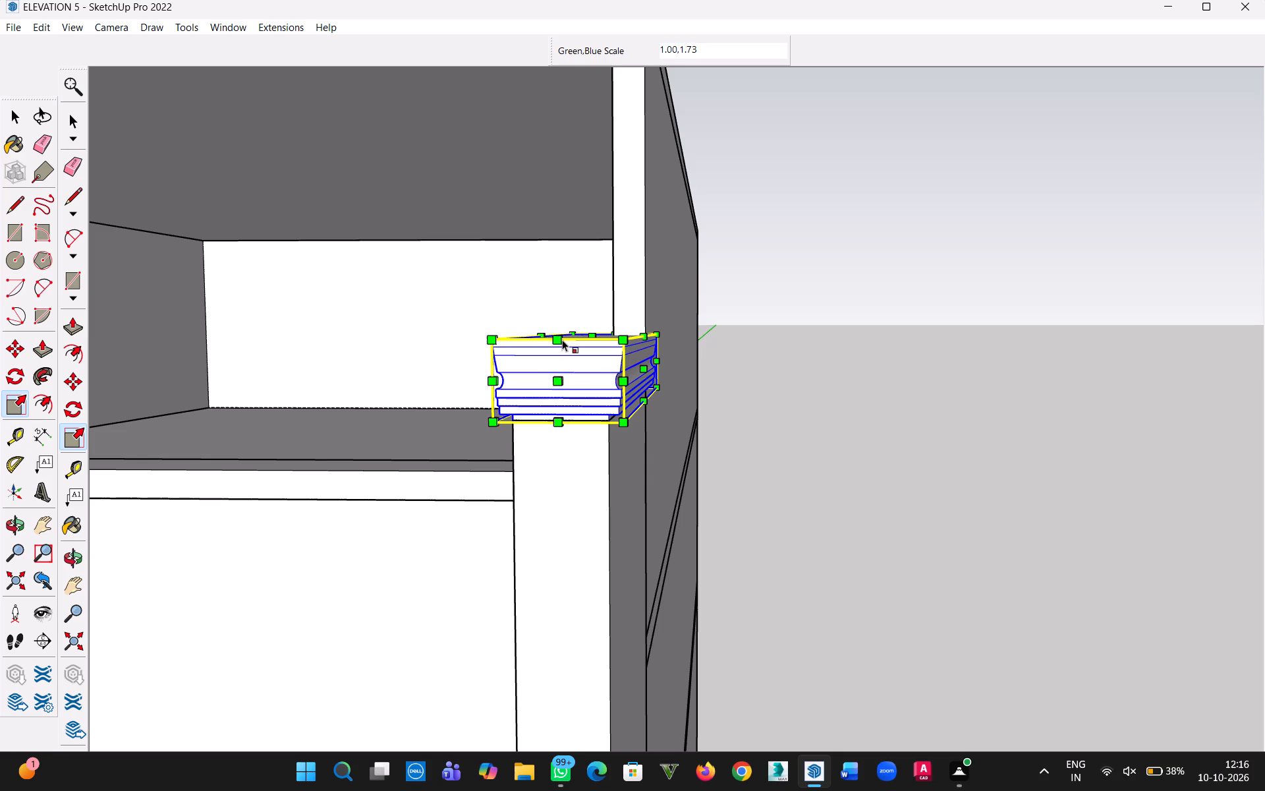
{"action": "left_click", "coordinate": [14, 113]}
{"action": "left_click", "coordinate": [955, 382]}
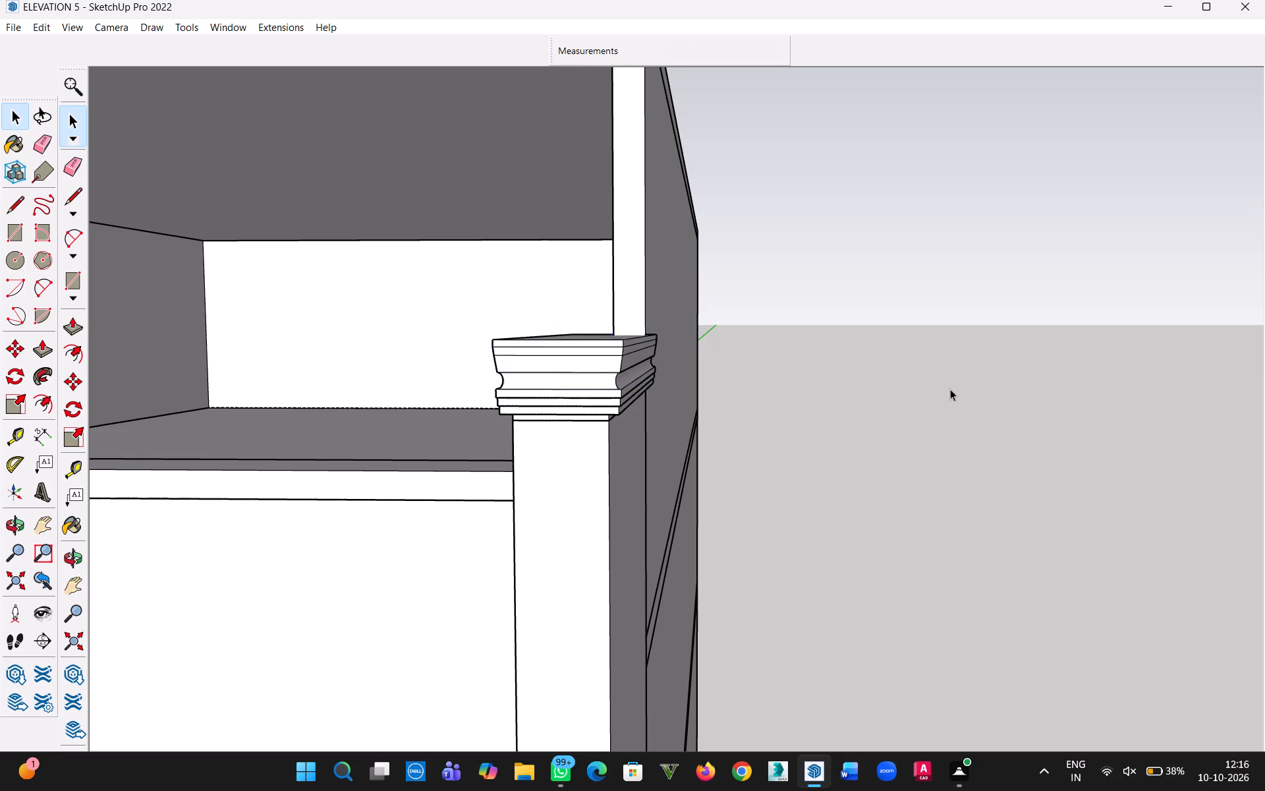
Scale the moulding group upward again by a factor of about 1.32 in height only, then deselect it.
{"action": "middle_click_drag", "start_coordinate": [762, 417], "coordinate": [905, 357]}
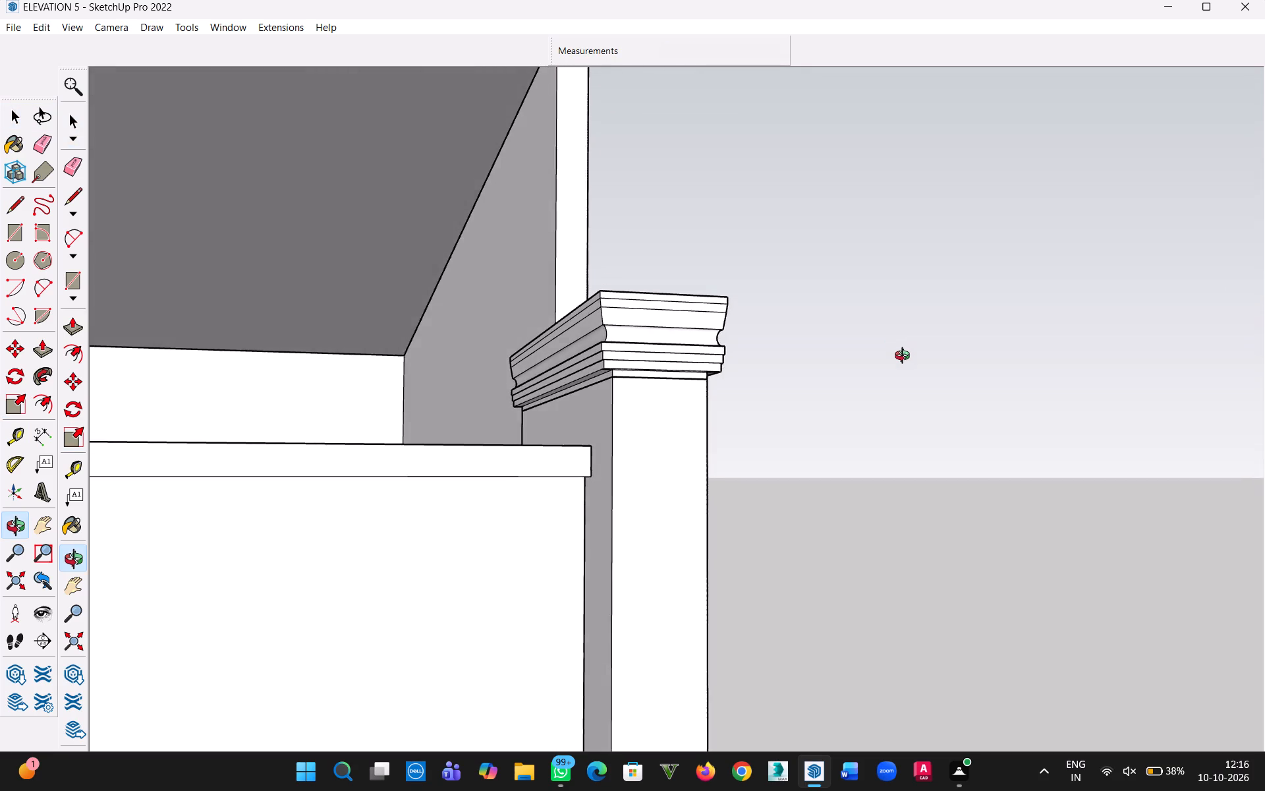
{"action": "middle_click_drag", "start_coordinate": [905, 357], "coordinate": [840, 388]}
{"action": "left_click", "coordinate": [611, 326]}
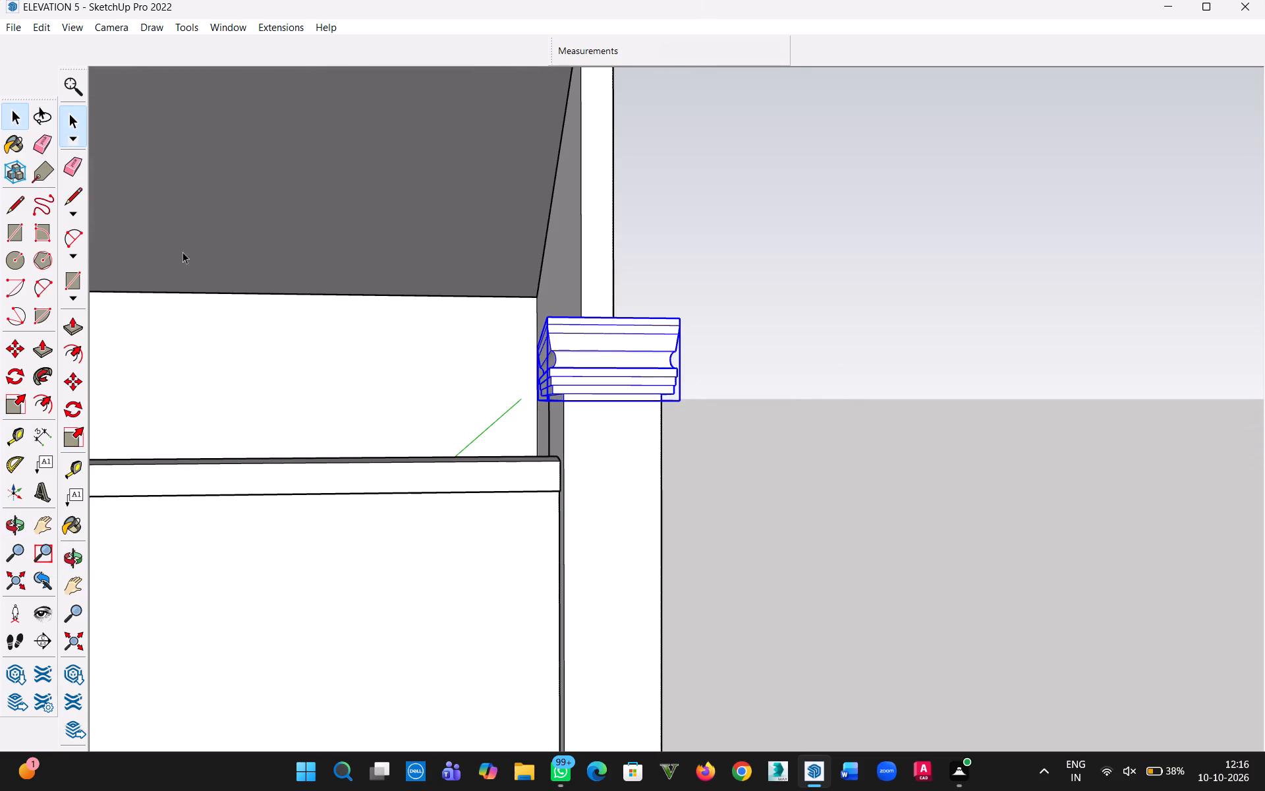
{"action": "left_click", "coordinate": [74, 452]}
{"action": "left_click", "coordinate": [77, 437]}
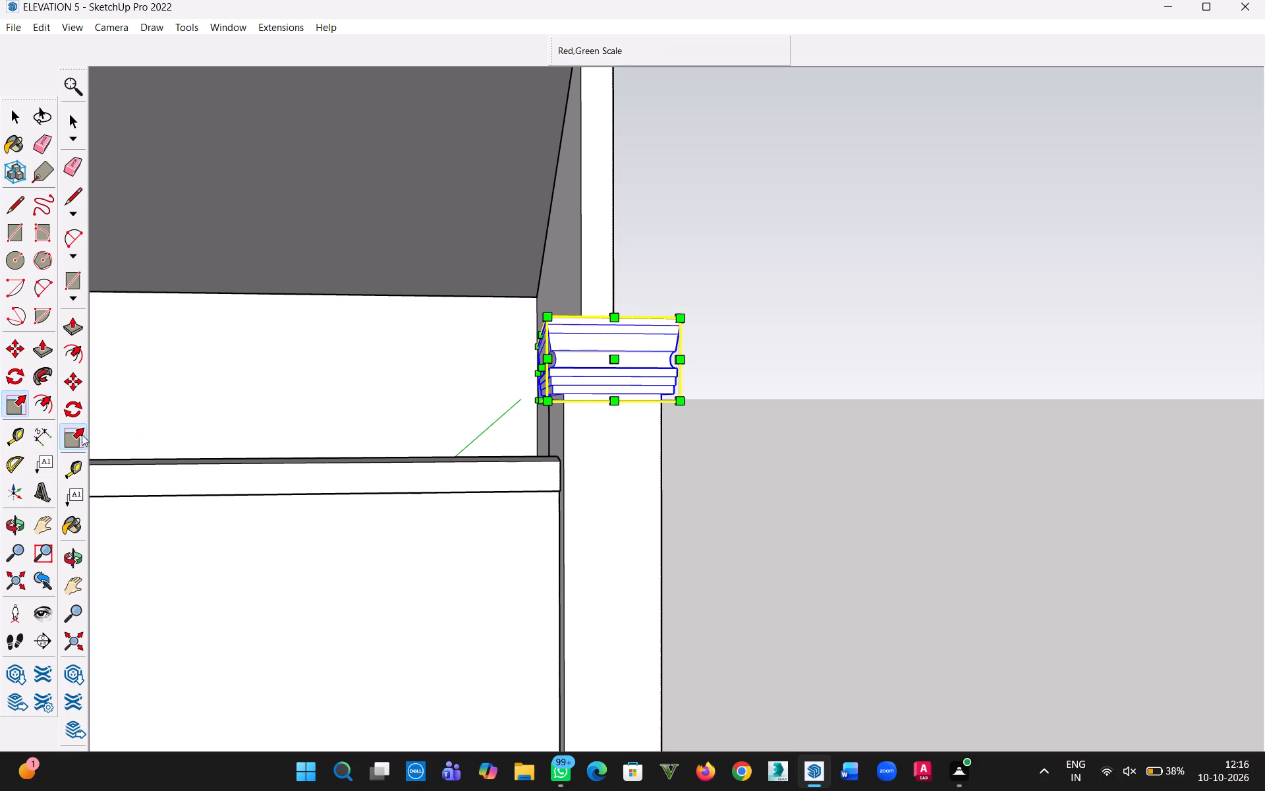
{"action": "left_click", "coordinate": [614, 312]}
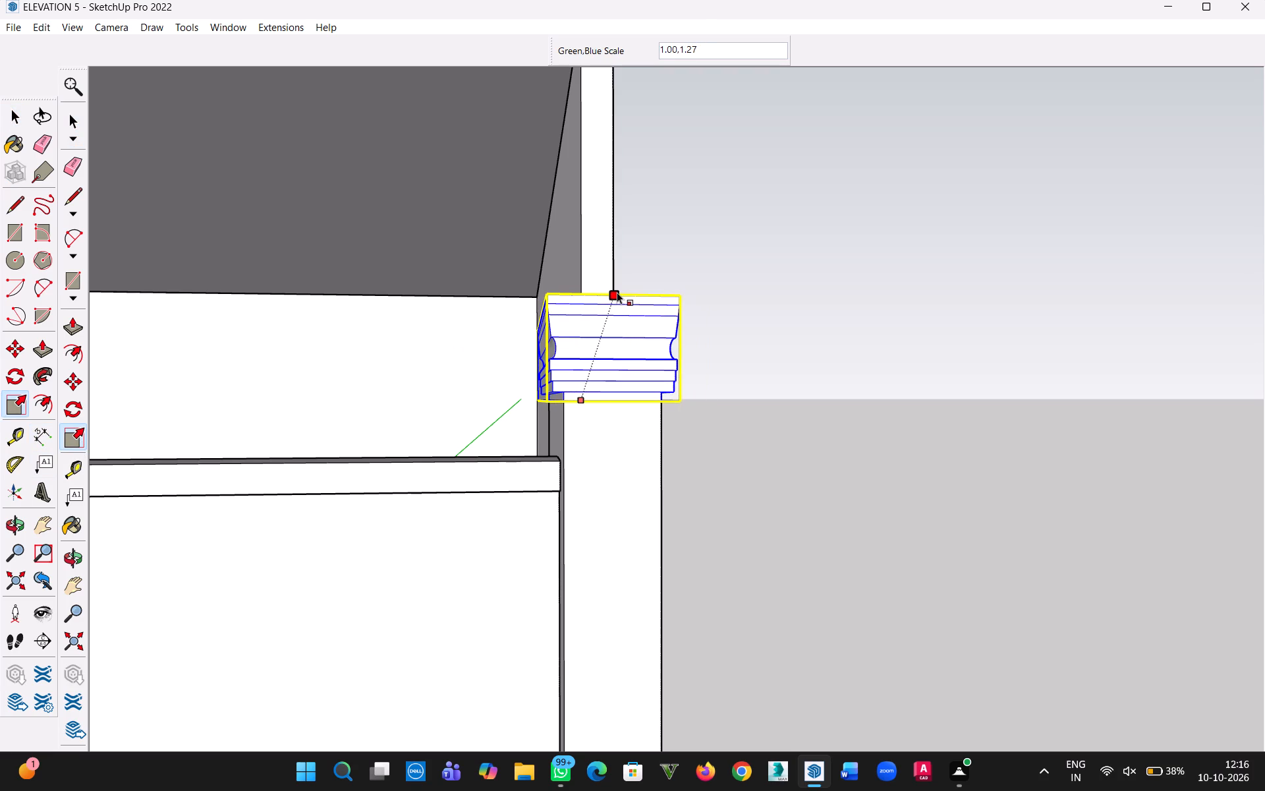
{"action": "left_click", "coordinate": [618, 287]}
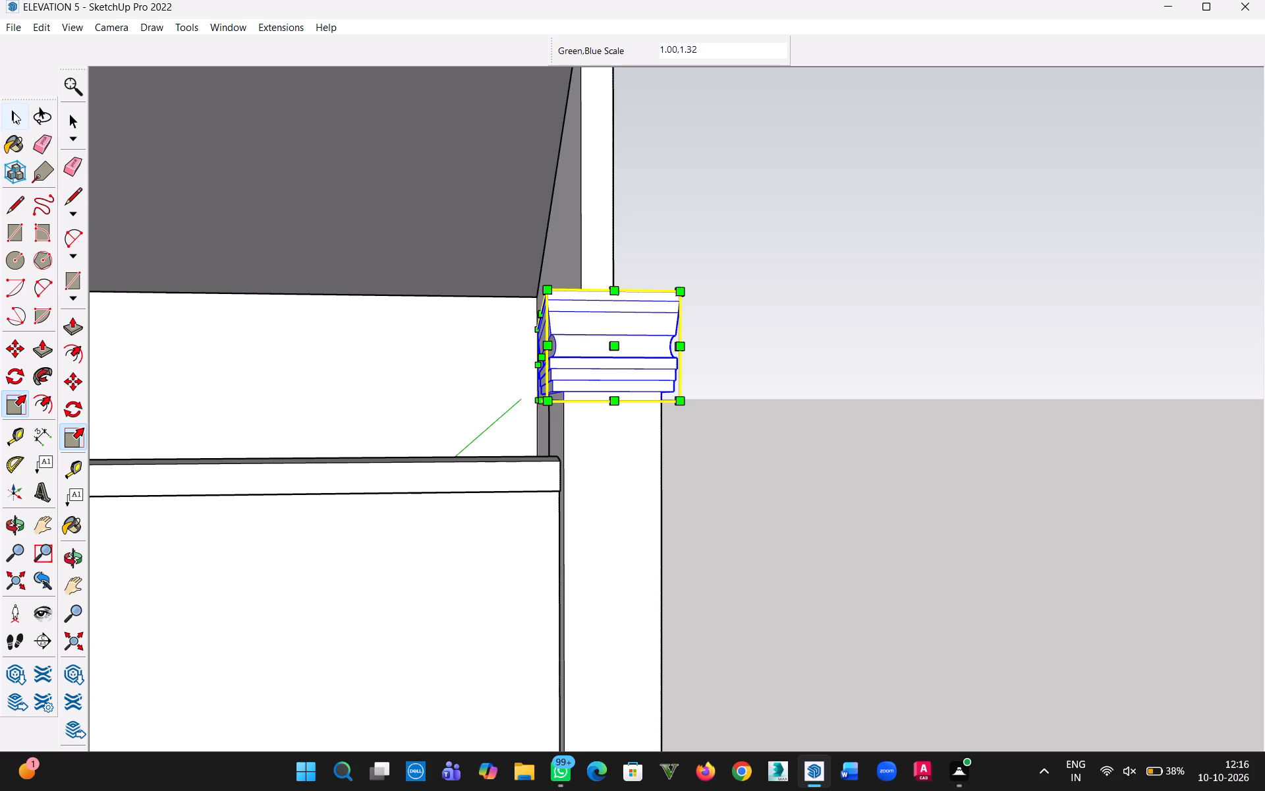
{"action": "left_click", "coordinate": [11, 109]}
{"action": "left_click", "coordinate": [800, 295]}
Examine the proportions of the column's moulding against the whole front elevation from different heights.
{"action": "scroll", "coordinate": [770, 316], "scroll_direction": "down", "scroll_amount": 11}
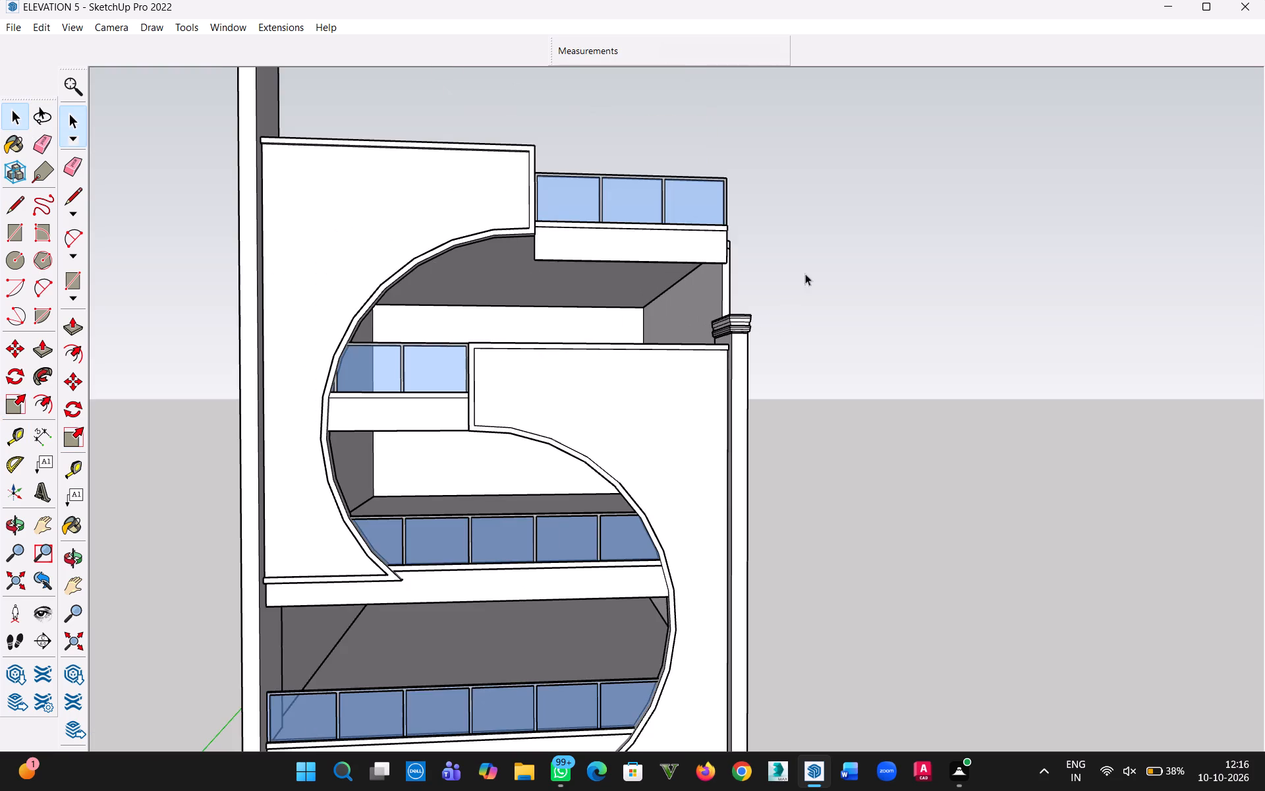
{"action": "middle_click_drag", "start_coordinate": [815, 264], "coordinate": [752, 277]}
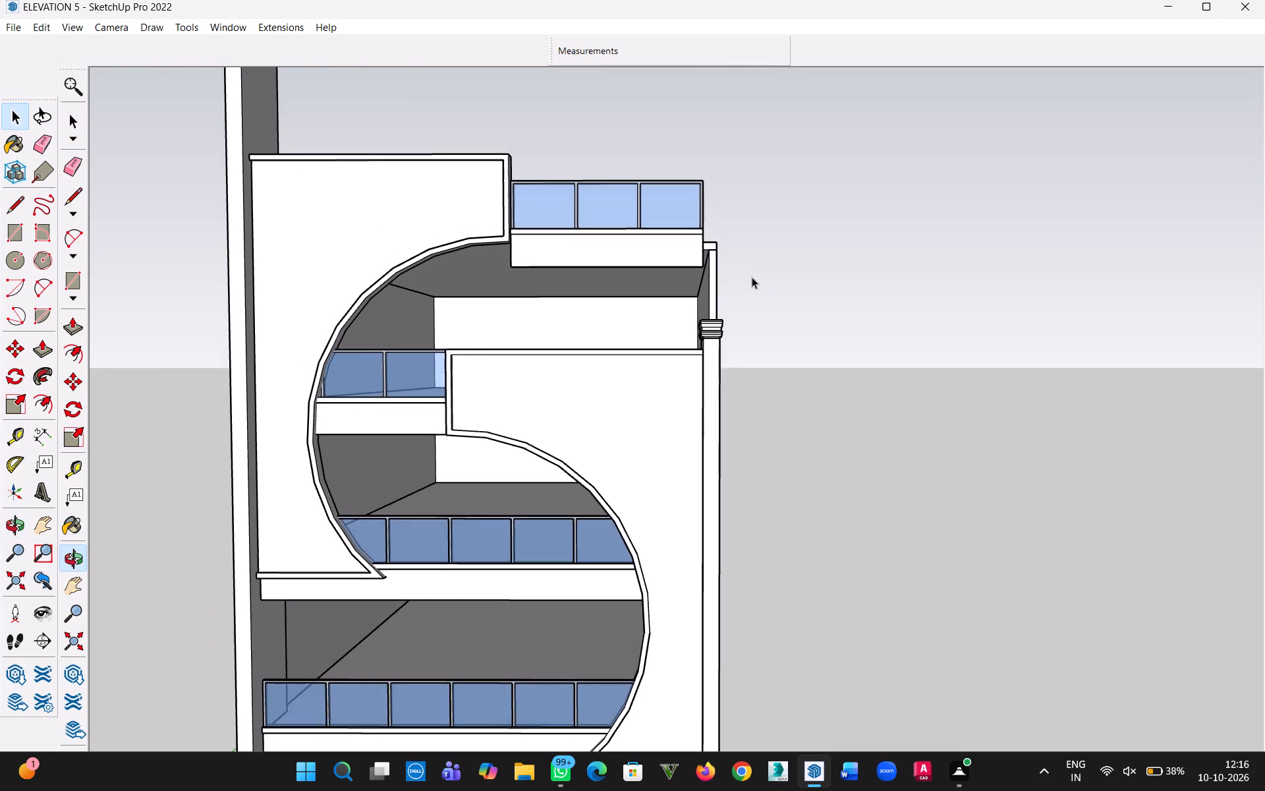
{"action": "scroll", "coordinate": [758, 330], "scroll_direction": "down", "scroll_amount": 4}
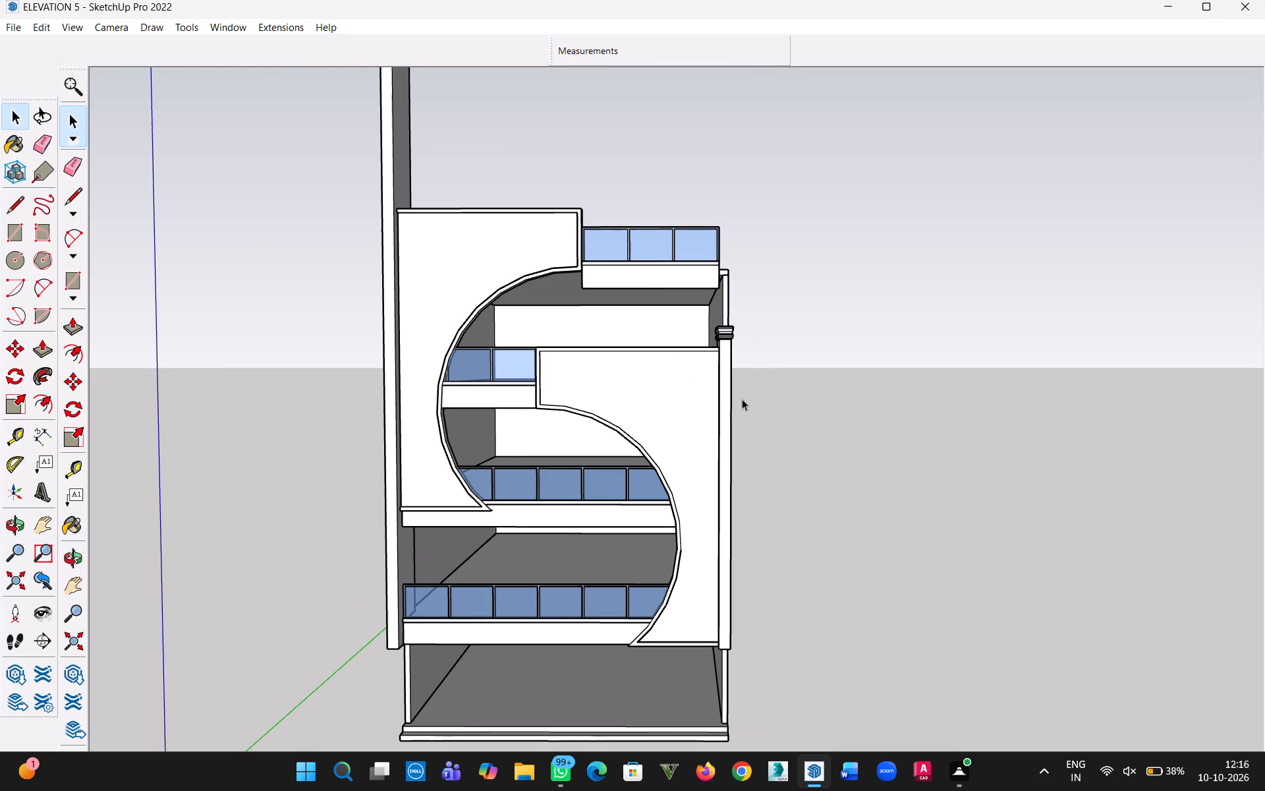
{"action": "middle_click_drag", "start_coordinate": [729, 417], "coordinate": [761, 535]}
{"action": "scroll", "coordinate": [756, 344], "scroll_direction": "up", "scroll_amount": 3}
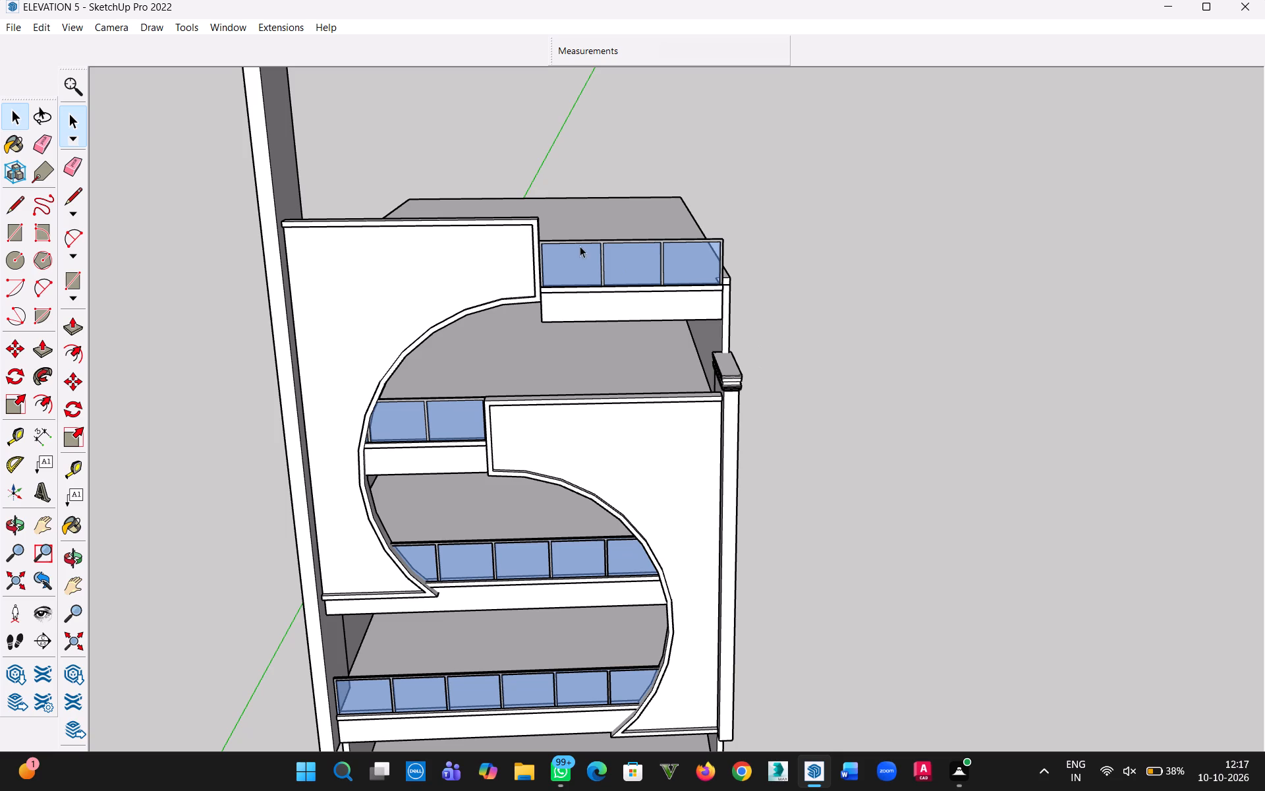
{"action": "middle_click_drag", "start_coordinate": [509, 463], "coordinate": [497, 385]}
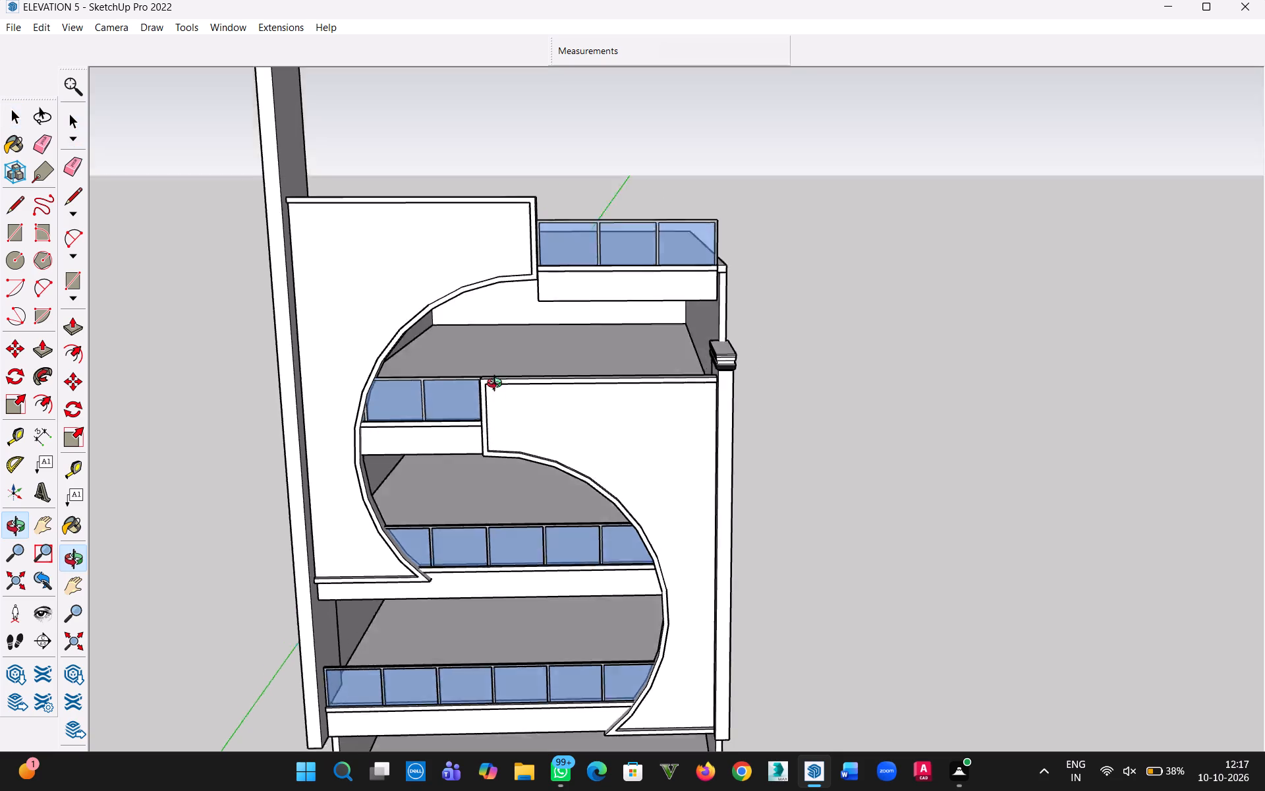
{"action": "middle_click_drag", "start_coordinate": [497, 385], "coordinate": [513, 344]}
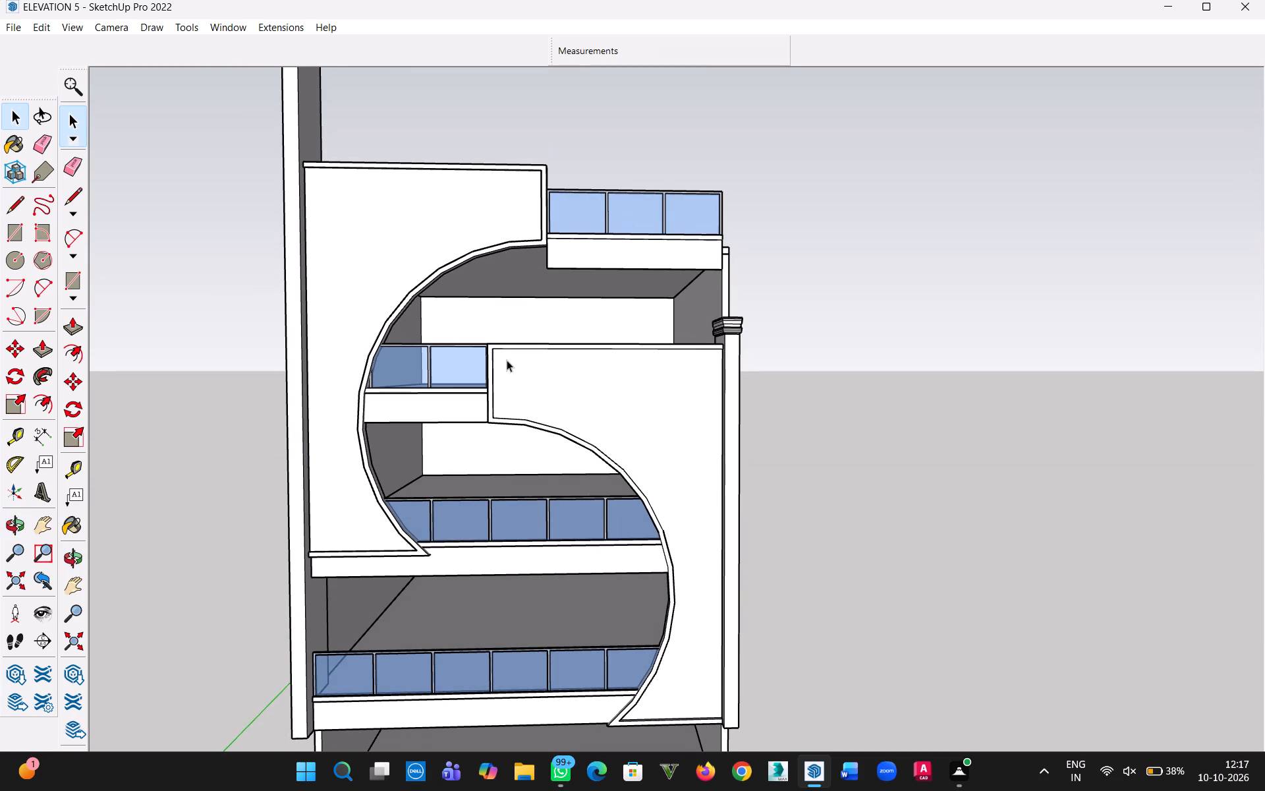
Select the column's moulding group and examine the upper front panel and tall side wall from above and below.
{"action": "left_click", "coordinate": [738, 316]}
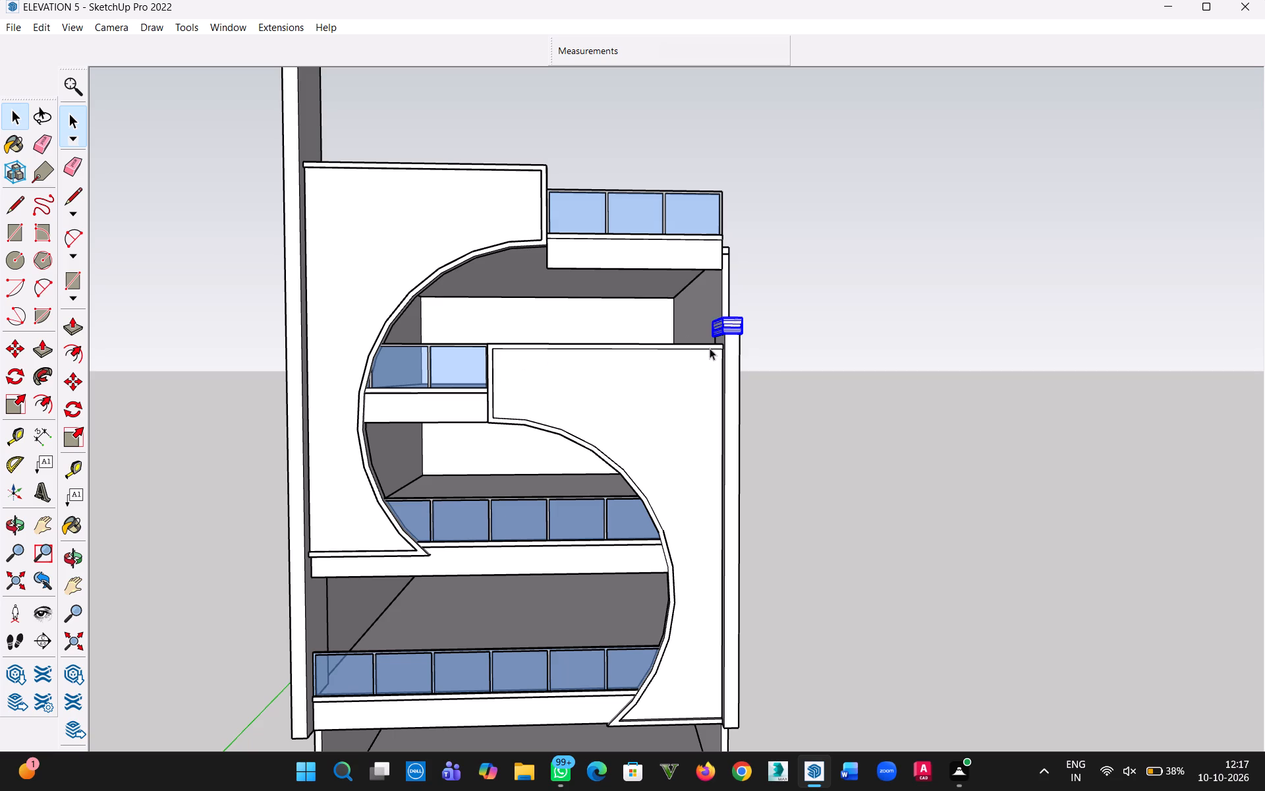
{"action": "scroll", "coordinate": [729, 360], "scroll_direction": "up", "scroll_amount": 10}
{"action": "scroll", "coordinate": [722, 353], "scroll_direction": "down", "scroll_amount": 8}
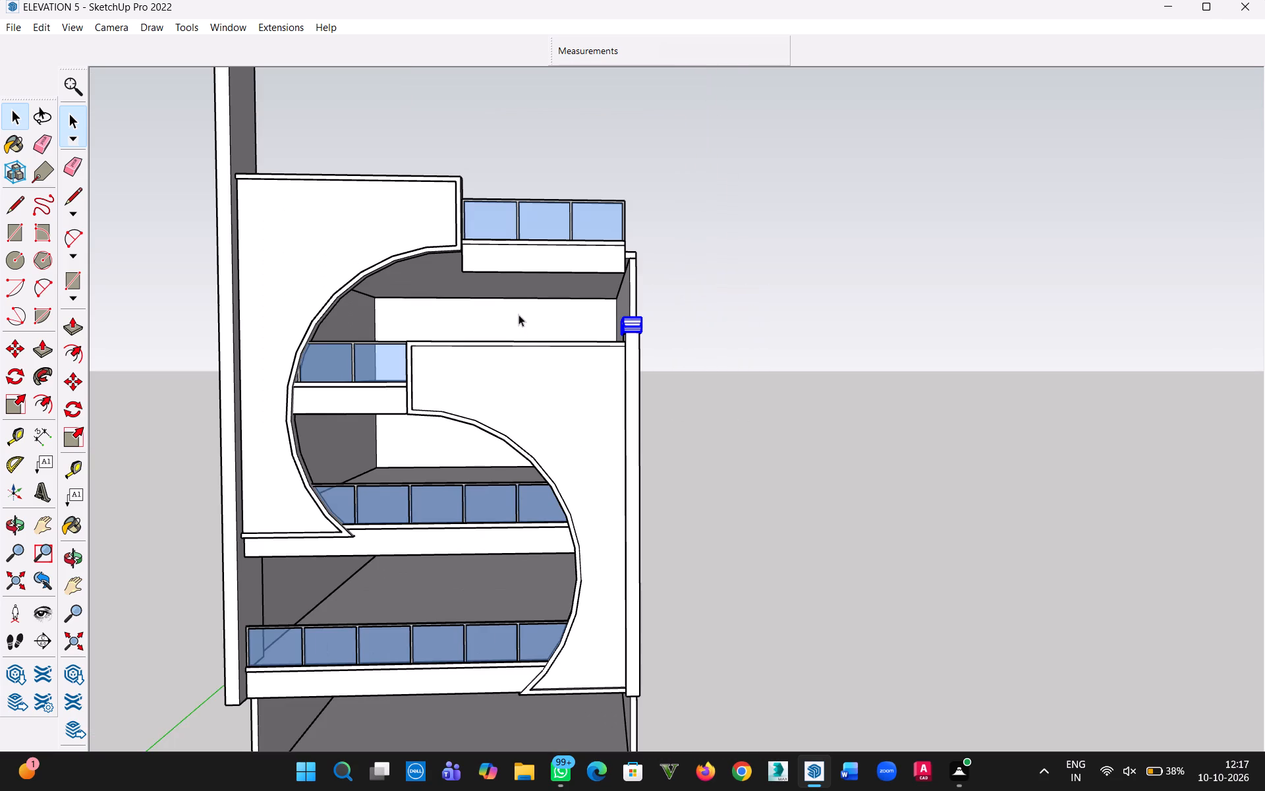
{"action": "middle_click_drag", "start_coordinate": [395, 131], "coordinate": [426, 260]}
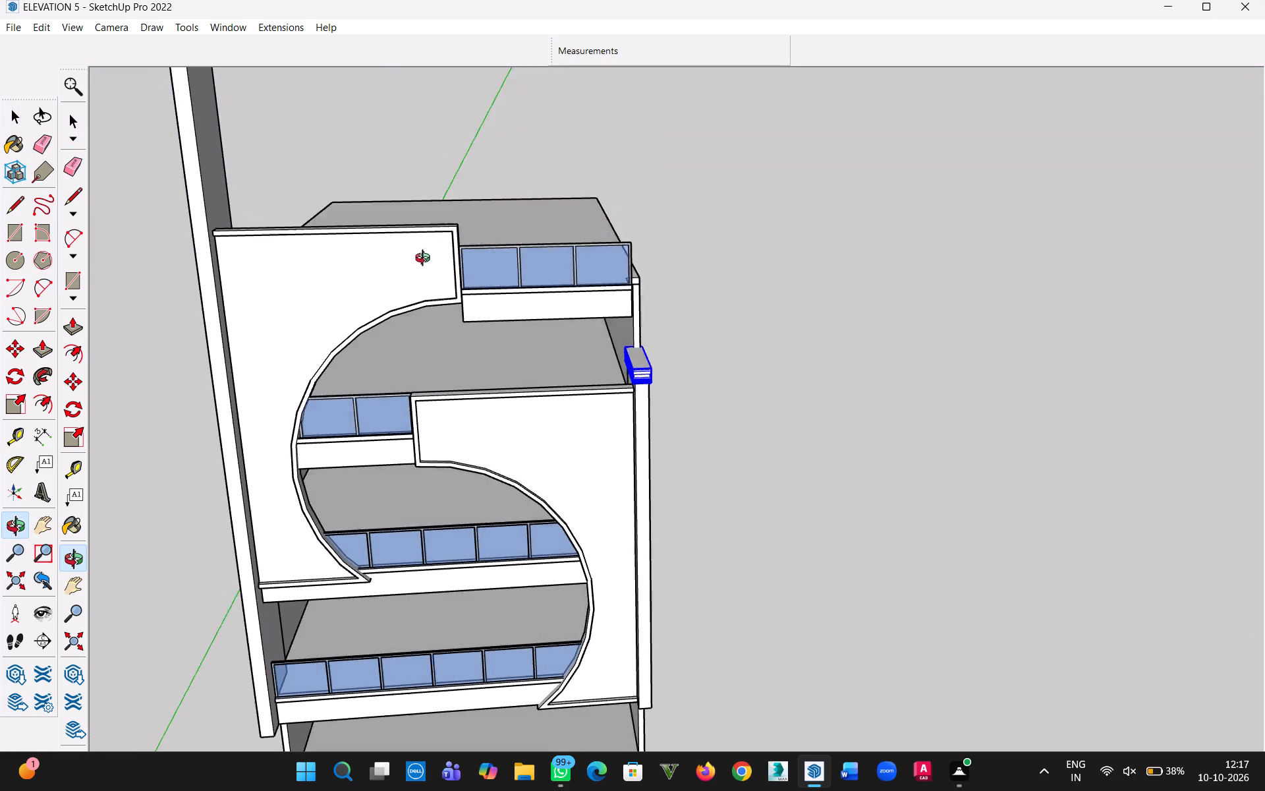
{"action": "middle_click_drag", "start_coordinate": [426, 260], "coordinate": [498, 318]}
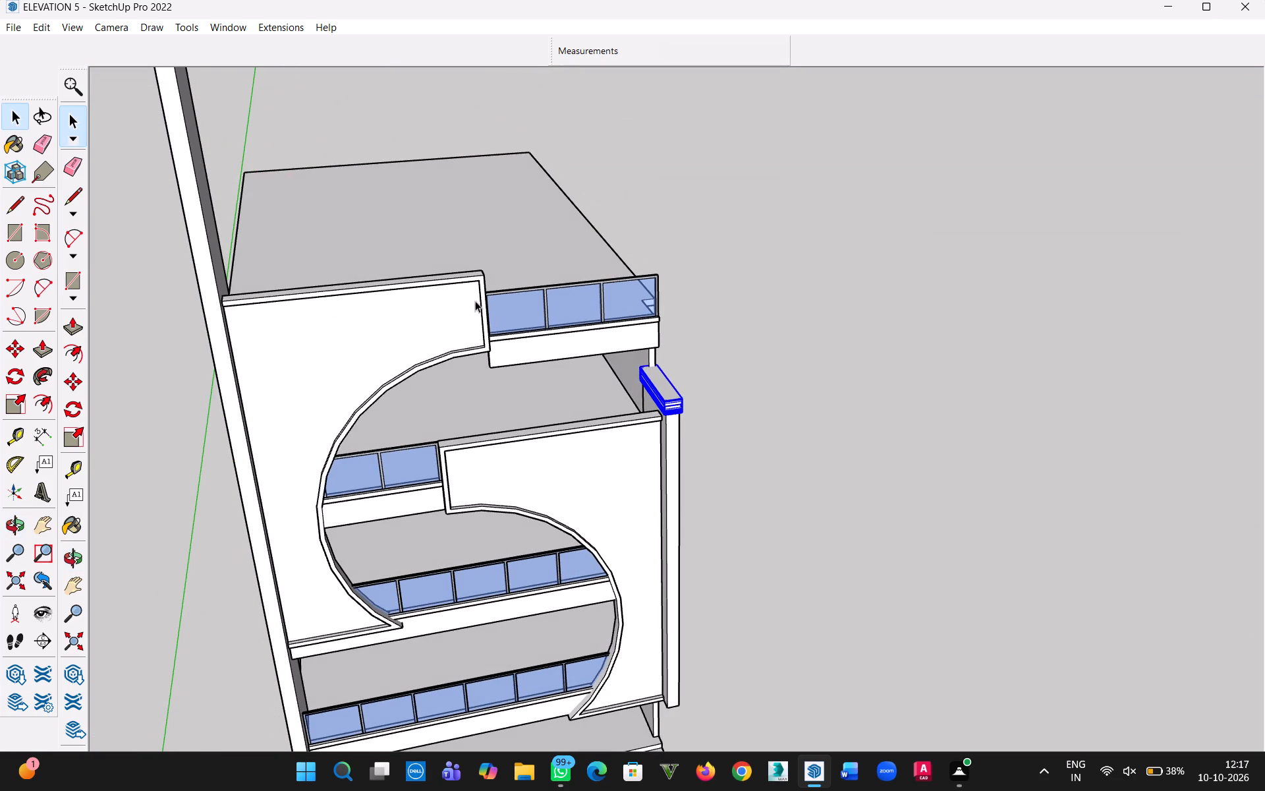
{"action": "key", "text": "h"}
{"action": "left_click_drag", "start_coordinate": [422, 293], "coordinate": [590, 365]}
{"action": "middle_click_drag", "start_coordinate": [584, 357], "coordinate": [553, 49]}
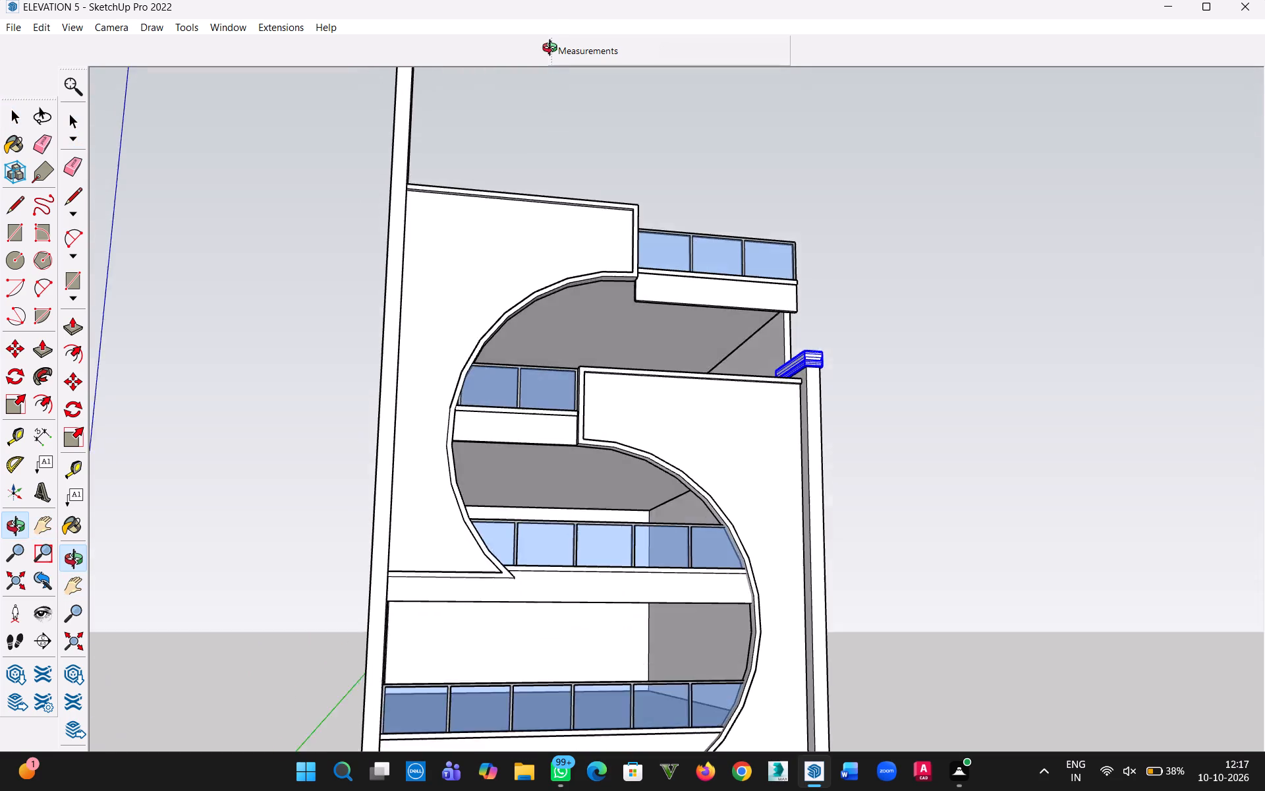
{"action": "middle_click_drag", "start_coordinate": [553, 49], "coordinate": [493, 144]}
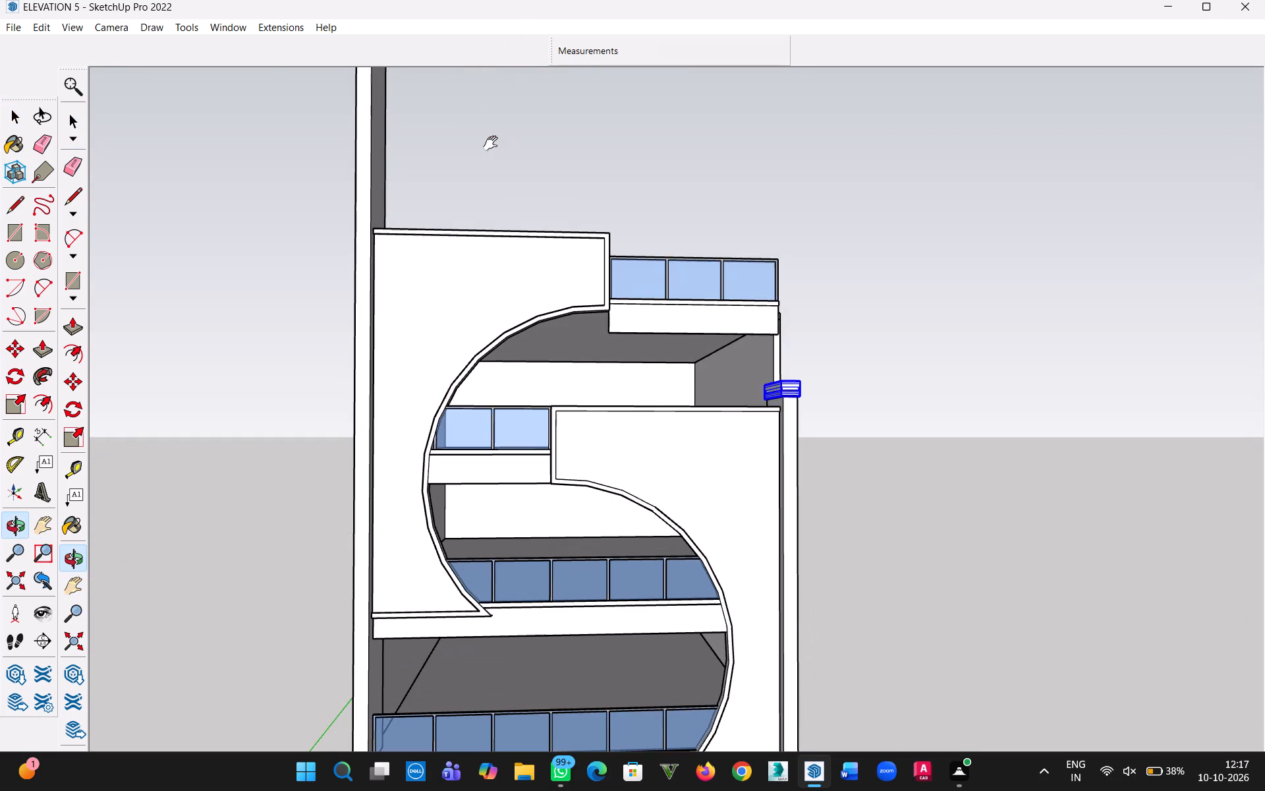
{"action": "scroll", "coordinate": [578, 324], "scroll_direction": "up", "scroll_amount": 3}
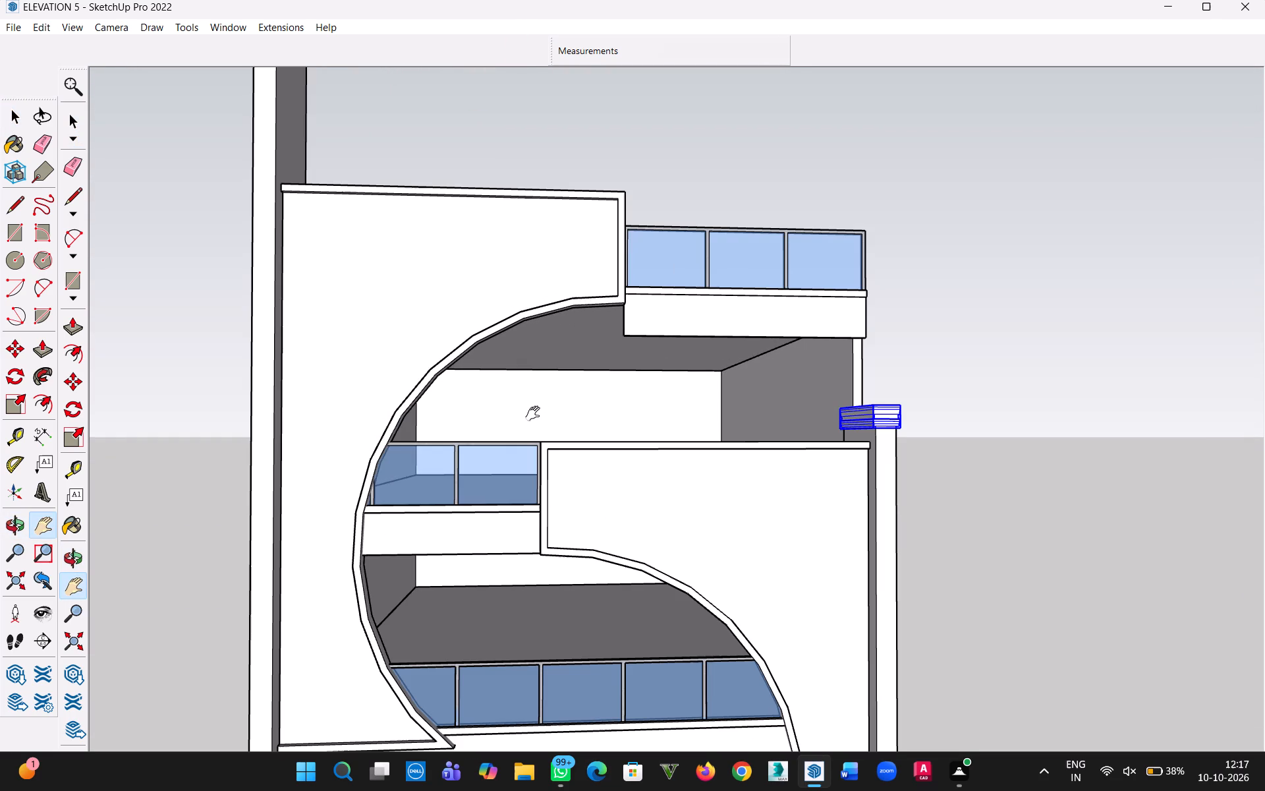
{"action": "left_click", "coordinate": [508, 262]}
{"action": "left_click", "coordinate": [18, 117]}
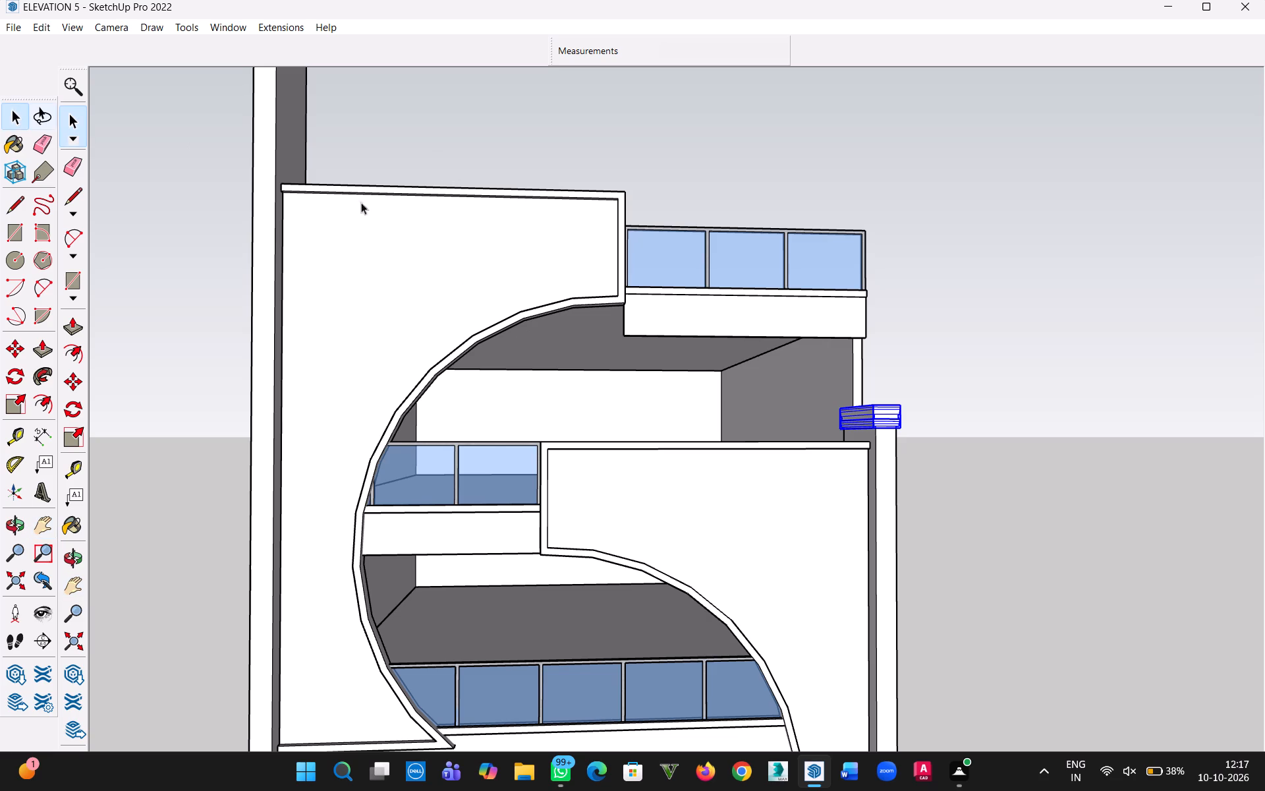
Move the upper curved front panel down 1' 6" so its bottom corner meets the lower edge of the middle balcony's parapet.
{"action": "left_click", "coordinate": [463, 252]}
{"action": "middle_click_drag", "start_coordinate": [476, 324], "coordinate": [126, 202]}
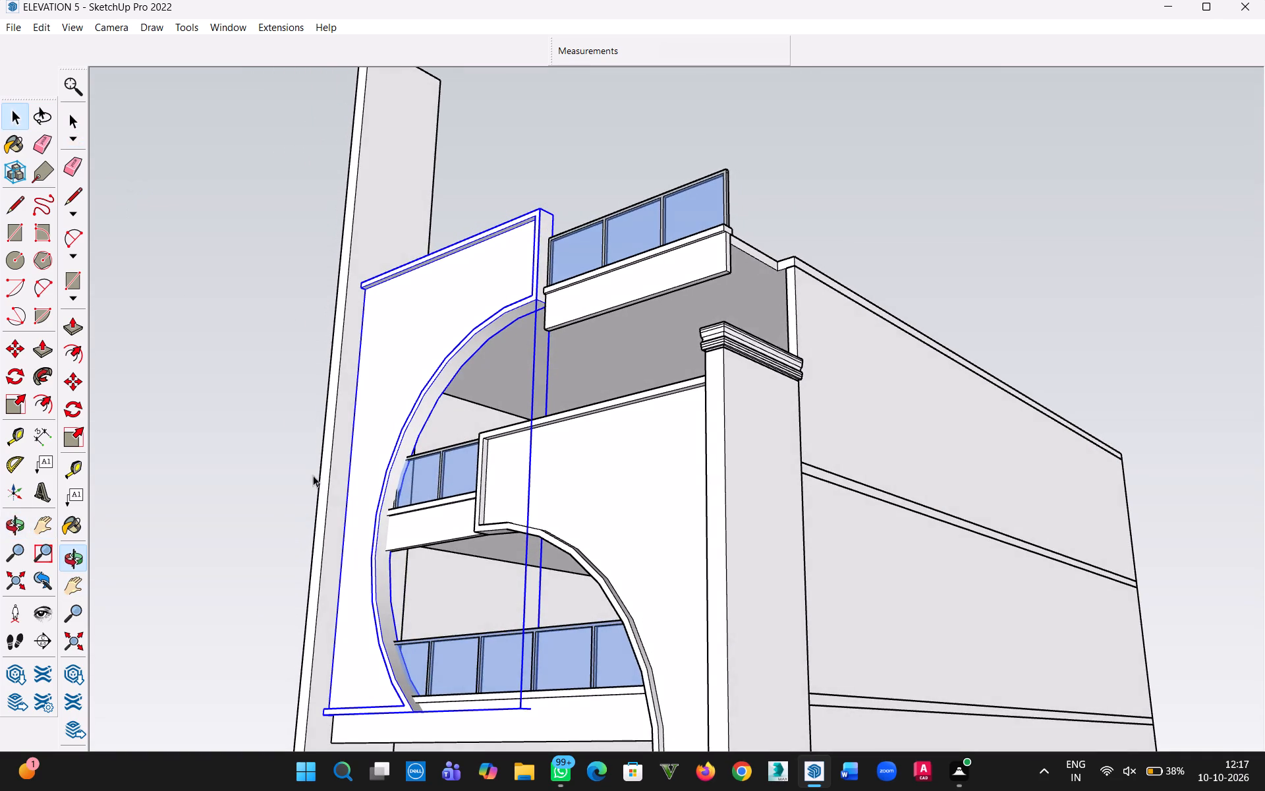
{"action": "middle_click_drag", "start_coordinate": [341, 540], "coordinate": [341, 444]}
{"action": "scroll", "coordinate": [405, 705], "scroll_direction": "up", "scroll_amount": 8}
{"action": "key", "text": "m"}
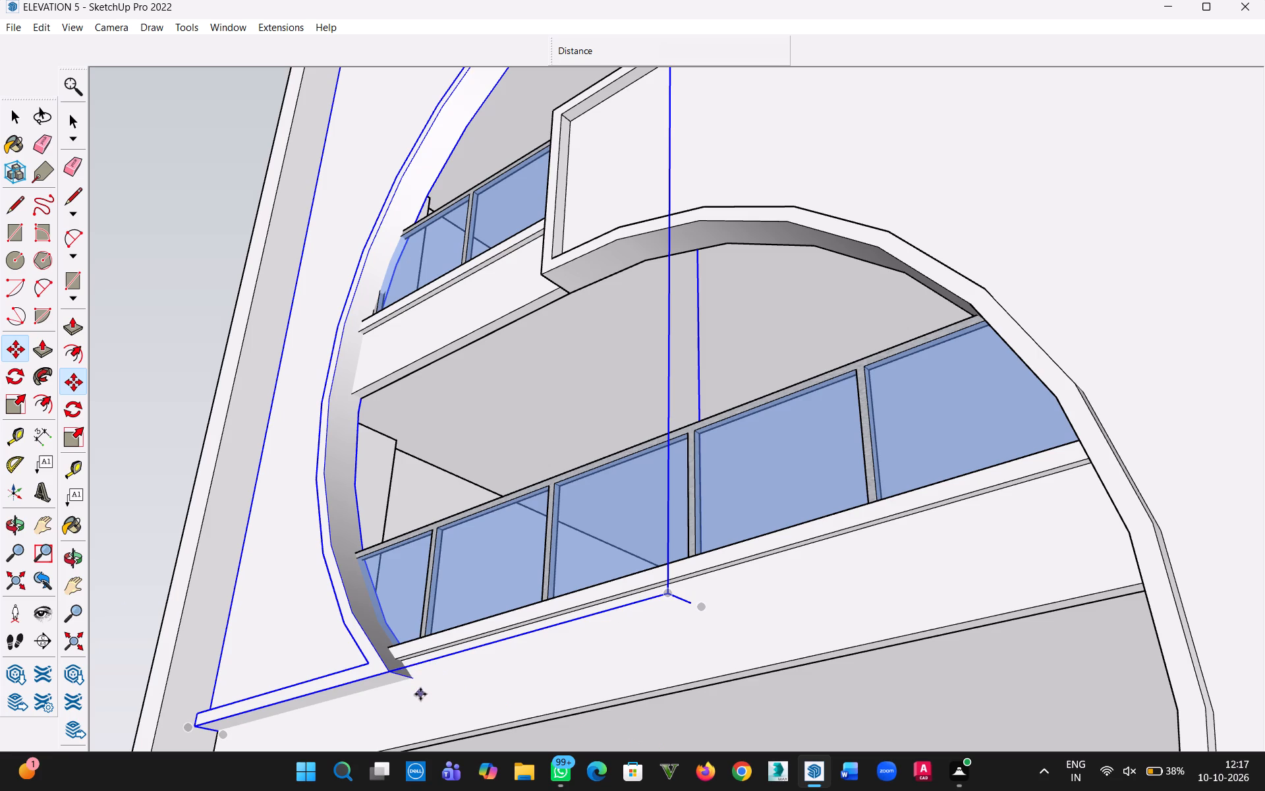
{"action": "scroll", "coordinate": [412, 690], "scroll_direction": "up", "scroll_amount": 5}
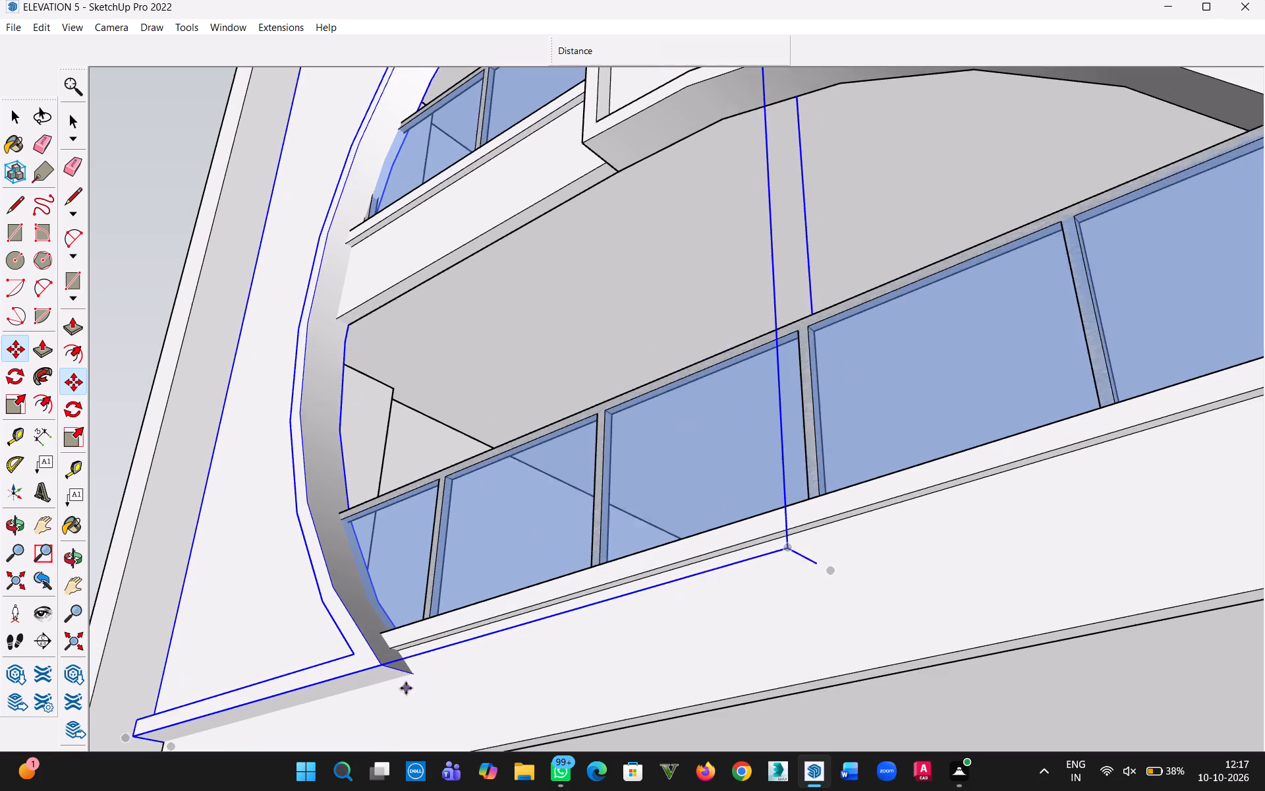
{"action": "scroll", "coordinate": [406, 688], "scroll_direction": "up", "scroll_amount": 2}
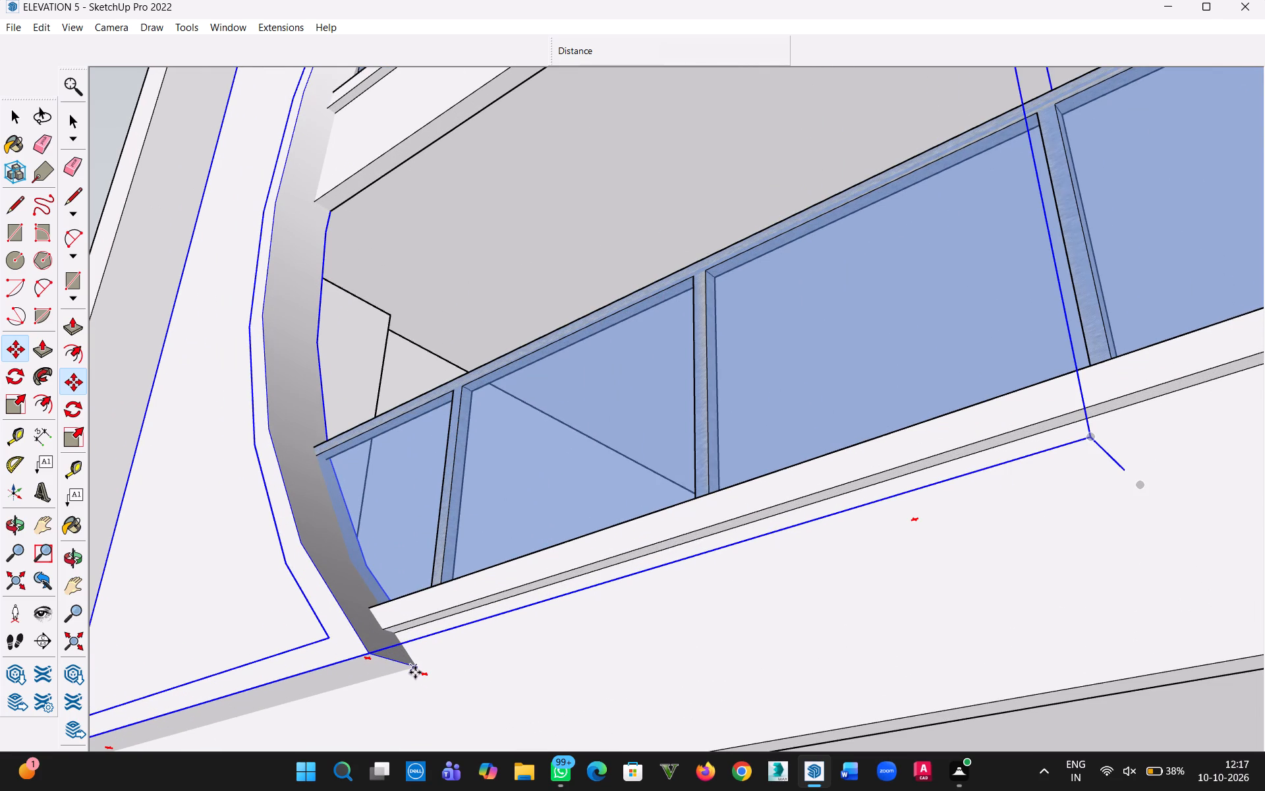
{"action": "left_click", "coordinate": [416, 671]}
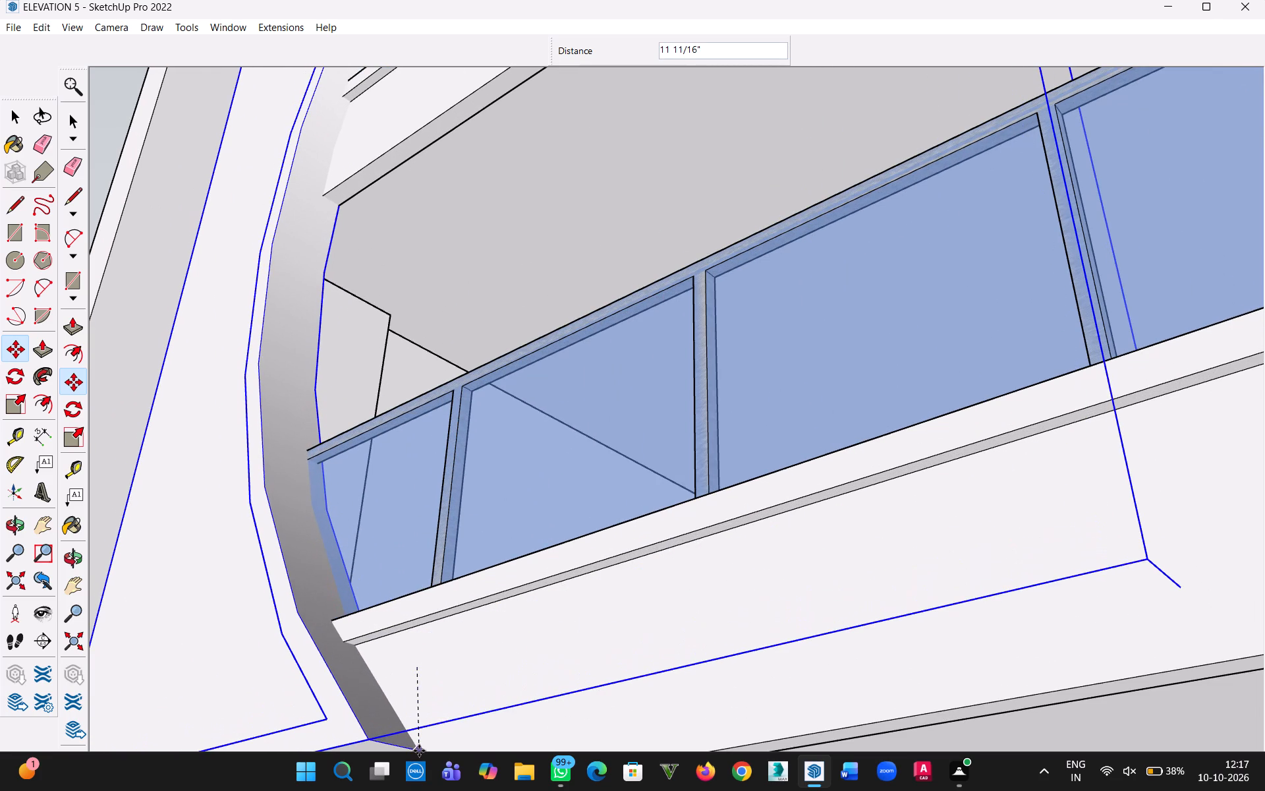
{"action": "key", "text": "h"}
{"action": "left_click_drag", "start_coordinate": [419, 751], "coordinate": [402, 477]}
{"action": "left_click_drag", "start_coordinate": [441, 703], "coordinate": [438, 440]}
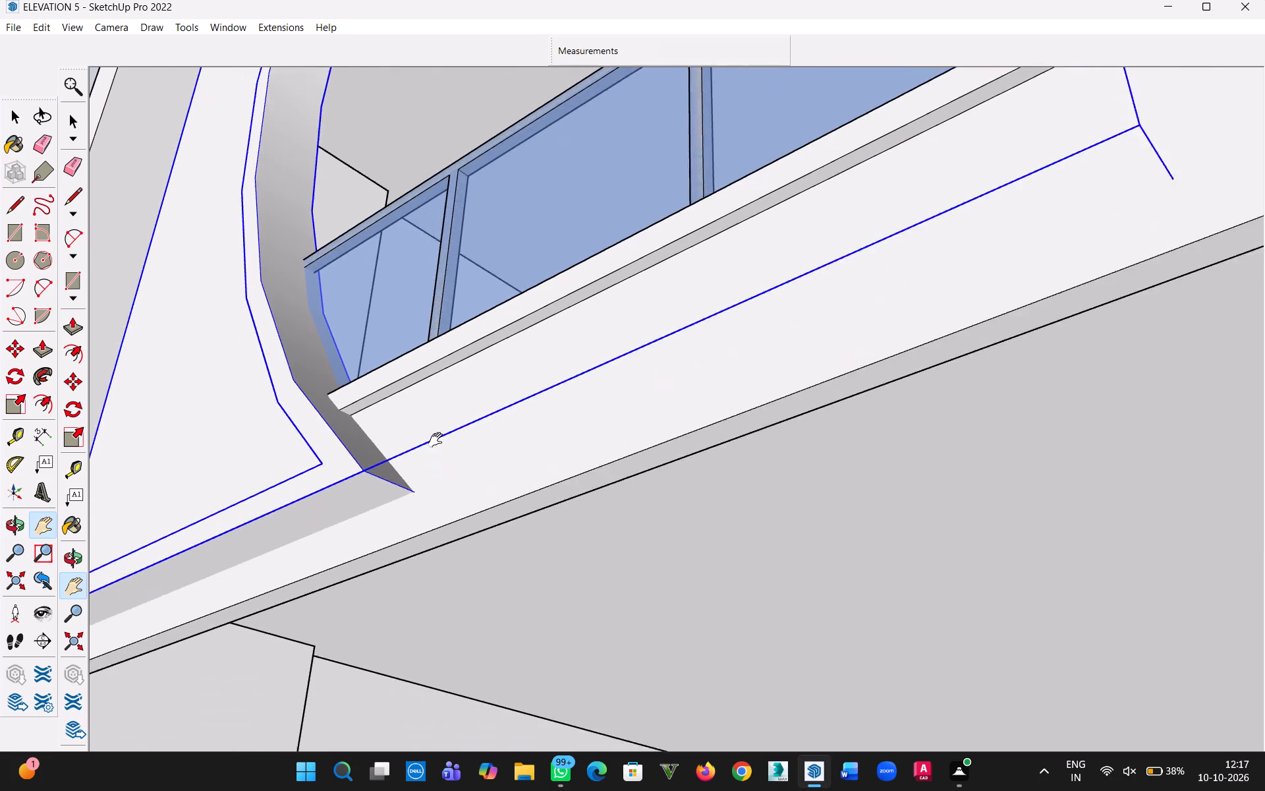
{"action": "left_click_drag", "start_coordinate": [438, 440], "coordinate": [466, 421]}
{"action": "key", "text": "Escape"}
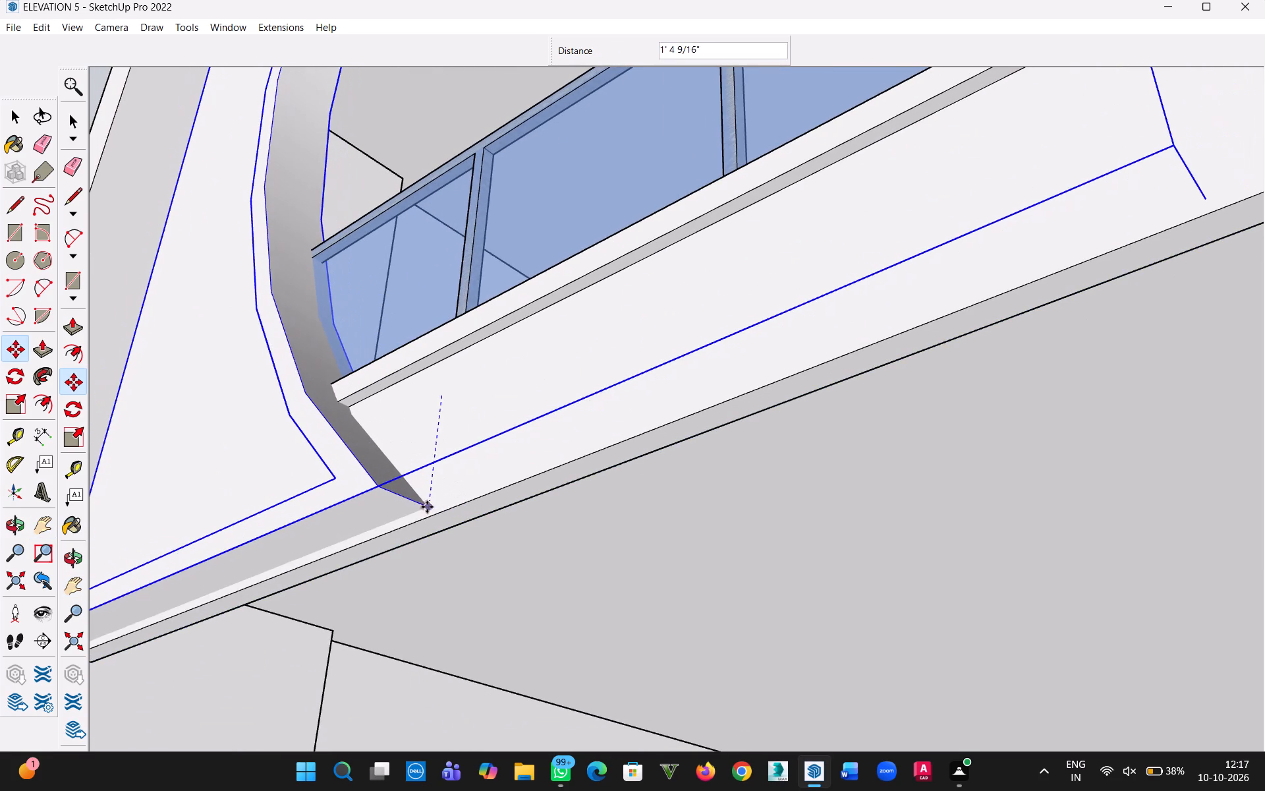
{"action": "left_click", "coordinate": [431, 517]}
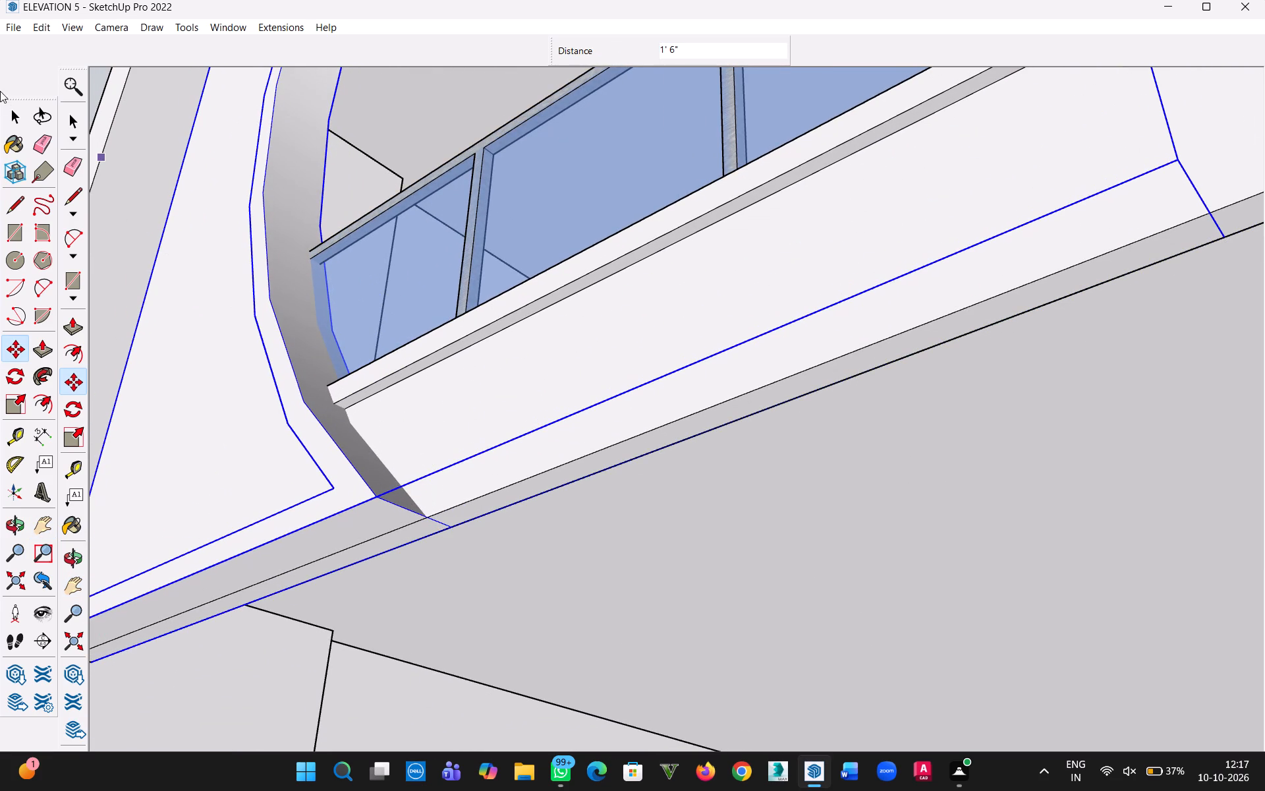
{"action": "left_click", "coordinate": [15, 116]}
{"action": "left_click", "coordinate": [490, 326]}
Examine the lowered panel against the whole front elevation and the top balcony's parapet from below and above.
{"action": "scroll", "coordinate": [489, 339], "scroll_direction": "down", "scroll_amount": 17}
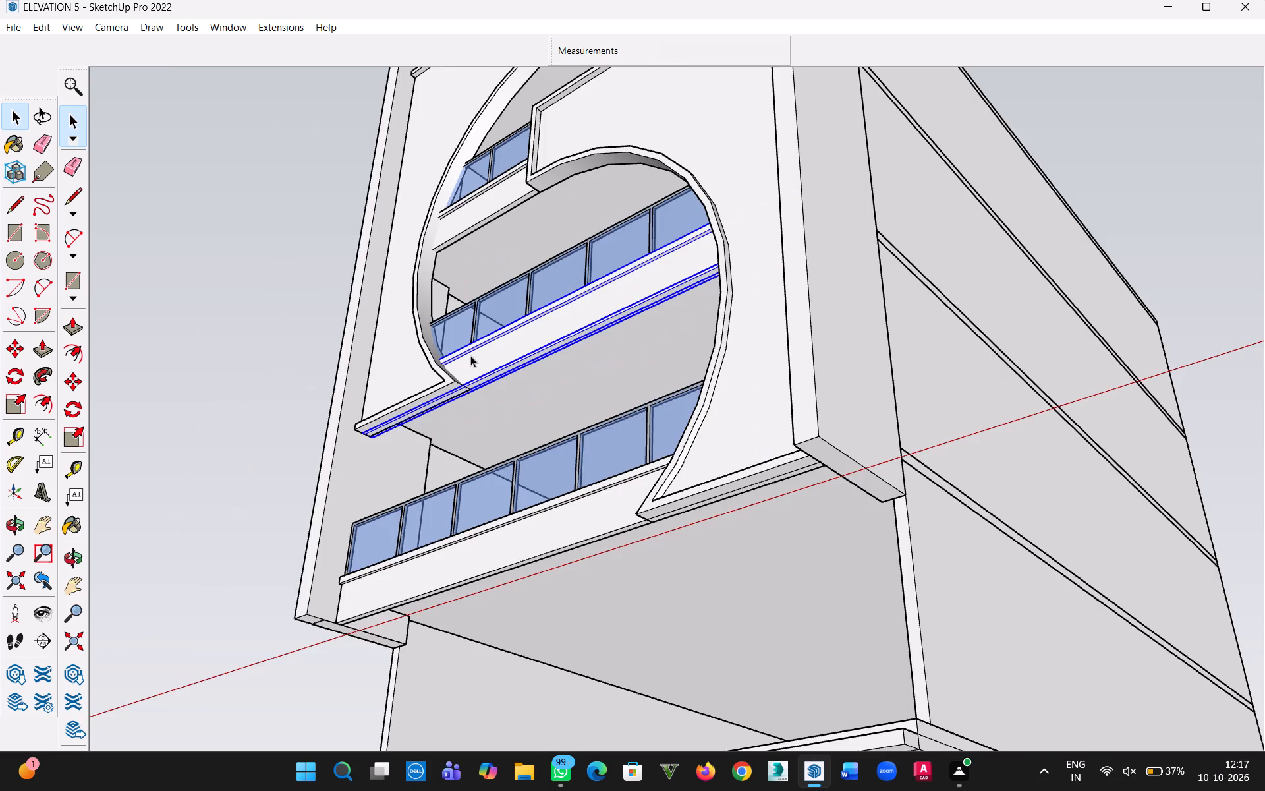
{"action": "scroll", "coordinate": [470, 355], "scroll_direction": "down", "scroll_amount": 4}
{"action": "middle_click_drag", "start_coordinate": [466, 304], "coordinate": [754, 612]}
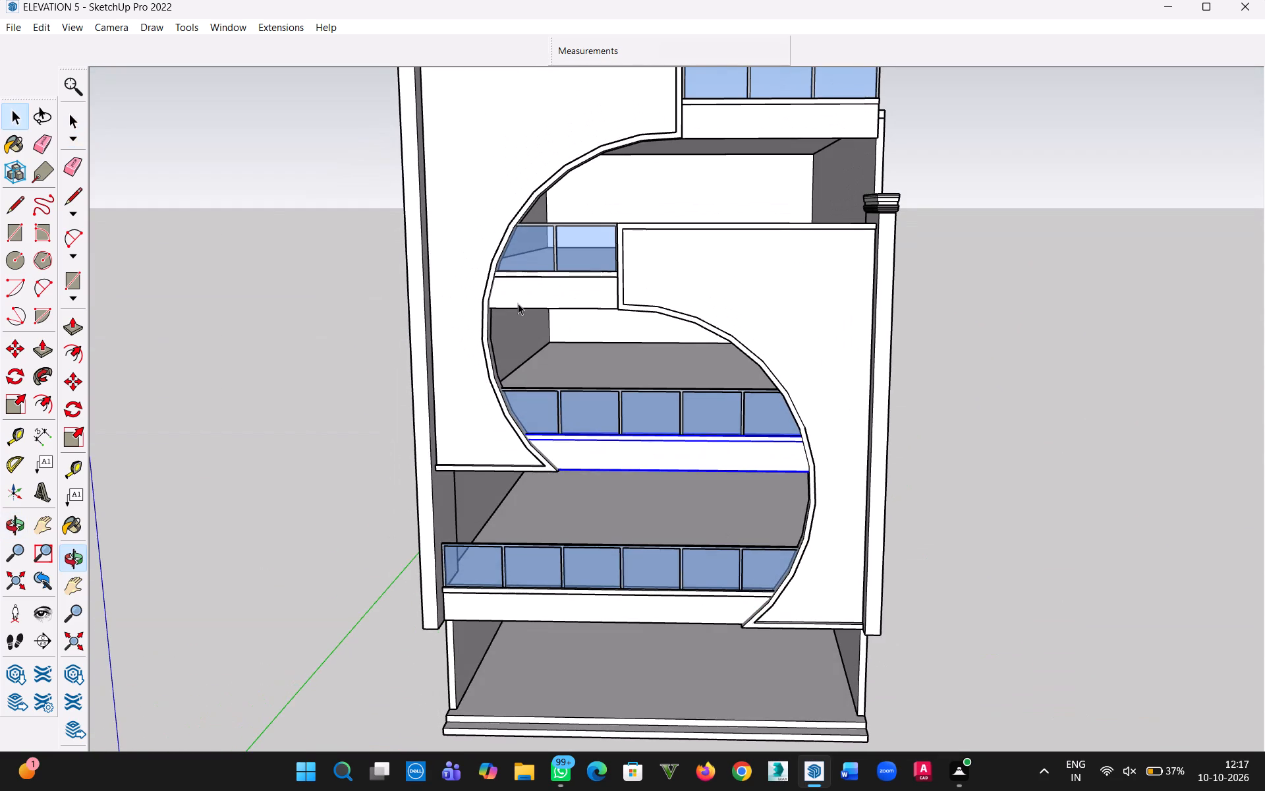
{"action": "scroll", "coordinate": [516, 310], "scroll_direction": "down", "scroll_amount": 5}
{"action": "middle_click_drag", "start_coordinate": [541, 293], "coordinate": [585, 318]}
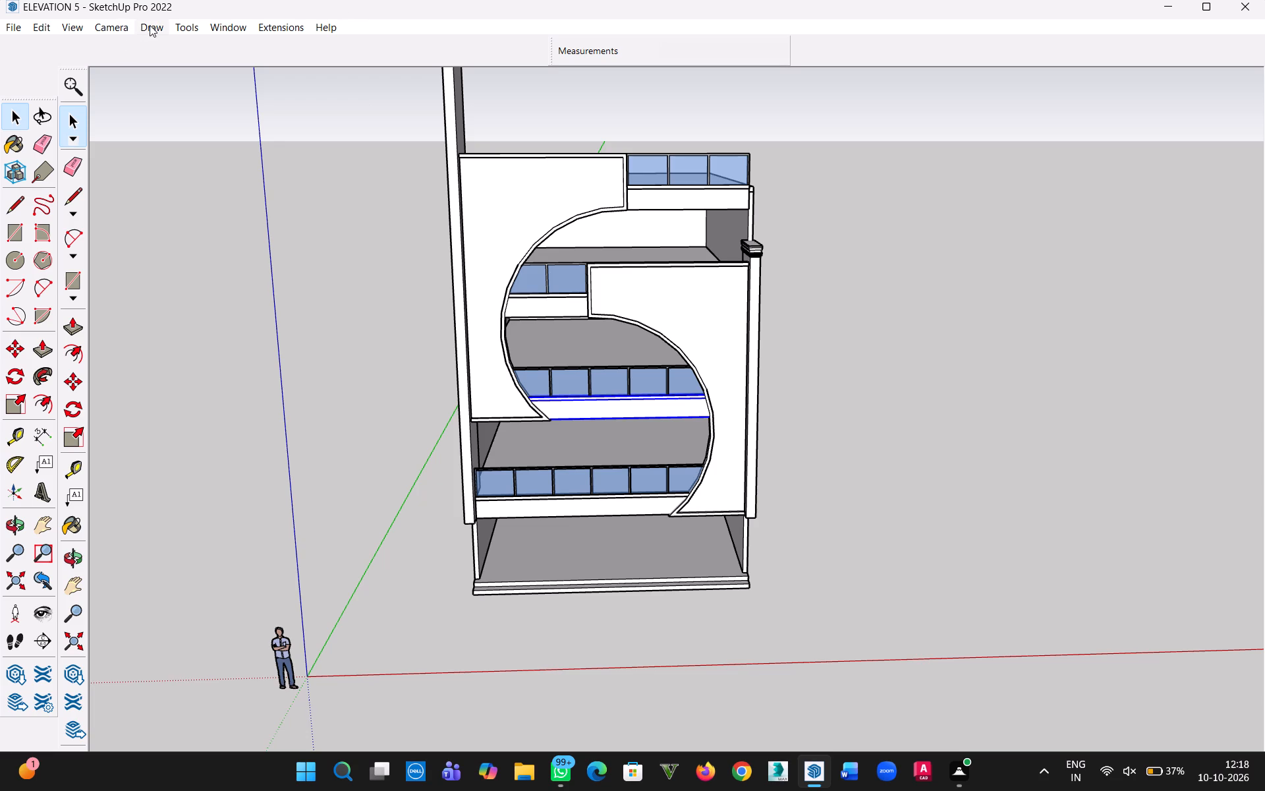
{"action": "scroll", "coordinate": [742, 156], "scroll_direction": "up", "scroll_amount": 3}
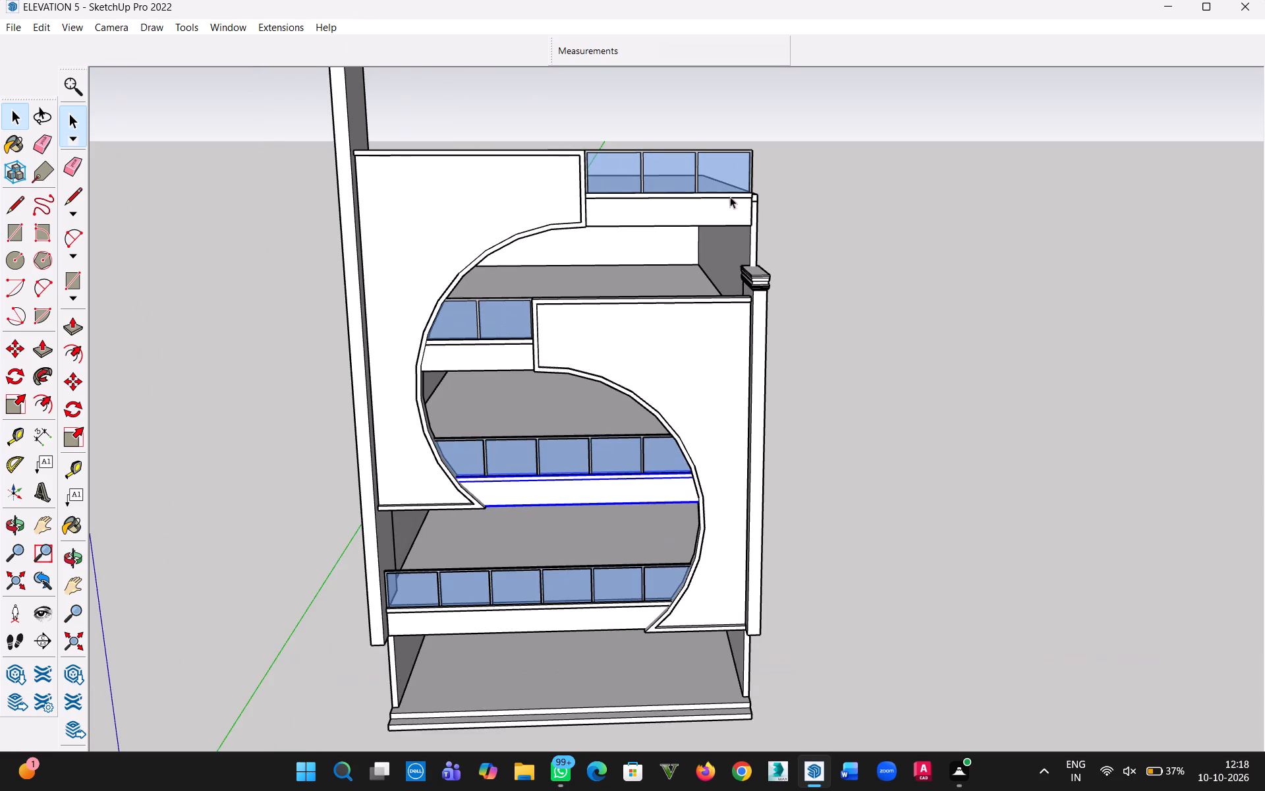
{"action": "scroll", "coordinate": [708, 245], "scroll_direction": "up", "scroll_amount": 4}
{"action": "middle_click_drag", "start_coordinate": [665, 259], "coordinate": [639, 100]}
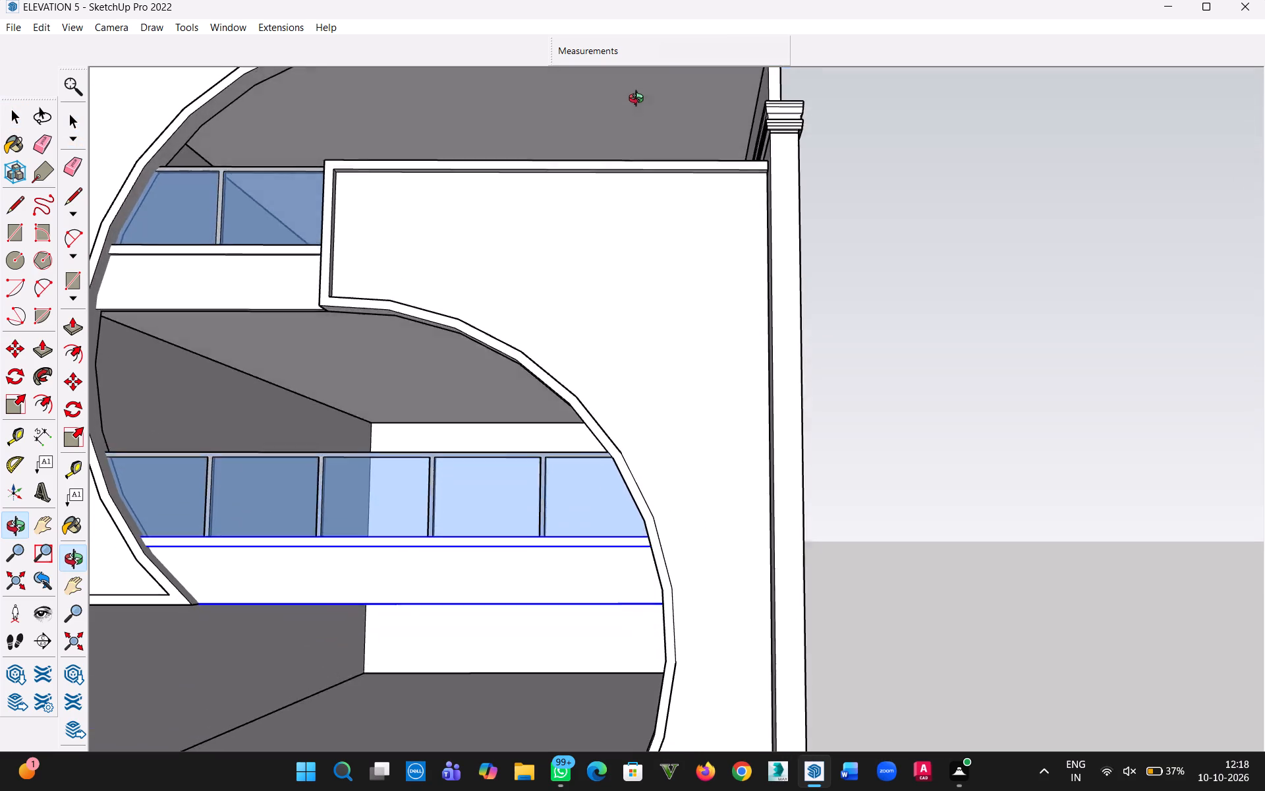
{"action": "middle_click_drag", "start_coordinate": [639, 100], "coordinate": [508, 379]}
{"action": "middle_click_drag", "start_coordinate": [508, 379], "coordinate": [512, 390]}
{"action": "middle_click_drag", "start_coordinate": [514, 375], "coordinate": [564, 363]}
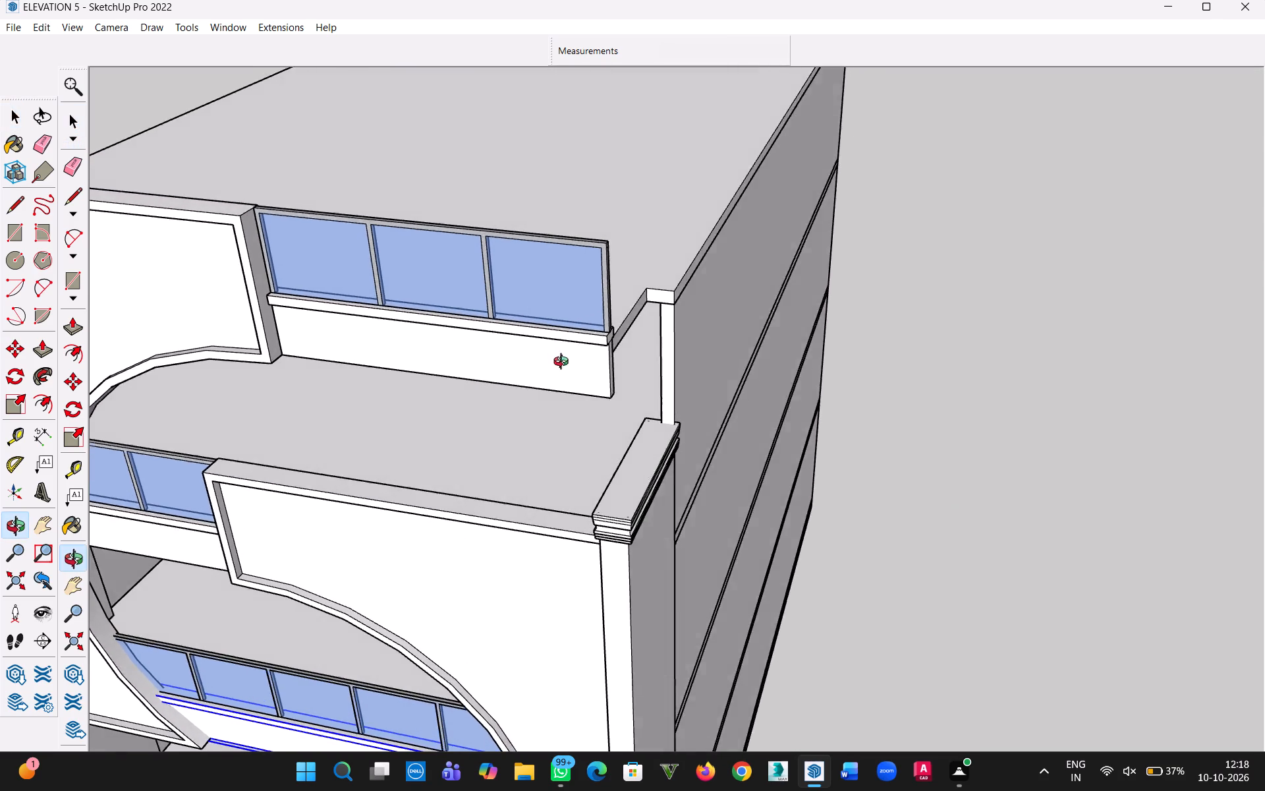
{"action": "middle_click_drag", "start_coordinate": [564, 363], "coordinate": [605, 362]}
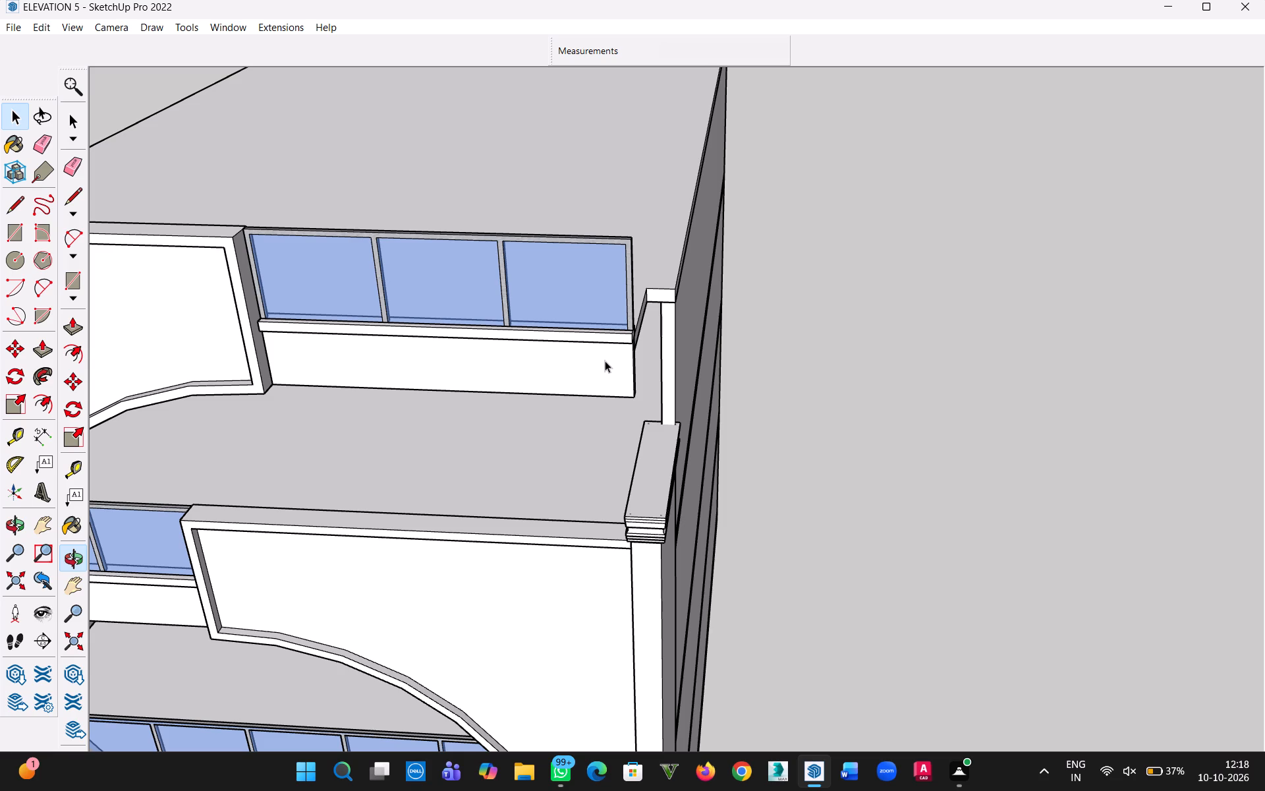
Push/Pull the top balcony parapet's front face outward 4" and its coping band outward 6", then leave the group.
{"action": "scroll", "coordinate": [546, 392], "scroll_direction": "up", "scroll_amount": 2}
{"action": "left_click", "coordinate": [520, 363]}
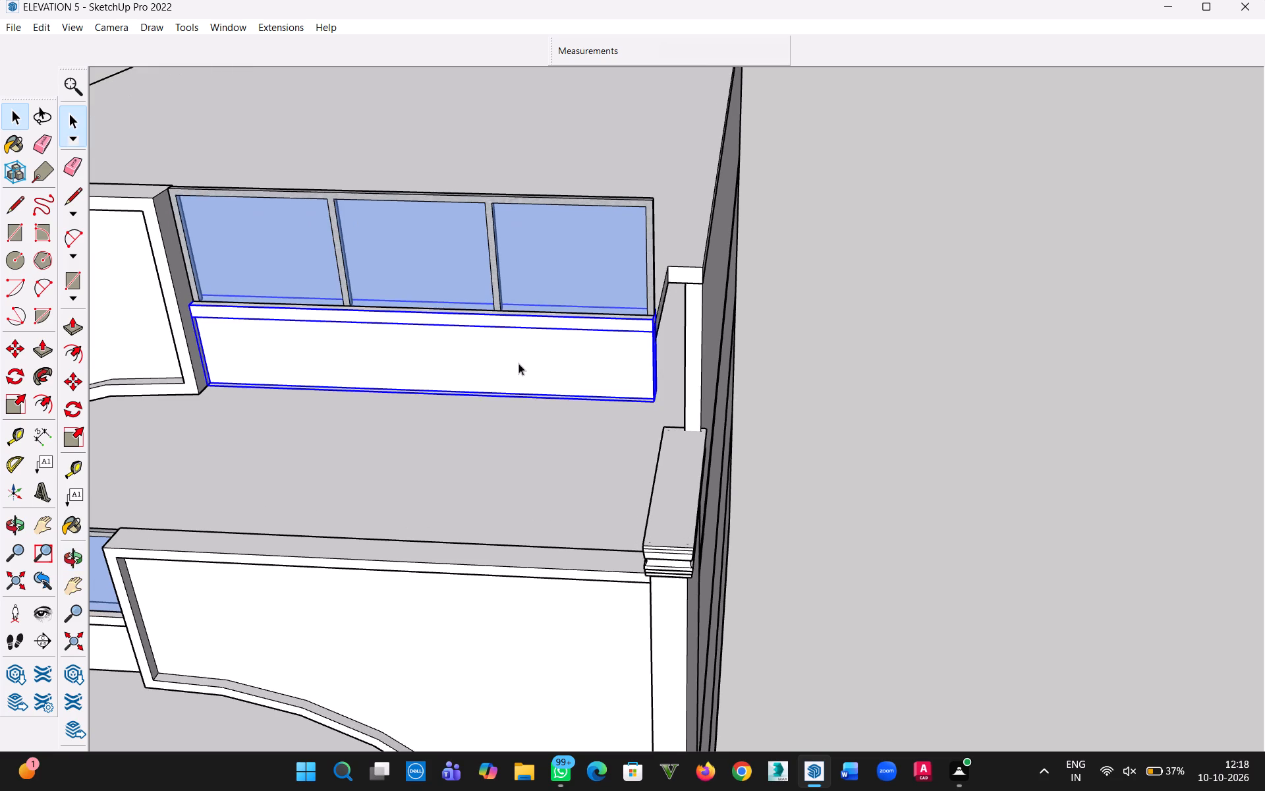
{"action": "double_click", "coordinate": [518, 364]}
{"action": "key", "text": "p"}
{"action": "left_click", "coordinate": [438, 366]}
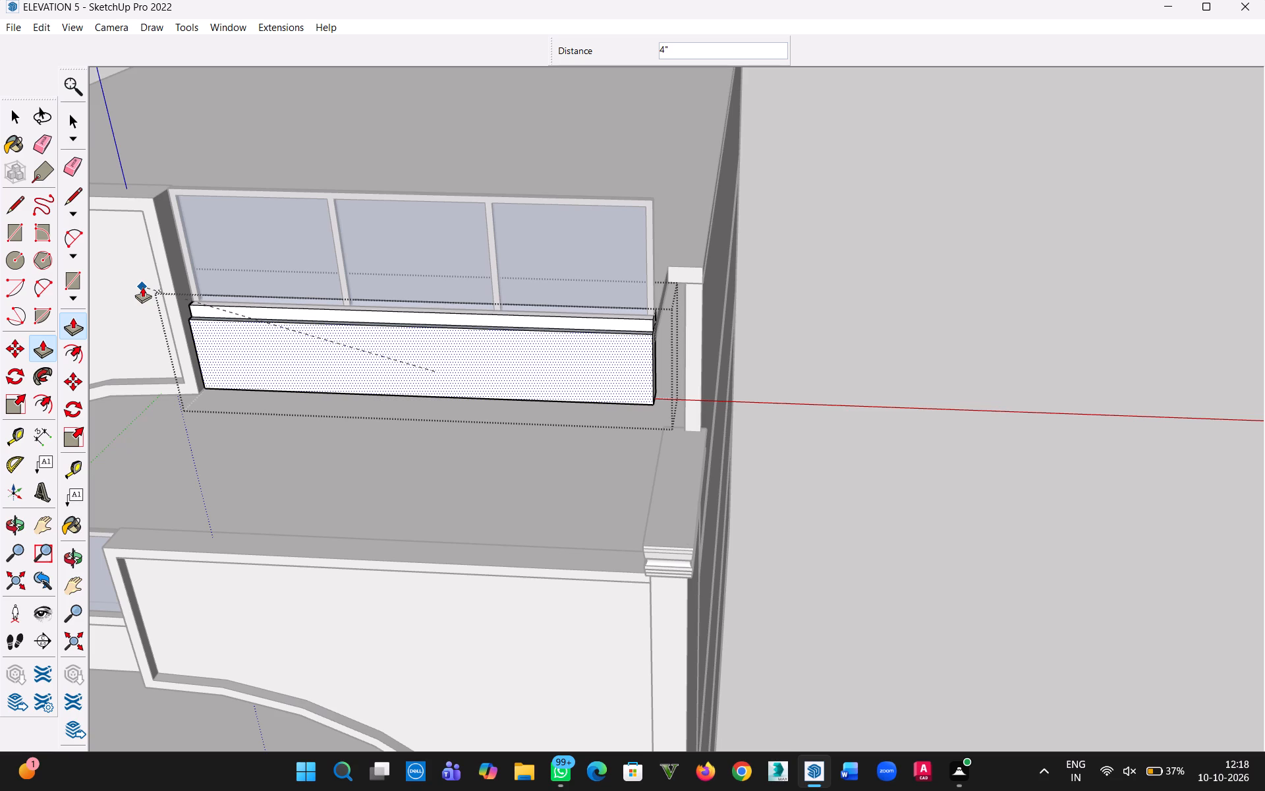
{"action": "left_click", "coordinate": [142, 287]}
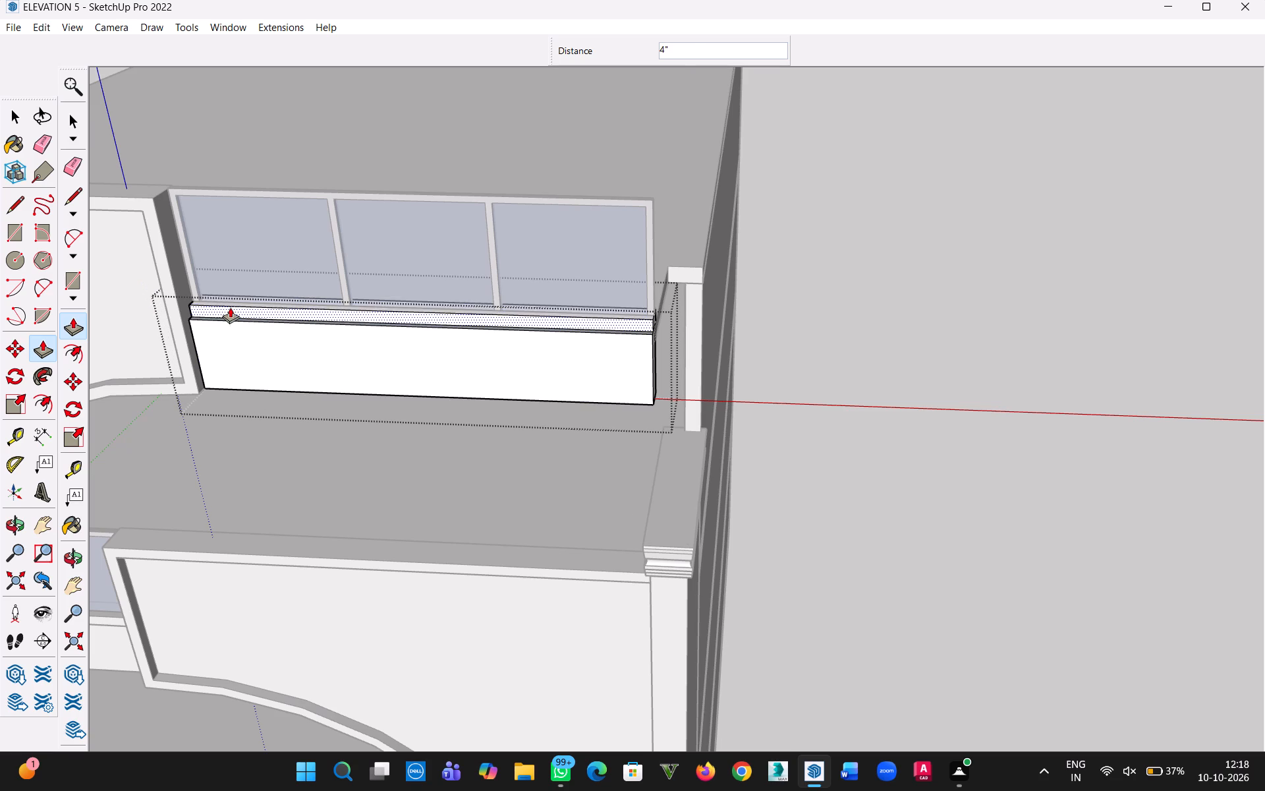
{"action": "left_click", "coordinate": [230, 307]}
{"action": "left_click", "coordinate": [175, 300]}
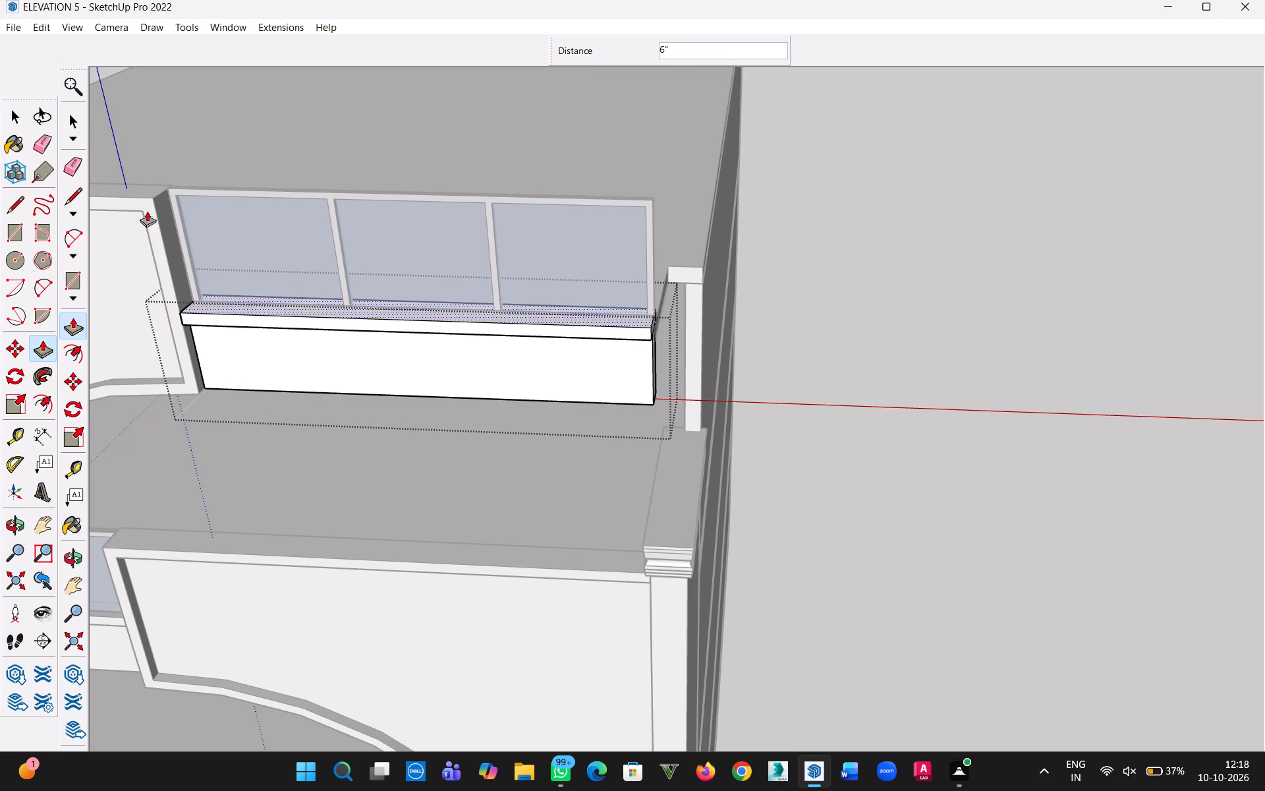
{"action": "left_click", "coordinate": [16, 108]}
{"action": "left_click", "coordinate": [267, 445]}
Examine the thickened top balcony parapet, the whole front elevation and the building's plain side wall.
{"action": "middle_click_drag", "start_coordinate": [322, 503], "coordinate": [373, 452]}
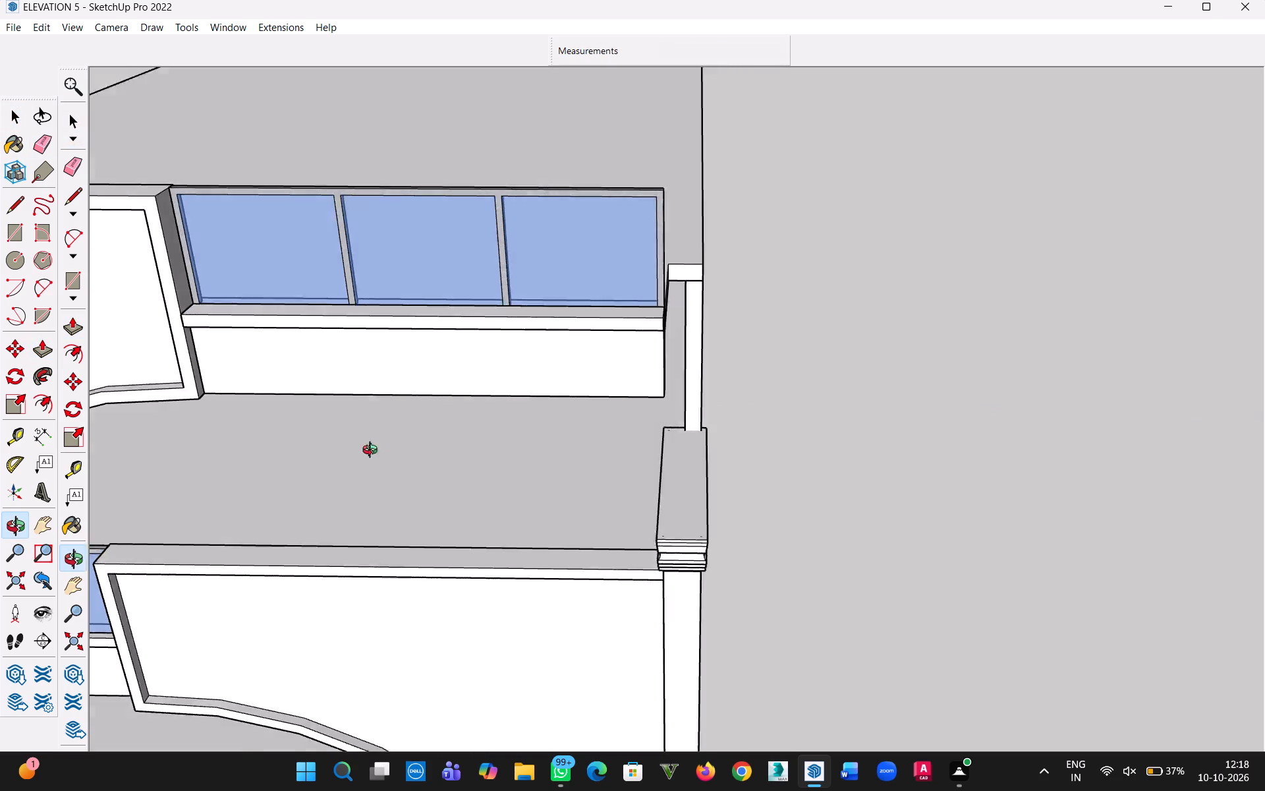
{"action": "middle_click_drag", "start_coordinate": [373, 452], "coordinate": [541, 355]}
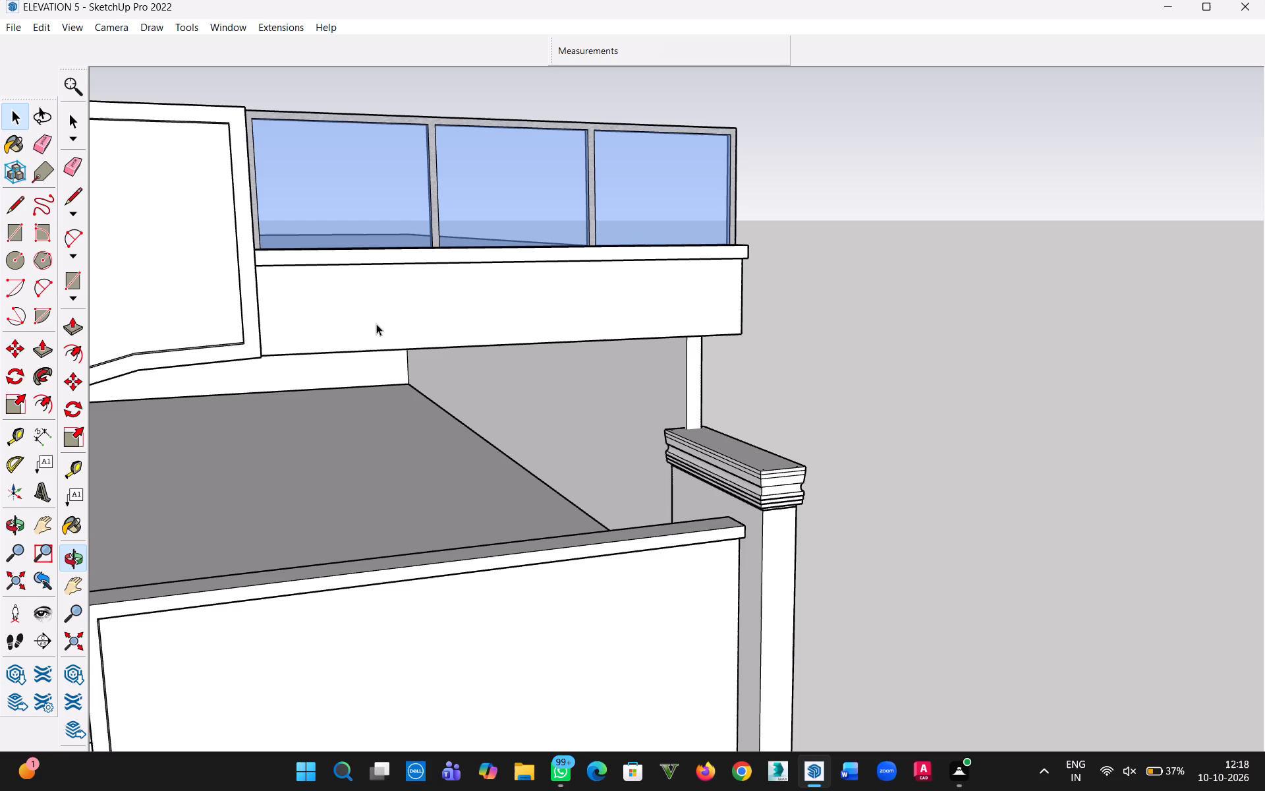
{"action": "scroll", "coordinate": [376, 327], "scroll_direction": "down", "scroll_amount": 7}
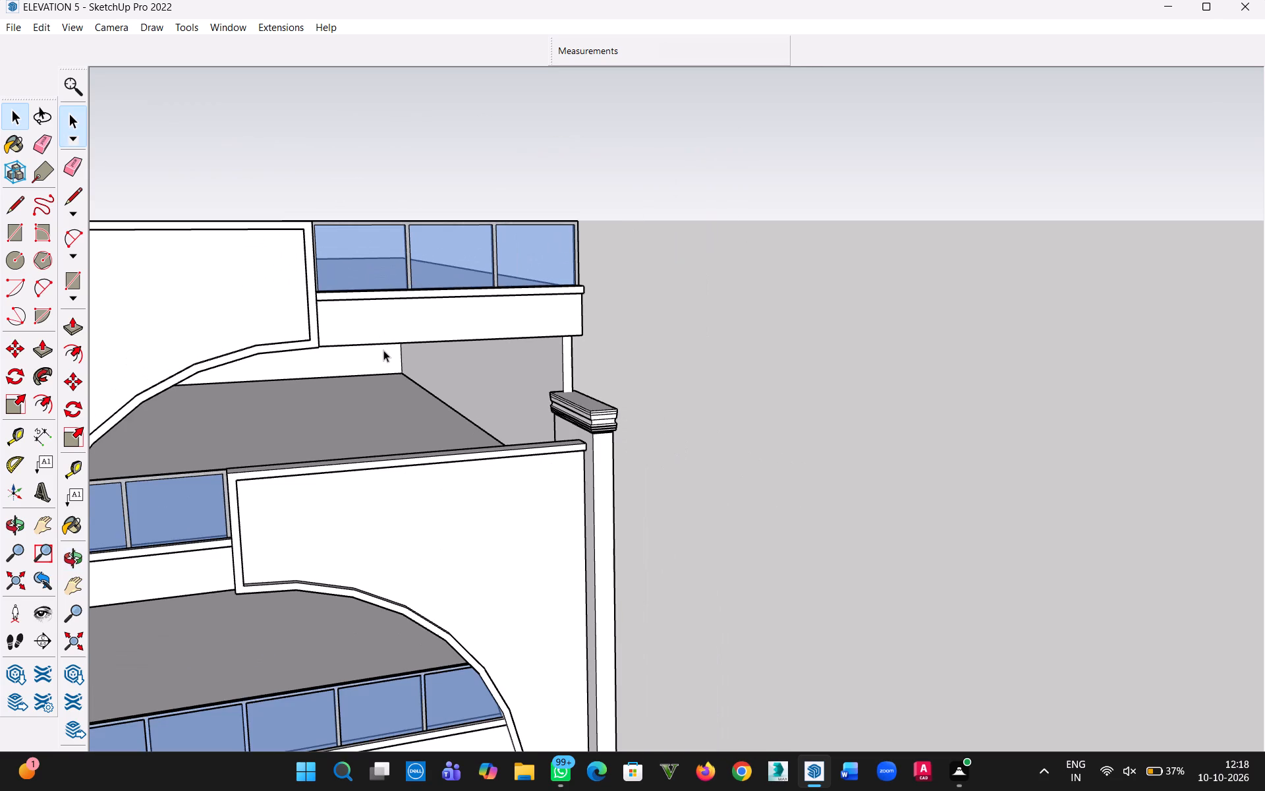
{"action": "scroll", "coordinate": [383, 350], "scroll_direction": "down", "scroll_amount": 7}
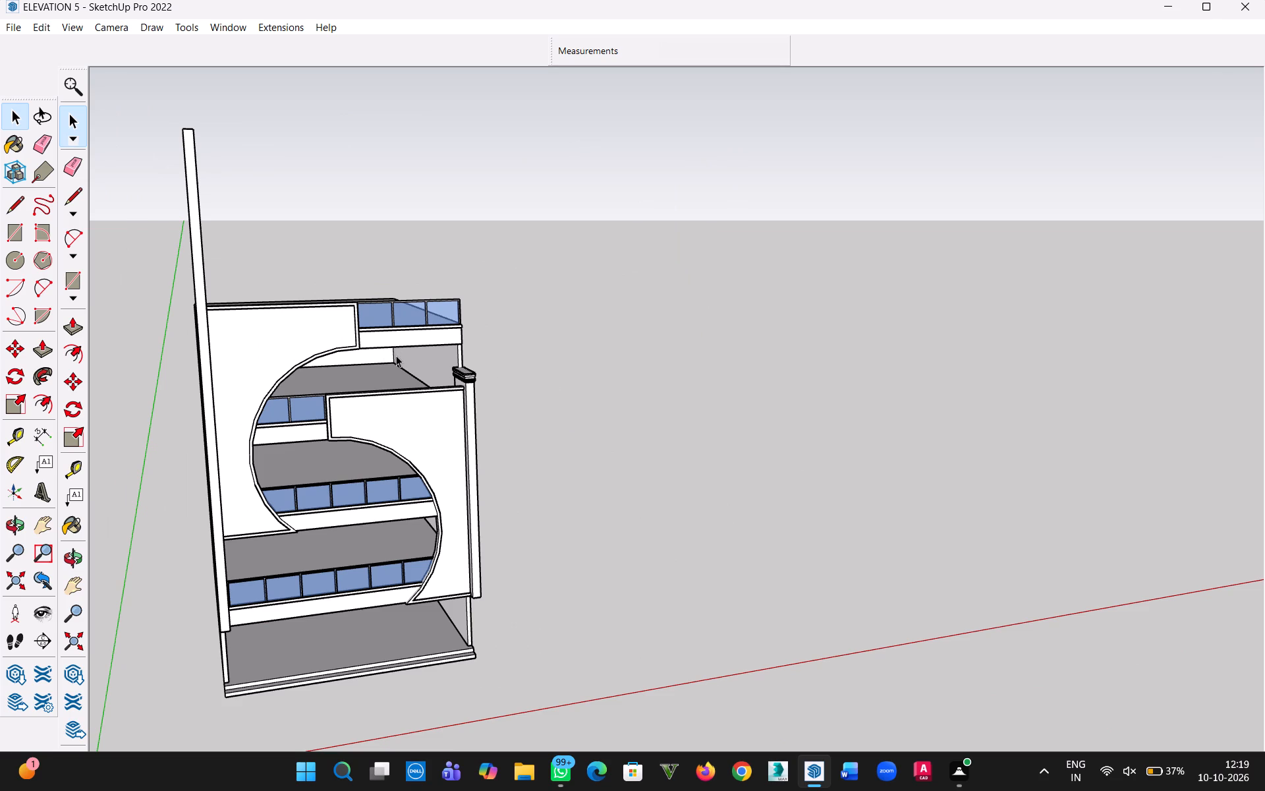
{"action": "middle_click_drag", "start_coordinate": [491, 346], "coordinate": [52, 475]}
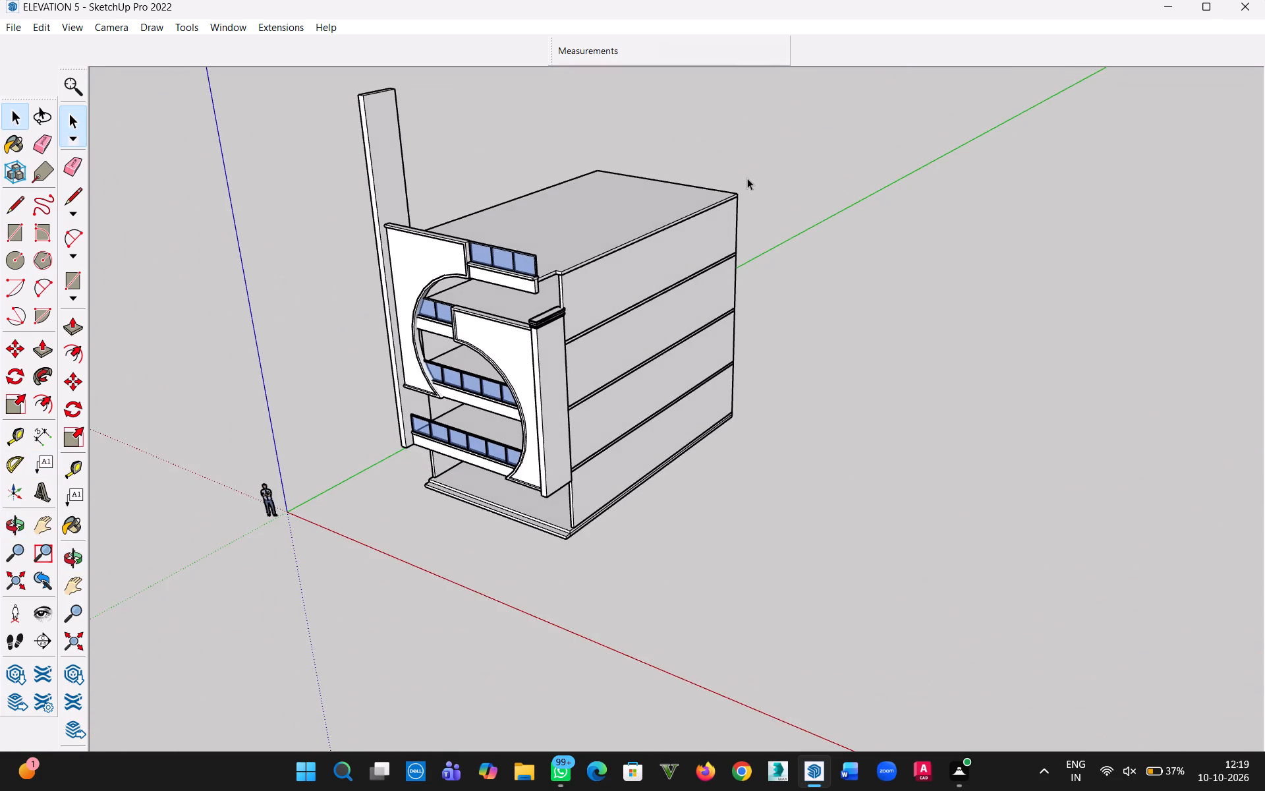
Copy the top balcony's glass railing and parapet about 29' 9" along the red axis, placing the copy beyond the side wall.
{"action": "scroll", "coordinate": [747, 177], "scroll_direction": "up", "scroll_amount": 7}
{"action": "middle_click_drag", "start_coordinate": [510, 310], "coordinate": [338, 366]}
{"action": "scroll", "coordinate": [535, 216], "scroll_direction": "up", "scroll_amount": 4}
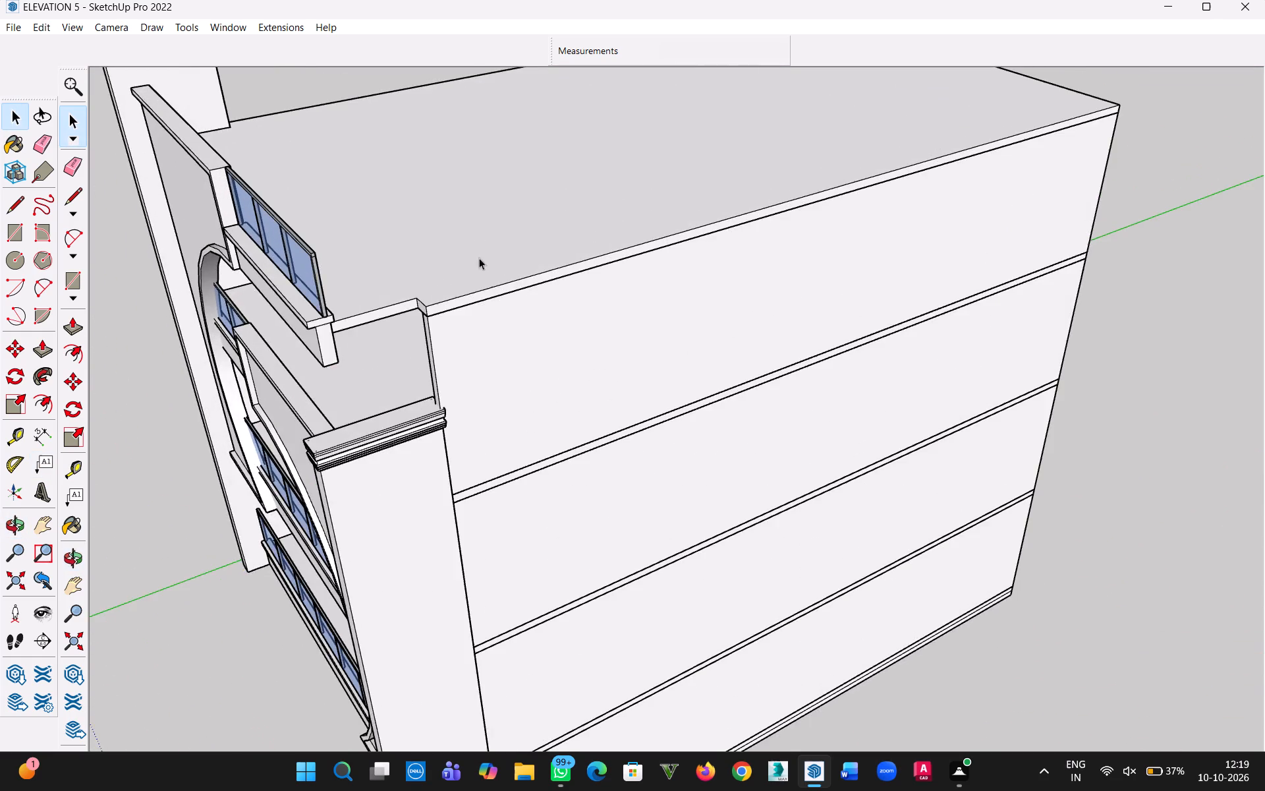
{"action": "middle_click_drag", "start_coordinate": [580, 268], "coordinate": [707, 241]}
{"action": "left_click", "coordinate": [389, 274]}
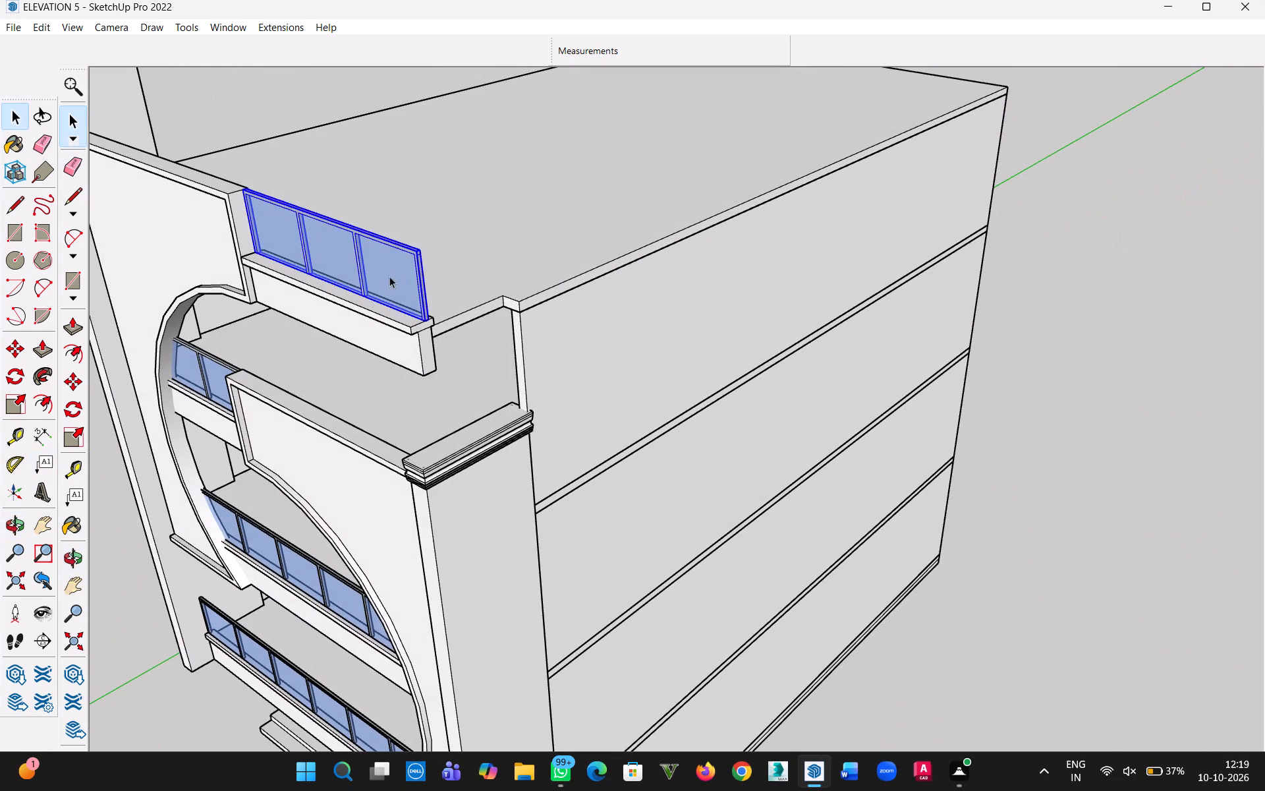
{"action": "left_click", "coordinate": [396, 336], "text": "ctrl"}
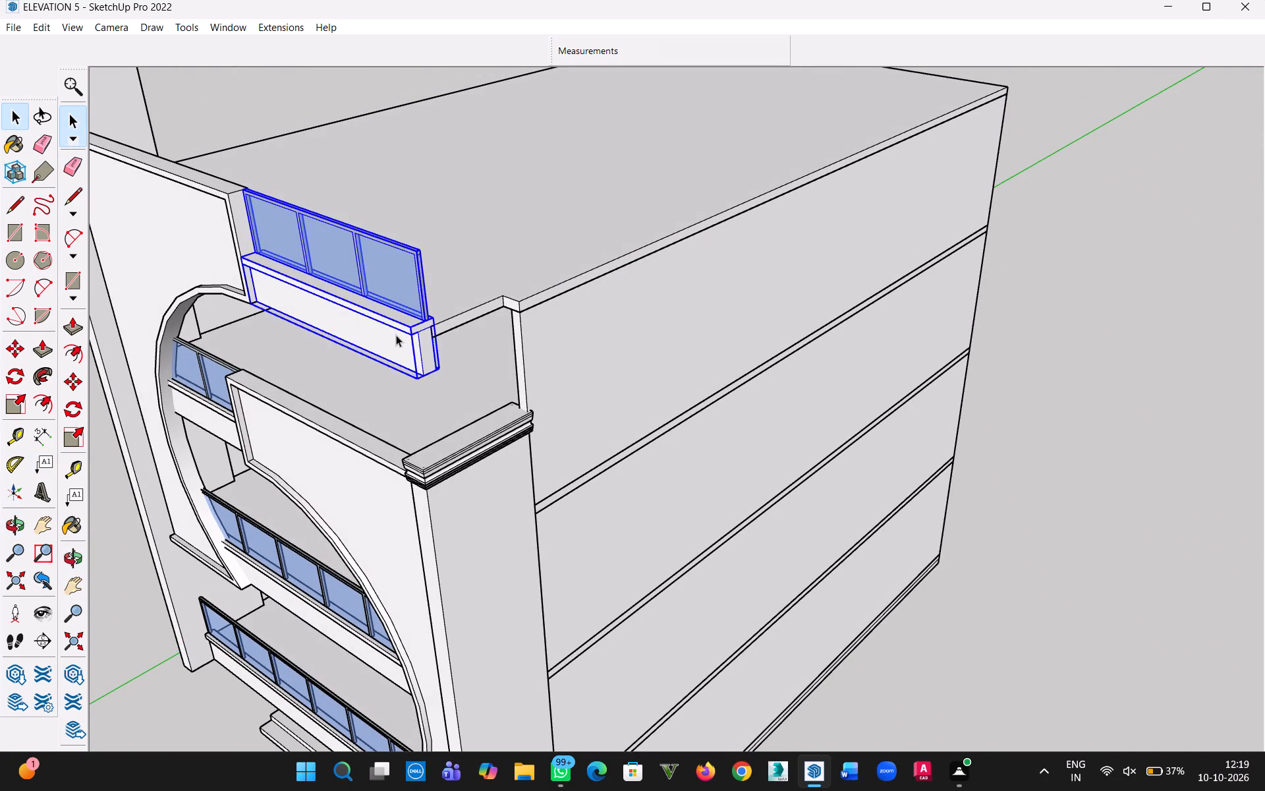
{"action": "key", "text": "m"}
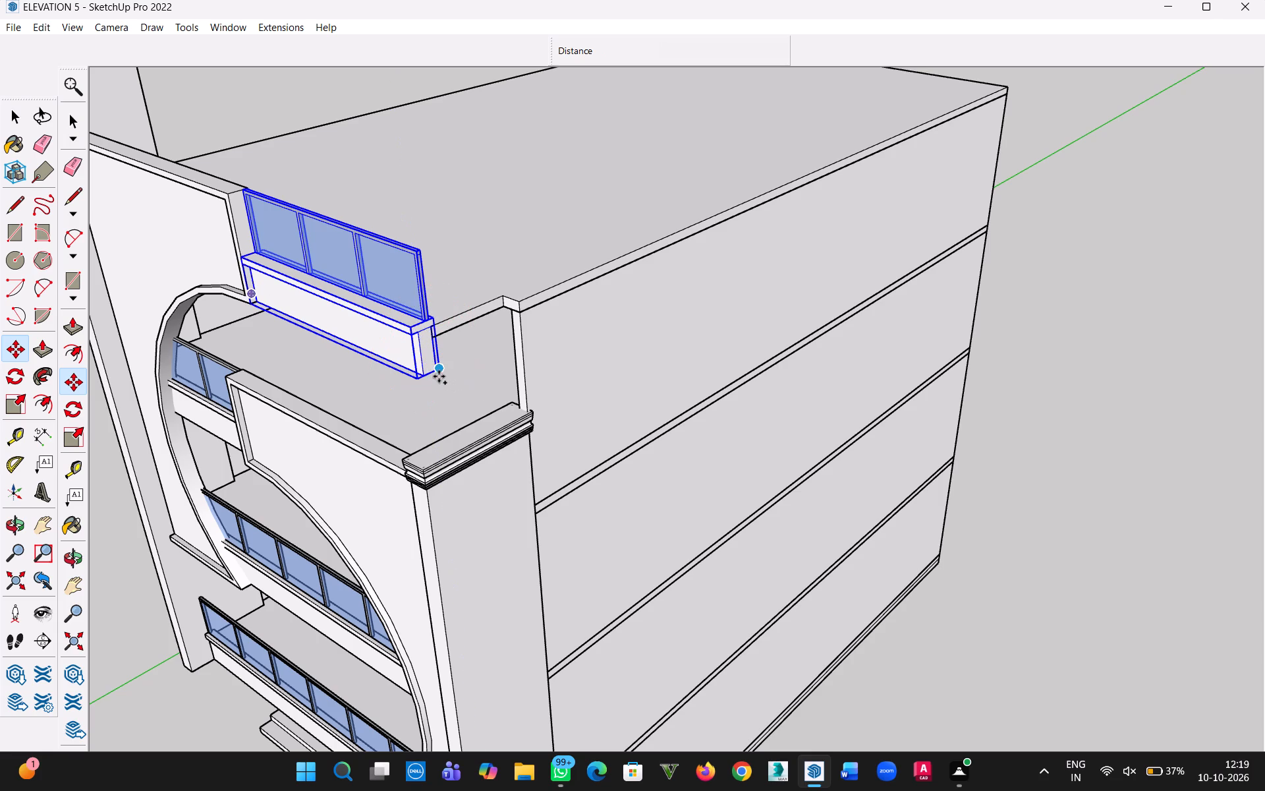
{"action": "left_click", "coordinate": [418, 336]}
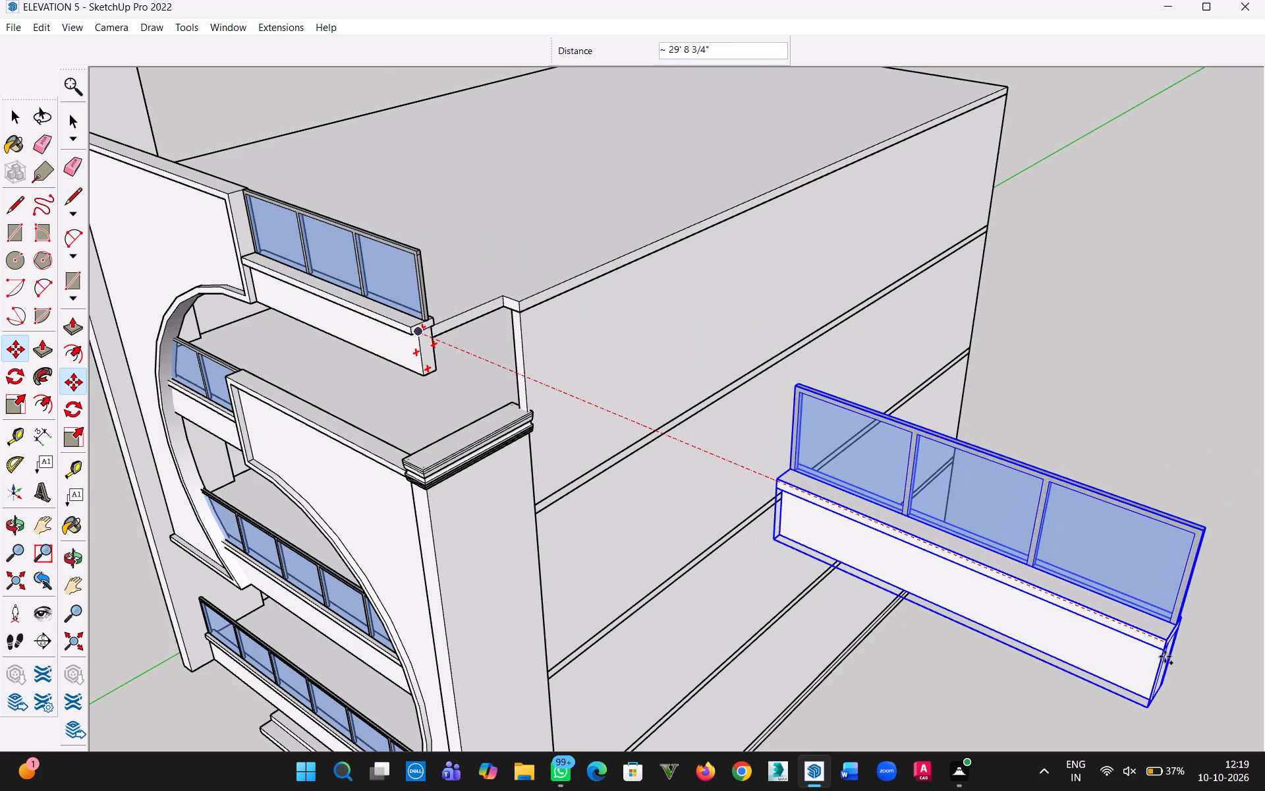
{"action": "left_click", "coordinate": [1166, 656]}
{"action": "left_click", "coordinate": [10, 104]}
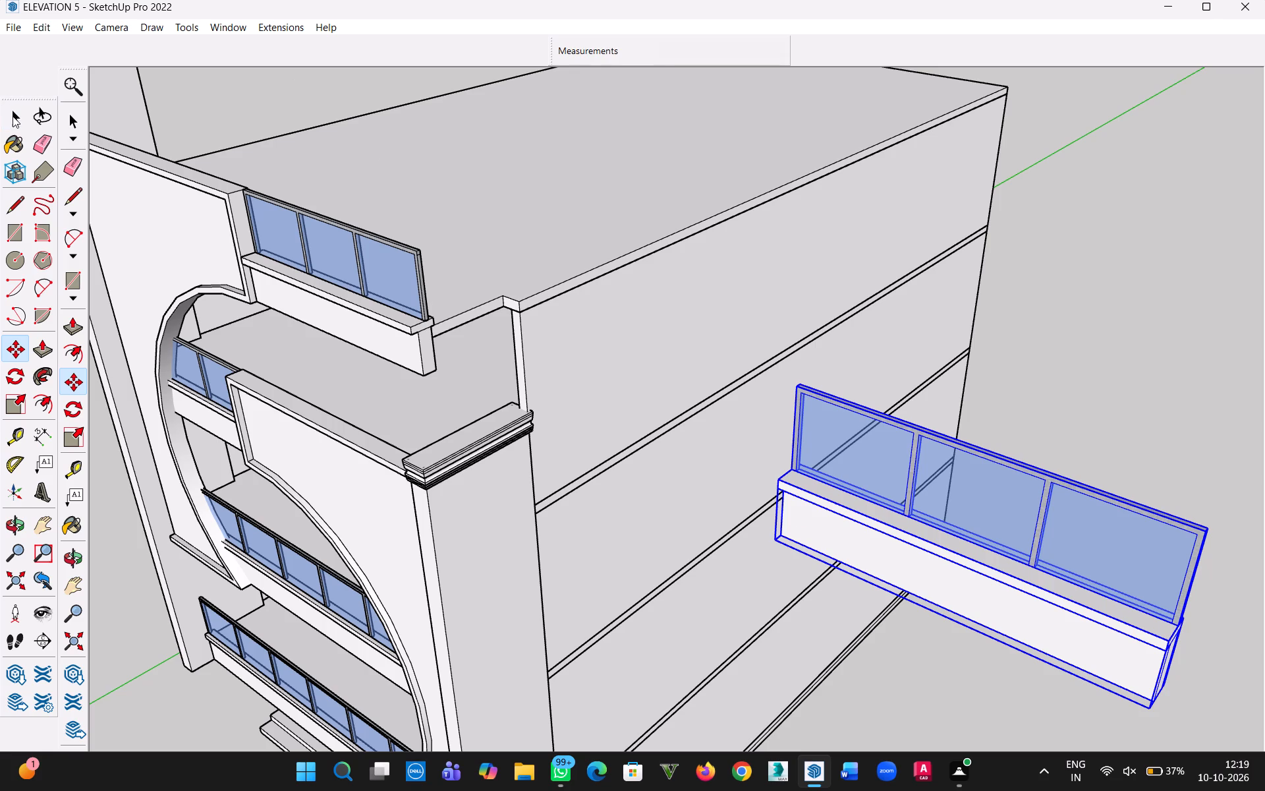
Rotate the copied railing and parapet 90 degrees horizontally so they run parallel to the side wall, then deselect them.
{"action": "left_click", "coordinate": [63, 408]}
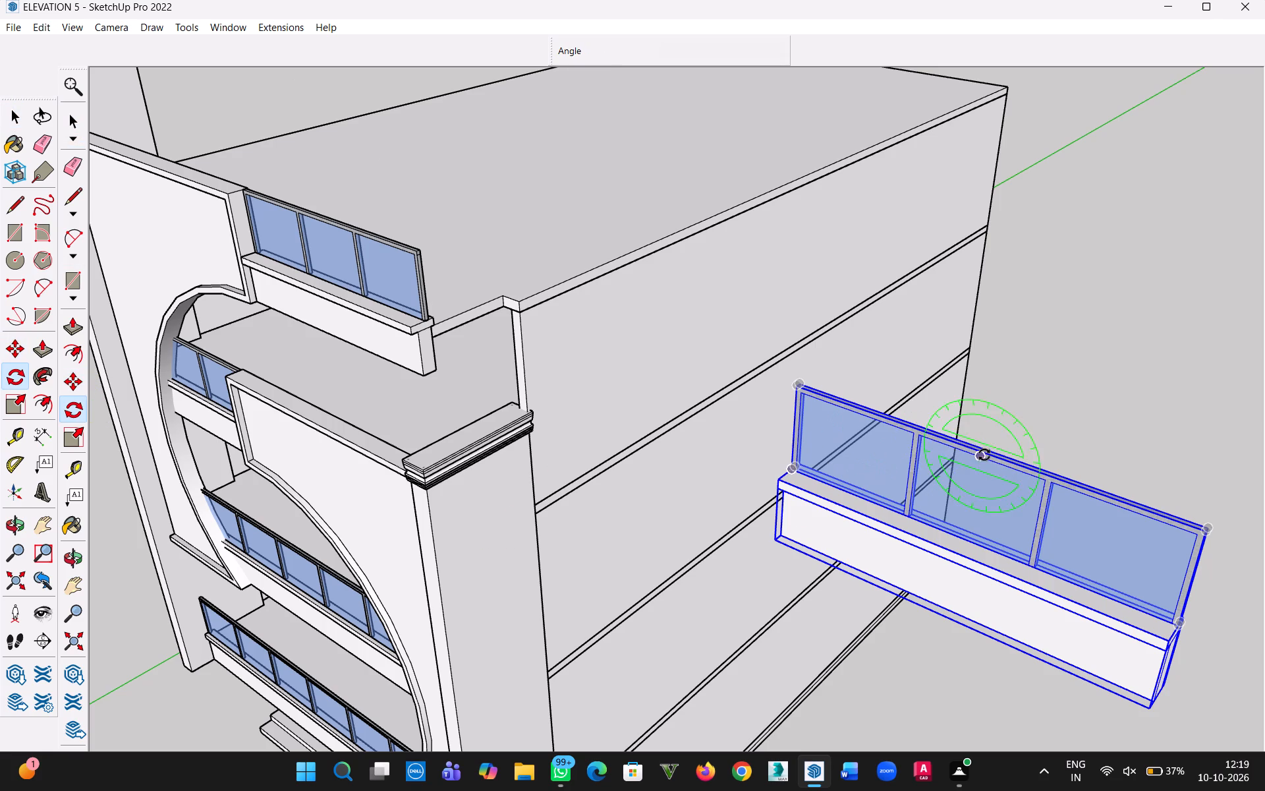
{"action": "left_click", "coordinate": [1001, 464]}
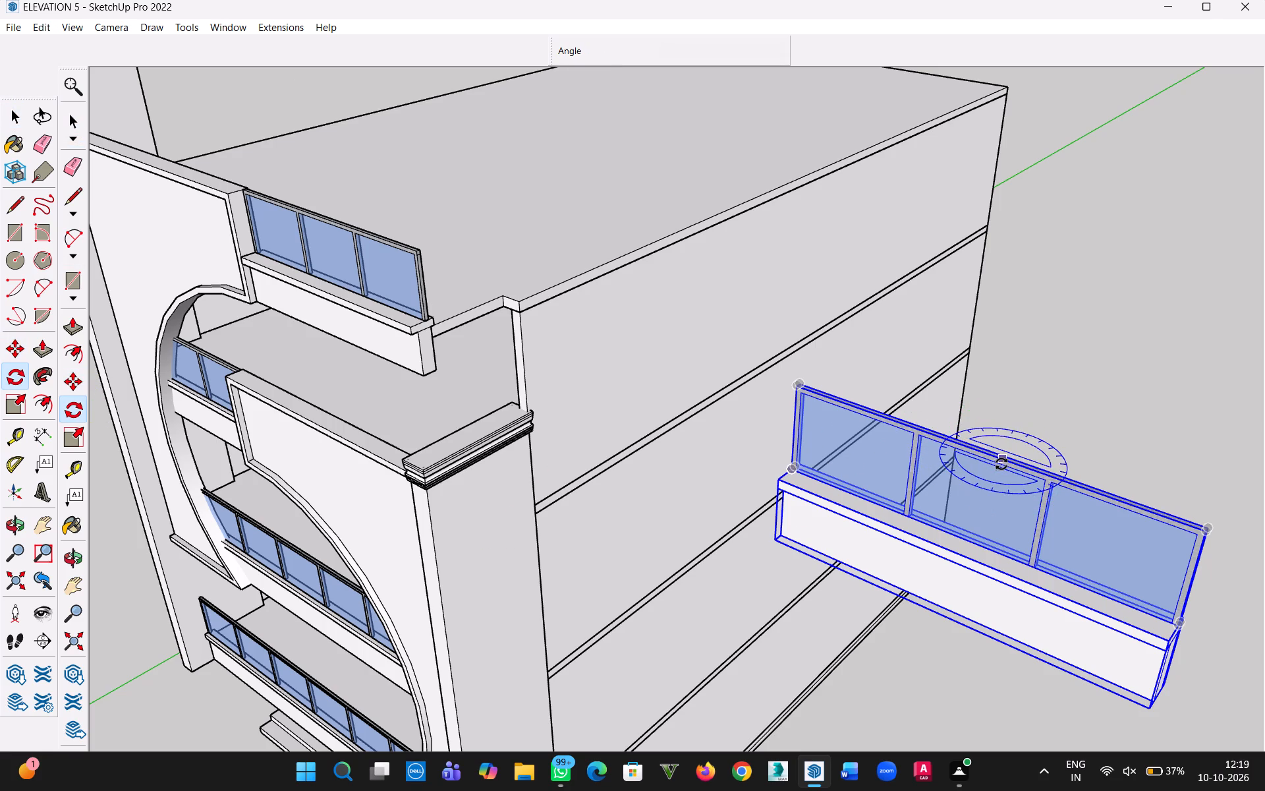
{"action": "left_click", "coordinate": [1233, 550]}
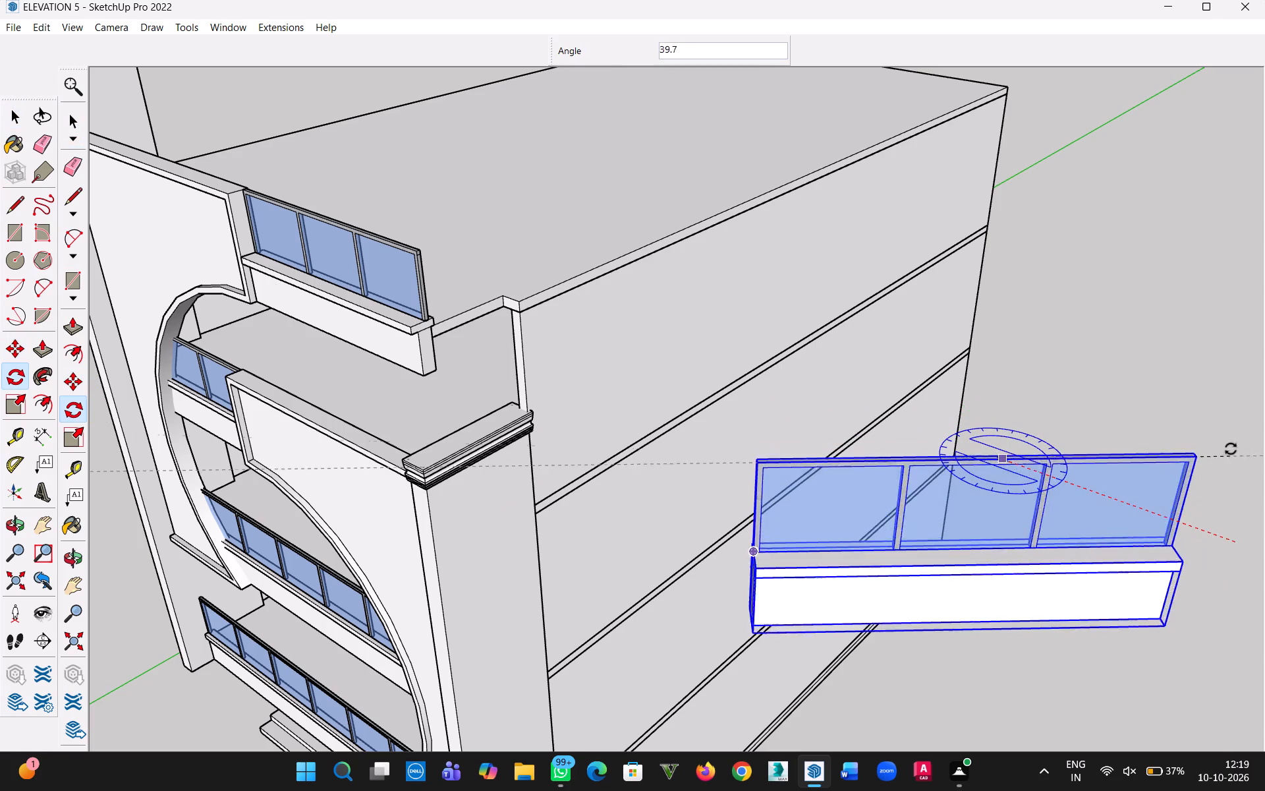
{"action": "left_click", "coordinate": [1141, 329]}
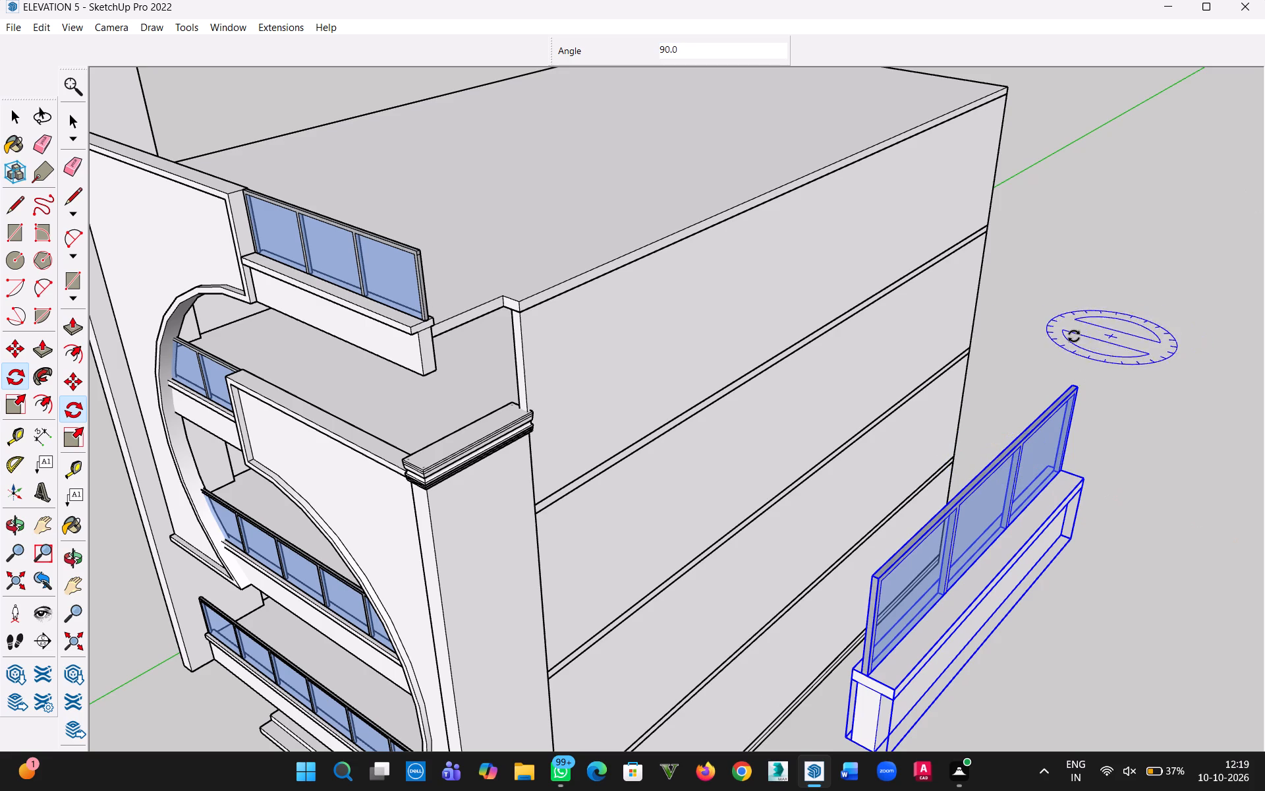
{"action": "left_click", "coordinate": [15, 111]}
{"action": "left_click", "coordinate": [1118, 483]}
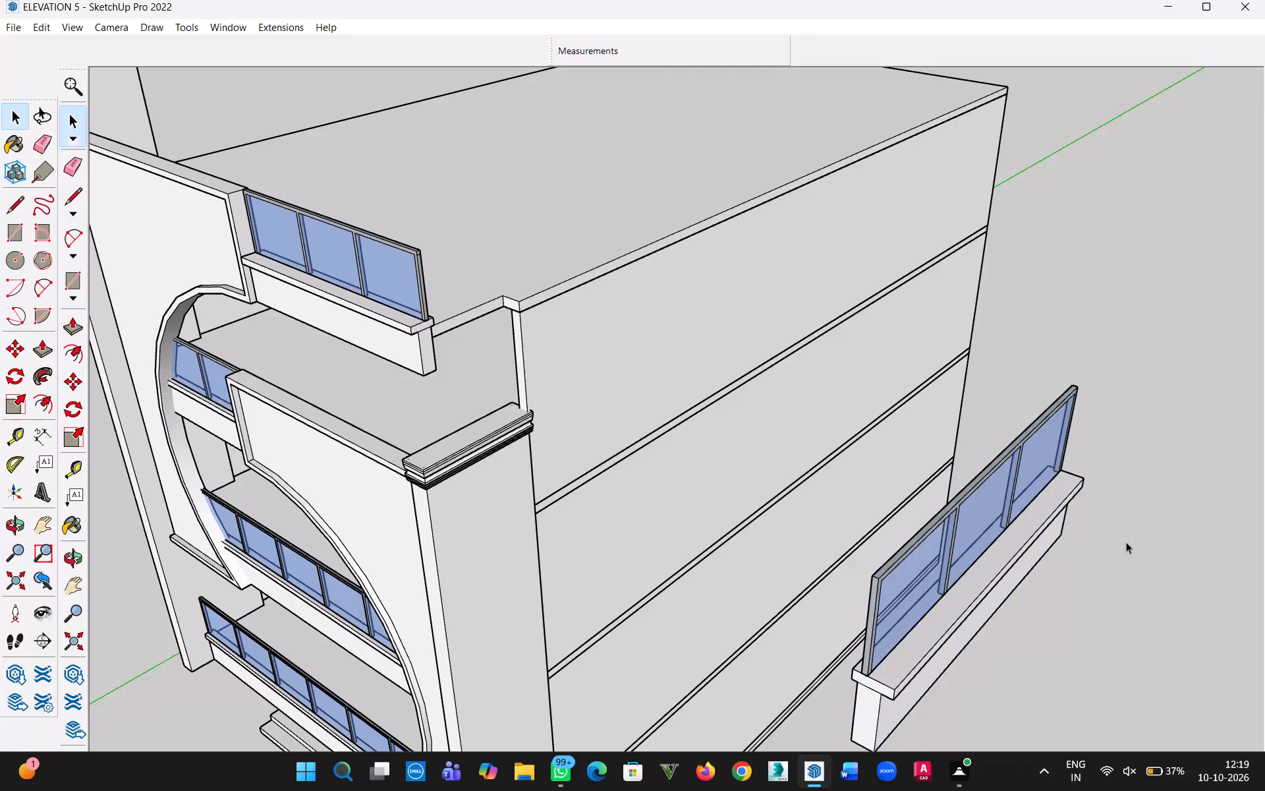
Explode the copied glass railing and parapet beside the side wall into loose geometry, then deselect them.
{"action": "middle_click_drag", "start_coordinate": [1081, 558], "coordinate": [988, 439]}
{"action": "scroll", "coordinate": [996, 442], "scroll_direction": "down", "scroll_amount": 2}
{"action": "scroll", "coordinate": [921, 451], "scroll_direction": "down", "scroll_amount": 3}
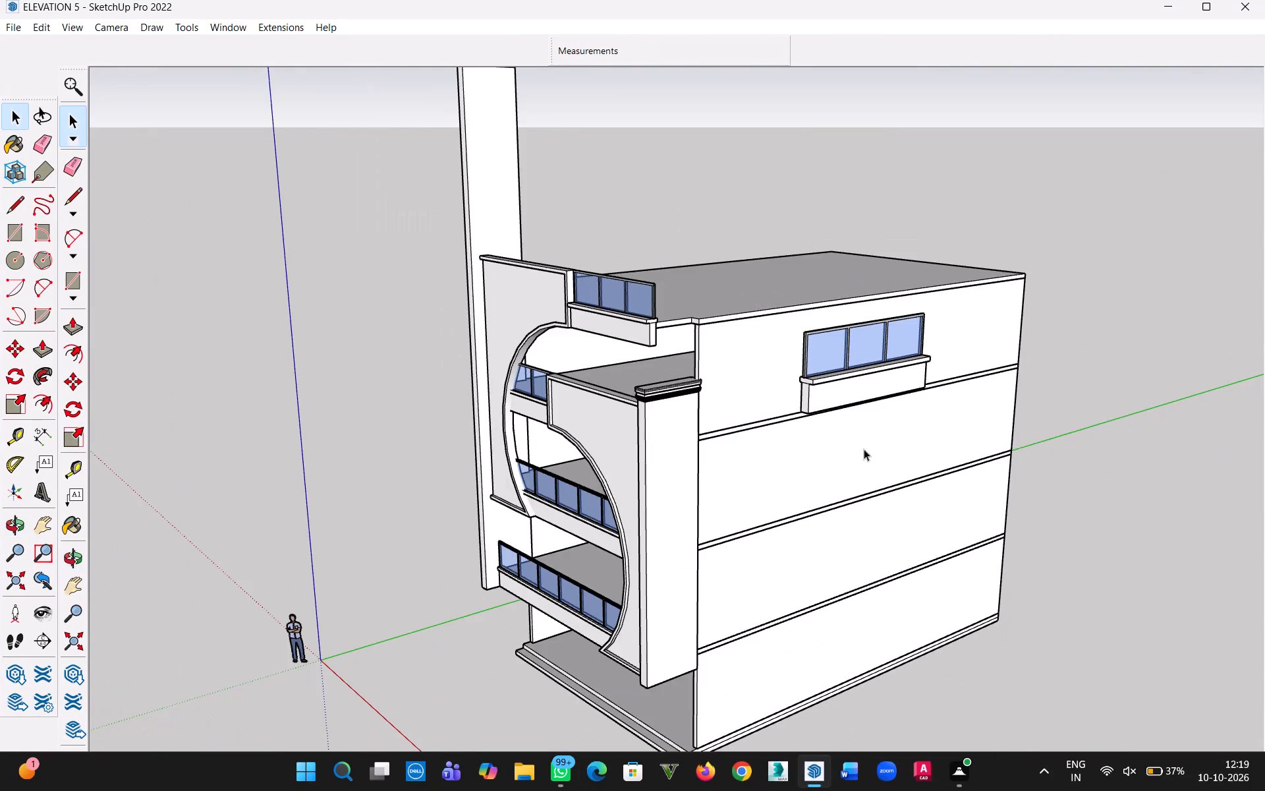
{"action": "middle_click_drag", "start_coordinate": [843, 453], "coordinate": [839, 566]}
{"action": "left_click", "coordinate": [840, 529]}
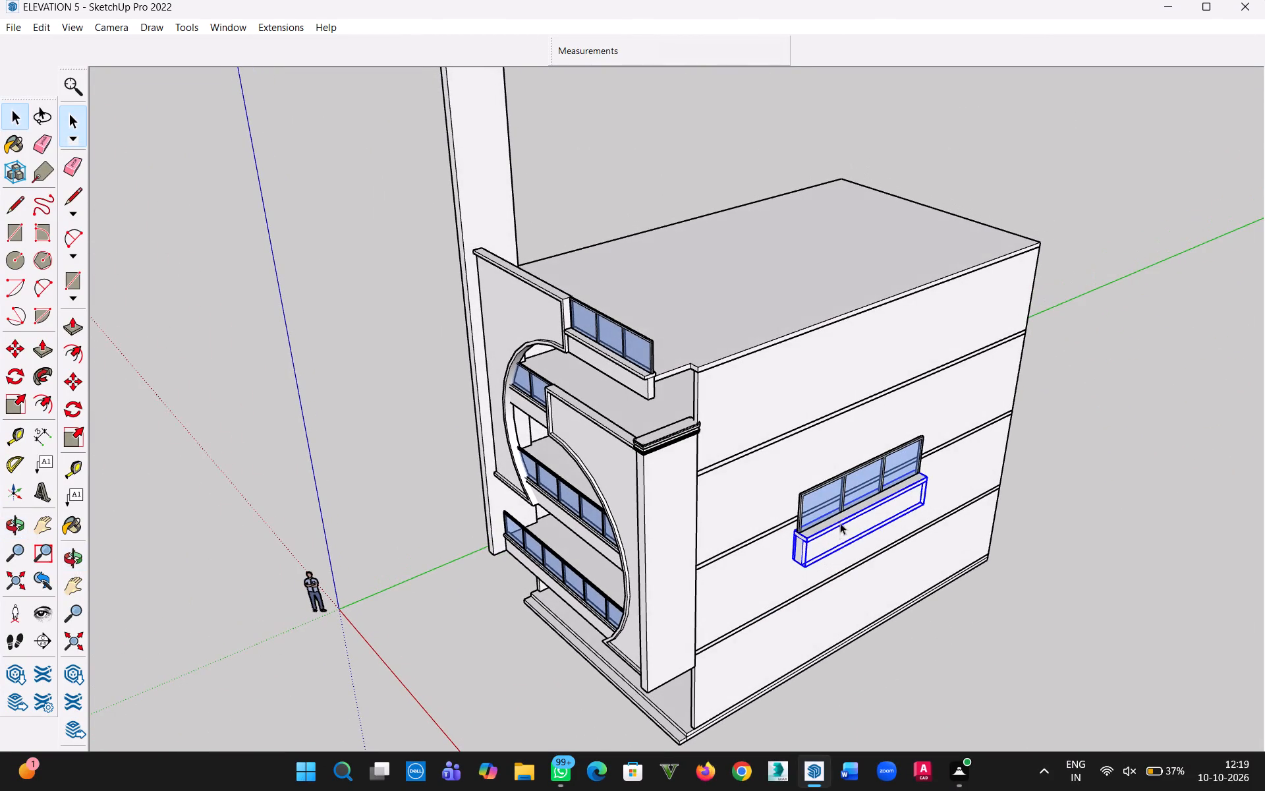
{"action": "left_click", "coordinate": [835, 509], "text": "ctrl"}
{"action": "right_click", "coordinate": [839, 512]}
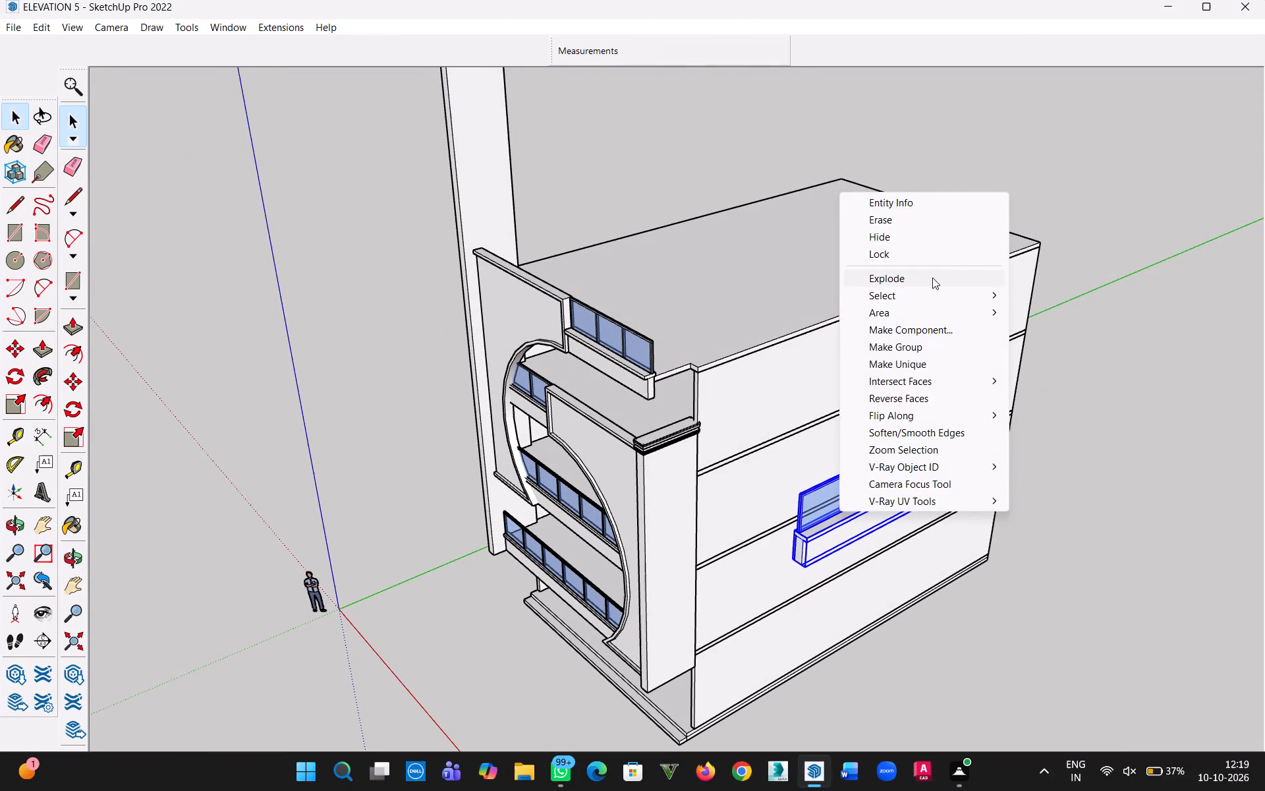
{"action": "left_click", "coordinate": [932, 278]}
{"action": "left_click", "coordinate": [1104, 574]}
Examine the copied railing and parapet's position relative to the corner column and side wall.
{"action": "middle_click_drag", "start_coordinate": [1042, 535], "coordinate": [1018, 725]}
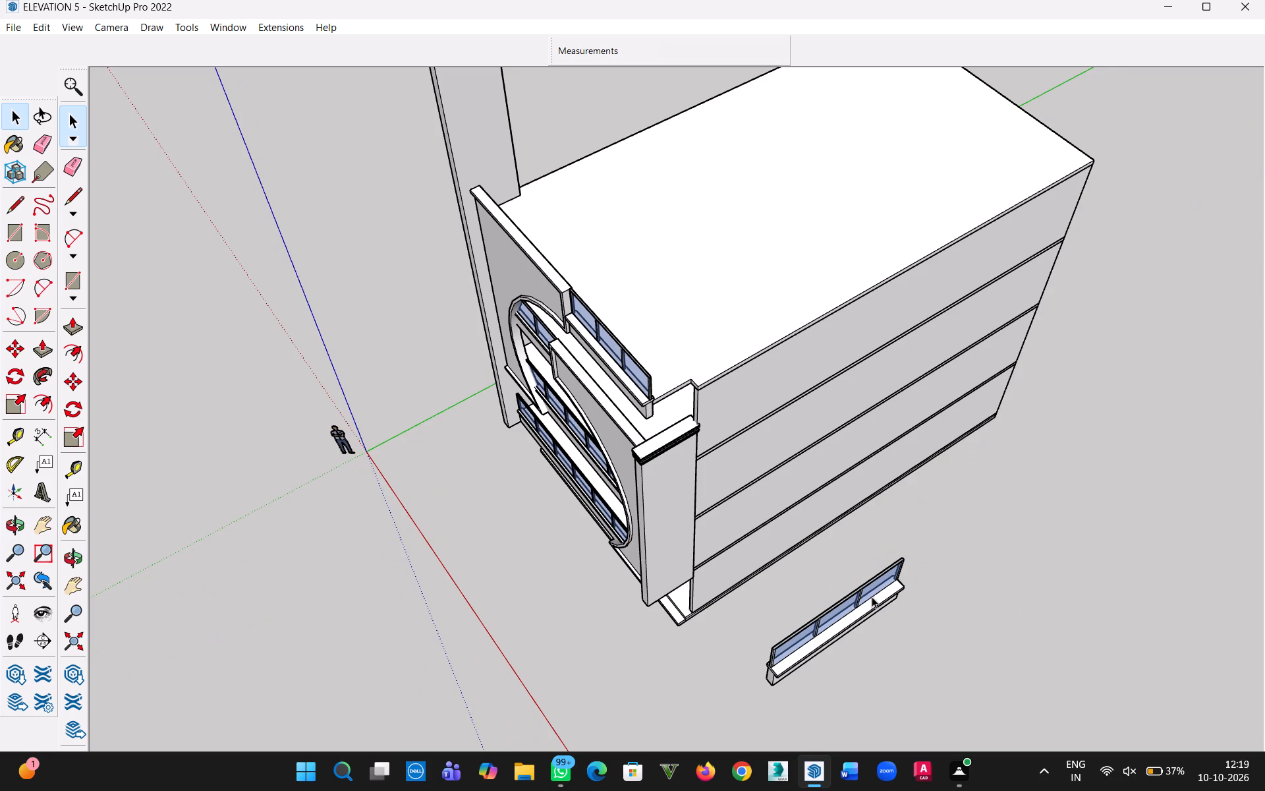
{"action": "left_click", "coordinate": [869, 595]}
{"action": "middle_click_drag", "start_coordinate": [891, 597], "coordinate": [860, 628]}
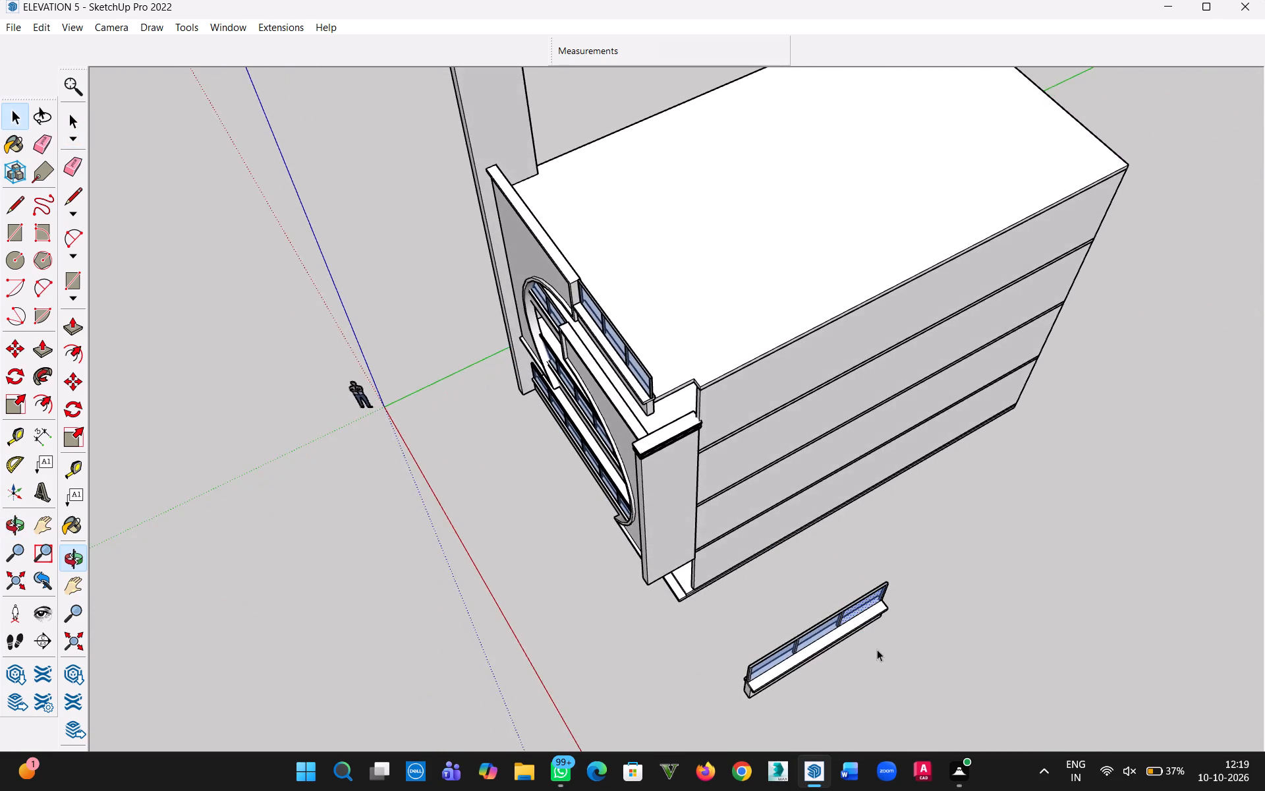
{"action": "scroll", "coordinate": [870, 637], "scroll_direction": "up", "scroll_amount": 7}
{"action": "scroll", "coordinate": [804, 614], "scroll_direction": "up", "scroll_amount": 1}
{"action": "middle_click_drag", "start_coordinate": [802, 614], "coordinate": [716, 419]}
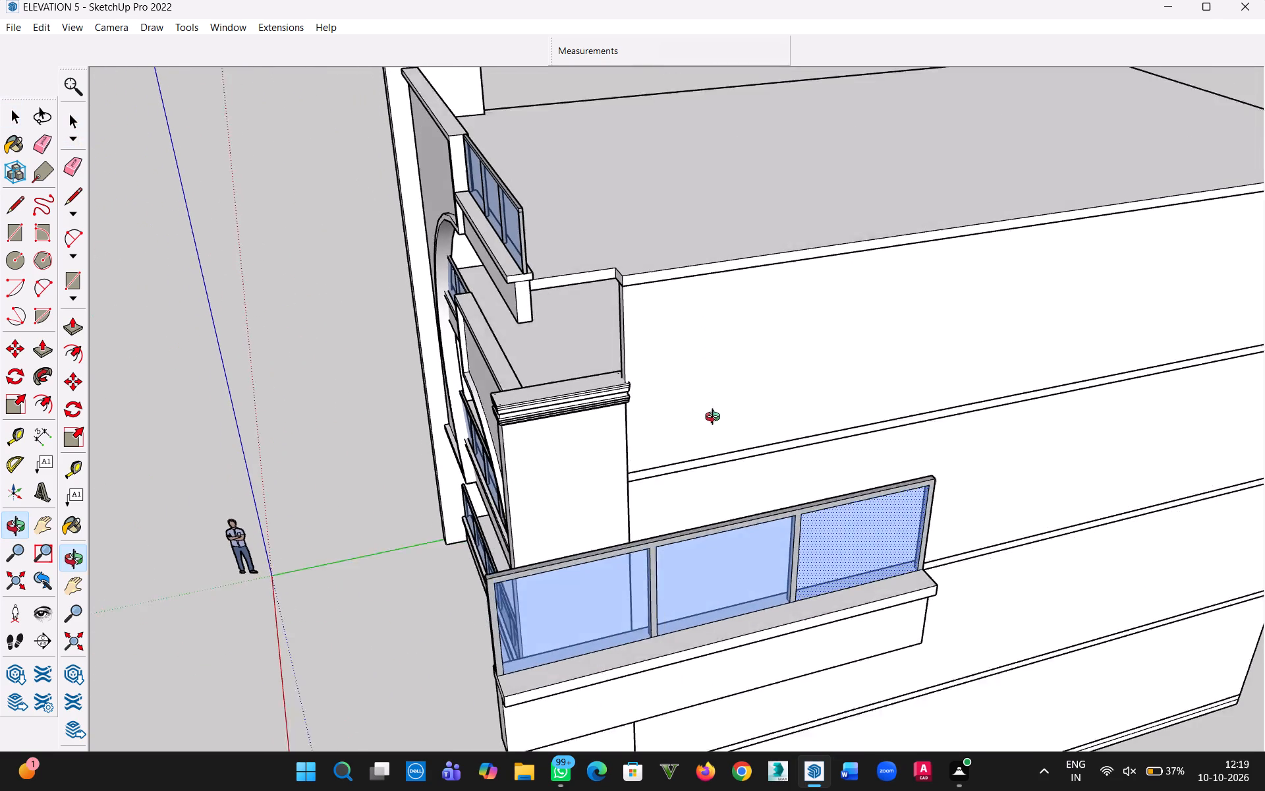
{"action": "middle_click_drag", "start_coordinate": [716, 419], "coordinate": [718, 438]}
{"action": "scroll", "coordinate": [742, 486], "scroll_direction": "down", "scroll_amount": 6}
{"action": "middle_click_drag", "start_coordinate": [752, 506], "coordinate": [747, 574]}
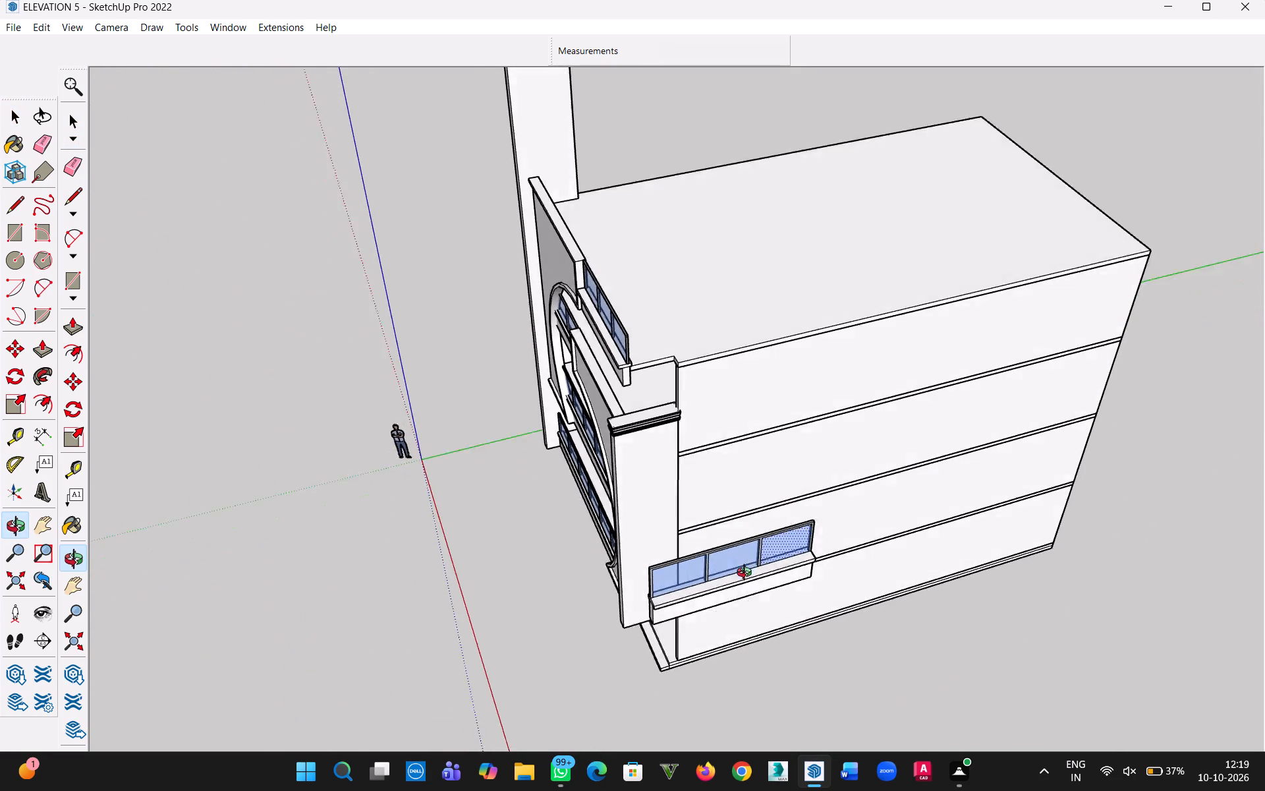
{"action": "middle_click_drag", "start_coordinate": [747, 574], "coordinate": [728, 636]}
{"action": "key", "text": "h"}
{"action": "scroll", "coordinate": [652, 413], "scroll_direction": "up", "scroll_amount": 3}
{"action": "scroll", "coordinate": [648, 407], "scroll_direction": "down", "scroll_amount": 1}
{"action": "middle_click_drag", "start_coordinate": [650, 495], "coordinate": [650, 486]}
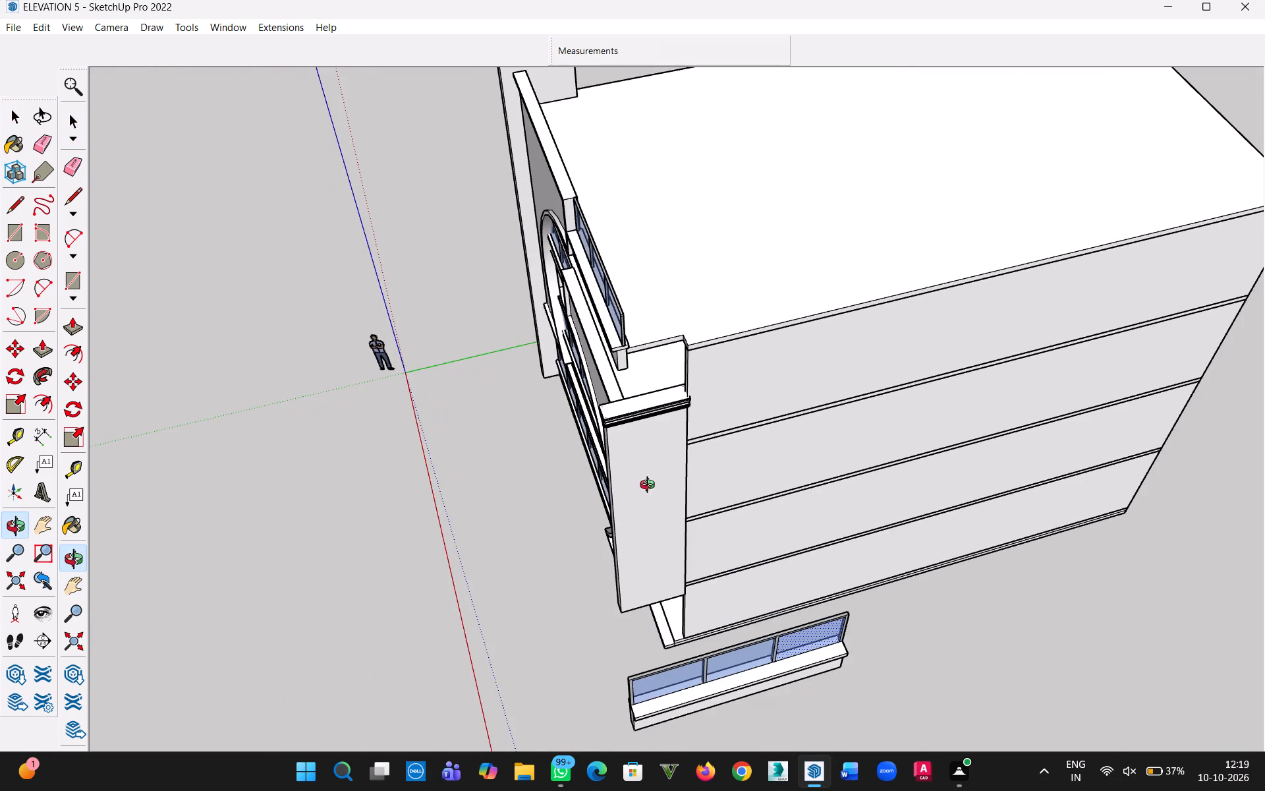
{"action": "middle_click_drag", "start_coordinate": [650, 486], "coordinate": [696, 386]}
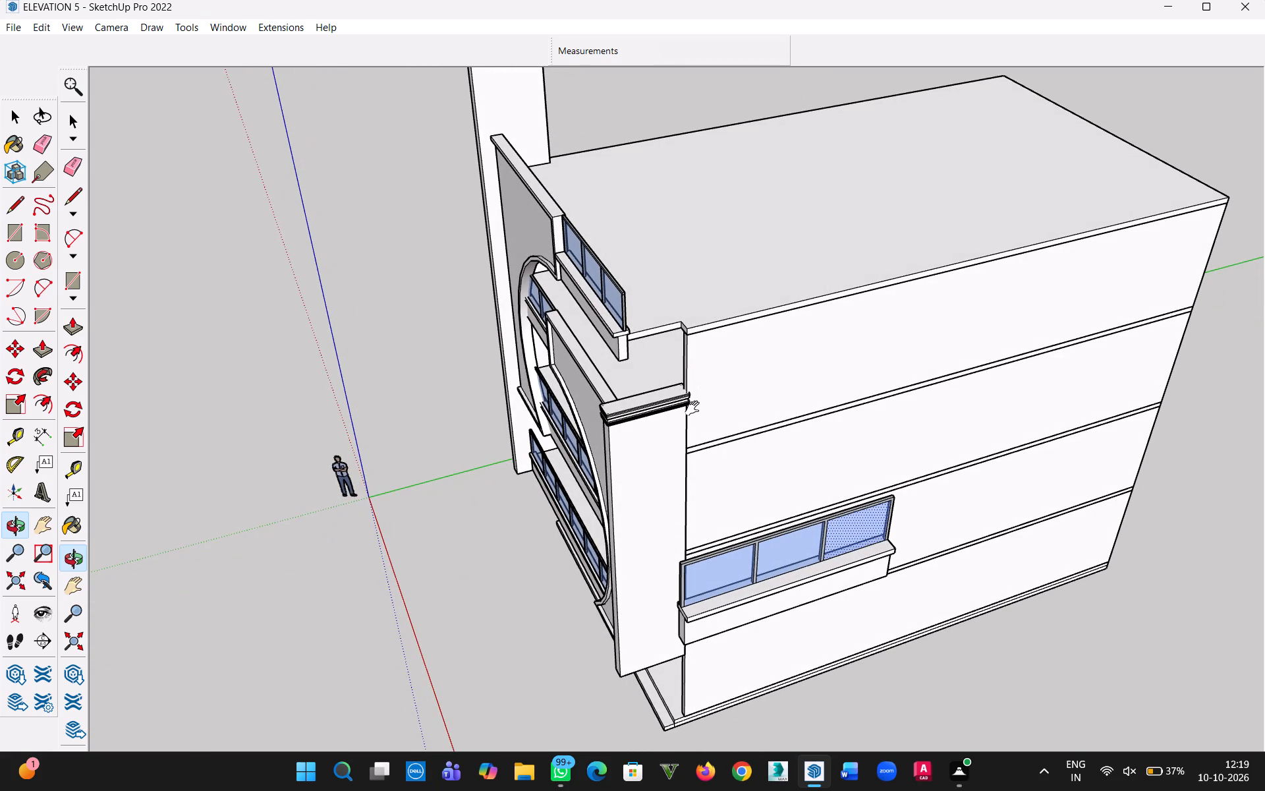
{"action": "key", "text": "Escape"}
{"action": "key", "text": "Escape"}
{"action": "key", "text": "Escape"}
{"action": "left_click", "coordinate": [774, 602]}
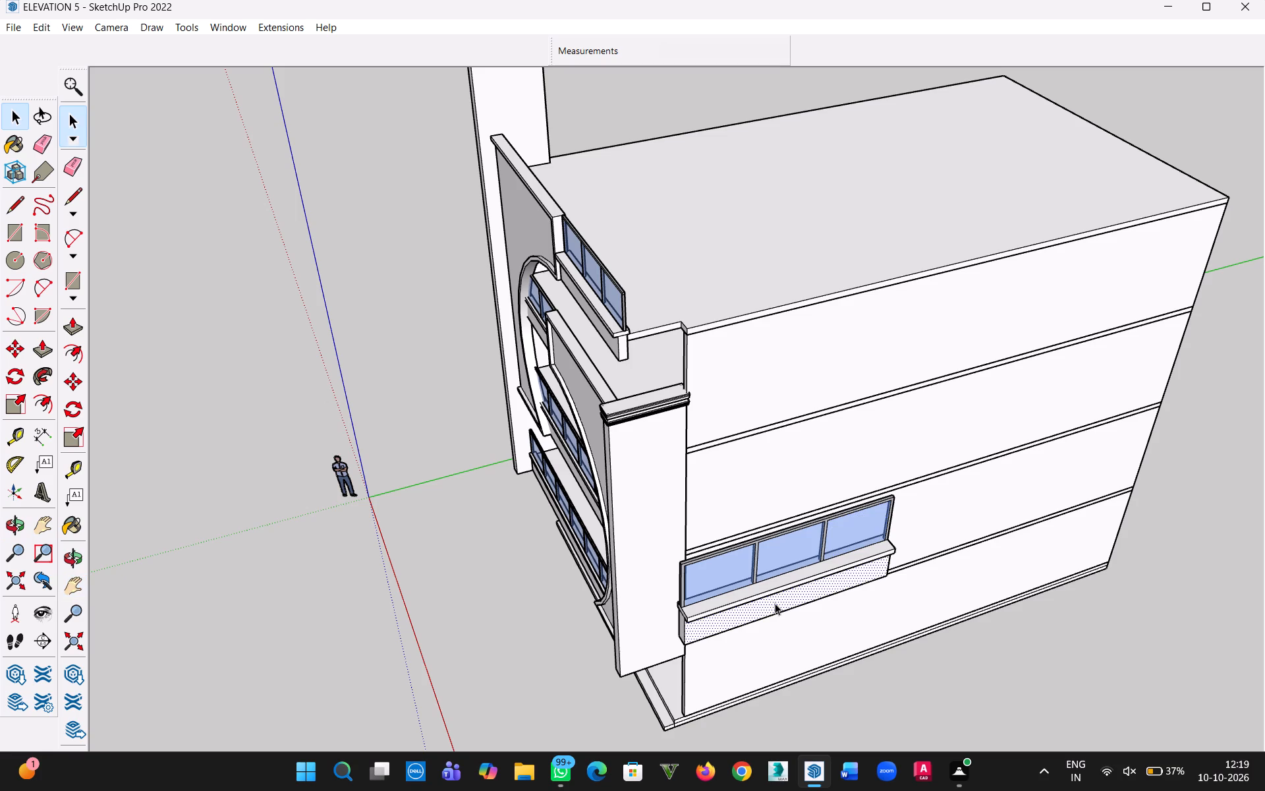
Undo the explode and the 90-degree rotation of the copied railing and parapet.
{"action": "key", "text": "ctrl+z"}
{"action": "key", "text": "ctrl+z"}
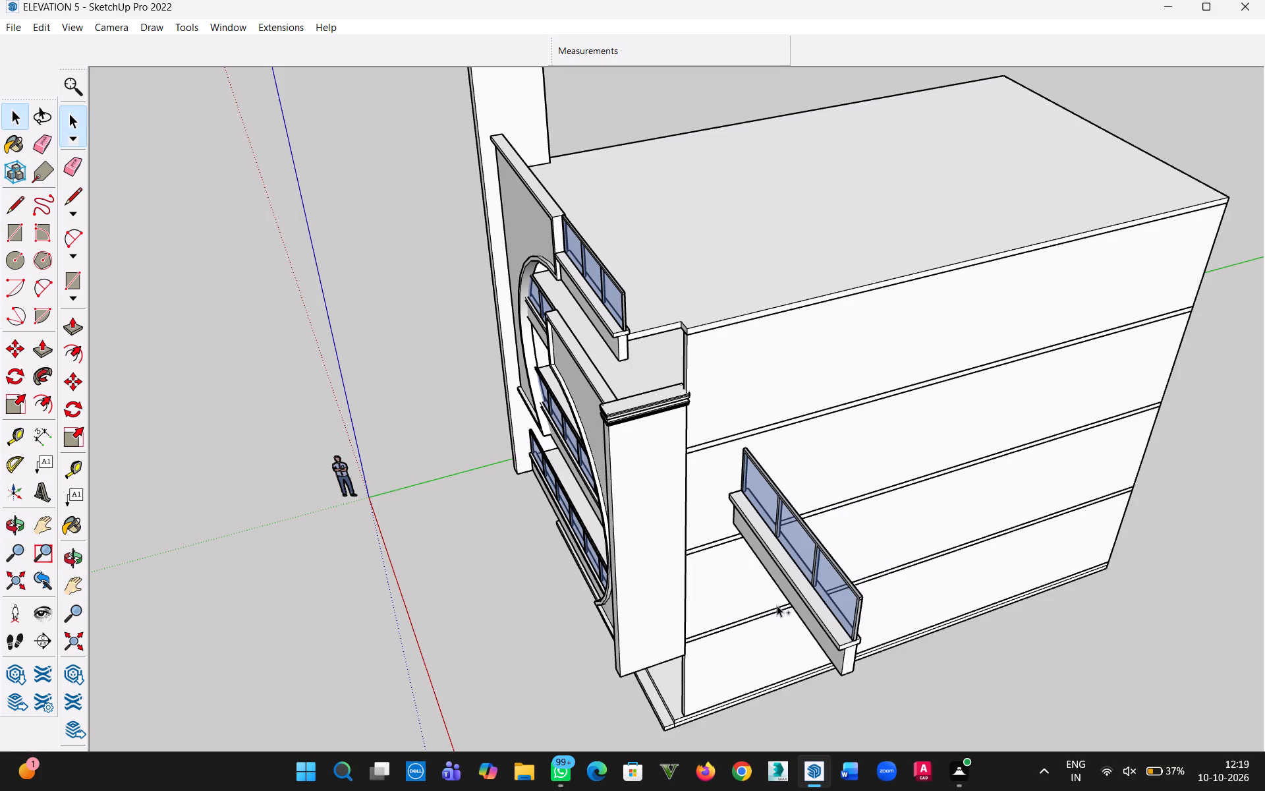
Delete the copied parapet beside the side wall, keeping its glass railing.
{"action": "left_click", "coordinate": [799, 595]}
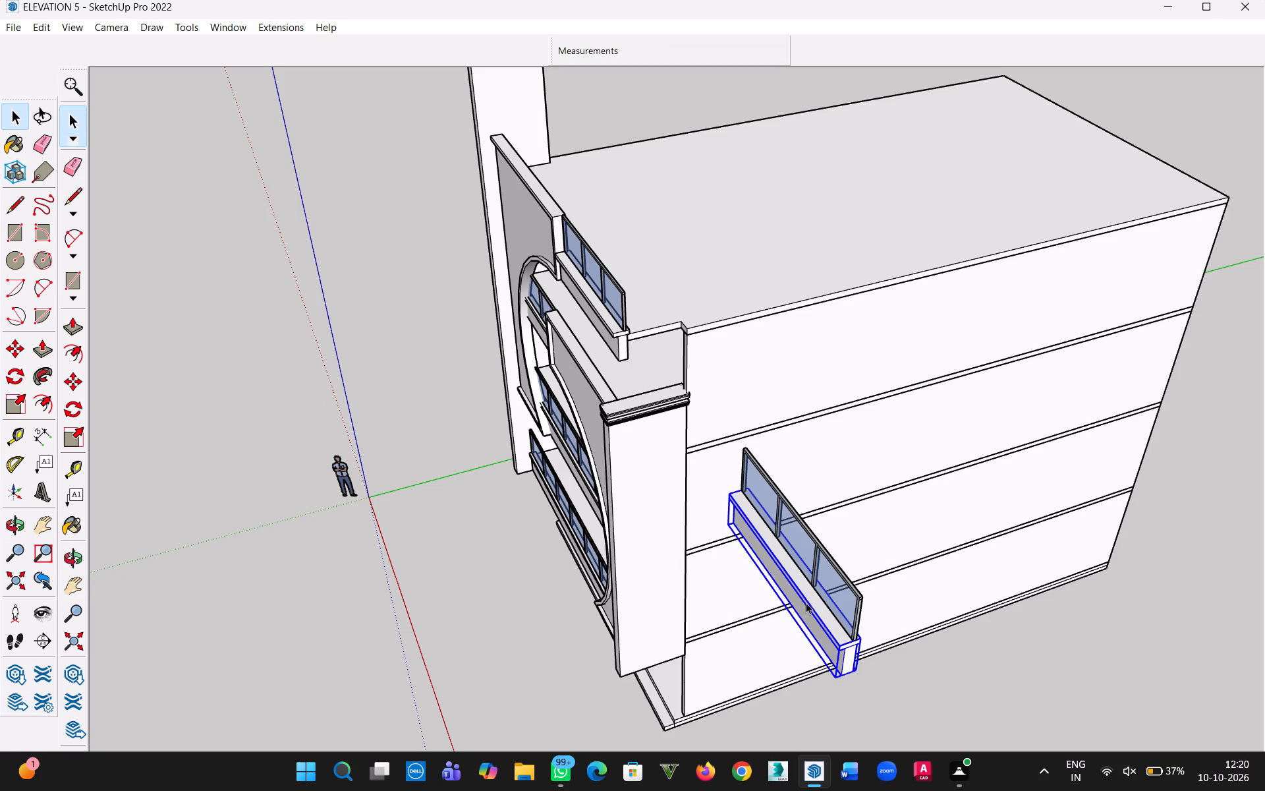
{"action": "key", "text": "Delete"}
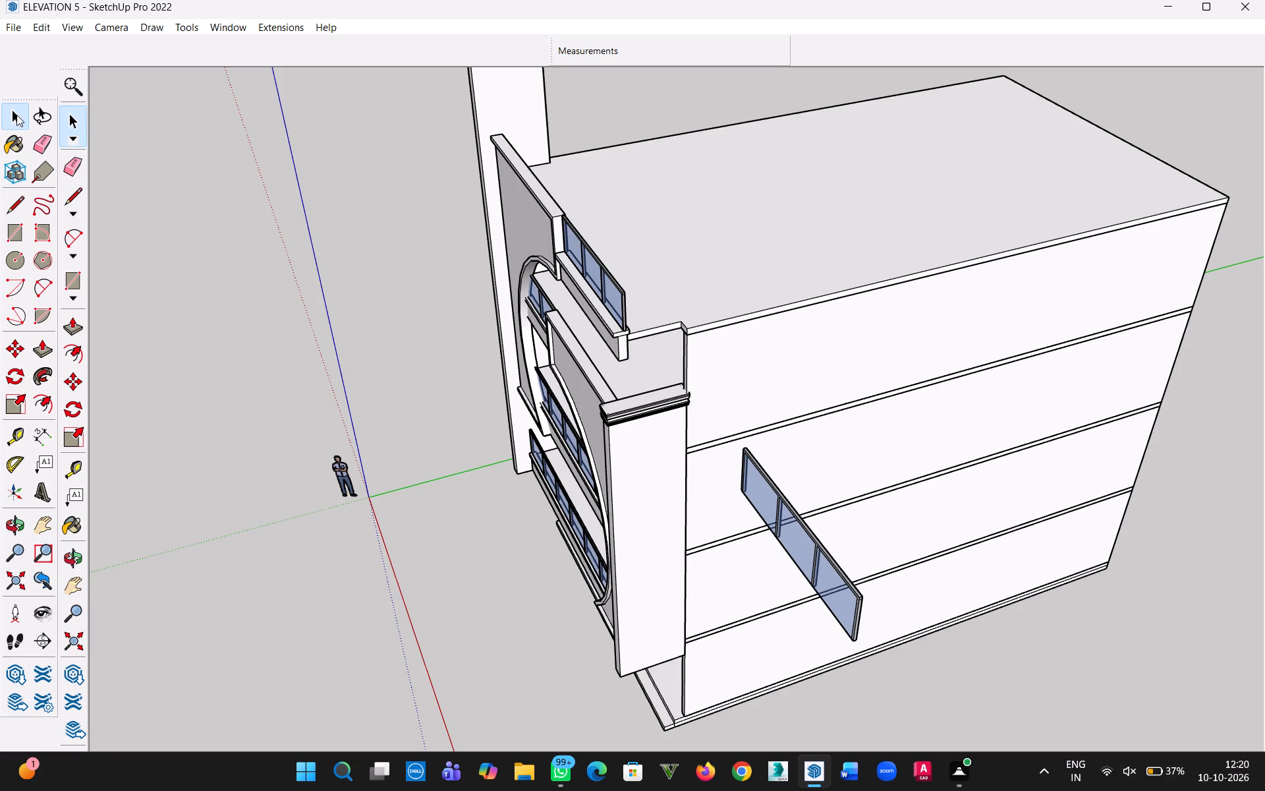
Open the original top balcony parapet group for editing, at its end nearest the side wall.
{"action": "left_click", "coordinate": [16, 115]}
{"action": "scroll", "coordinate": [607, 326], "scroll_direction": "up", "scroll_amount": 6}
{"action": "double_click", "coordinate": [625, 359]}
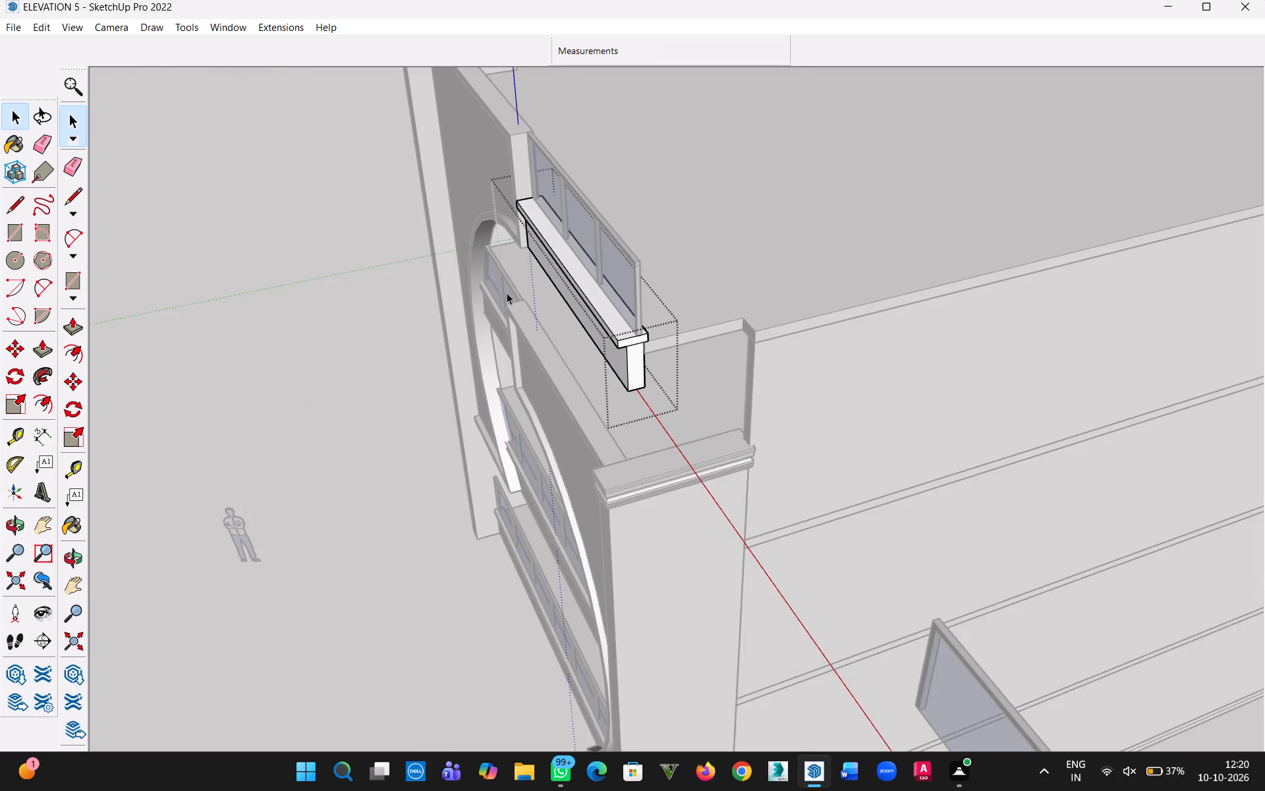
{"action": "scroll", "coordinate": [760, 419], "scroll_direction": "up", "scroll_amount": 6}
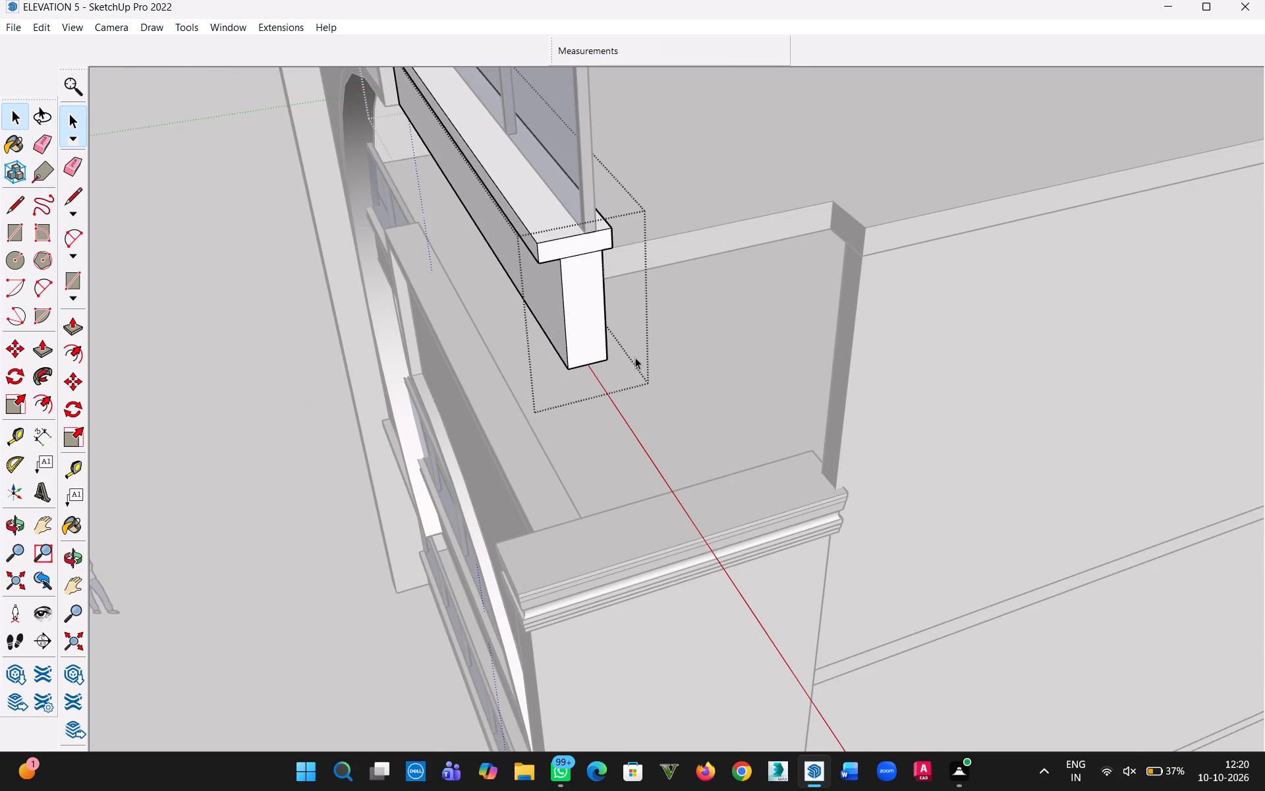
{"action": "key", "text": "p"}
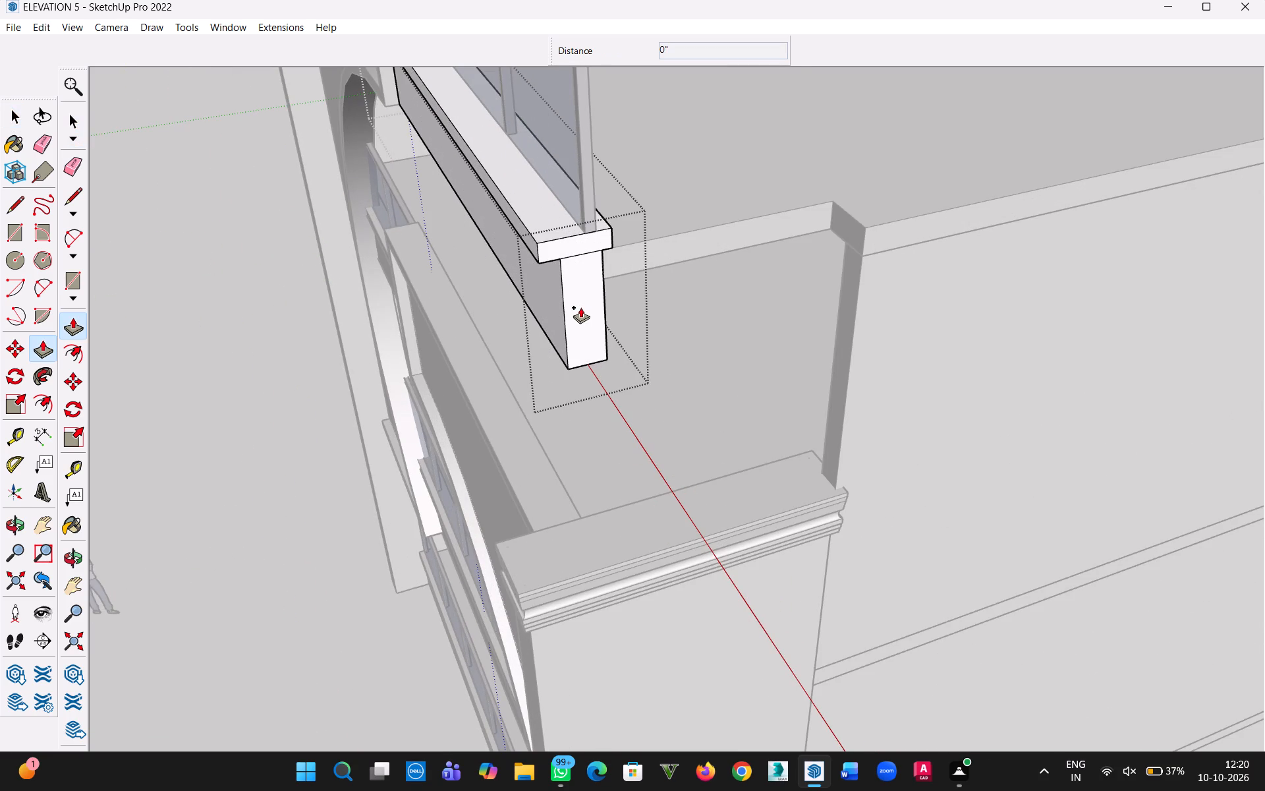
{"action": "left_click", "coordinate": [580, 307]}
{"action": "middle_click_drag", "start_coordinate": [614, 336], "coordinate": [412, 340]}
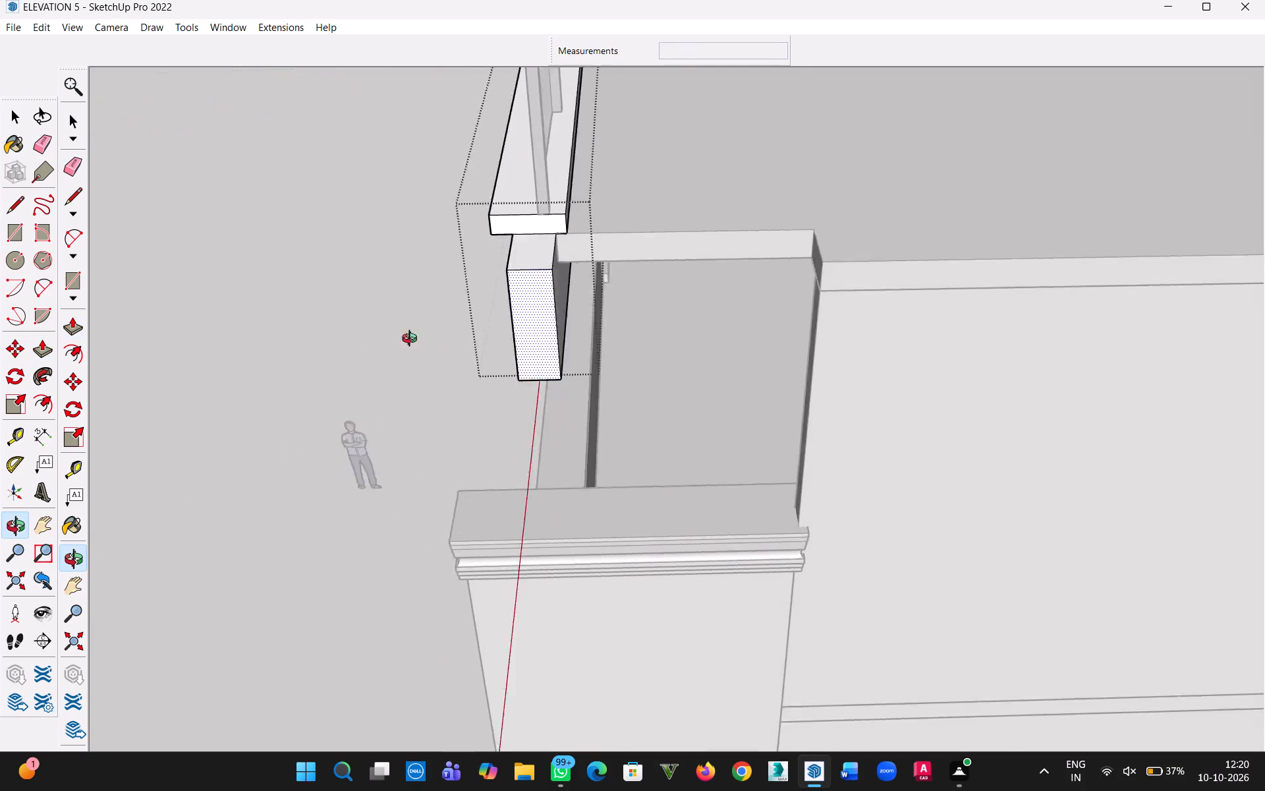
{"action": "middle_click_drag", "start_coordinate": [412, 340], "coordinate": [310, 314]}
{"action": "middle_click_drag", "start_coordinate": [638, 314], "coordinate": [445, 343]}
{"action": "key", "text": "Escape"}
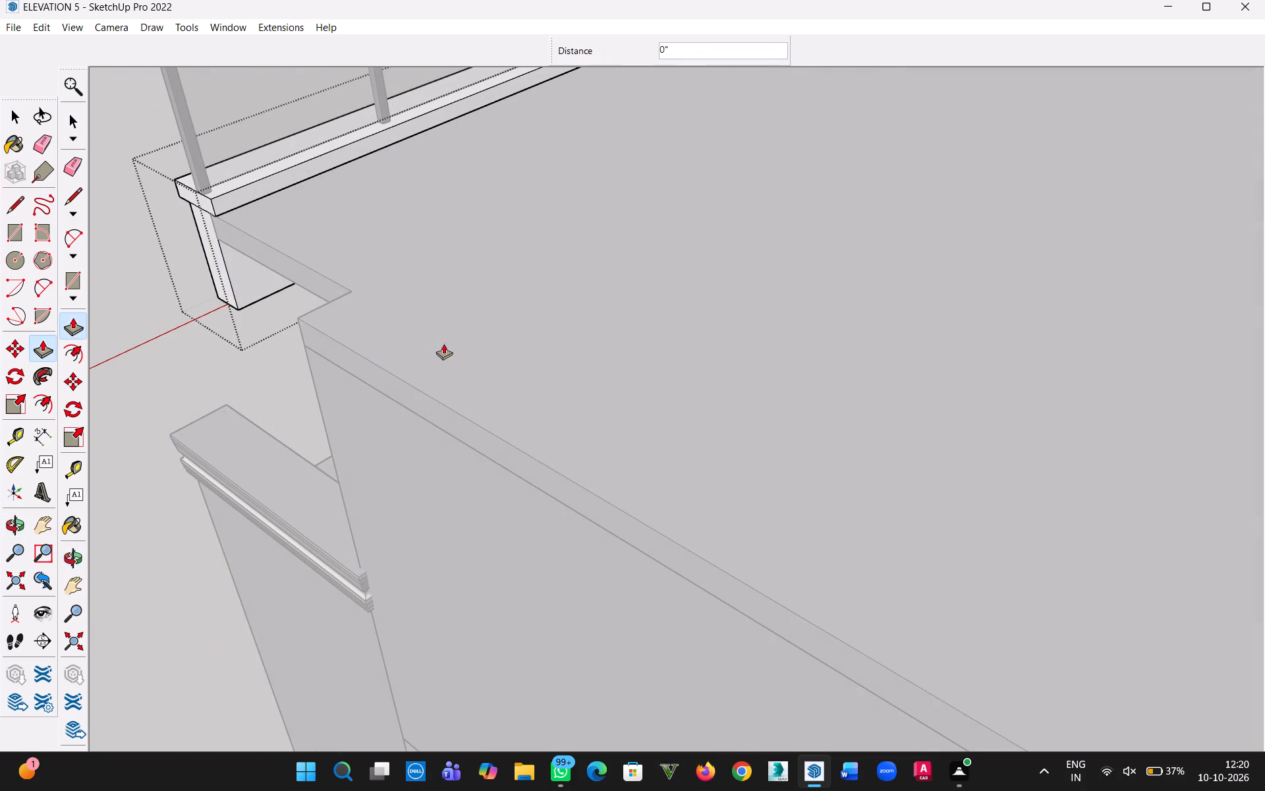
Measure the thickness of the parapet wall's end face near the corner column.
{"action": "middle_click_drag", "start_coordinate": [212, 276], "coordinate": [243, 281]}
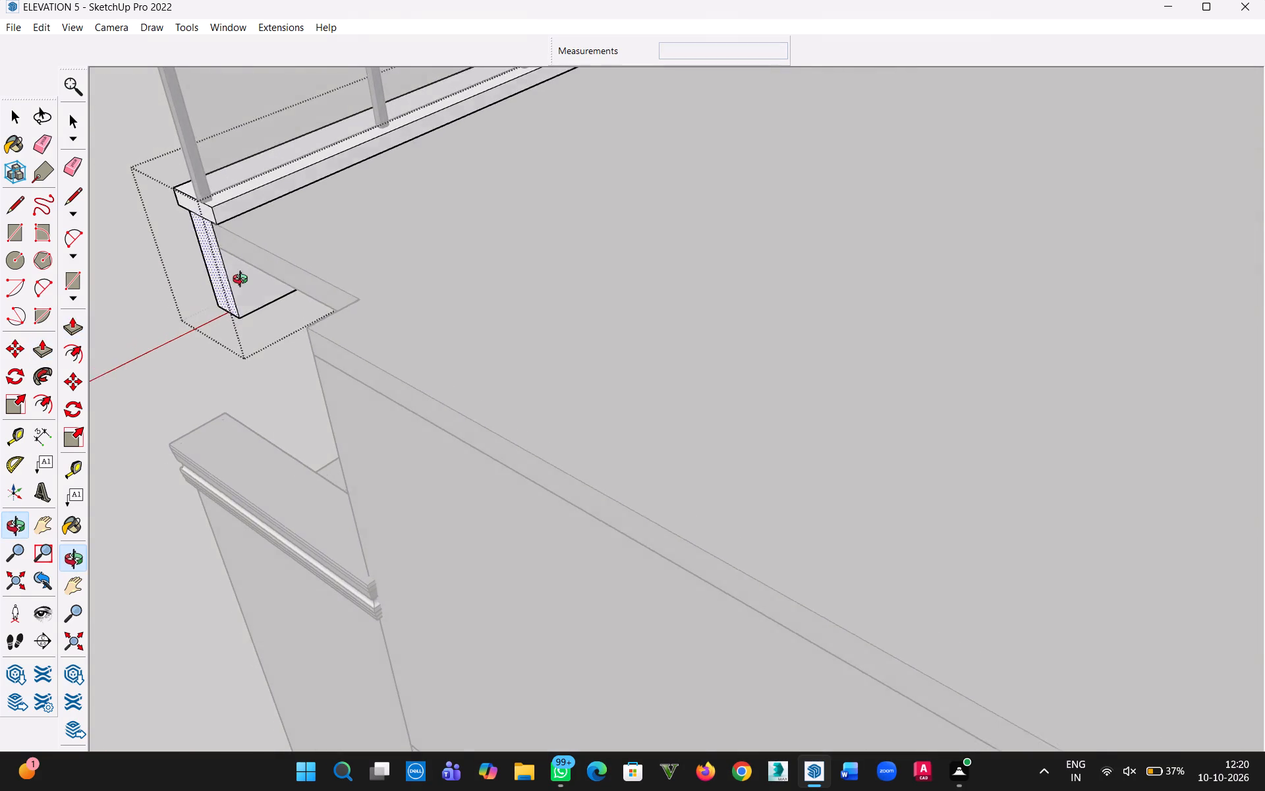
{"action": "middle_click_drag", "start_coordinate": [243, 281], "coordinate": [458, 236]}
{"action": "key", "text": "t"}
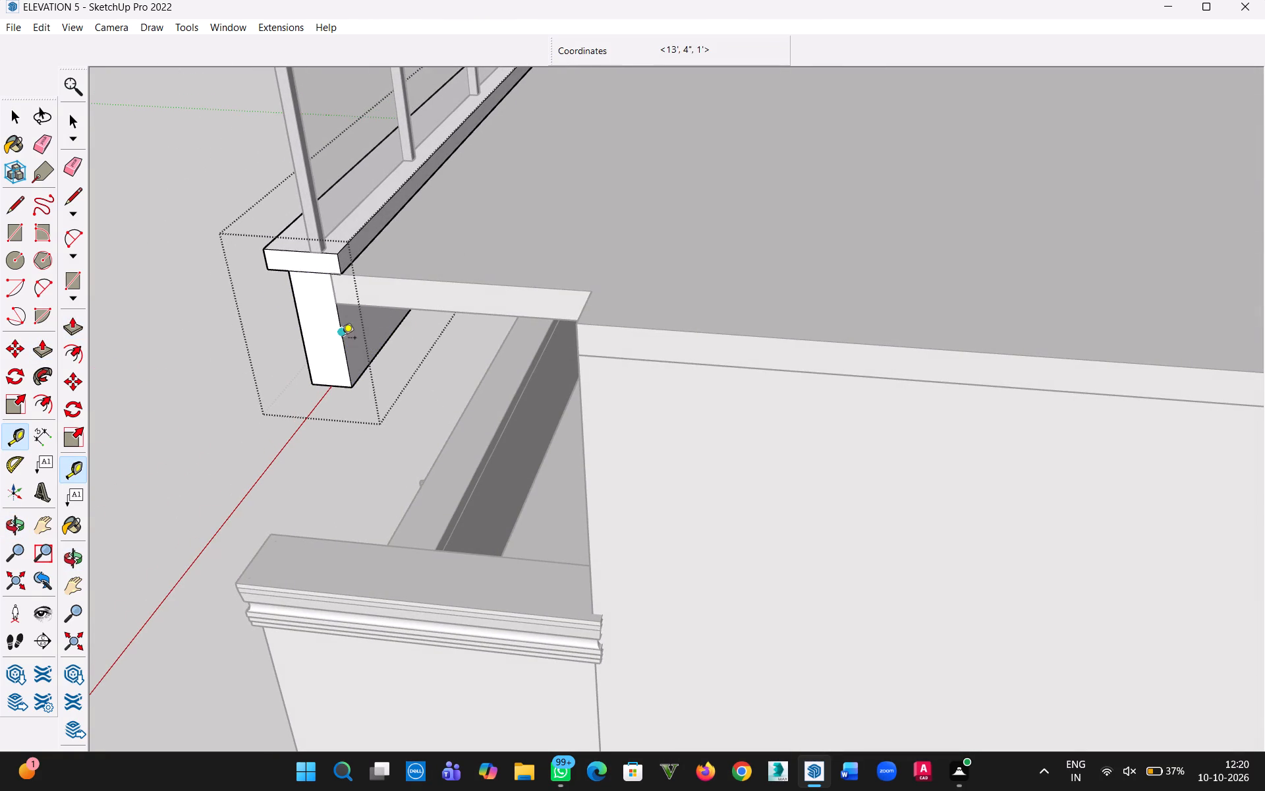
{"action": "left_click", "coordinate": [342, 339]}
{"action": "key", "text": "Escape"}
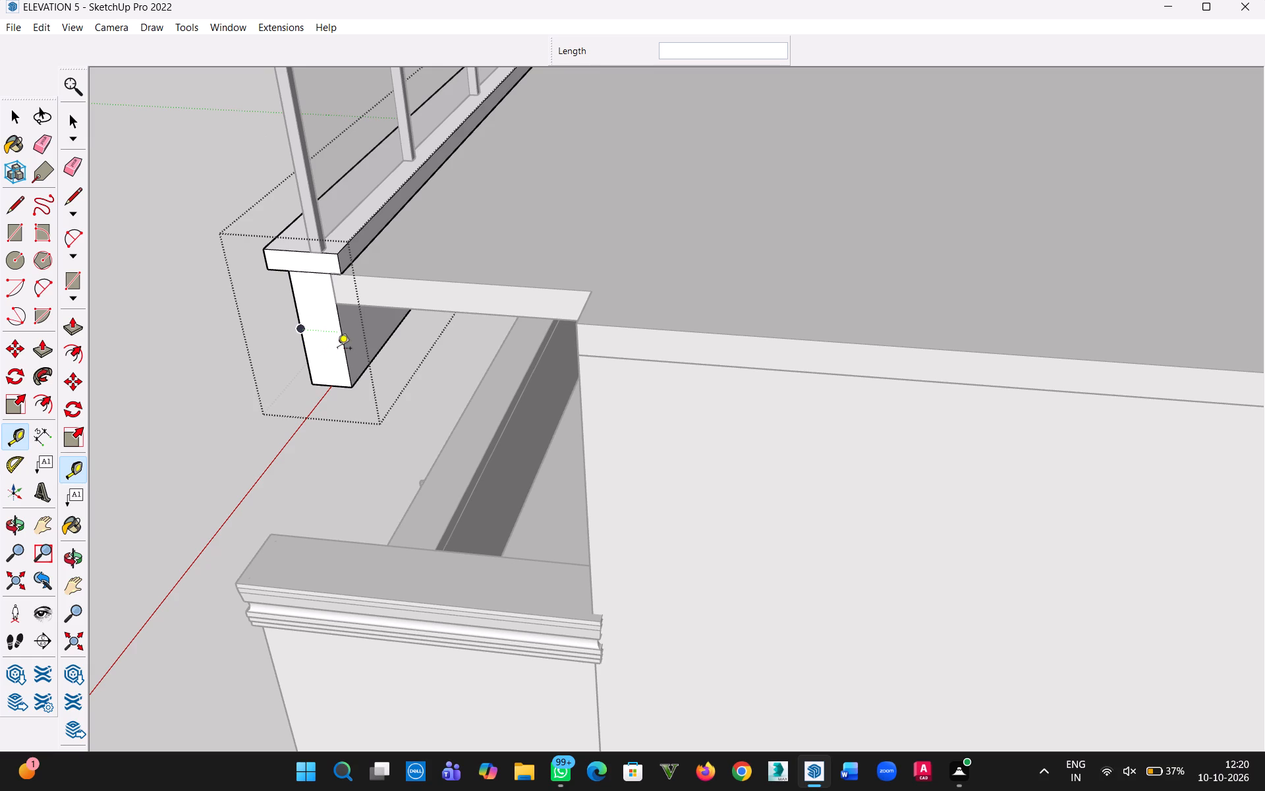
Push/Pull the parapet wall's end face outward 8" and extend the coping's end by the same distance.
{"action": "key", "text": "p"}
{"action": "left_click", "coordinate": [323, 338]}
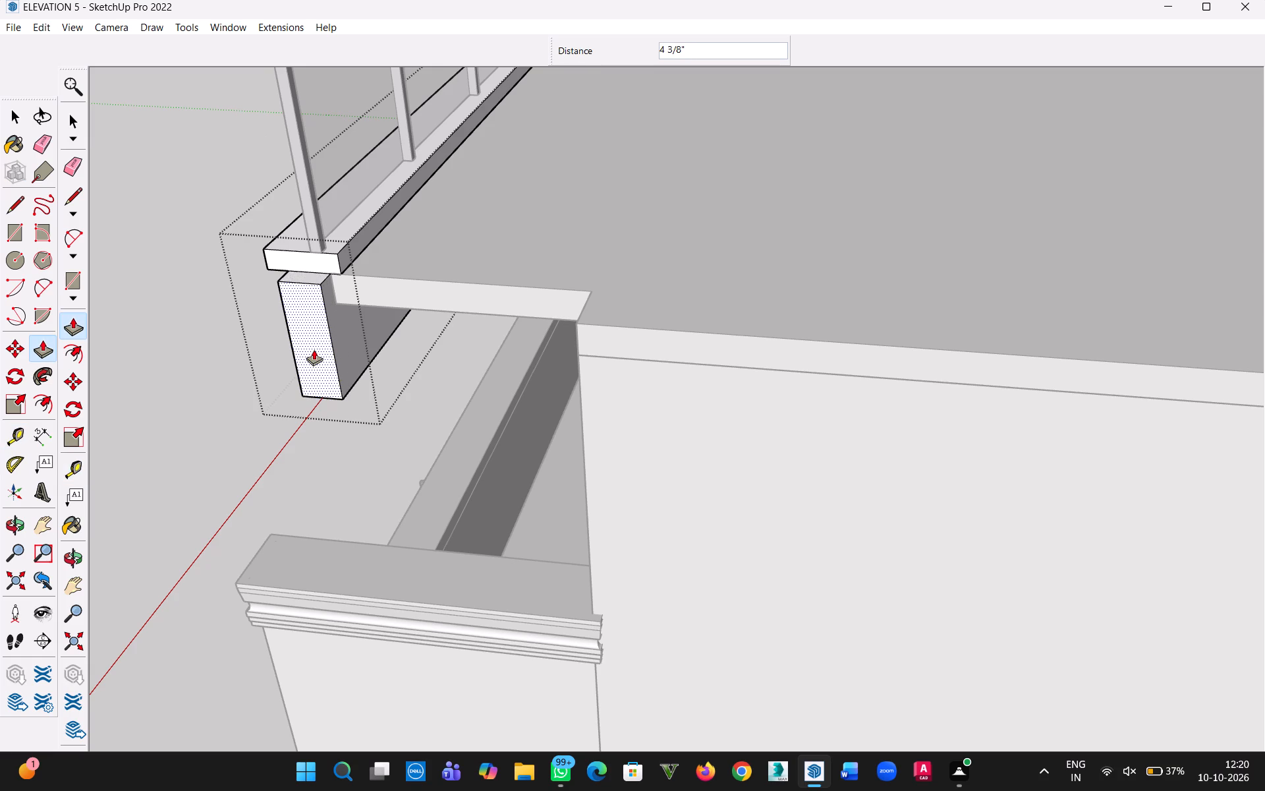
{"action": "key", "text": "8"}
{"action": "key", "text": "shift+quotedbl"}
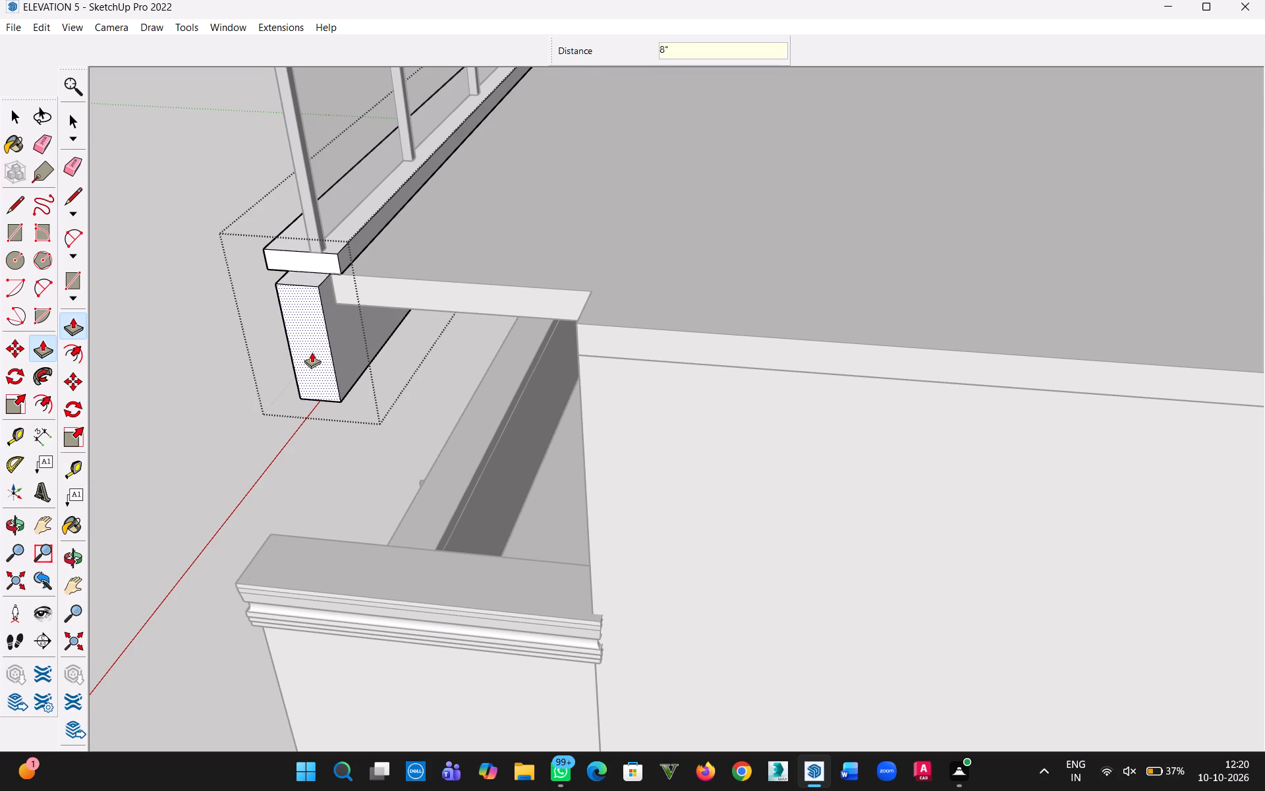
{"action": "key", "text": "Return"}
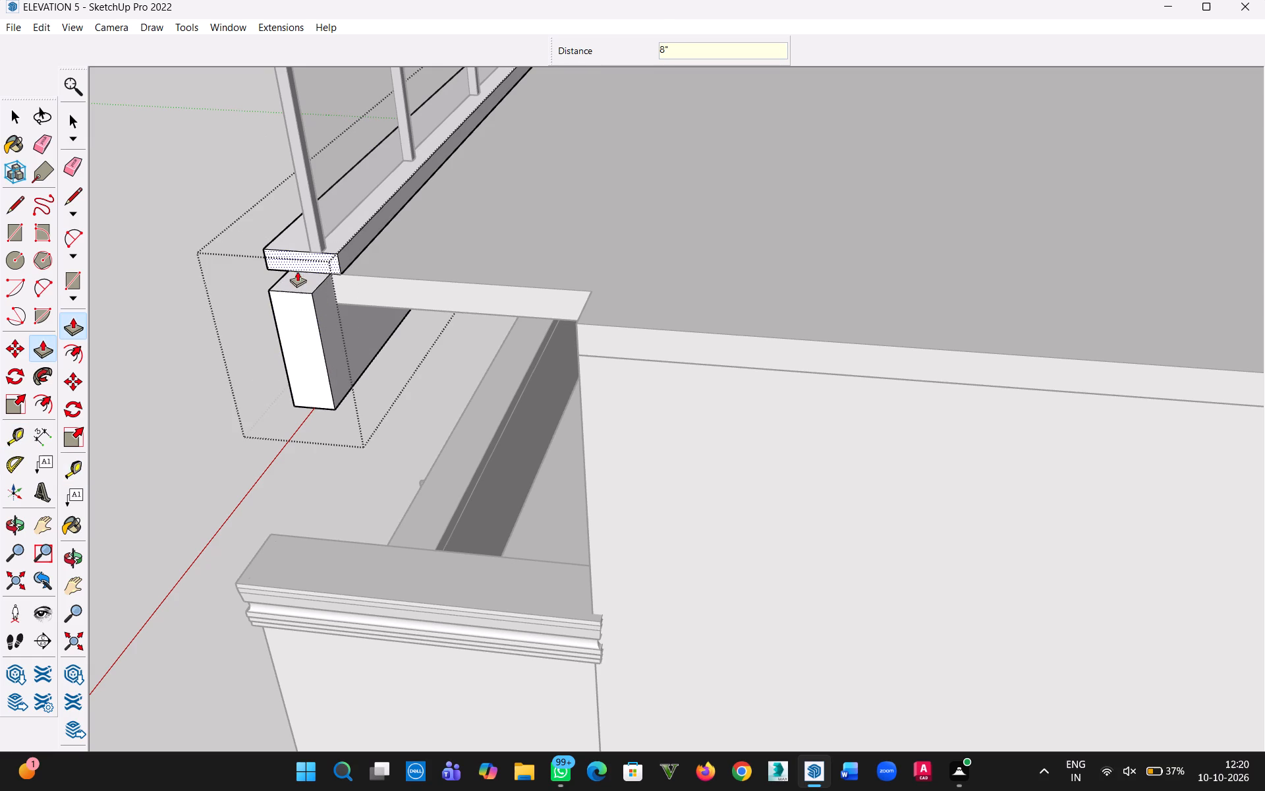
{"action": "scroll", "coordinate": [302, 260], "scroll_direction": "up", "scroll_amount": 4}
{"action": "double_click", "coordinate": [302, 254]}
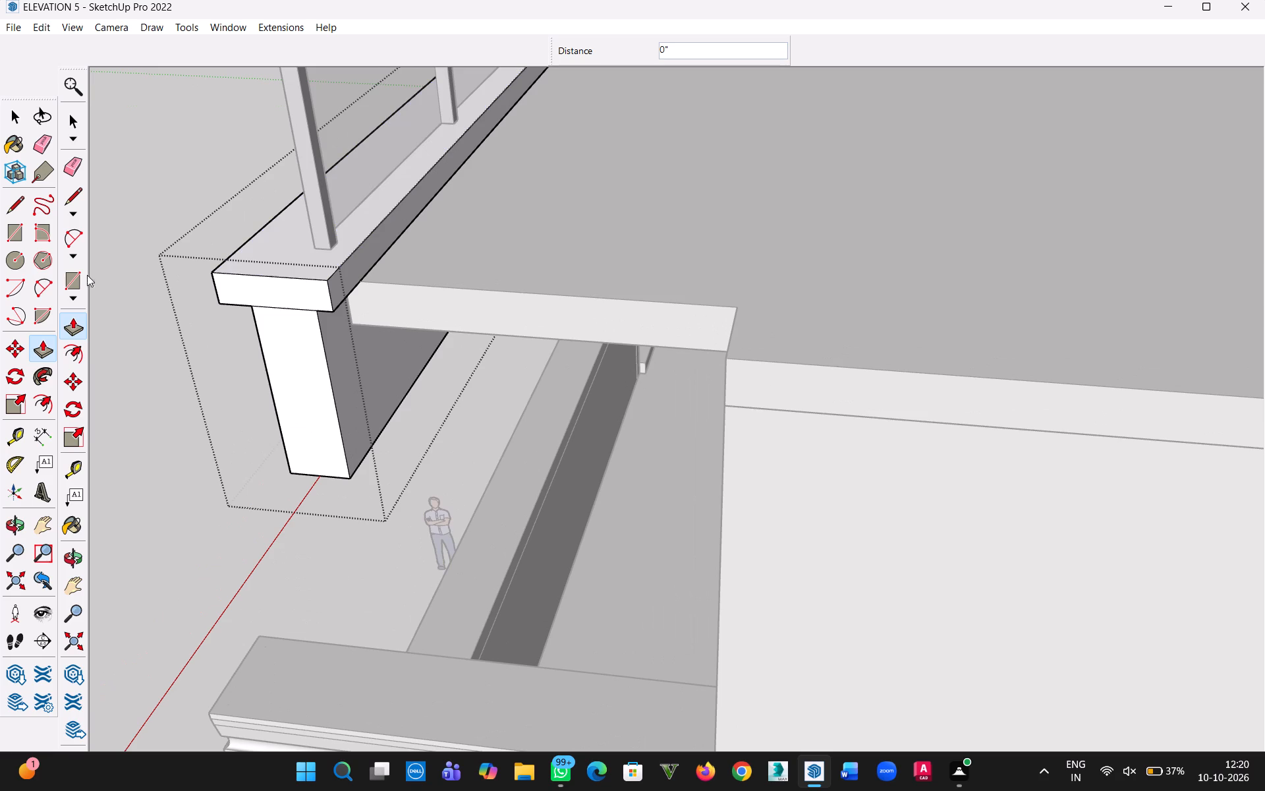
{"action": "left_click", "coordinate": [11, 121]}
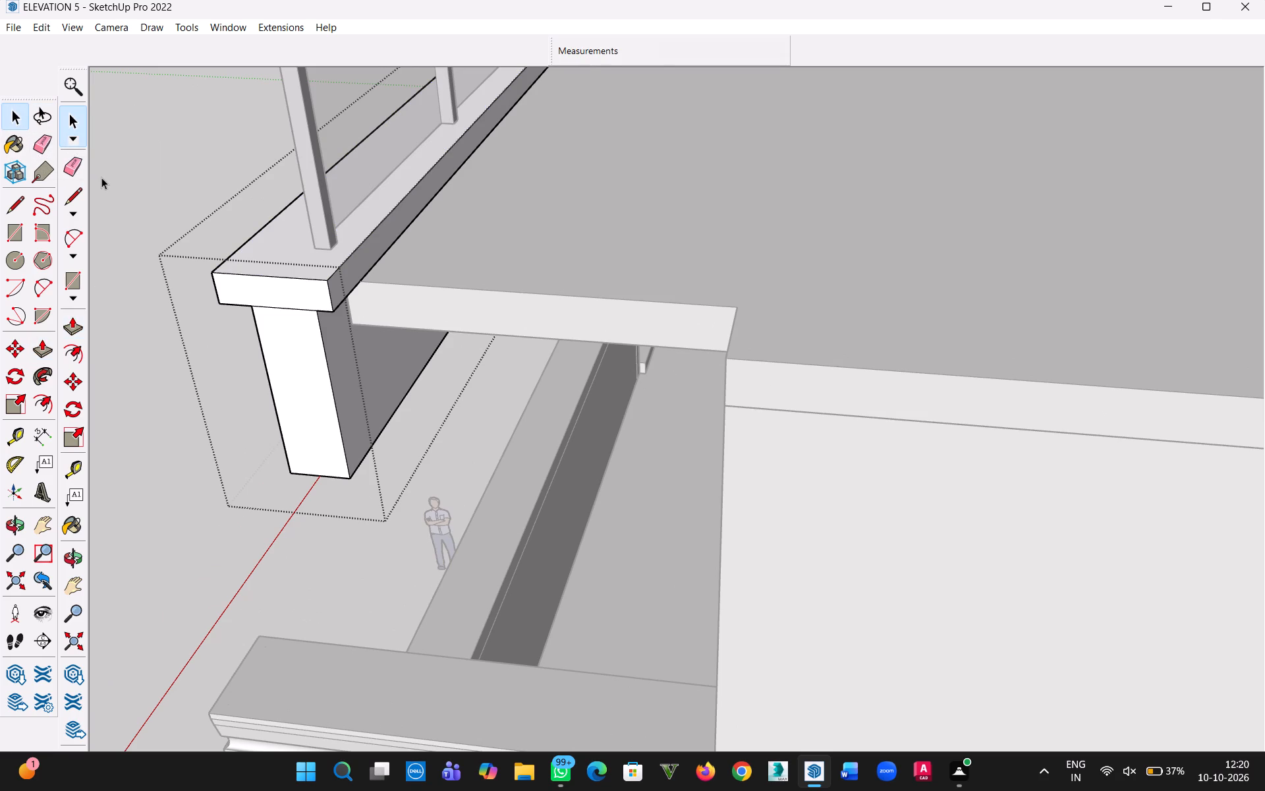
Draw a 2' vertical line down the parapet wall's inner face, from the roof slab's edge corner to the wall's bottom edge.
{"action": "middle_click_drag", "start_coordinate": [179, 117], "coordinate": [170, 166]}
{"action": "middle_click_drag", "start_coordinate": [170, 166], "coordinate": [164, 165]}
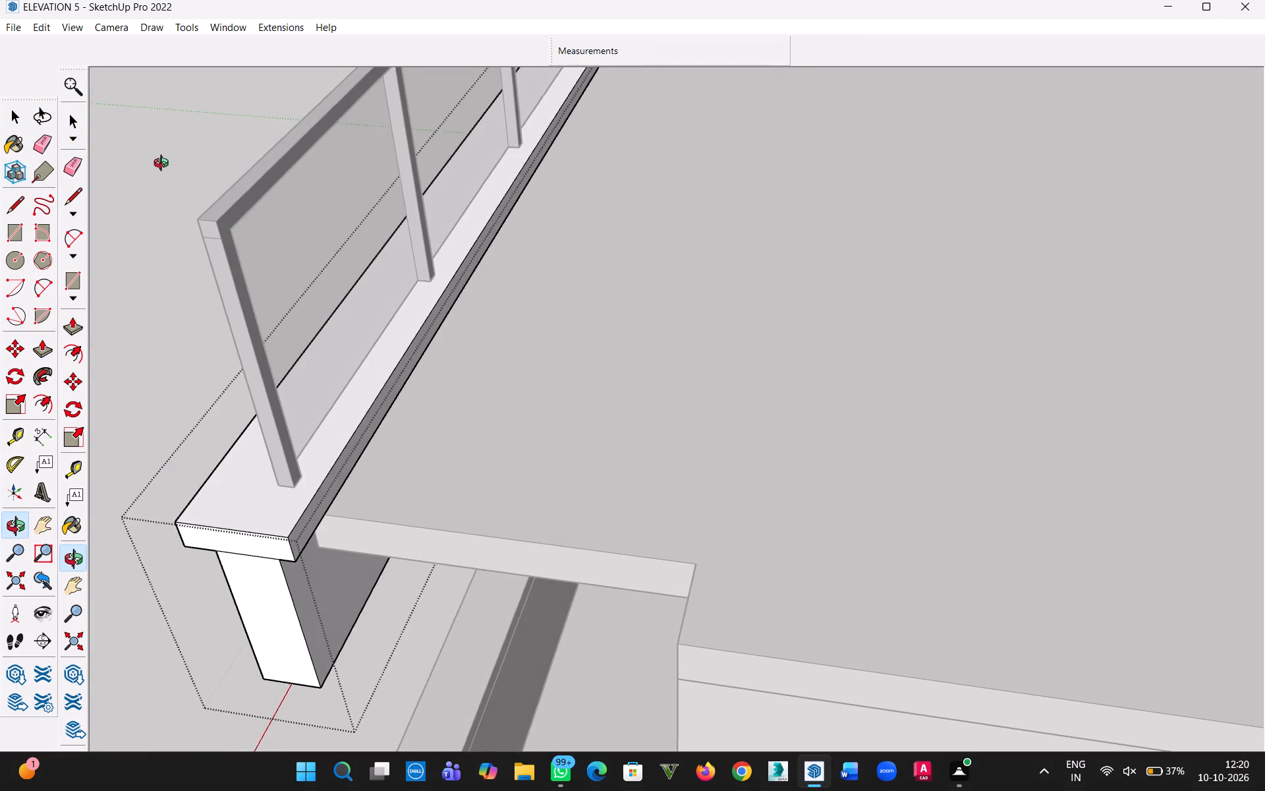
{"action": "middle_click_drag", "start_coordinate": [164, 165], "coordinate": [10, 128]}
{"action": "middle_click_drag", "start_coordinate": [368, 328], "coordinate": [164, 310]}
{"action": "scroll", "coordinate": [275, 323], "scroll_direction": "up", "scroll_amount": 2}
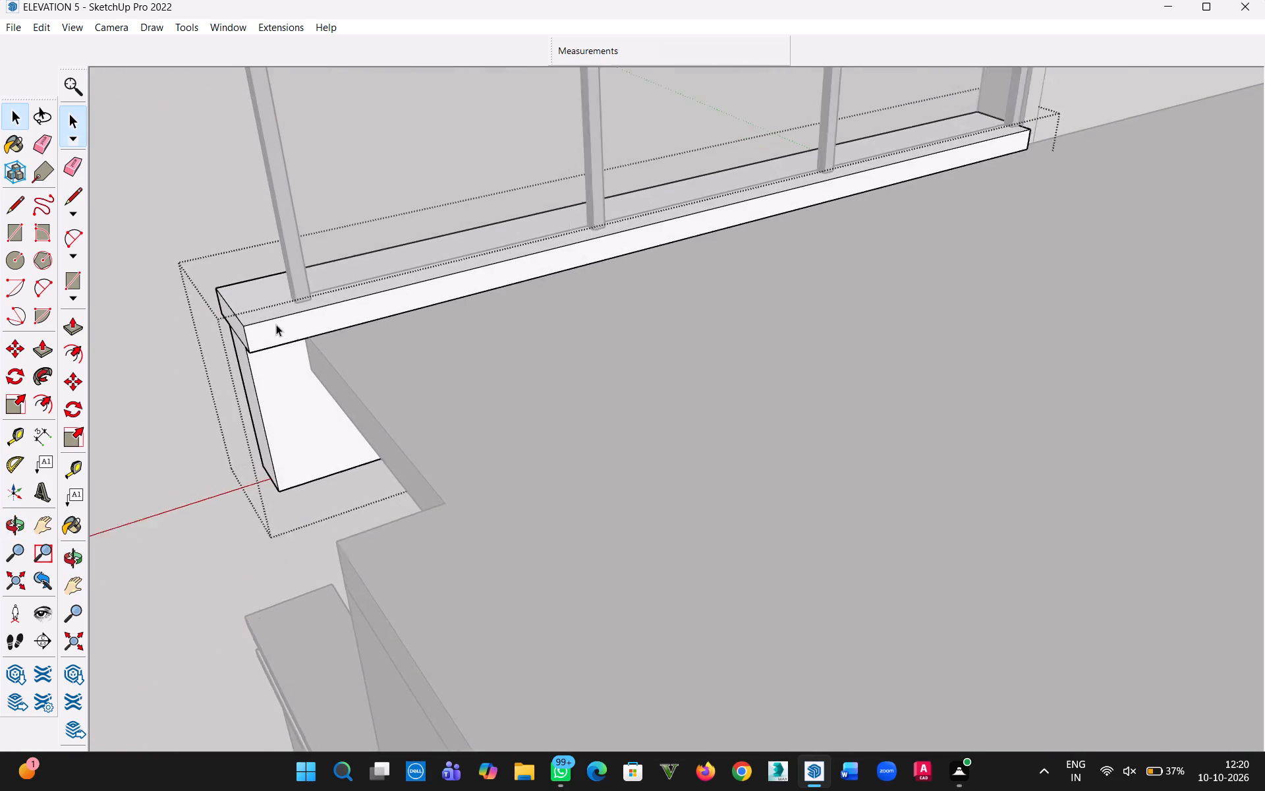
{"action": "scroll", "coordinate": [276, 324], "scroll_direction": "up", "scroll_amount": 2}
{"action": "middle_click_drag", "start_coordinate": [324, 340], "coordinate": [372, 179]}
{"action": "key", "text": "l"}
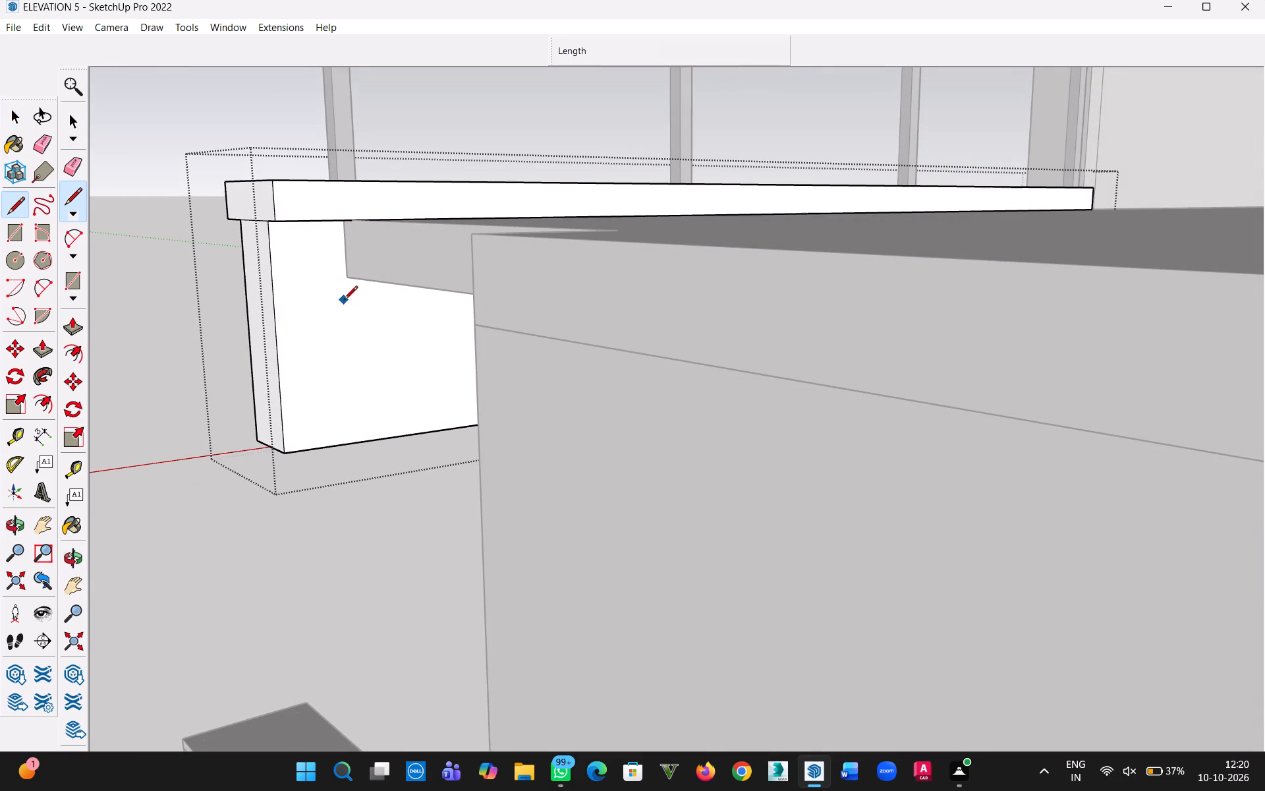
{"action": "middle_click_drag", "start_coordinate": [355, 285], "coordinate": [368, 174]}
{"action": "scroll", "coordinate": [364, 170], "scroll_direction": "up", "scroll_amount": 3}
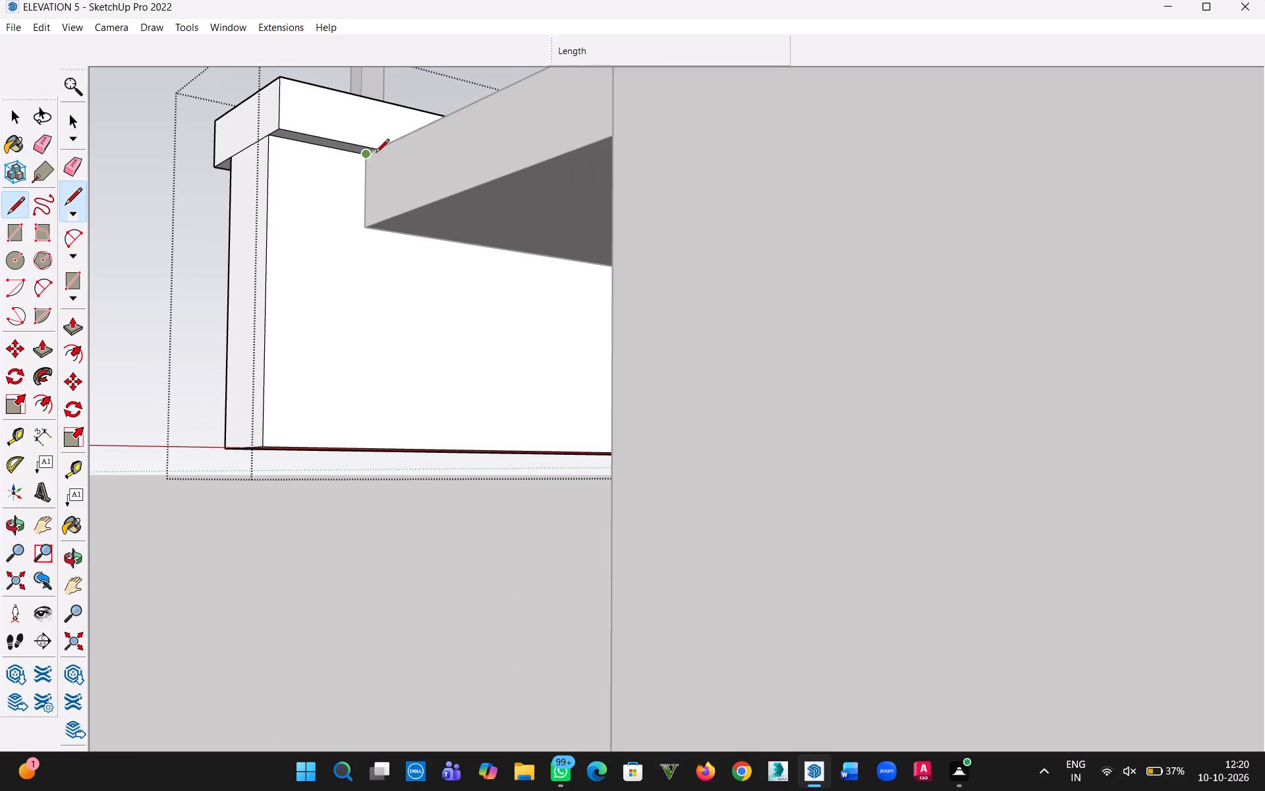
{"action": "left_click", "coordinate": [367, 160]}
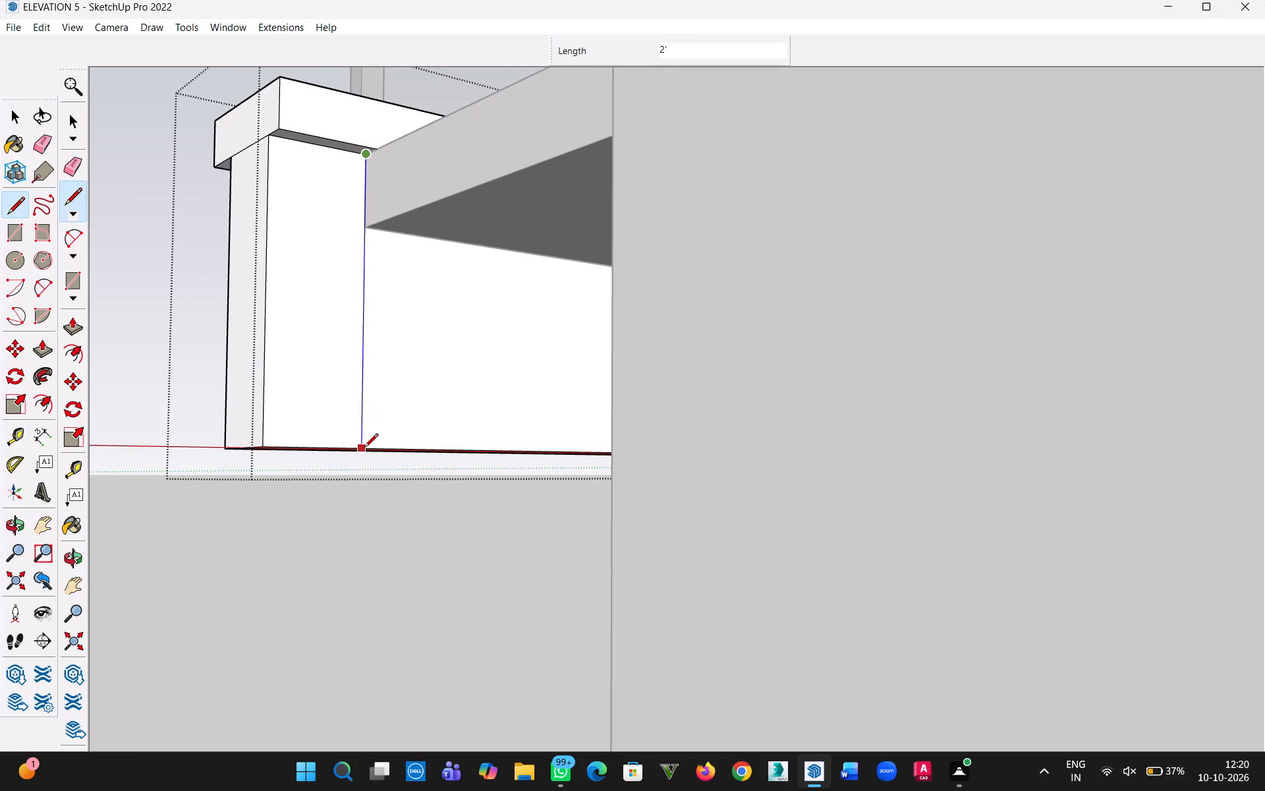
{"action": "left_click", "coordinate": [364, 448]}
{"action": "middle_click_drag", "start_coordinate": [352, 327], "coordinate": [372, 457]}
{"action": "key", "text": "p"}
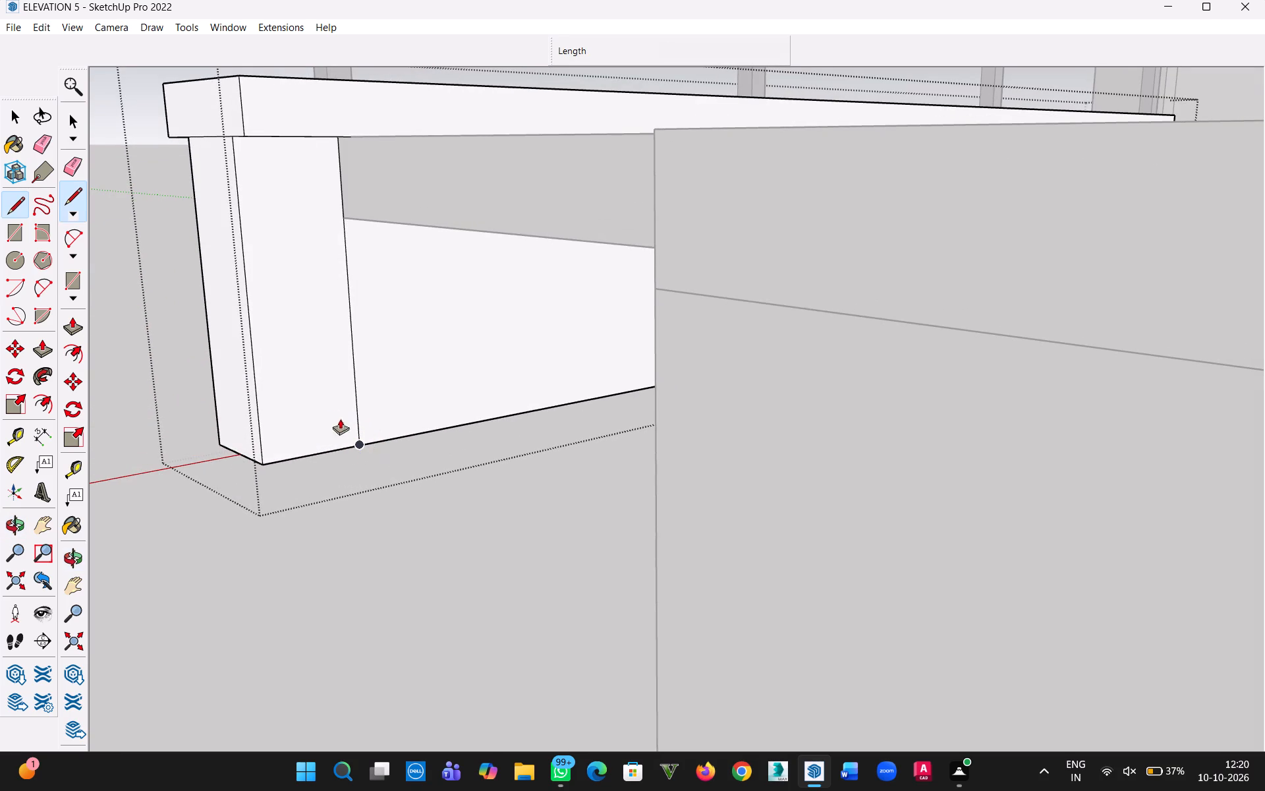
{"action": "key", "text": "Escape"}
Draw a 4" vertical line across the coping's inner face, in line with the dividing line on the wall below.
{"action": "key", "text": "l"}
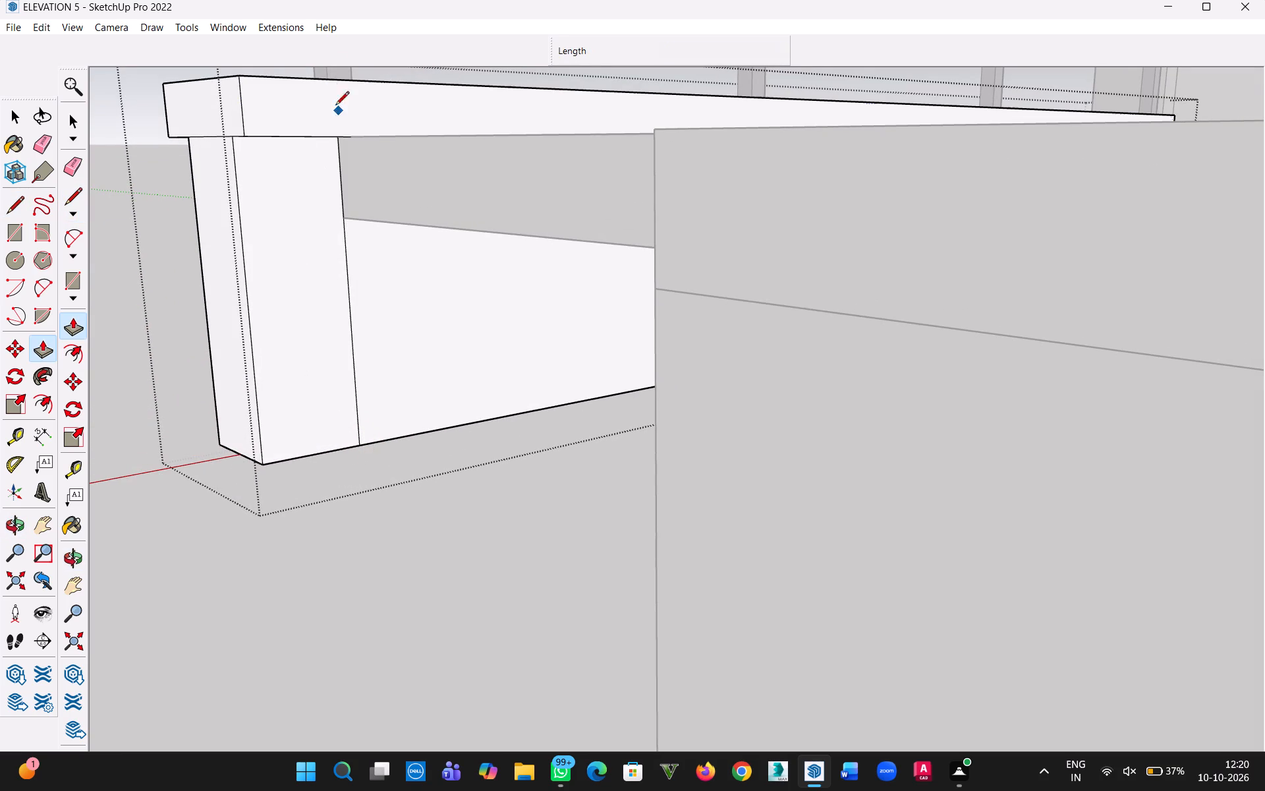
{"action": "middle_click_drag", "start_coordinate": [382, 144], "coordinate": [285, 237]}
{"action": "key", "text": "h"}
{"action": "left_click_drag", "start_coordinate": [393, 151], "coordinate": [458, 409]}
{"action": "key", "text": "Escape"}
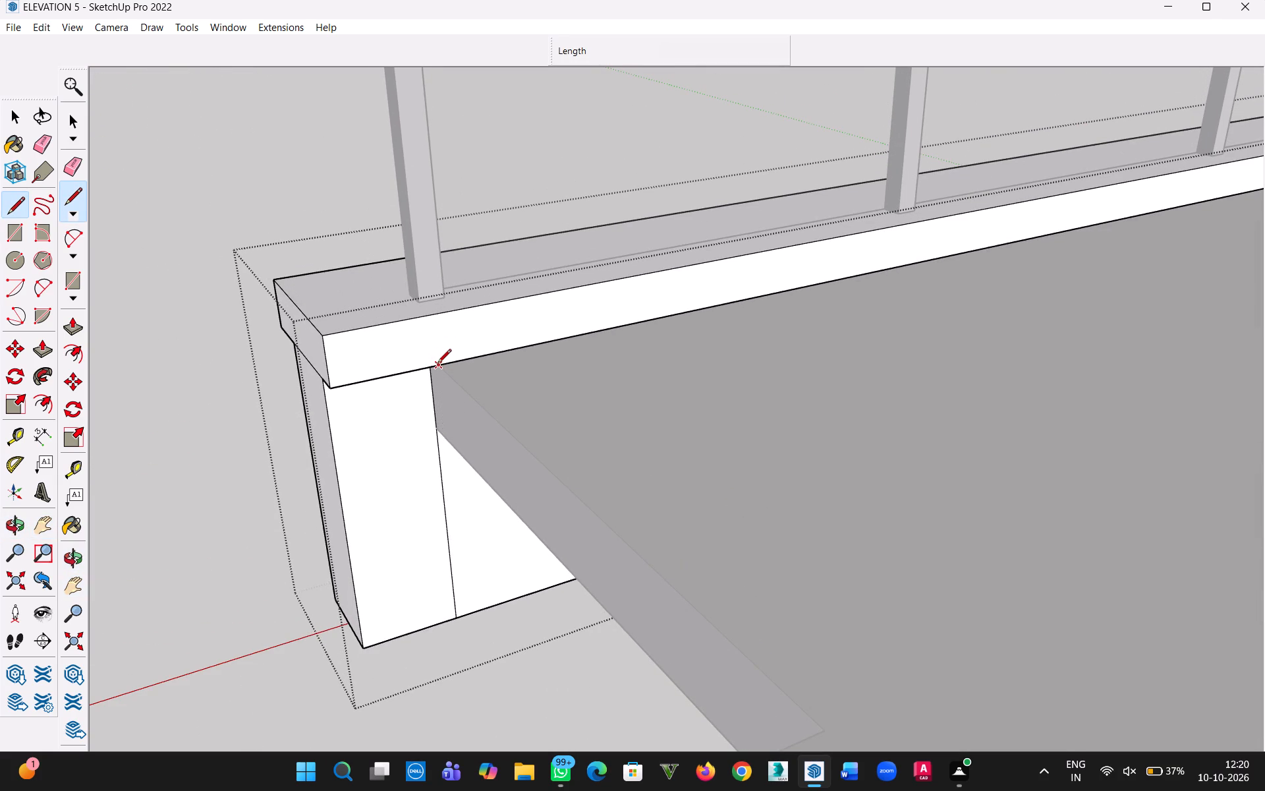
{"action": "left_click", "coordinate": [437, 364]}
{"action": "key", "text": "Escape"}
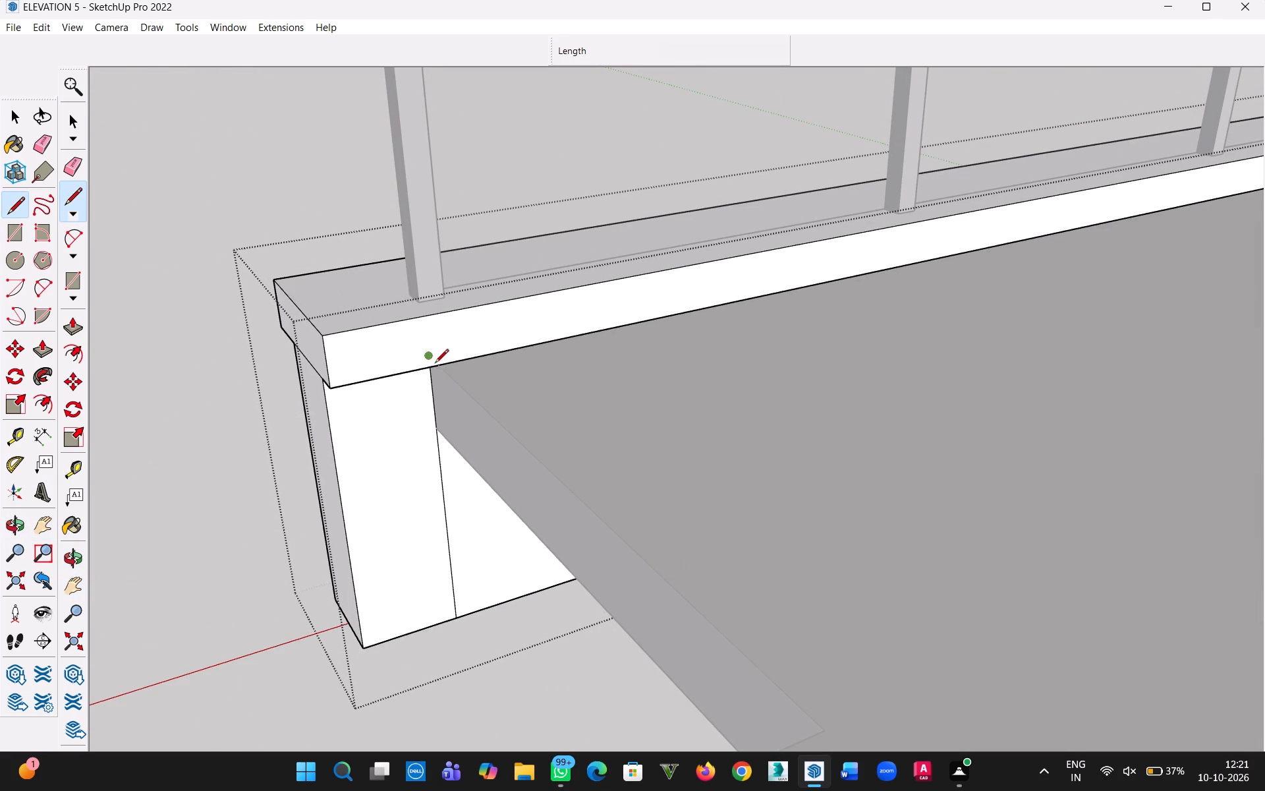
{"action": "left_click", "coordinate": [435, 366]}
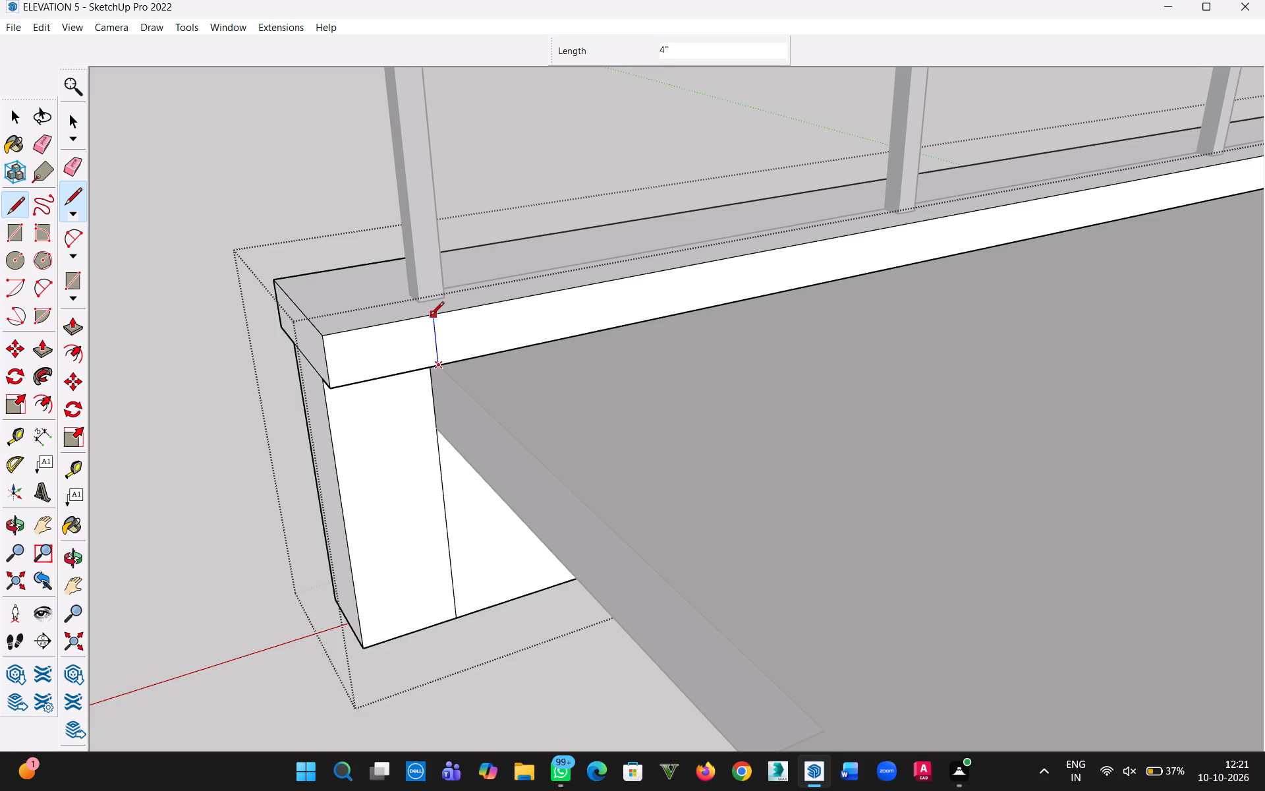
{"action": "left_click", "coordinate": [428, 308]}
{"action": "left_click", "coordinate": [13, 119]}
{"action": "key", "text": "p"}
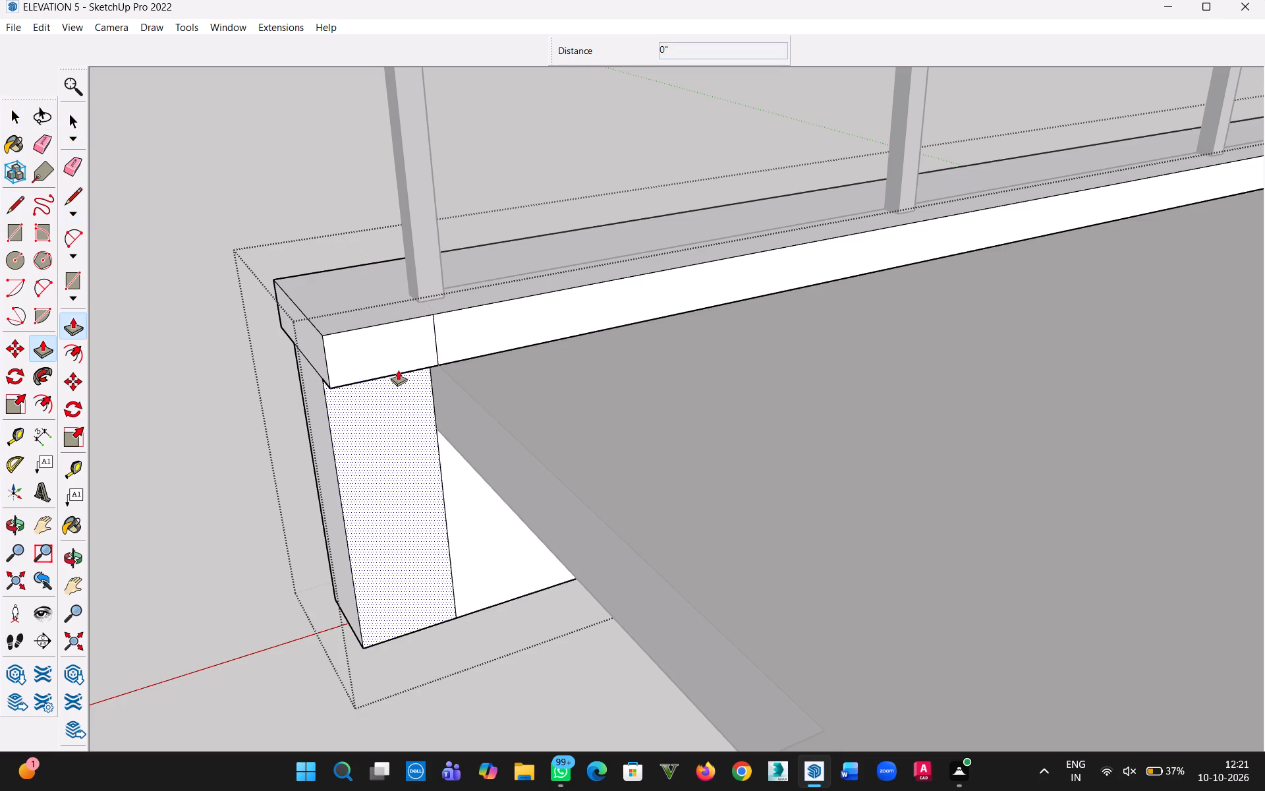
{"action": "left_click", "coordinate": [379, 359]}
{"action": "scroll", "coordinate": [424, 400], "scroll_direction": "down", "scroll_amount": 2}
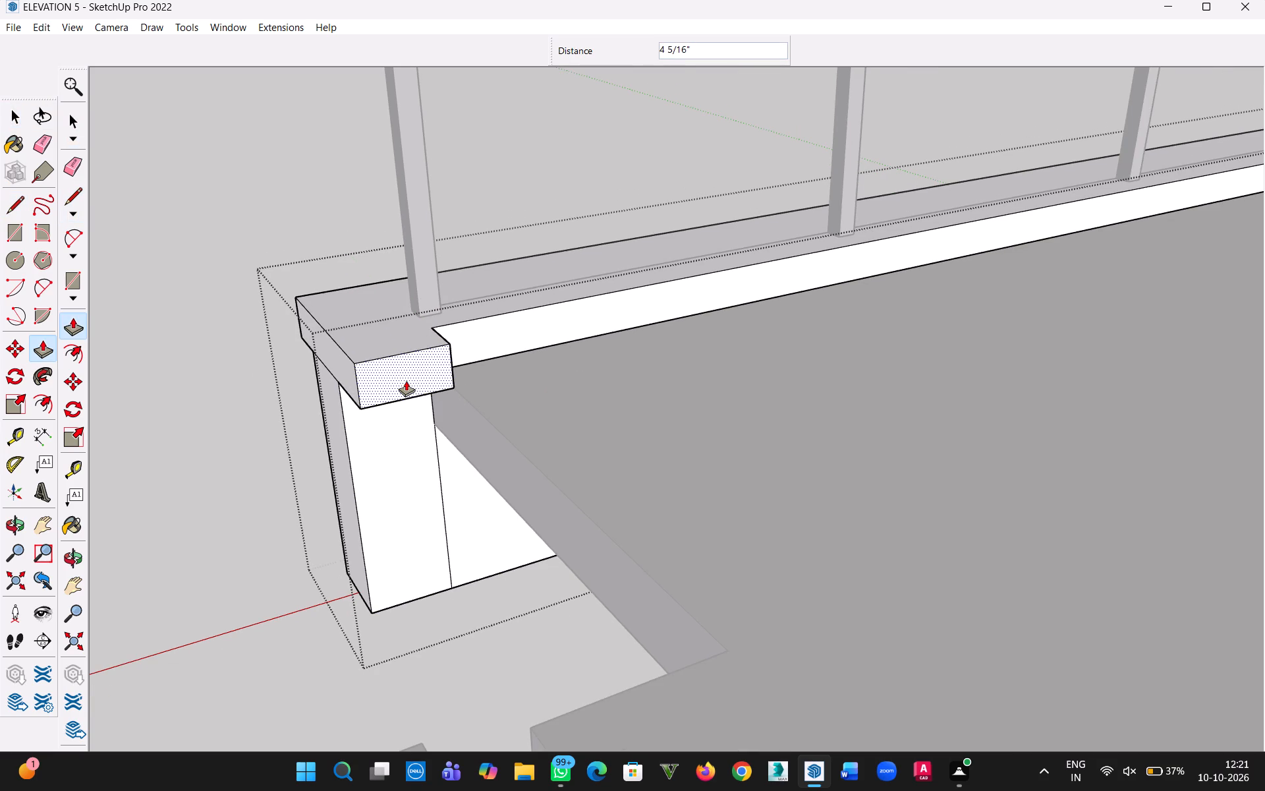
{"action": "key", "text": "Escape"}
Push/Pull the marked end strip of the parapet wall's inner face about 2", and a further 3' 10" to the building's side wall.
{"action": "left_click", "coordinate": [405, 434]}
{"action": "scroll", "coordinate": [449, 478], "scroll_direction": "down", "scroll_amount": 2}
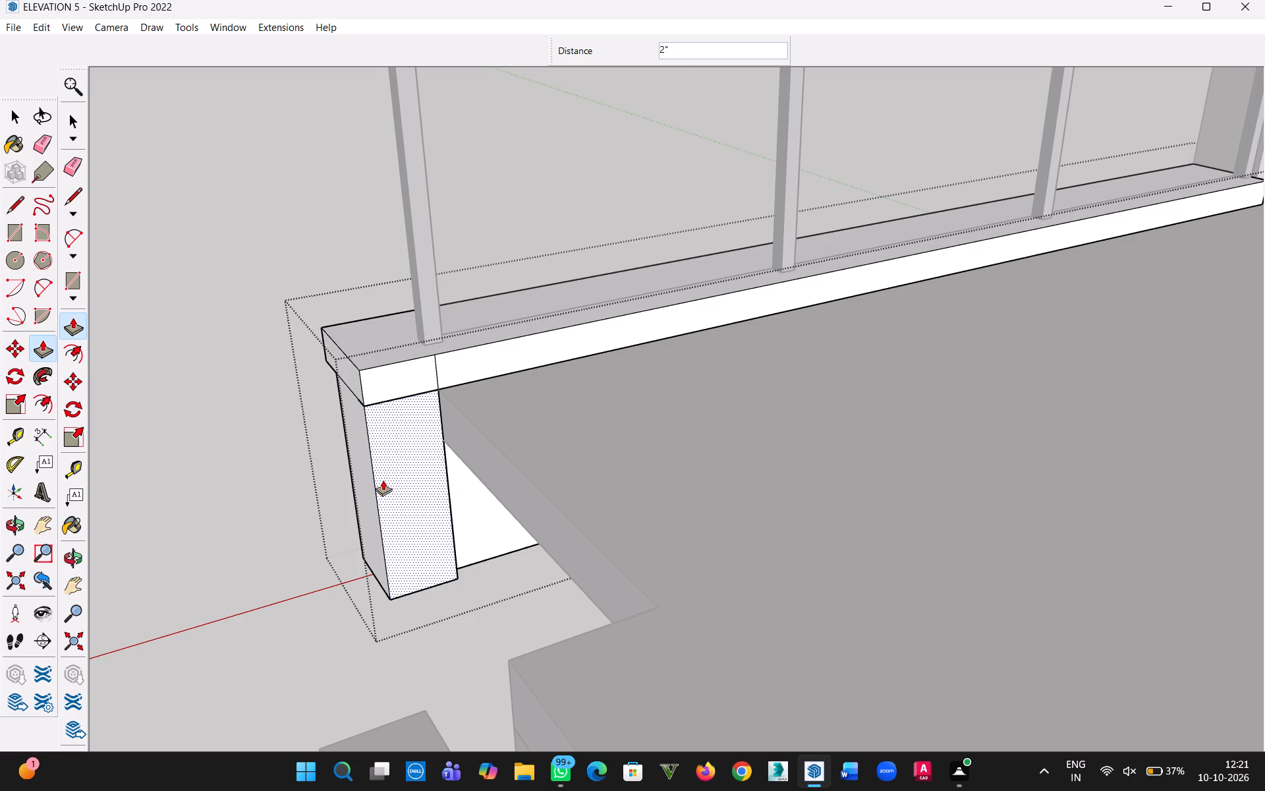
{"action": "left_click", "coordinate": [443, 510]}
{"action": "left_click", "coordinate": [398, 468]}
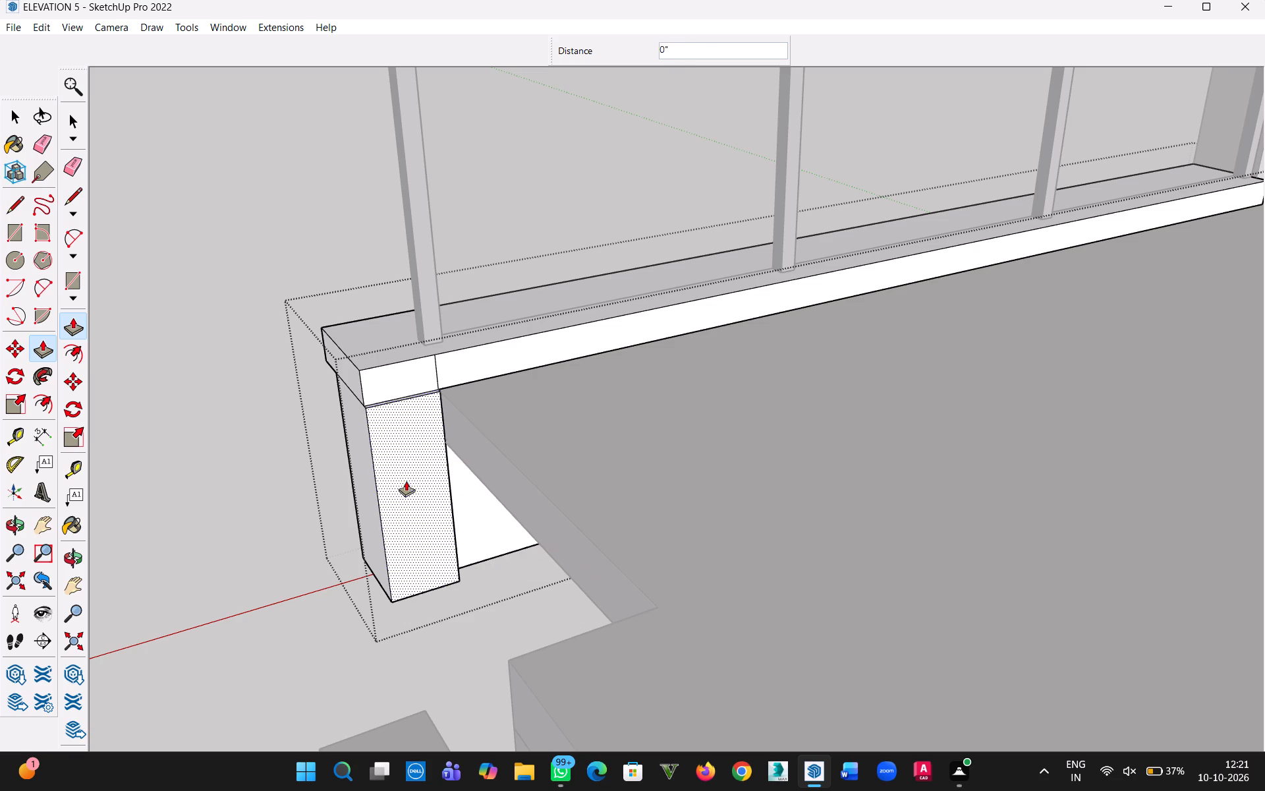
{"action": "middle_click_drag", "start_coordinate": [487, 569], "coordinate": [872, 471]}
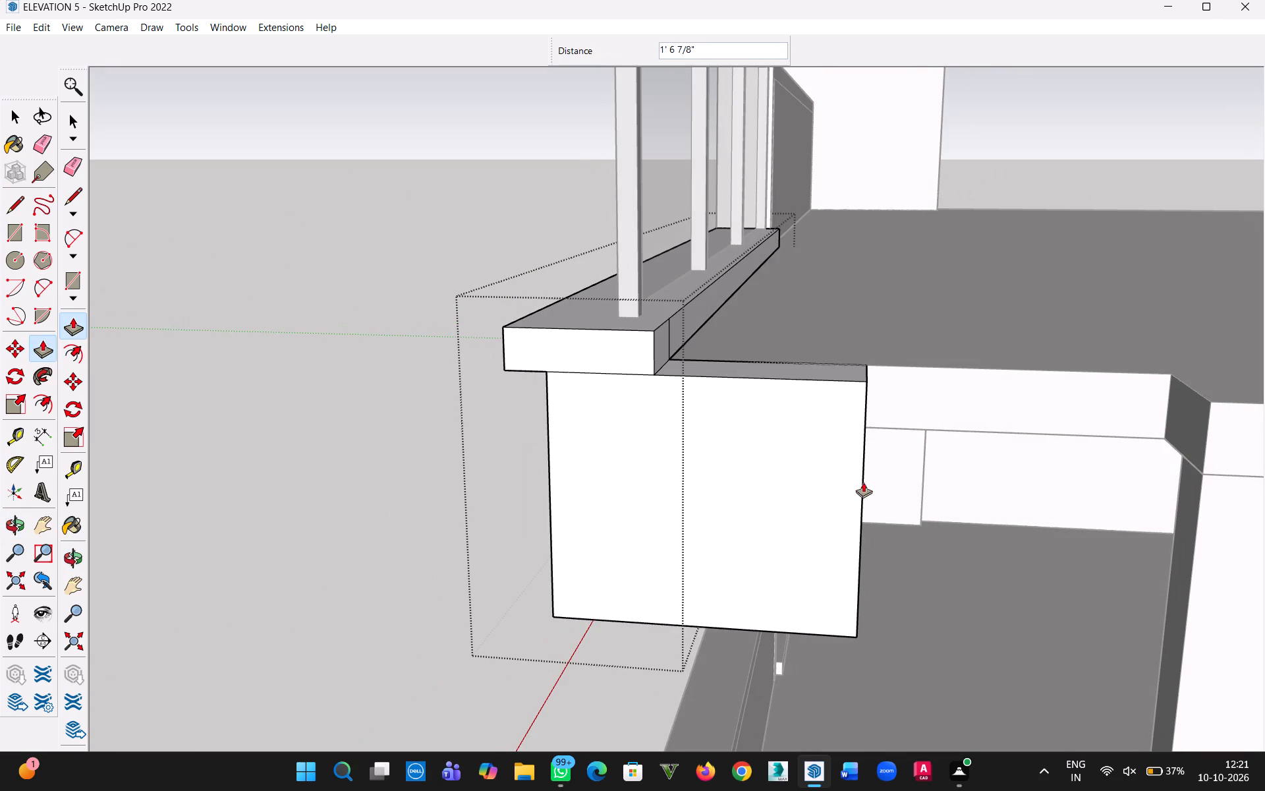
{"action": "key", "text": "h"}
{"action": "left_click_drag", "start_coordinate": [859, 484], "coordinate": [637, 485]}
{"action": "middle_click_drag", "start_coordinate": [642, 483], "coordinate": [826, 483]}
{"action": "scroll", "coordinate": [582, 515], "scroll_direction": "down", "scroll_amount": 6}
{"action": "middle_click_drag", "start_coordinate": [501, 534], "coordinate": [569, 521]}
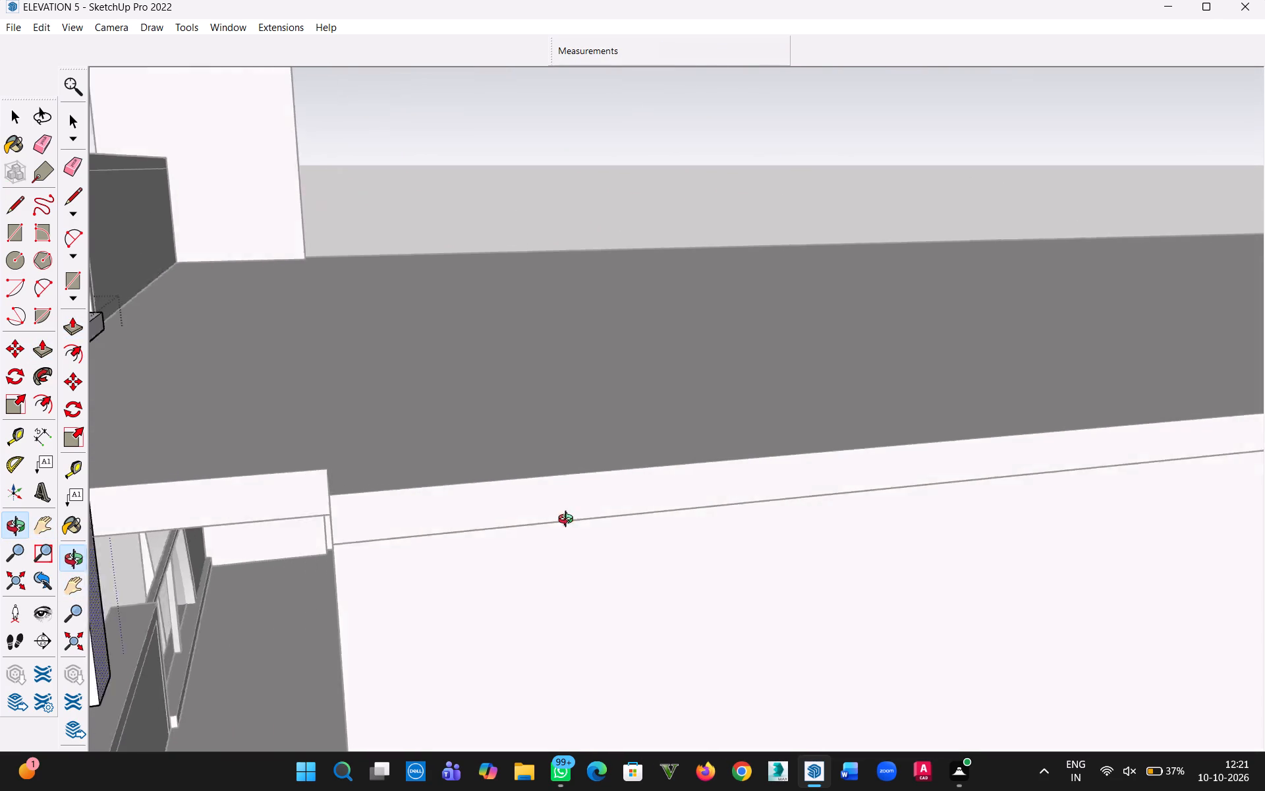
{"action": "middle_click_drag", "start_coordinate": [569, 521], "coordinate": [648, 515]}
{"action": "key", "text": "Escape"}
{"action": "left_click", "coordinate": [583, 484]}
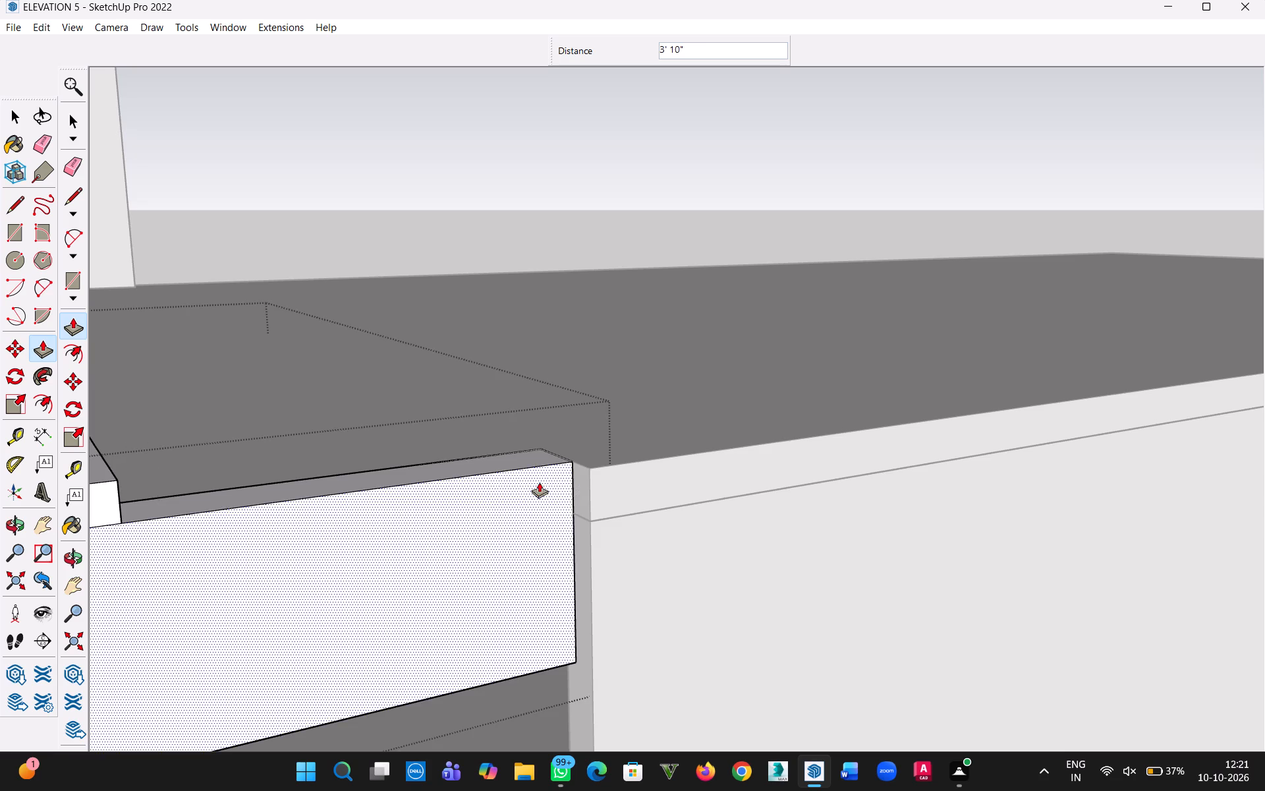
Push/Pull the coping's marked end strip by the same 3' 10" over the side parapet wall and close the parapet group.
{"action": "scroll", "coordinate": [467, 447], "scroll_direction": "down", "scroll_amount": 2}
{"action": "scroll", "coordinate": [575, 442], "scroll_direction": "down", "scroll_amount": 4}
{"action": "middle_click_drag", "start_coordinate": [547, 455], "coordinate": [292, 494]}
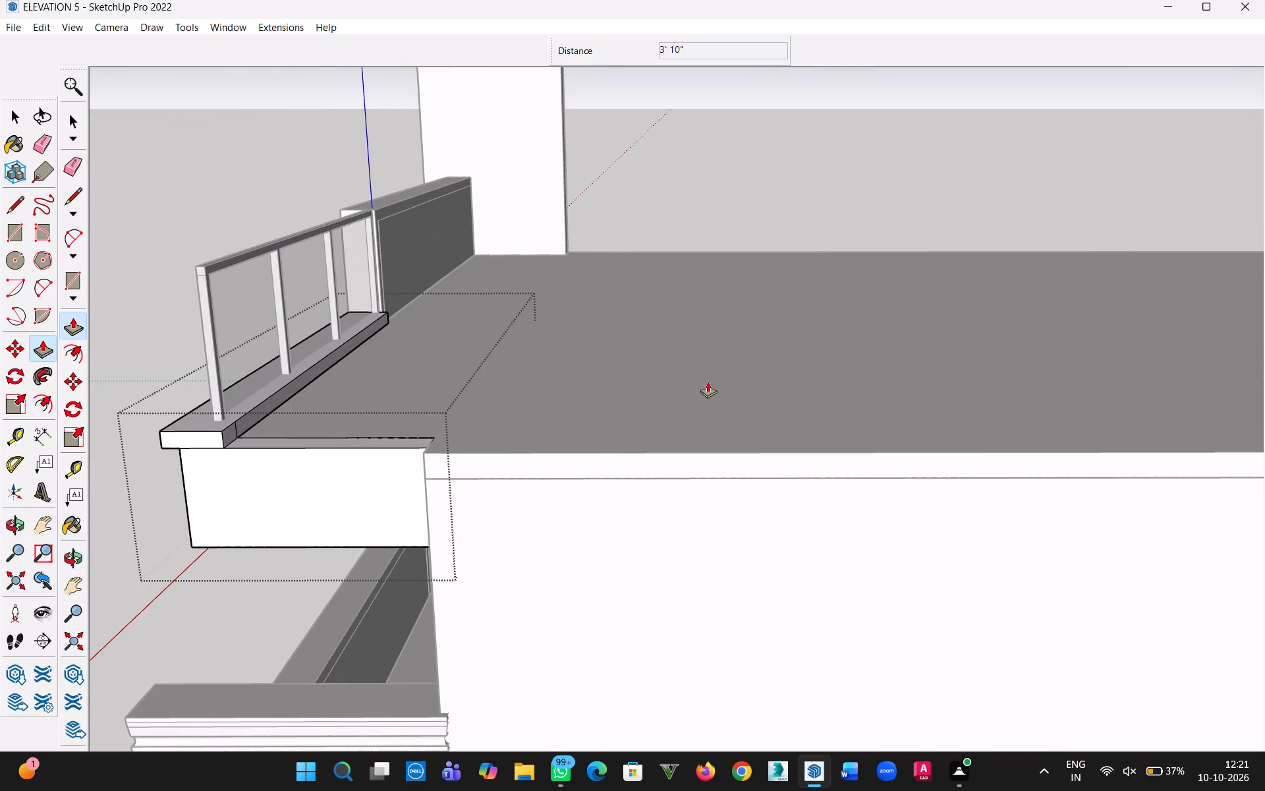
{"action": "scroll", "coordinate": [569, 397], "scroll_direction": "up", "scroll_amount": 3}
{"action": "scroll", "coordinate": [188, 500], "scroll_direction": "up", "scroll_amount": 3}
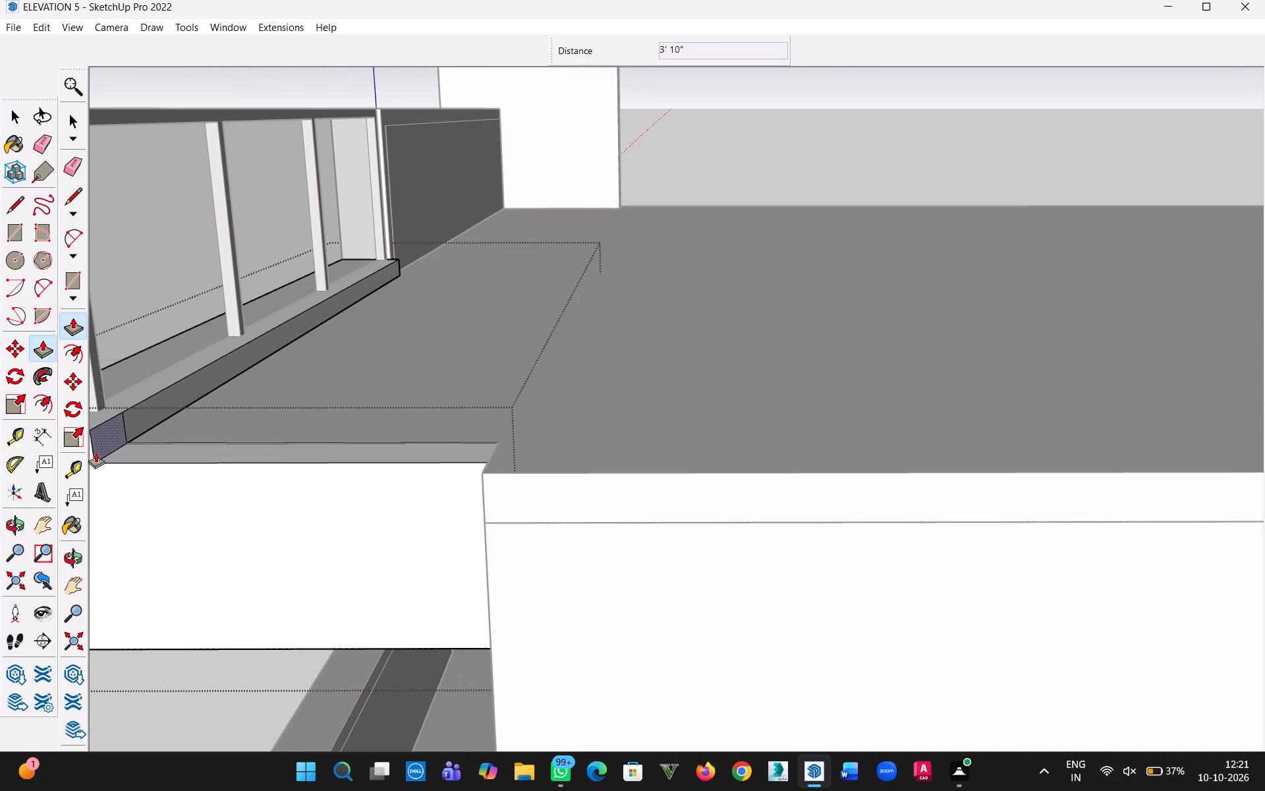
{"action": "double_click", "coordinate": [109, 438]}
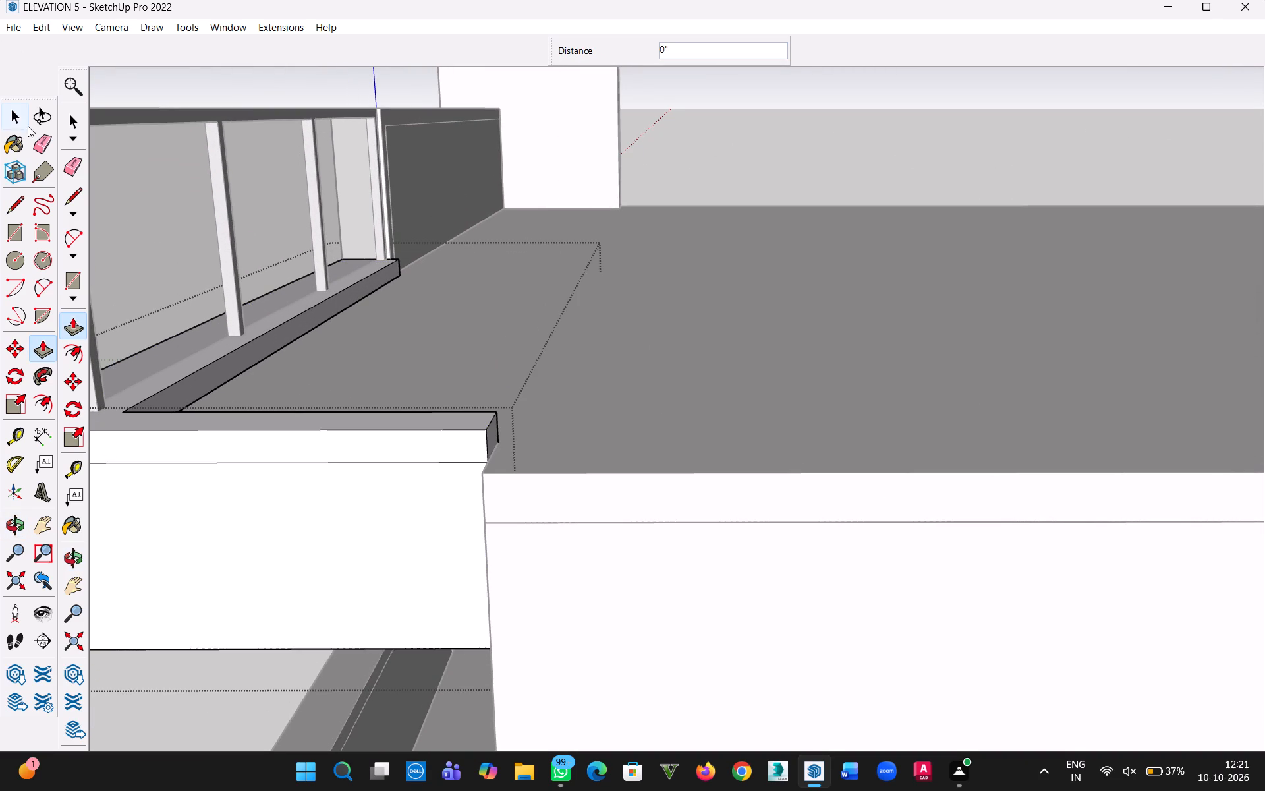
{"action": "left_click", "coordinate": [13, 121]}
{"action": "left_click", "coordinate": [656, 310]}
Examine the side return of the top parapet from around the building corner, along with the loose glass railing copy.
{"action": "scroll", "coordinate": [418, 330], "scroll_direction": "down", "scroll_amount": 10}
{"action": "middle_click_drag", "start_coordinate": [405, 359], "coordinate": [486, 356]}
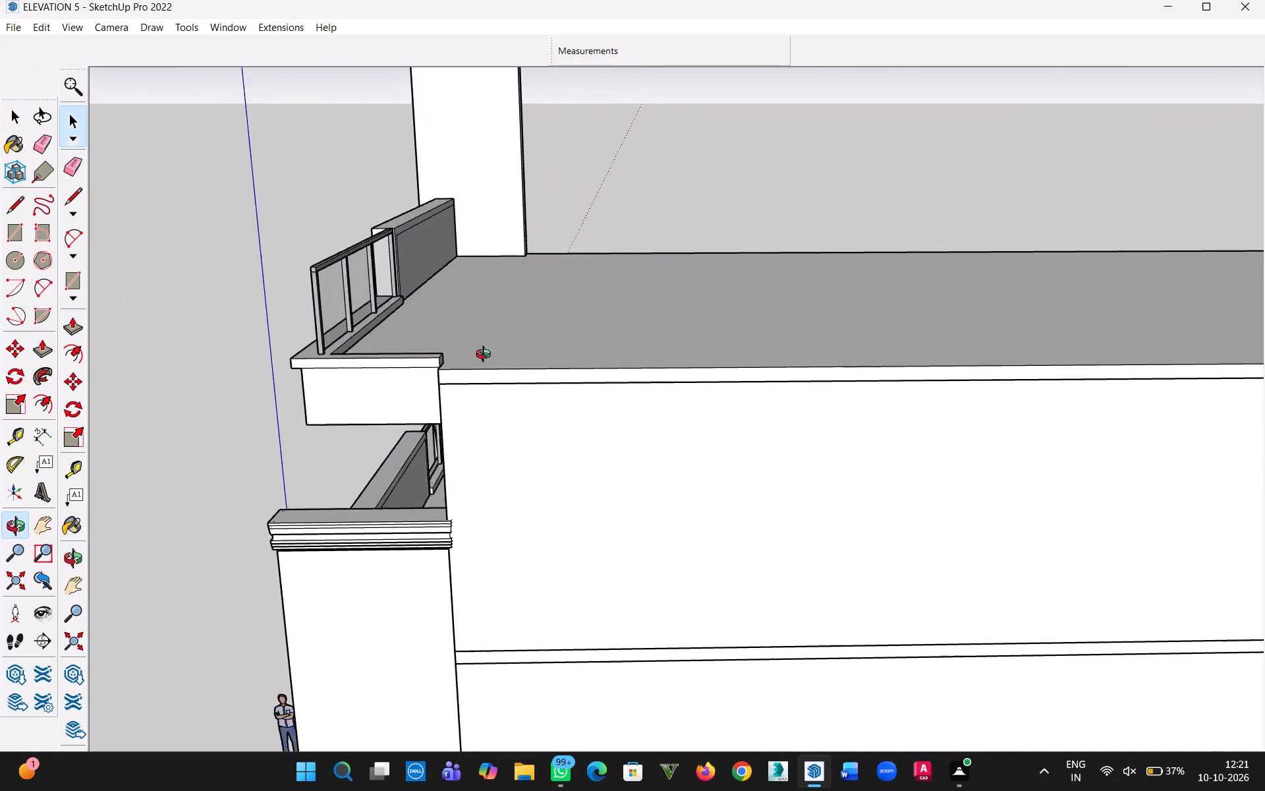
{"action": "middle_click_drag", "start_coordinate": [486, 356], "coordinate": [737, 325]}
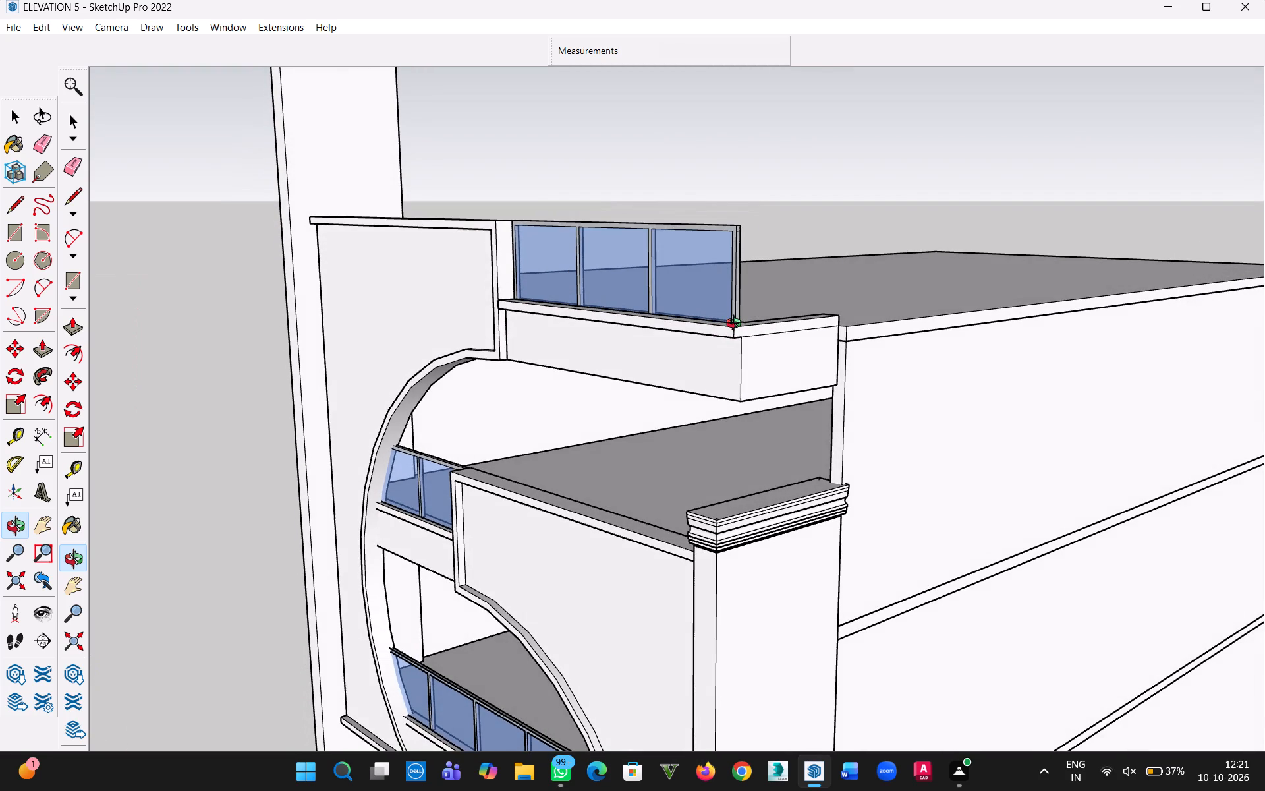
{"action": "middle_click_drag", "start_coordinate": [737, 325], "coordinate": [666, 386]}
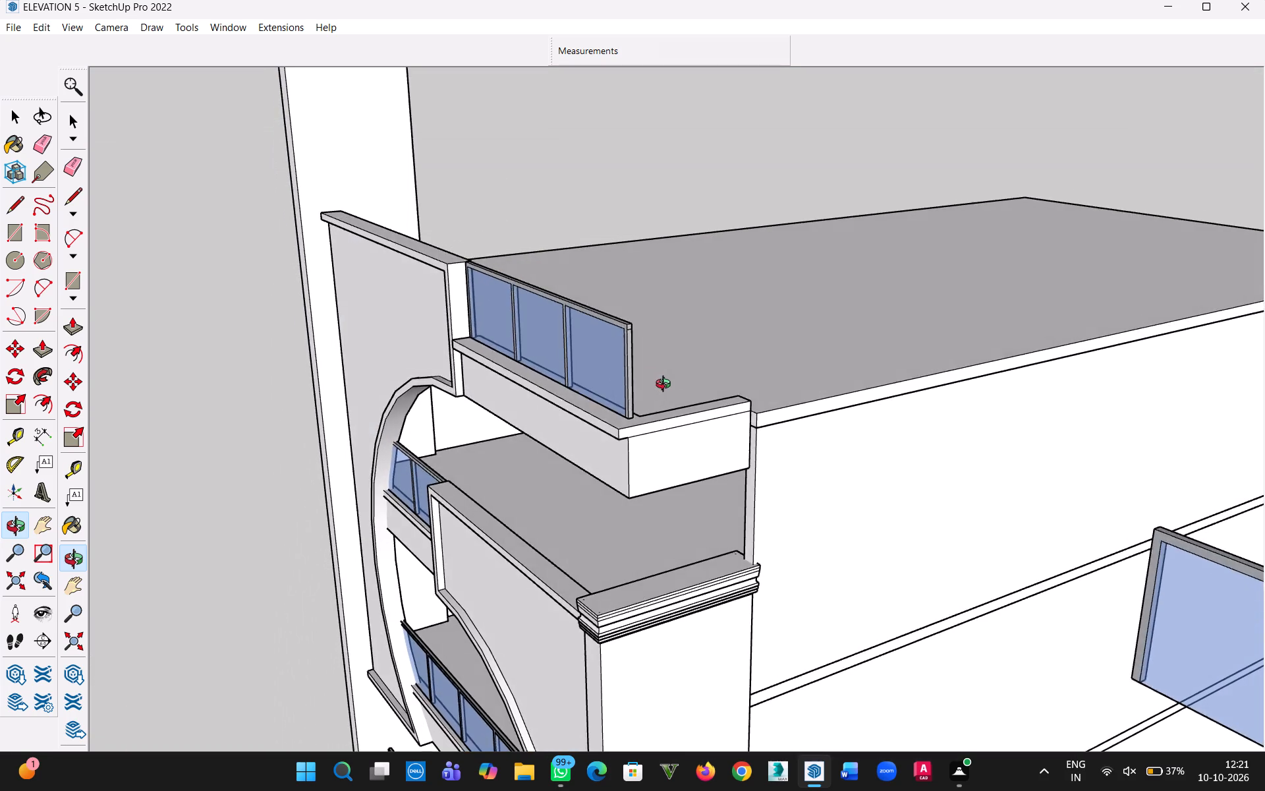
{"action": "middle_click_drag", "start_coordinate": [666, 386], "coordinate": [626, 332]}
{"action": "scroll", "coordinate": [629, 333], "scroll_direction": "down", "scroll_amount": 9}
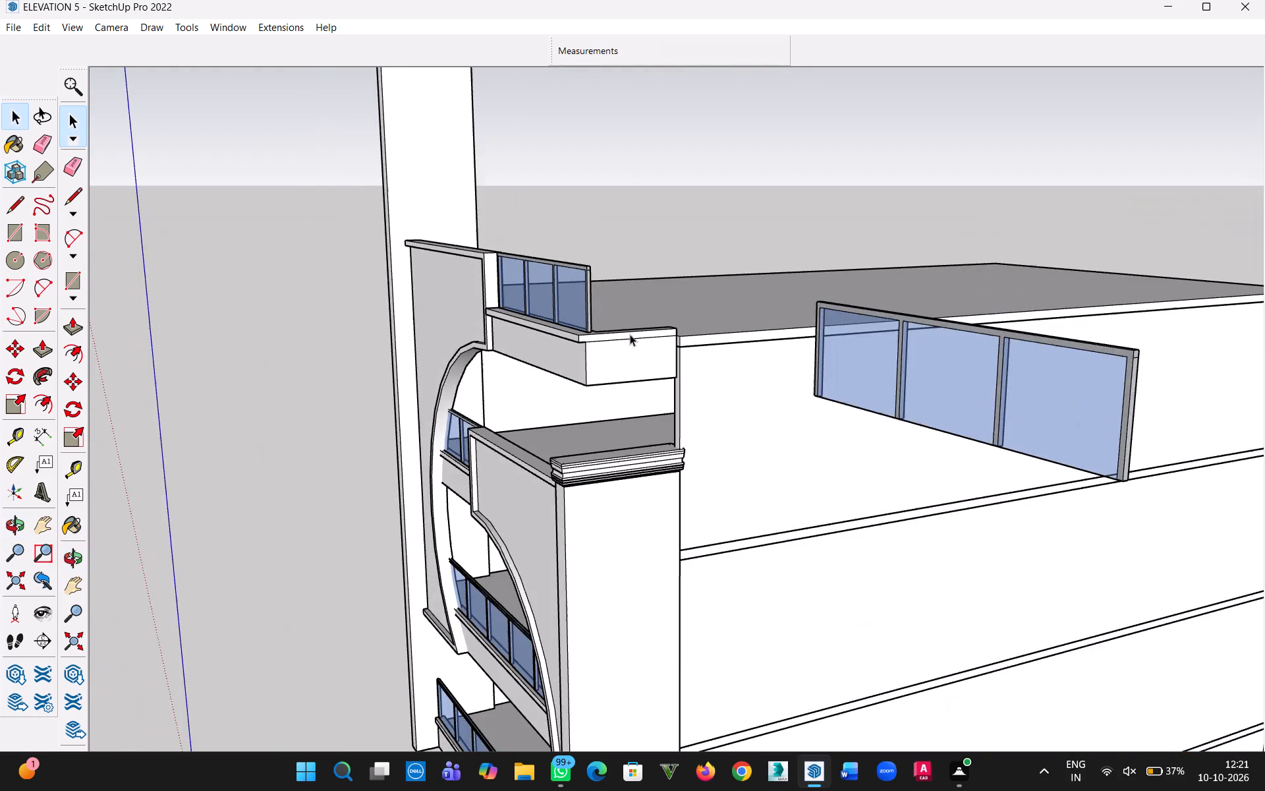
{"action": "scroll", "coordinate": [630, 334], "scroll_direction": "down", "scroll_amount": 2}
{"action": "middle_click_drag", "start_coordinate": [665, 321], "coordinate": [629, 475]}
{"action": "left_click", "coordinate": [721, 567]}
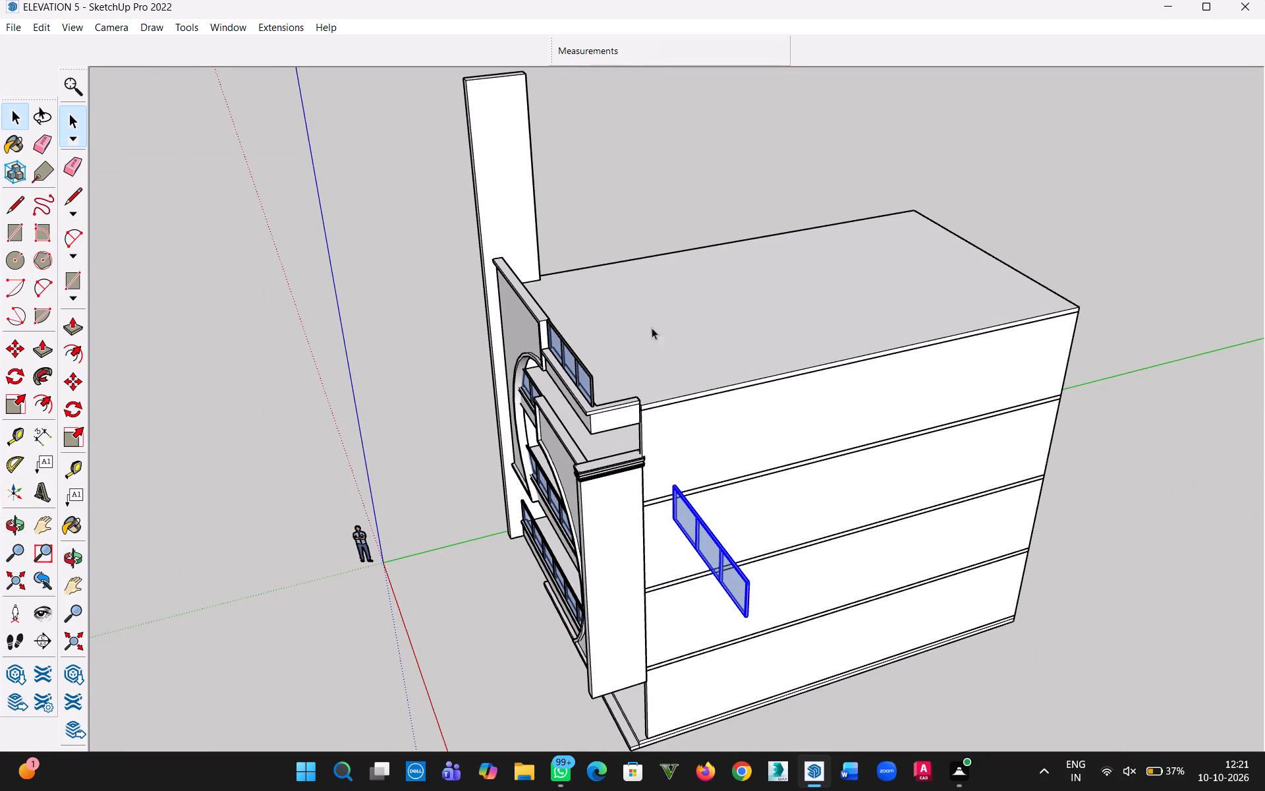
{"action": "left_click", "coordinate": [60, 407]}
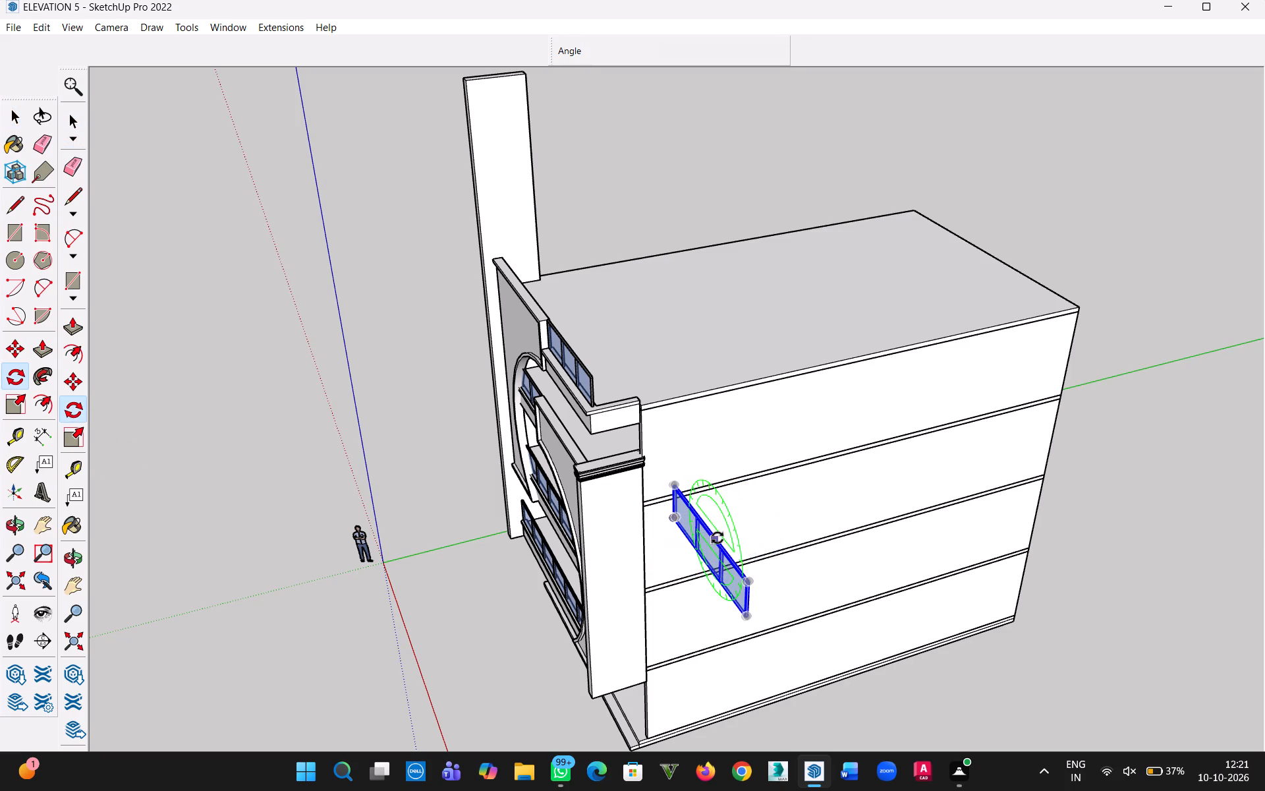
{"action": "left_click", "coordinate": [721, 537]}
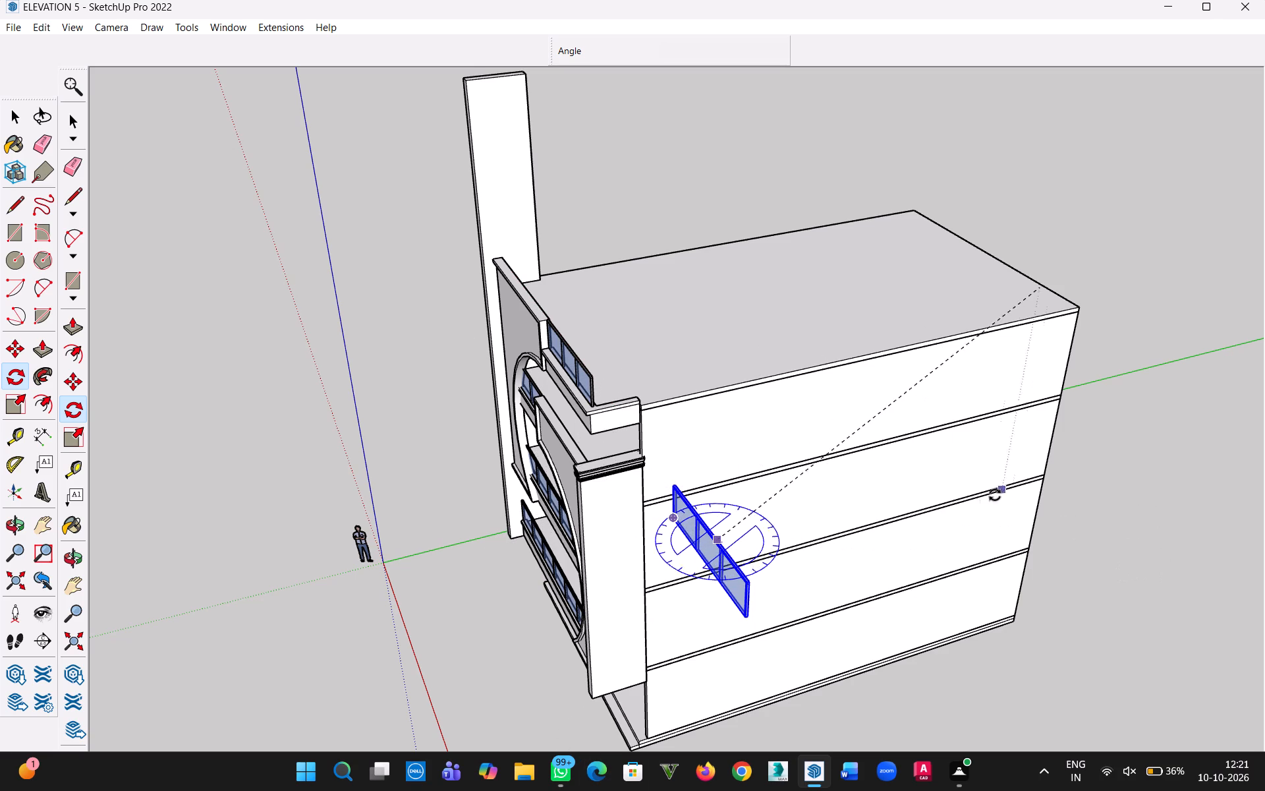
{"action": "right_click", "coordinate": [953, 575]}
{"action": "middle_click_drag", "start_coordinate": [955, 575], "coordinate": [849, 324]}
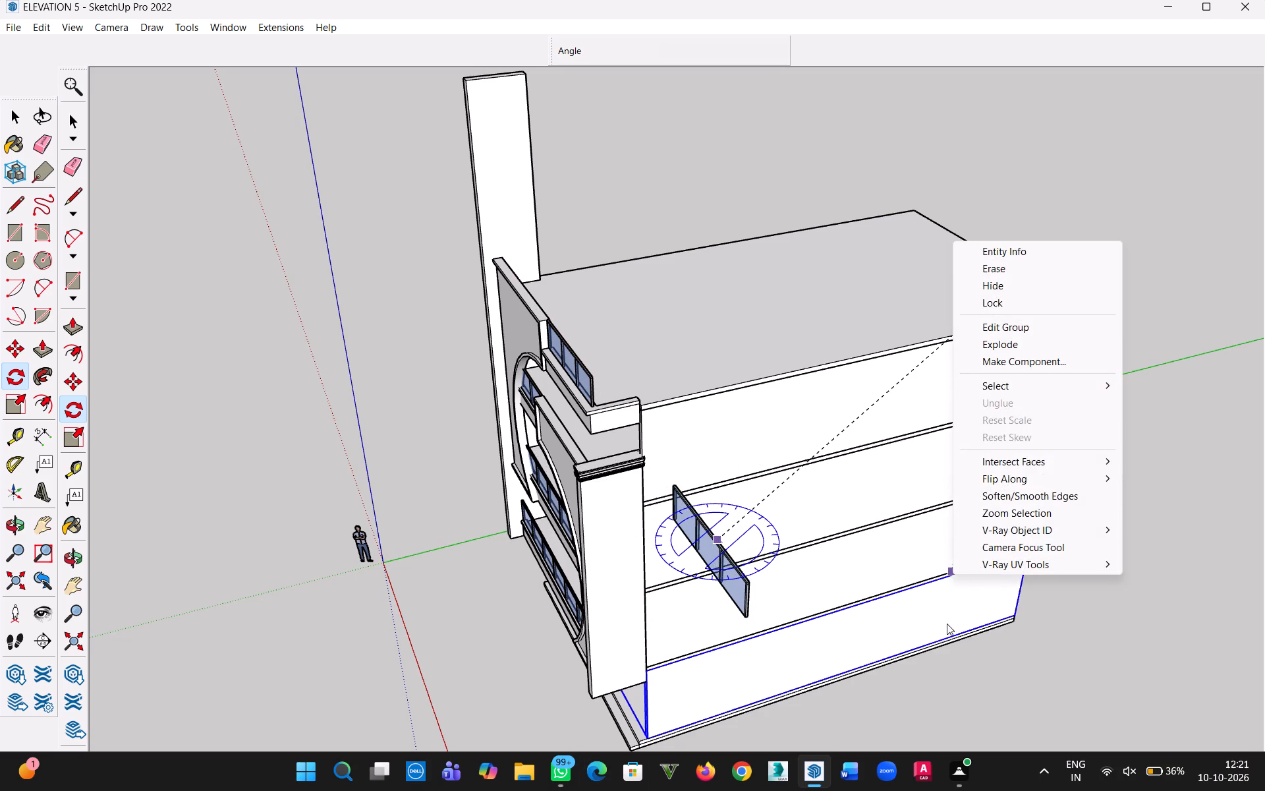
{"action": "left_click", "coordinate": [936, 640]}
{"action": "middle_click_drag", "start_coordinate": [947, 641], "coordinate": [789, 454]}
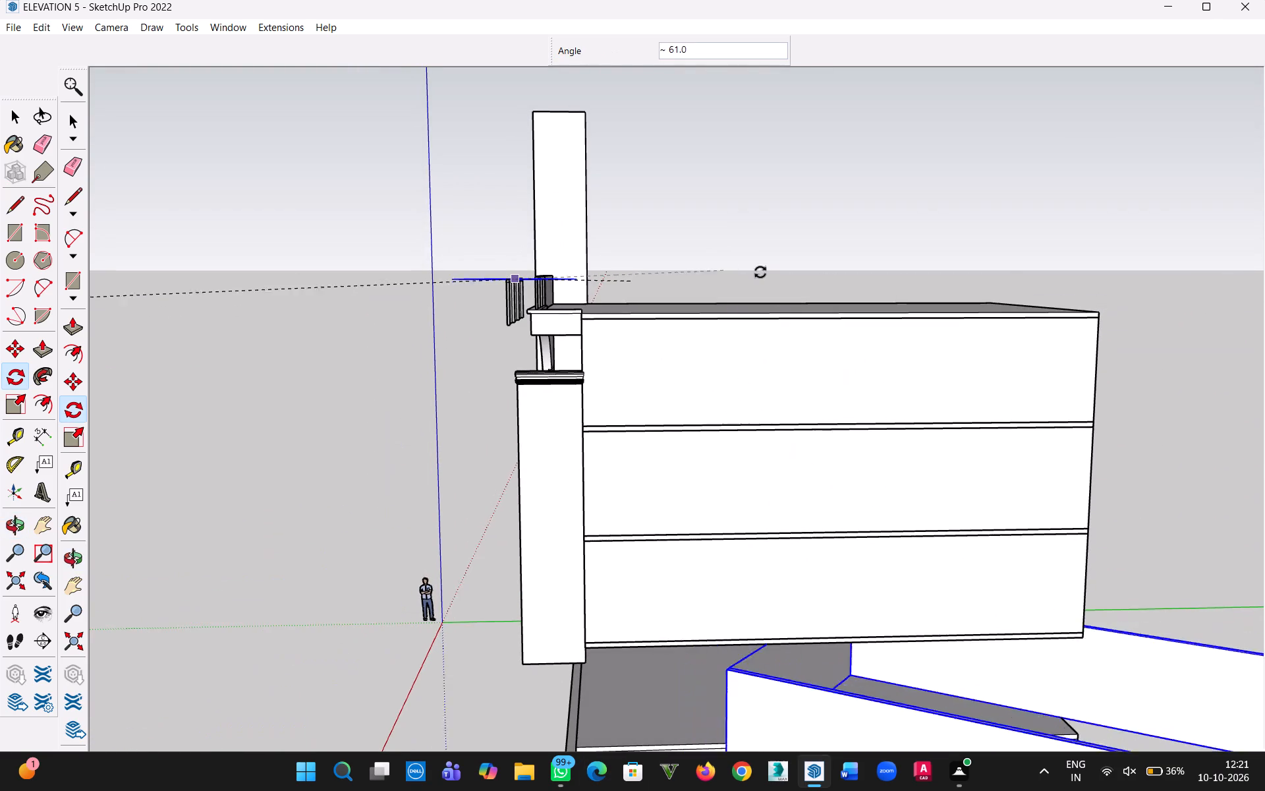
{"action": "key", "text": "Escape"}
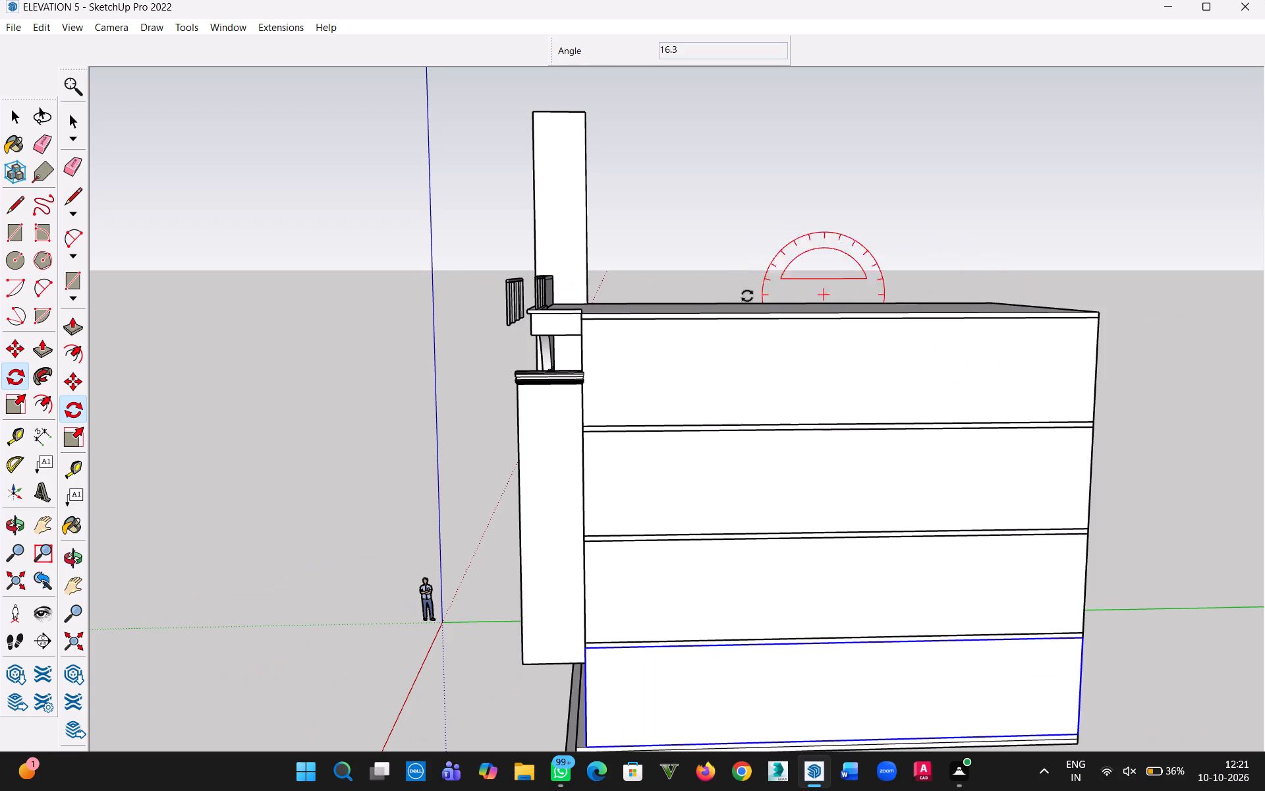
Rotate the loose glass railing copy 90° about the vertical axis so it runs parallel to the side wall, and deselect it.
{"action": "middle_click_drag", "start_coordinate": [652, 290], "coordinate": [692, 581]}
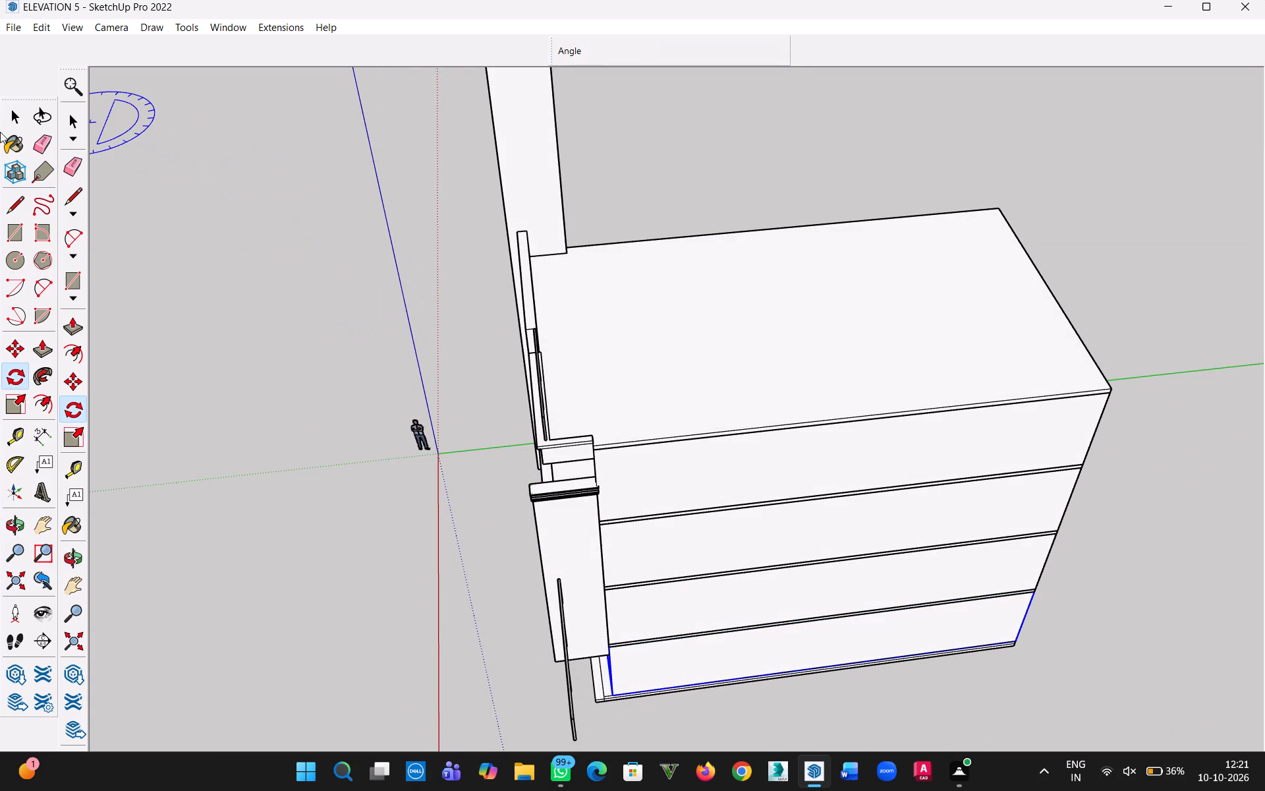
{"action": "left_click", "coordinate": [18, 122]}
{"action": "left_click", "coordinate": [571, 689]}
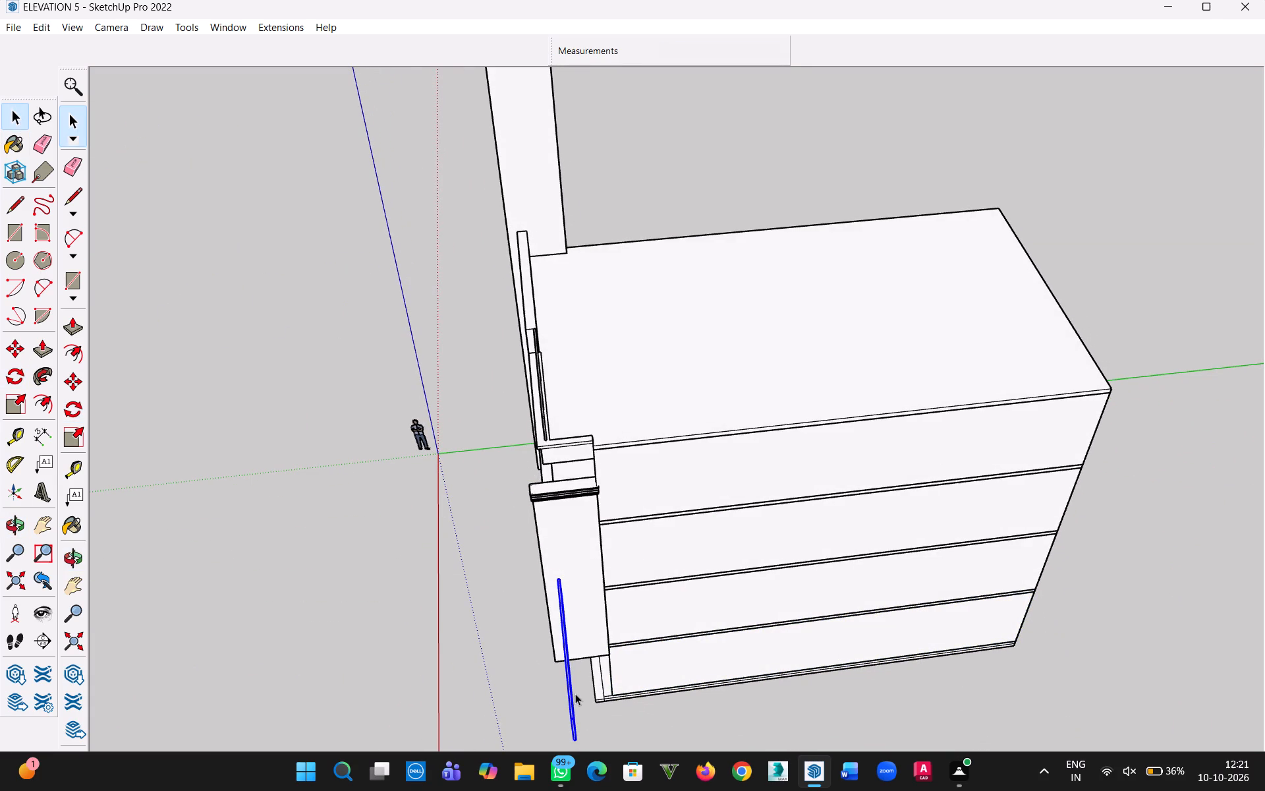
{"action": "left_click", "coordinate": [69, 413]}
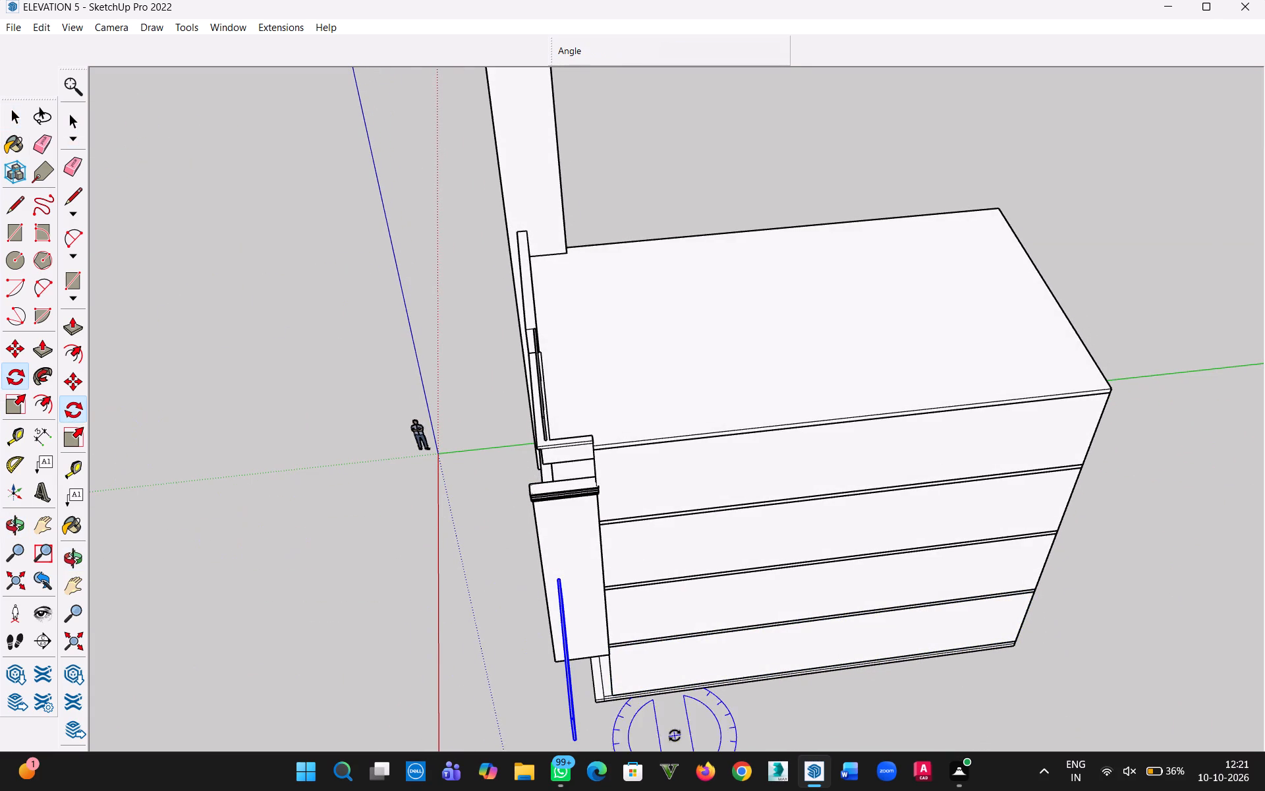
{"action": "left_click", "coordinate": [571, 686]}
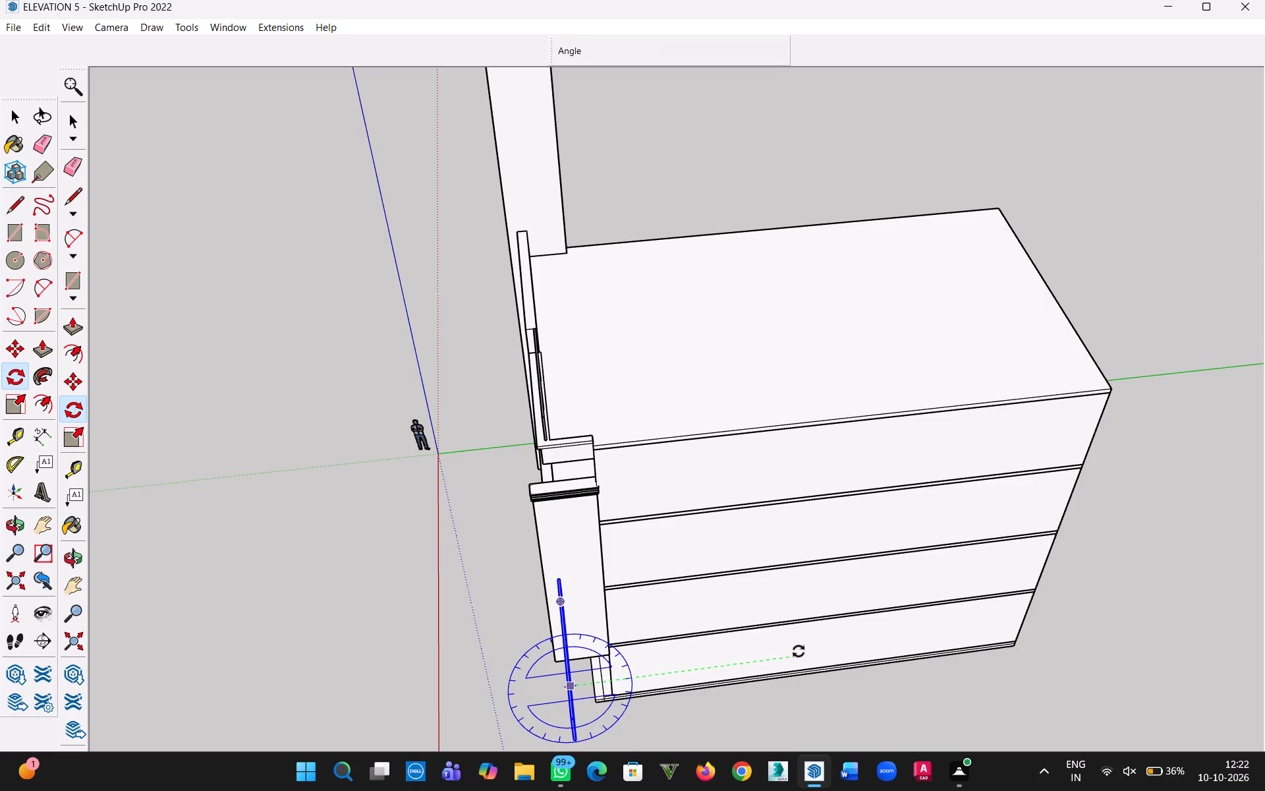
{"action": "left_click", "coordinate": [799, 651]}
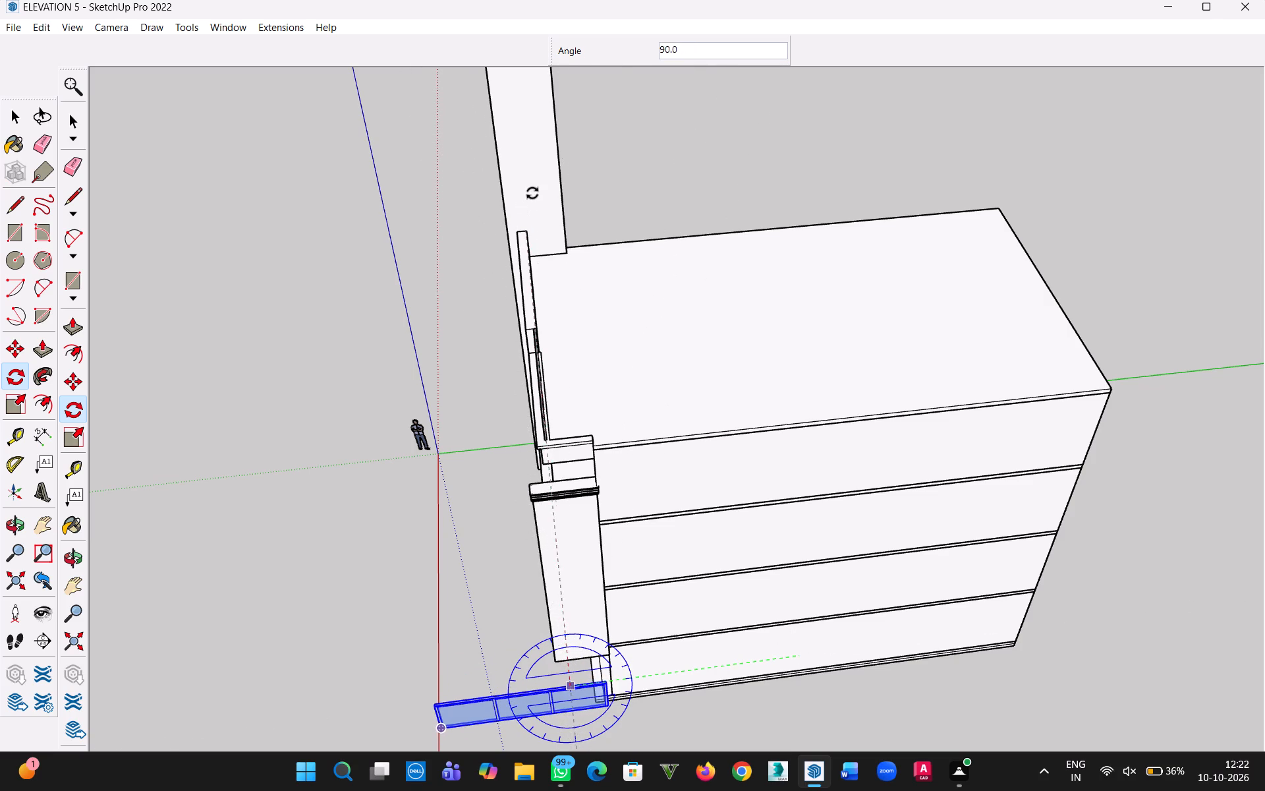
{"action": "middle_click_drag", "start_coordinate": [542, 151], "coordinate": [695, 288]}
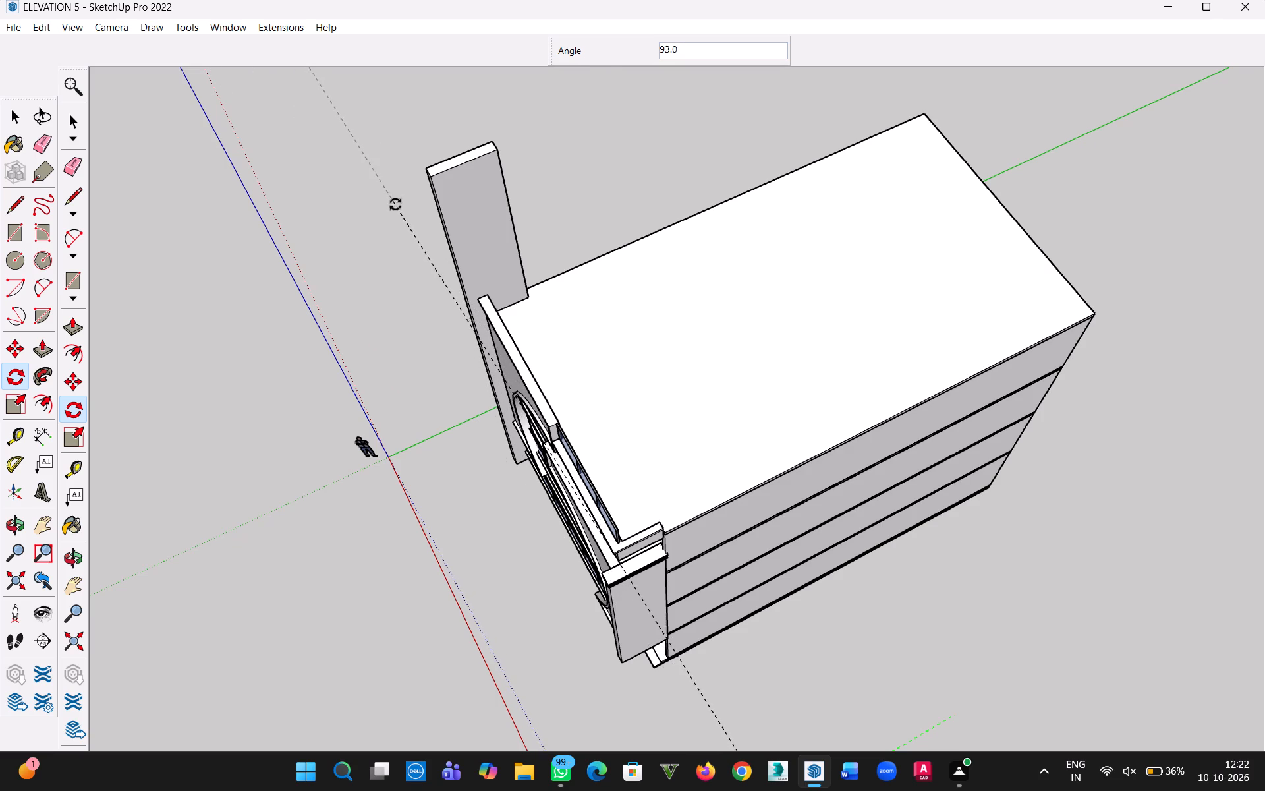
{"action": "middle_click_drag", "start_coordinate": [403, 208], "coordinate": [407, 144]}
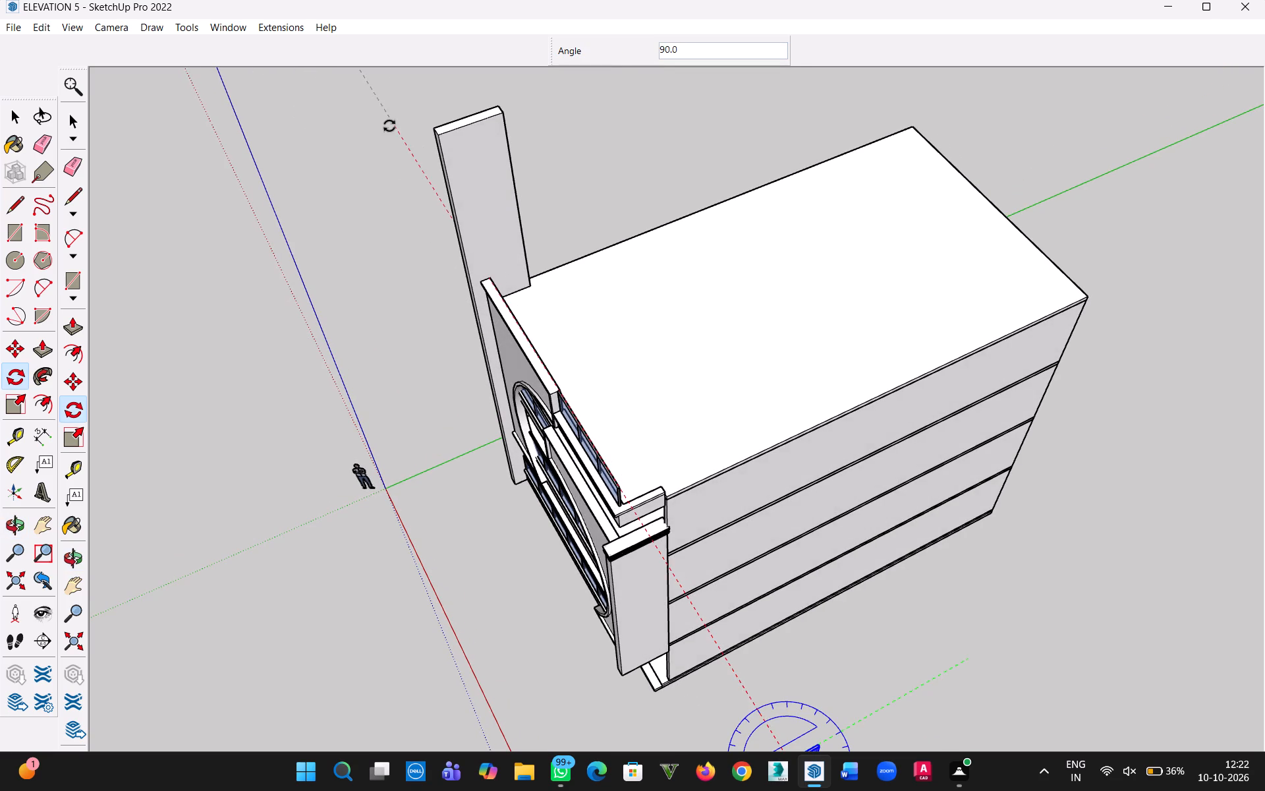
{"action": "left_click", "coordinate": [389, 126]}
{"action": "left_click", "coordinate": [20, 111]}
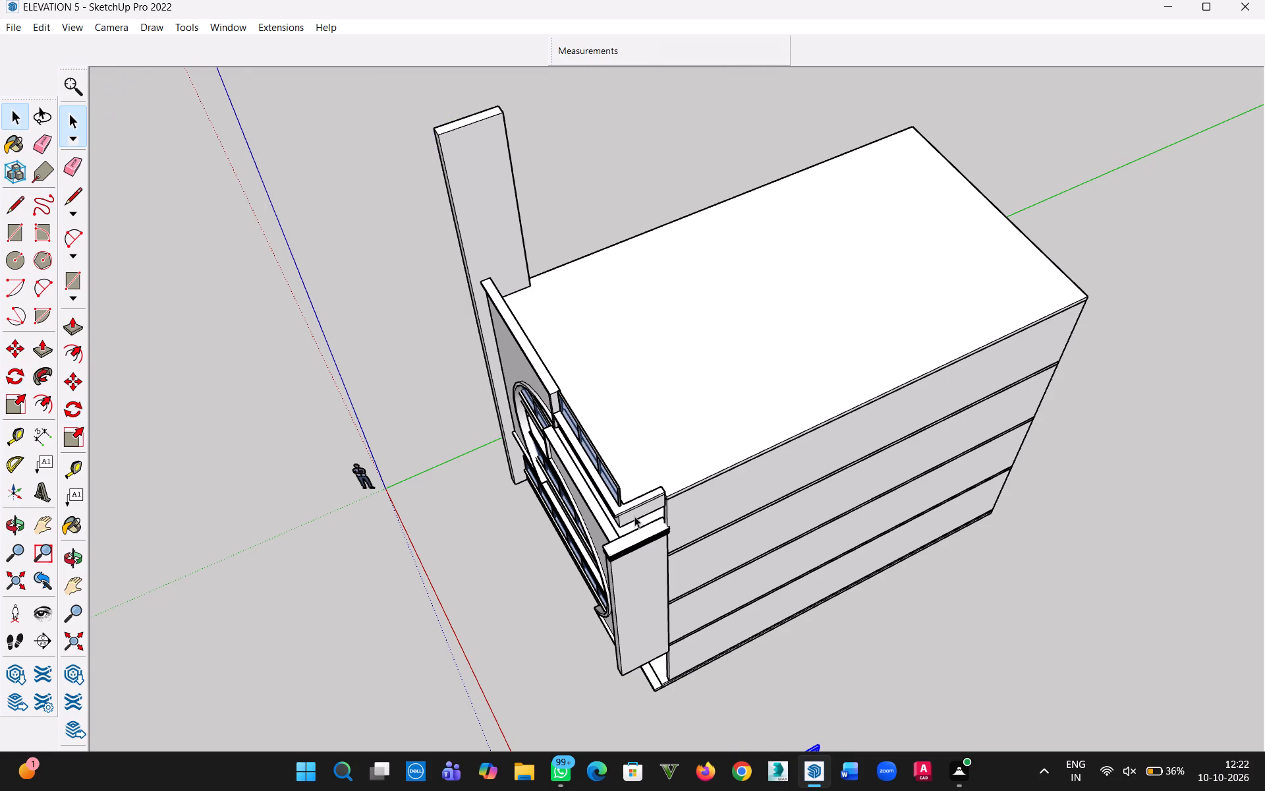
{"action": "scroll", "coordinate": [635, 517], "scroll_direction": "down", "scroll_amount": 6}
{"action": "key", "text": "h"}
{"action": "left_click_drag", "start_coordinate": [727, 641], "coordinate": [558, 360]}
{"action": "left_click", "coordinate": [599, 531]}
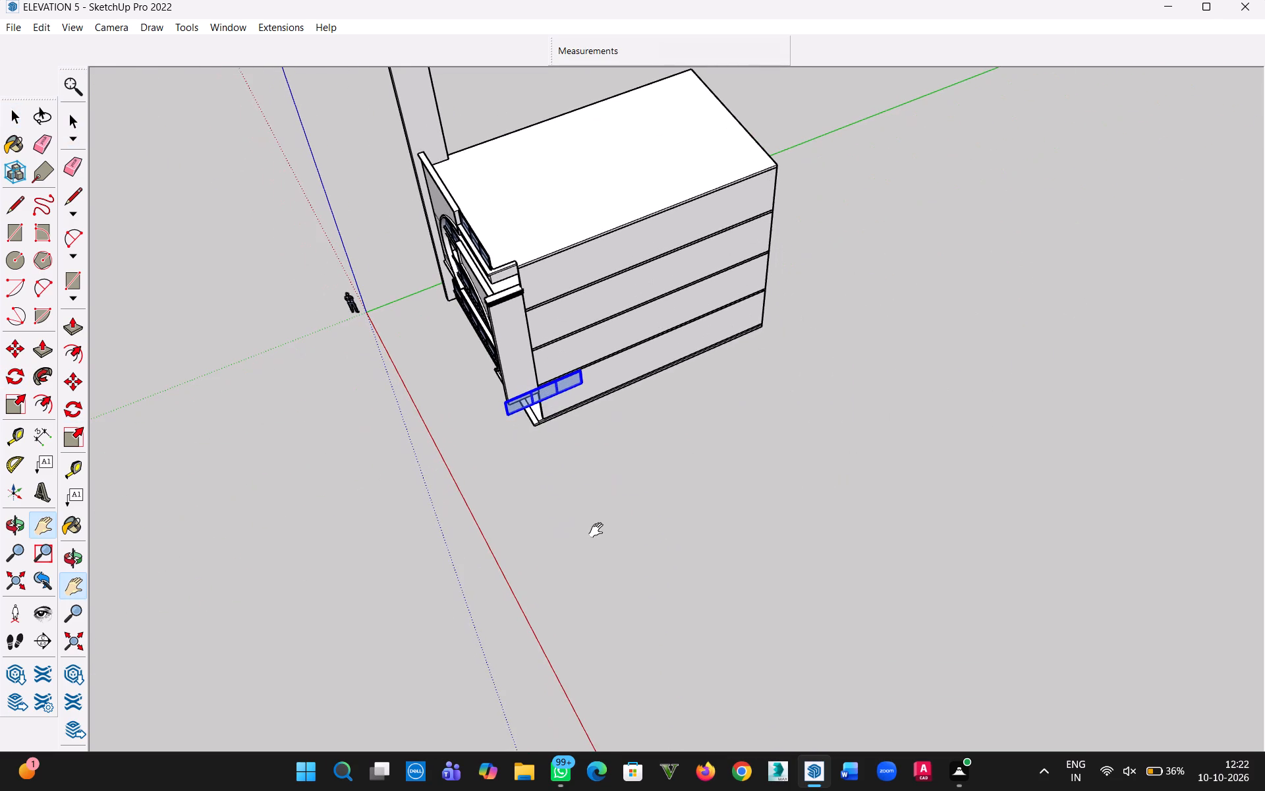
{"action": "left_click", "coordinate": [15, 123]}
{"action": "left_click", "coordinate": [578, 492]}
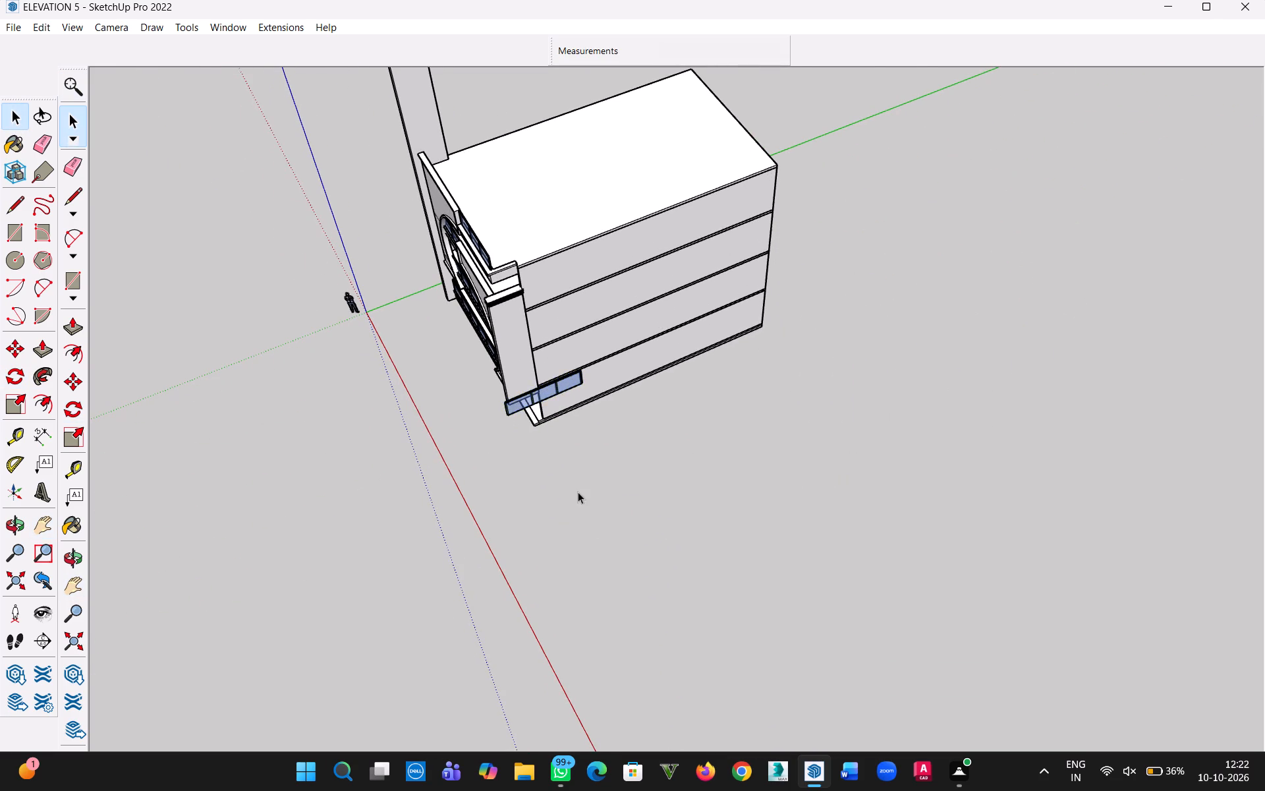
Move the loose railing copy up about 28' 10" by its top end corner onto the front railing's end corner, and deselect it.
{"action": "scroll", "coordinate": [492, 360], "scroll_direction": "up", "scroll_amount": 7}
{"action": "scroll", "coordinate": [547, 420], "scroll_direction": "up", "scroll_amount": 2}
{"action": "left_click", "coordinate": [637, 487]}
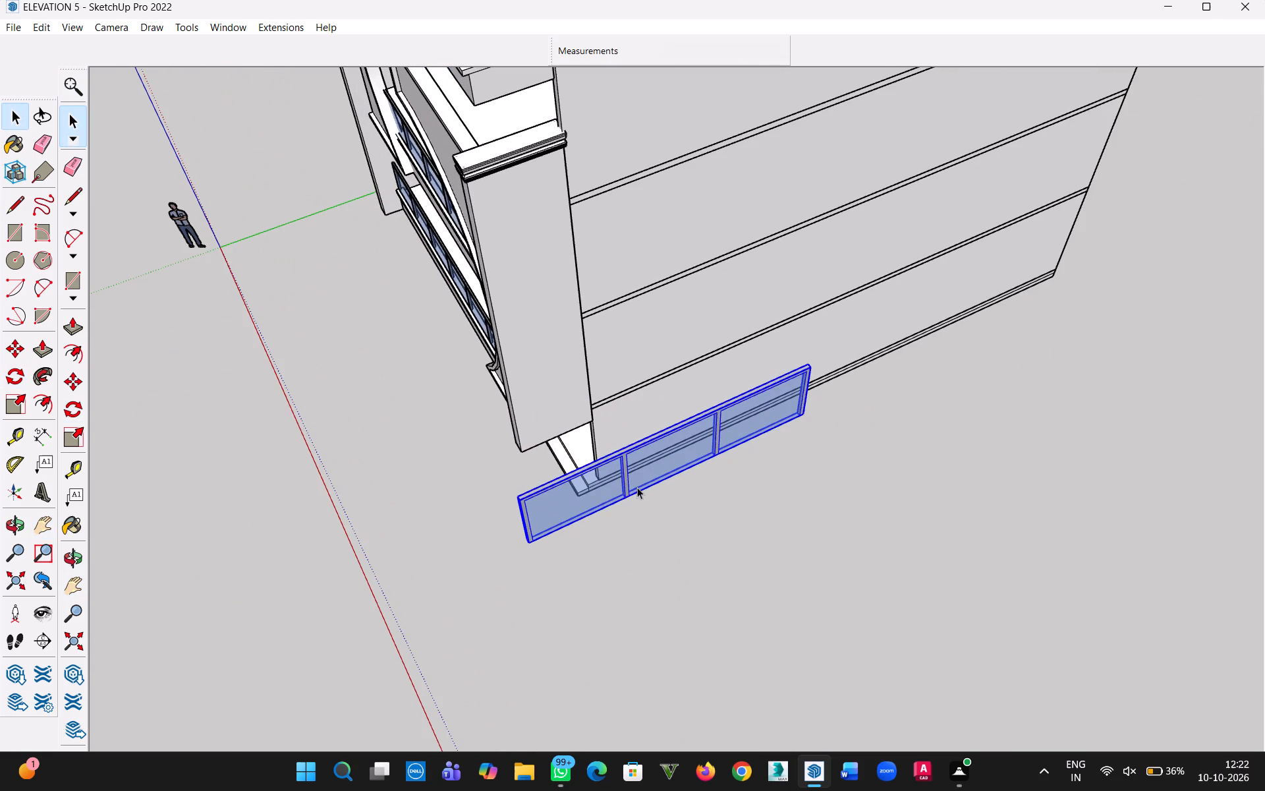
{"action": "scroll", "coordinate": [508, 492], "scroll_direction": "up", "scroll_amount": 7}
{"action": "scroll", "coordinate": [528, 507], "scroll_direction": "down", "scroll_amount": 2}
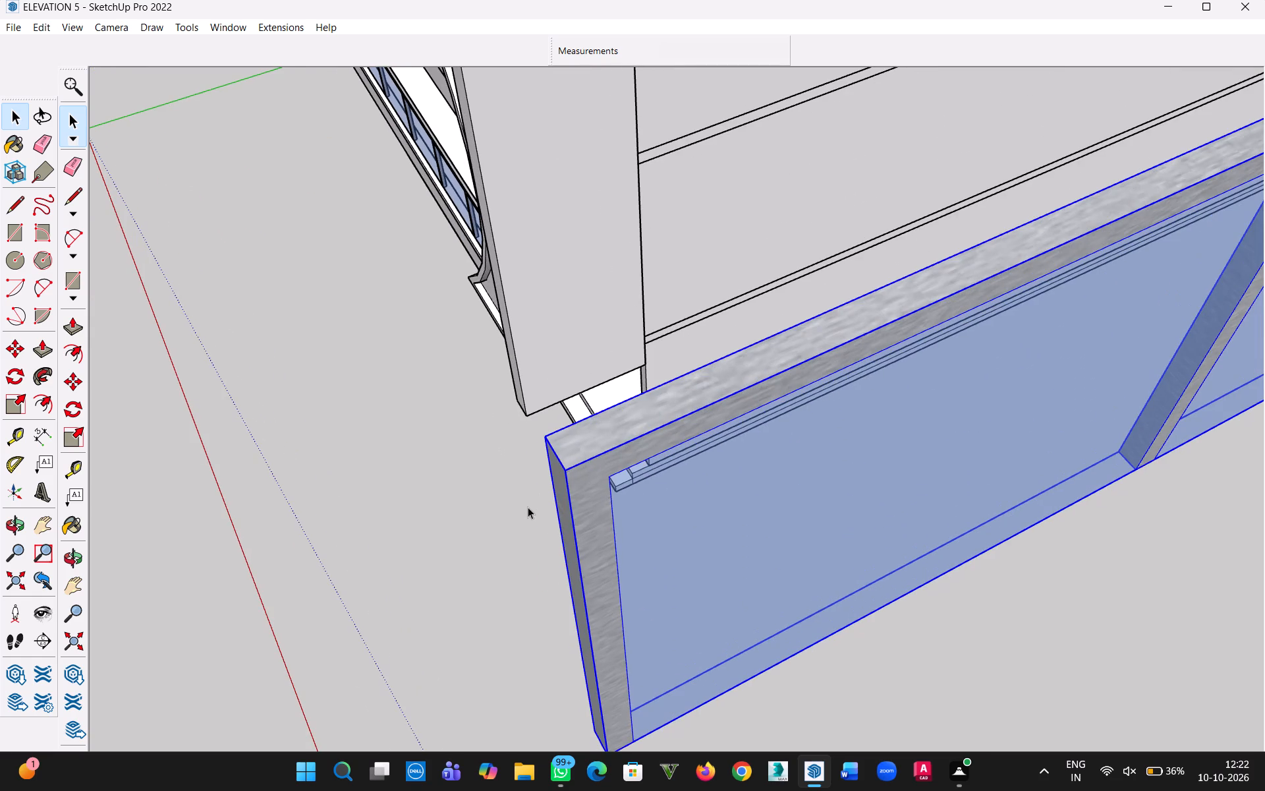
{"action": "key", "text": "m"}
{"action": "left_click", "coordinate": [539, 475]}
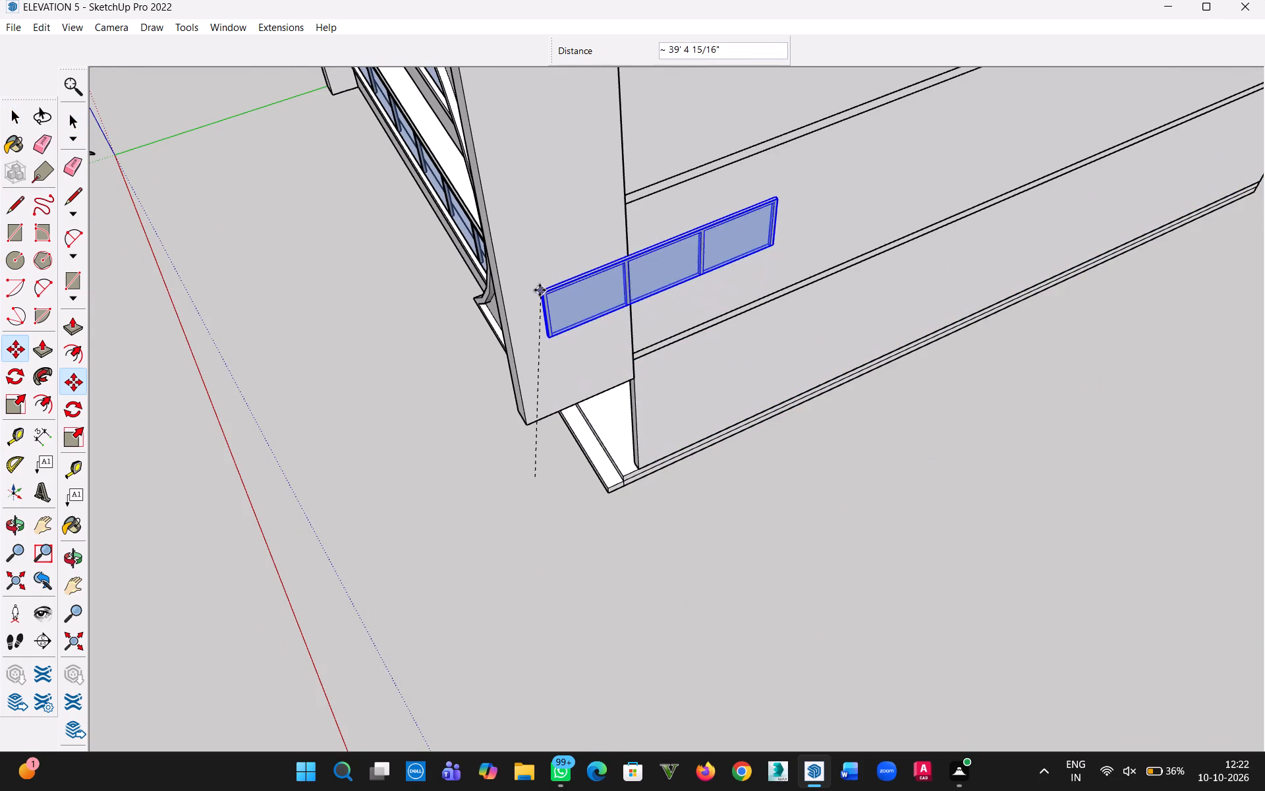
{"action": "key", "text": "h"}
{"action": "left_click_drag", "start_coordinate": [513, 276], "coordinate": [658, 775]}
{"action": "key", "text": "Escape"}
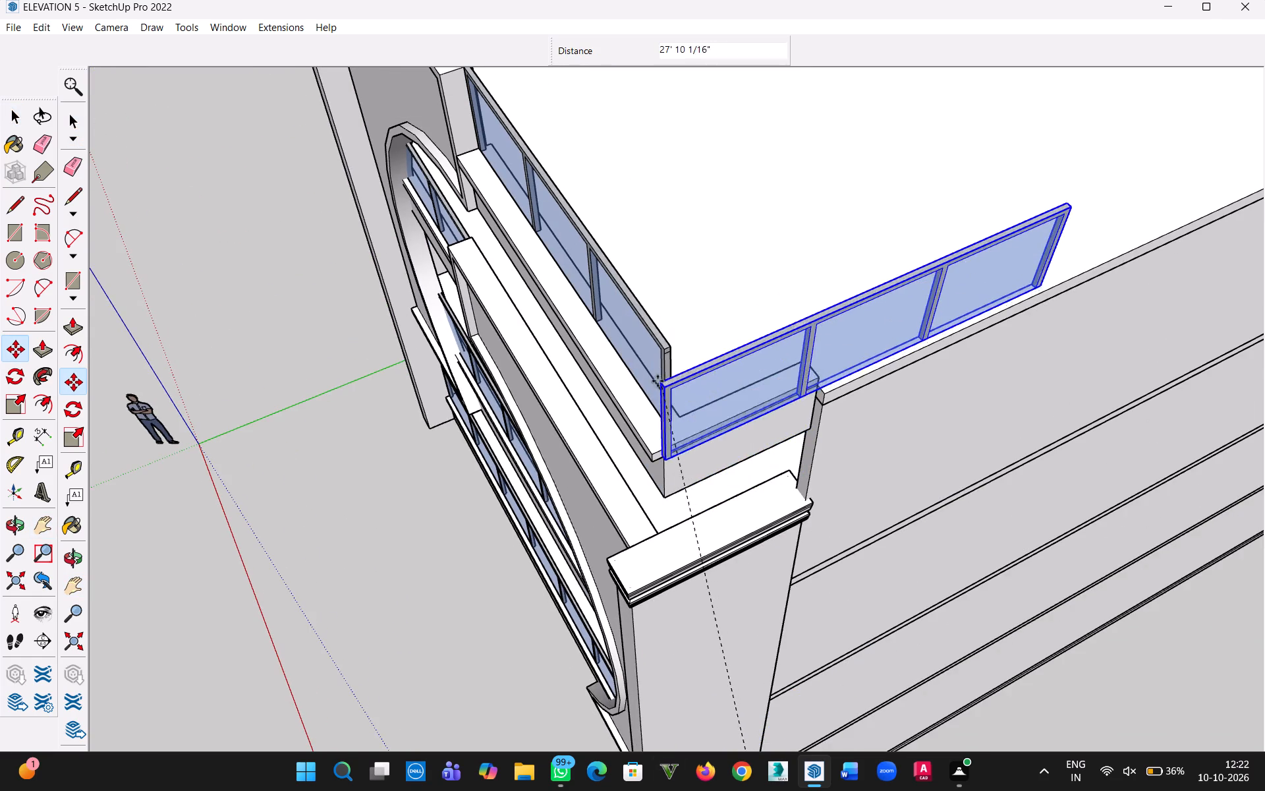
{"action": "scroll", "coordinate": [672, 356], "scroll_direction": "up", "scroll_amount": 10}
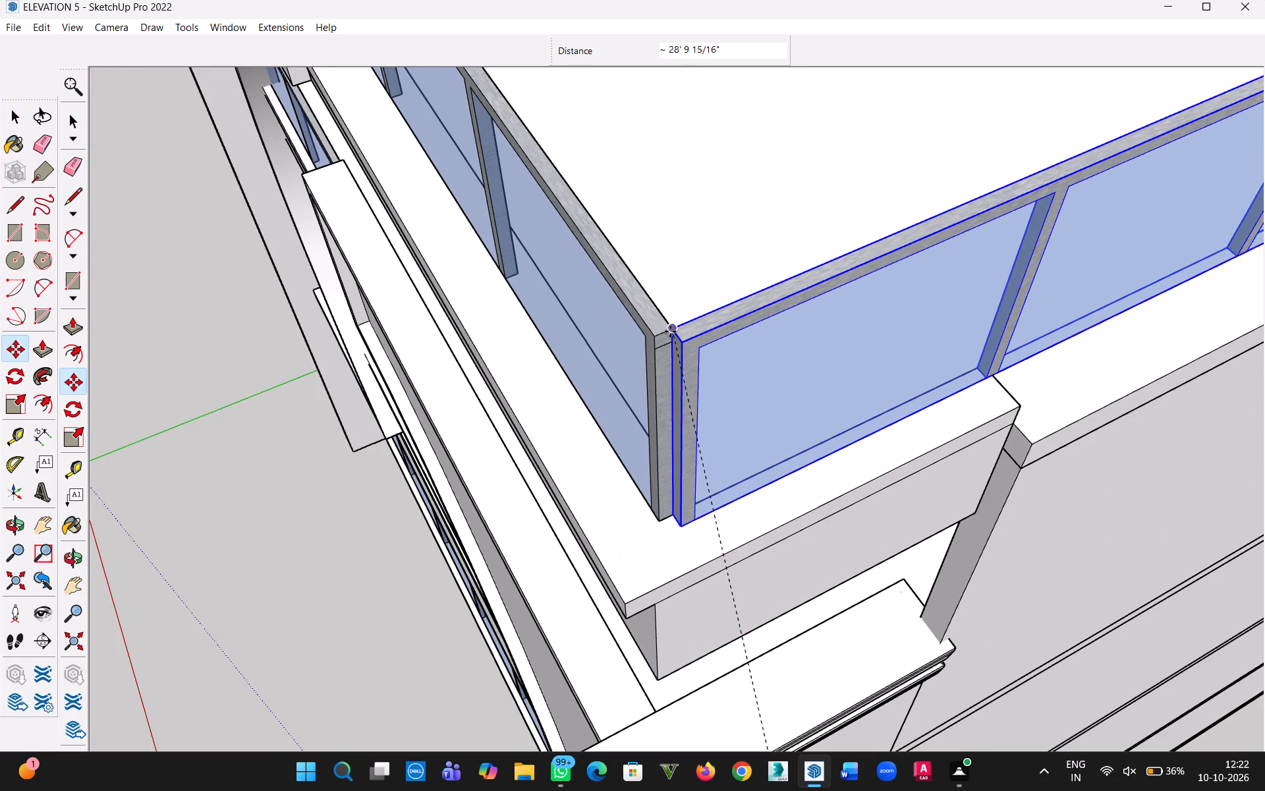
{"action": "left_click", "coordinate": [670, 331]}
{"action": "scroll", "coordinate": [663, 321], "scroll_direction": "up", "scroll_amount": 2}
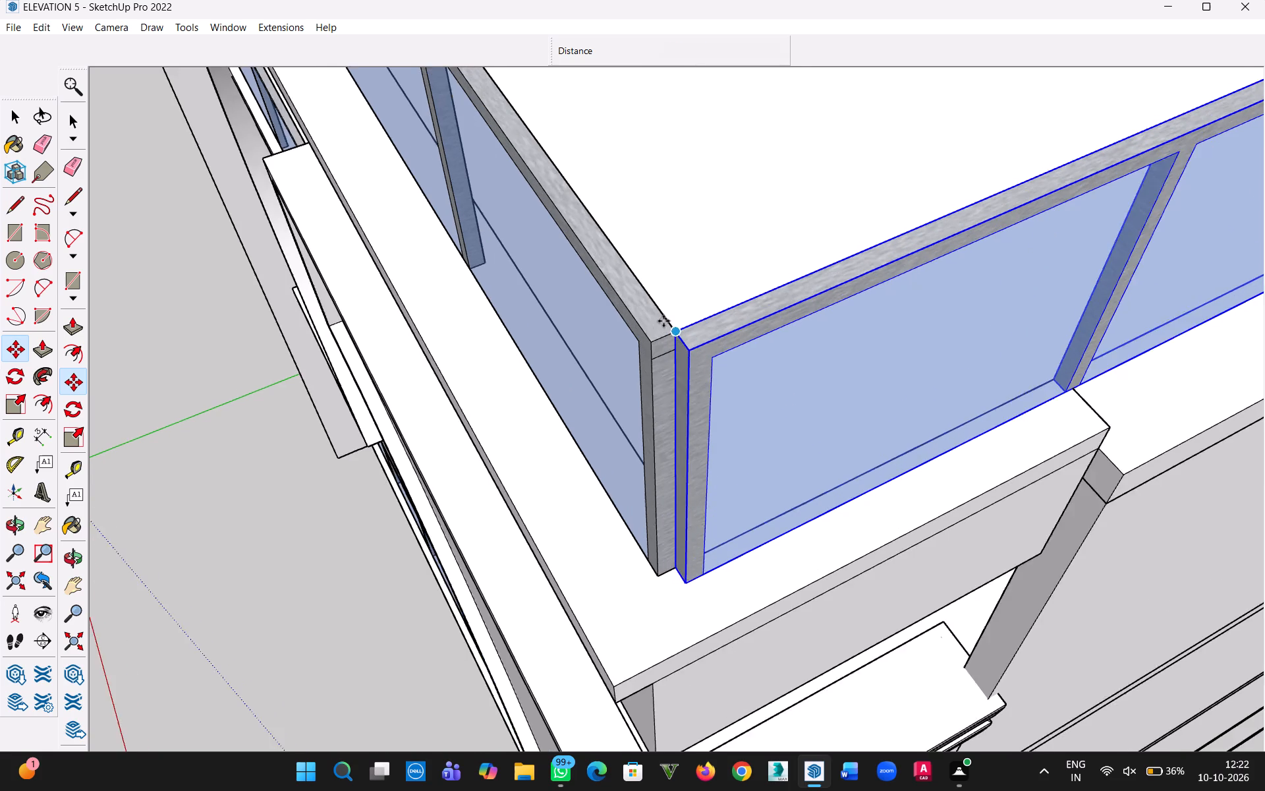
{"action": "scroll", "coordinate": [663, 321], "scroll_direction": "up", "scroll_amount": 8}
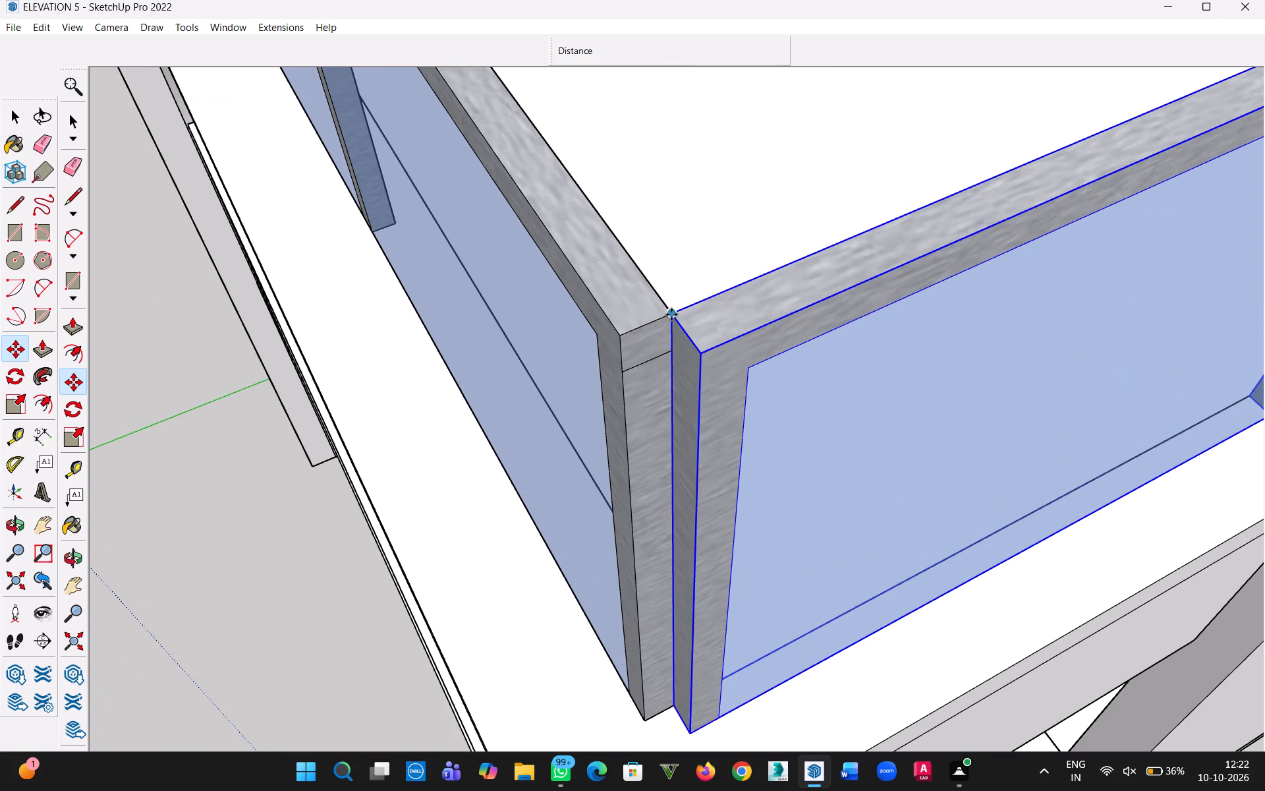
{"action": "left_click", "coordinate": [21, 116]}
{"action": "scroll", "coordinate": [589, 301], "scroll_direction": "down", "scroll_amount": 4}
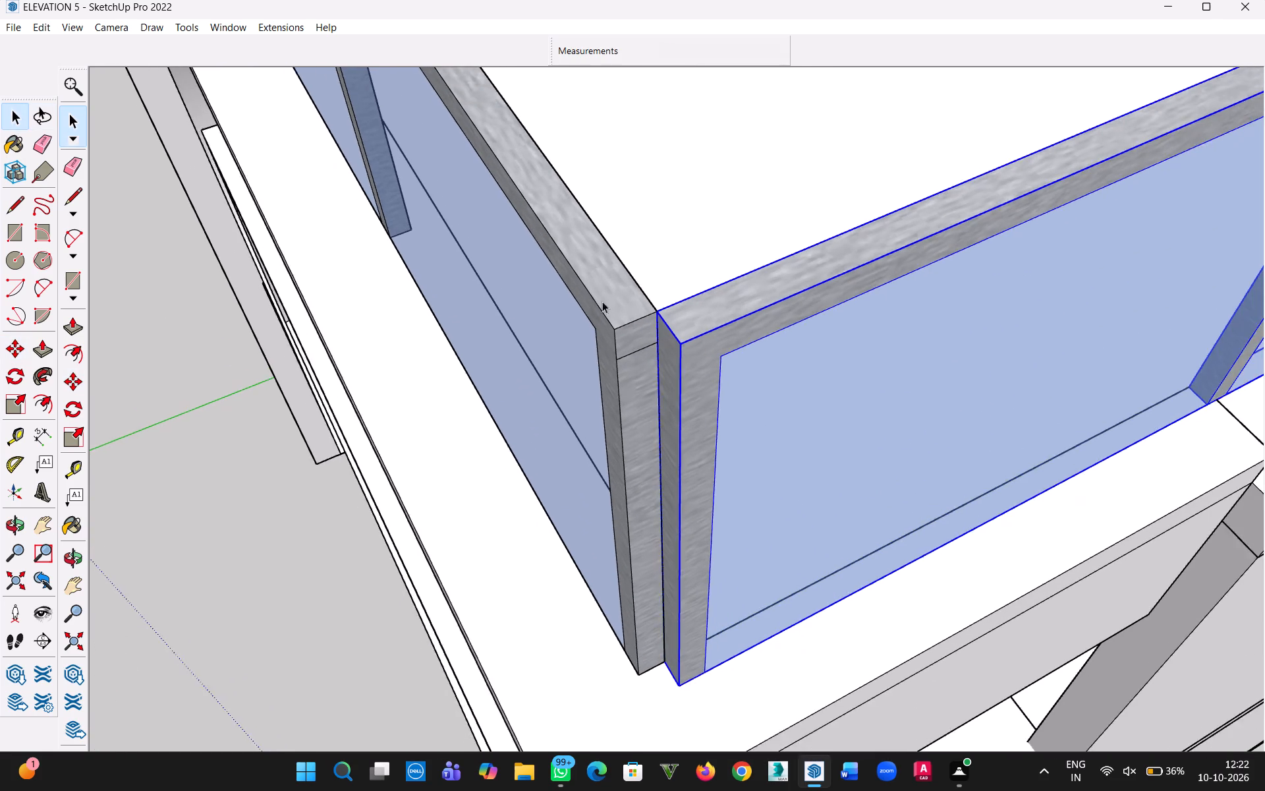
{"action": "scroll", "coordinate": [602, 301], "scroll_direction": "down", "scroll_amount": 20}
{"action": "scroll", "coordinate": [602, 301], "scroll_direction": "down", "scroll_amount": 4}
{"action": "middle_click_drag", "start_coordinate": [773, 298], "coordinate": [522, 94]}
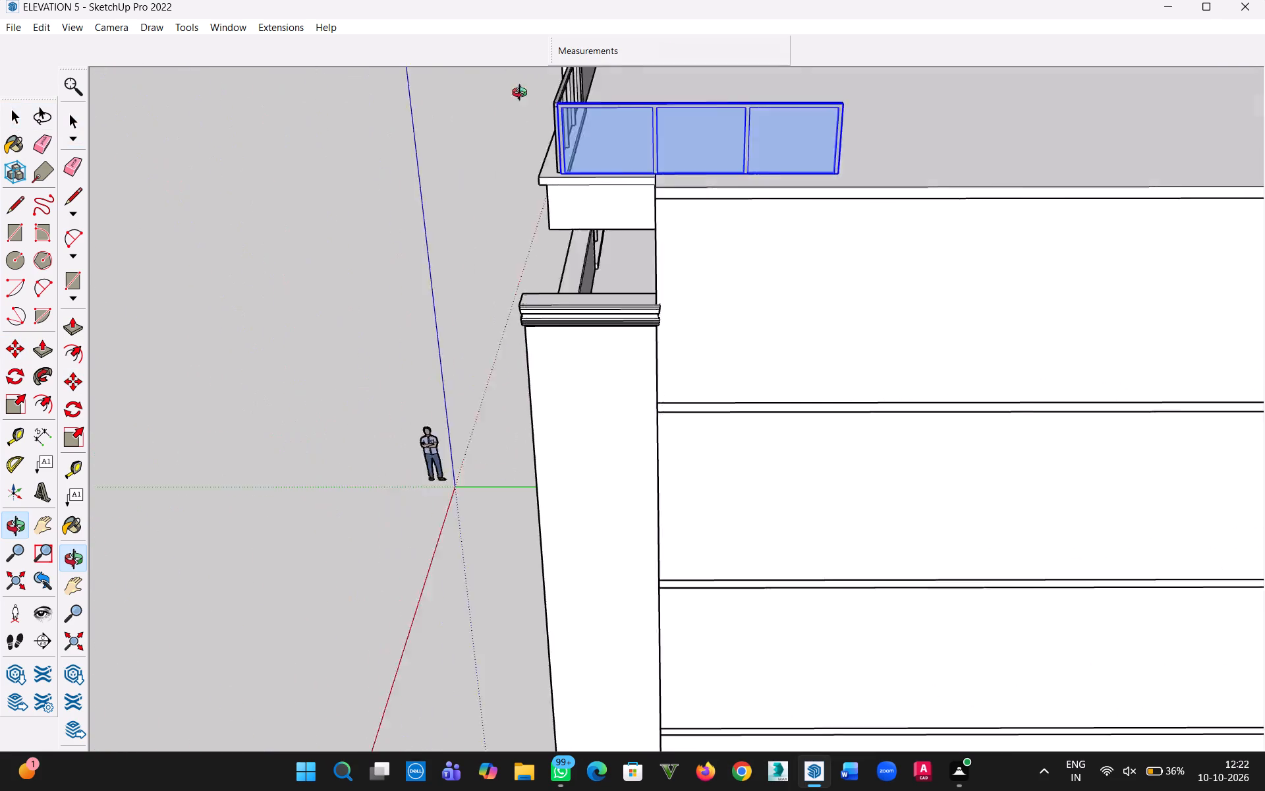
{"action": "middle_click_drag", "start_coordinate": [522, 94], "coordinate": [418, 39]}
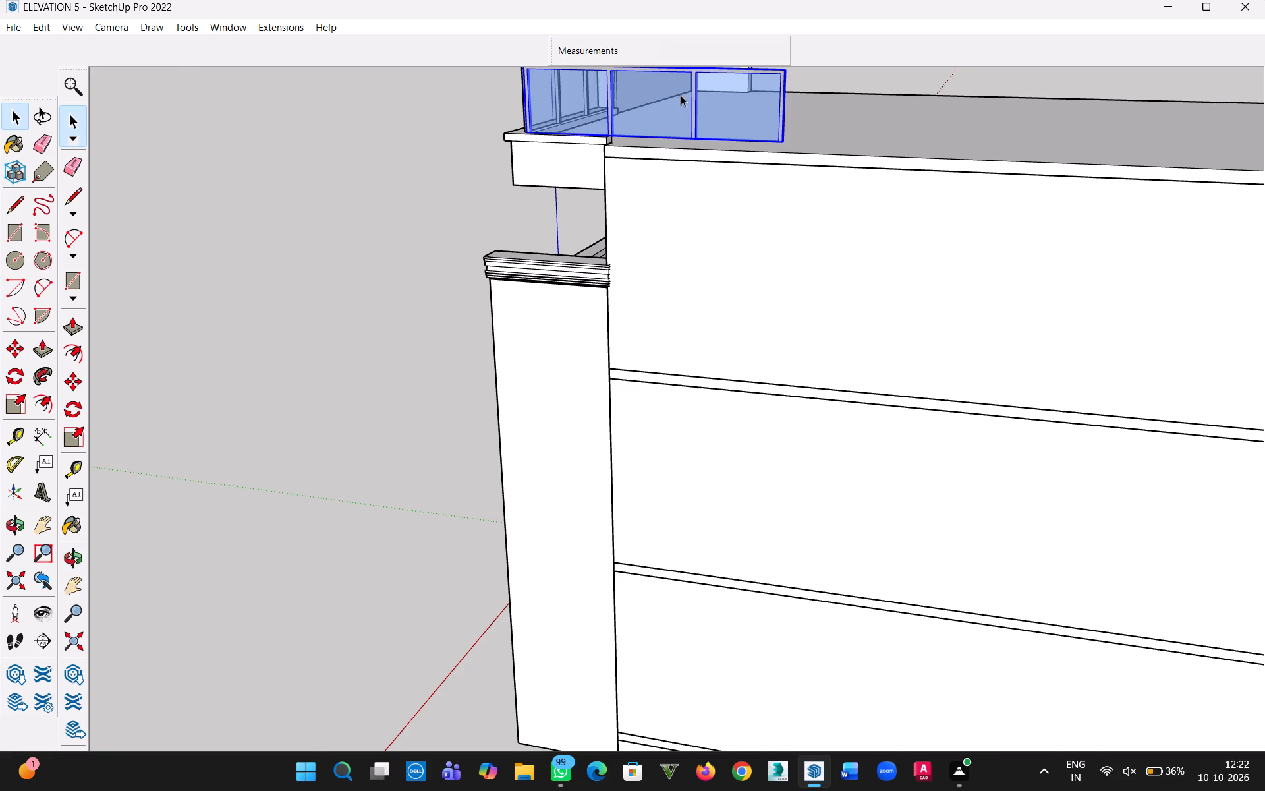
{"action": "middle_click_drag", "start_coordinate": [681, 95], "coordinate": [495, 155]}
{"action": "scroll", "coordinate": [673, 102], "scroll_direction": "up", "scroll_amount": 1}
{"action": "left_click", "coordinate": [251, 137]}
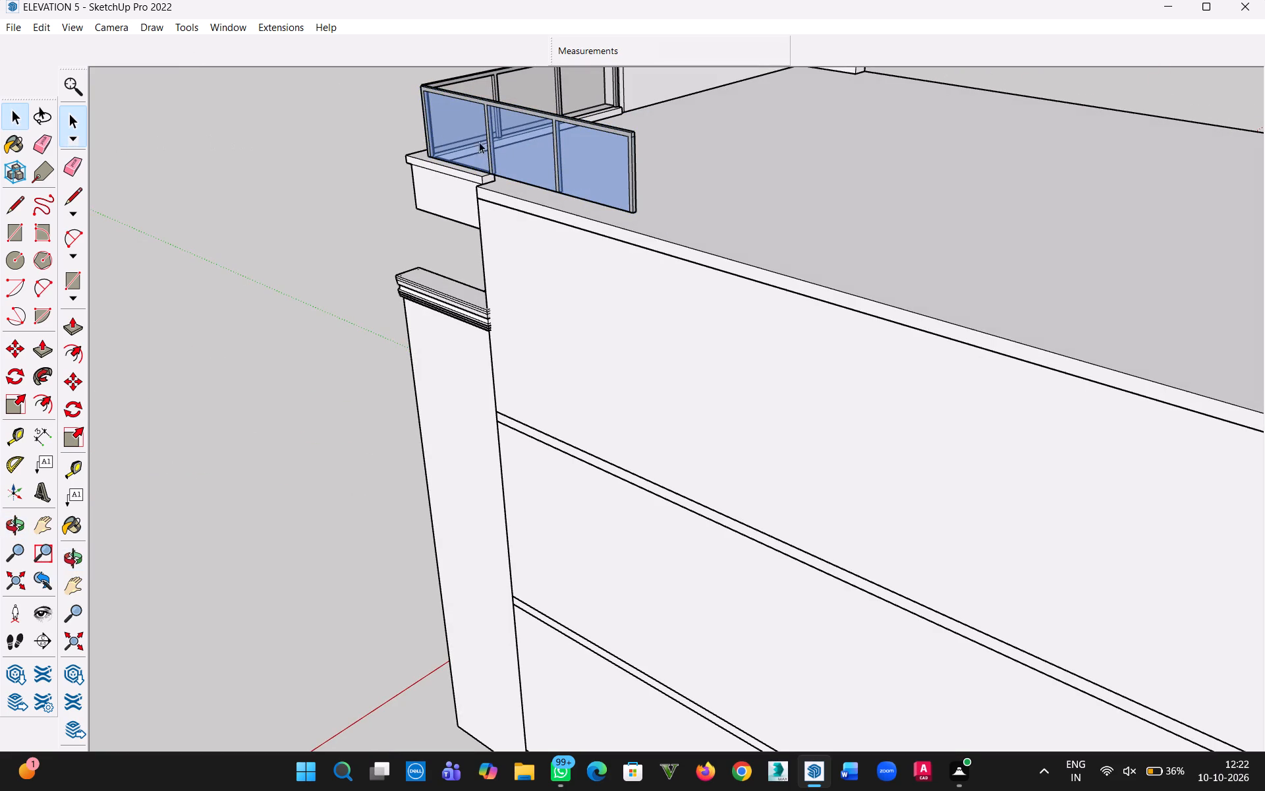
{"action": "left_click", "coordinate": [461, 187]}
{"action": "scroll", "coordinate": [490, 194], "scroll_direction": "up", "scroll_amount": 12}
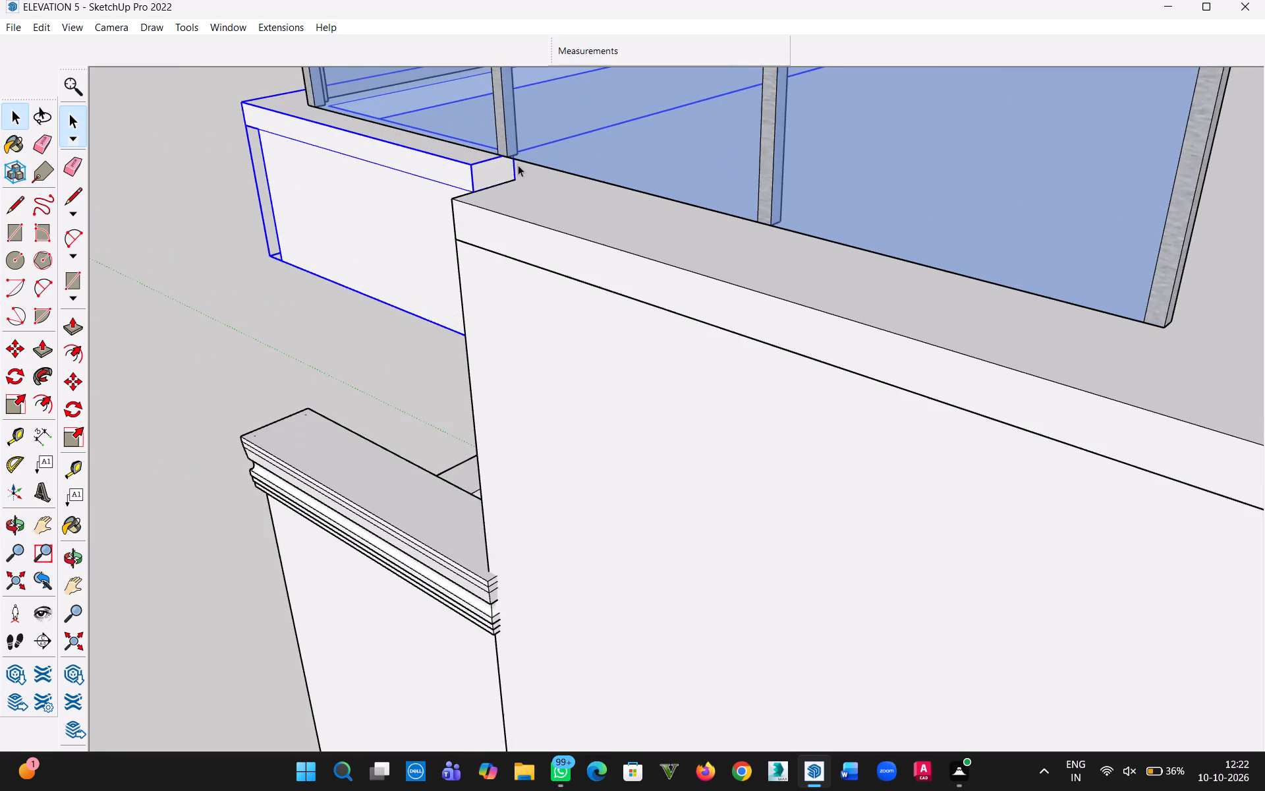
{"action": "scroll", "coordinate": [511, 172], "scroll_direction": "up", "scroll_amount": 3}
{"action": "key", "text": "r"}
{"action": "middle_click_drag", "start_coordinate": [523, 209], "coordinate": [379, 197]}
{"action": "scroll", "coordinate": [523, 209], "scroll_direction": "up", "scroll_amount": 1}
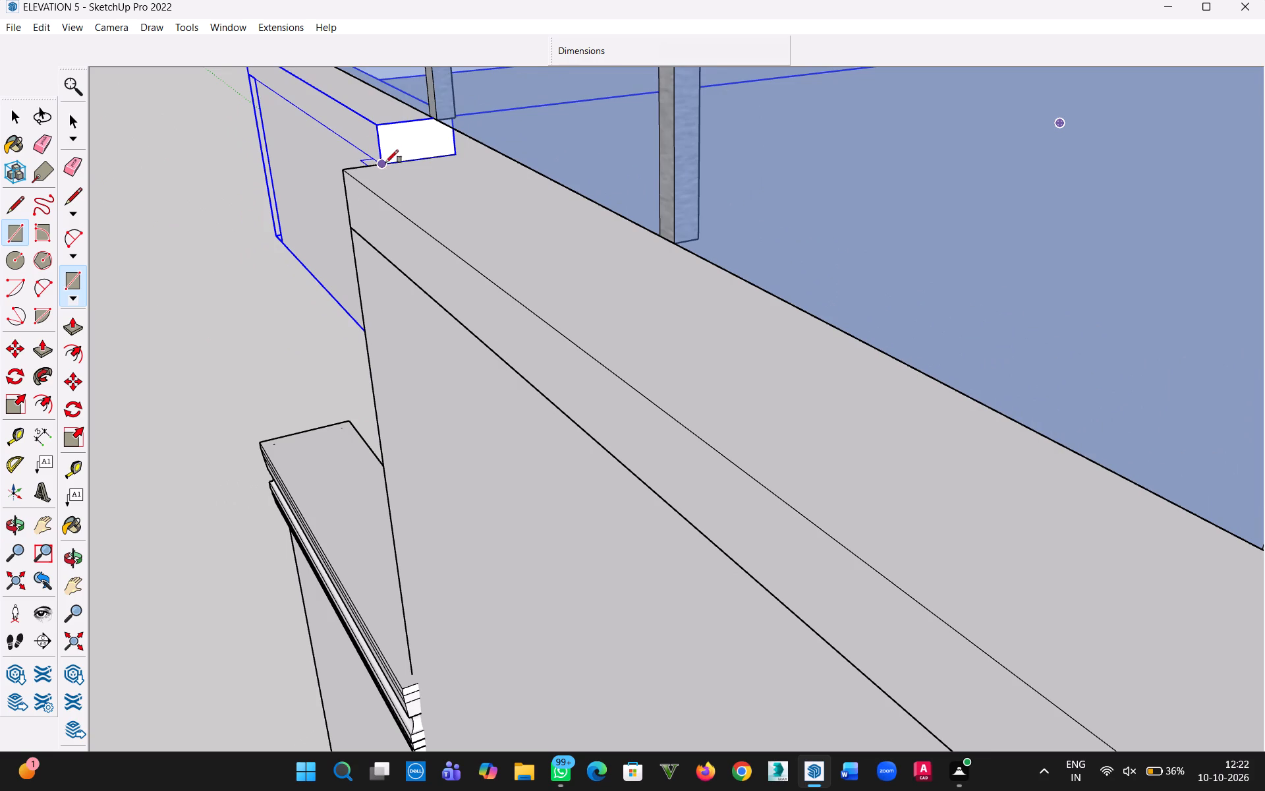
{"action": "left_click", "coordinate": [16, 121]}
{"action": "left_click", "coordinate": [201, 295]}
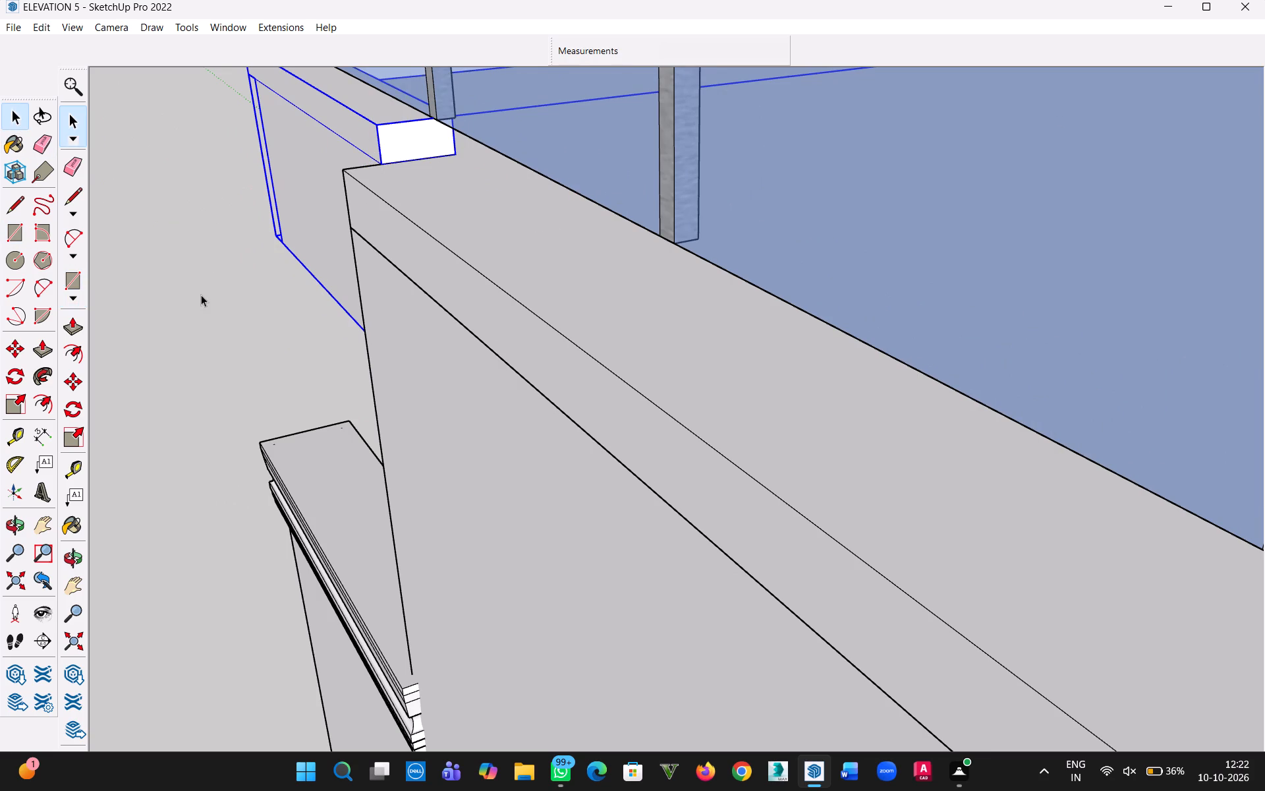
Open the roof slab group and draw an 8" by 4" rectangle over the end face of the side parapet's coping.
{"action": "double_click", "coordinate": [505, 280]}
{"action": "scroll", "coordinate": [418, 139], "scroll_direction": "up", "scroll_amount": 7}
{"action": "middle_click_drag", "start_coordinate": [432, 151], "coordinate": [424, 123]}
{"action": "key", "text": "h"}
{"action": "left_click_drag", "start_coordinate": [464, 167], "coordinate": [552, 317]}
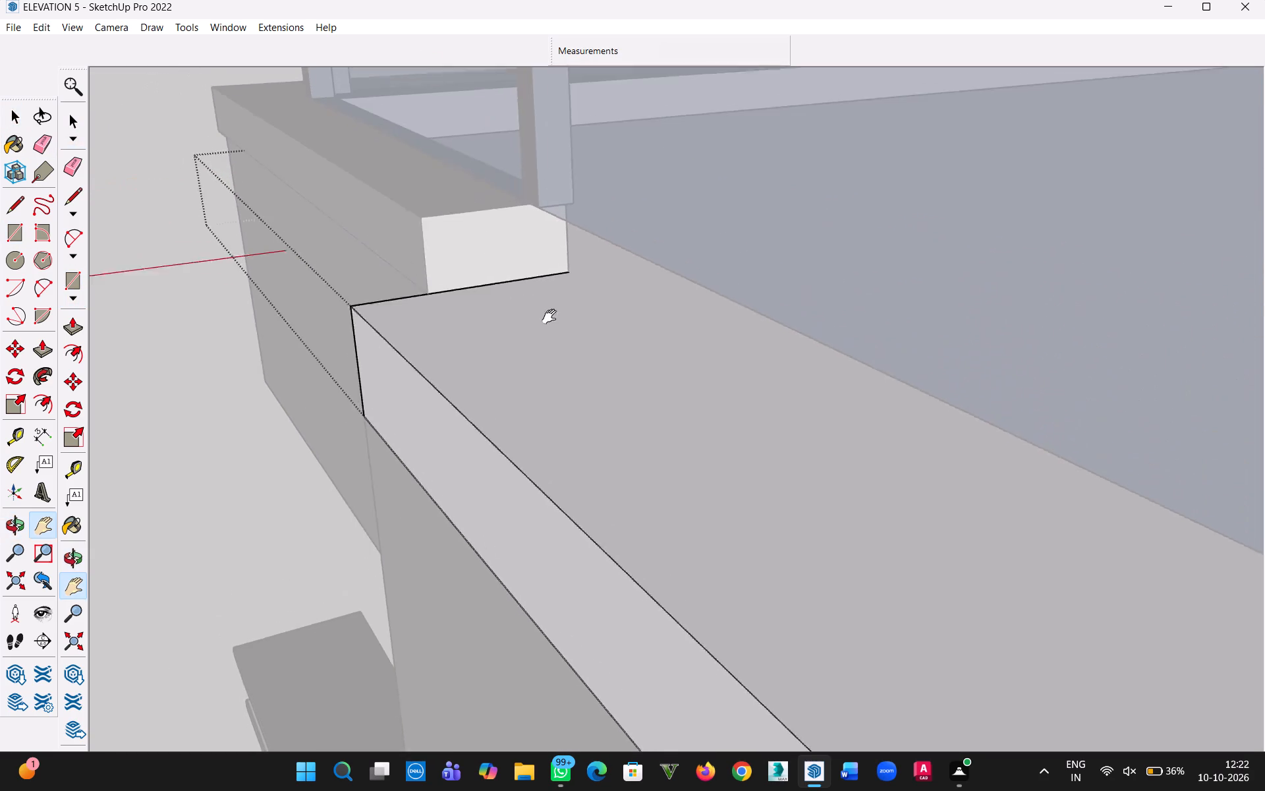
{"action": "left_click_drag", "start_coordinate": [552, 317], "coordinate": [563, 364]}
{"action": "middle_click_drag", "start_coordinate": [565, 368], "coordinate": [522, 273]}
{"action": "key", "text": "r"}
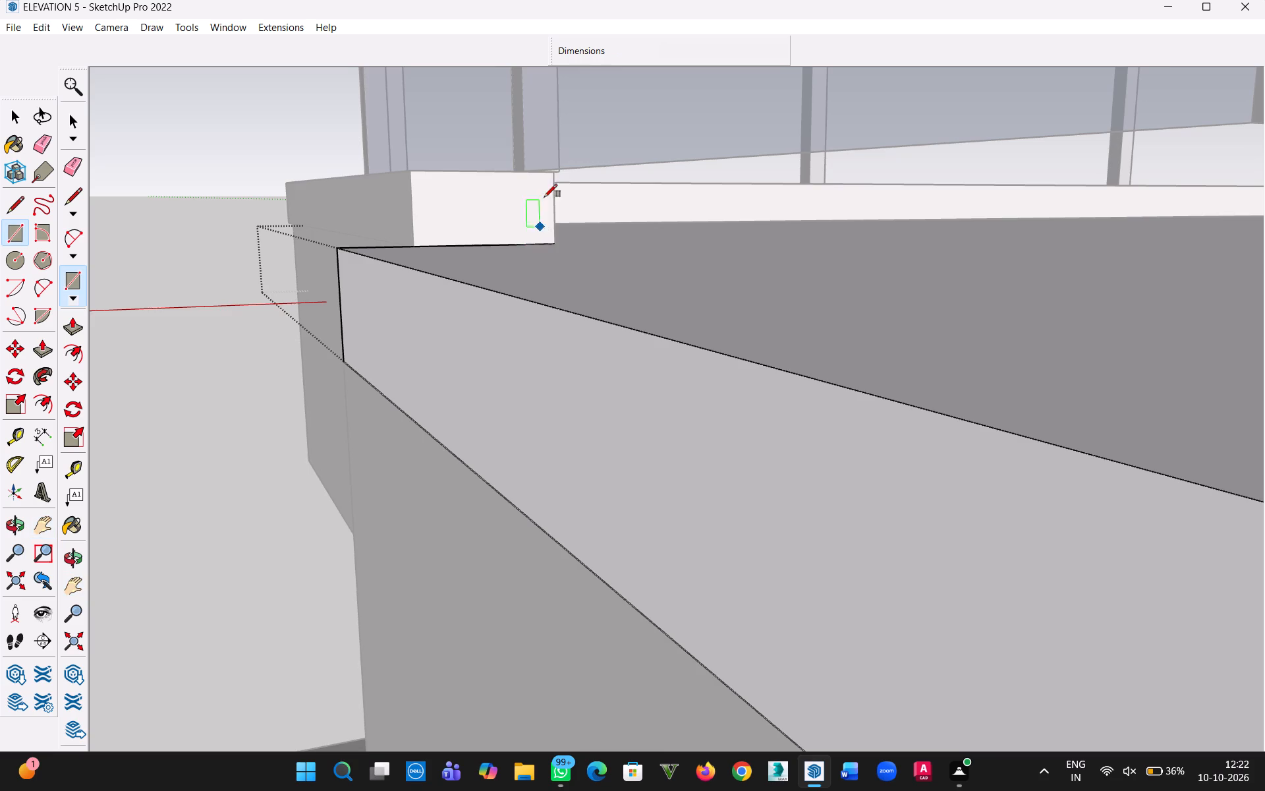
{"action": "scroll", "coordinate": [547, 190], "scroll_direction": "up", "scroll_amount": 9}
{"action": "middle_click_drag", "start_coordinate": [547, 160], "coordinate": [507, 116]}
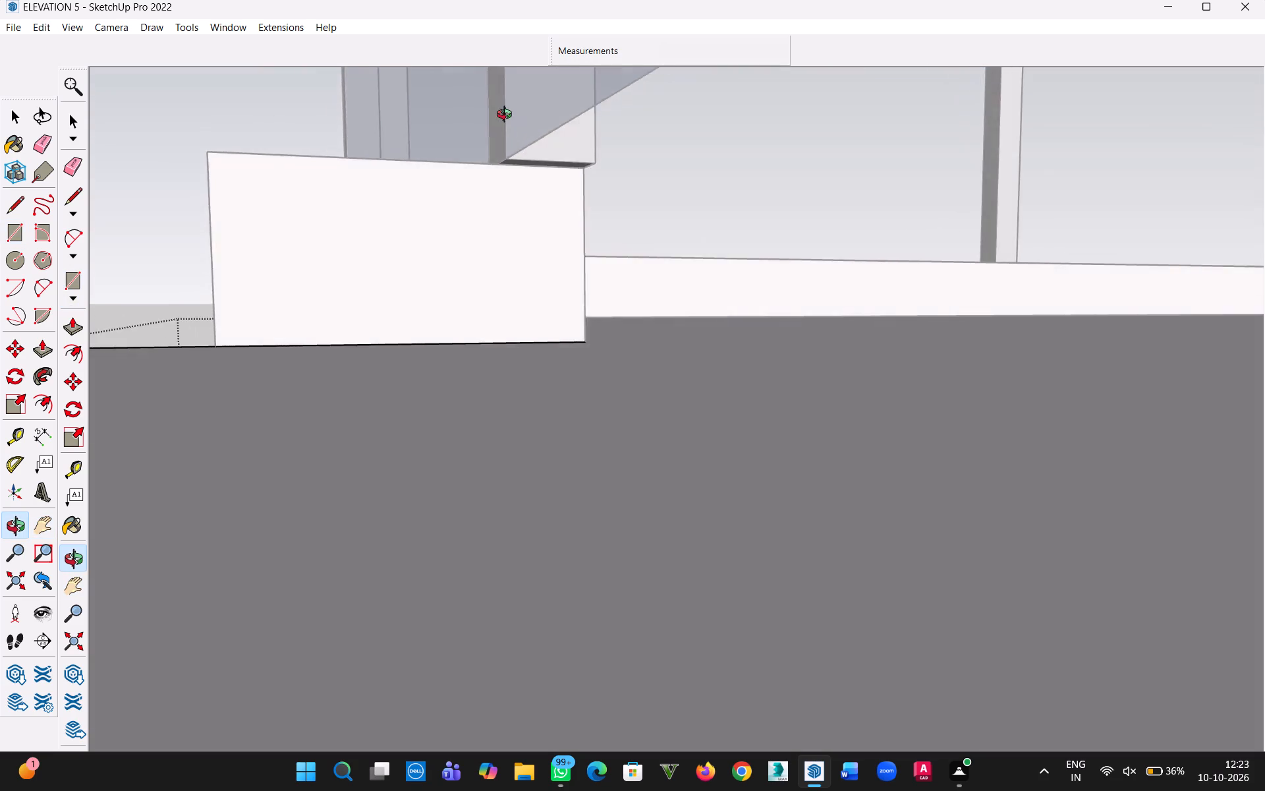
{"action": "middle_click_drag", "start_coordinate": [507, 116], "coordinate": [480, 98]}
{"action": "middle_click_drag", "start_coordinate": [490, 120], "coordinate": [548, 226]}
{"action": "scroll", "coordinate": [515, 219], "scroll_direction": "down", "scroll_amount": 2}
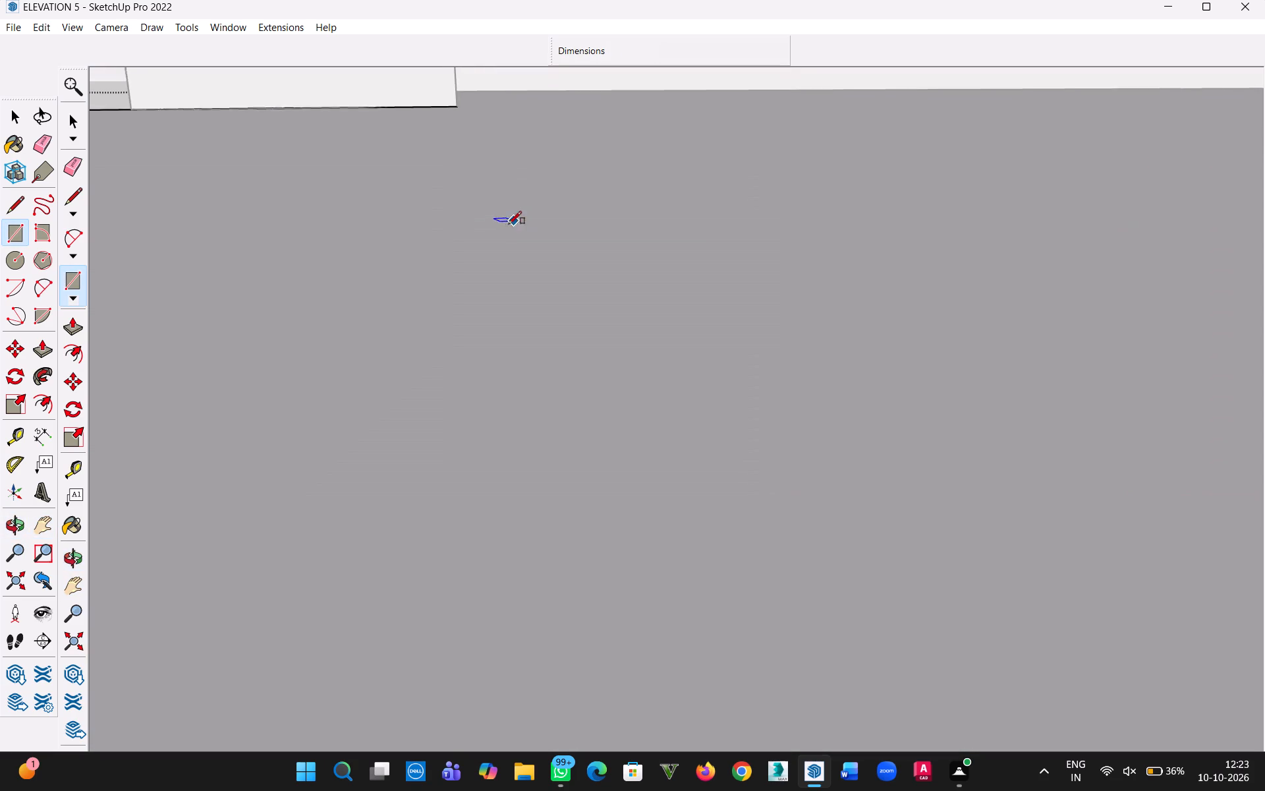
{"action": "scroll", "coordinate": [509, 224], "scroll_direction": "down", "scroll_amount": 7}
{"action": "middle_click_drag", "start_coordinate": [442, 171], "coordinate": [424, 175]}
{"action": "key", "text": "h"}
{"action": "left_click_drag", "start_coordinate": [424, 175], "coordinate": [626, 418]}
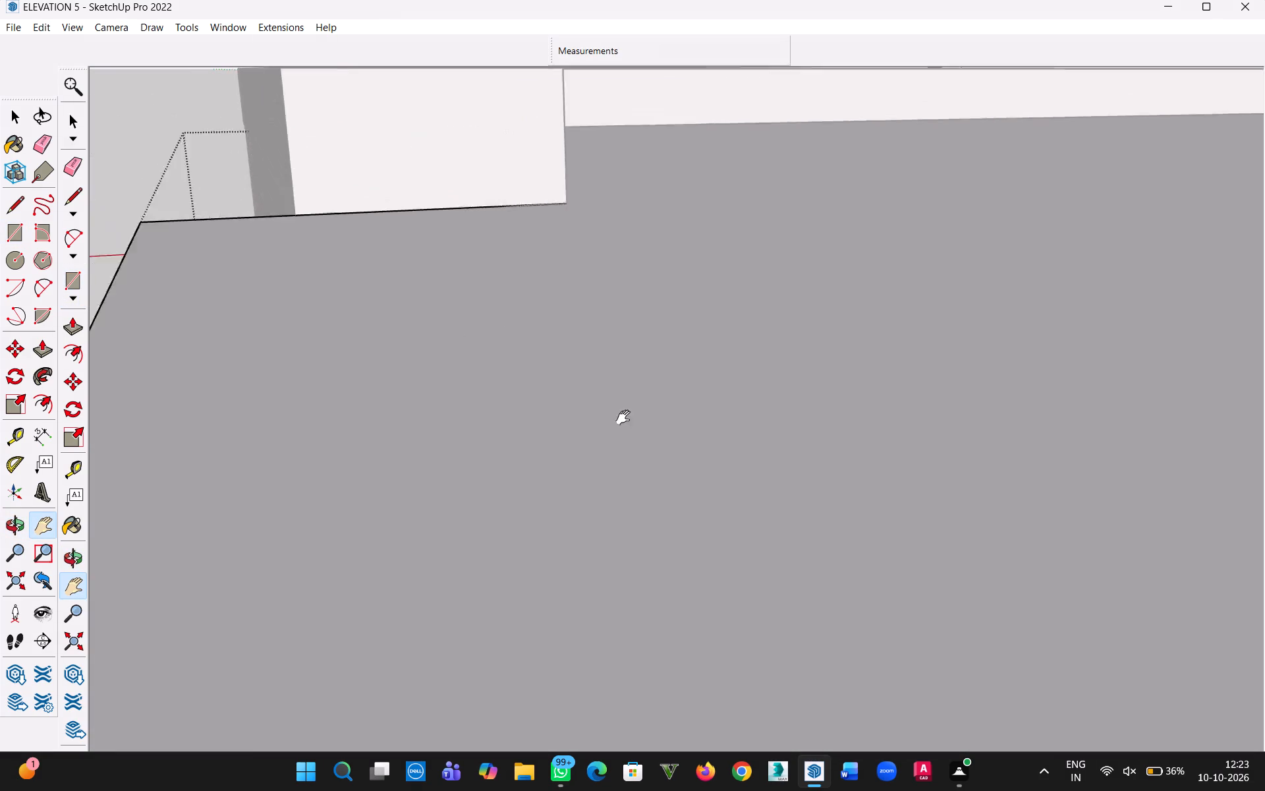
{"action": "left_click_drag", "start_coordinate": [626, 418], "coordinate": [756, 662]}
{"action": "middle_click_drag", "start_coordinate": [651, 366], "coordinate": [619, 272]}
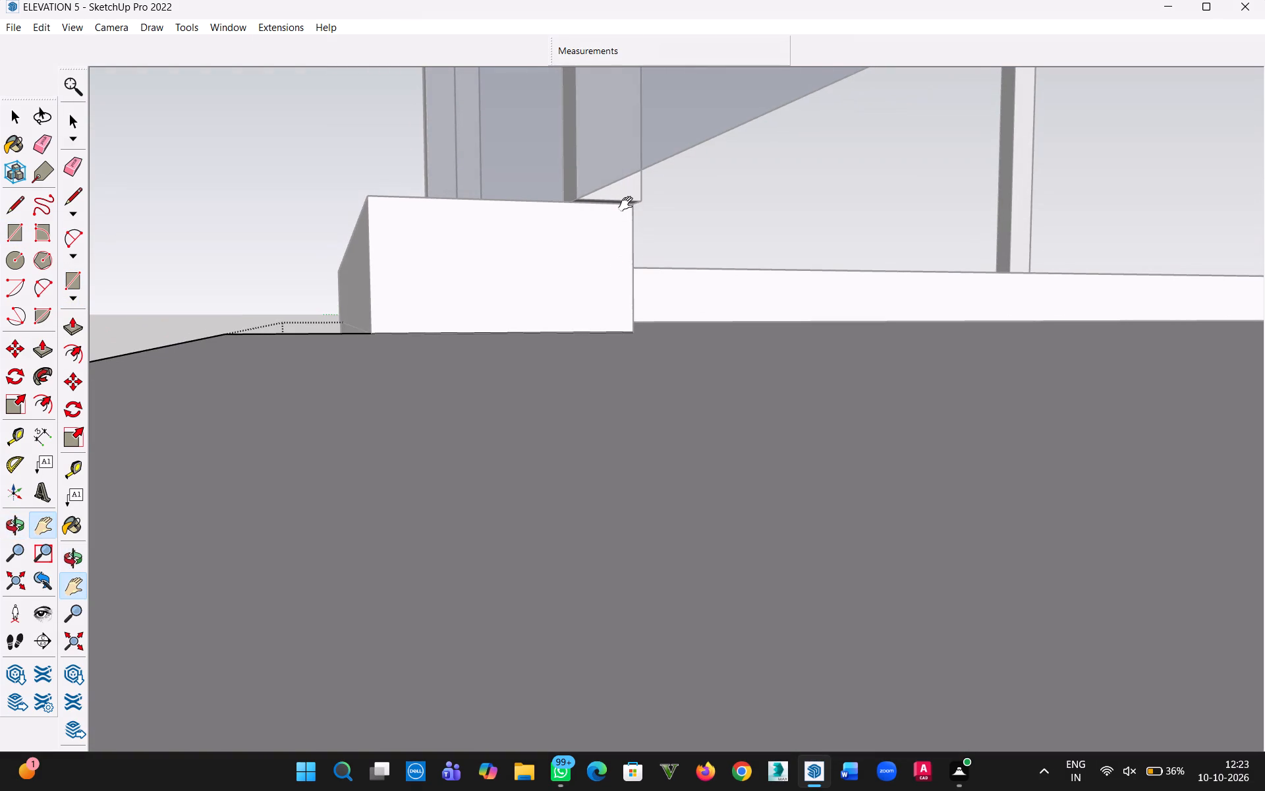
{"action": "key", "text": "Escape"}
{"action": "scroll", "coordinate": [634, 220], "scroll_direction": "up", "scroll_amount": 3}
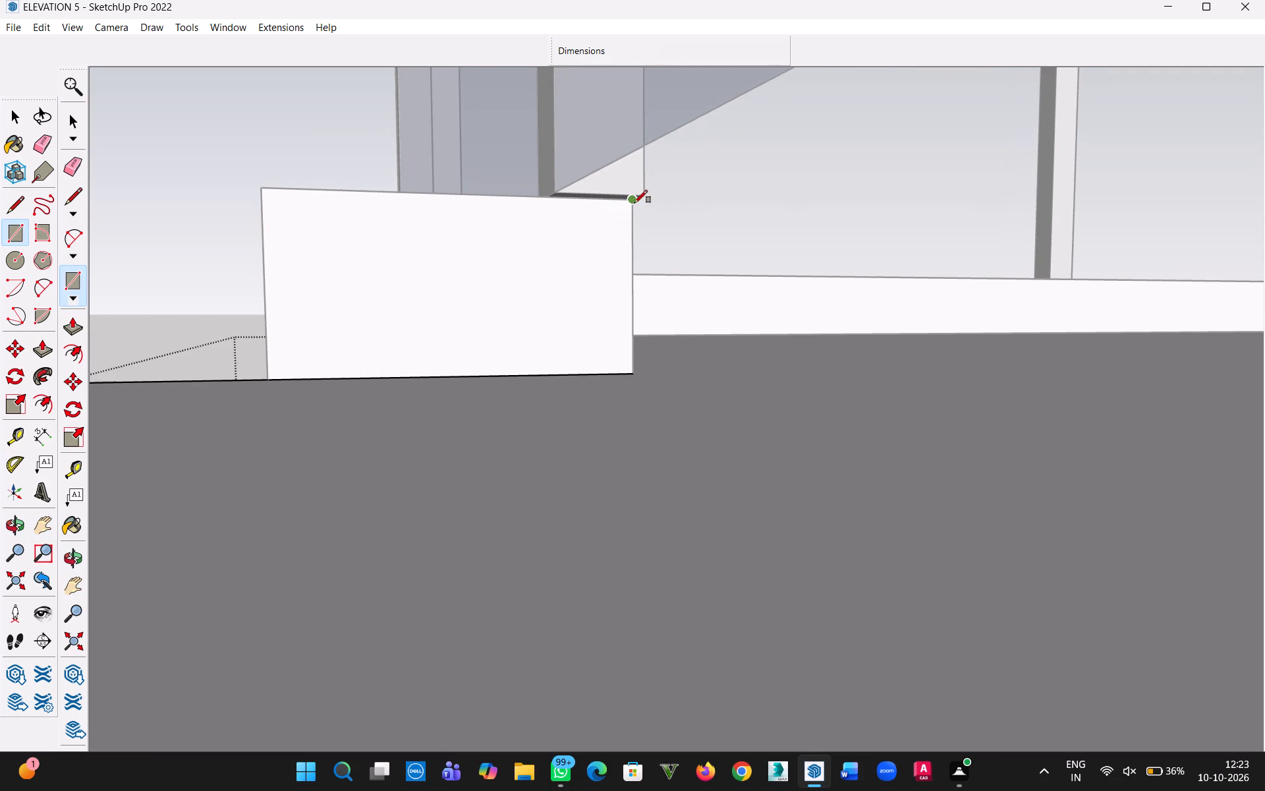
{"action": "left_click", "coordinate": [634, 203]}
{"action": "left_click", "coordinate": [269, 375]}
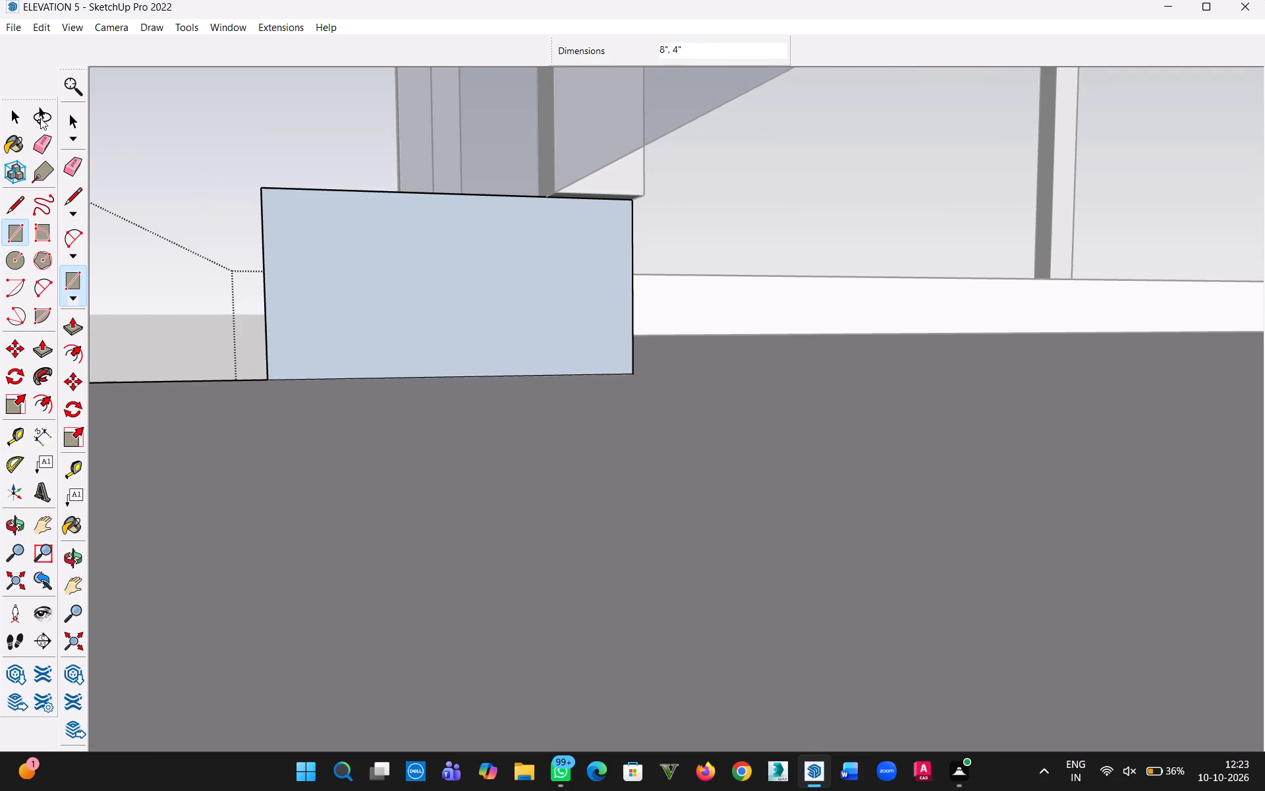
{"action": "left_click", "coordinate": [13, 123]}
Push/Pull the 8" by 4" rectangle 49' along the roof's side edge to the rear edge and close the slab group.
{"action": "scroll", "coordinate": [140, 198], "scroll_direction": "down", "scroll_amount": 17}
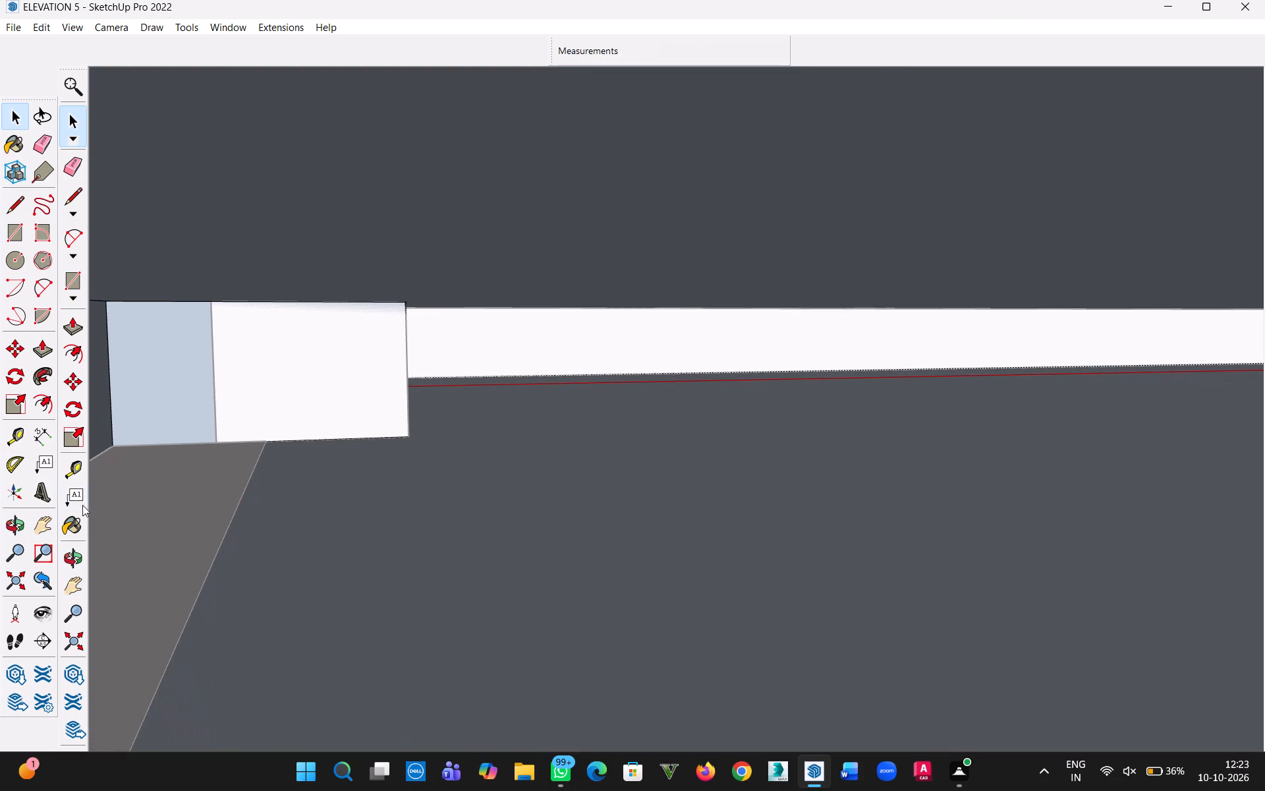
{"action": "left_click", "coordinate": [9, 578]}
{"action": "middle_click_drag", "start_coordinate": [487, 277], "coordinate": [581, 408]}
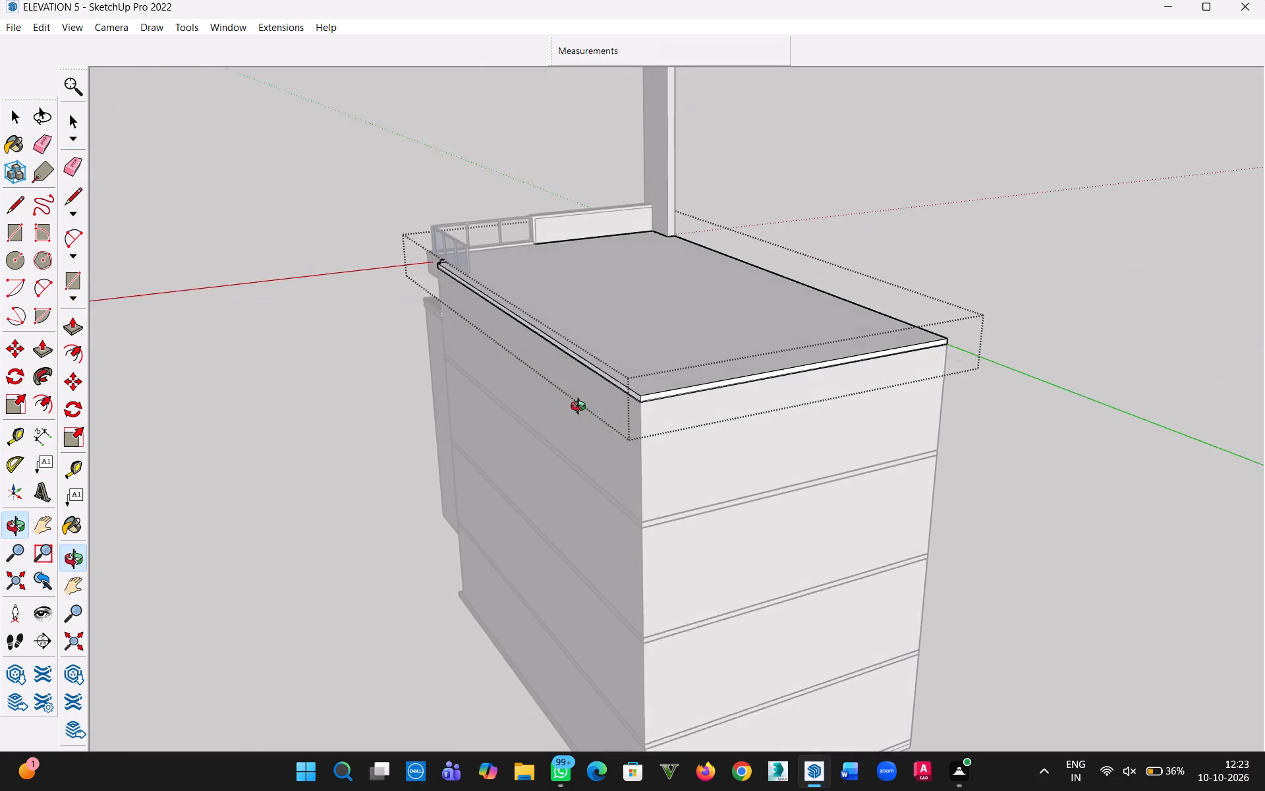
{"action": "middle_click_drag", "start_coordinate": [581, 408], "coordinate": [582, 411]}
{"action": "scroll", "coordinate": [480, 351], "scroll_direction": "up", "scroll_amount": 18}
{"action": "scroll", "coordinate": [422, 192], "scroll_direction": "up", "scroll_amount": 5}
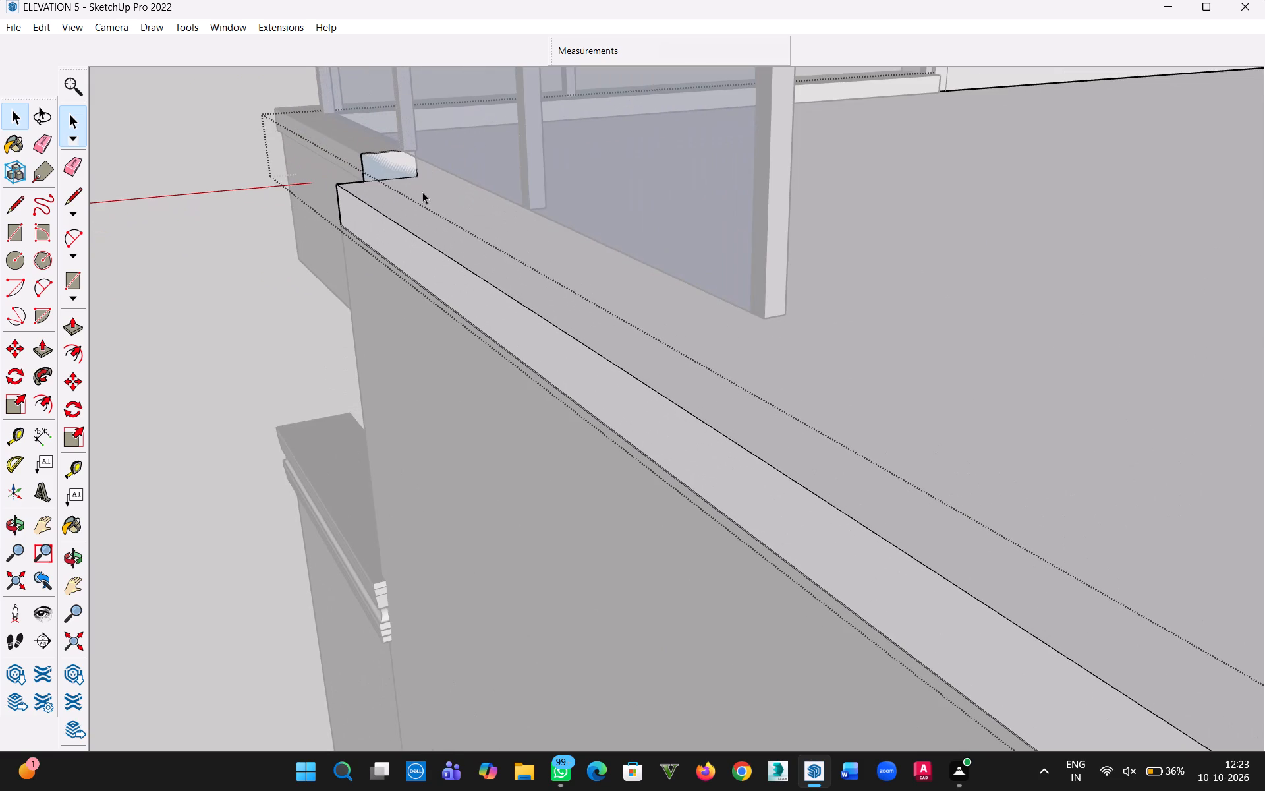
{"action": "key", "text": "p"}
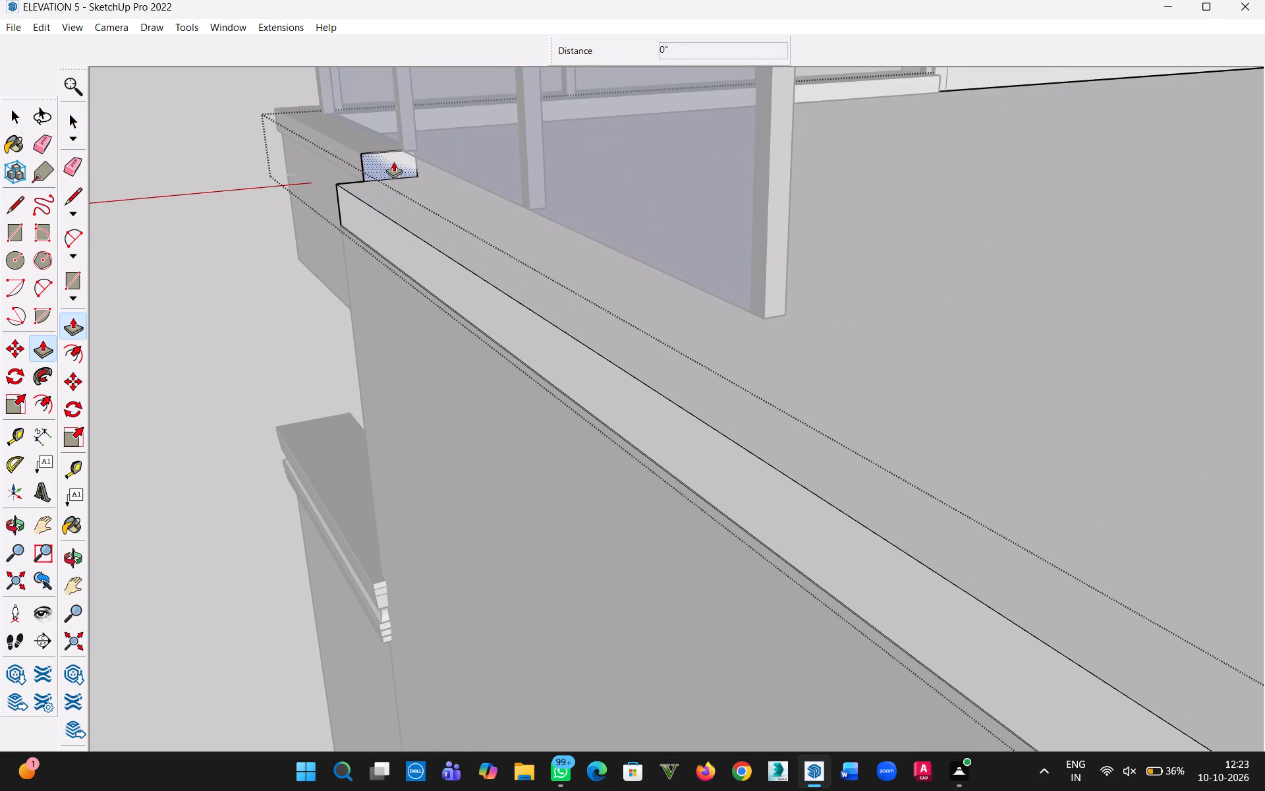
{"action": "left_click", "coordinate": [392, 160]}
{"action": "scroll", "coordinate": [553, 272], "scroll_direction": "down", "scroll_amount": 10}
{"action": "scroll", "coordinate": [613, 280], "scroll_direction": "up", "scroll_amount": 1}
{"action": "scroll", "coordinate": [613, 283], "scroll_direction": "down", "scroll_amount": 8}
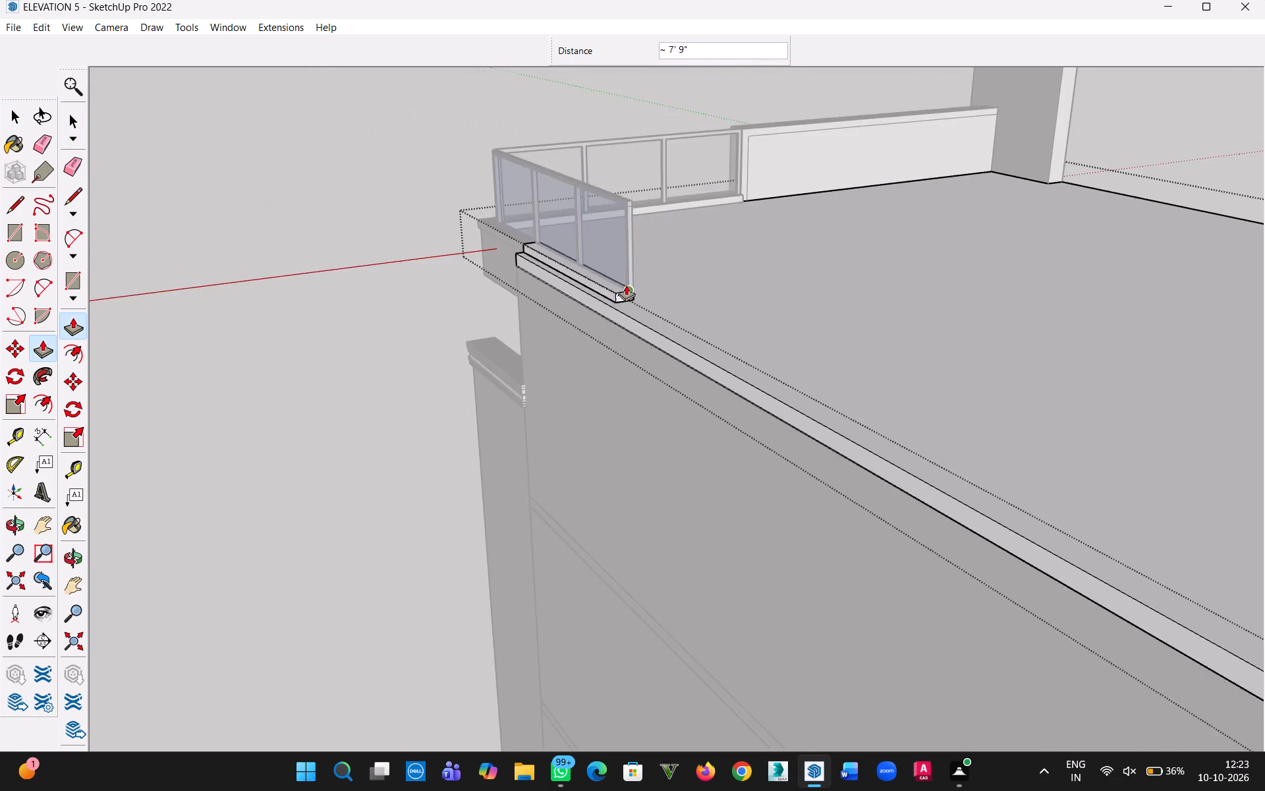
{"action": "scroll", "coordinate": [626, 285], "scroll_direction": "down", "scroll_amount": 10}
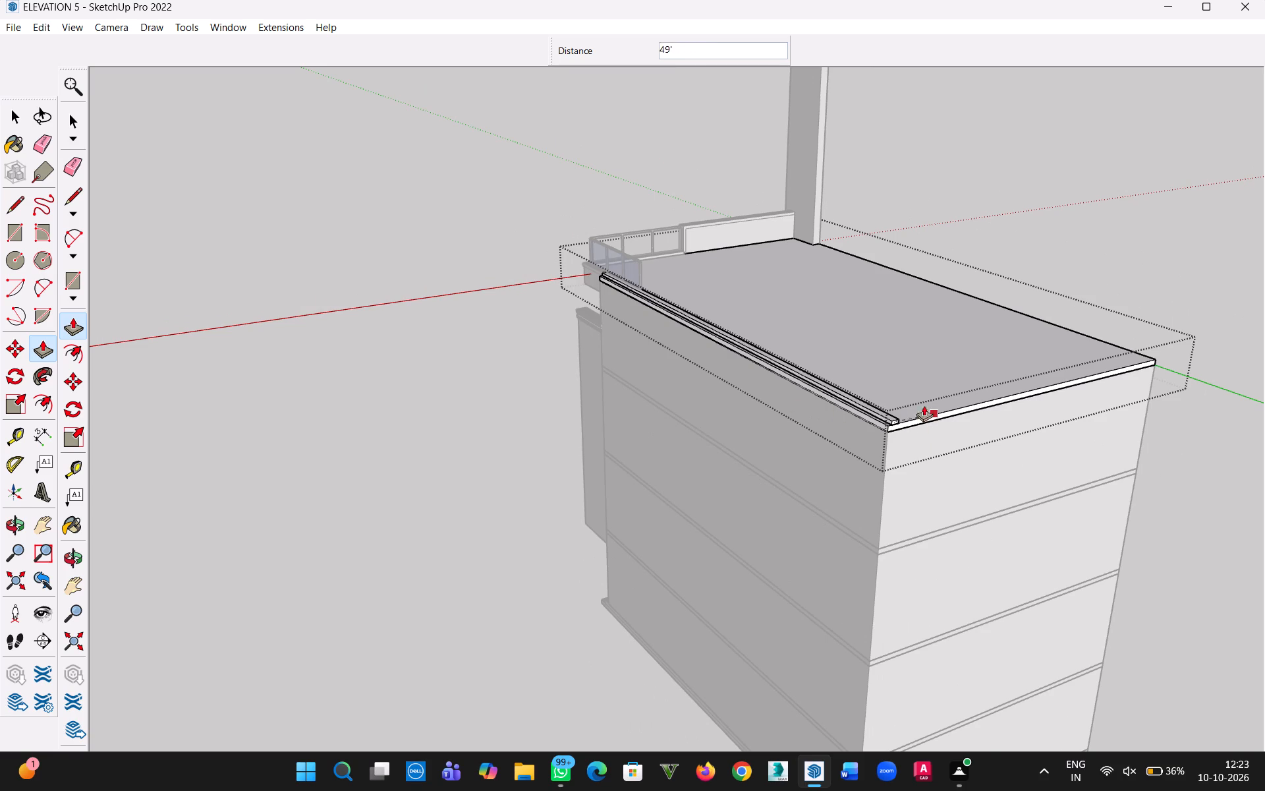
{"action": "scroll", "coordinate": [857, 394], "scroll_direction": "up", "scroll_amount": 5}
{"action": "scroll", "coordinate": [936, 431], "scroll_direction": "up", "scroll_amount": 7}
{"action": "middle_click_drag", "start_coordinate": [882, 422], "coordinate": [972, 373]}
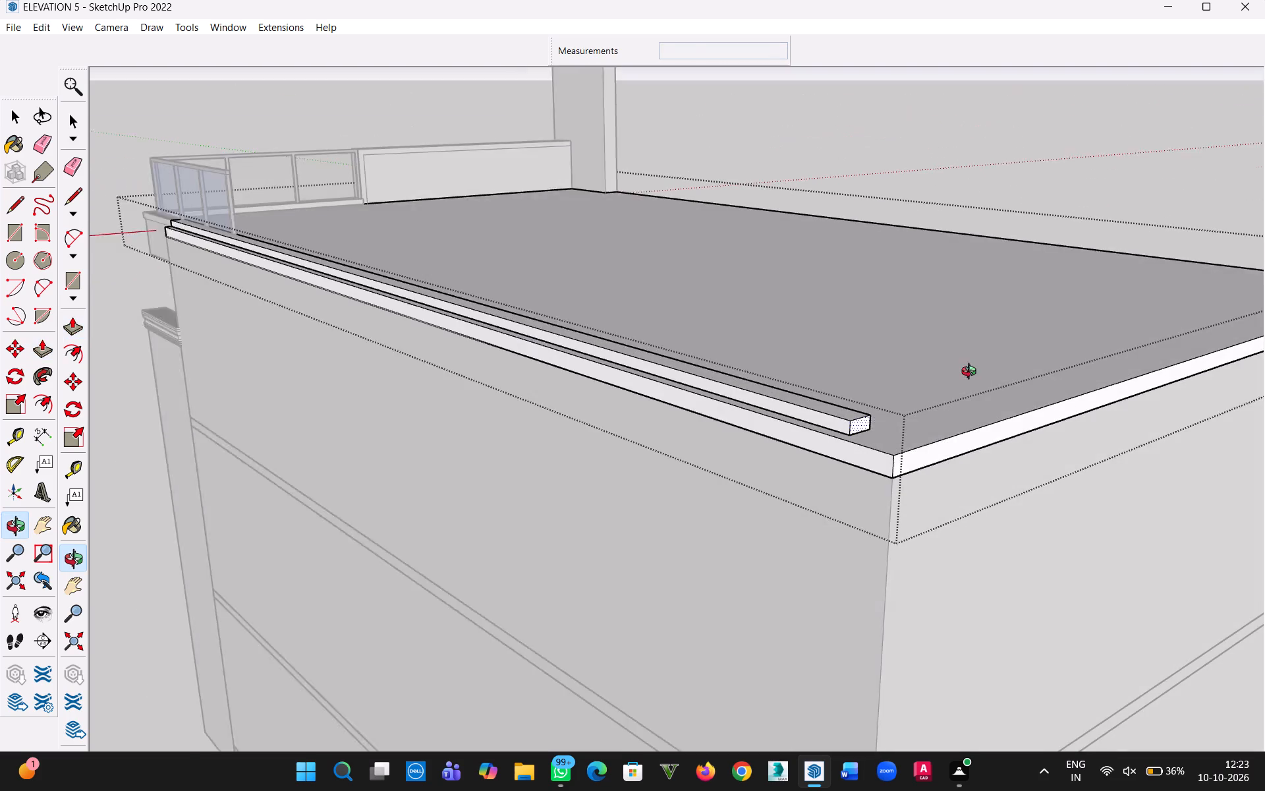
{"action": "middle_click_drag", "start_coordinate": [972, 373], "coordinate": [983, 365]}
{"action": "left_click", "coordinate": [918, 457]}
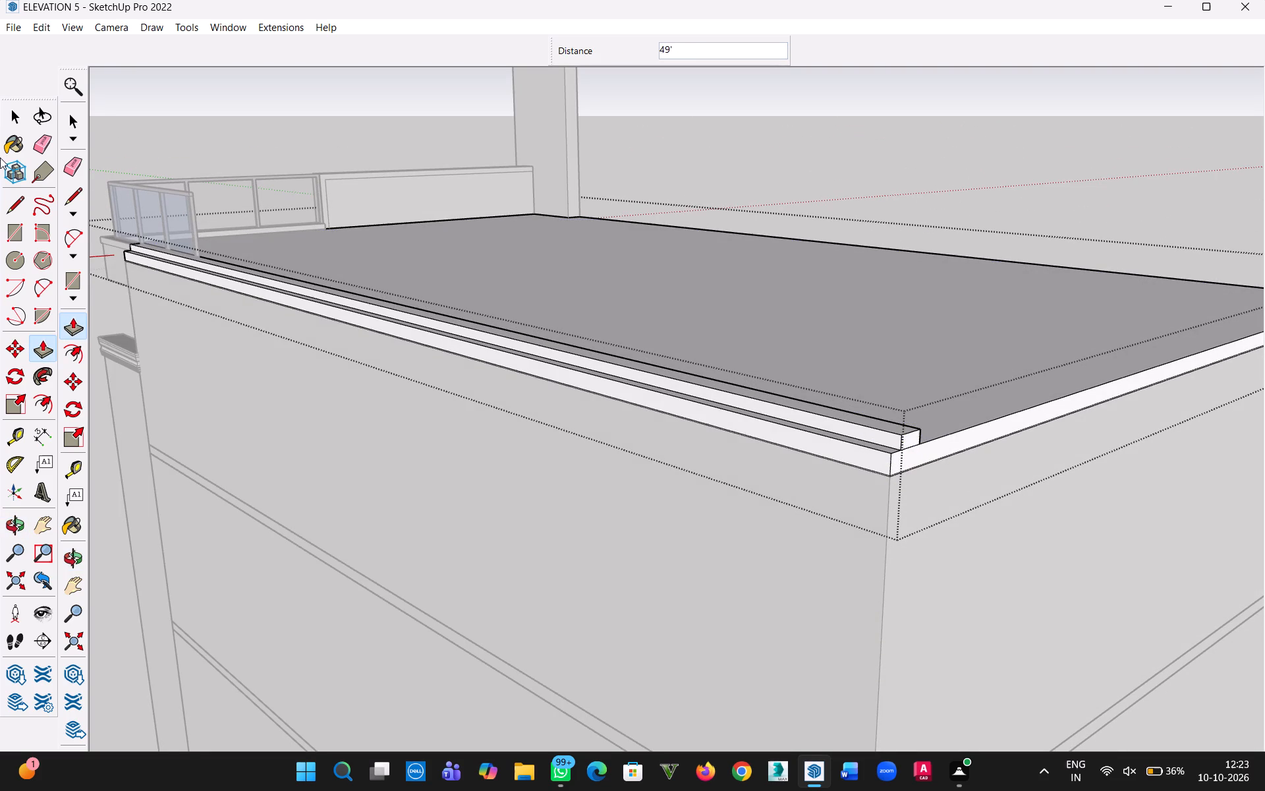
{"action": "left_click", "coordinate": [13, 121]}
{"action": "left_click", "coordinate": [325, 135]}
Open the roof slab group, Push/Pull the side coping strip's rear end face back about 41' 1" to the glass railing's end, and close the group.
{"action": "middle_click_drag", "start_coordinate": [298, 272], "coordinate": [545, 306]}
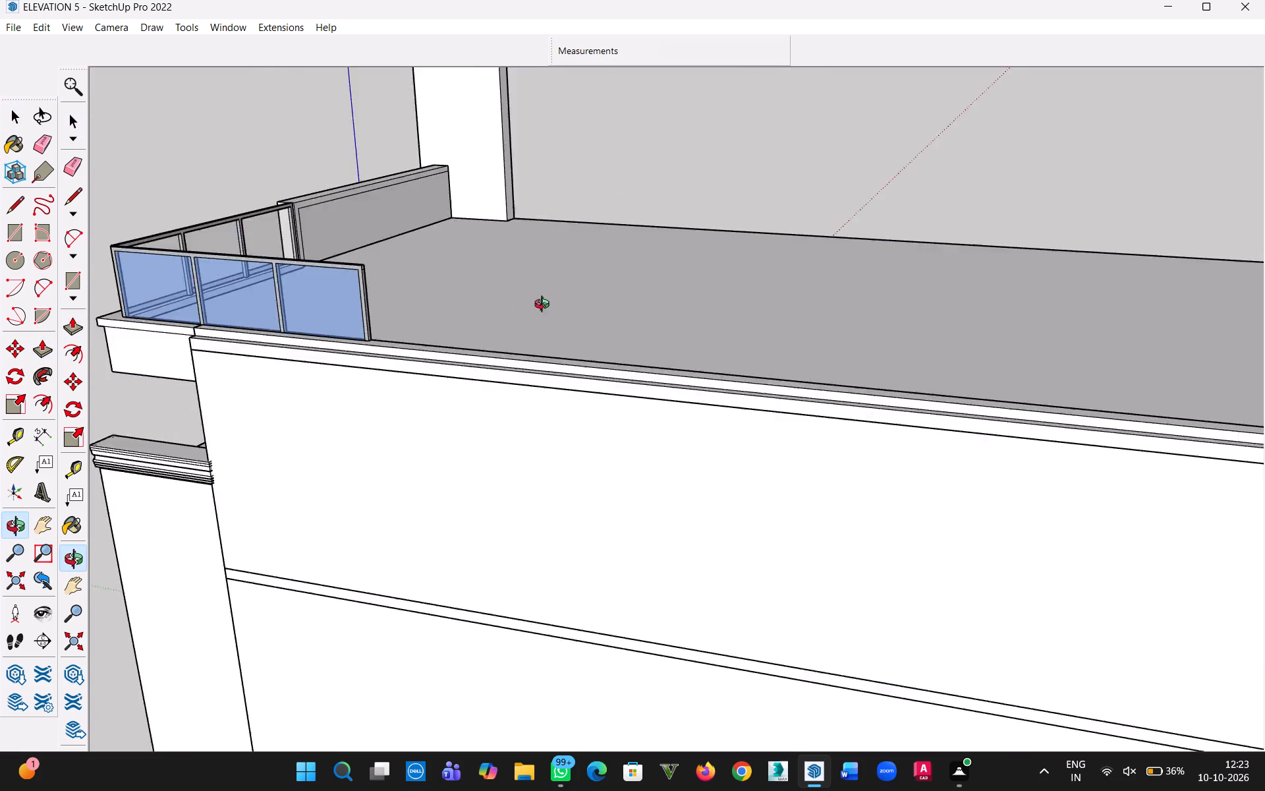
{"action": "middle_click_drag", "start_coordinate": [545, 306], "coordinate": [607, 276]}
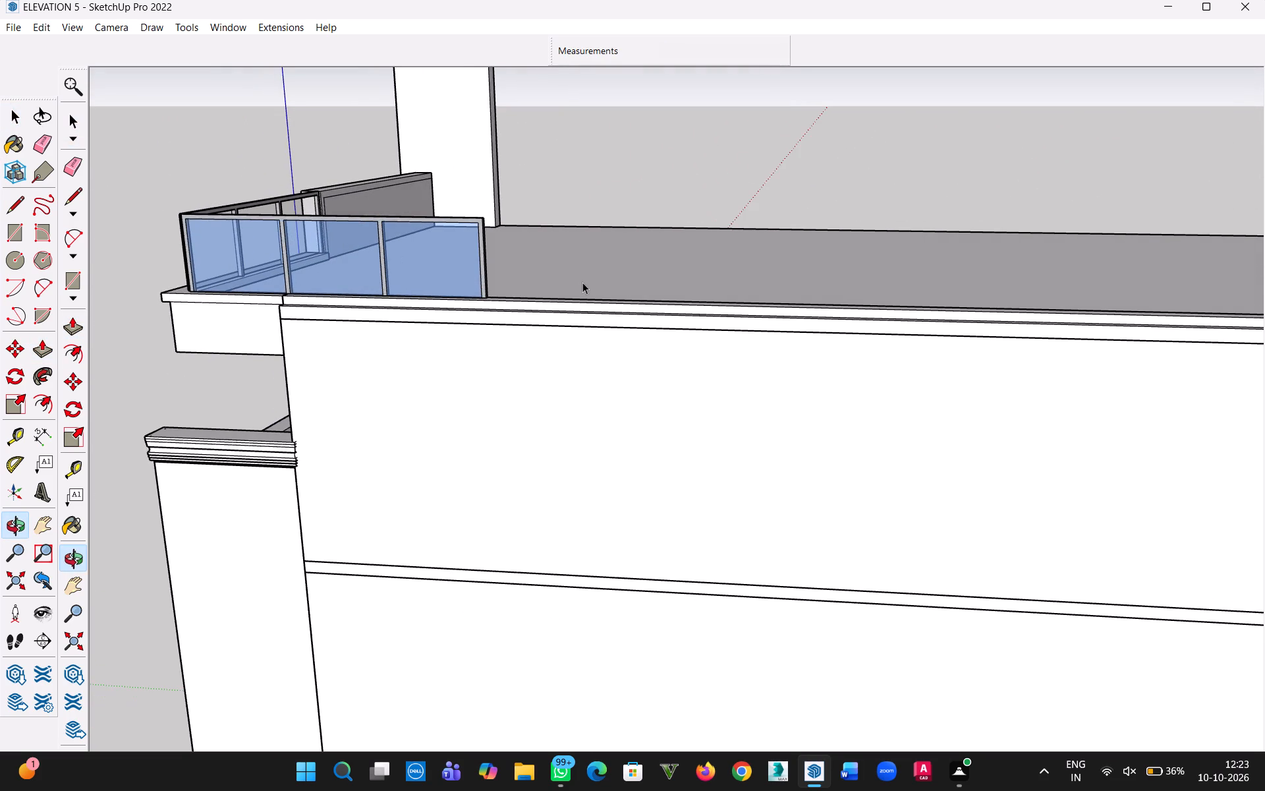
{"action": "middle_click_drag", "start_coordinate": [555, 301], "coordinate": [303, 368]}
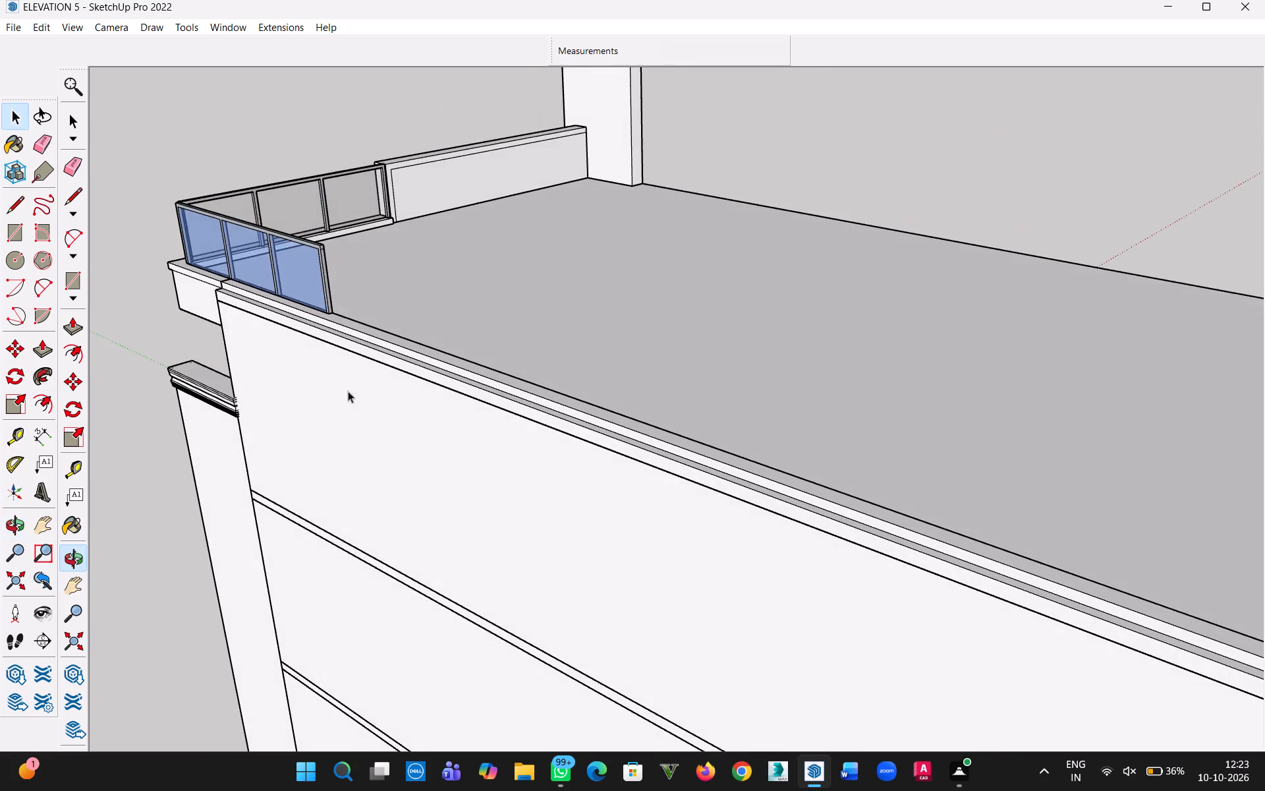
{"action": "scroll", "coordinate": [415, 417], "scroll_direction": "down", "scroll_amount": 5}
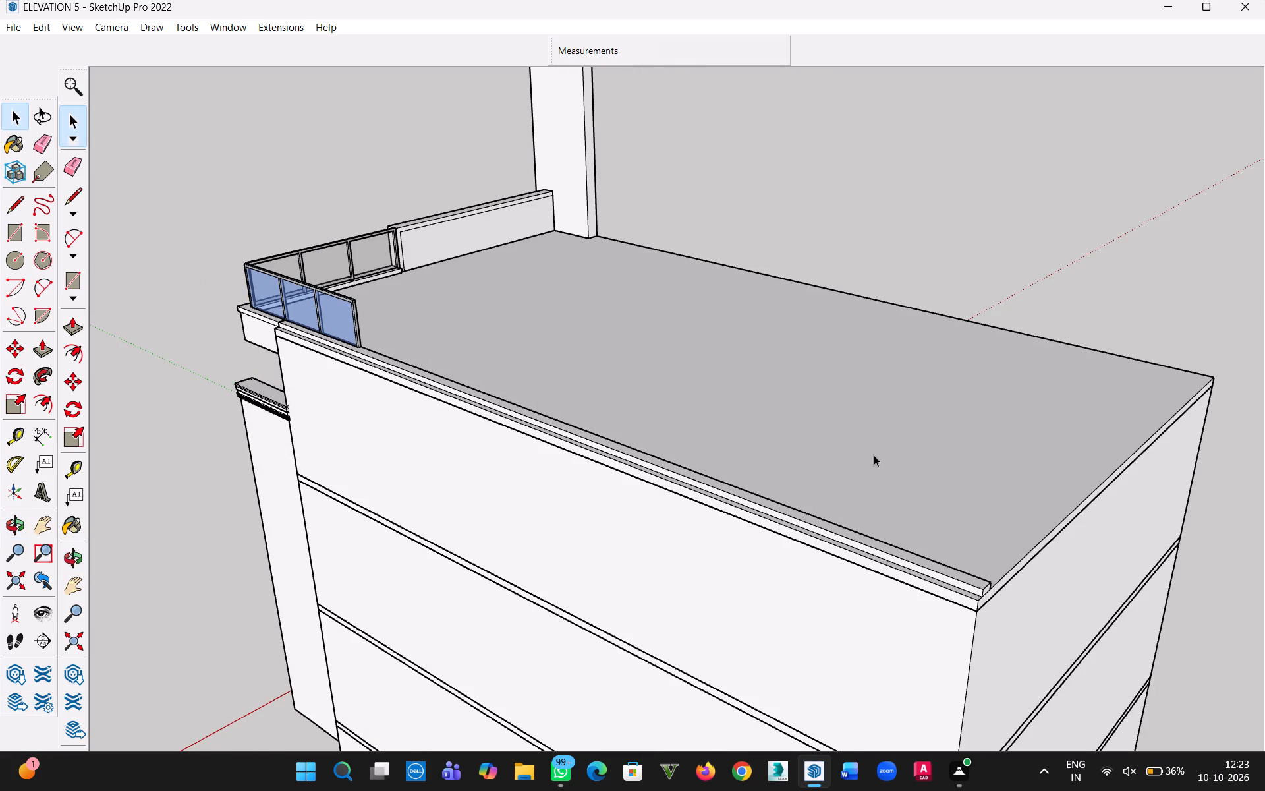
{"action": "key", "text": "p"}
{"action": "scroll", "coordinate": [1004, 606], "scroll_direction": "up", "scroll_amount": 12}
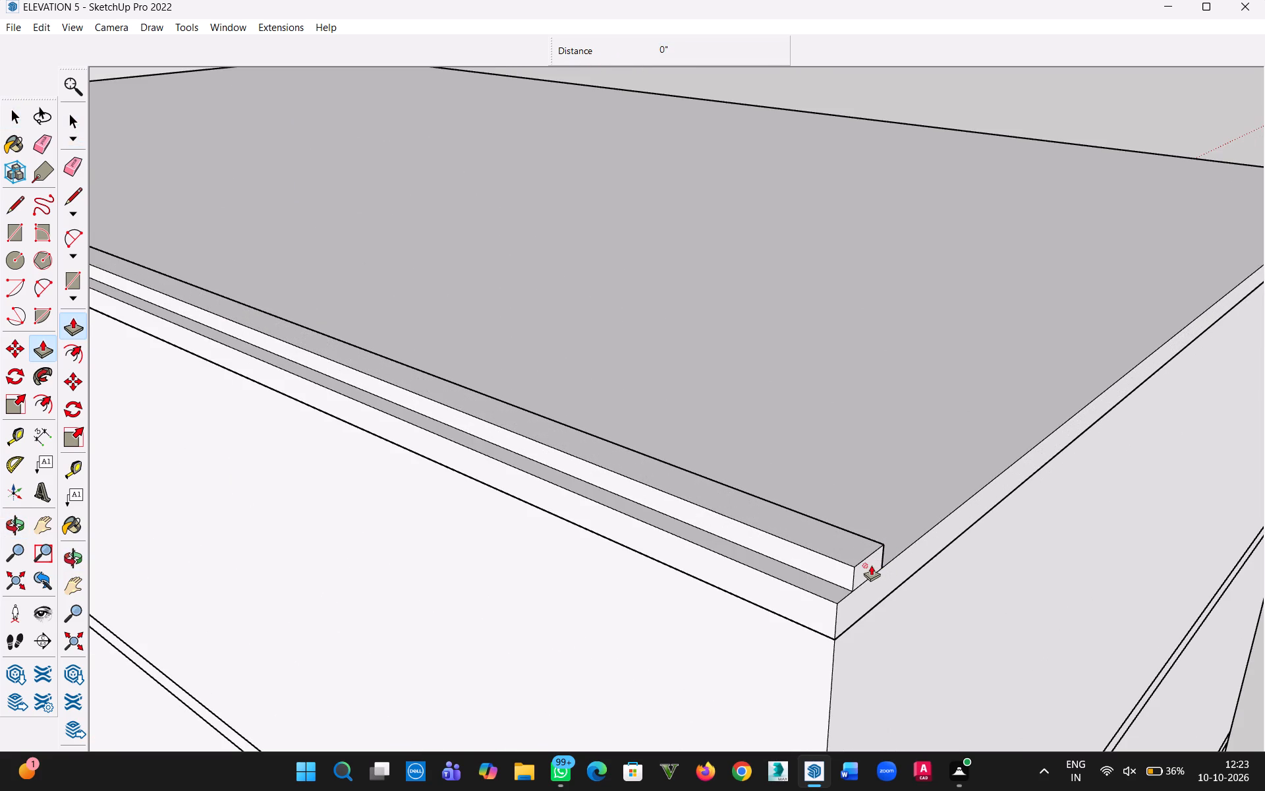
{"action": "left_click", "coordinate": [871, 565]}
{"action": "left_click", "coordinate": [19, 128]}
{"action": "double_click", "coordinate": [765, 533]}
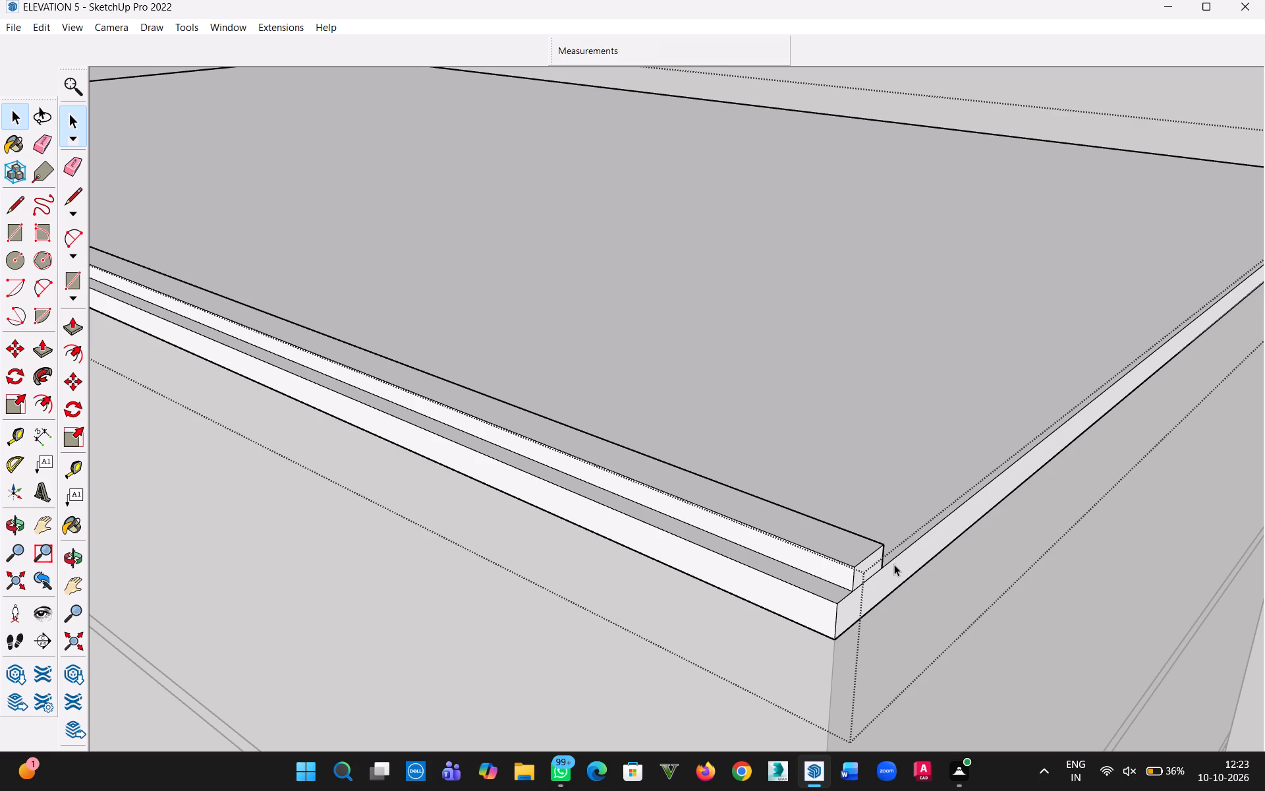
{"action": "key", "text": "p"}
{"action": "left_click", "coordinate": [868, 561]}
{"action": "key", "text": "h"}
{"action": "left_click_drag", "start_coordinate": [546, 439], "coordinate": [575, 455]}
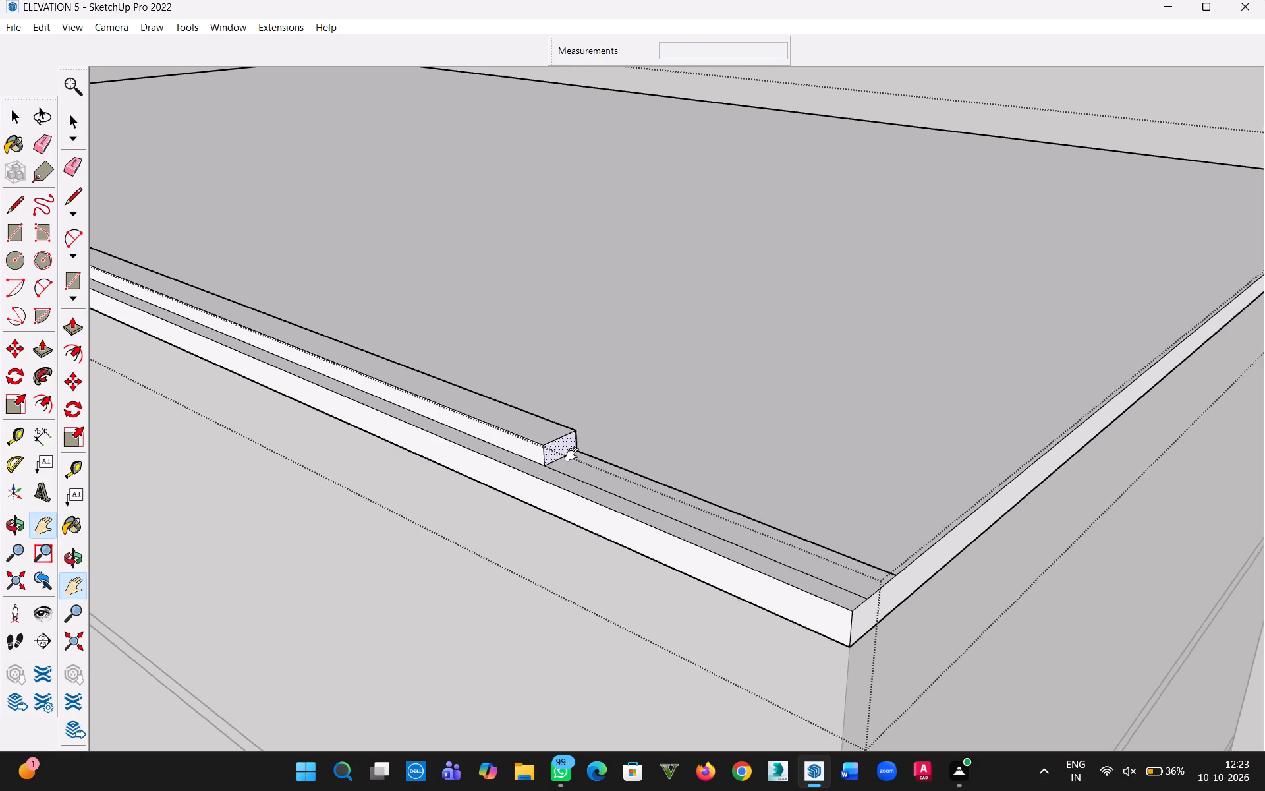
{"action": "left_click_drag", "start_coordinate": [575, 455], "coordinate": [1108, 641]}
{"action": "left_click_drag", "start_coordinate": [297, 365], "coordinate": [969, 717]}
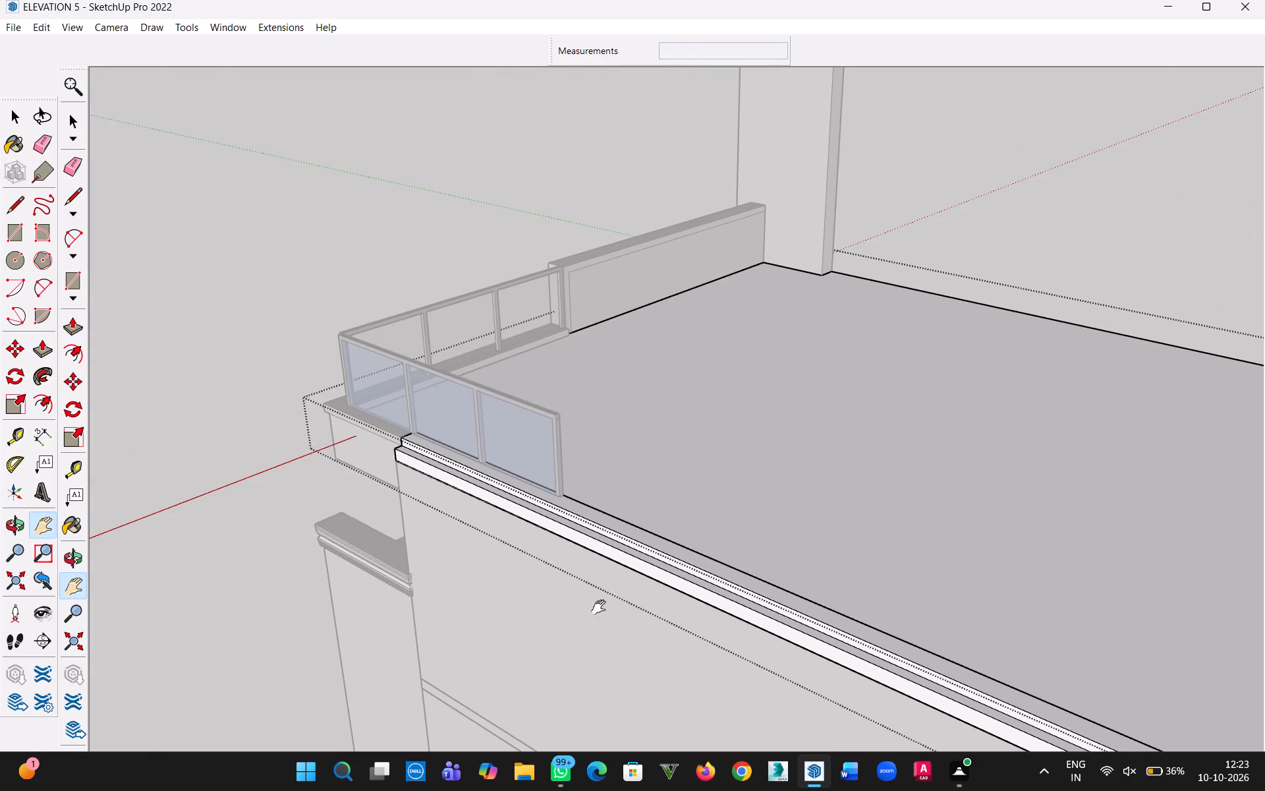
{"action": "key", "text": "Escape"}
{"action": "scroll", "coordinate": [565, 491], "scroll_direction": "up", "scroll_amount": 15}
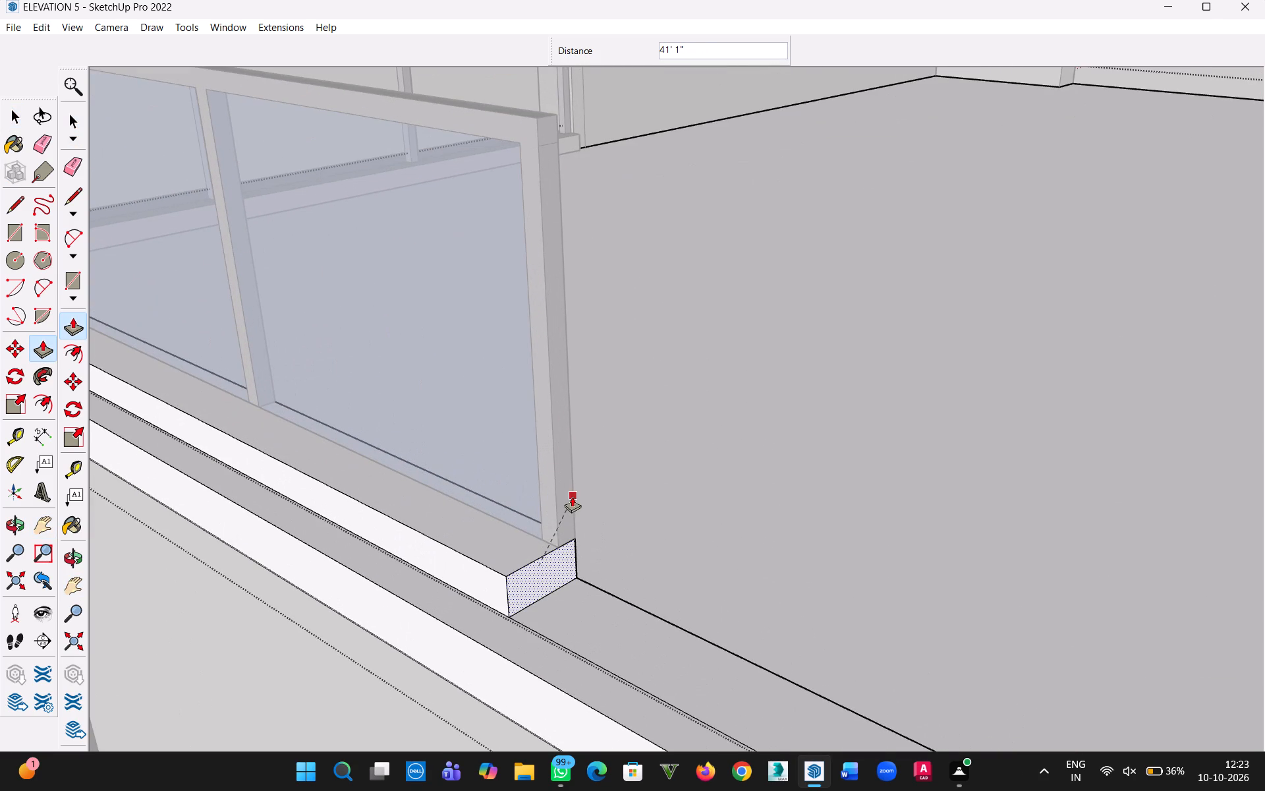
{"action": "left_click", "coordinate": [572, 498]}
{"action": "left_click", "coordinate": [15, 115]}
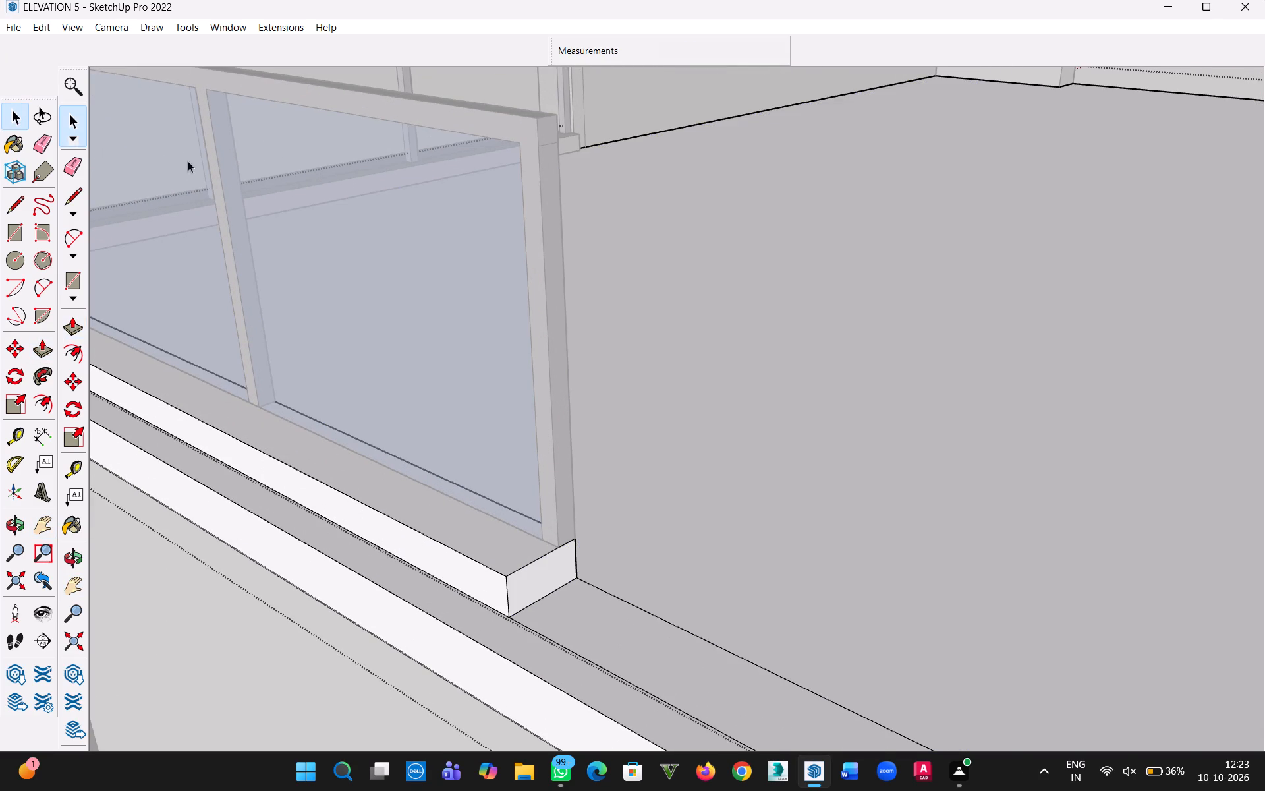
{"action": "scroll", "coordinate": [552, 269], "scroll_direction": "down", "scroll_amount": 18}
{"action": "left_click", "coordinate": [683, 294]}
{"action": "left_click", "coordinate": [335, 203]}
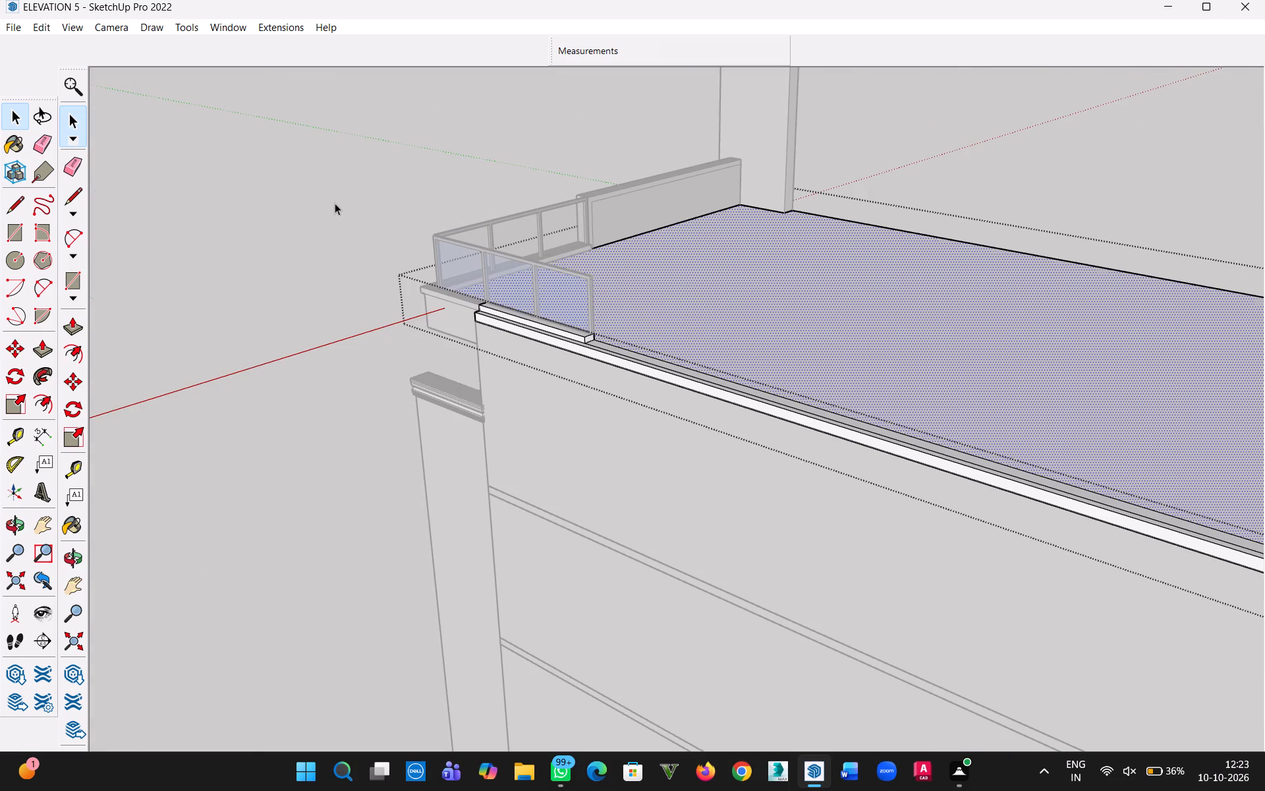
{"action": "left_click", "coordinate": [822, 282]}
Examine the whole building from the side and front, checking the curved panels, balcony railings and roof corner.
{"action": "scroll", "coordinate": [820, 333], "scroll_direction": "down", "scroll_amount": 11}
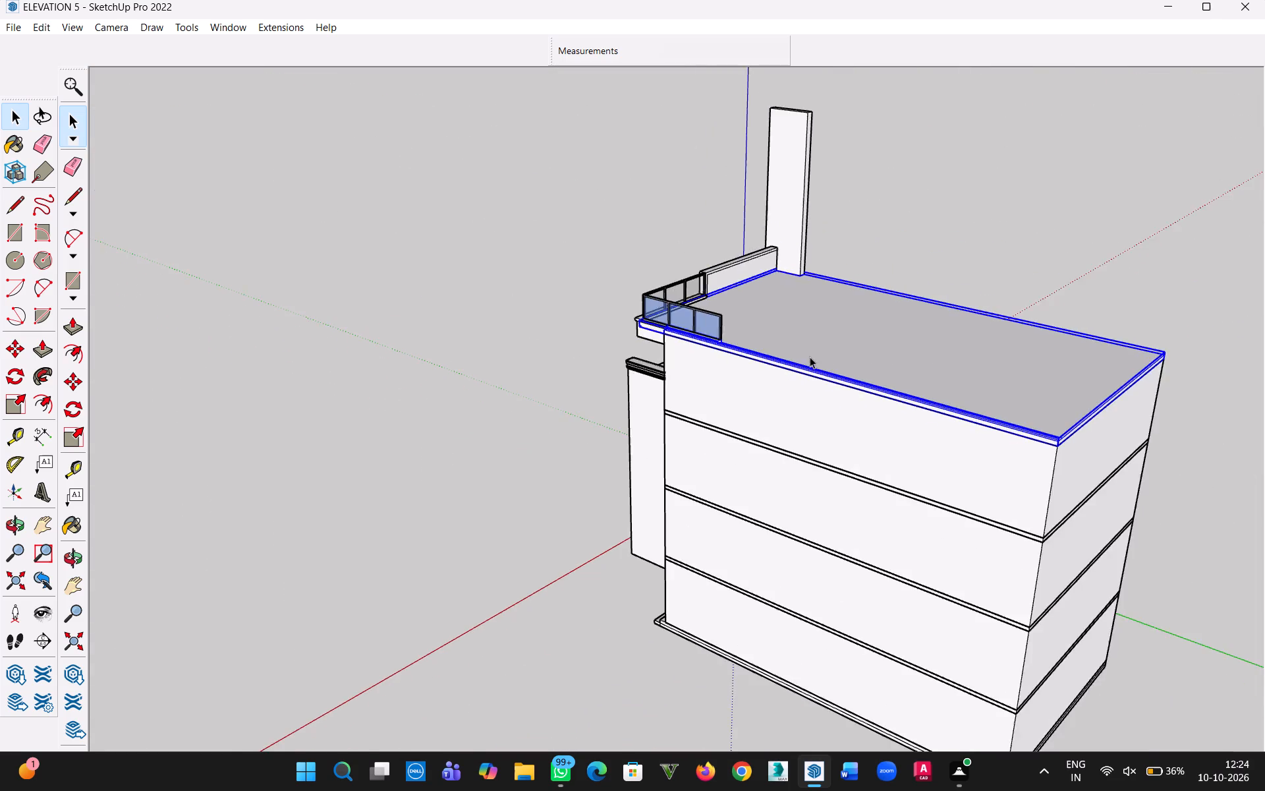
{"action": "scroll", "coordinate": [810, 357], "scroll_direction": "down", "scroll_amount": 1}
{"action": "middle_click_drag", "start_coordinate": [787, 393], "coordinate": [1264, 259]}
{"action": "middle_click_drag", "start_coordinate": [684, 490], "coordinate": [1133, 448]}
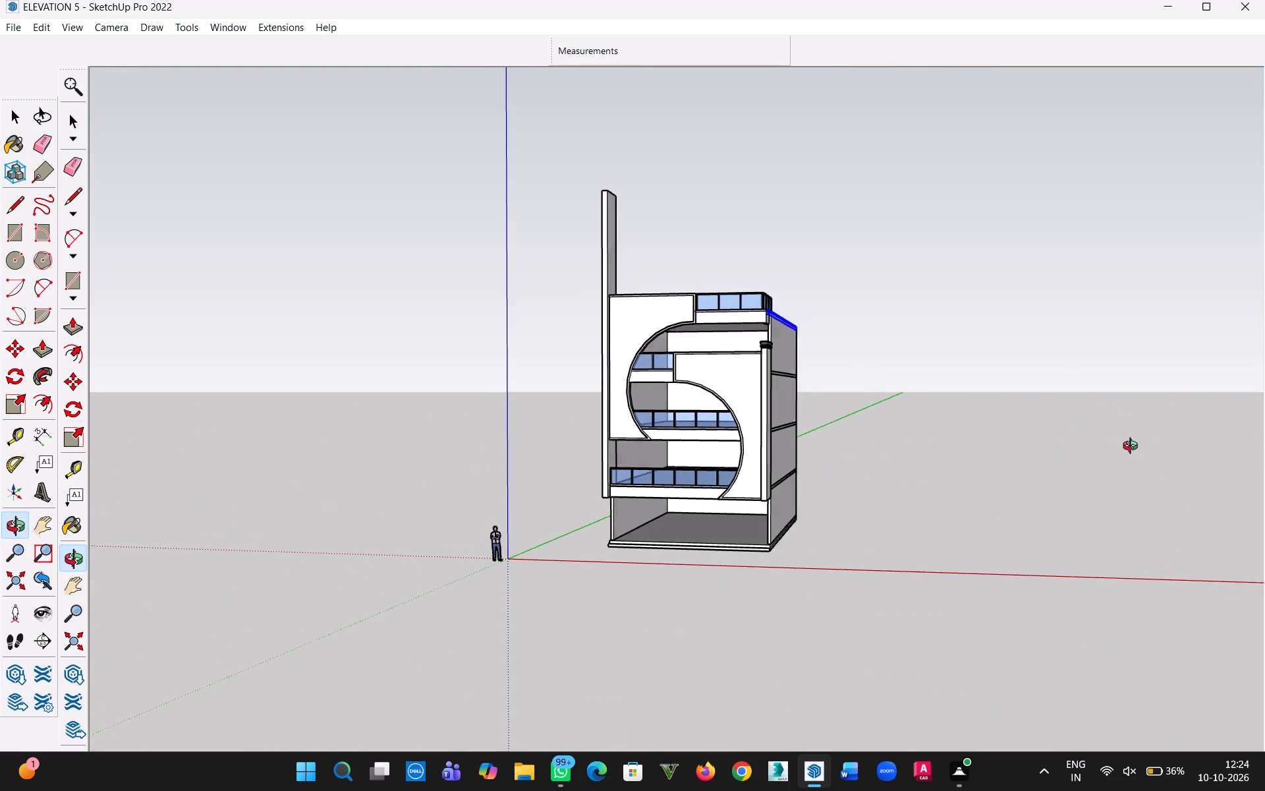
{"action": "middle_click_drag", "start_coordinate": [1133, 448], "coordinate": [1140, 448]}
{"action": "middle_click_drag", "start_coordinate": [503, 470], "coordinate": [637, 418]}
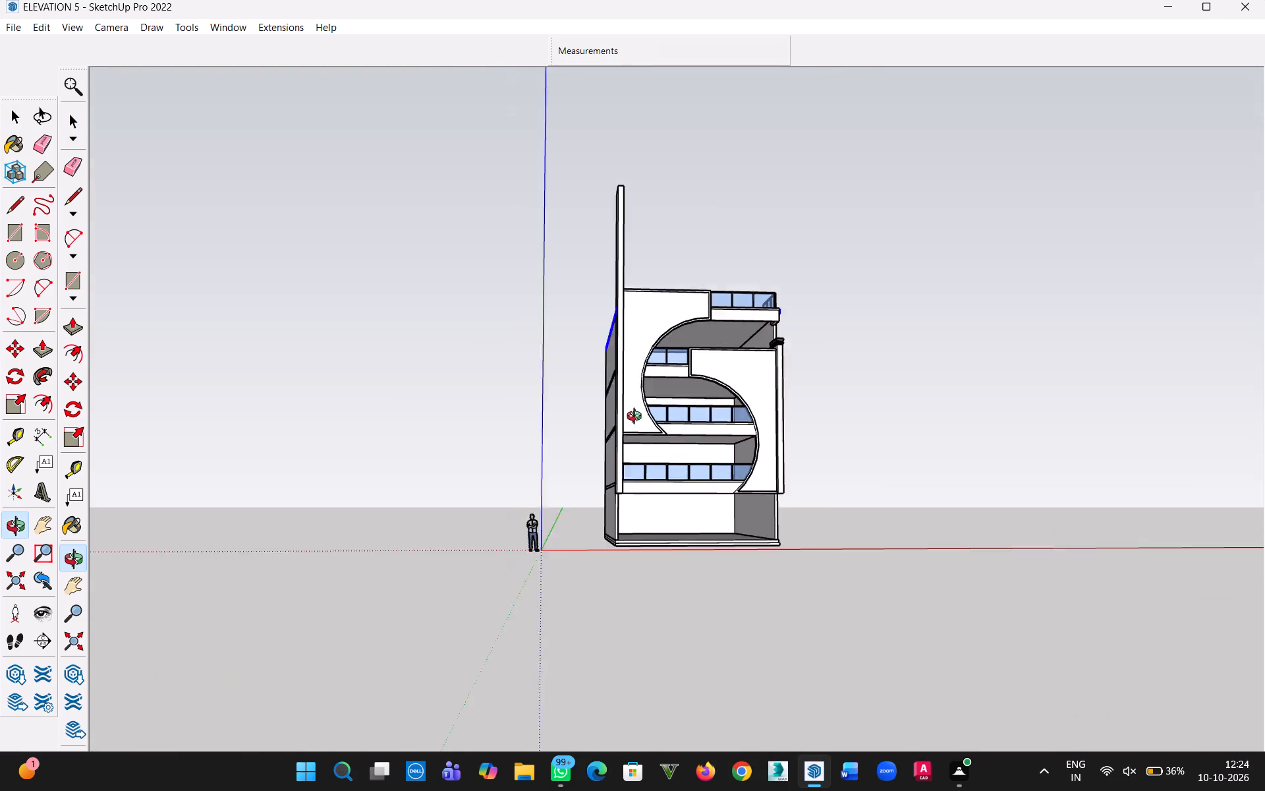
{"action": "middle_click_drag", "start_coordinate": [637, 418], "coordinate": [663, 525]}
{"action": "scroll", "coordinate": [770, 386], "scroll_direction": "up", "scroll_amount": 5}
{"action": "middle_click_drag", "start_coordinate": [770, 389], "coordinate": [753, 348]}
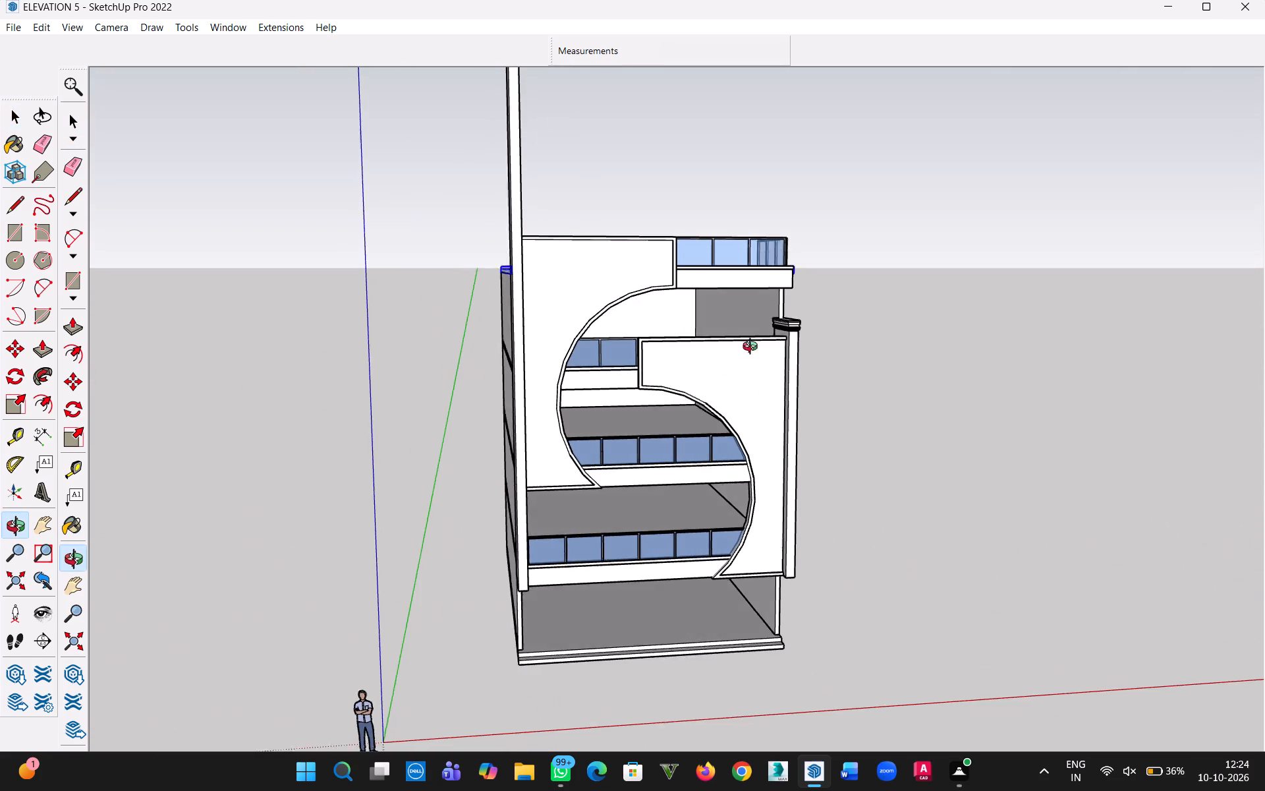
{"action": "middle_click_drag", "start_coordinate": [753, 348], "coordinate": [741, 302]}
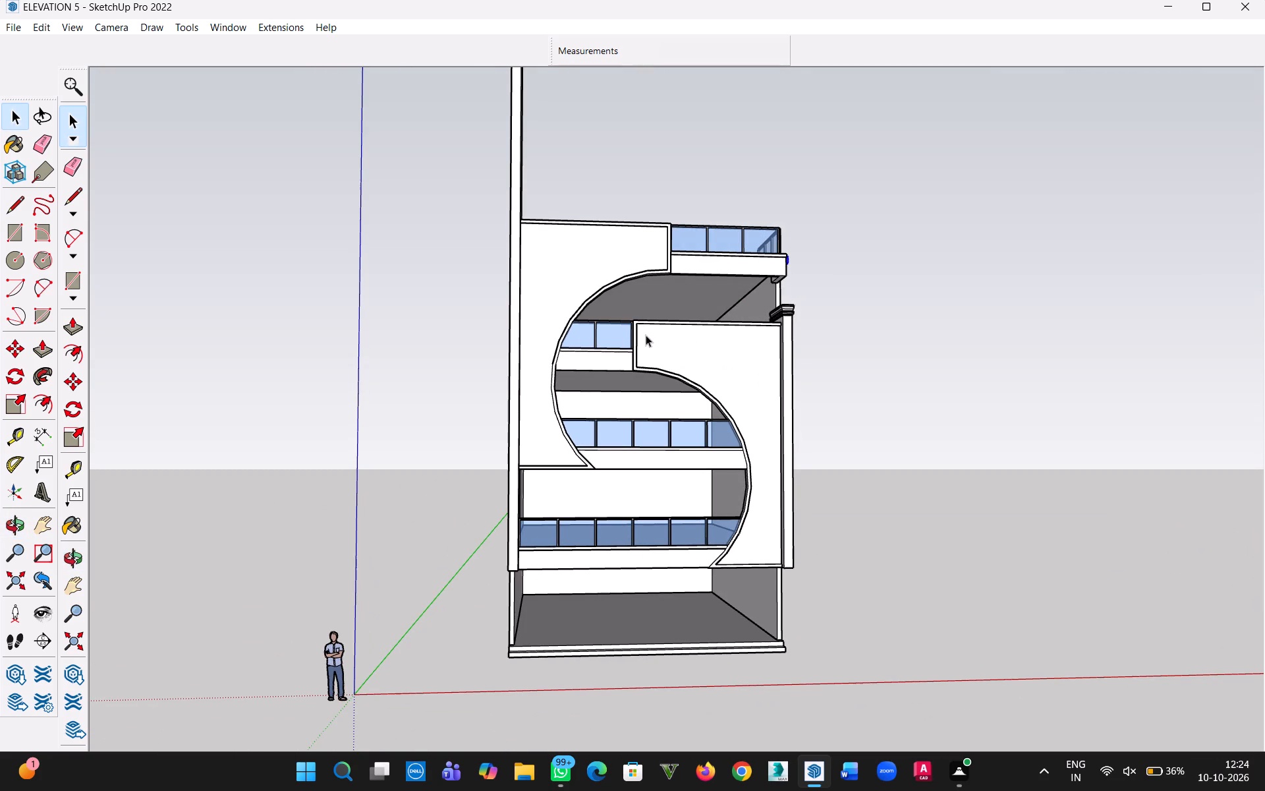
Save the building elevation model.
{"action": "key", "text": "ctrl+s"}
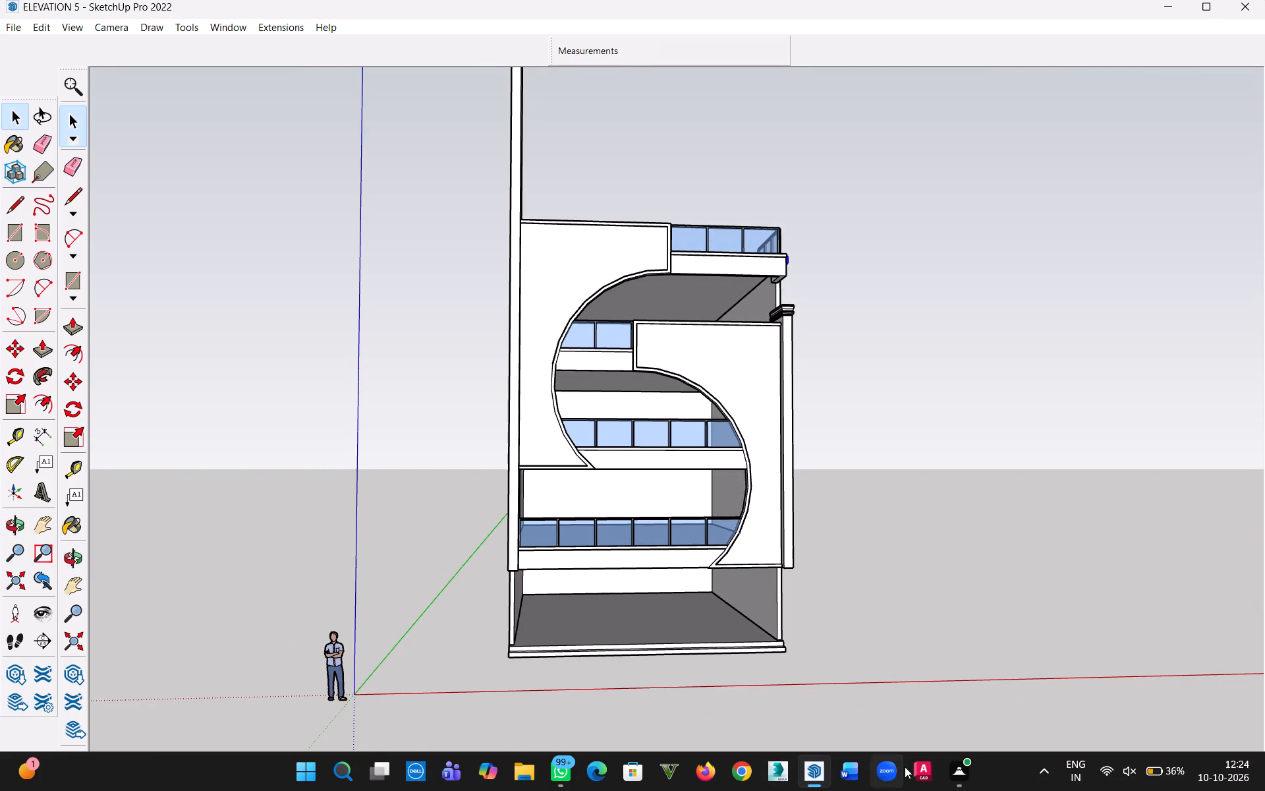
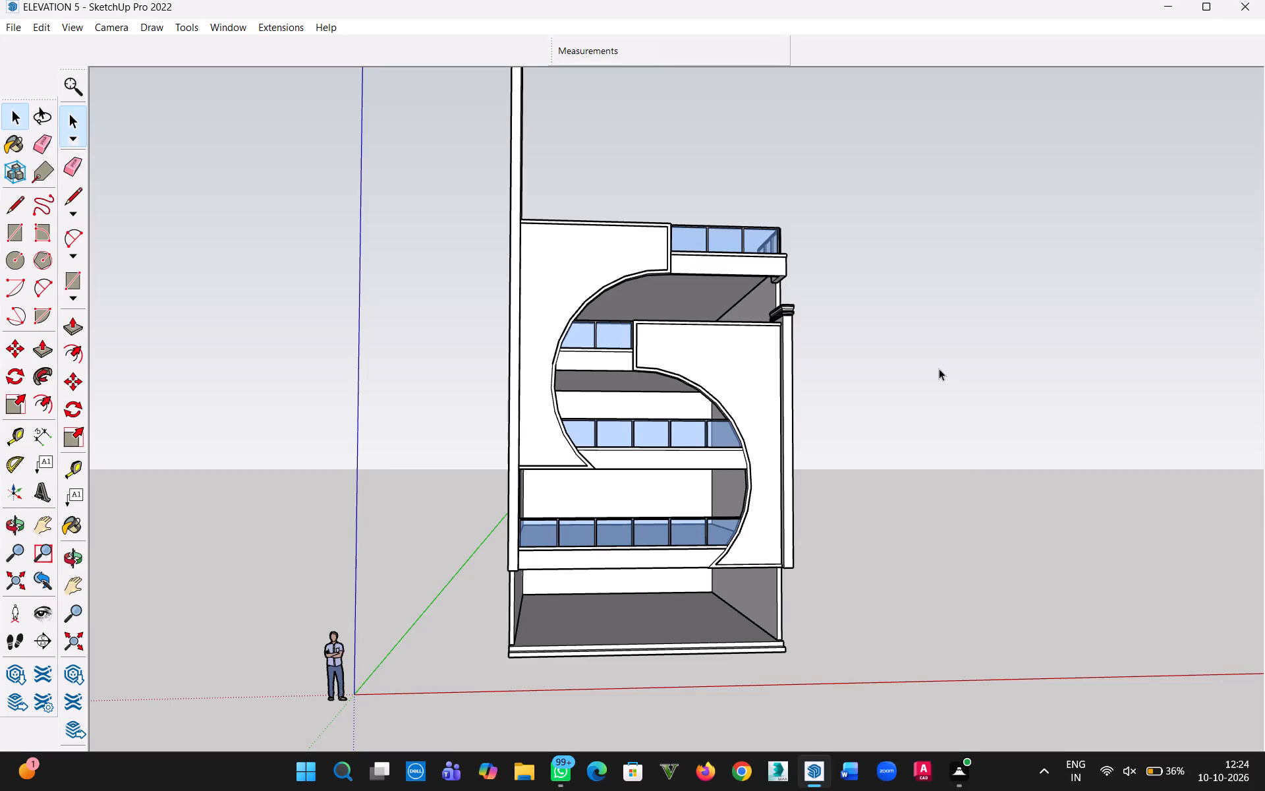
Save the building elevation model again.
{"action": "middle_click_drag", "start_coordinate": [930, 382], "coordinate": [860, 493]}
{"action": "key", "text": "ctrl+s"}
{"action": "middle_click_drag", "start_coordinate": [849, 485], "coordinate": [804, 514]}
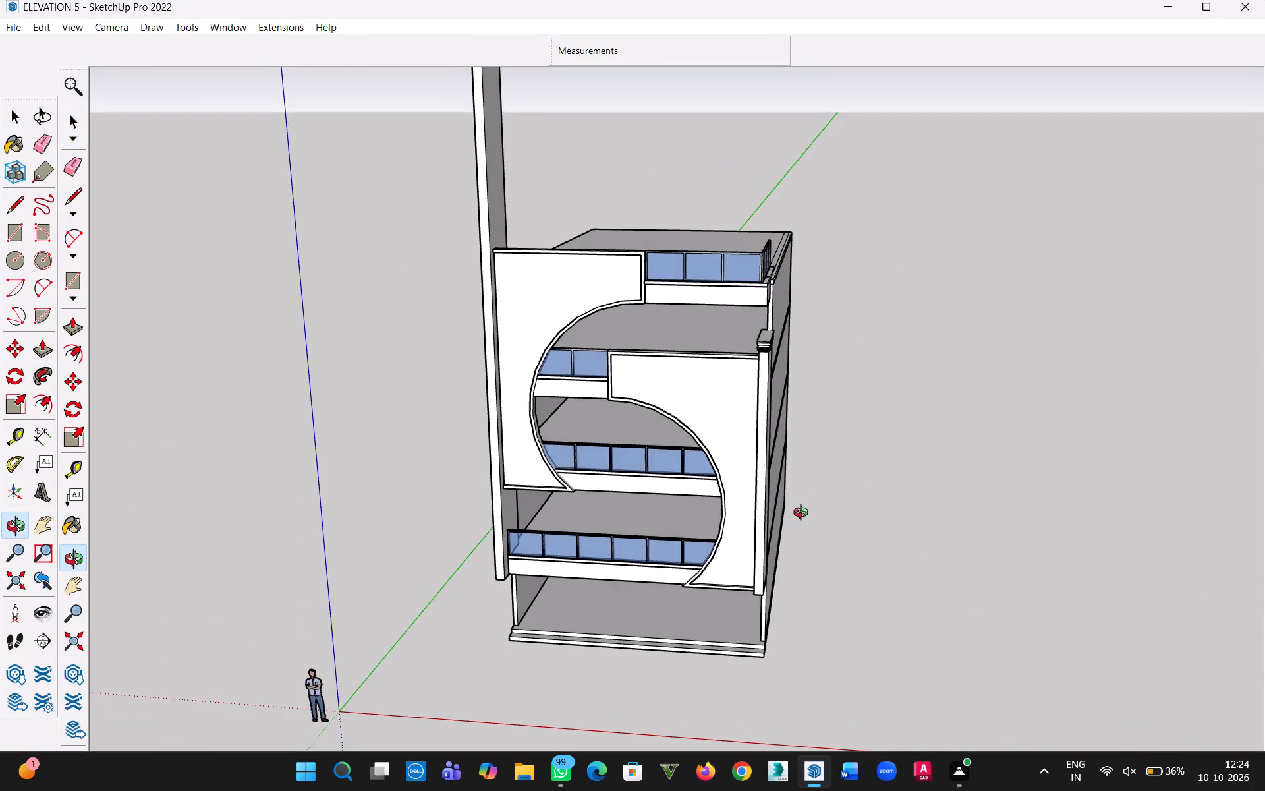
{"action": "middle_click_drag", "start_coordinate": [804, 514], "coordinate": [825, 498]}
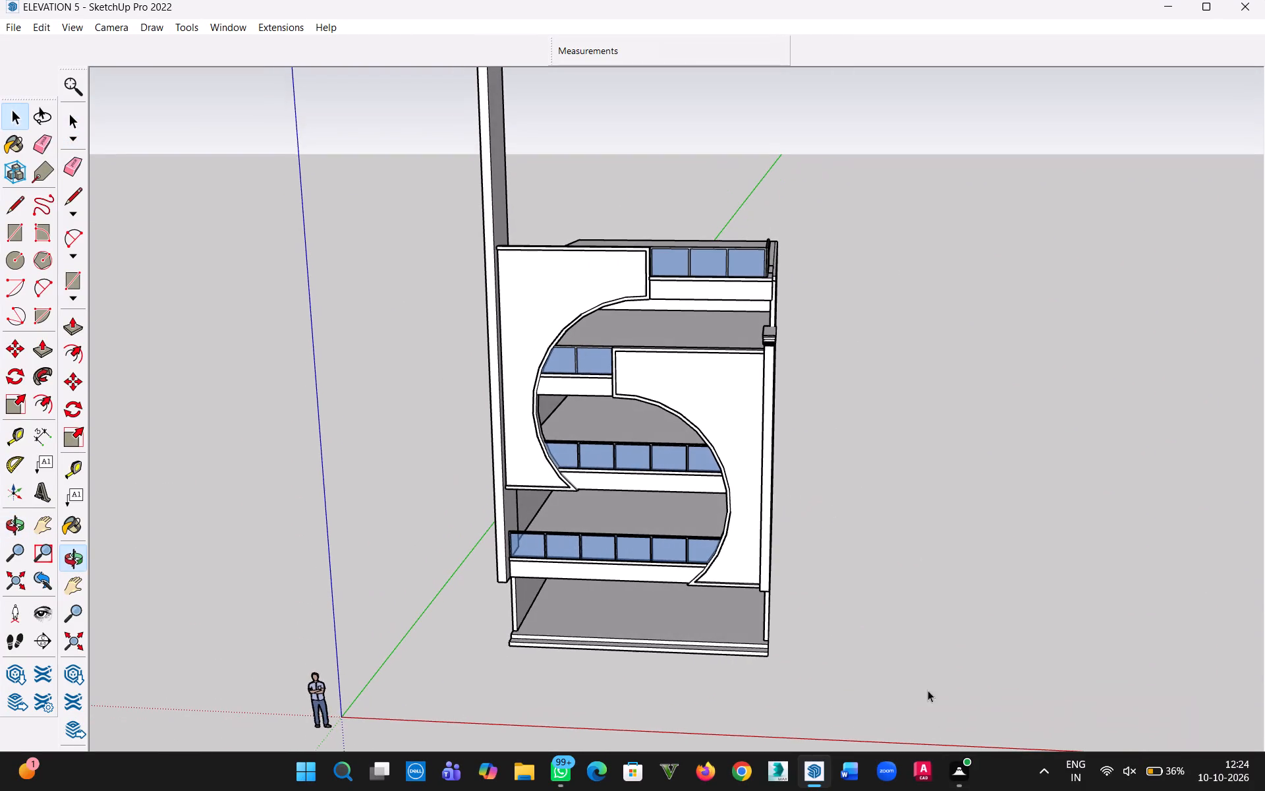
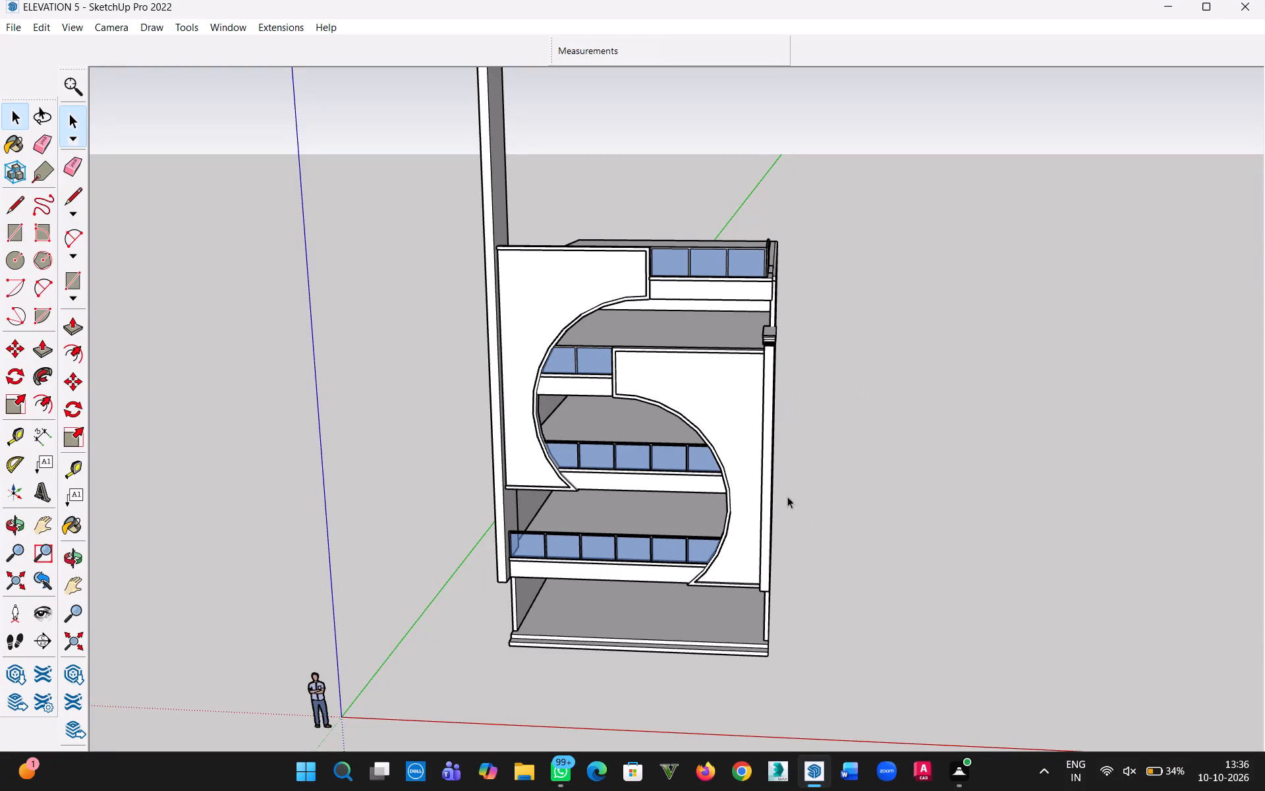
Examine the completed building elevation from the front, both sides, below and above, including the curved panels, corner column, railings and roof.
{"action": "left_click_drag", "start_coordinate": [589, 539], "coordinate": [717, 526]}
{"action": "left_click_drag", "start_coordinate": [717, 526], "coordinate": [681, 543]}
{"action": "left_click", "coordinate": [157, 317]}
{"action": "middle_click_drag", "start_coordinate": [521, 512], "coordinate": [522, 512]}
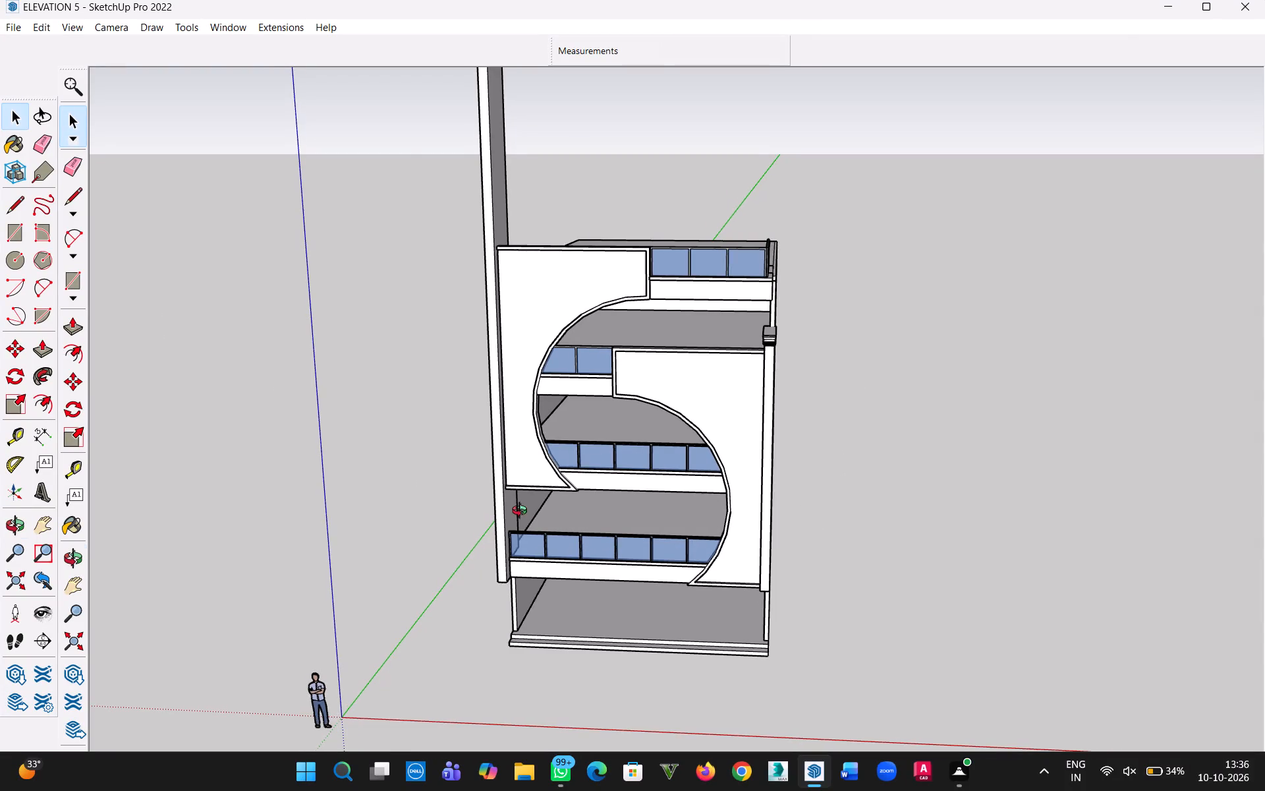
{"action": "middle_click_drag", "start_coordinate": [522, 512], "coordinate": [577, 494]}
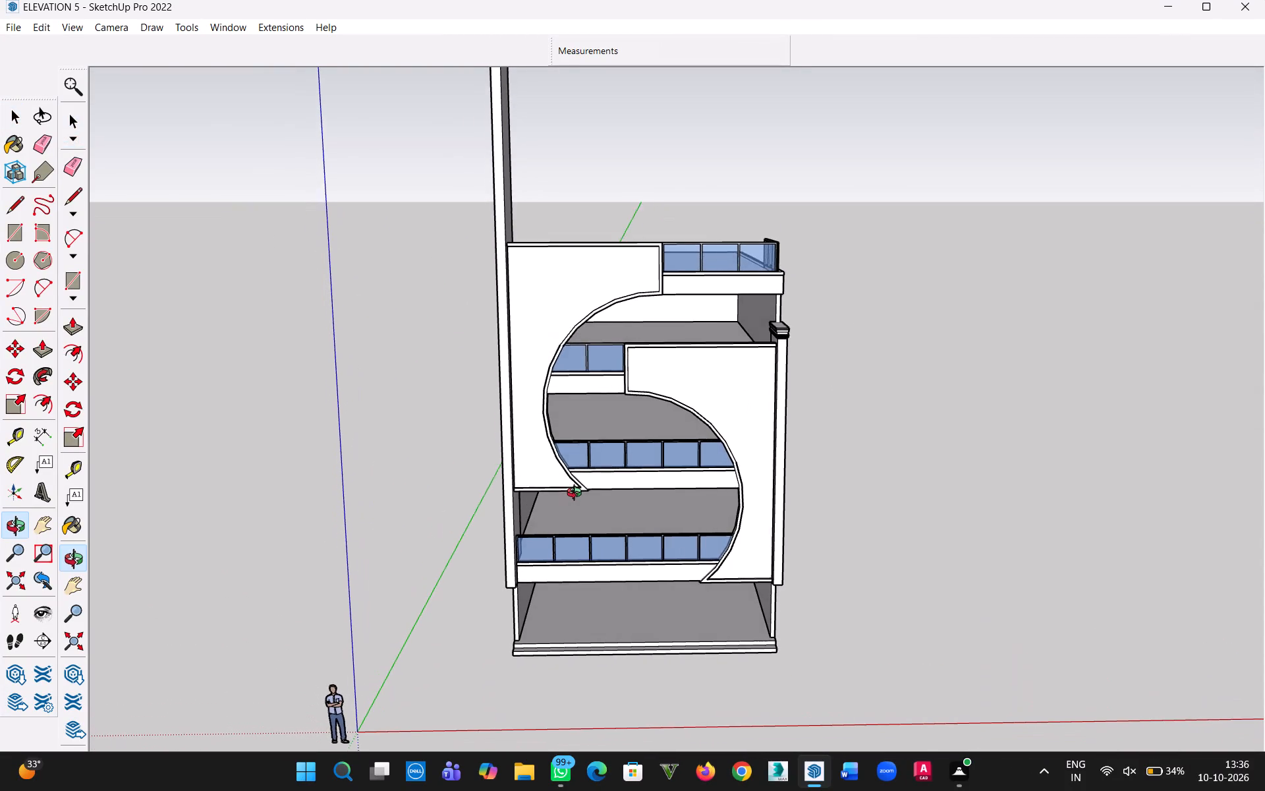
{"action": "middle_click_drag", "start_coordinate": [577, 494], "coordinate": [548, 533]}
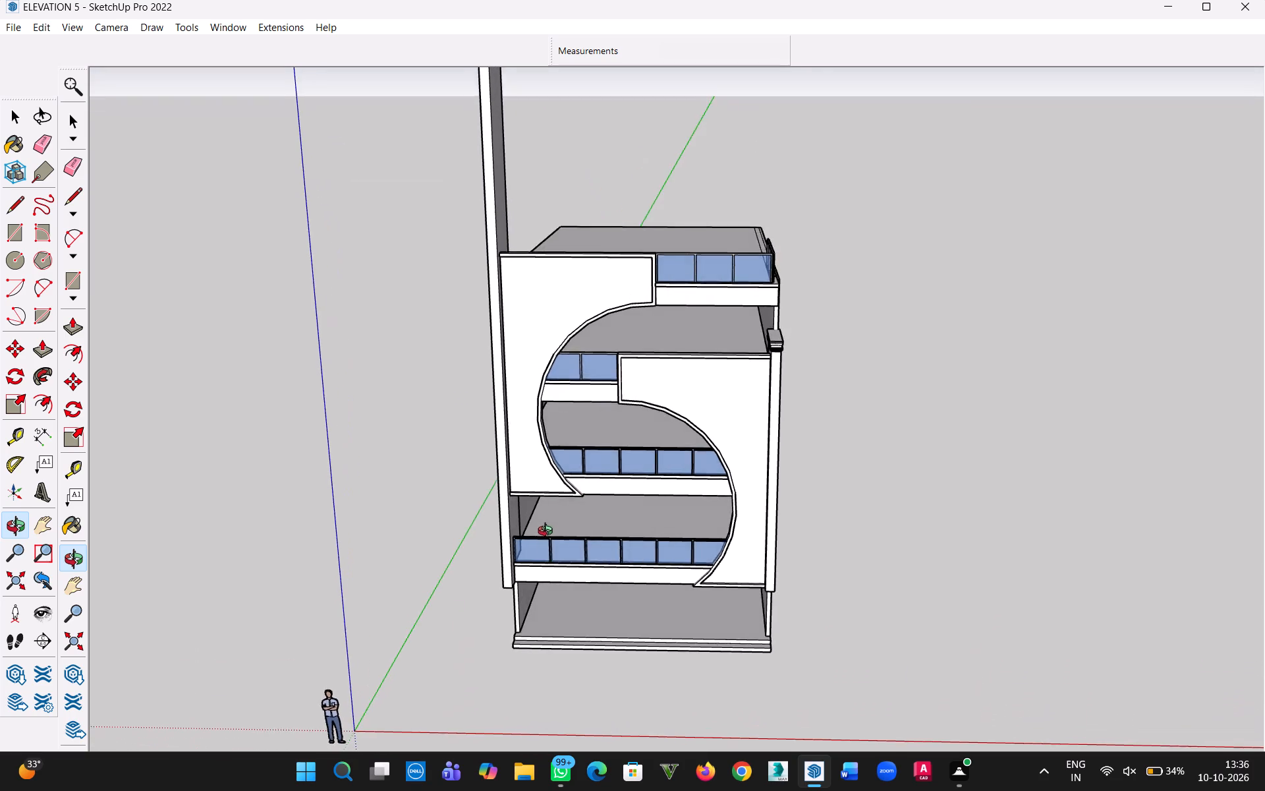
{"action": "middle_click_drag", "start_coordinate": [548, 533], "coordinate": [196, 291]}
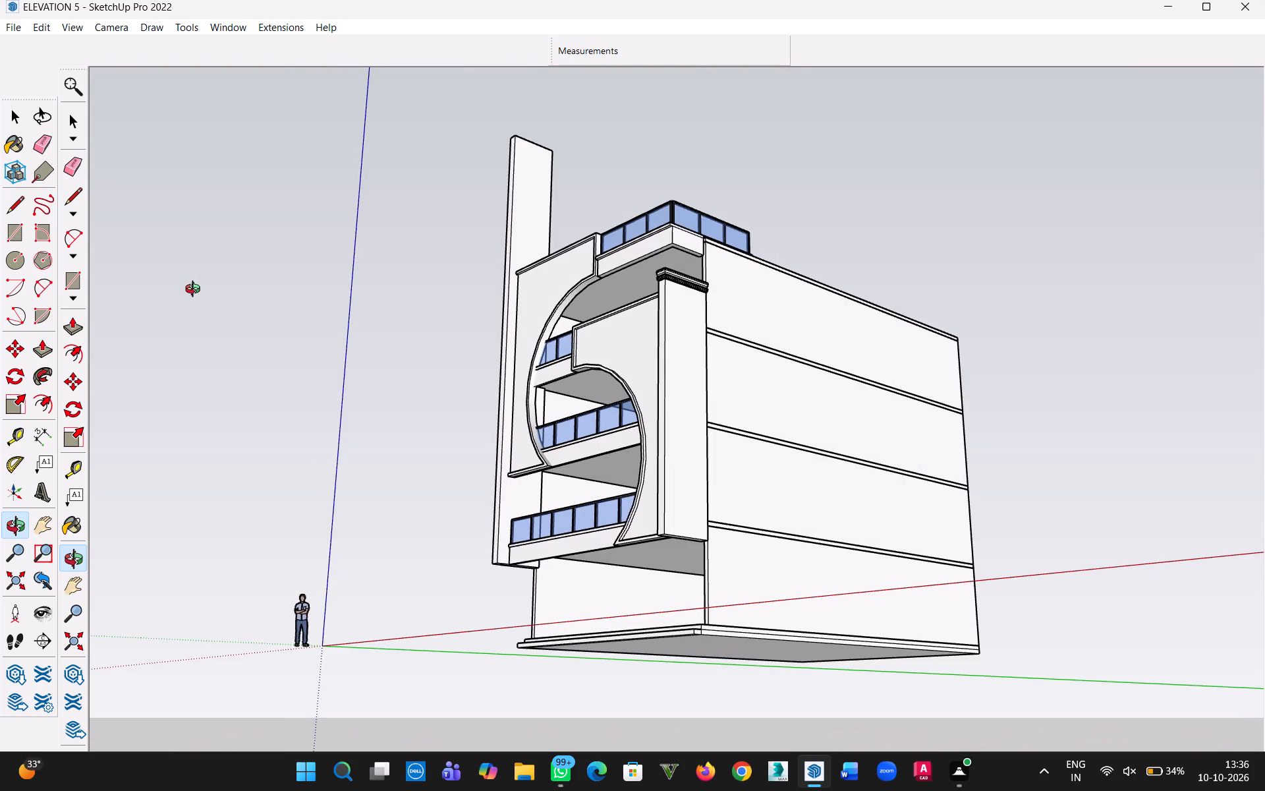
{"action": "middle_click_drag", "start_coordinate": [196, 291], "coordinate": [401, 474]}
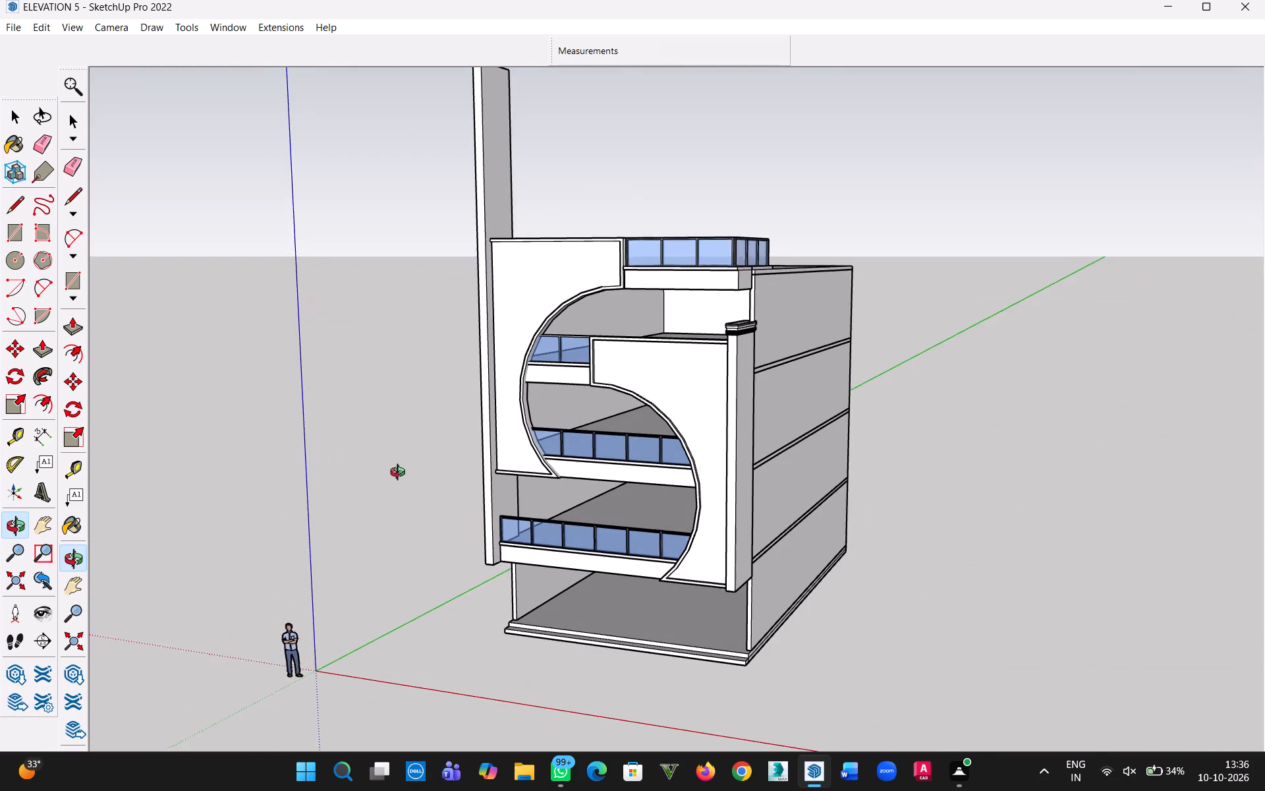
{"action": "middle_click_drag", "start_coordinate": [401, 474], "coordinate": [403, 488]}
{"action": "middle_click_drag", "start_coordinate": [401, 488], "coordinate": [396, 490]}
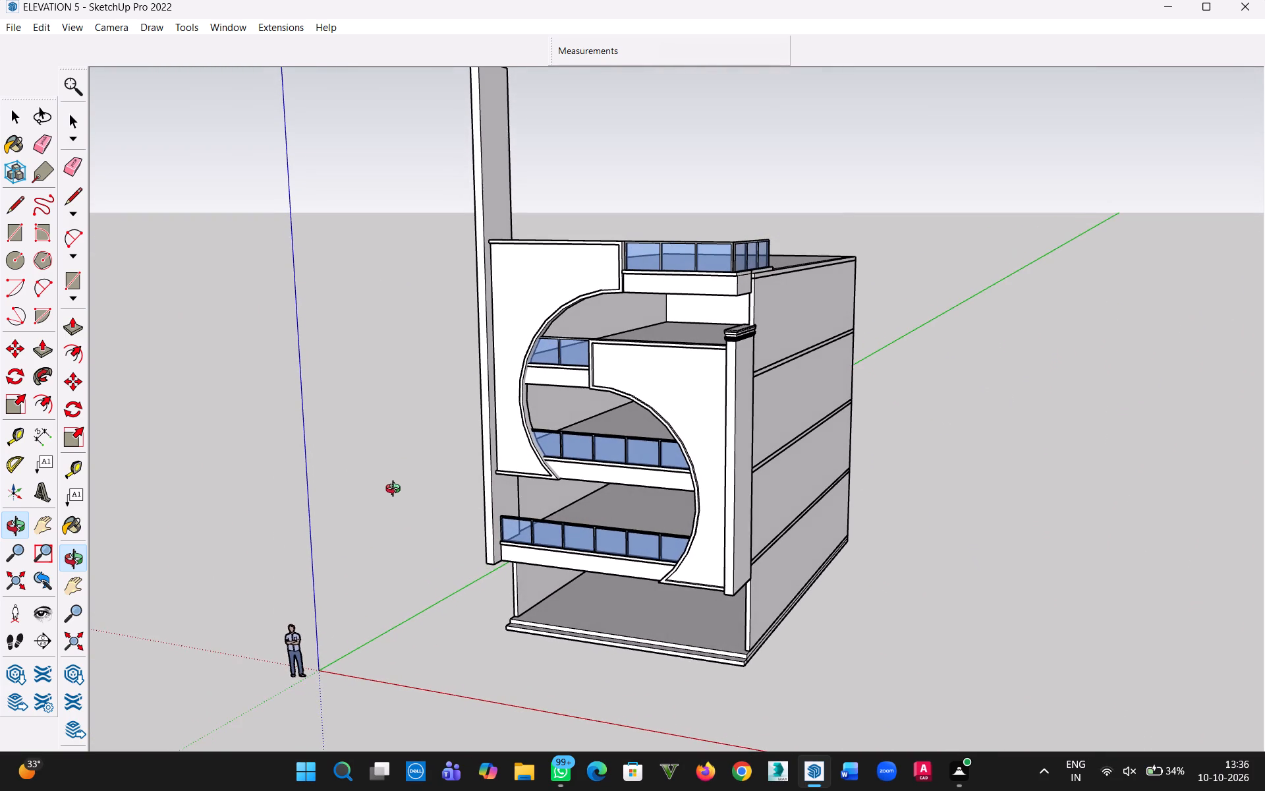
{"action": "middle_click_drag", "start_coordinate": [396, 490], "coordinate": [393, 517]}
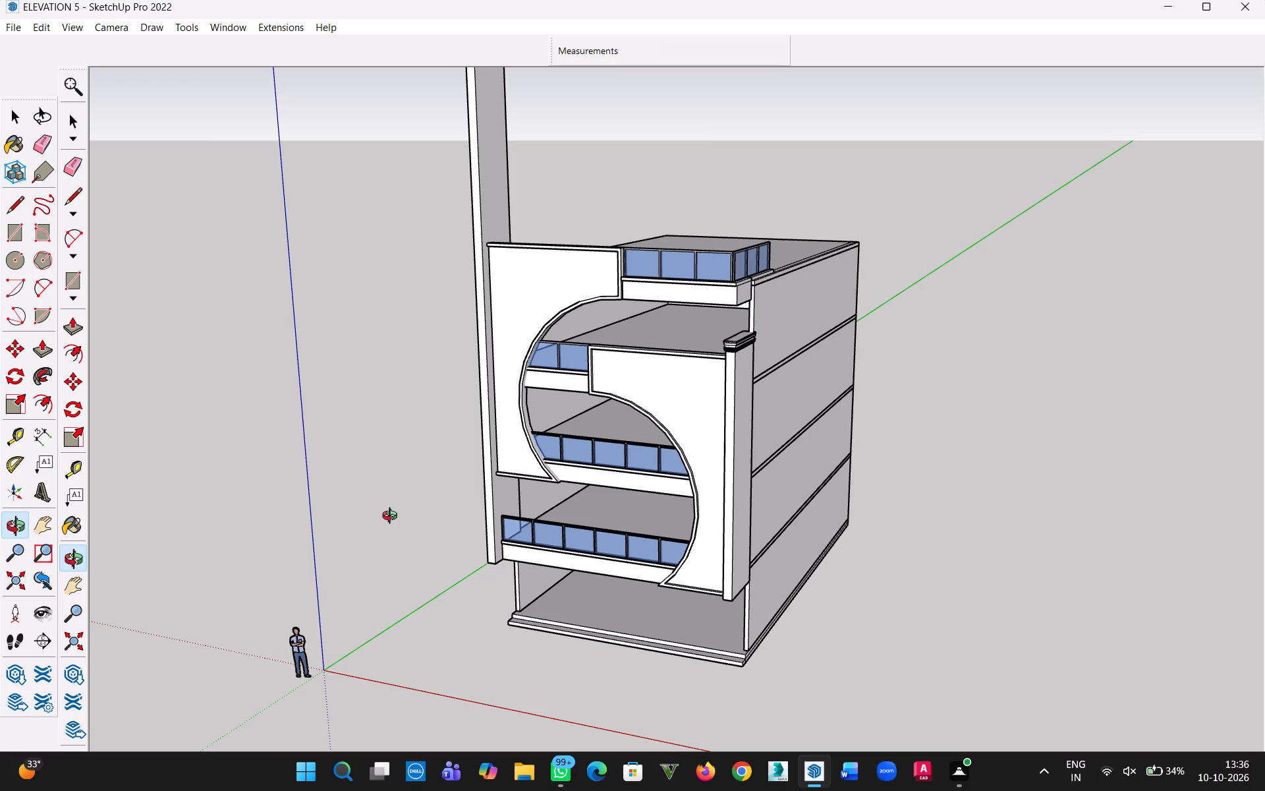
{"action": "middle_click_drag", "start_coordinate": [393, 517], "coordinate": [416, 513]}
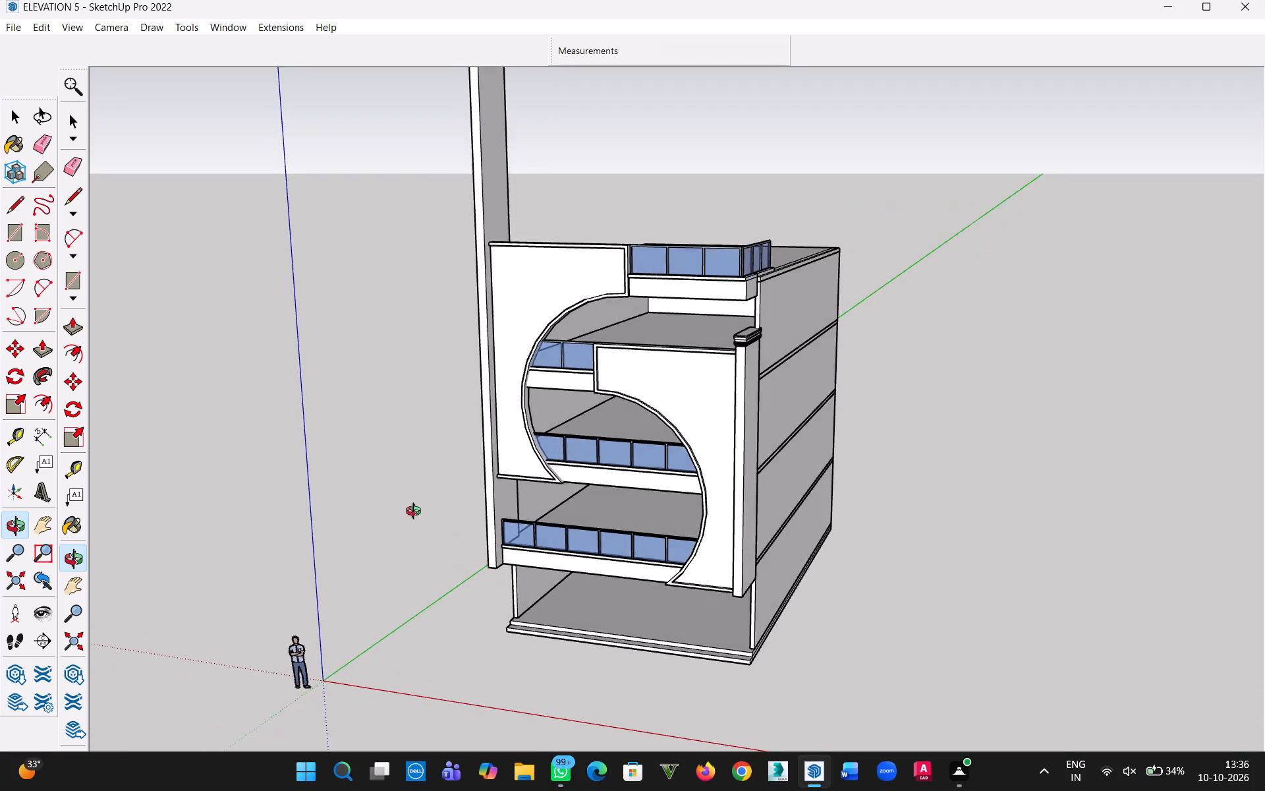
{"action": "middle_click_drag", "start_coordinate": [416, 513], "coordinate": [611, 500]}
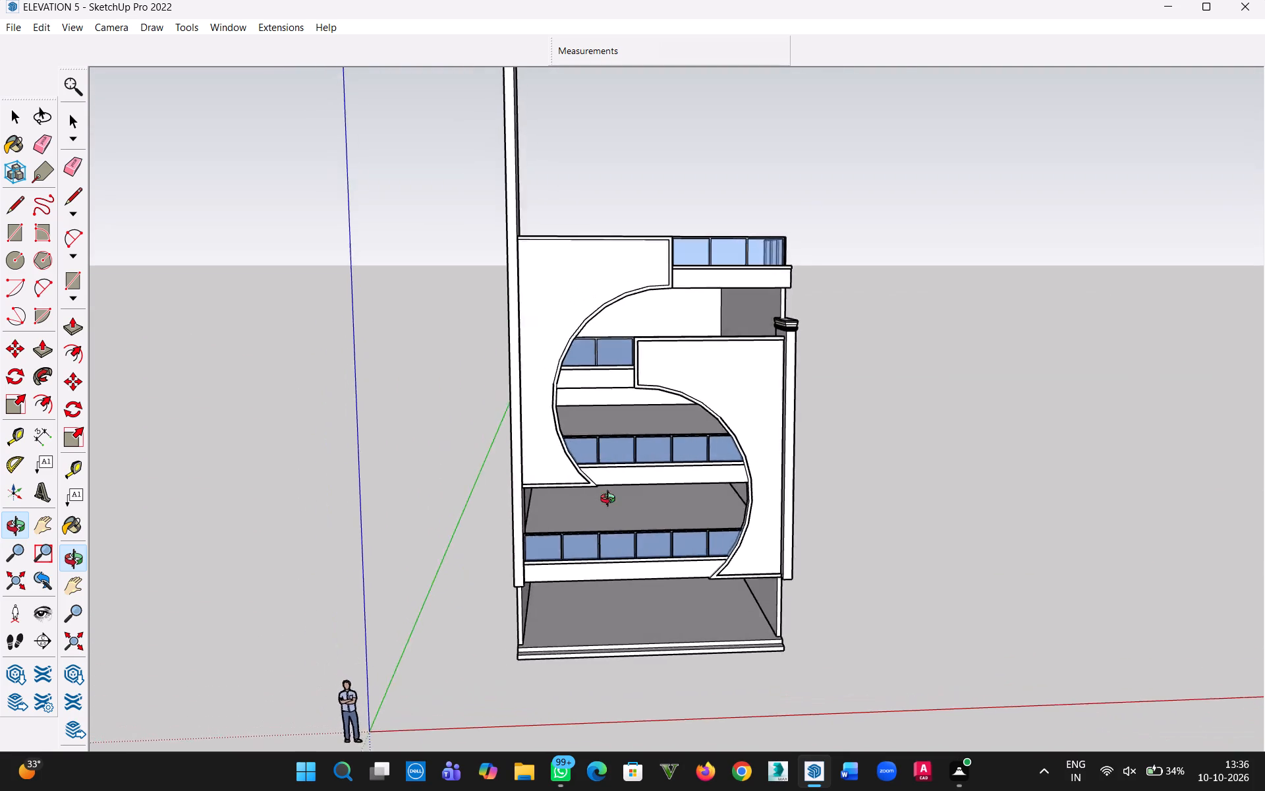
{"action": "middle_click_drag", "start_coordinate": [611, 500], "coordinate": [726, 513]}
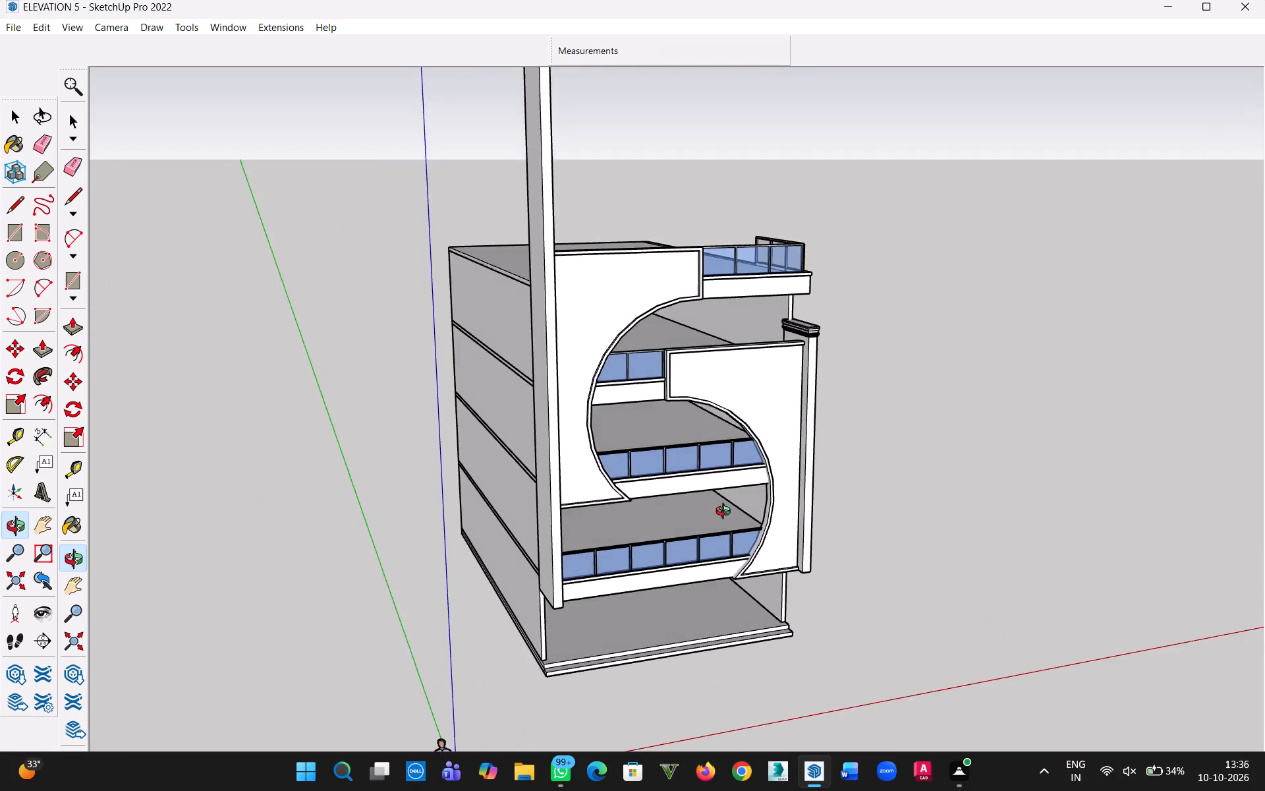
{"action": "middle_click_drag", "start_coordinate": [726, 513], "coordinate": [754, 535]}
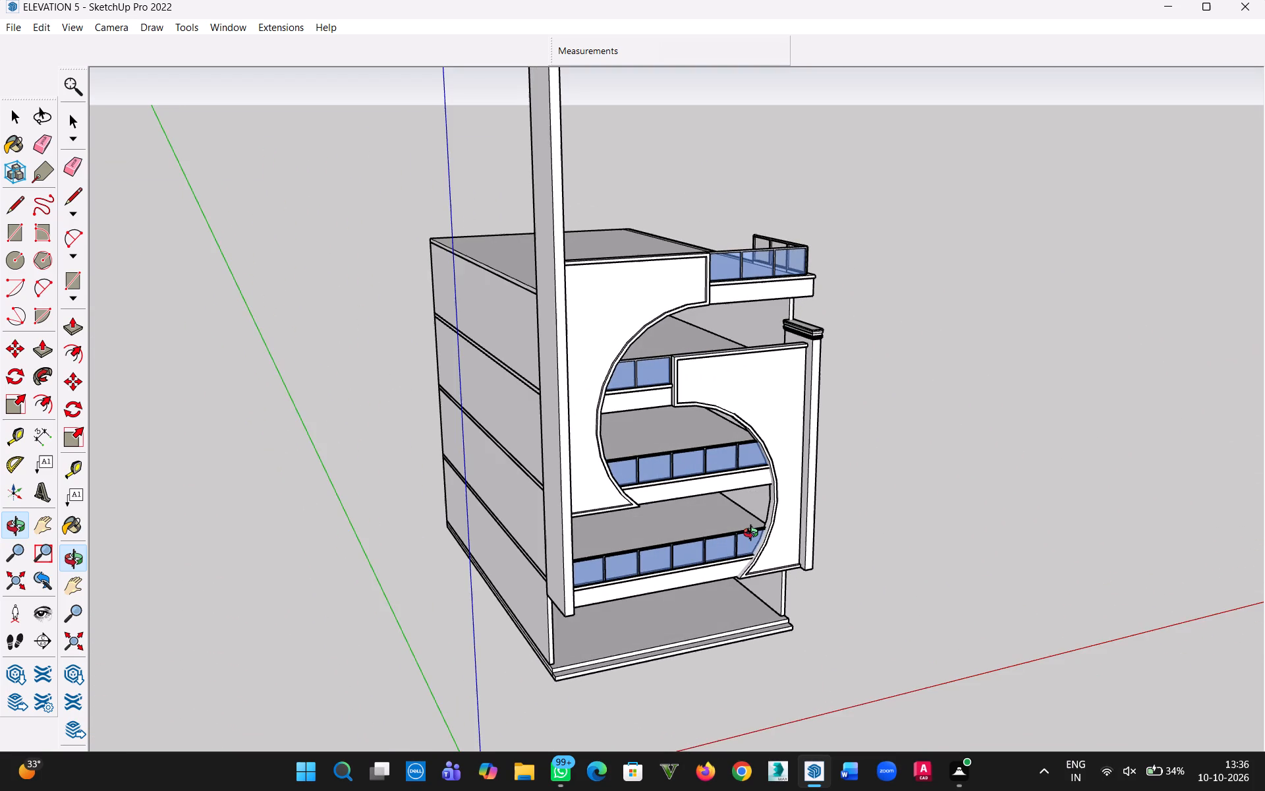
{"action": "middle_click_drag", "start_coordinate": [754, 535], "coordinate": [870, 609]}
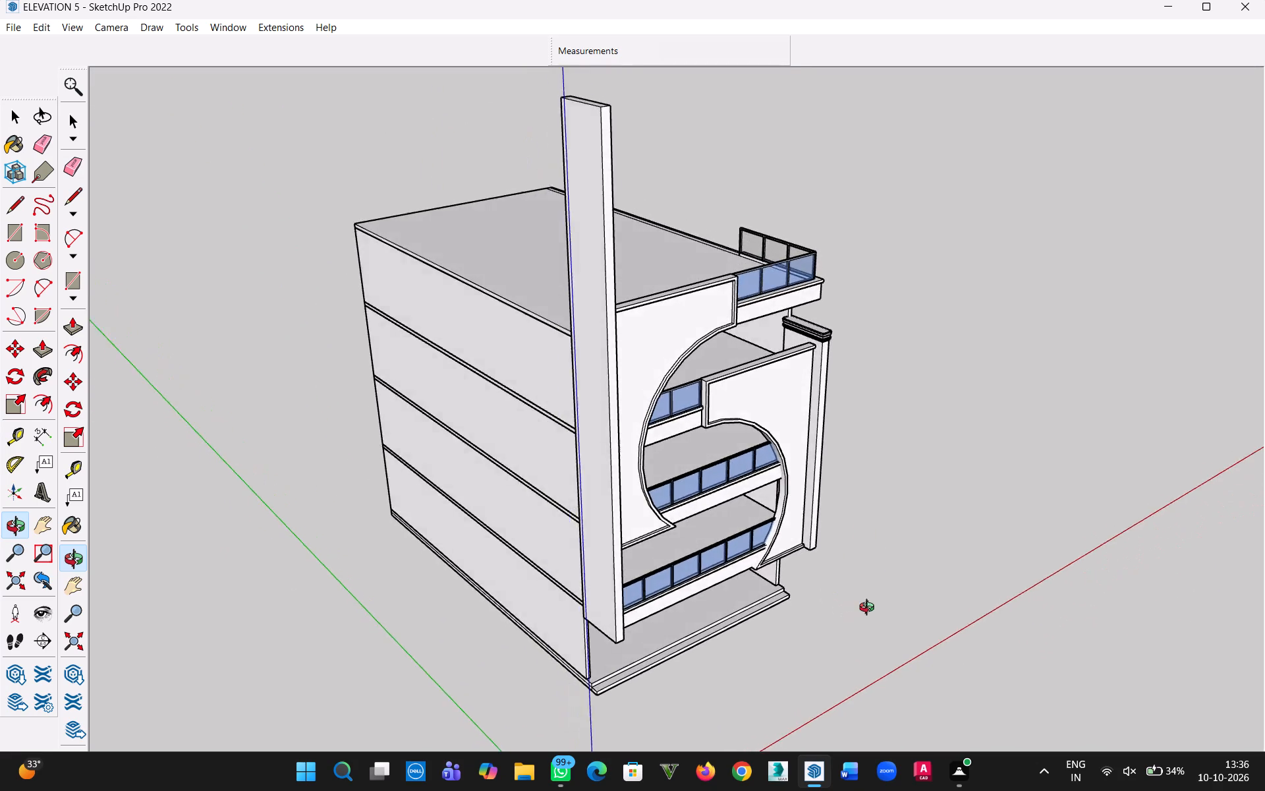
{"action": "middle_click_drag", "start_coordinate": [870, 609], "coordinate": [882, 626]}
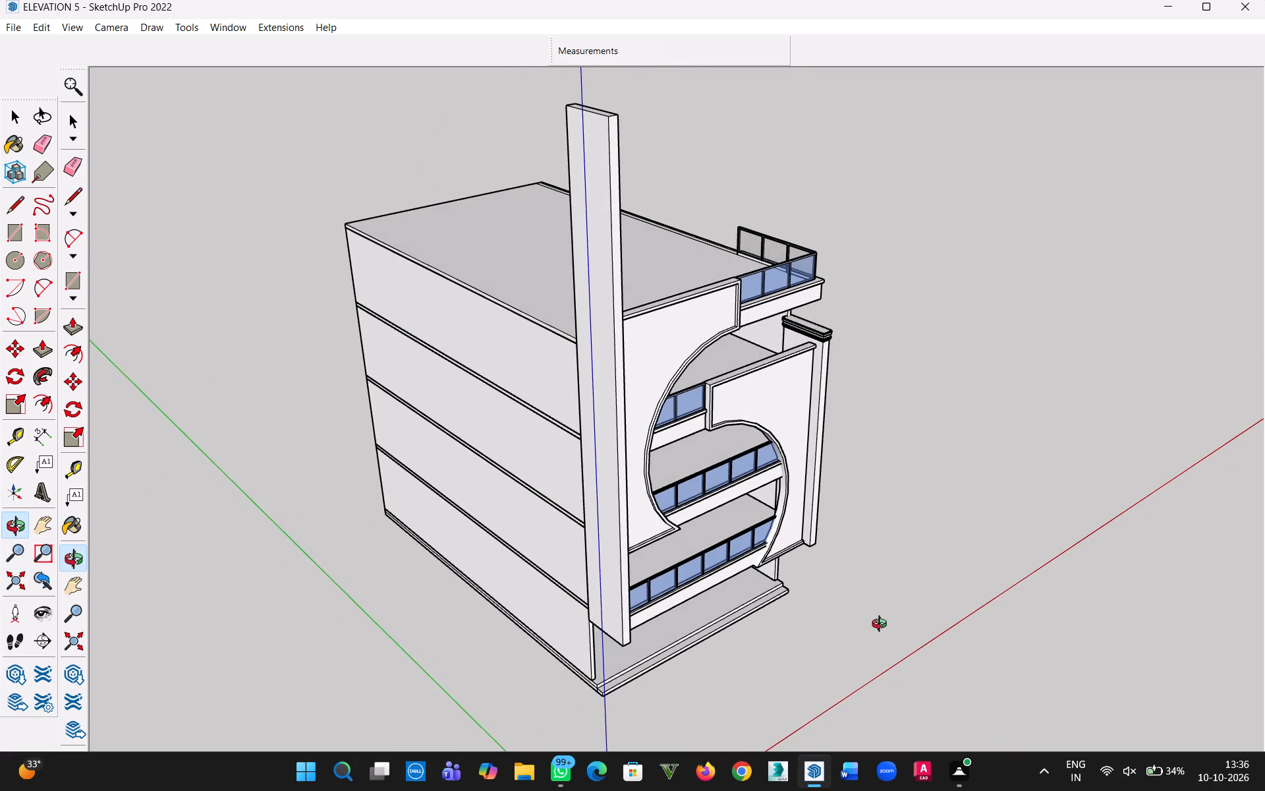
{"action": "middle_click_drag", "start_coordinate": [882, 626], "coordinate": [880, 633]}
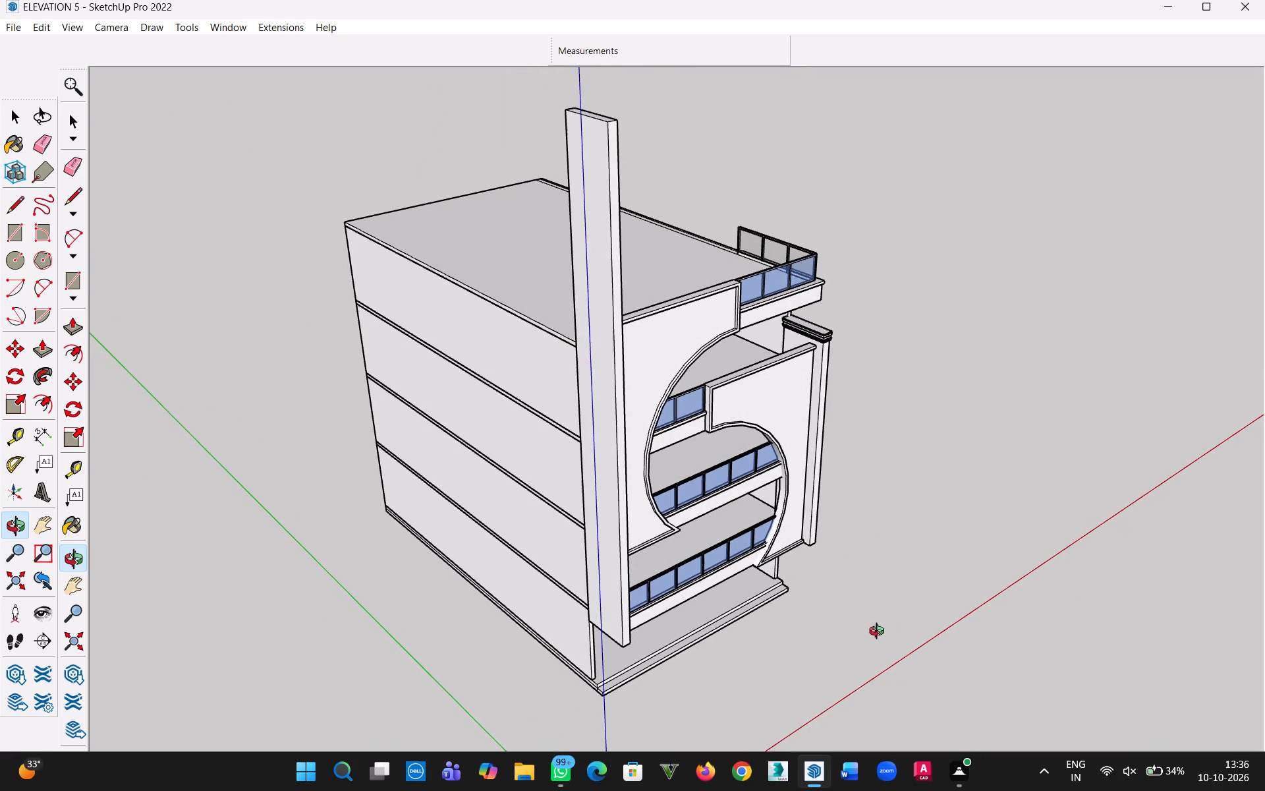
{"action": "middle_click_drag", "start_coordinate": [880, 633], "coordinate": [787, 630]}
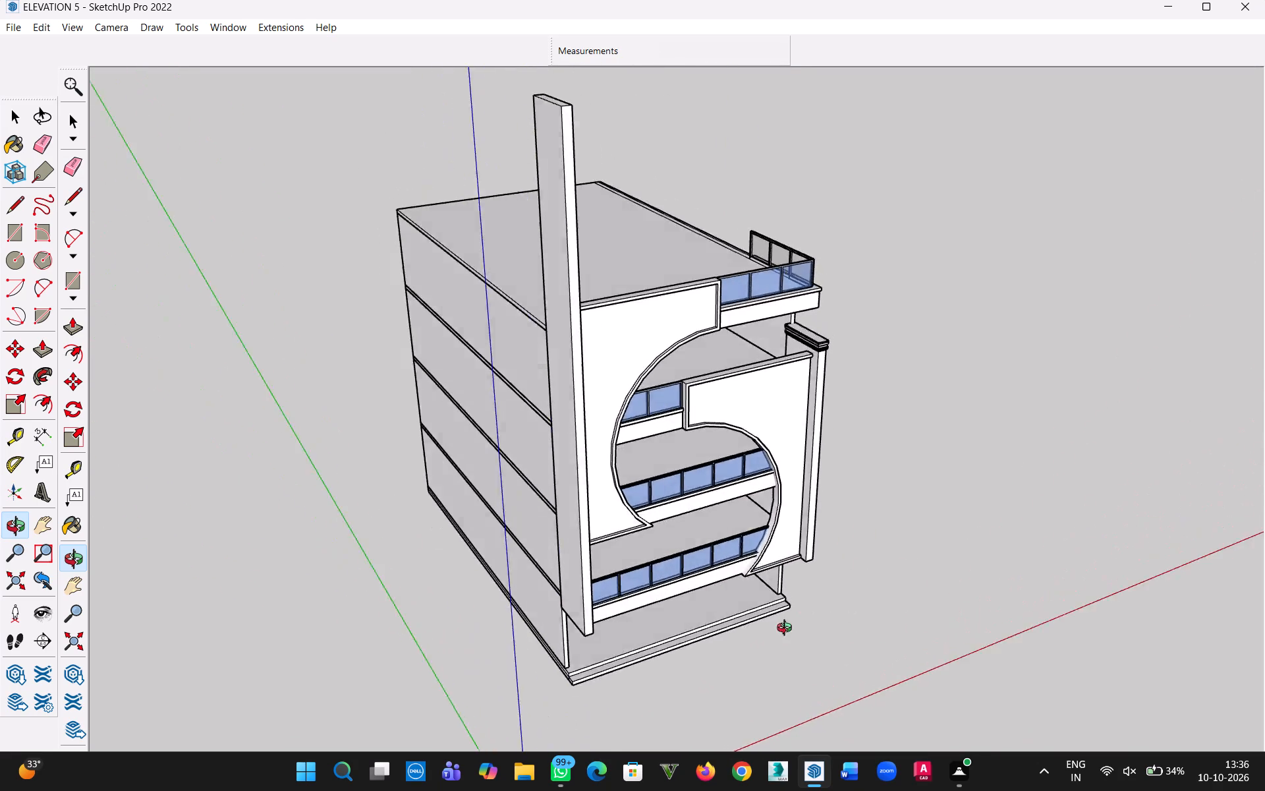
{"action": "middle_click_drag", "start_coordinate": [787, 630], "coordinate": [812, 665]}
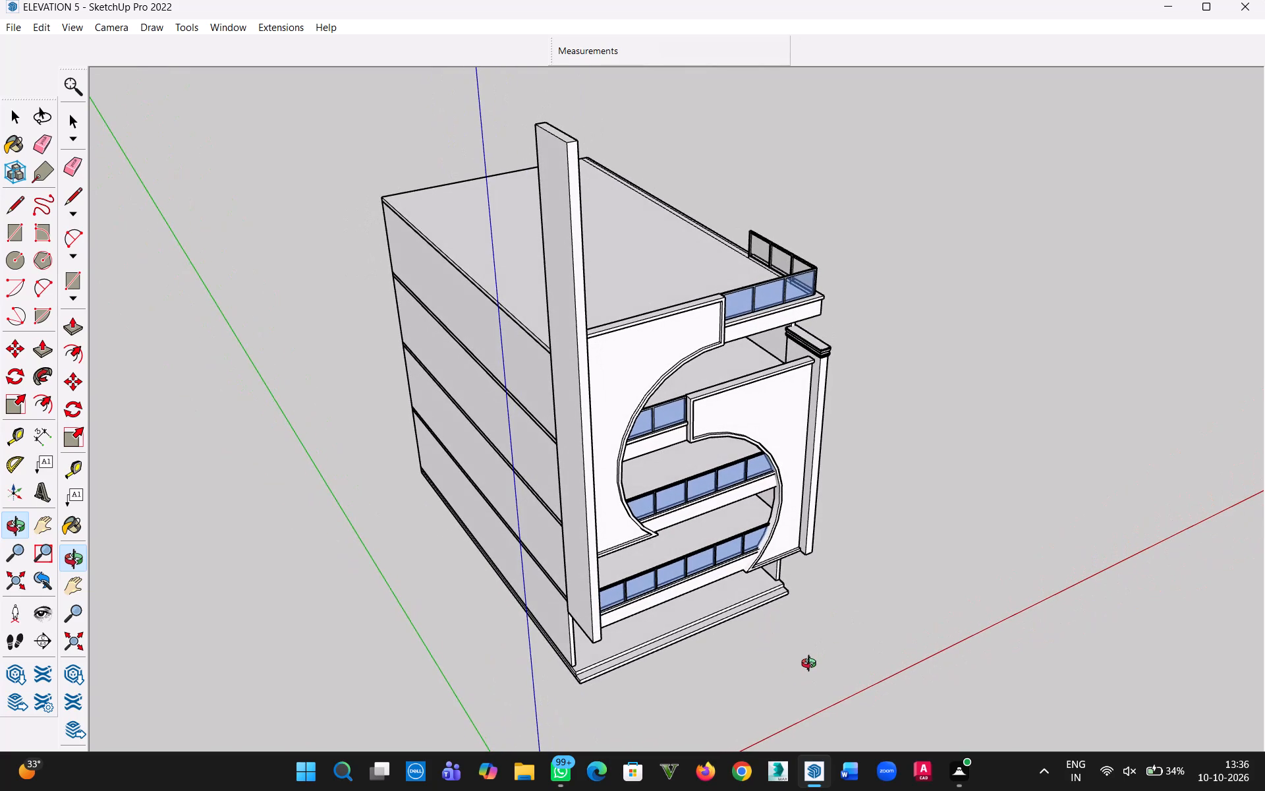
{"action": "middle_click_drag", "start_coordinate": [812, 665], "coordinate": [812, 666]}
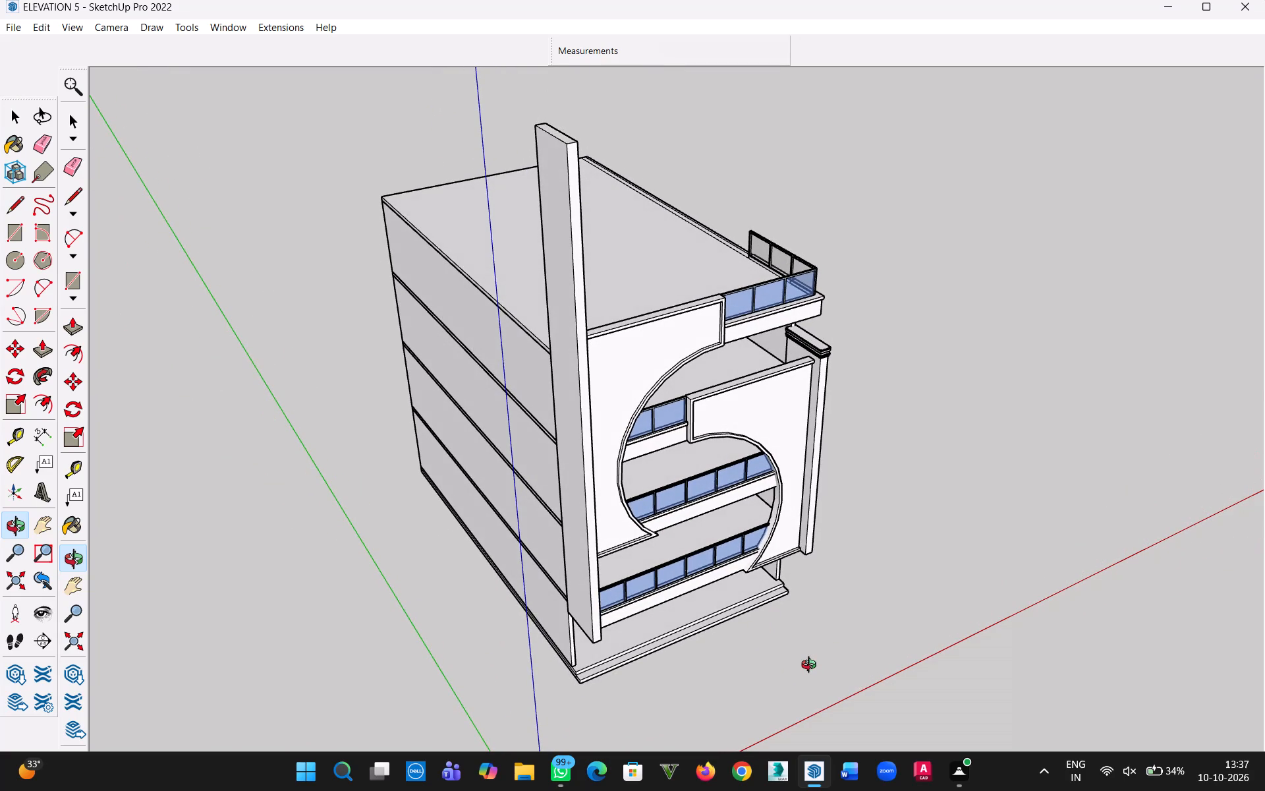
{"action": "middle_click_drag", "start_coordinate": [812, 666], "coordinate": [813, 674]}
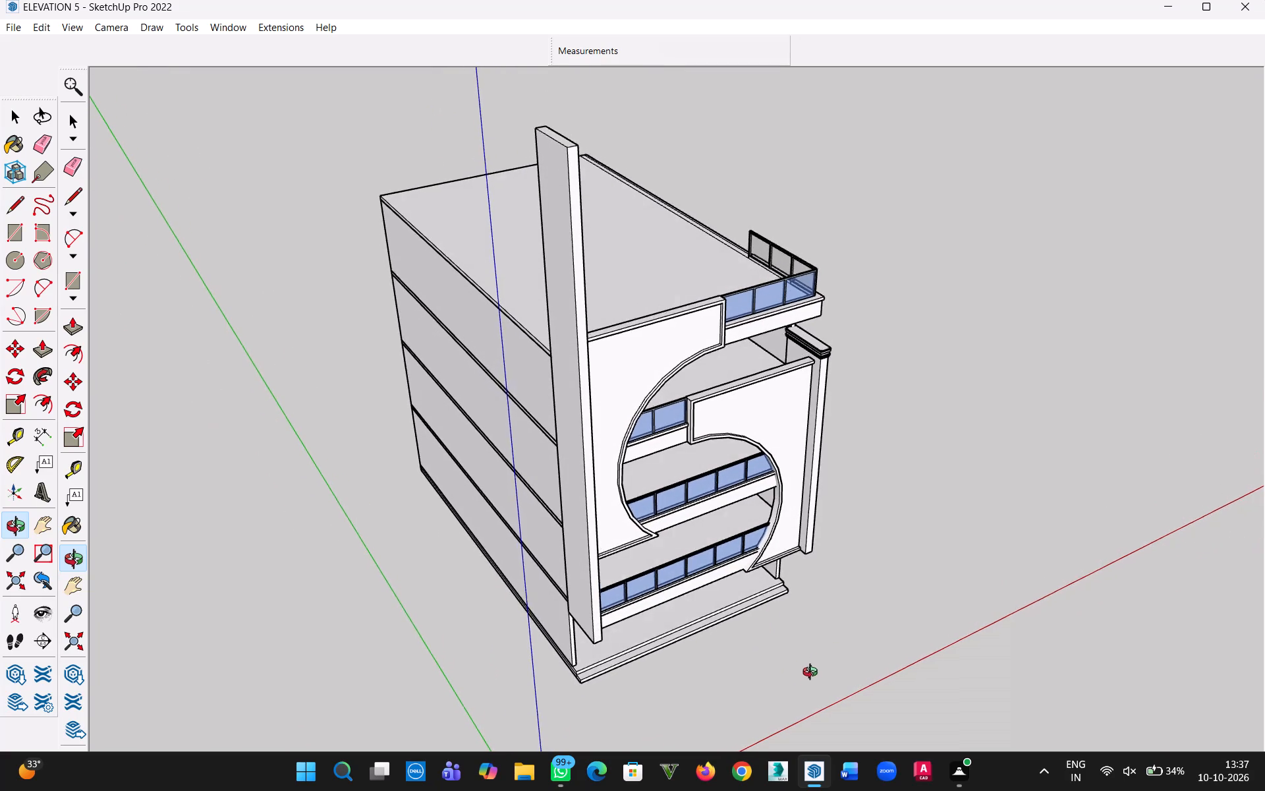
{"action": "middle_click_drag", "start_coordinate": [813, 674], "coordinate": [892, 739]}
{"action": "middle_click_drag", "start_coordinate": [917, 742], "coordinate": [704, 685]}
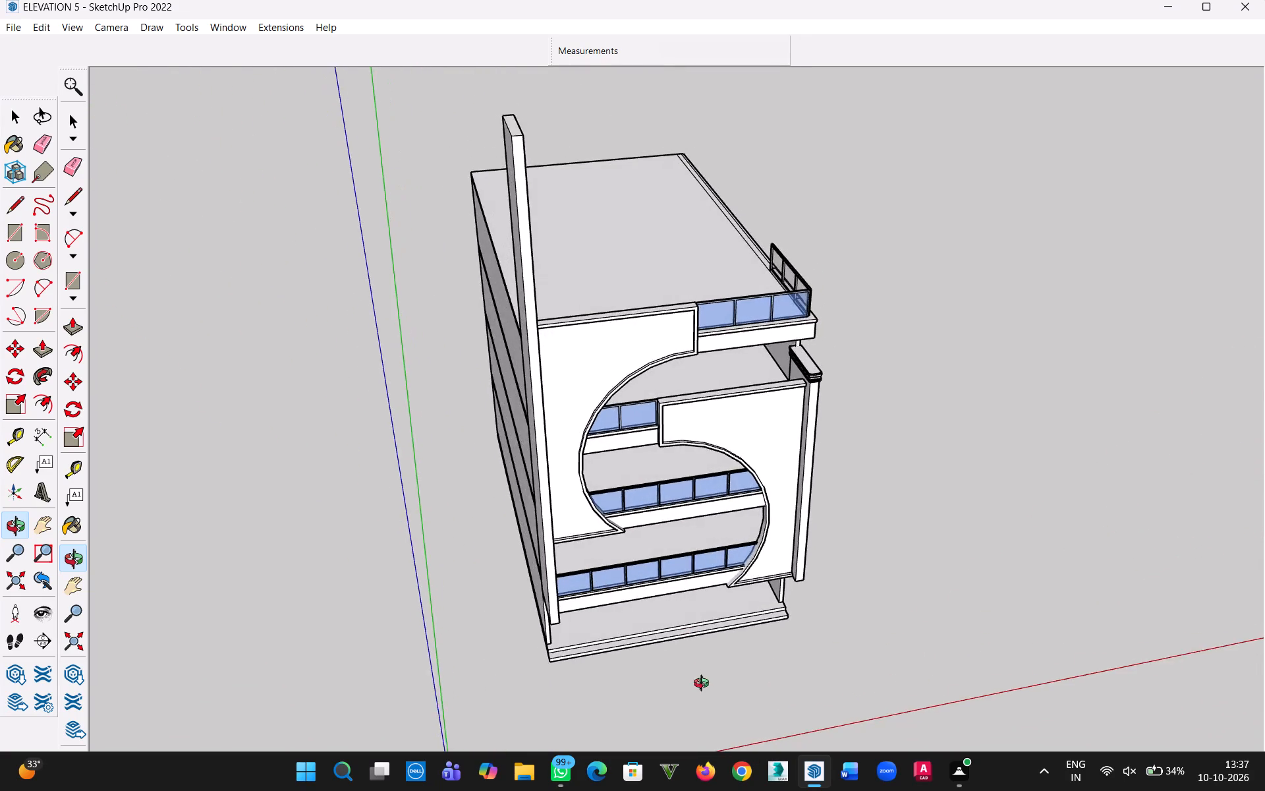
{"action": "middle_click_drag", "start_coordinate": [704, 685], "coordinate": [776, 639]}
{"action": "middle_click_drag", "start_coordinate": [766, 638], "coordinate": [758, 707]}
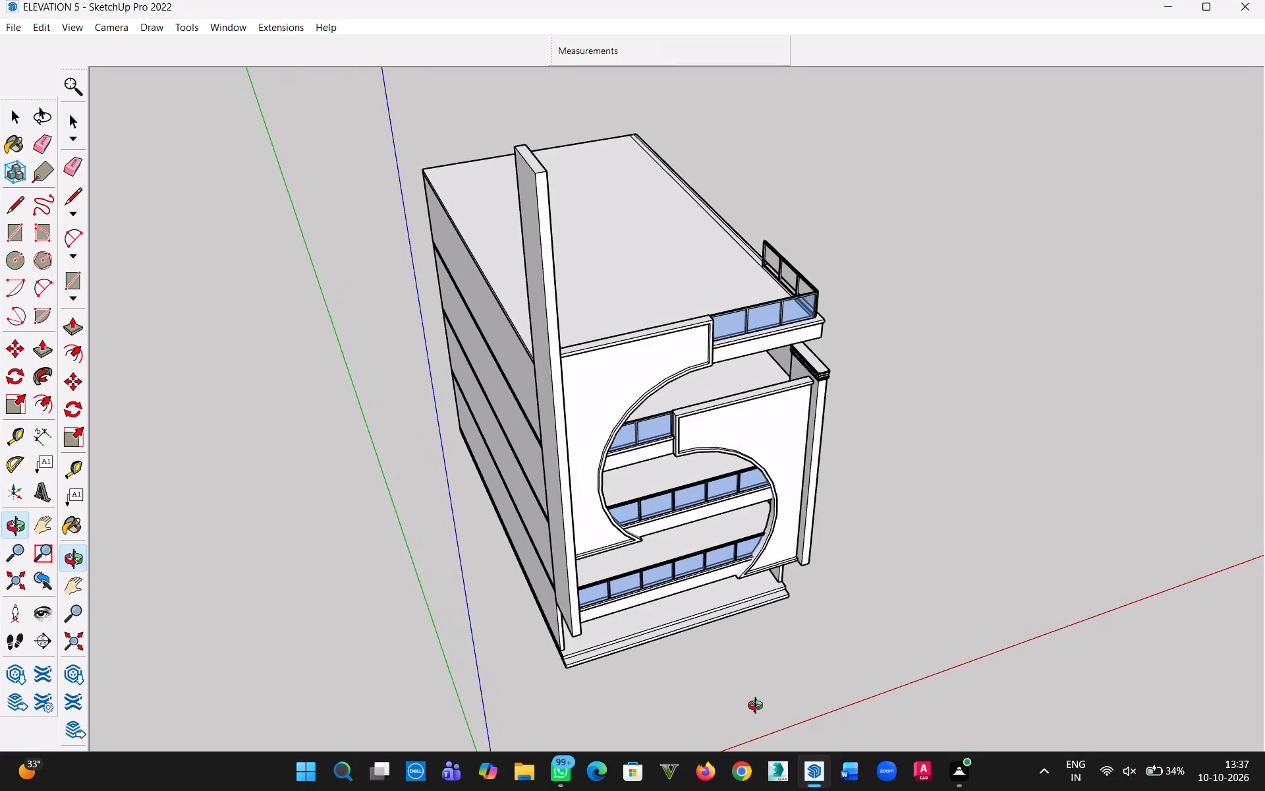
{"action": "middle_click_drag", "start_coordinate": [758, 707], "coordinate": [759, 707]}
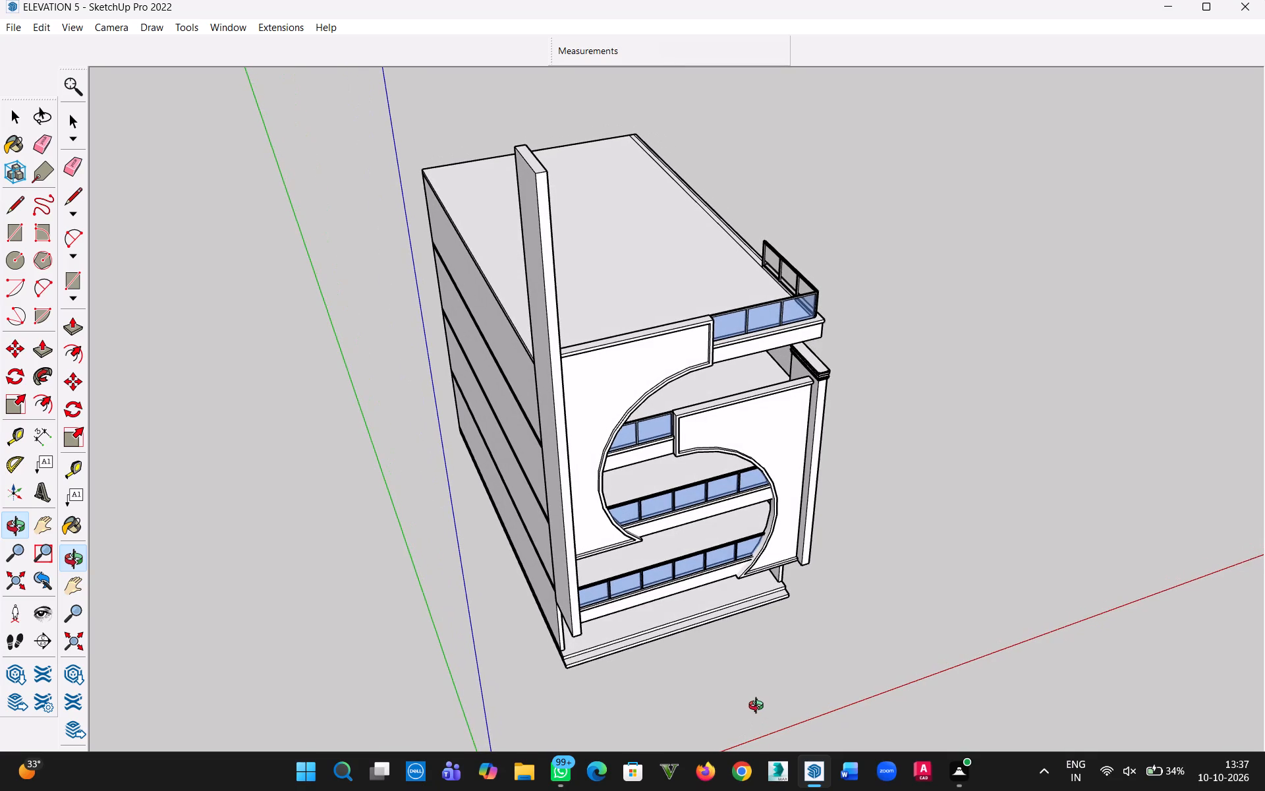
{"action": "middle_click_drag", "start_coordinate": [759, 707], "coordinate": [700, 691]}
{"action": "middle_click_drag", "start_coordinate": [700, 685], "coordinate": [700, 684]}
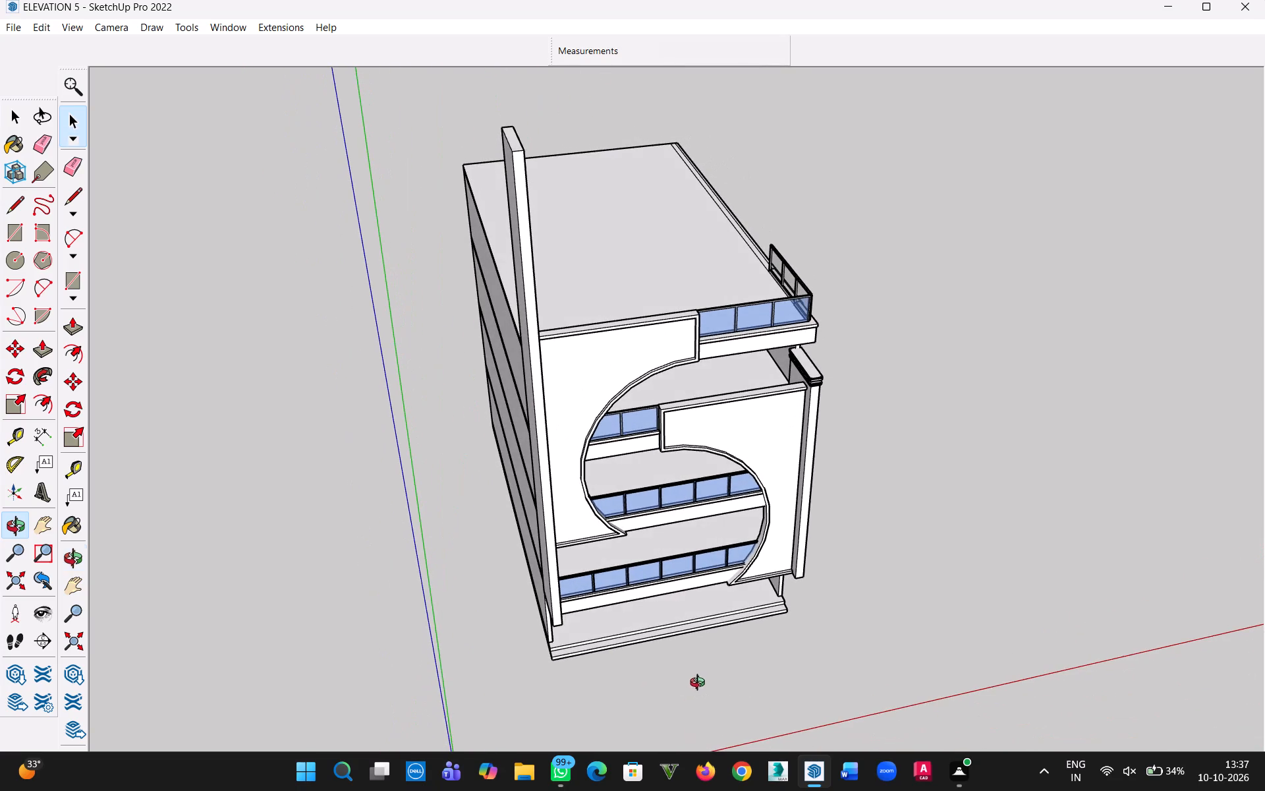
{"action": "middle_click_drag", "start_coordinate": [700, 684], "coordinate": [723, 751]}
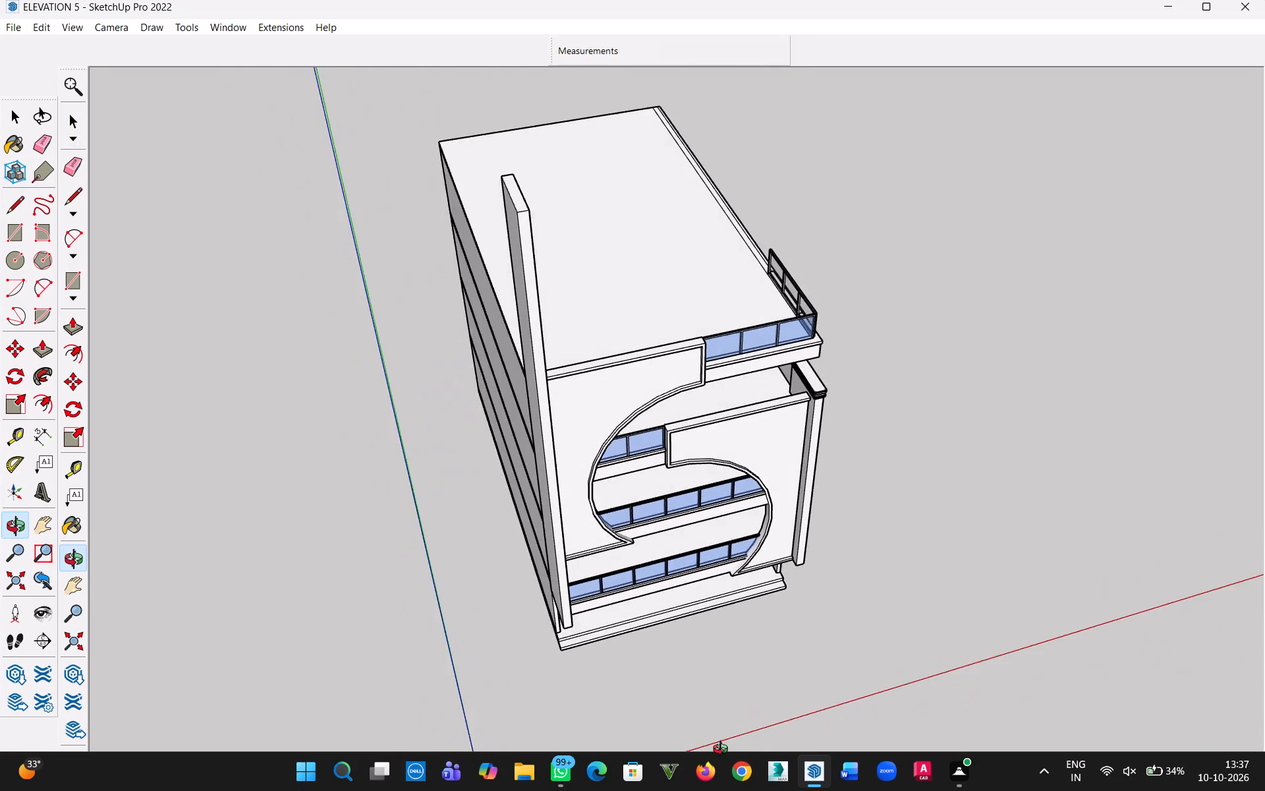
{"action": "middle_click_drag", "start_coordinate": [723, 751], "coordinate": [631, 723]}
{"action": "middle_click_drag", "start_coordinate": [627, 718], "coordinate": [562, 778]}
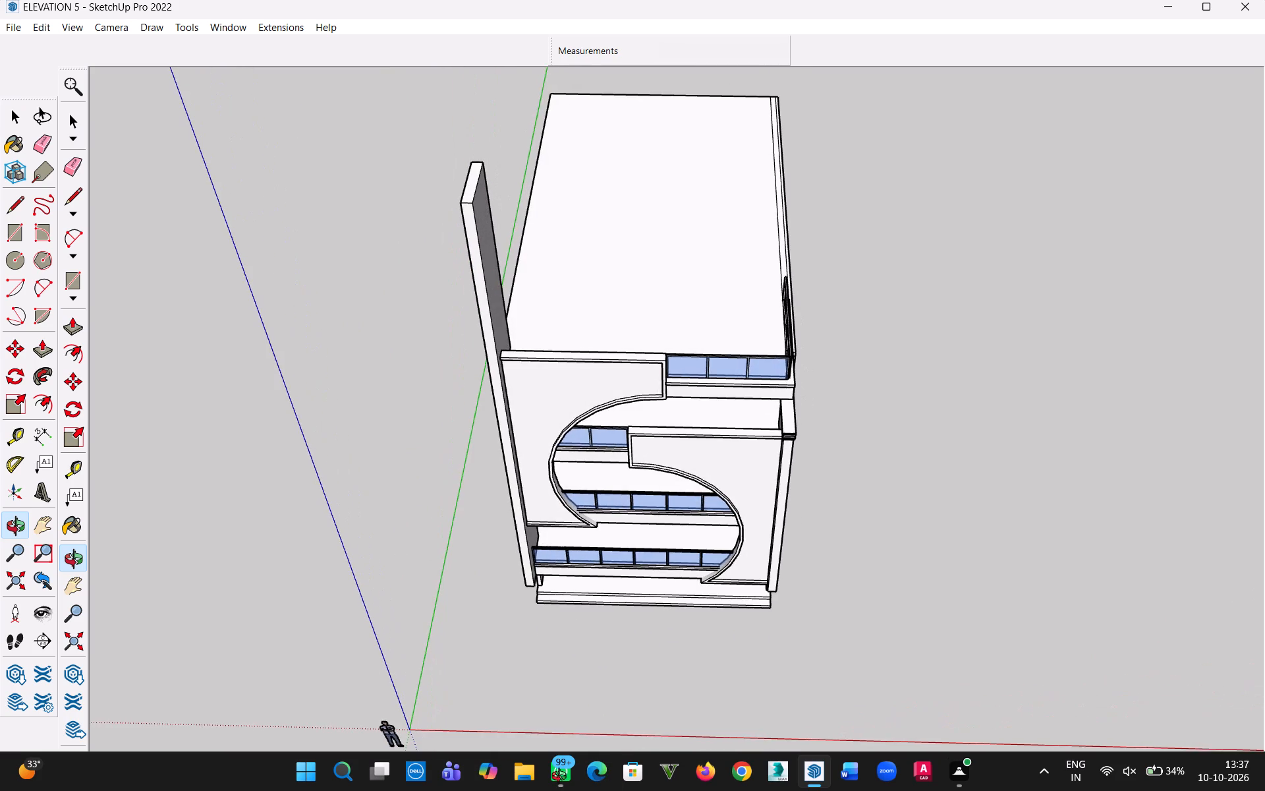
{"action": "middle_click_drag", "start_coordinate": [562, 778], "coordinate": [584, 742]}
{"action": "middle_click_drag", "start_coordinate": [548, 713], "coordinate": [501, 770]}
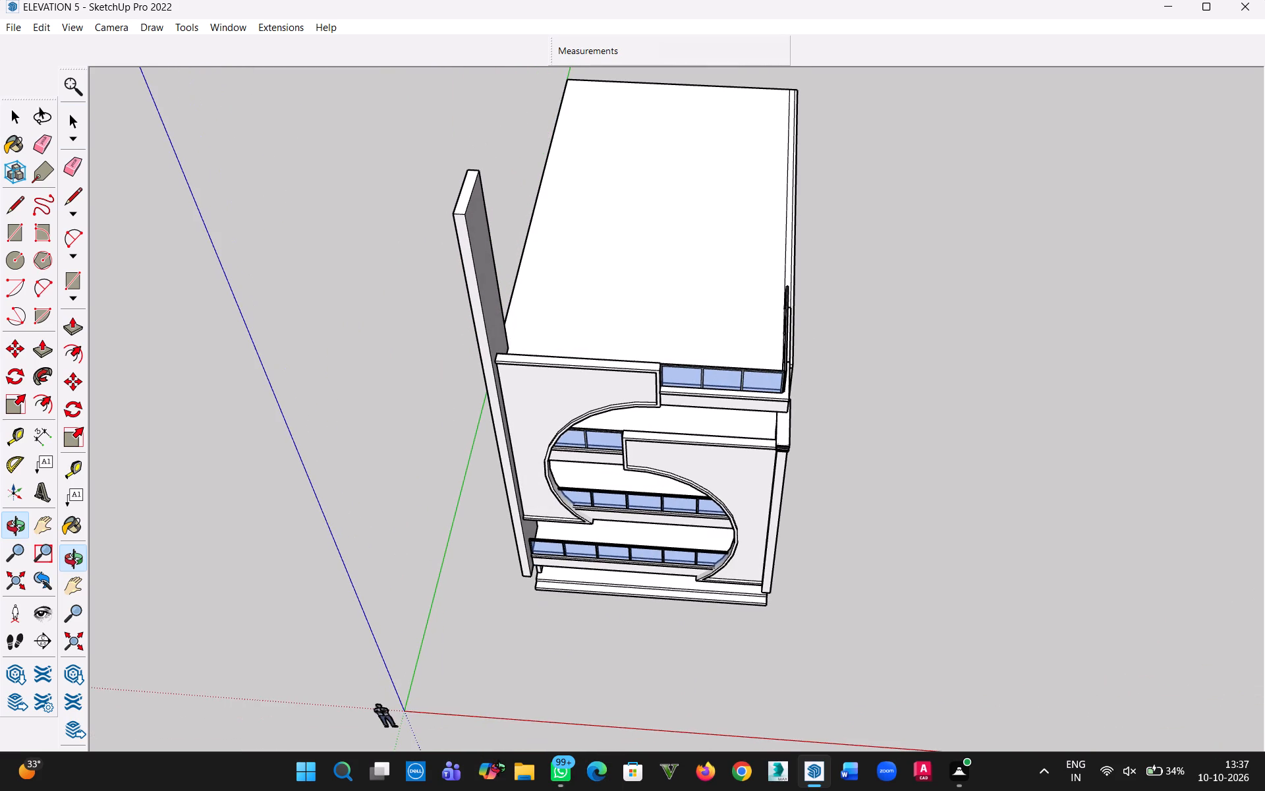
{"action": "middle_click_drag", "start_coordinate": [501, 770], "coordinate": [503, 771]}
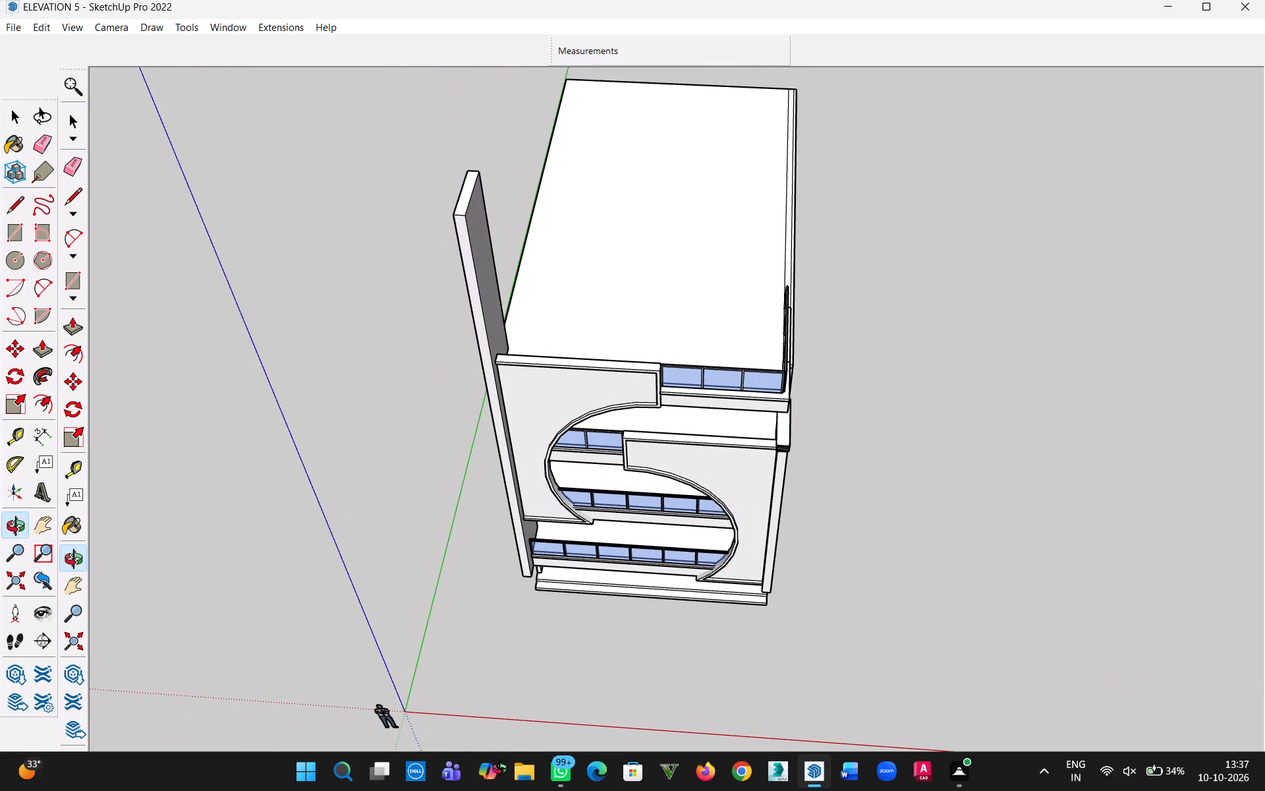
{"action": "middle_click_drag", "start_coordinate": [503, 771], "coordinate": [581, 786]}
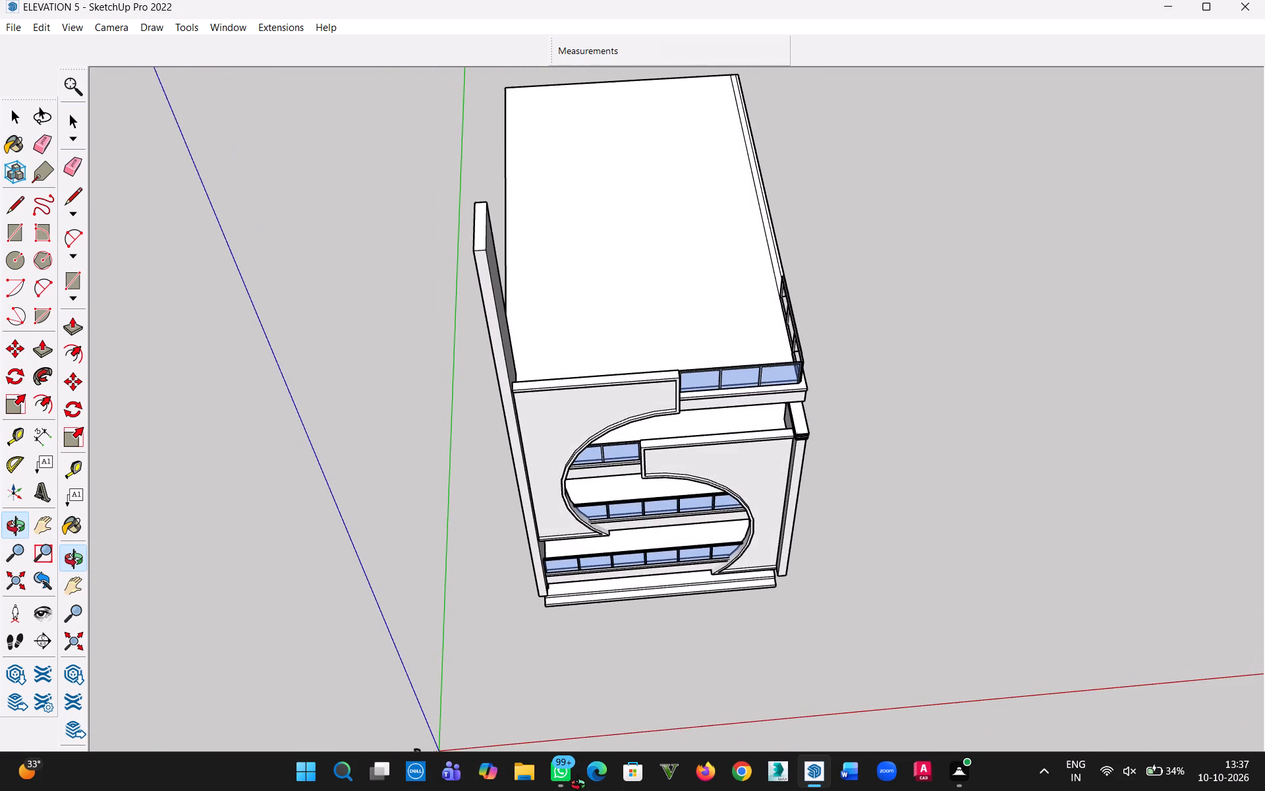
{"action": "middle_click_drag", "start_coordinate": [581, 786], "coordinate": [571, 724]}
{"action": "middle_click_drag", "start_coordinate": [549, 720], "coordinate": [555, 790]}
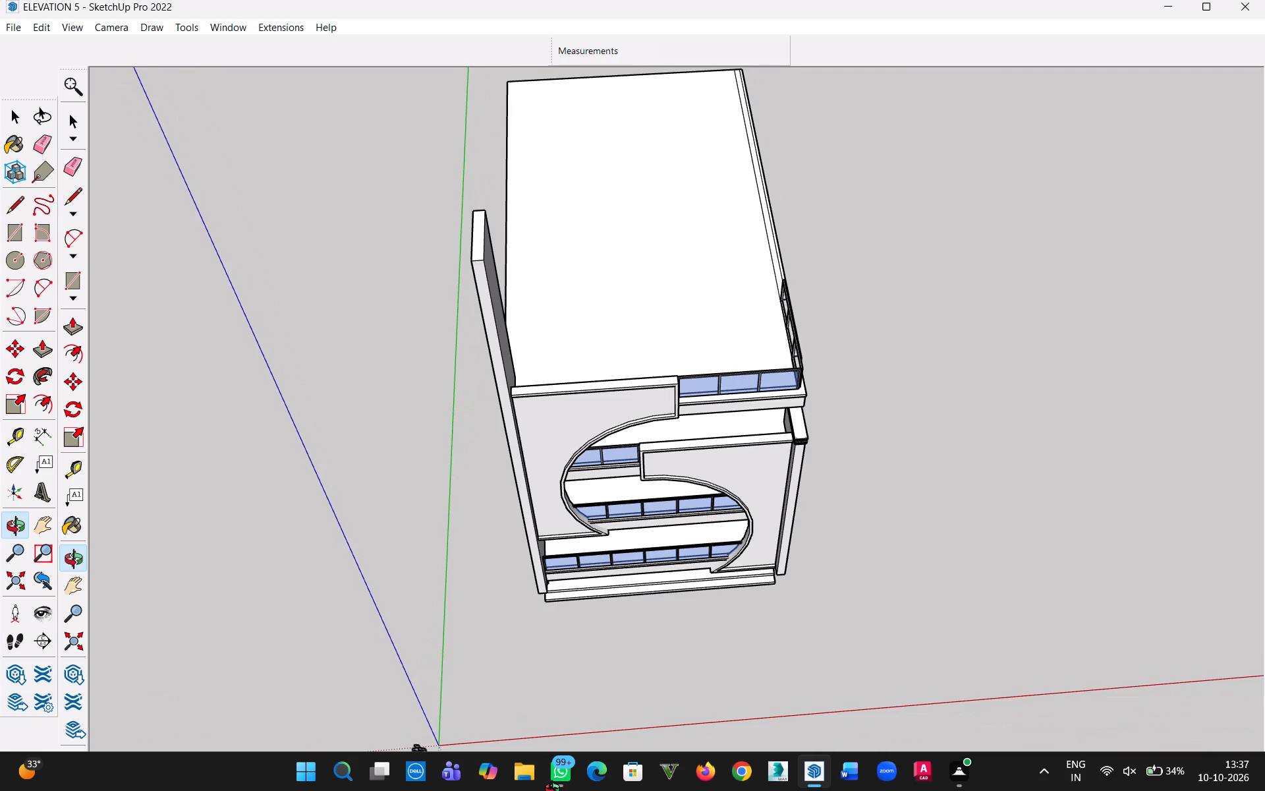
{"action": "middle_click_drag", "start_coordinate": [555, 790], "coordinate": [519, 701]}
{"action": "middle_click_drag", "start_coordinate": [519, 711], "coordinate": [462, 703]}
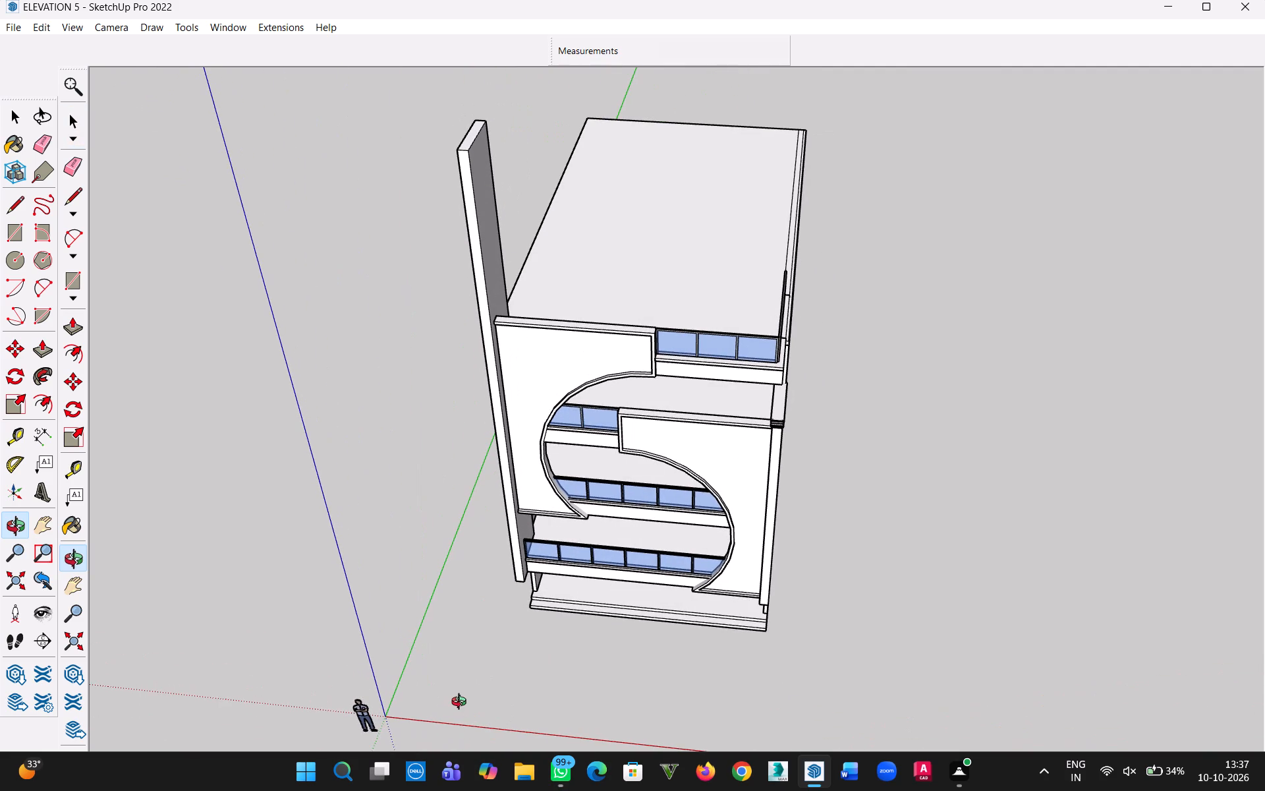
{"action": "middle_click_drag", "start_coordinate": [462, 703], "coordinate": [439, 730]}
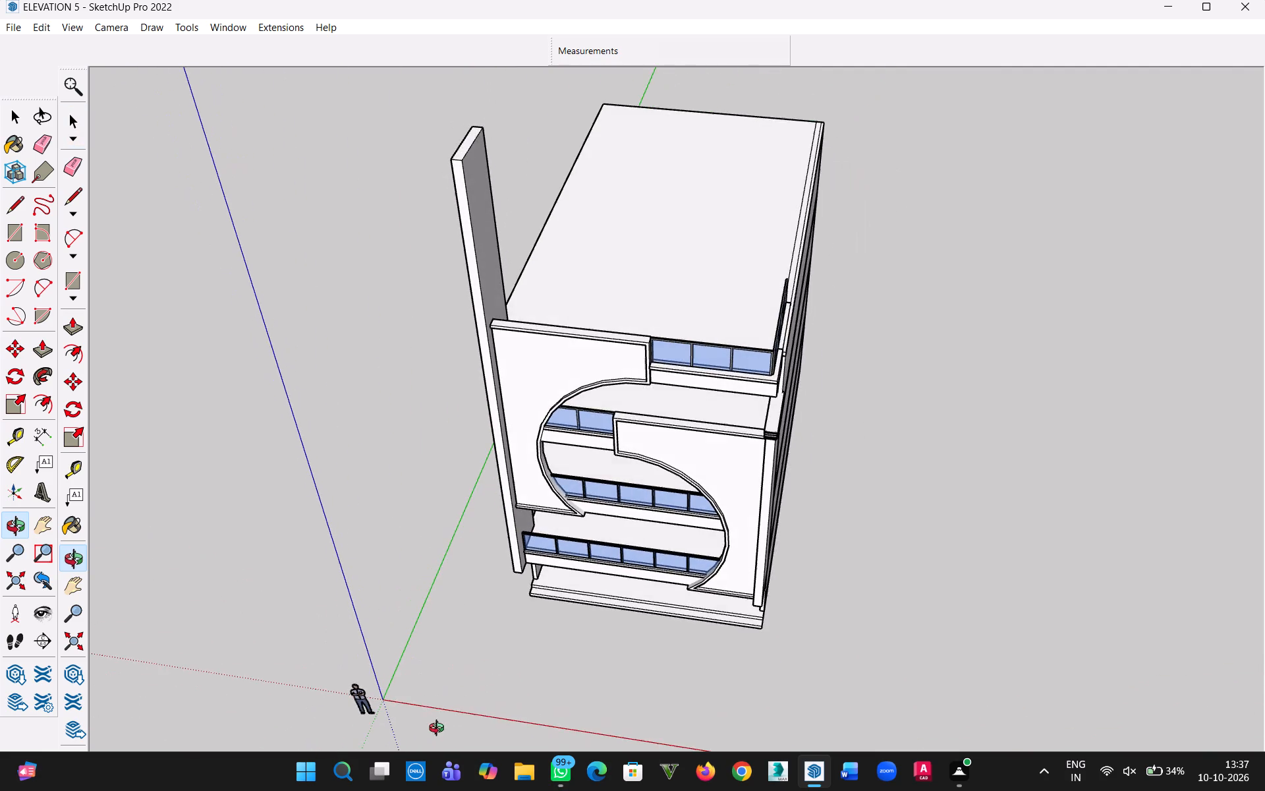
{"action": "middle_click_drag", "start_coordinate": [439, 730], "coordinate": [372, 720]}
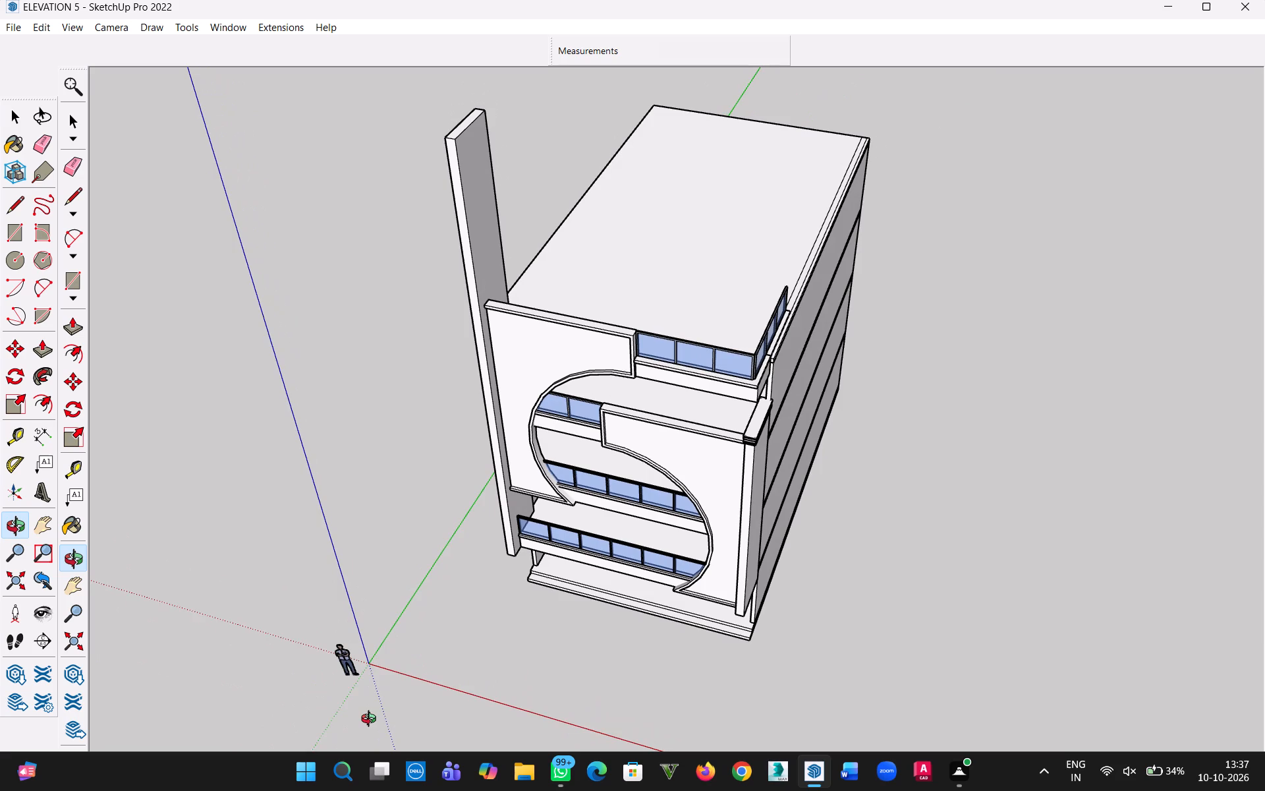
{"action": "middle_click_drag", "start_coordinate": [372, 720], "coordinate": [280, 790]}
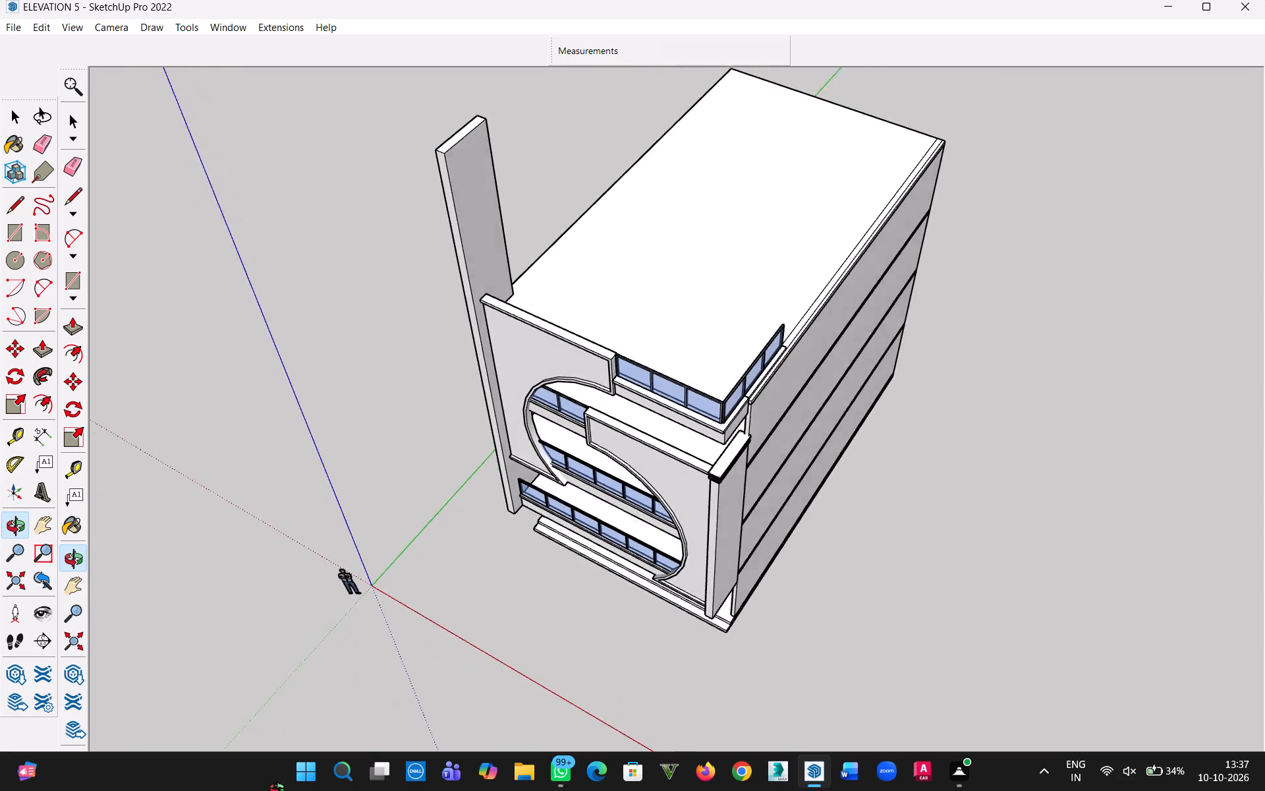
{"action": "middle_click_drag", "start_coordinate": [280, 790], "coordinate": [243, 543]}
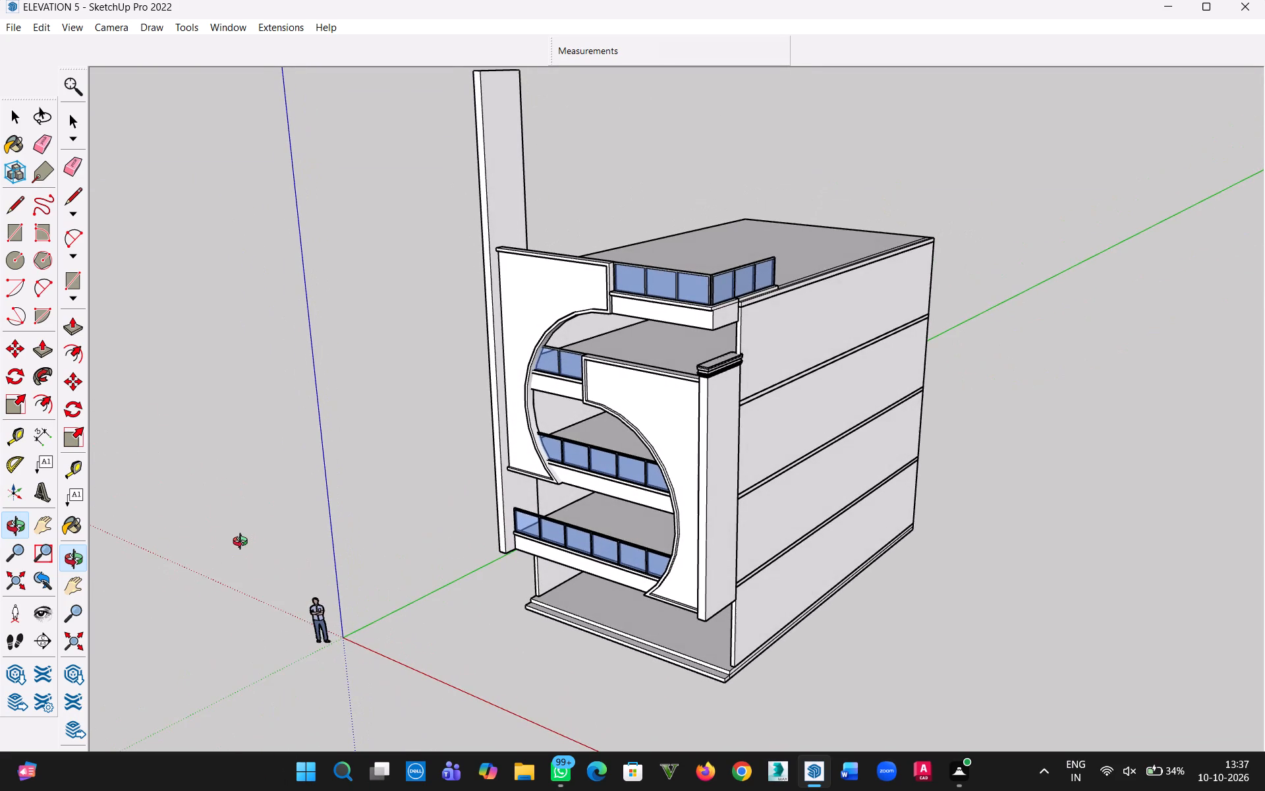
{"action": "middle_click_drag", "start_coordinate": [243, 543], "coordinate": [294, 510]}
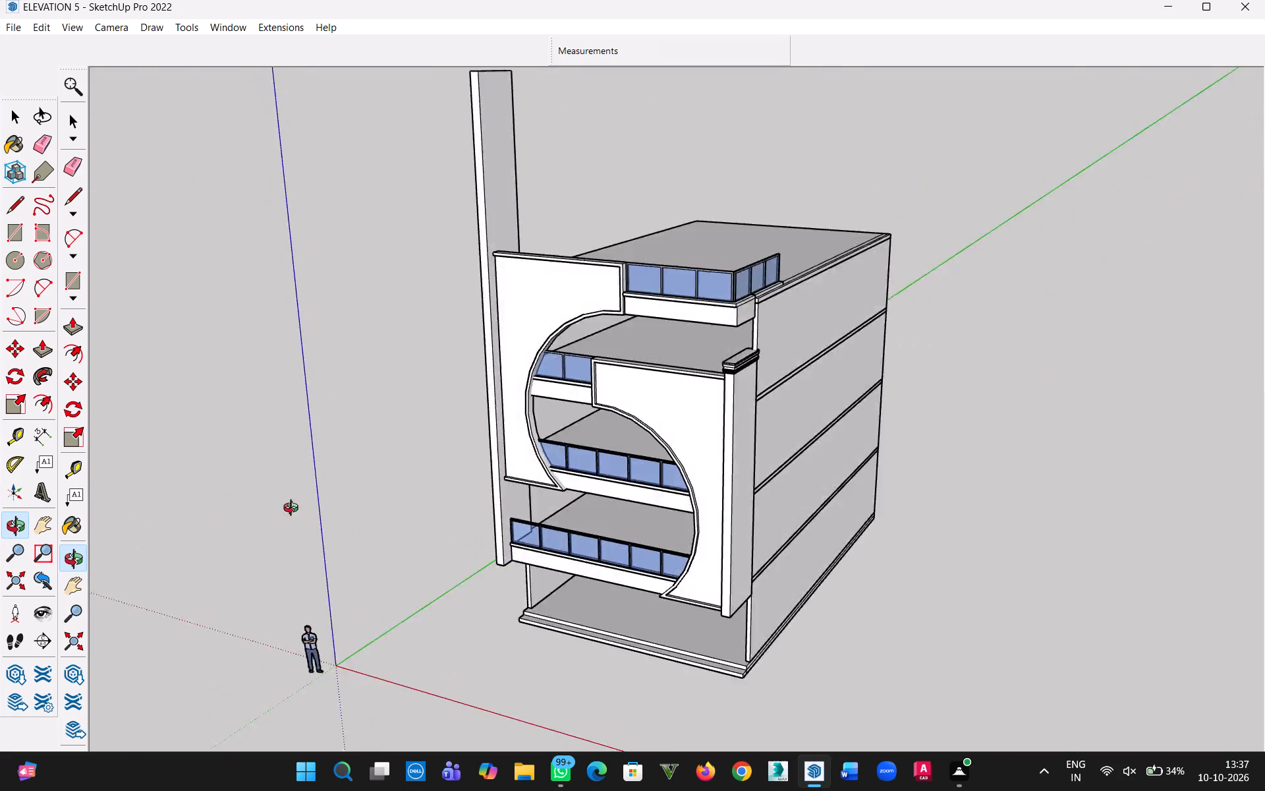
Examine the building's side wall with its floor bands, the corner column and the wraparound roof railing from the front corner.
{"action": "middle_click_drag", "start_coordinate": [294, 510], "coordinate": [169, 537]}
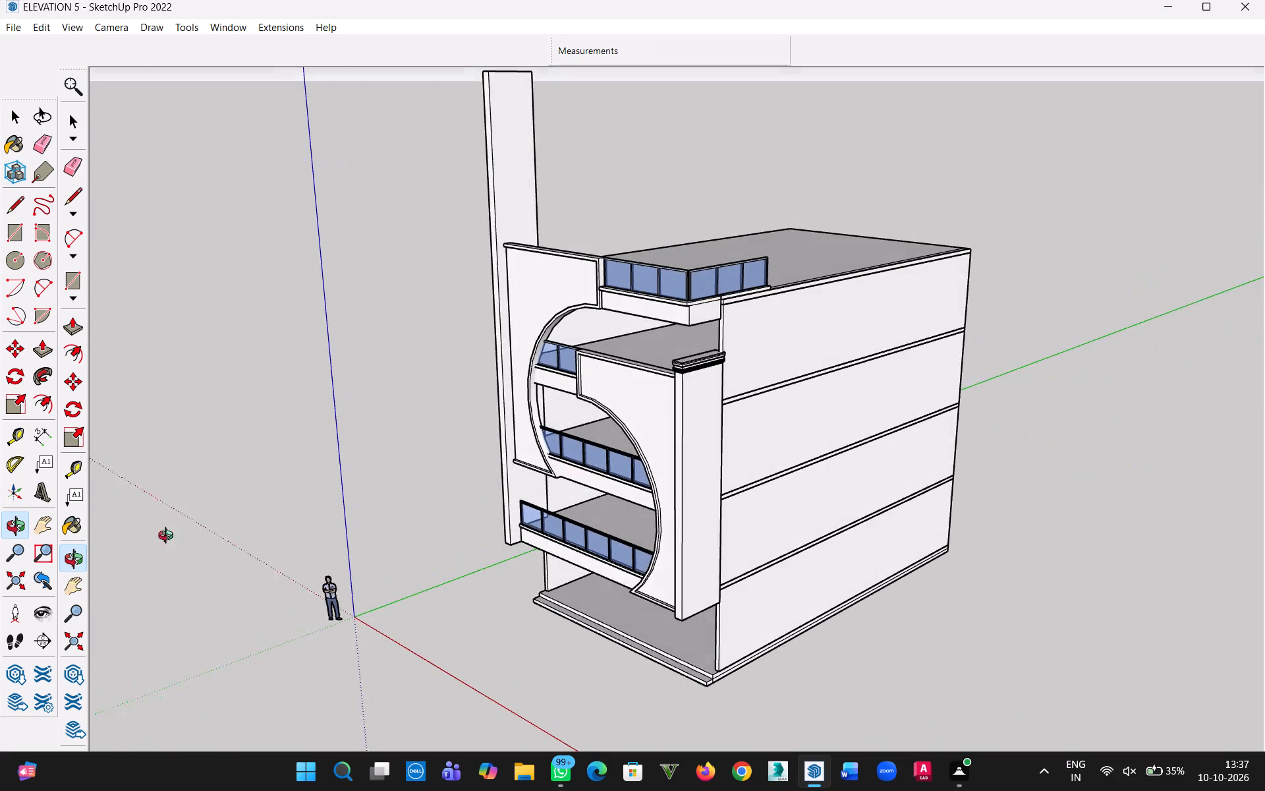
{"action": "middle_click_drag", "start_coordinate": [169, 537], "coordinate": [208, 533]}
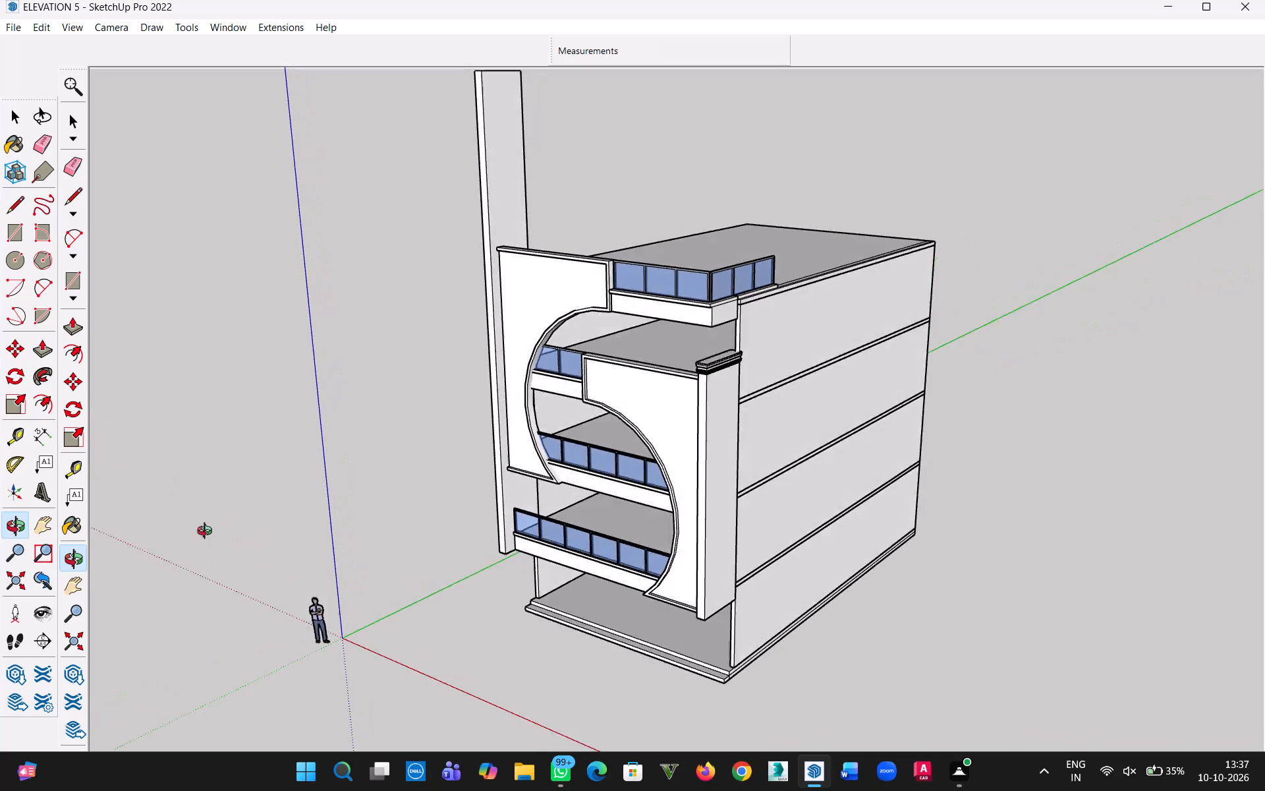
{"action": "middle_click_drag", "start_coordinate": [208, 533], "coordinate": [117, 560]}
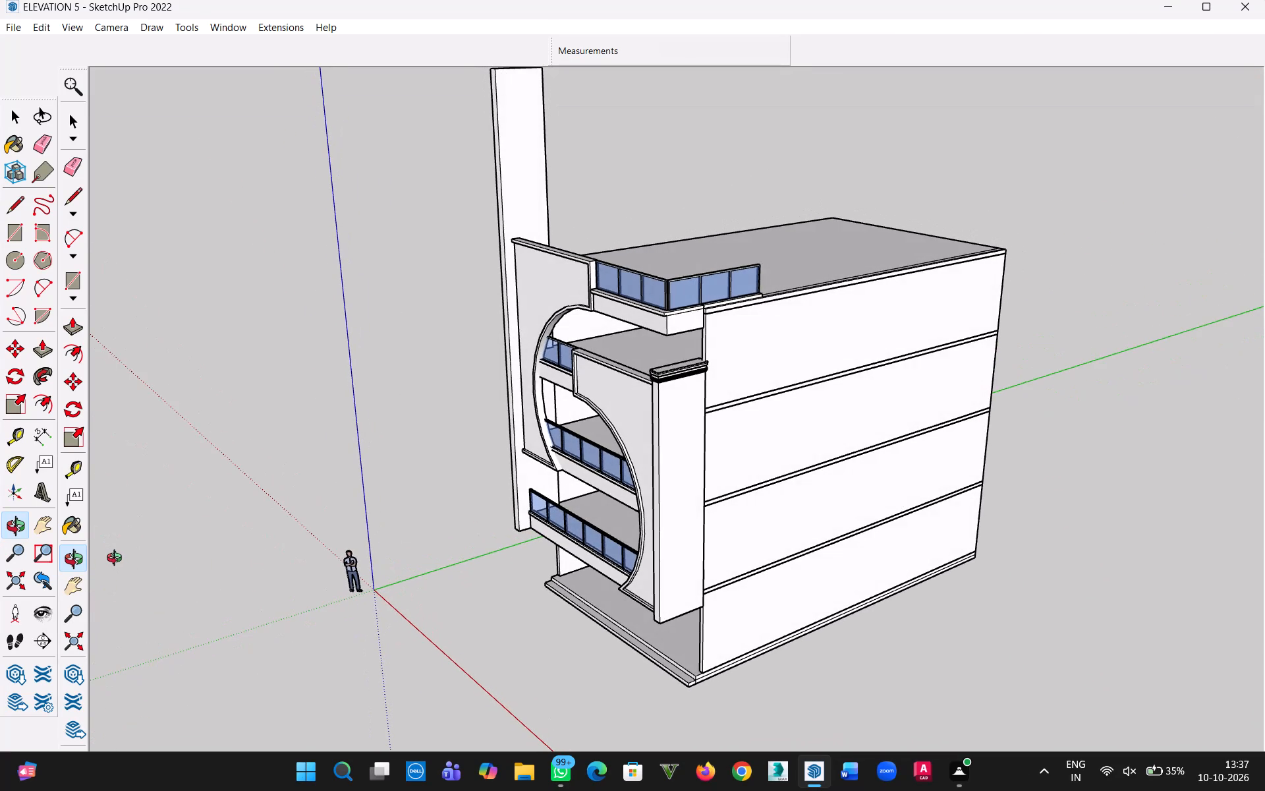
{"action": "middle_click_drag", "start_coordinate": [117, 560], "coordinate": [236, 571]}
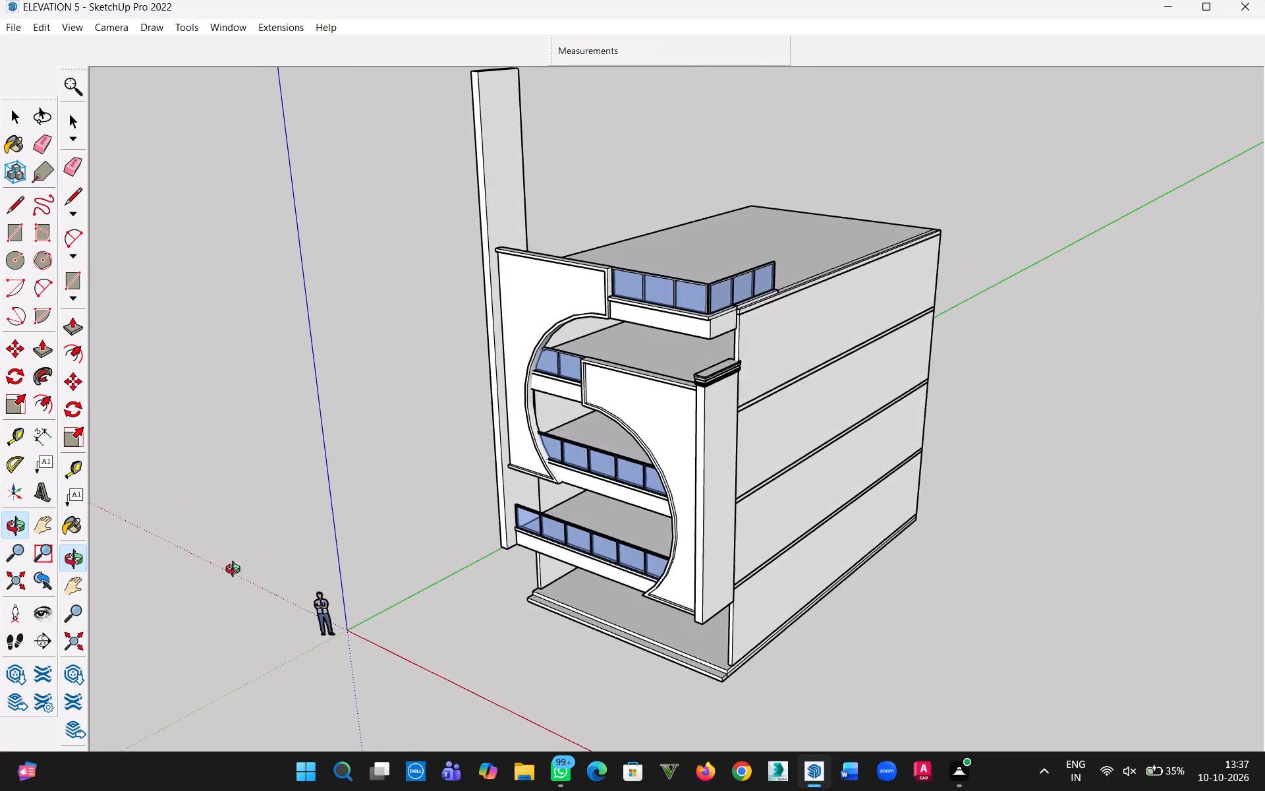
{"action": "middle_click_drag", "start_coordinate": [236, 571], "coordinate": [66, 501]}
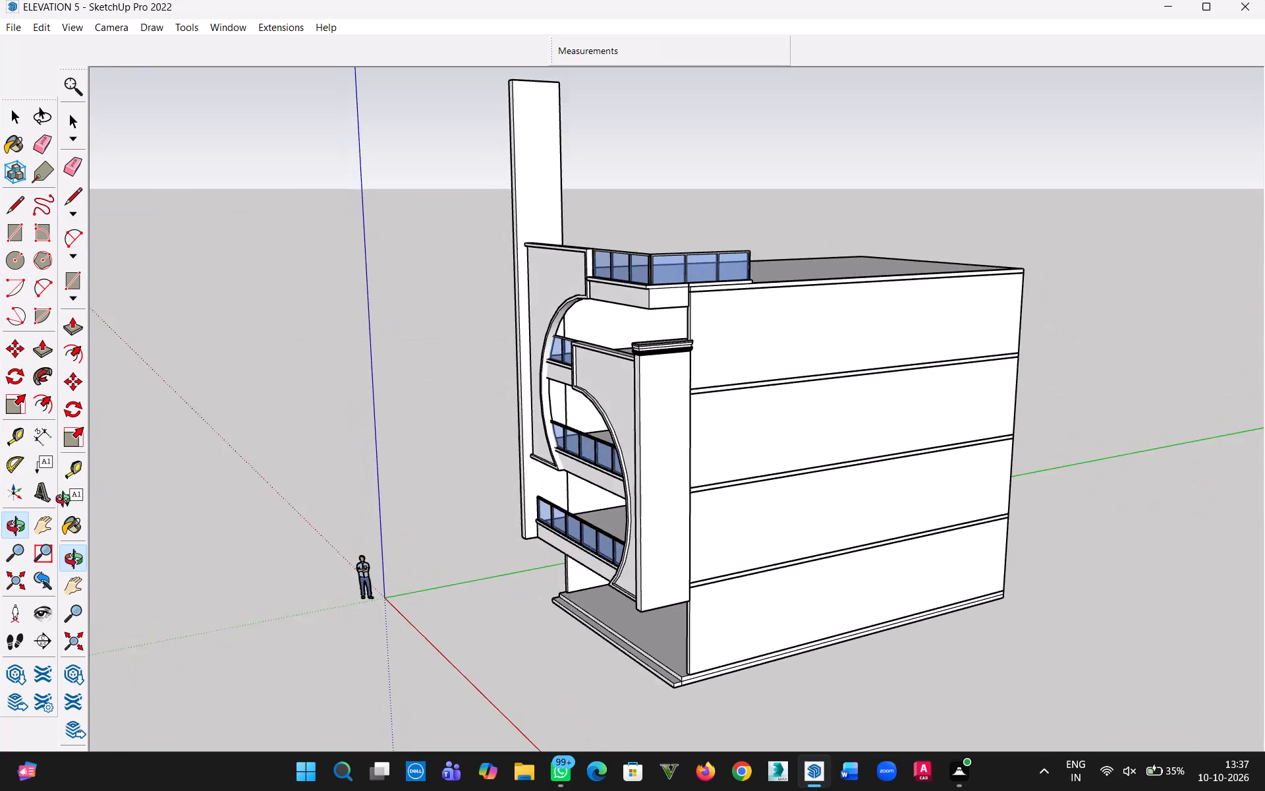
{"action": "middle_click_drag", "start_coordinate": [66, 501], "coordinate": [90, 508]}
{"action": "middle_click_drag", "start_coordinate": [43, 483], "coordinate": [51, 542]}
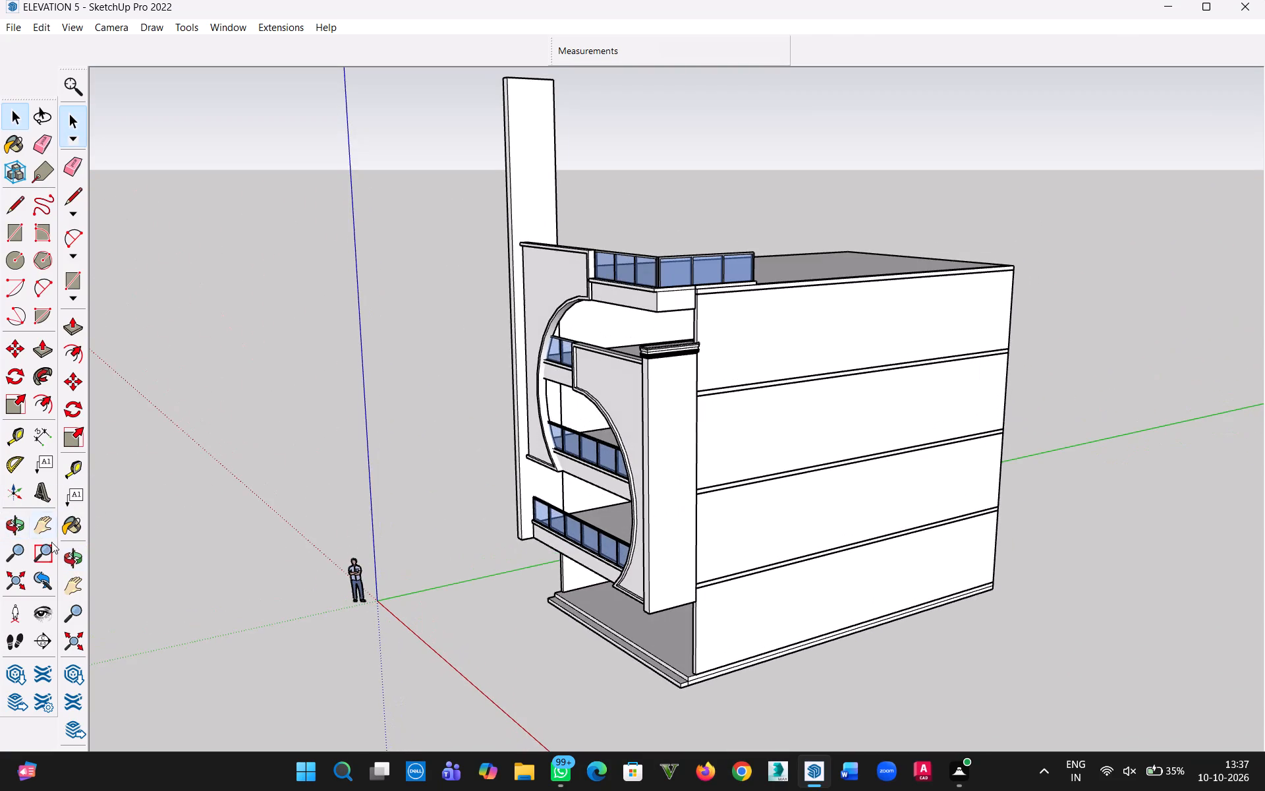
{"action": "middle_click_drag", "start_coordinate": [51, 542], "coordinate": [136, 496]}
{"action": "middle_click_drag", "start_coordinate": [126, 498], "coordinate": [103, 541]}
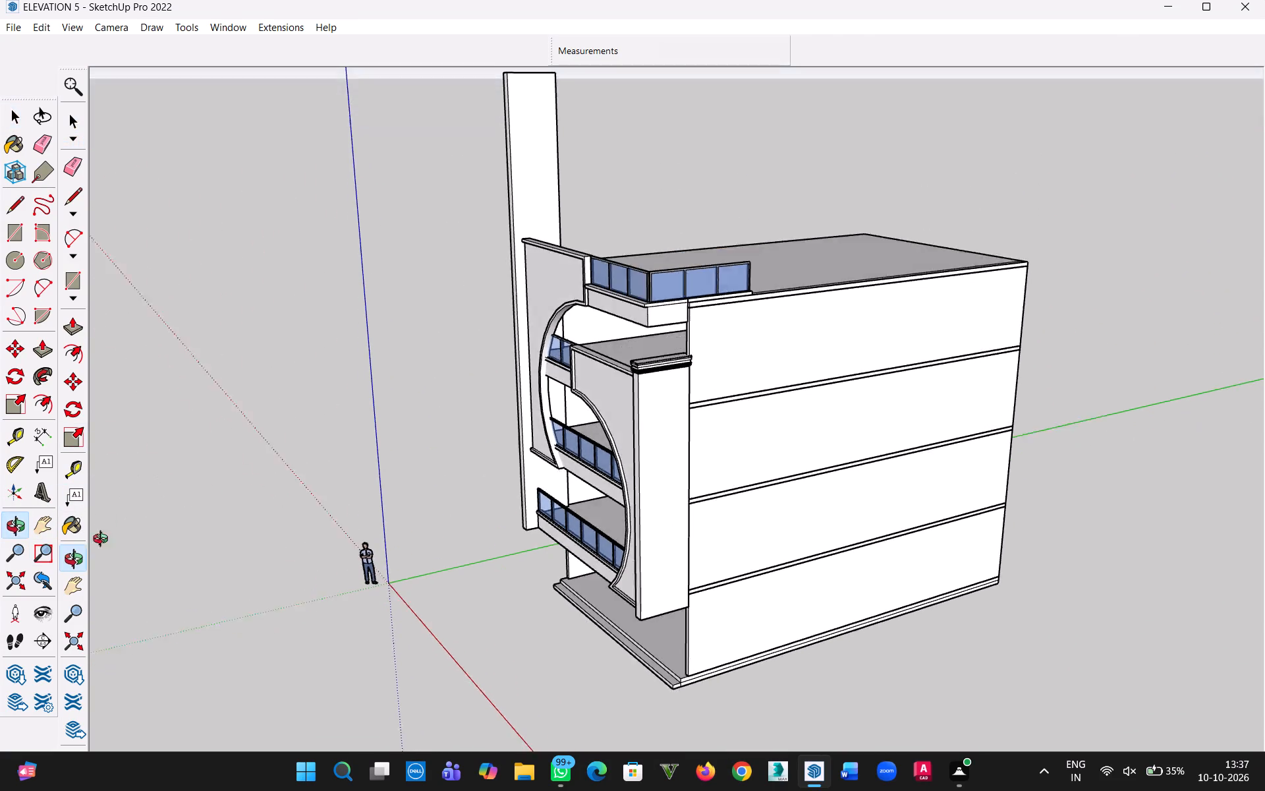
{"action": "middle_click_drag", "start_coordinate": [103, 541], "coordinate": [135, 503]}
{"action": "middle_click_drag", "start_coordinate": [104, 485], "coordinate": [102, 545]}
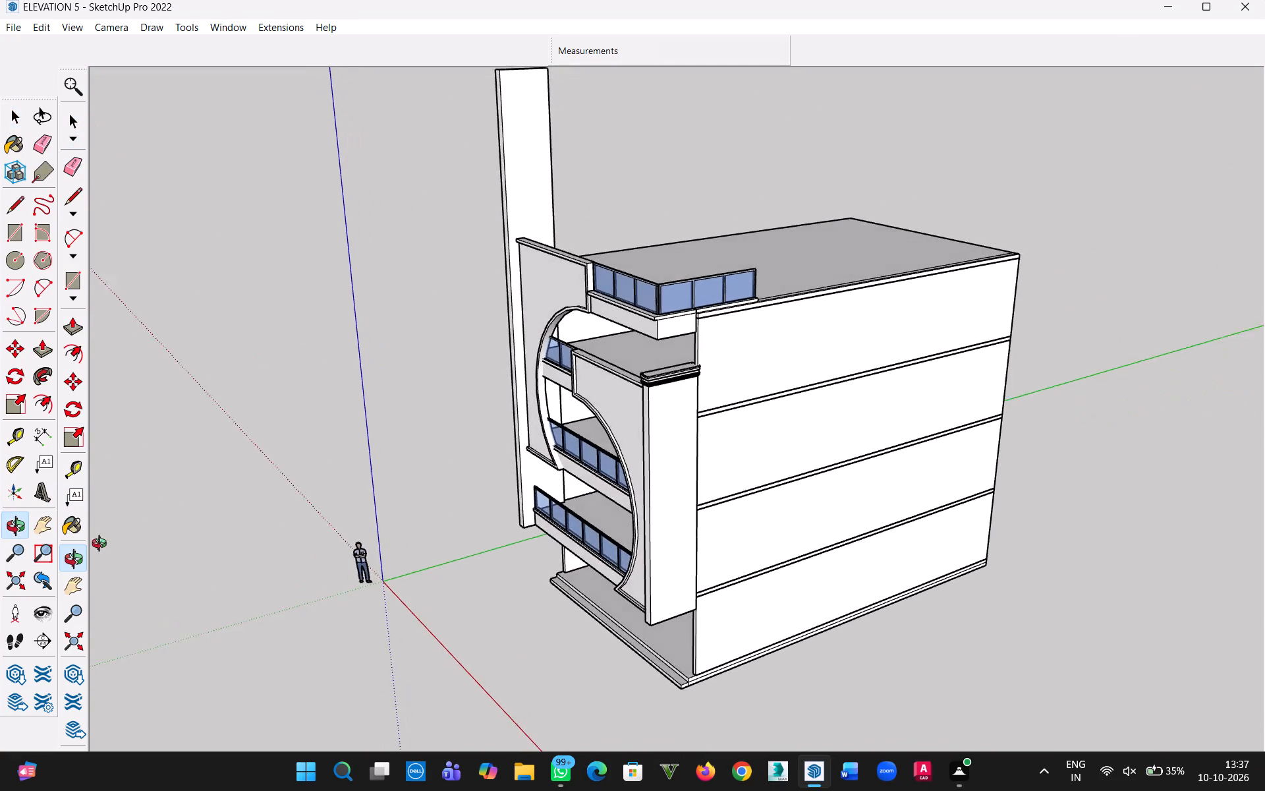
{"action": "middle_click_drag", "start_coordinate": [102, 545], "coordinate": [66, 502]}
{"action": "middle_click_drag", "start_coordinate": [46, 500], "coordinate": [160, 456]}
Examine the front facade and roof from raised angles, including the tall vertical fin, curved panels, coping and glass railings.
{"action": "middle_click_drag", "start_coordinate": [142, 436], "coordinate": [603, 539]}
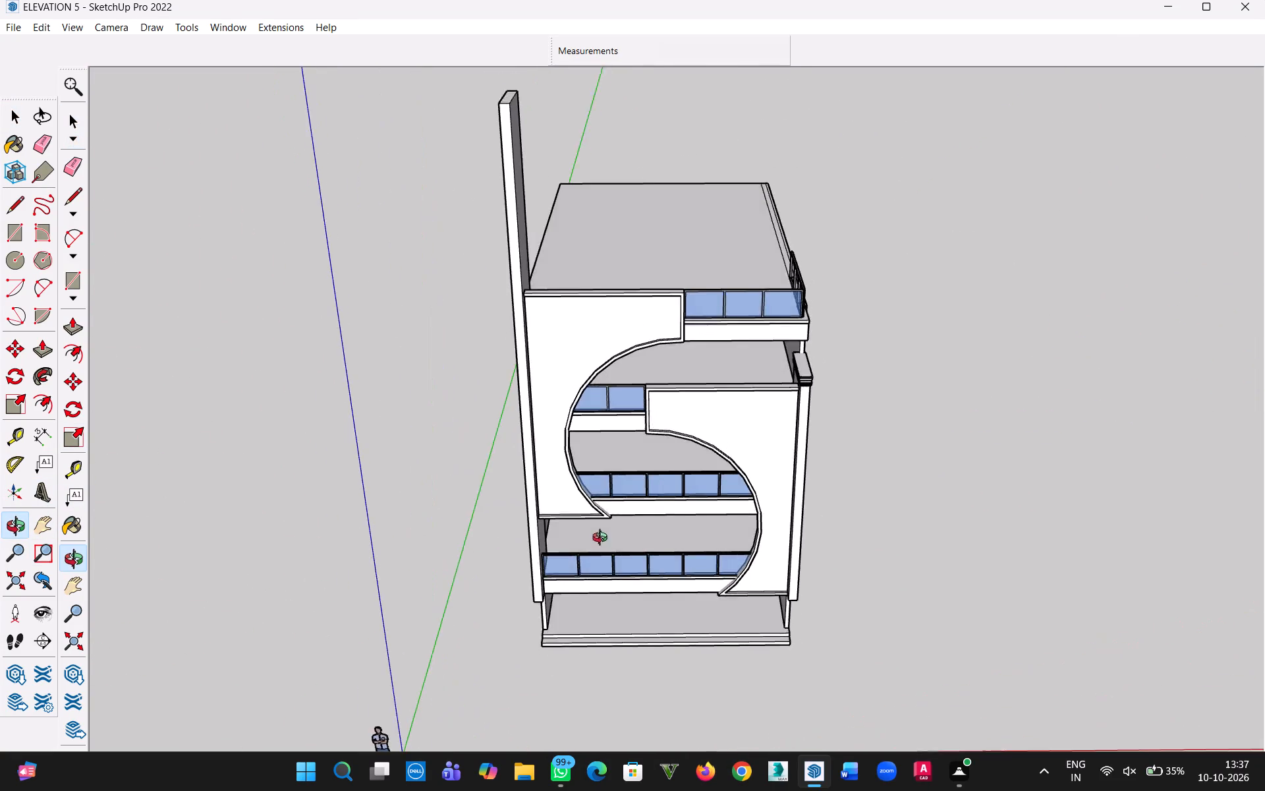
{"action": "middle_click_drag", "start_coordinate": [603, 539], "coordinate": [656, 551]}
{"action": "middle_click_drag", "start_coordinate": [652, 539], "coordinate": [642, 568]}
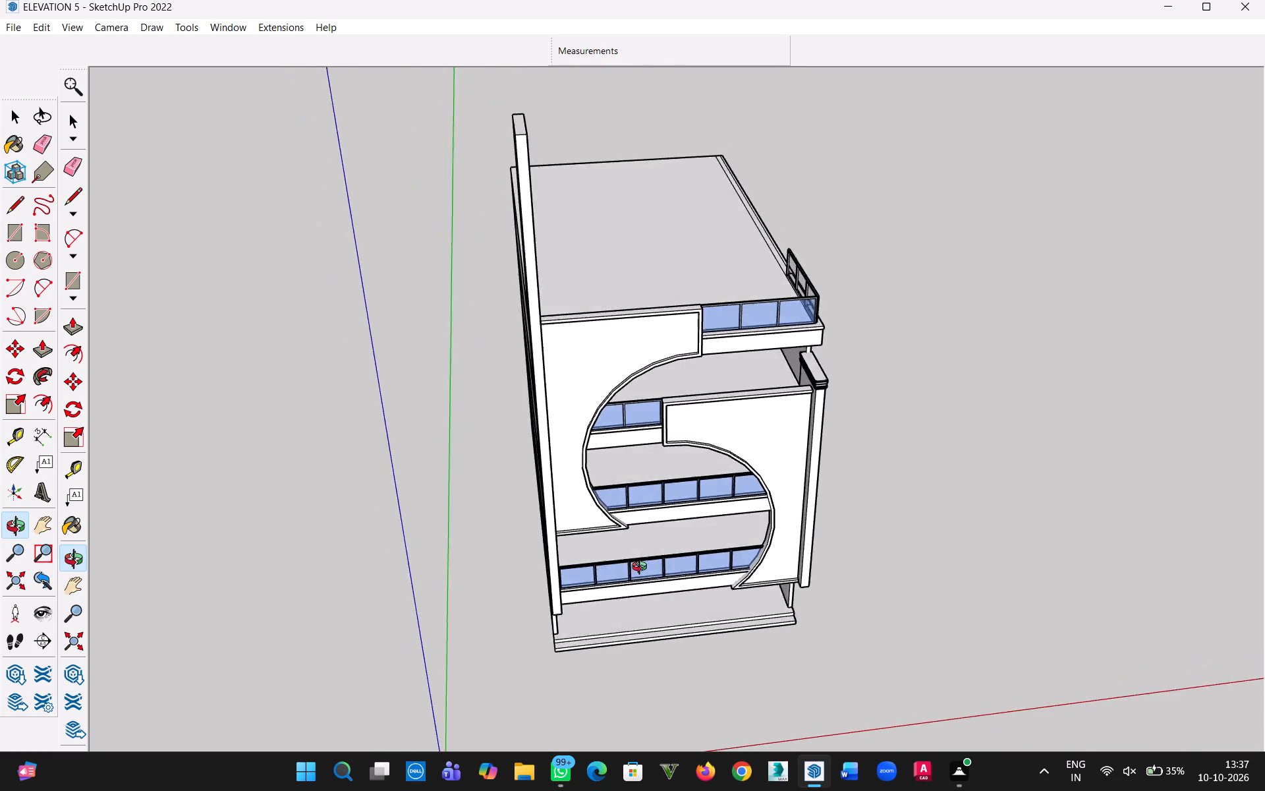
{"action": "middle_click_drag", "start_coordinate": [642, 568], "coordinate": [520, 620]}
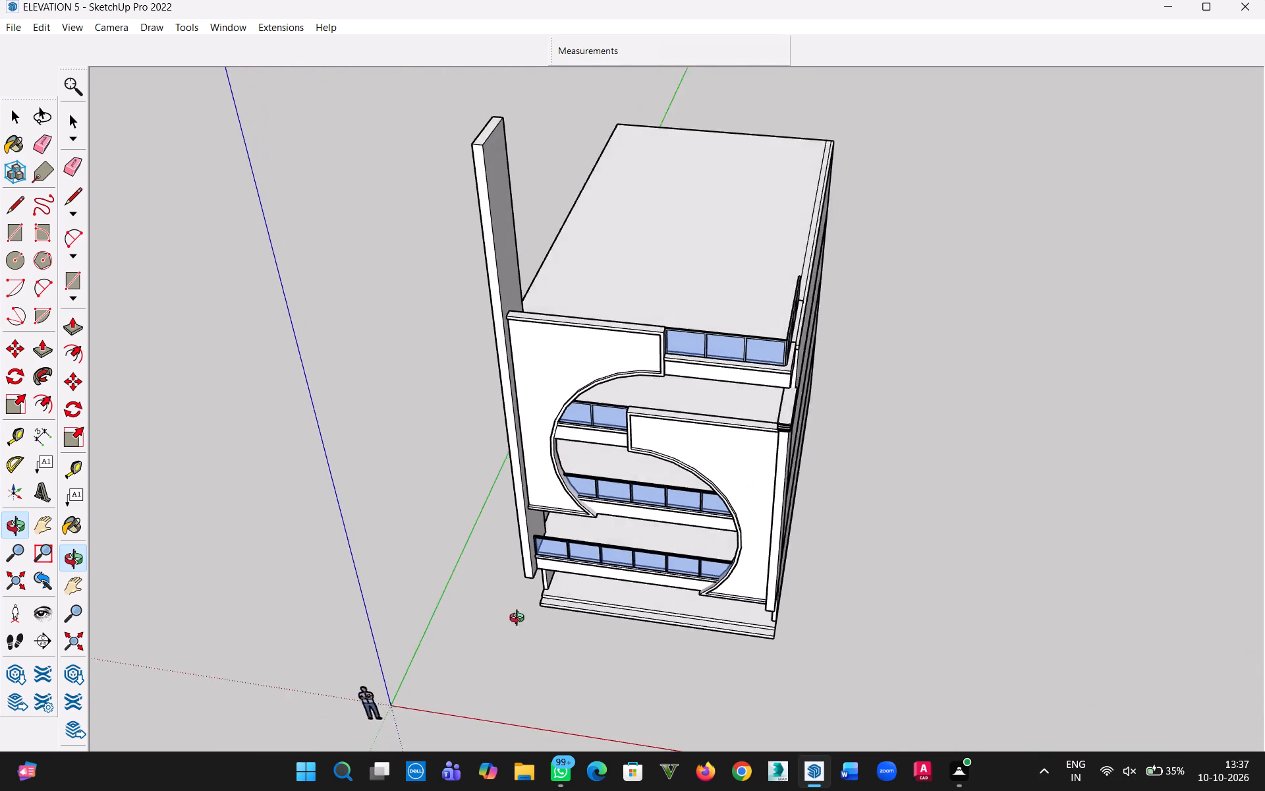
{"action": "middle_click_drag", "start_coordinate": [520, 620], "coordinate": [517, 571]}
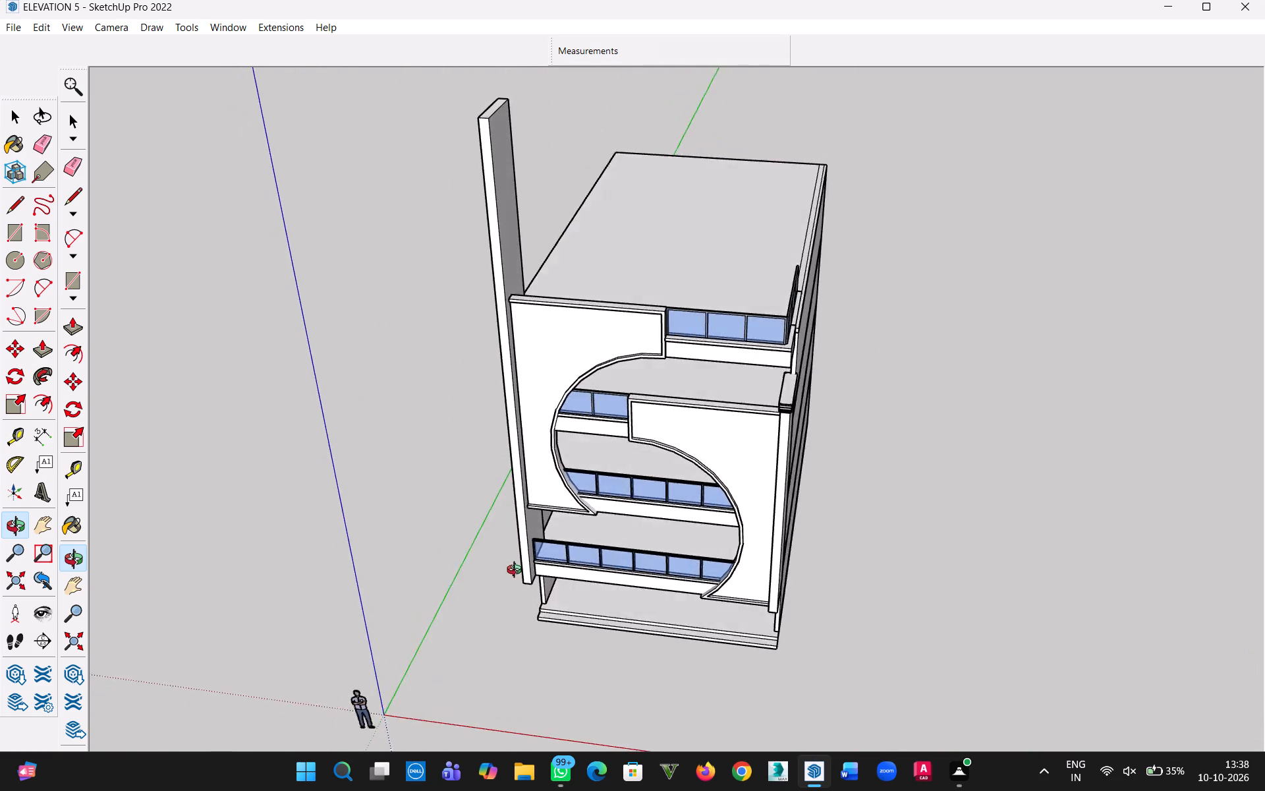
{"action": "middle_click_drag", "start_coordinate": [517, 571], "coordinate": [525, 613]}
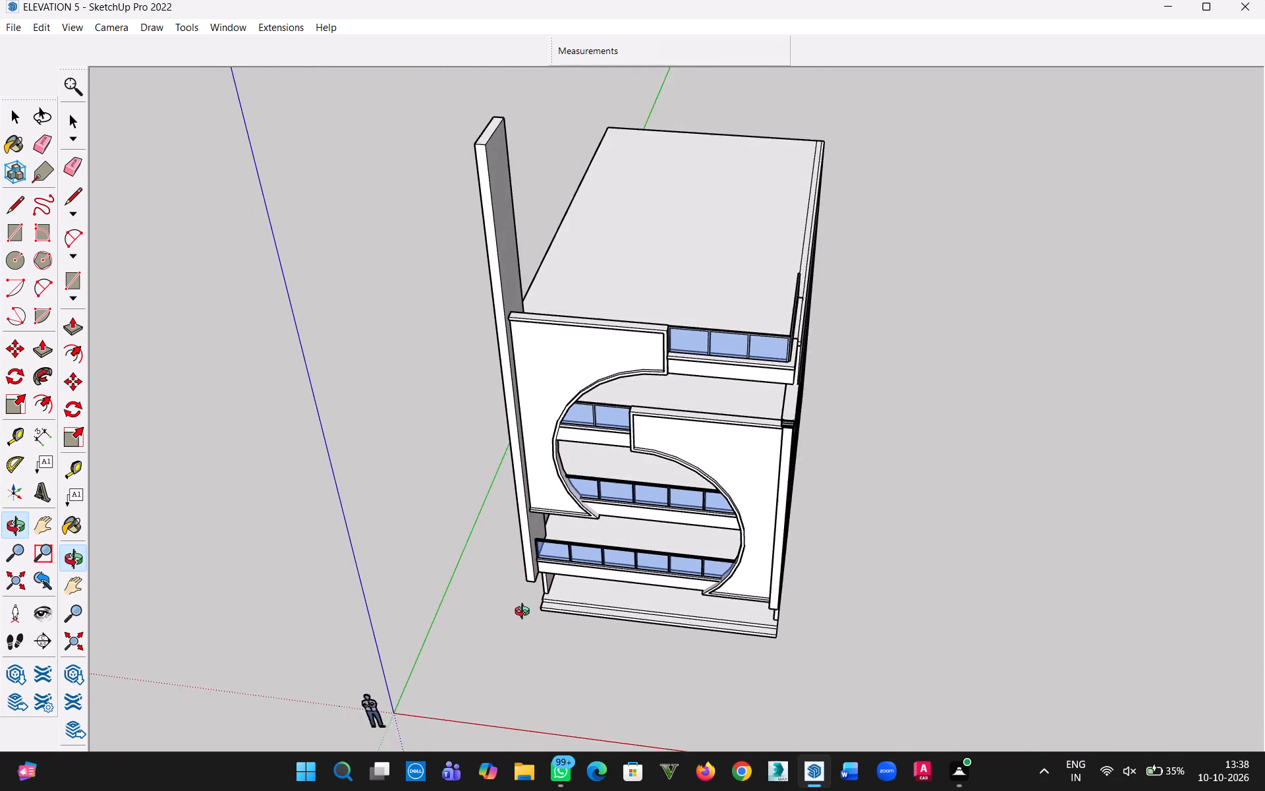
{"action": "middle_click_drag", "start_coordinate": [525, 613], "coordinate": [516, 641]}
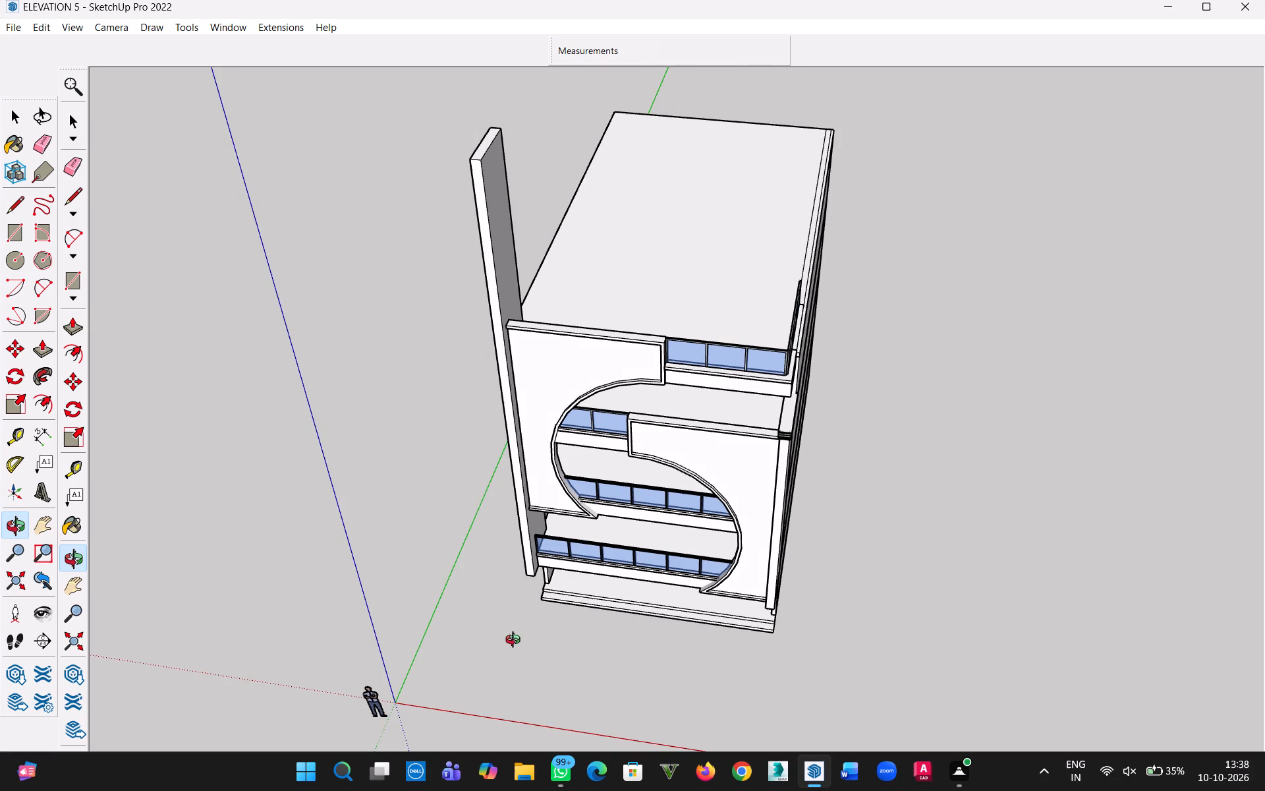
{"action": "middle_click_drag", "start_coordinate": [516, 641], "coordinate": [511, 575]}
{"action": "middle_click_drag", "start_coordinate": [495, 570], "coordinate": [461, 613]}
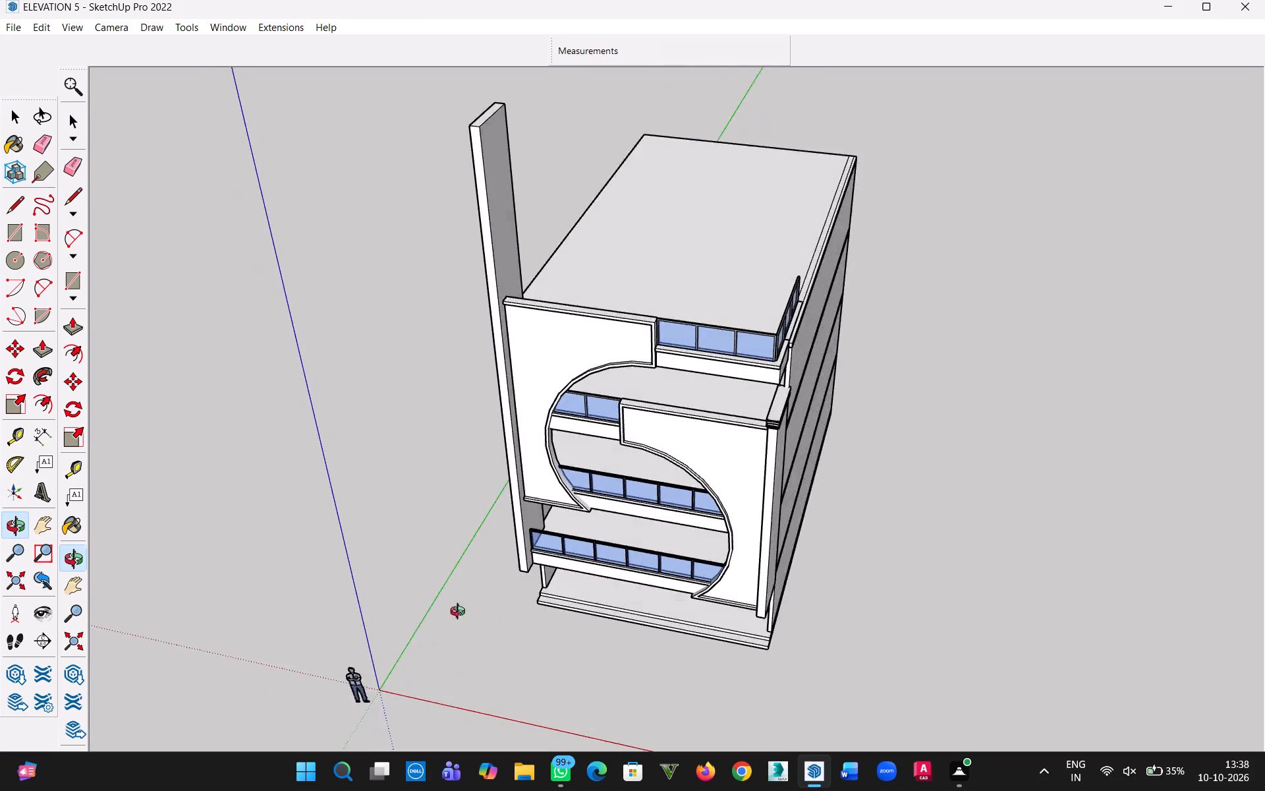
{"action": "middle_click_drag", "start_coordinate": [461, 613], "coordinate": [434, 616]}
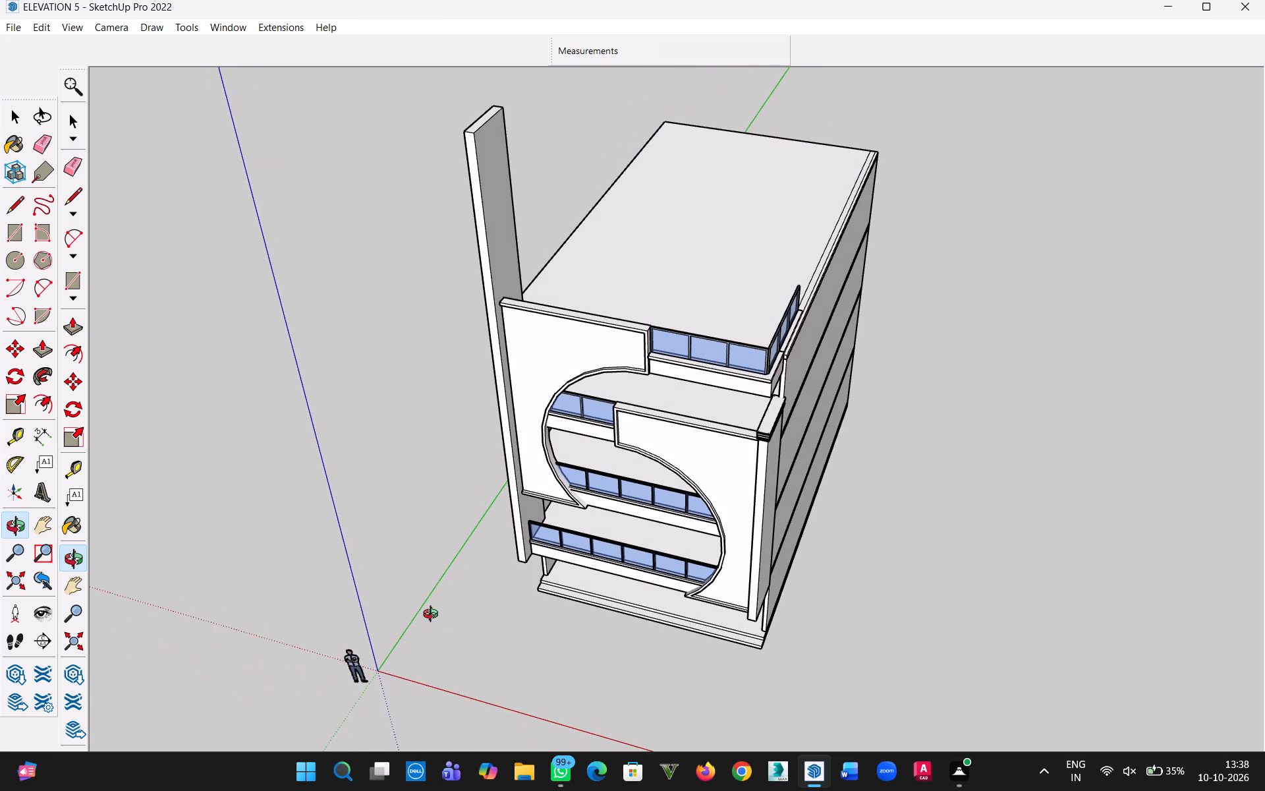
{"action": "middle_click_drag", "start_coordinate": [434, 616], "coordinate": [436, 617]}
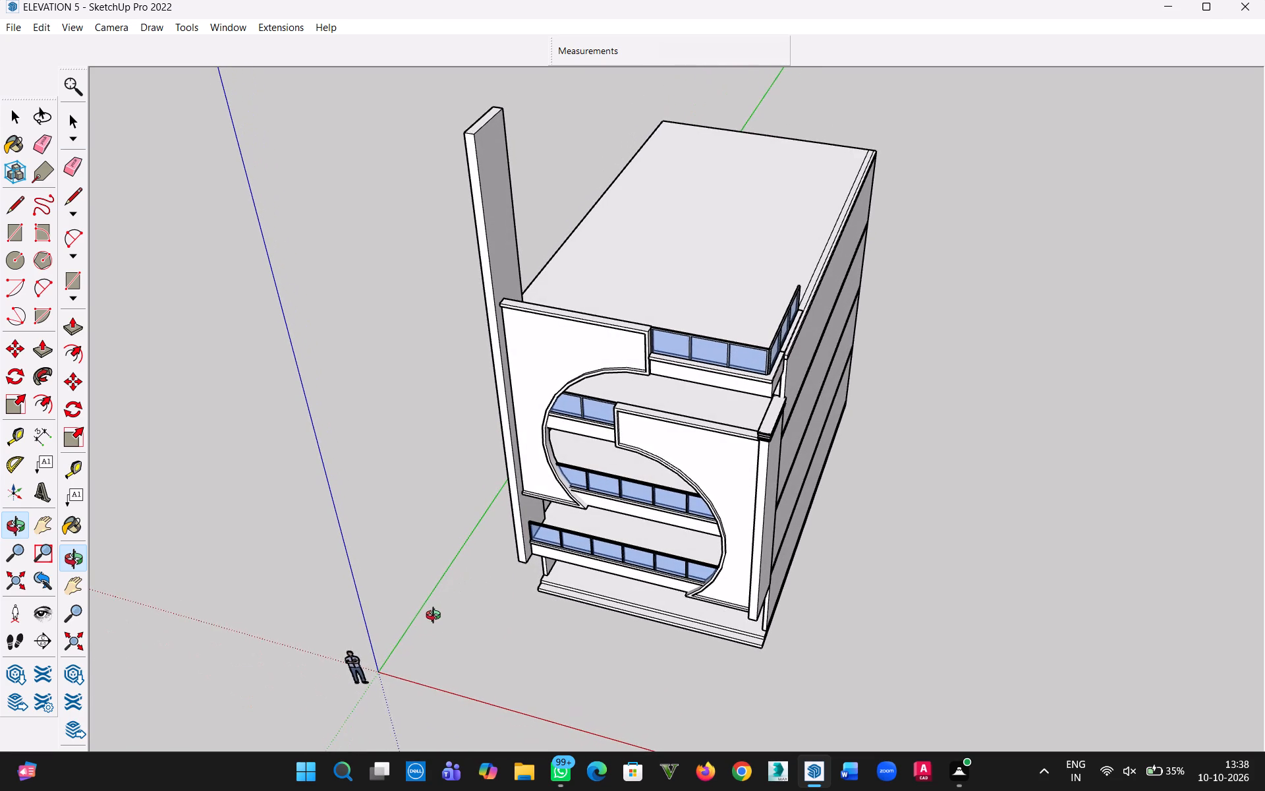
{"action": "middle_click_drag", "start_coordinate": [436, 617], "coordinate": [418, 604]}
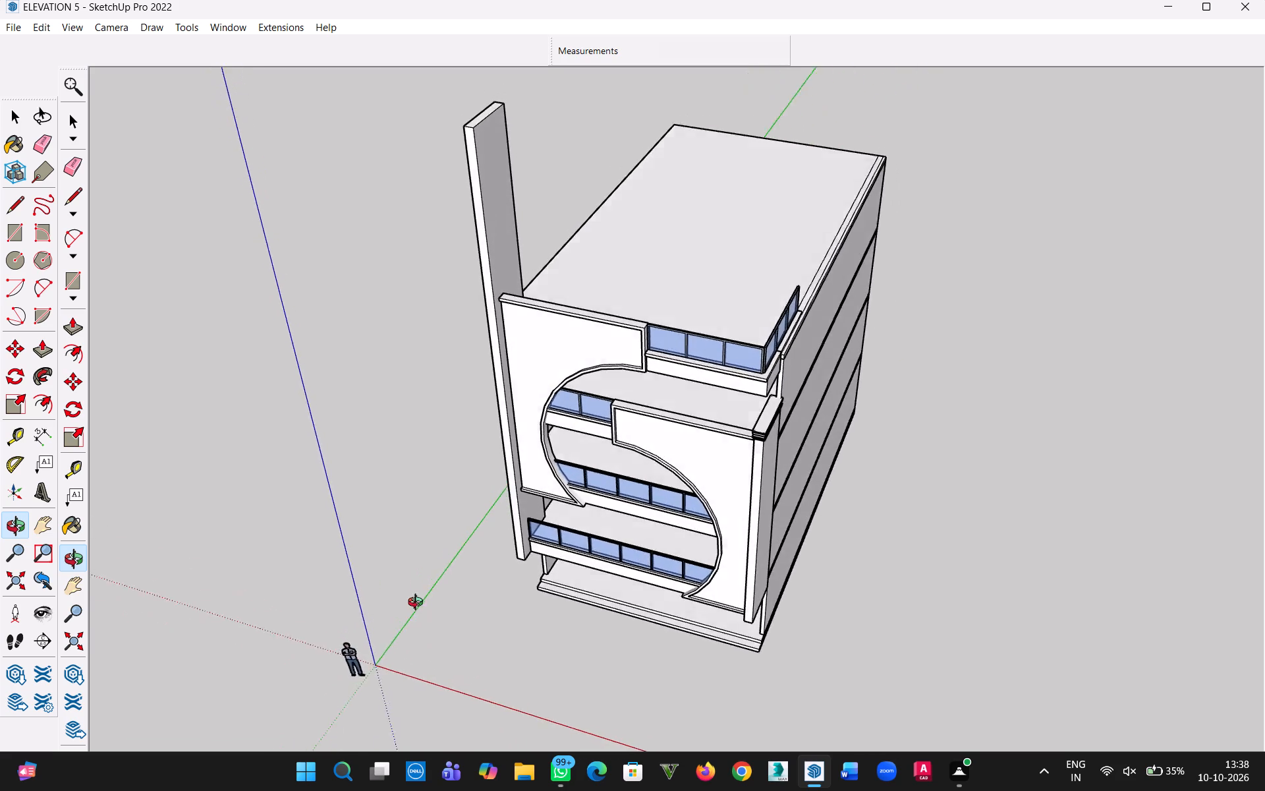
{"action": "middle_click_drag", "start_coordinate": [418, 604], "coordinate": [383, 604]}
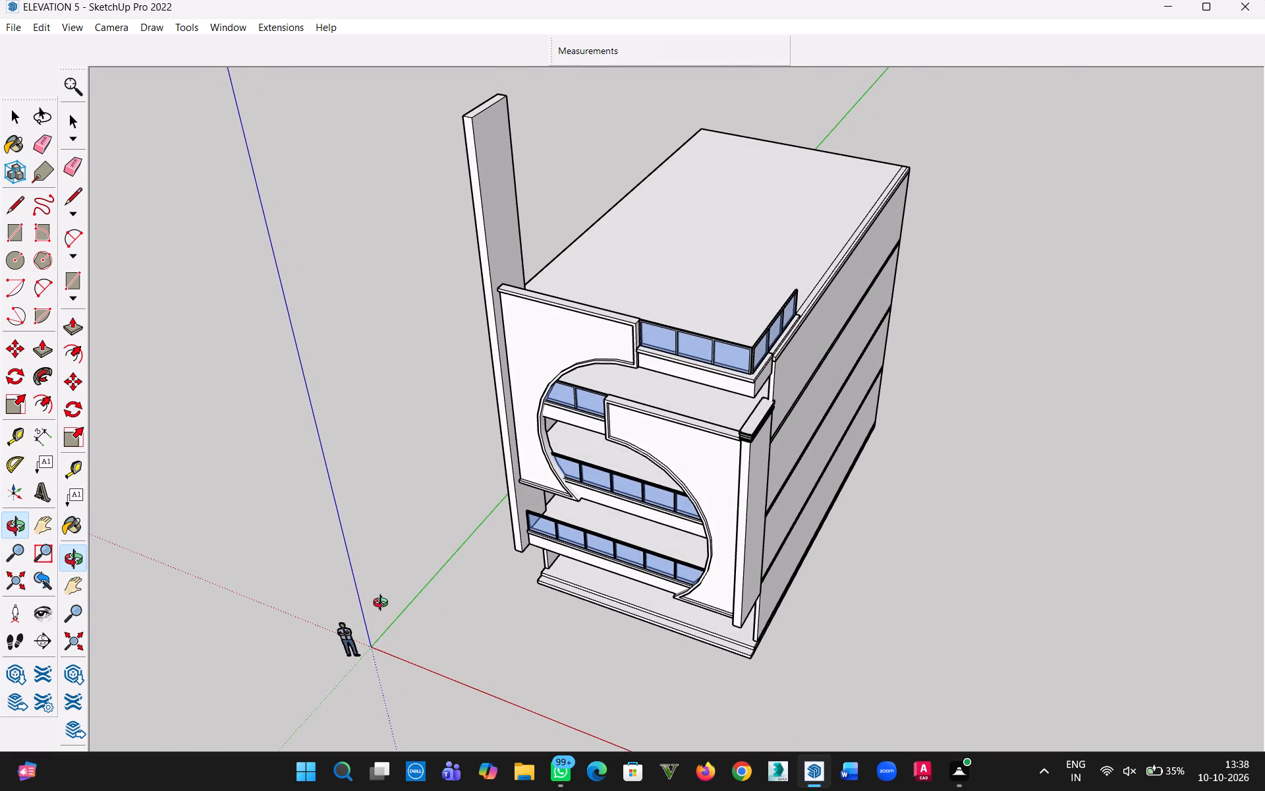
{"action": "middle_click_drag", "start_coordinate": [383, 604], "coordinate": [397, 563]}
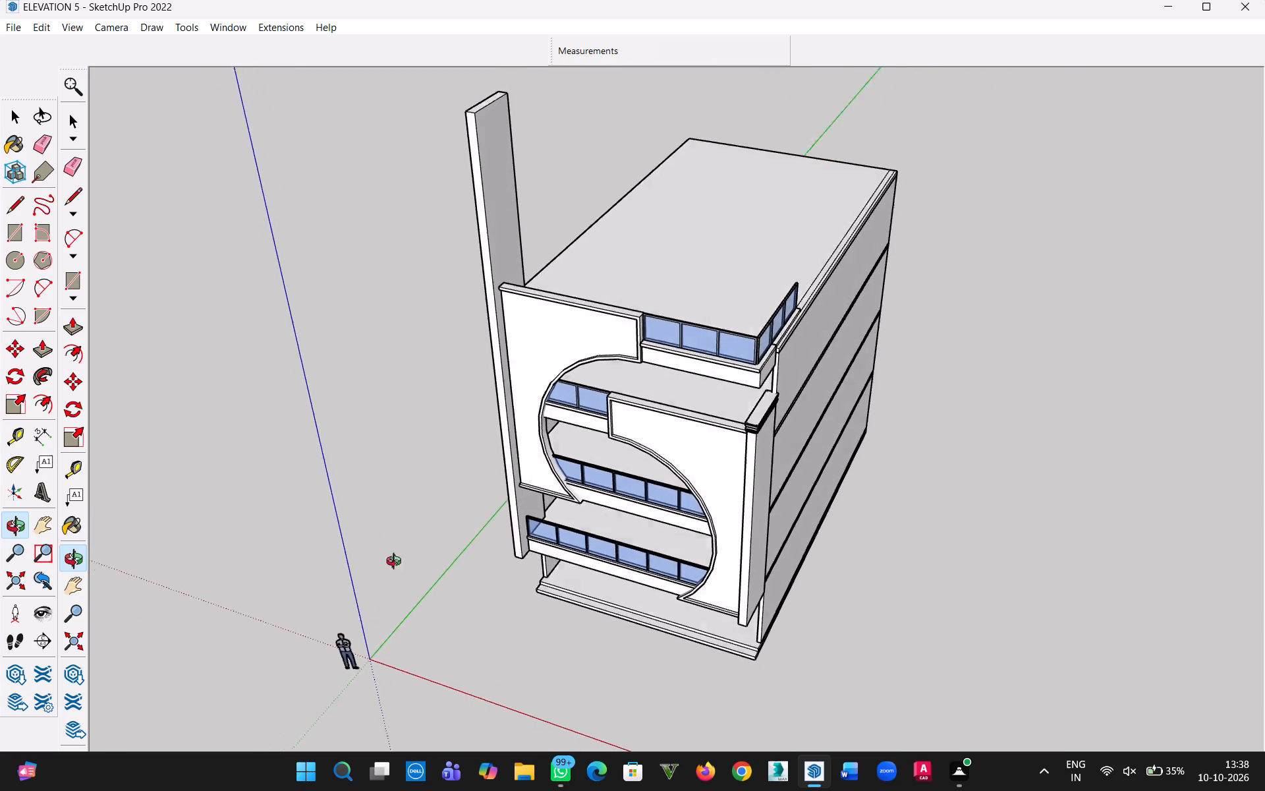
{"action": "middle_click_drag", "start_coordinate": [397, 563], "coordinate": [397, 632]}
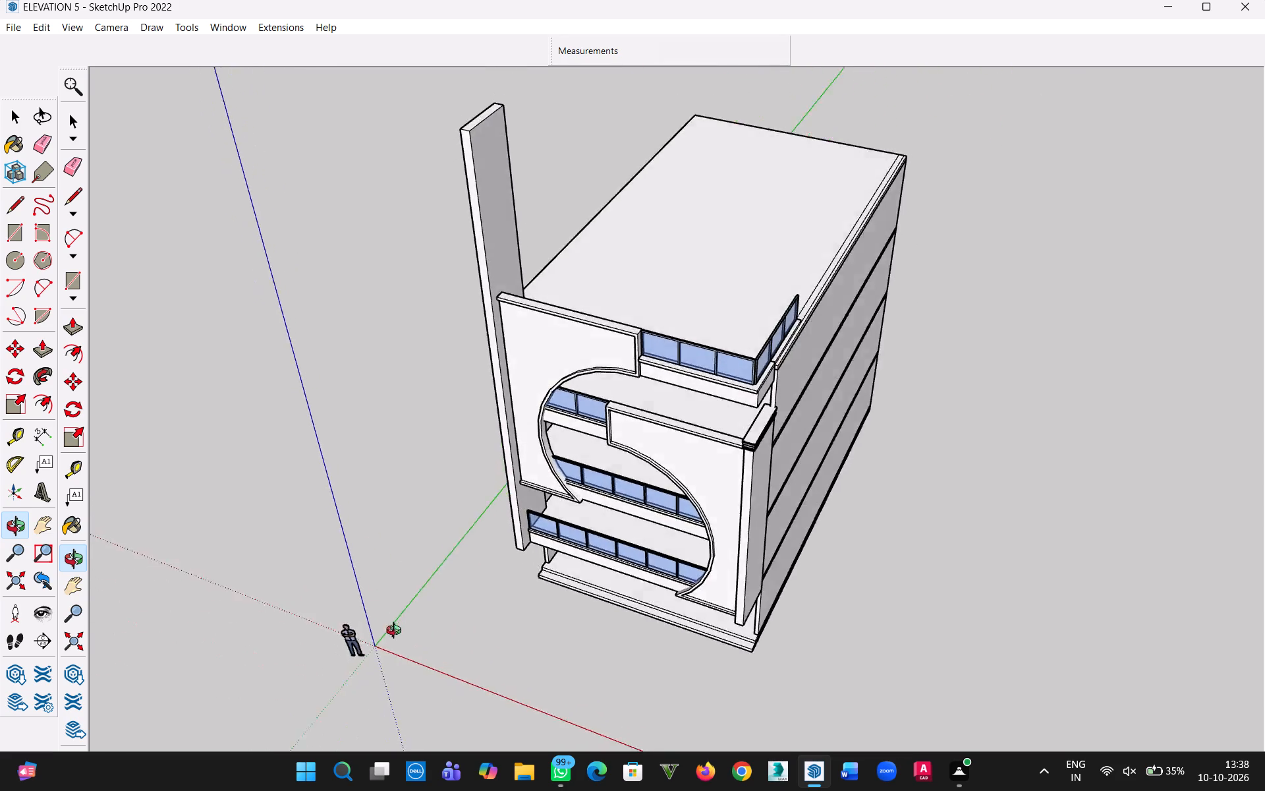
{"action": "middle_click_drag", "start_coordinate": [397, 632], "coordinate": [402, 556]}
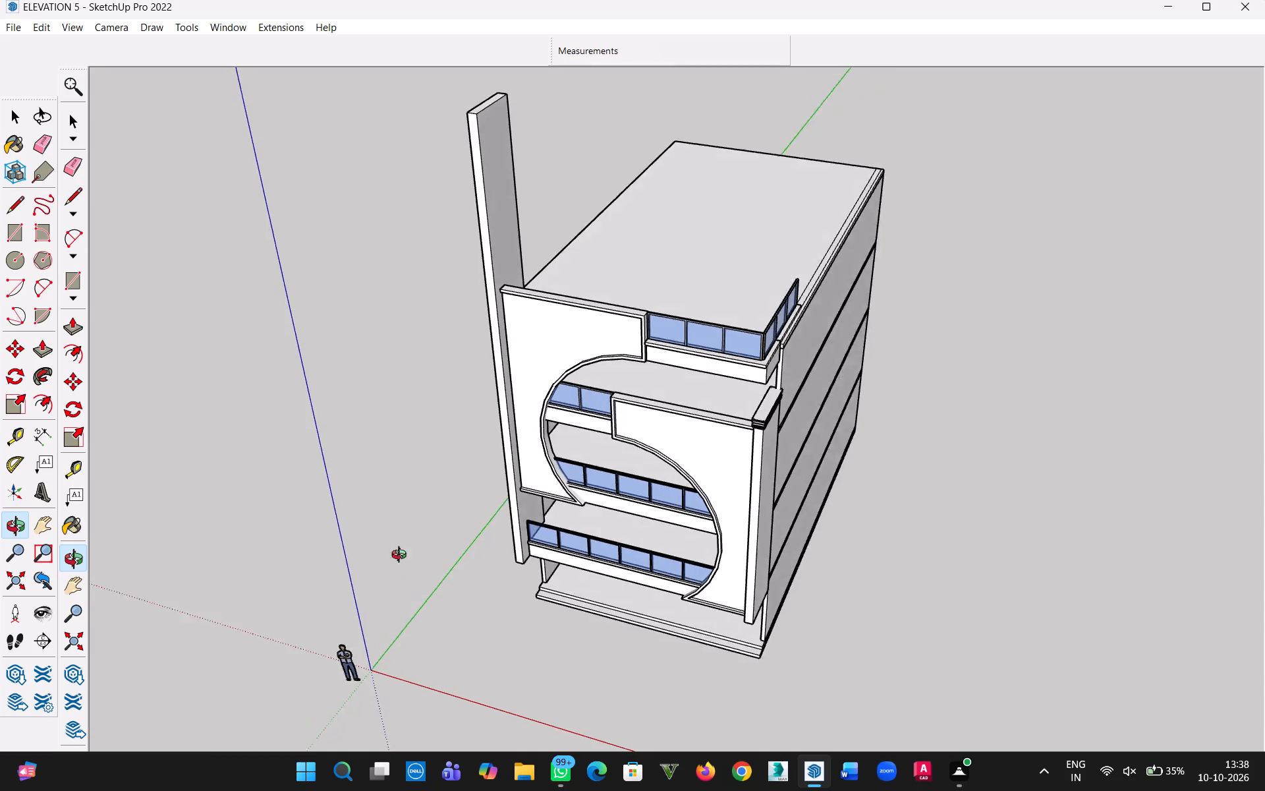
{"action": "middle_click_drag", "start_coordinate": [402, 556], "coordinate": [342, 563]}
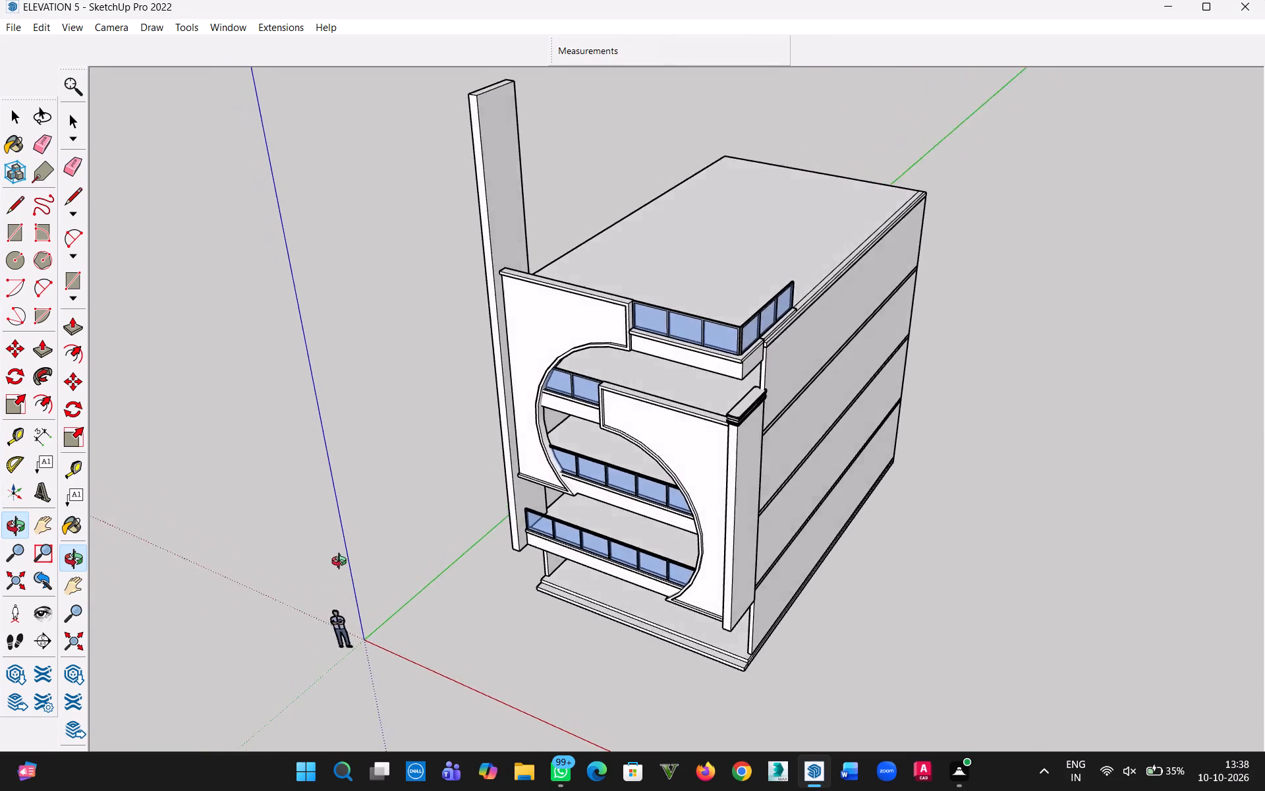
{"action": "middle_click_drag", "start_coordinate": [342, 563], "coordinate": [314, 597]}
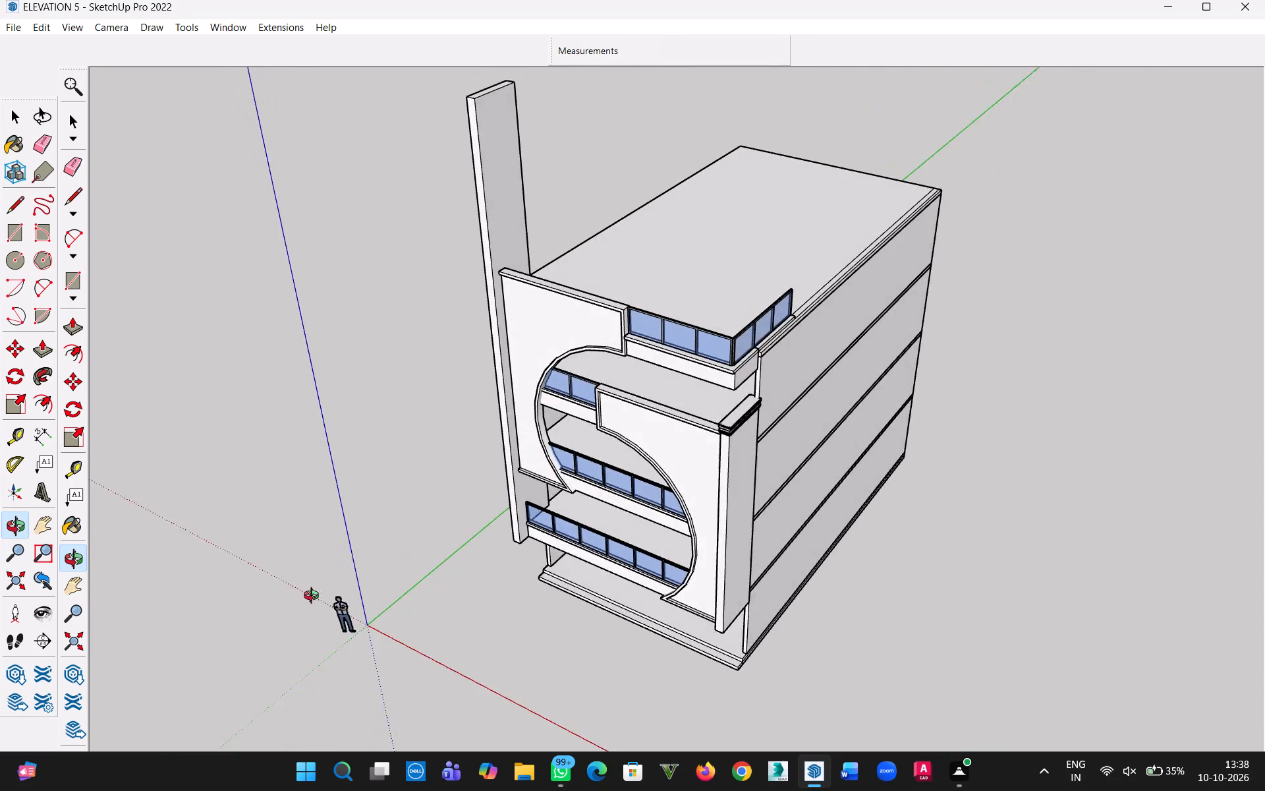
{"action": "middle_click_drag", "start_coordinate": [314, 597], "coordinate": [338, 618]}
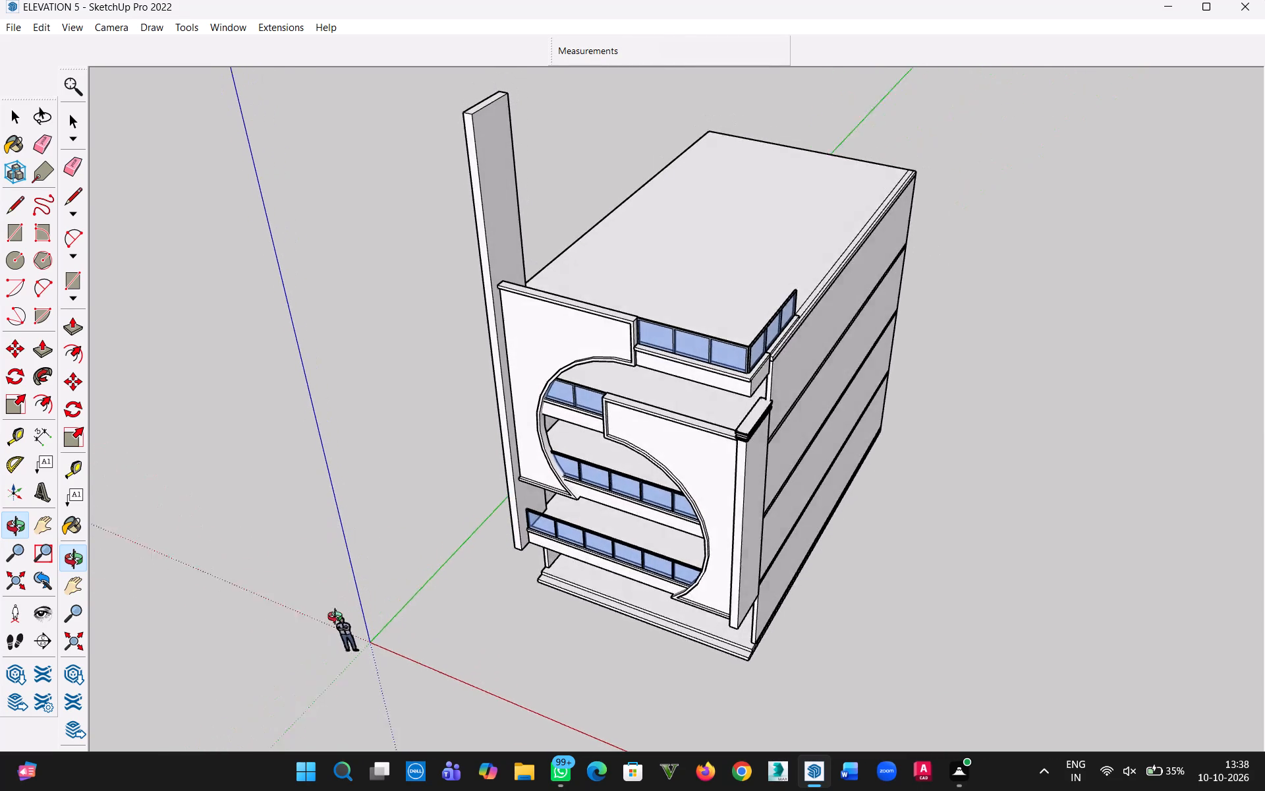
{"action": "middle_click_drag", "start_coordinate": [338, 618], "coordinate": [340, 668]}
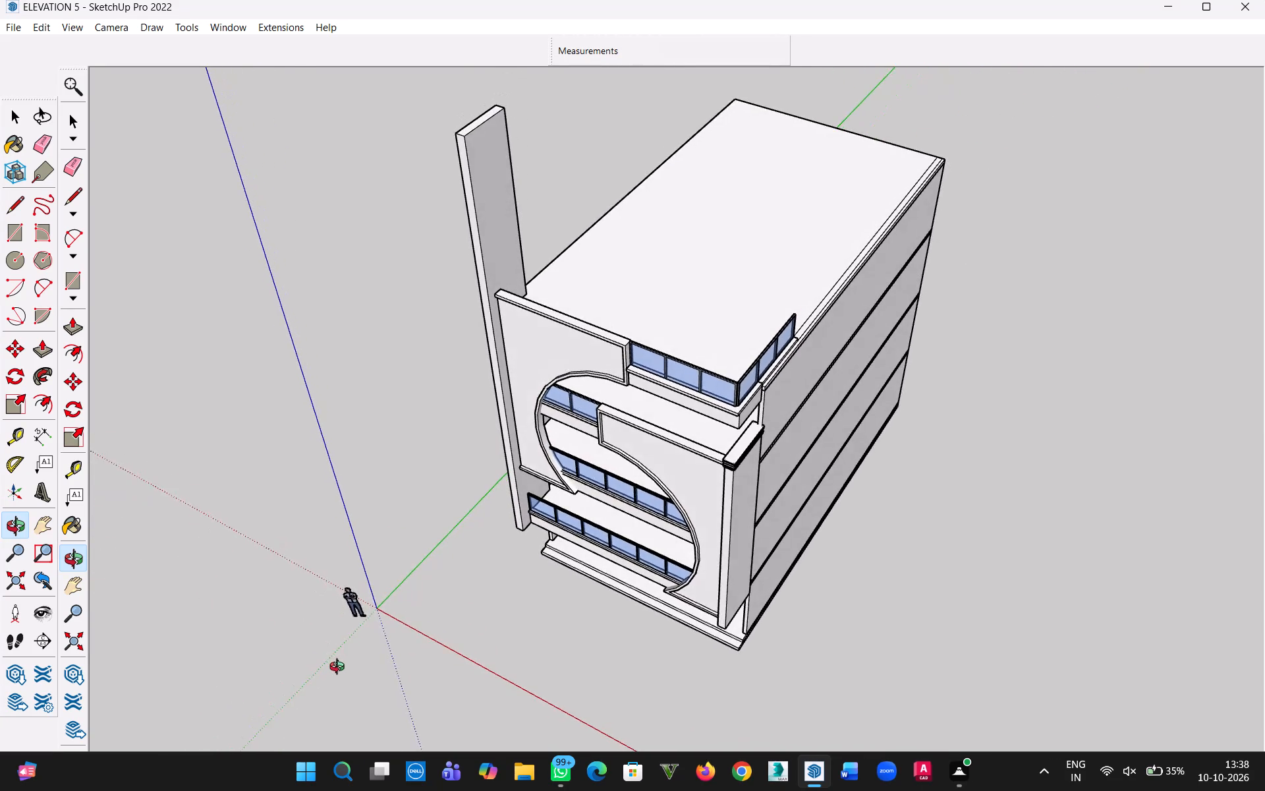
{"action": "middle_click_drag", "start_coordinate": [340, 668], "coordinate": [393, 649]}
{"action": "middle_click_drag", "start_coordinate": [356, 612], "coordinate": [389, 702]}
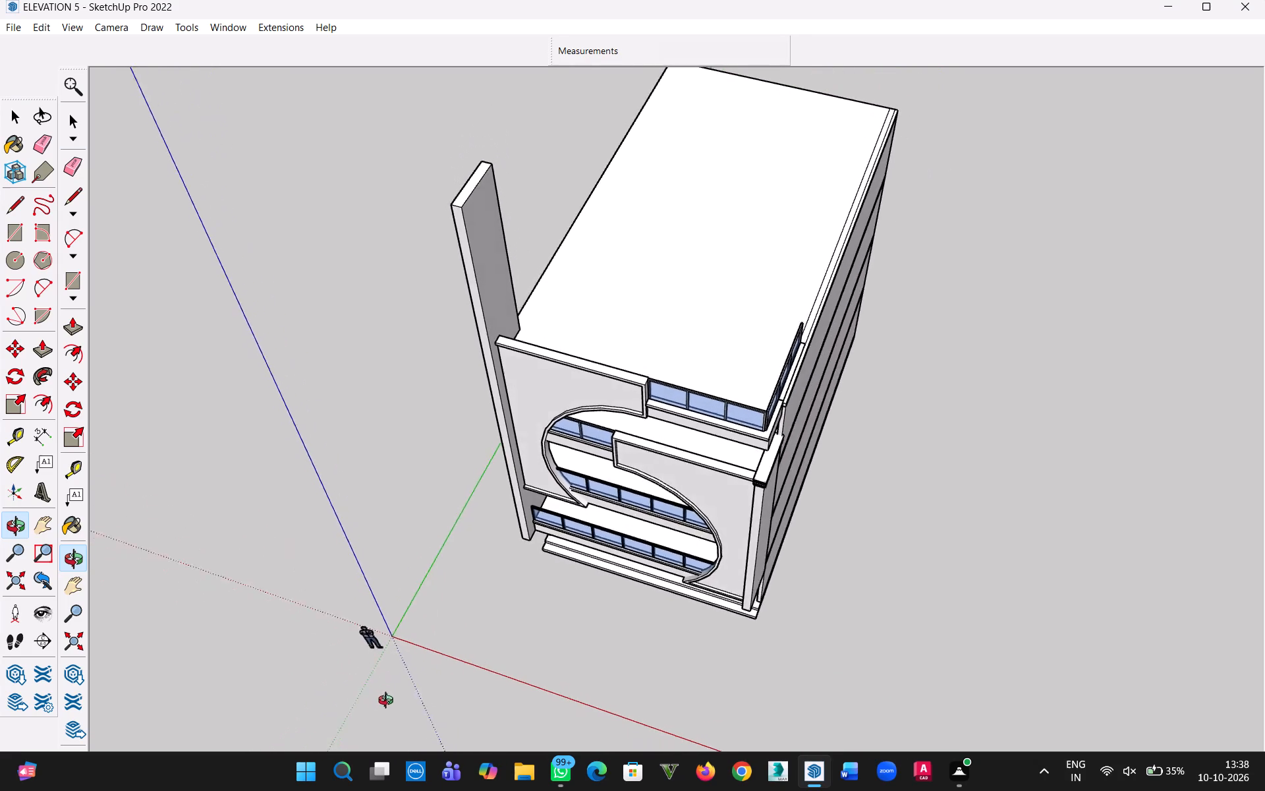
{"action": "middle_click_drag", "start_coordinate": [389, 702], "coordinate": [408, 689]}
{"action": "middle_click_drag", "start_coordinate": [361, 656], "coordinate": [343, 674]}
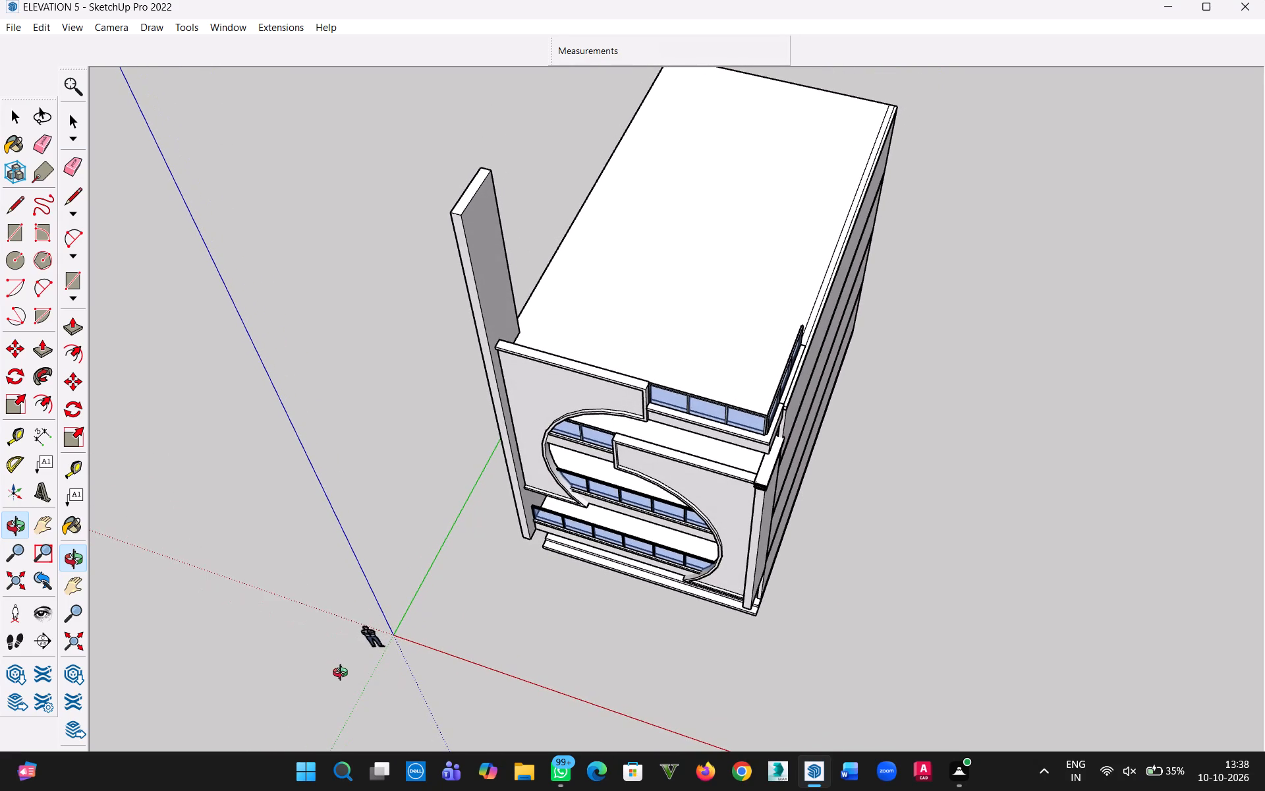
{"action": "middle_click_drag", "start_coordinate": [343, 674], "coordinate": [287, 699]}
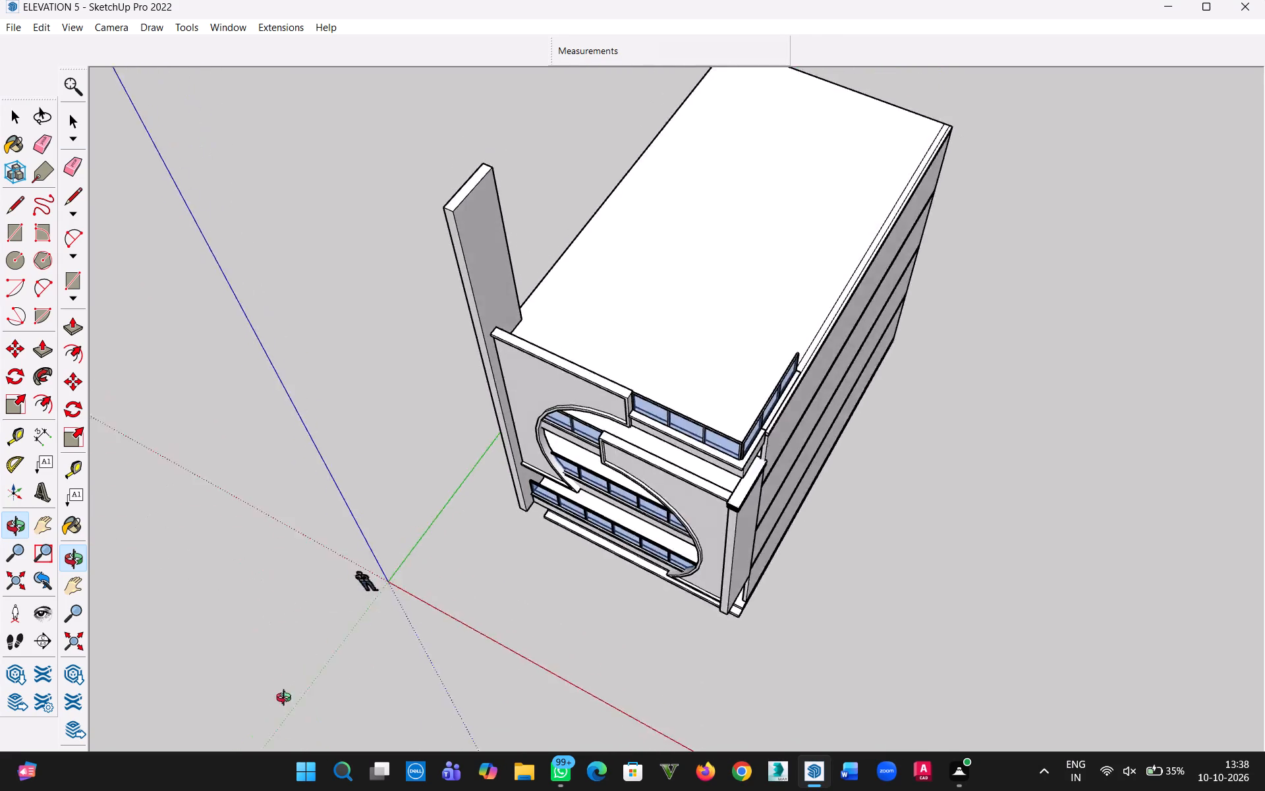
{"action": "middle_click_drag", "start_coordinate": [287, 699], "coordinate": [245, 728]}
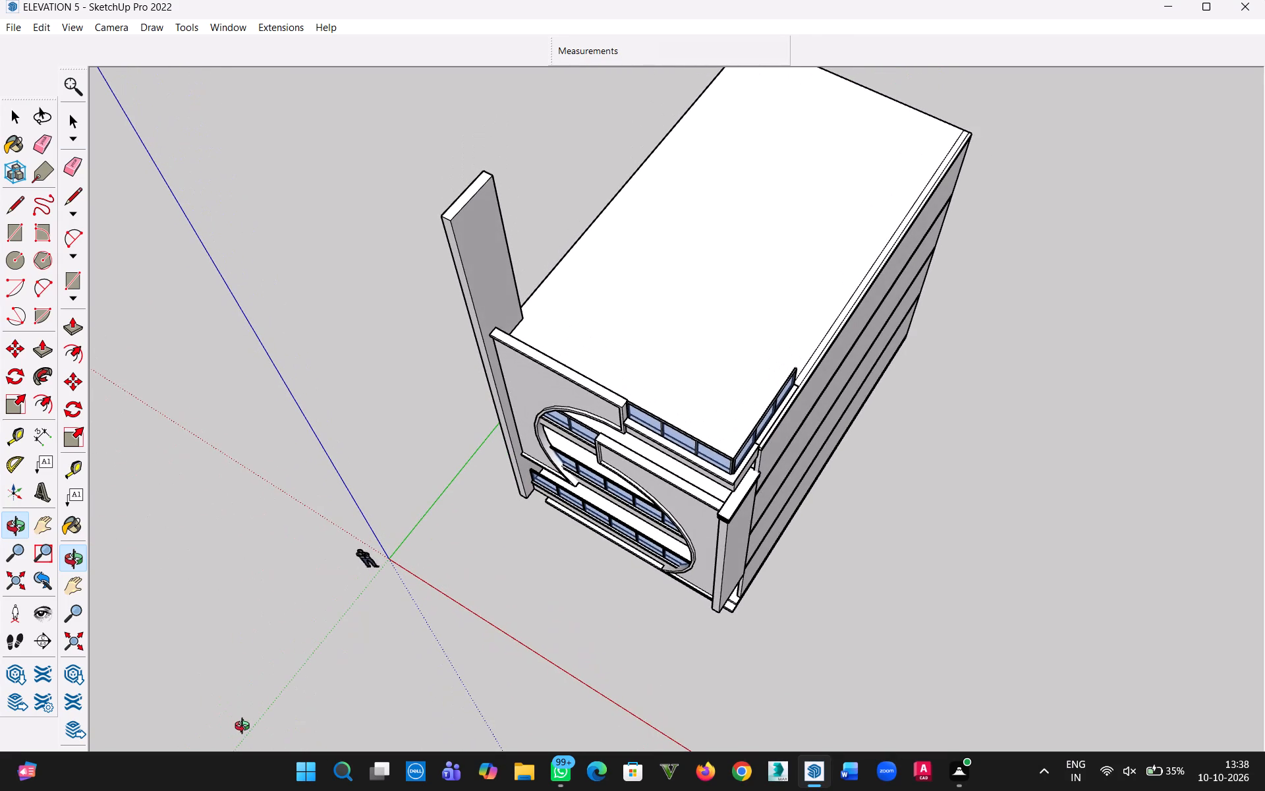
{"action": "middle_click_drag", "start_coordinate": [245, 728], "coordinate": [246, 728]}
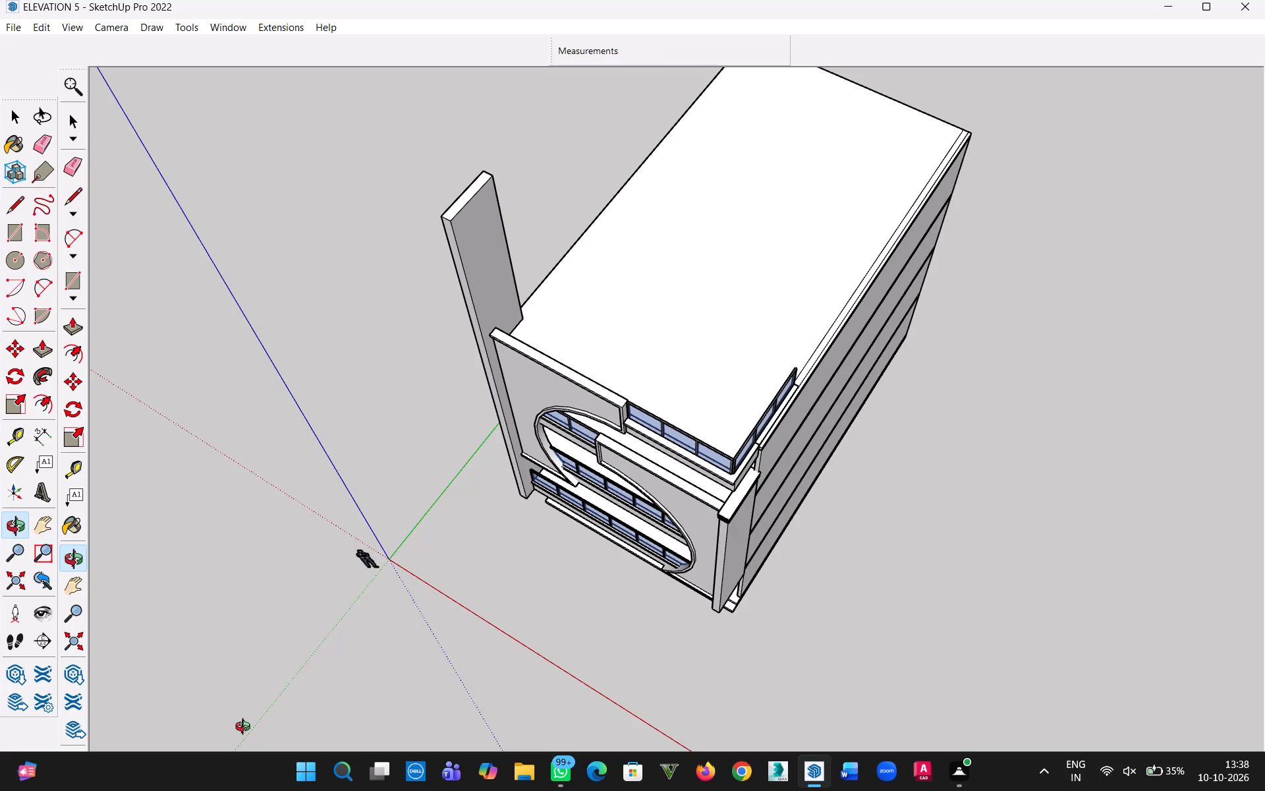
{"action": "middle_click_drag", "start_coordinate": [246, 728], "coordinate": [232, 734]}
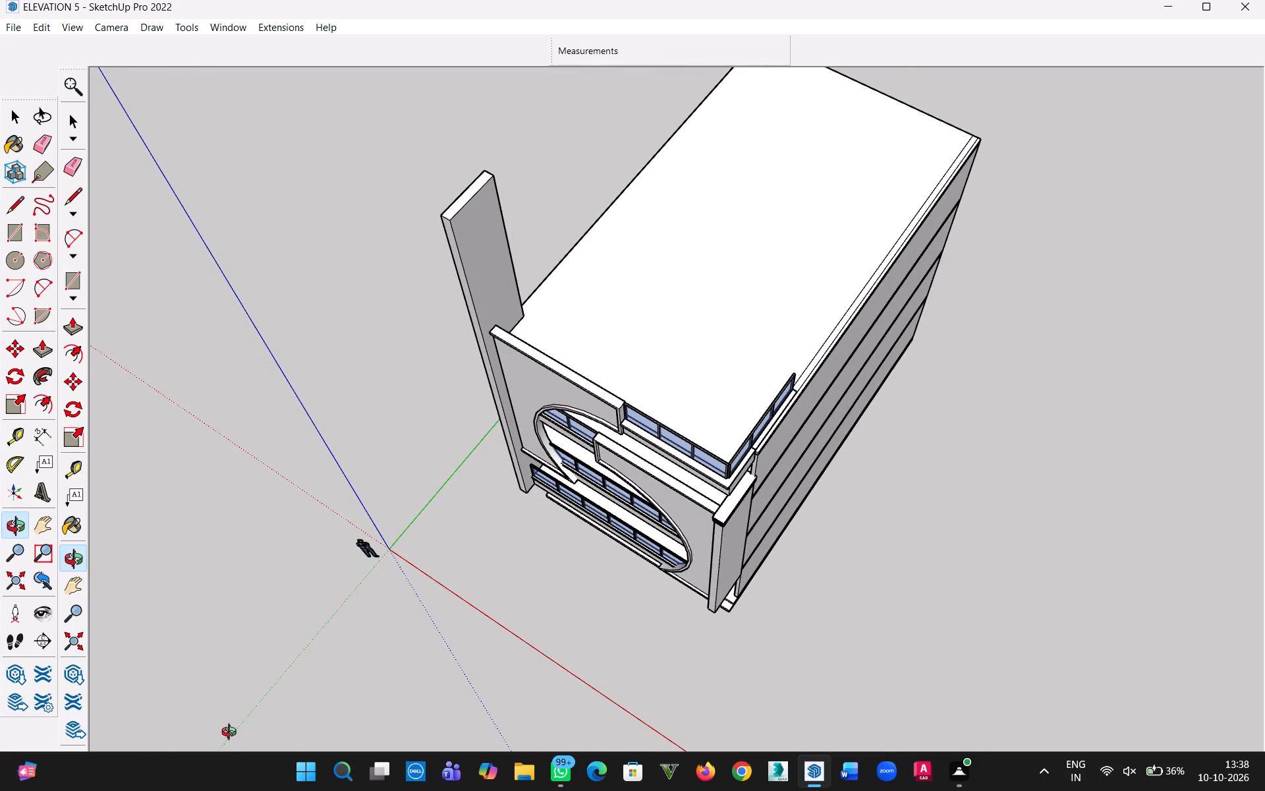
Inspect the curved front panels and balcony glass railings closely from the front.
{"action": "middle_click_drag", "start_coordinate": [232, 734], "coordinate": [524, 519]}
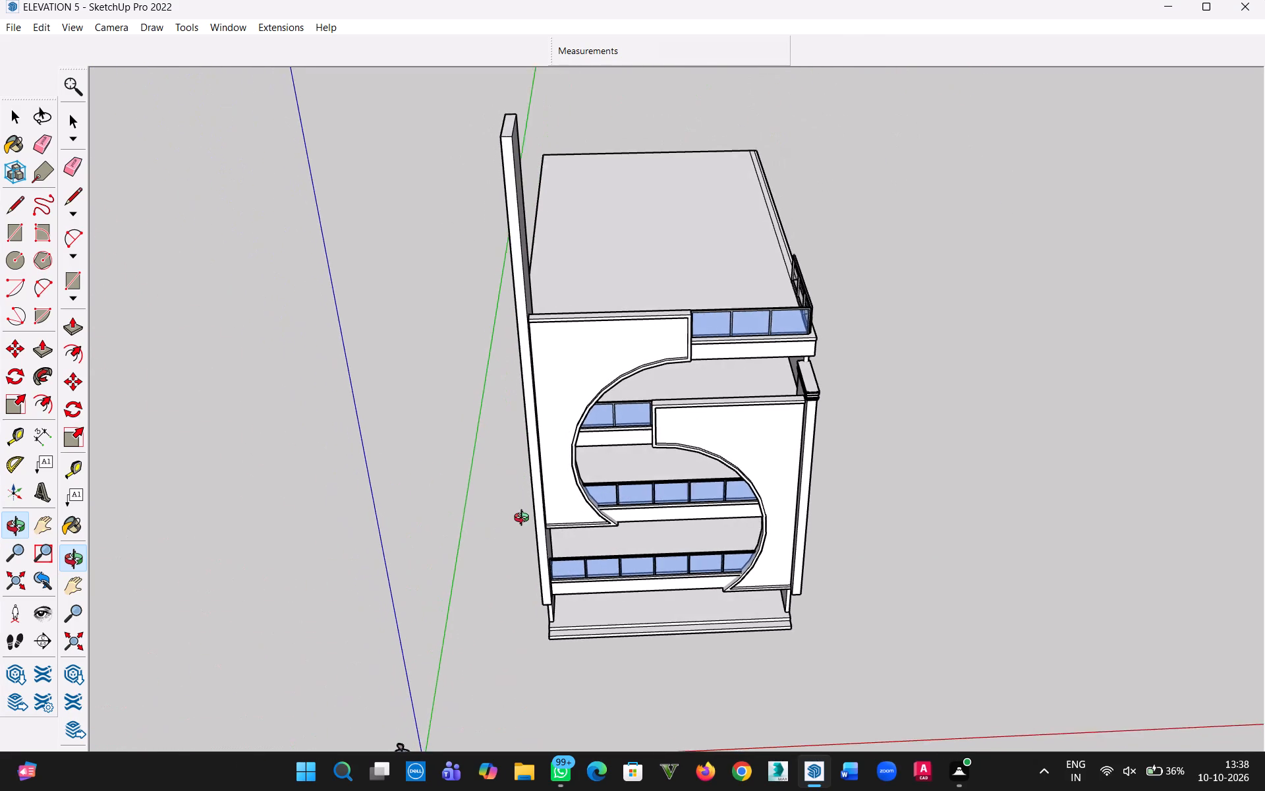
{"action": "middle_click_drag", "start_coordinate": [524, 519], "coordinate": [531, 513]}
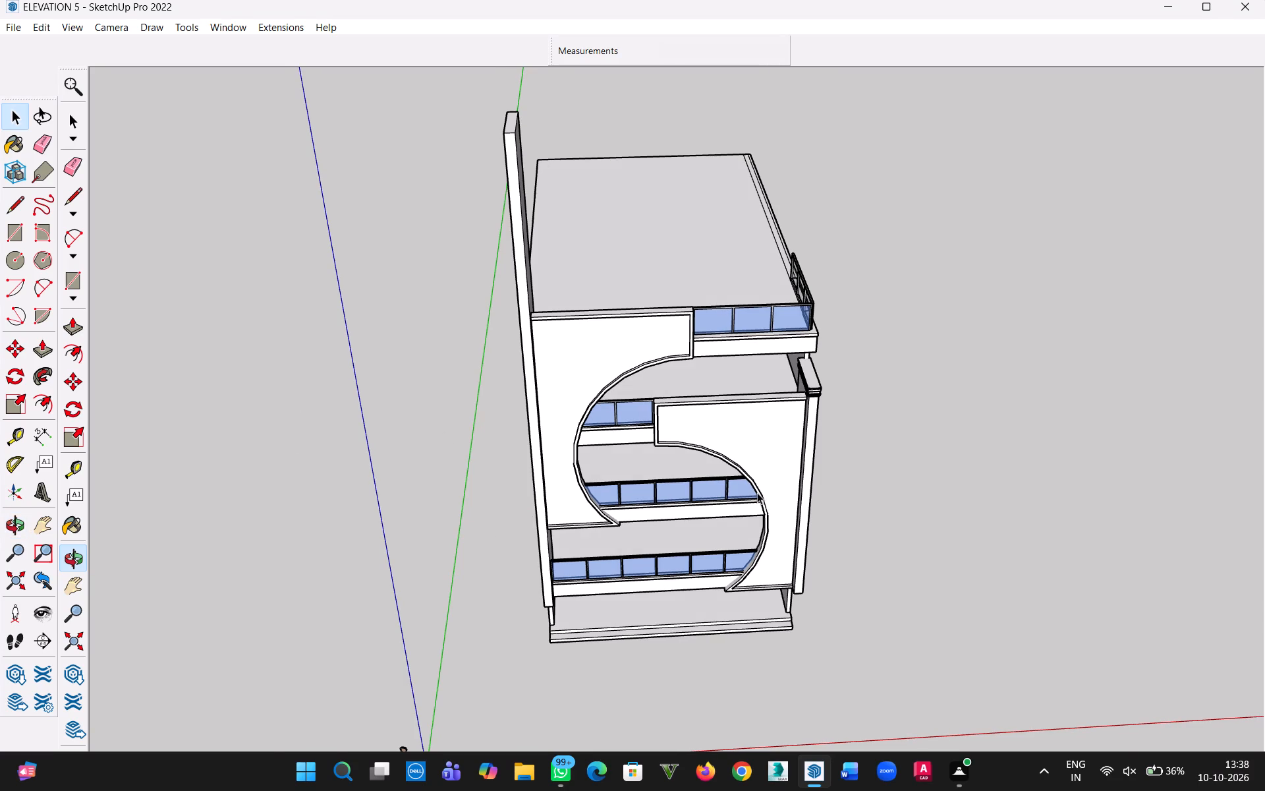
{"action": "scroll", "coordinate": [757, 491], "scroll_direction": "up", "scroll_amount": 3}
{"action": "scroll", "coordinate": [741, 519], "scroll_direction": "down", "scroll_amount": 3}
{"action": "scroll", "coordinate": [695, 514], "scroll_direction": "up", "scroll_amount": 3}
{"action": "scroll", "coordinate": [686, 512], "scroll_direction": "down", "scroll_amount": 2}
{"action": "scroll", "coordinate": [685, 512], "scroll_direction": "up", "scroll_amount": 2}
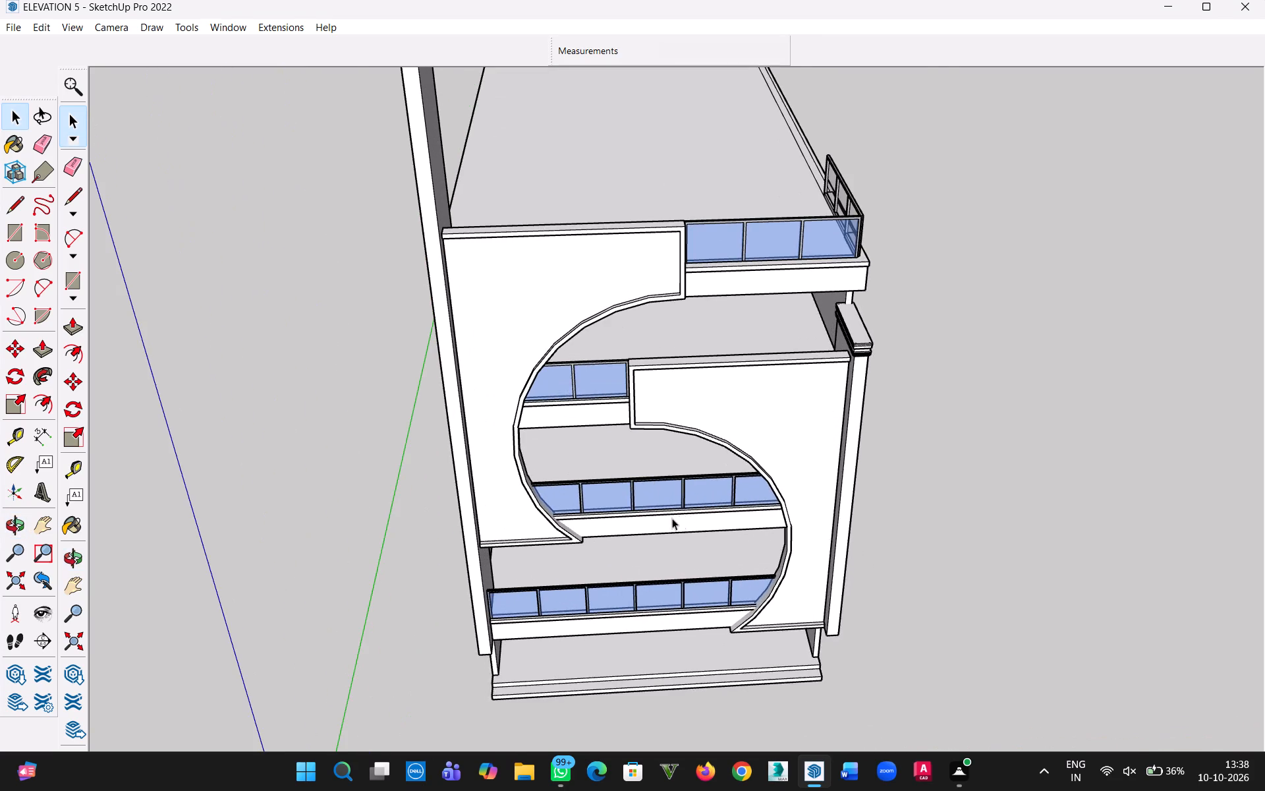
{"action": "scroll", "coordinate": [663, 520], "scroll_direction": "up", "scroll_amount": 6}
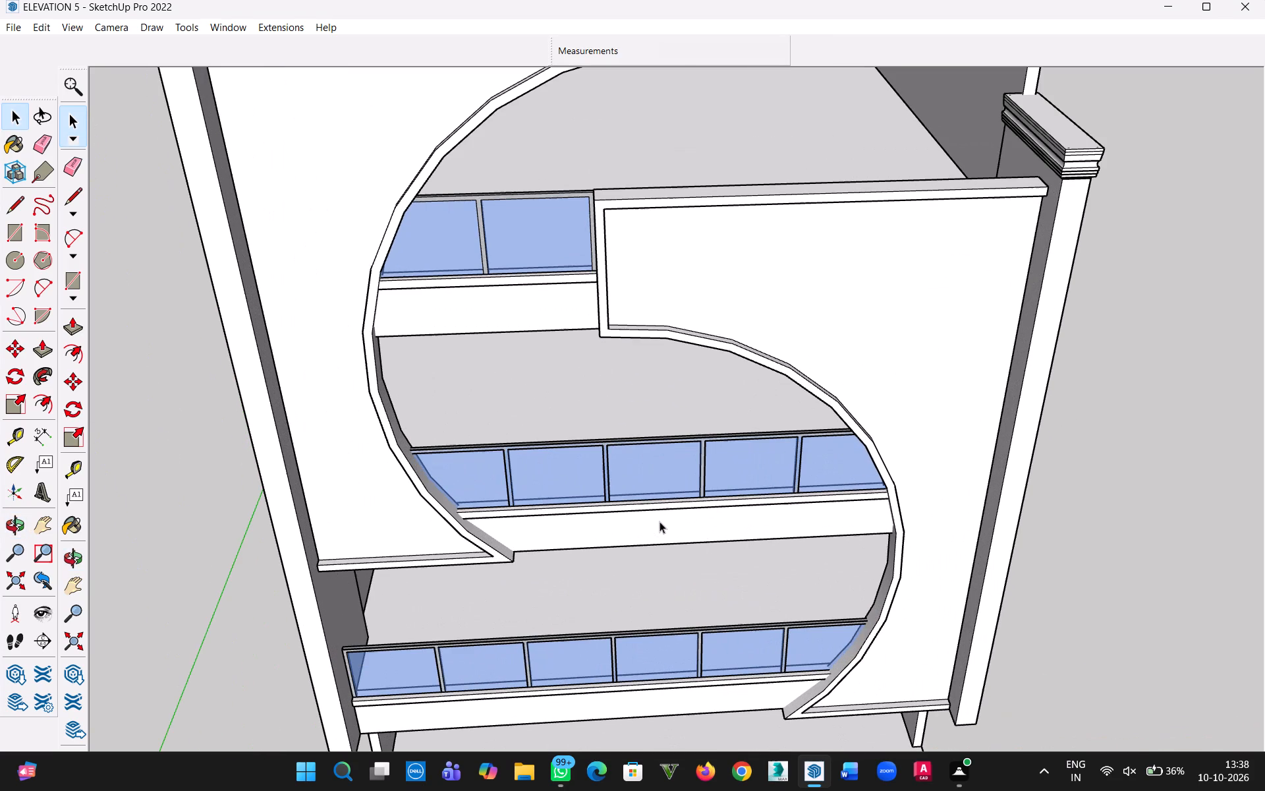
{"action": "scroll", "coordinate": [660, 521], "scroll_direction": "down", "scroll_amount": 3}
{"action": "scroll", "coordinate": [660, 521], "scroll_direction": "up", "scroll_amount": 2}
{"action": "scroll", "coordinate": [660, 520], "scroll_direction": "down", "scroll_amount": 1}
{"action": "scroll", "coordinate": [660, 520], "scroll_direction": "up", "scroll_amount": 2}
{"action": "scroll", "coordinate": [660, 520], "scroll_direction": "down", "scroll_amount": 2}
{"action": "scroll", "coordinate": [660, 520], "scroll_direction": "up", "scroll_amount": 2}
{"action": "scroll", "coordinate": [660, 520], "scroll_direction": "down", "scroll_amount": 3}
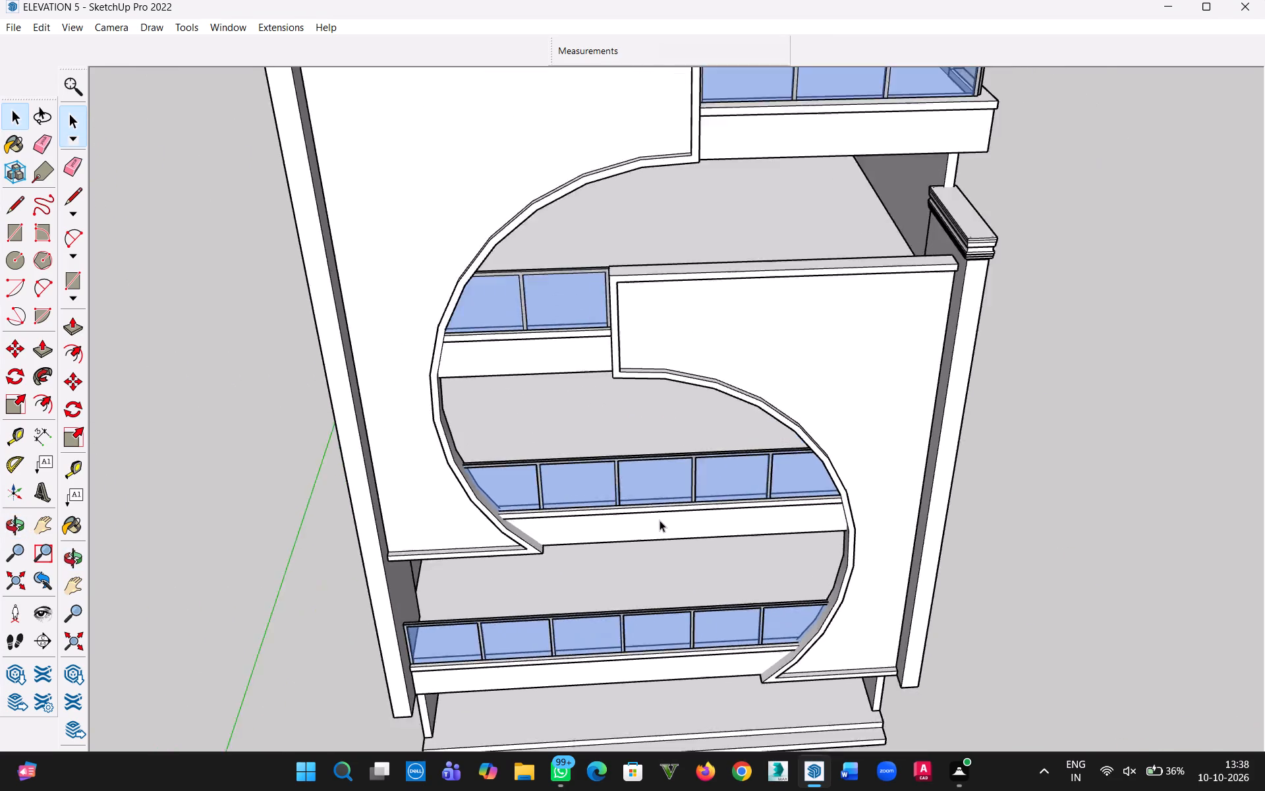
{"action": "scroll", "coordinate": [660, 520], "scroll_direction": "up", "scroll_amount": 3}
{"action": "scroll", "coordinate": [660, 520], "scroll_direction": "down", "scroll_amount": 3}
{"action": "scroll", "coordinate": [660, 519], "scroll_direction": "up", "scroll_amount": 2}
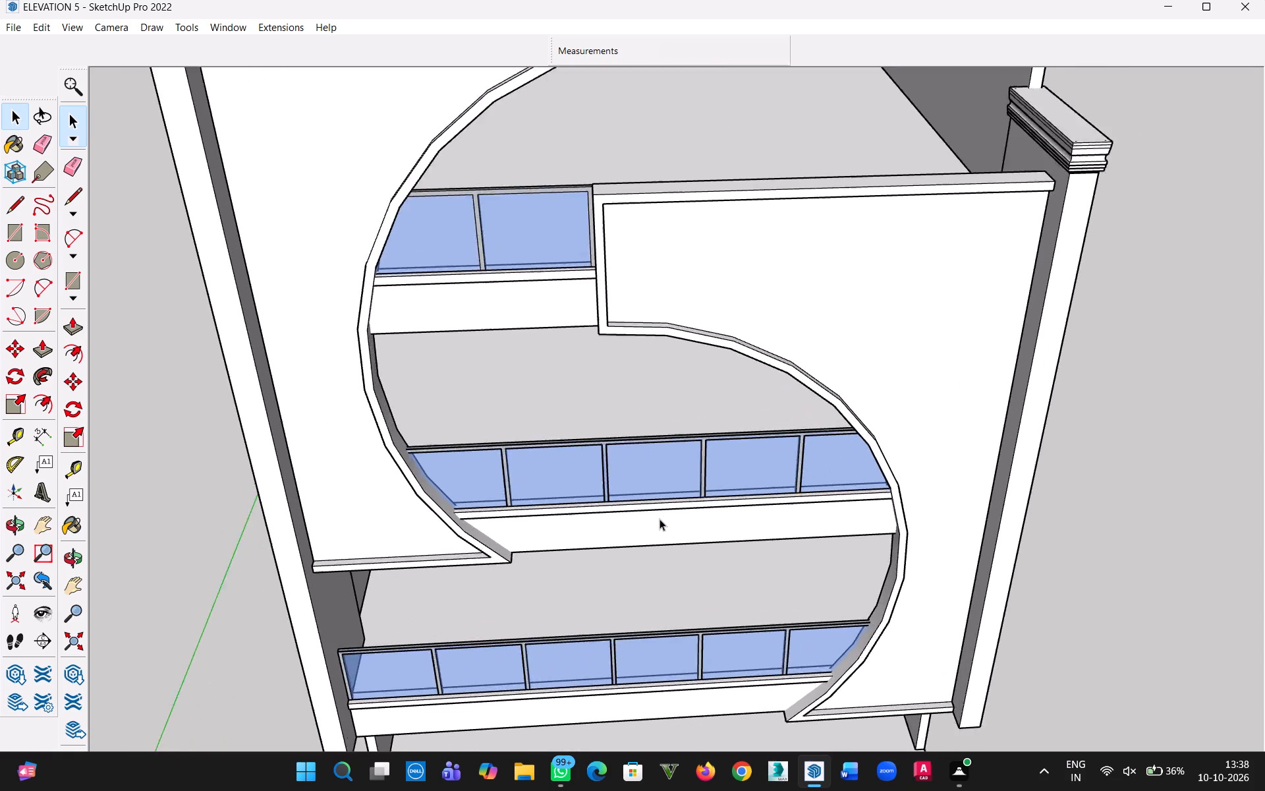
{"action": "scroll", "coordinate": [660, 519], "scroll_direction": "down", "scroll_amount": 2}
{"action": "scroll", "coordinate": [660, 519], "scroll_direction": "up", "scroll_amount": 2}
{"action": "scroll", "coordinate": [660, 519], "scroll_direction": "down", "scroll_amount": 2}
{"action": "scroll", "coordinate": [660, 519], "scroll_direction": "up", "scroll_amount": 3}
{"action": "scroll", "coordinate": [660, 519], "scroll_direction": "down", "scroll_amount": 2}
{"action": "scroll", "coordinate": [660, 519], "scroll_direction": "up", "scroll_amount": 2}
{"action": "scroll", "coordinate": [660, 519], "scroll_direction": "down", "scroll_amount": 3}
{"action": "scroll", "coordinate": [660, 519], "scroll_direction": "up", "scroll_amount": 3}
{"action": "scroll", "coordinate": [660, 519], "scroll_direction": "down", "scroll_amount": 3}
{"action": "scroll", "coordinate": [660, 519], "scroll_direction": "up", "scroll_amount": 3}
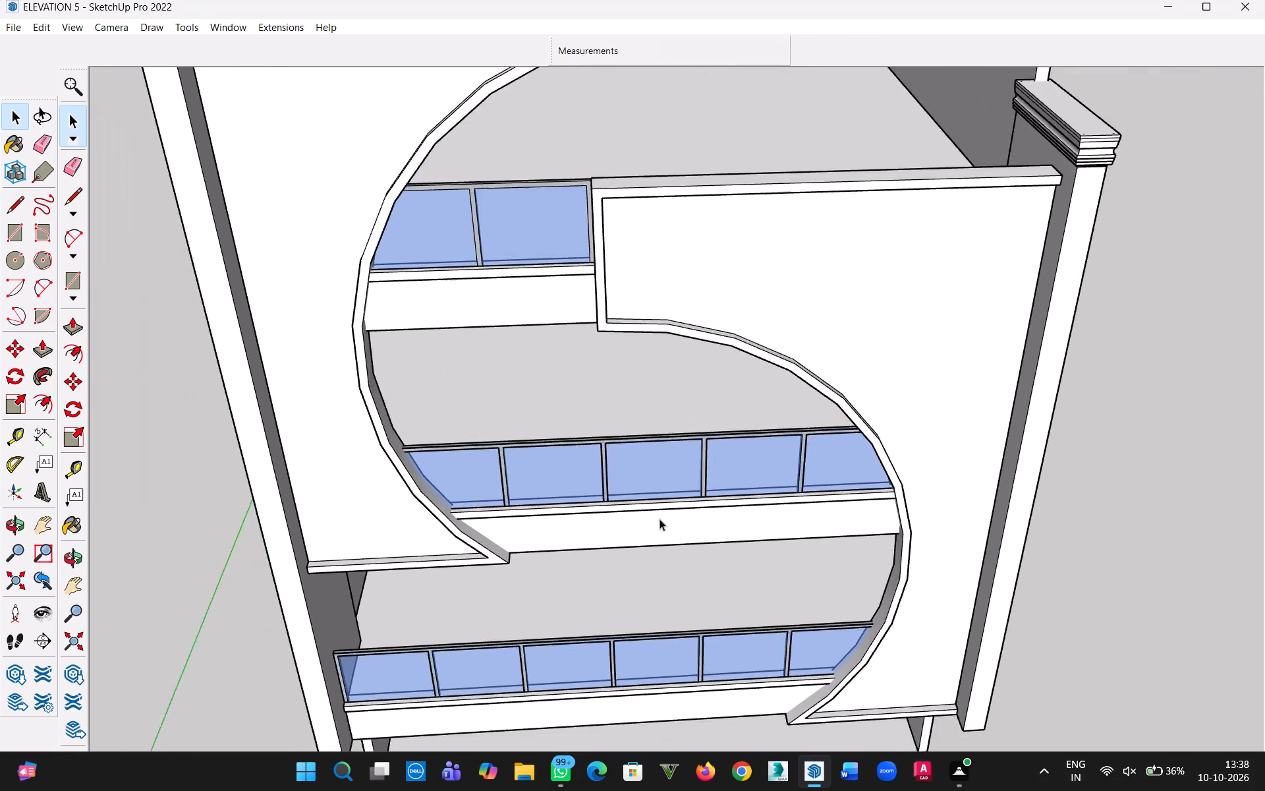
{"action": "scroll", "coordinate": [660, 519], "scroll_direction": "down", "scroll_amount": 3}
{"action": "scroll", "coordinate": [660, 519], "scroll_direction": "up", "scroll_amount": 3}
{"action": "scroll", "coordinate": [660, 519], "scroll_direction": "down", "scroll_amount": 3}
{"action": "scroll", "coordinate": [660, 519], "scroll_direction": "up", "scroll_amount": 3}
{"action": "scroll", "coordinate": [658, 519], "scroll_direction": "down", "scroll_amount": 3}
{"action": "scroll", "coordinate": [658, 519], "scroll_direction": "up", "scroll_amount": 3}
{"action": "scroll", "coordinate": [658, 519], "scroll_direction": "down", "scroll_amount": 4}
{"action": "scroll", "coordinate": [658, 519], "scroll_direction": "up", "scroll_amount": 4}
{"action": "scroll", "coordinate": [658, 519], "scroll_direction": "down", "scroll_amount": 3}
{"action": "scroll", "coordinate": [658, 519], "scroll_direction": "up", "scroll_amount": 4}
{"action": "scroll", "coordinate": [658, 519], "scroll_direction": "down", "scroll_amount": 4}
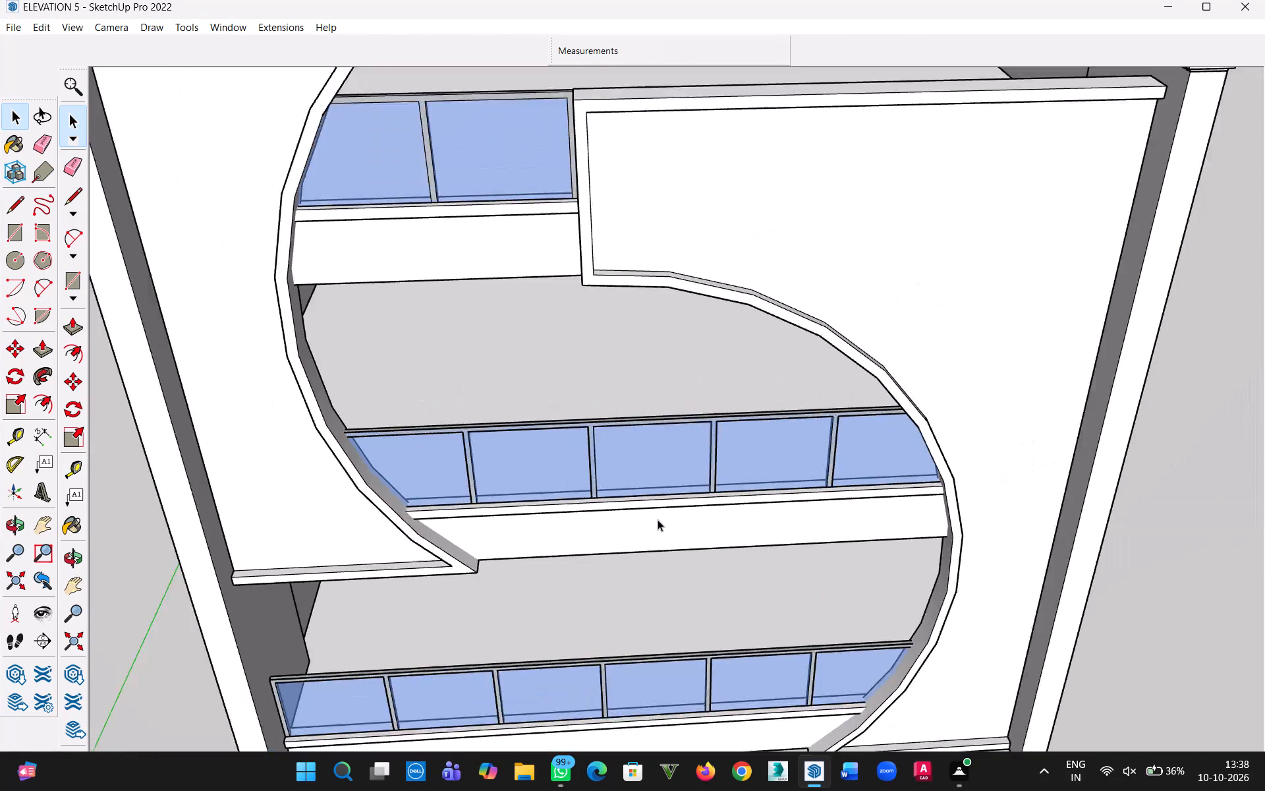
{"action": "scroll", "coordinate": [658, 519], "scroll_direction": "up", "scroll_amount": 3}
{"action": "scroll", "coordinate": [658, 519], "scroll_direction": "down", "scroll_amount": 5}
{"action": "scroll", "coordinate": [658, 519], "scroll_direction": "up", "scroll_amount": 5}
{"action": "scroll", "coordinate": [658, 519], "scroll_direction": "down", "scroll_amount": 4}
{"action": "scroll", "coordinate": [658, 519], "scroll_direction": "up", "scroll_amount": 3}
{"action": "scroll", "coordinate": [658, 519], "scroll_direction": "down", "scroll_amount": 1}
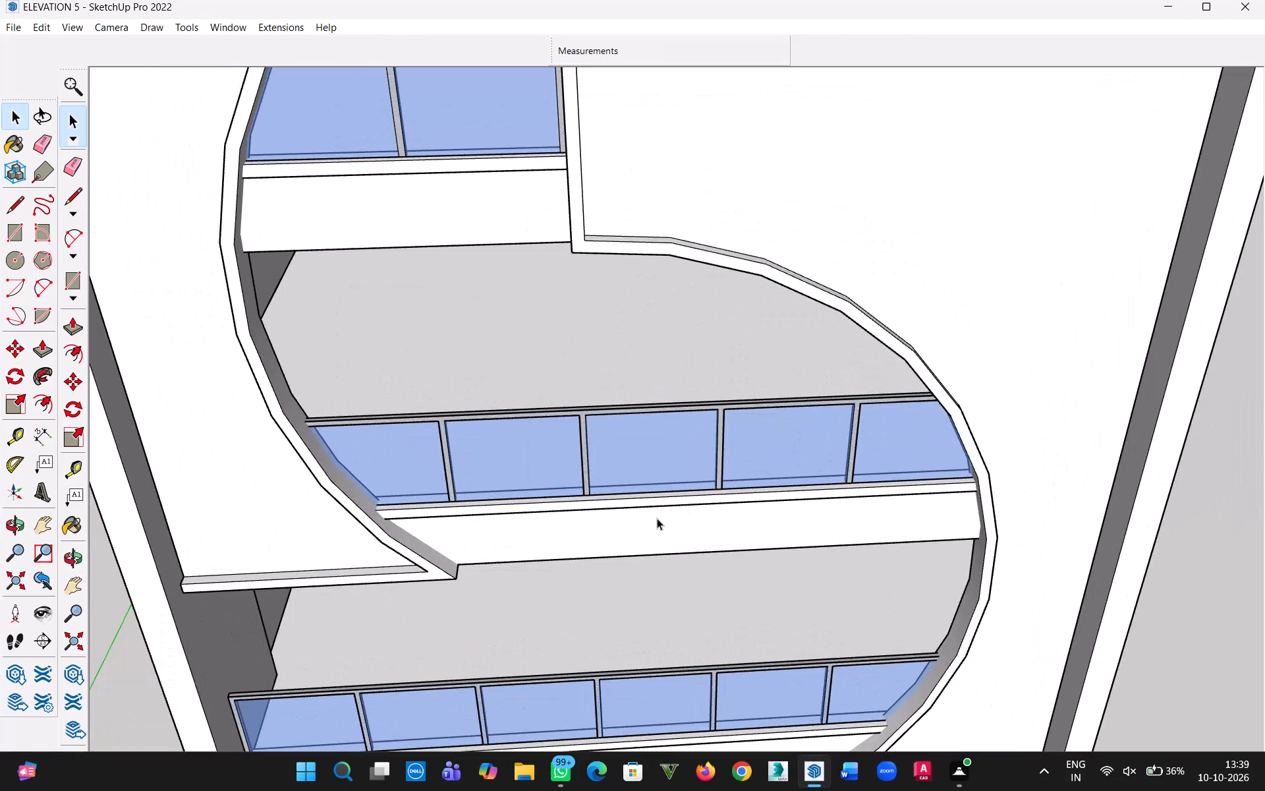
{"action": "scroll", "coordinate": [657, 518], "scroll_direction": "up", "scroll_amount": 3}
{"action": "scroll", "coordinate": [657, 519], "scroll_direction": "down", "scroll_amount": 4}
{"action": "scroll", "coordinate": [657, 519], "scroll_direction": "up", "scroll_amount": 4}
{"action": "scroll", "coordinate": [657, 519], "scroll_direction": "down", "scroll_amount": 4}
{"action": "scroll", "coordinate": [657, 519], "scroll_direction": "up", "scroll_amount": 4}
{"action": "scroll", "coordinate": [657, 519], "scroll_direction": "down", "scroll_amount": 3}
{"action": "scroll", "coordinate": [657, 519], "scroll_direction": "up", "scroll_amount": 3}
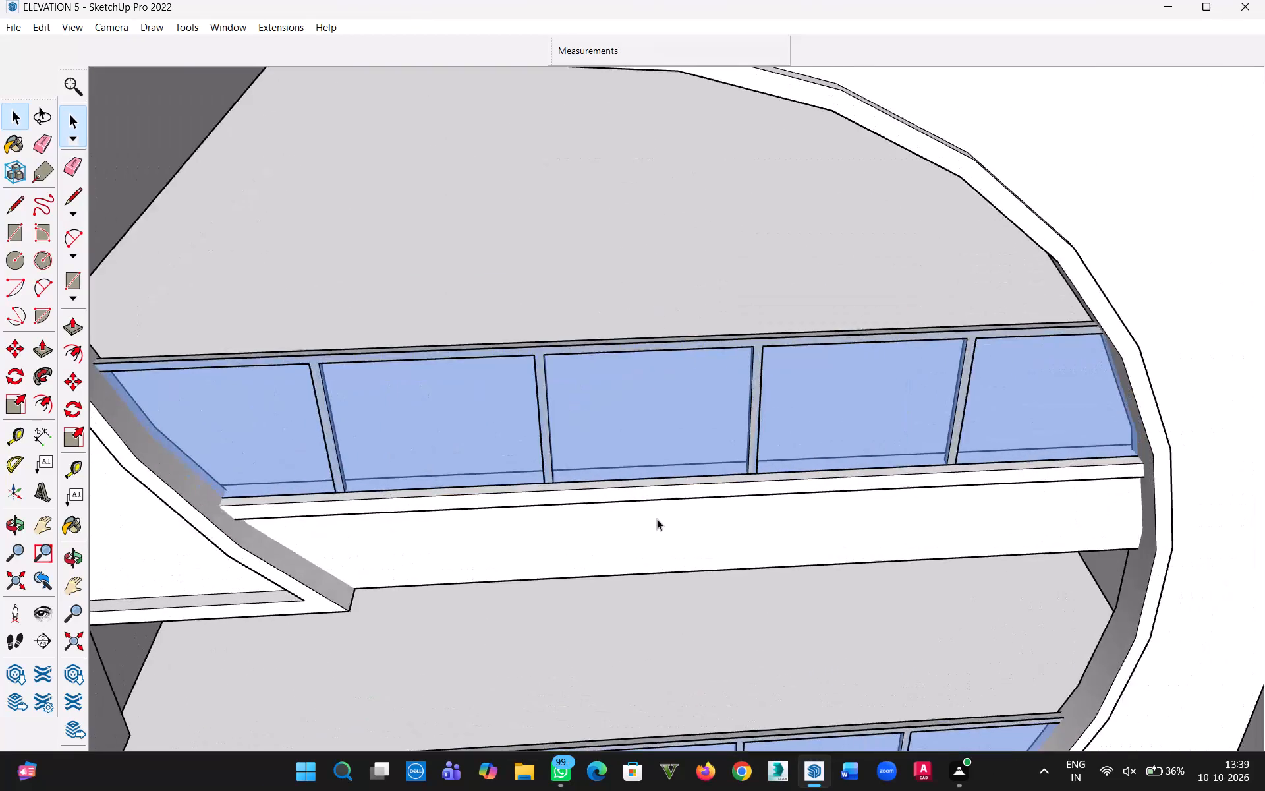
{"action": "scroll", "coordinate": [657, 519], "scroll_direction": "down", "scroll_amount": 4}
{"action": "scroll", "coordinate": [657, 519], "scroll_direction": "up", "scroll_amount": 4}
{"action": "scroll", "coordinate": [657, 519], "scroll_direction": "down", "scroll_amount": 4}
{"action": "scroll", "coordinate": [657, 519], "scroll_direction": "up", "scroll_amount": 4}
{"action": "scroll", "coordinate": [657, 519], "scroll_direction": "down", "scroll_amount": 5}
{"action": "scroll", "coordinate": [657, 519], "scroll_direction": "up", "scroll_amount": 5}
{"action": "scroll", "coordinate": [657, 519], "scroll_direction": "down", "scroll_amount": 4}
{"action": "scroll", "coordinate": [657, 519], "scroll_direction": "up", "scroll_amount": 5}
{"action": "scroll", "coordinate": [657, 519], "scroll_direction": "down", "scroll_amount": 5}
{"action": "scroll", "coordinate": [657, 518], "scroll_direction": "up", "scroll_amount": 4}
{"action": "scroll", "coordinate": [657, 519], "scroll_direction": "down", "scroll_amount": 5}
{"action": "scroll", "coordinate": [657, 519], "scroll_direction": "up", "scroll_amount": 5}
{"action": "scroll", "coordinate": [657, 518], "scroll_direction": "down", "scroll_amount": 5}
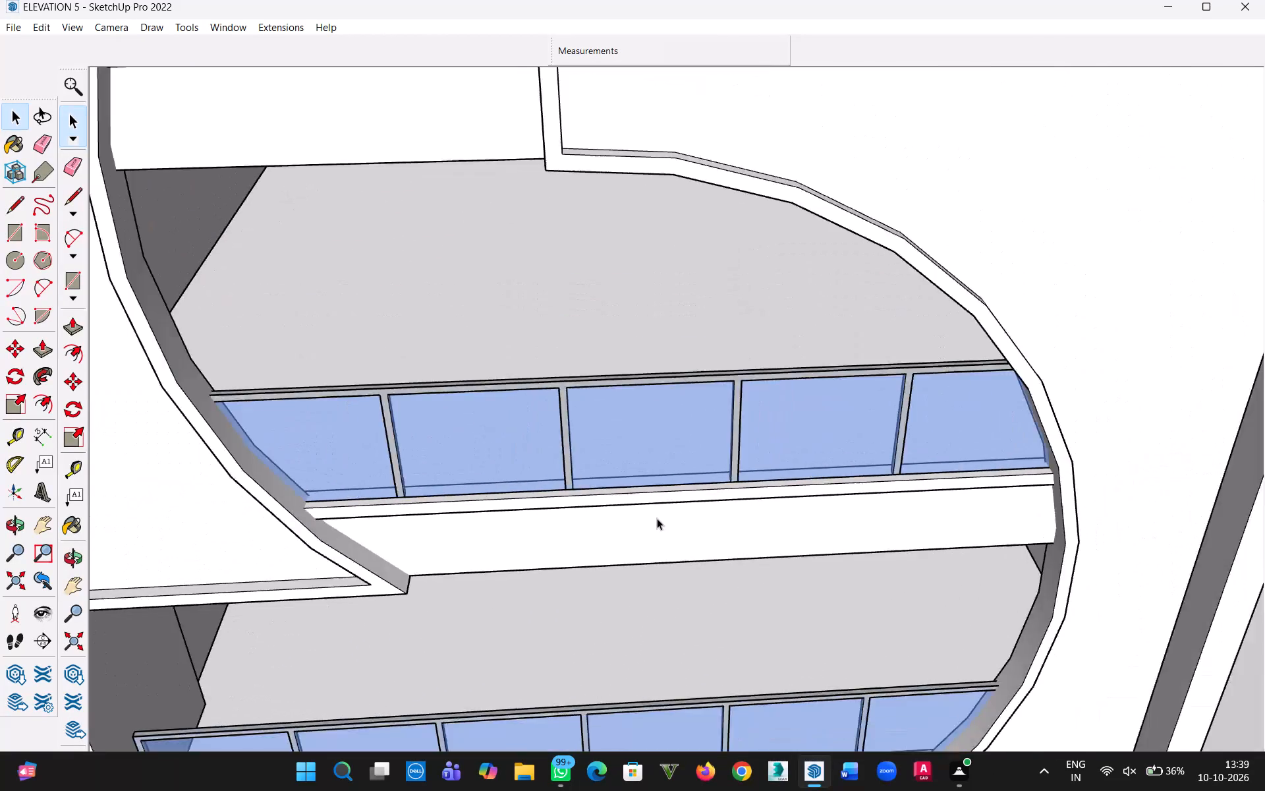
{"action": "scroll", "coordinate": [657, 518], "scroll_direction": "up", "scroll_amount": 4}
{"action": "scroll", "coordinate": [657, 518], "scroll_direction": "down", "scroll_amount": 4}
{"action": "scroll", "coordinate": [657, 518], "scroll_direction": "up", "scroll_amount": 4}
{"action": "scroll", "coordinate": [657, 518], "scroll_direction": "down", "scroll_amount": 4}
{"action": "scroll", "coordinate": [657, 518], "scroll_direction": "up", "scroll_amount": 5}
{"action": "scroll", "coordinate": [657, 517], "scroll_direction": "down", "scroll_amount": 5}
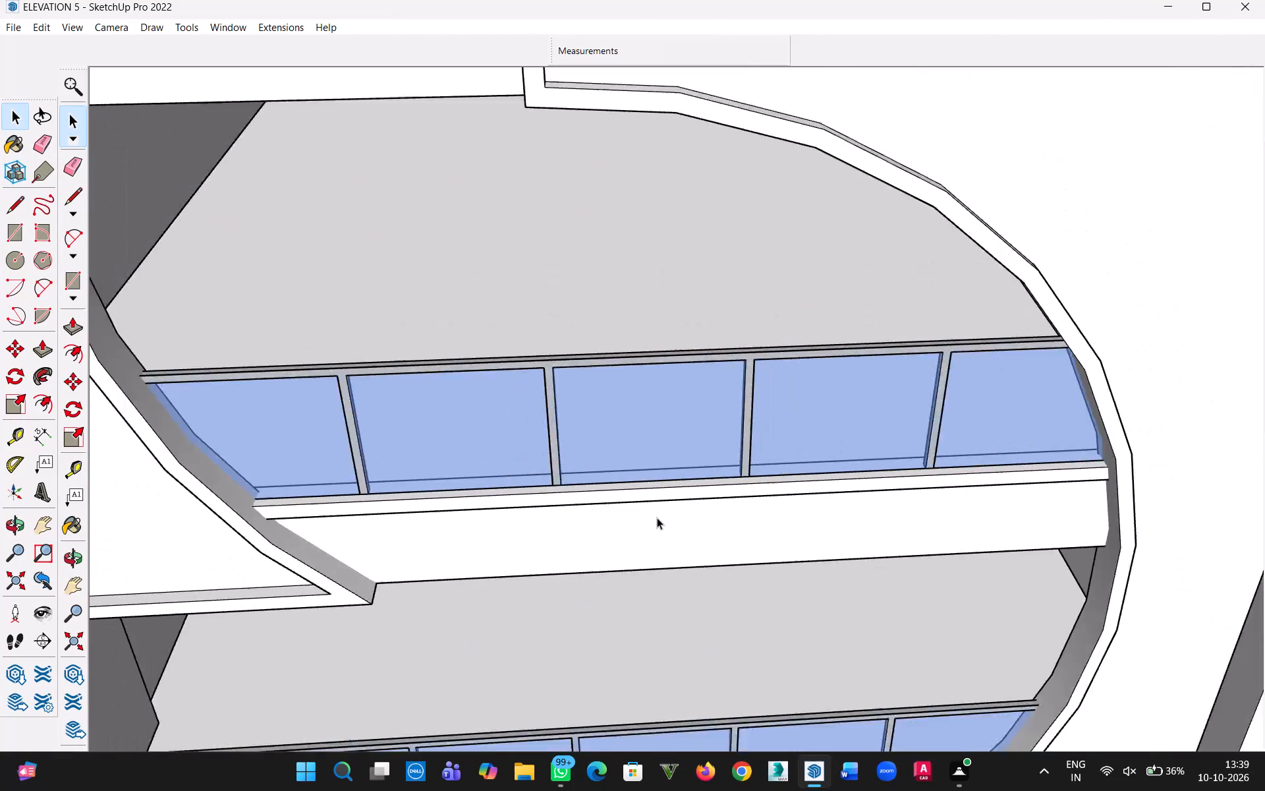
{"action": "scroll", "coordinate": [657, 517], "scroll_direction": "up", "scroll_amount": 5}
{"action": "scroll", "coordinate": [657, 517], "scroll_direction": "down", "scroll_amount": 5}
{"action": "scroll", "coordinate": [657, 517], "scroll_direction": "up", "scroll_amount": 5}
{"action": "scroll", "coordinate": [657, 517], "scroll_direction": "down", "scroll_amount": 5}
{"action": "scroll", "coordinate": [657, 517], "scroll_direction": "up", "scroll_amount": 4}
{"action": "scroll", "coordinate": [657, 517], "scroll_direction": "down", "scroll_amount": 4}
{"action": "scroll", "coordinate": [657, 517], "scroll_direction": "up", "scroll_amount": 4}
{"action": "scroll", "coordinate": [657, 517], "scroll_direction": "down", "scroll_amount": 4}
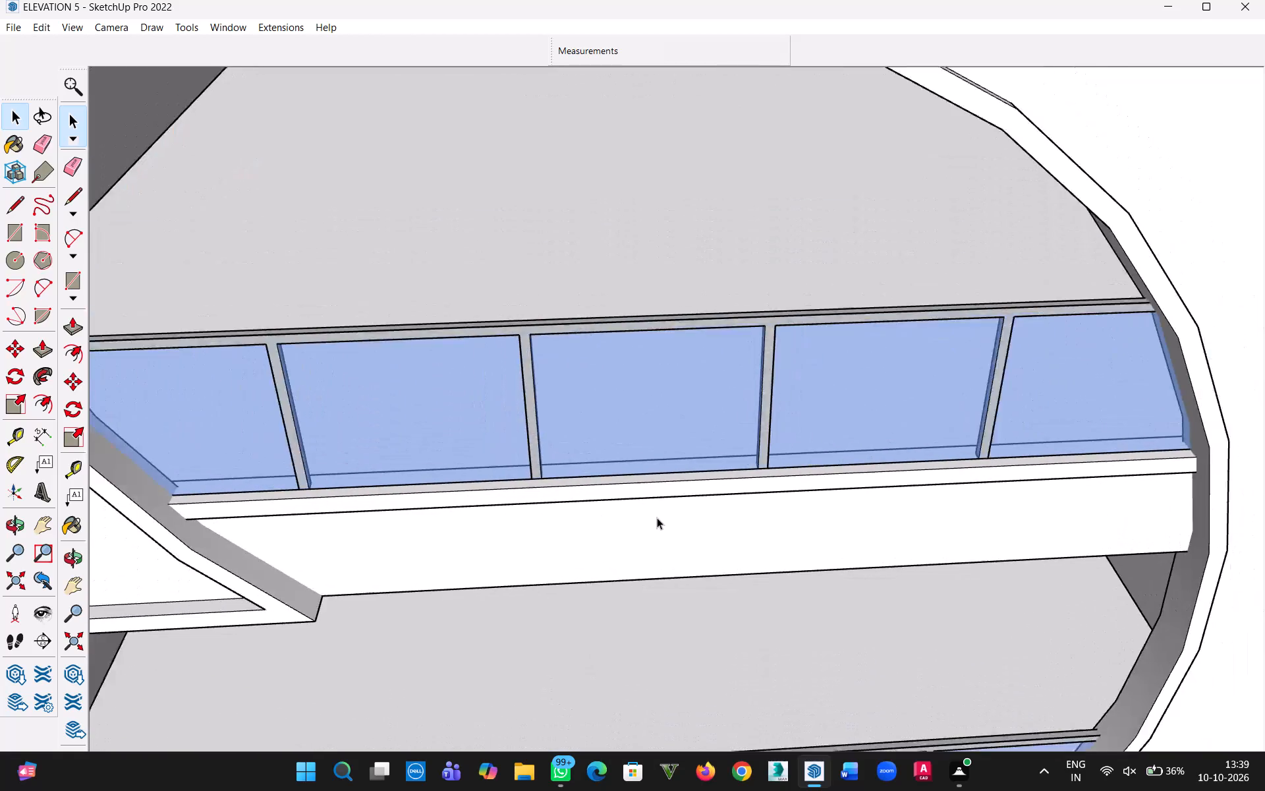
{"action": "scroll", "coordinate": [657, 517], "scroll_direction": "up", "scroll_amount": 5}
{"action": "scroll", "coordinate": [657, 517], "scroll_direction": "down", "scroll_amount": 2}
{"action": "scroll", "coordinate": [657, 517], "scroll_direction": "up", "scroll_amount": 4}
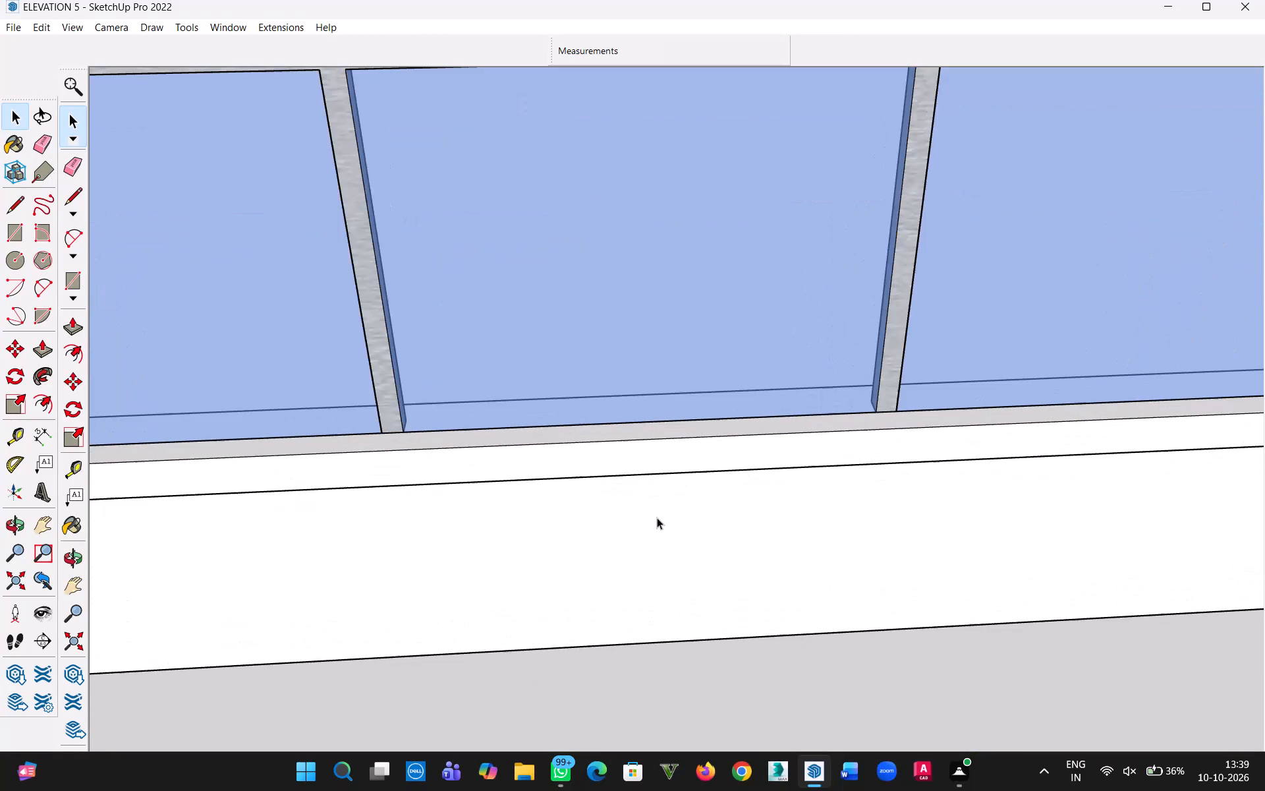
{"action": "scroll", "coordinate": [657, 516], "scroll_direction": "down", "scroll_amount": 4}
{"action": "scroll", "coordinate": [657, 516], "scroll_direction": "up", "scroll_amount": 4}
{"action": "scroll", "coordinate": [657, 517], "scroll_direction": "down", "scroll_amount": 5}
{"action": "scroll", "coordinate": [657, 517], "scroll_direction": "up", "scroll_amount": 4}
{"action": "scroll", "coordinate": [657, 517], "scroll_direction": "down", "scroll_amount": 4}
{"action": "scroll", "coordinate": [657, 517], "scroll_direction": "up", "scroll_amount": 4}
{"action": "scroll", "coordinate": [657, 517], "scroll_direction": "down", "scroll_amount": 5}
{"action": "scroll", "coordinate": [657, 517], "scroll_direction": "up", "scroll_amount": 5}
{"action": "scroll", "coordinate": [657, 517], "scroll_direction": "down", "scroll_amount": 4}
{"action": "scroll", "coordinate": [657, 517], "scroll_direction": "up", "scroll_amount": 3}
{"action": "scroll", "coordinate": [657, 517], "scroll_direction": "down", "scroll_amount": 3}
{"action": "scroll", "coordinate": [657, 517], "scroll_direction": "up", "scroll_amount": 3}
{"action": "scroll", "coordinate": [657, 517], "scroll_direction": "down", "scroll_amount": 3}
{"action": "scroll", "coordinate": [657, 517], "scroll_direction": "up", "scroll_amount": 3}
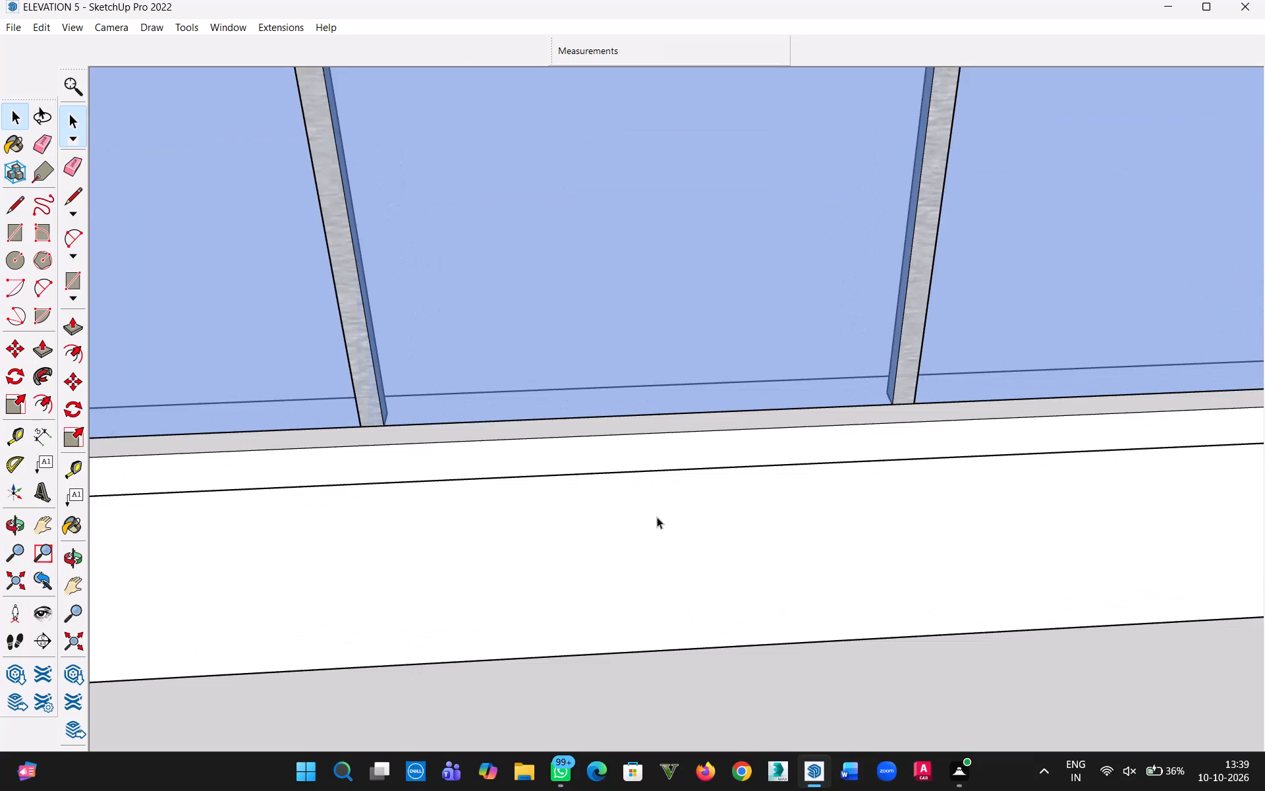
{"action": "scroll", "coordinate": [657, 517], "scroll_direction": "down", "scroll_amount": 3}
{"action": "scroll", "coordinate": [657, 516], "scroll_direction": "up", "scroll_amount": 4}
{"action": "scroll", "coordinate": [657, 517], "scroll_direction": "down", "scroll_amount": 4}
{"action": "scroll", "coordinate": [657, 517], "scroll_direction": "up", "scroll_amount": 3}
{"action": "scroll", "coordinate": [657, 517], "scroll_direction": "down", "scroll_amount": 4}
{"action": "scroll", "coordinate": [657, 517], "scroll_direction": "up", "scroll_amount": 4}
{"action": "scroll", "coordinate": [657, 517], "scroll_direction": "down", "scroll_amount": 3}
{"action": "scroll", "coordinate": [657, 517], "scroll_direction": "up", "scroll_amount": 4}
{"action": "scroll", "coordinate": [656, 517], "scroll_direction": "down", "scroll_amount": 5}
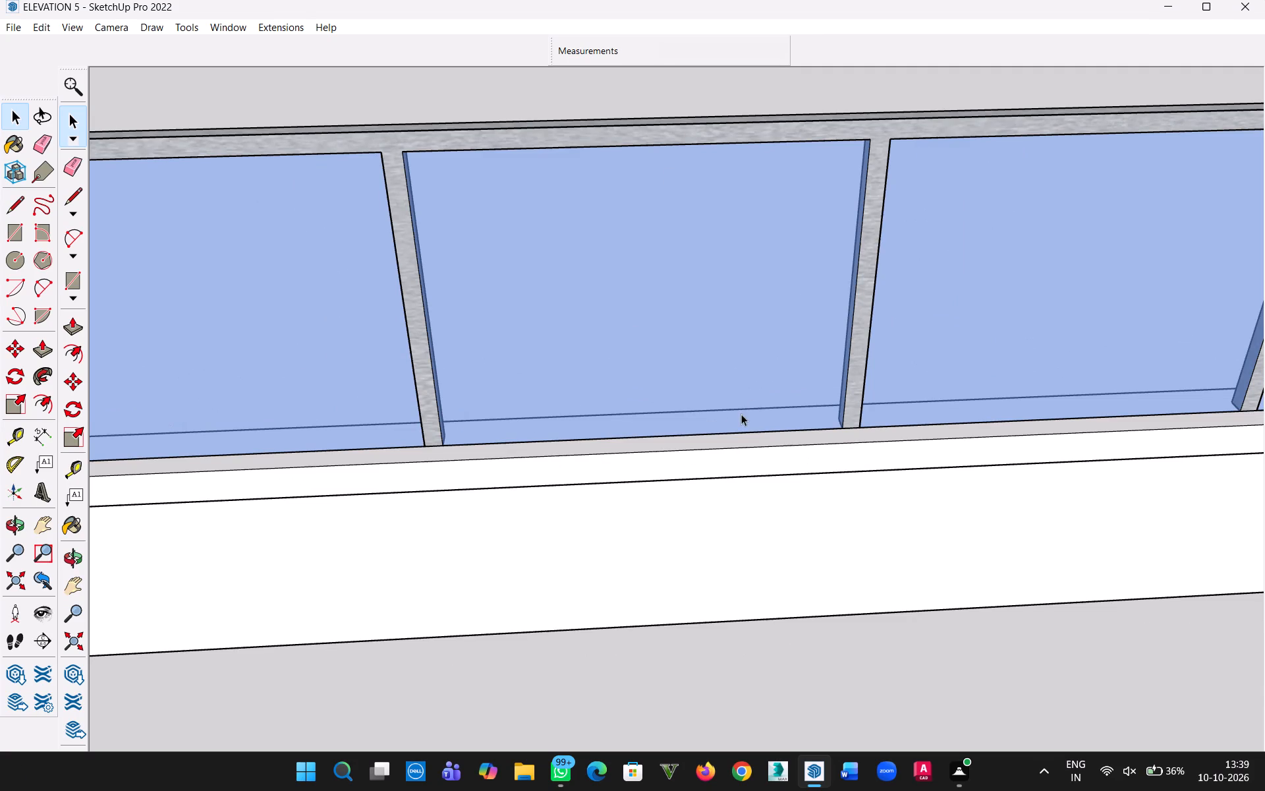
Examine the curved front panels, balcony railings, corner column cap and side wall from above, below and the front corner.
{"action": "middle_click_drag", "start_coordinate": [741, 415], "coordinate": [796, 438]}
{"action": "scroll", "coordinate": [746, 444], "scroll_direction": "down", "scroll_amount": 9}
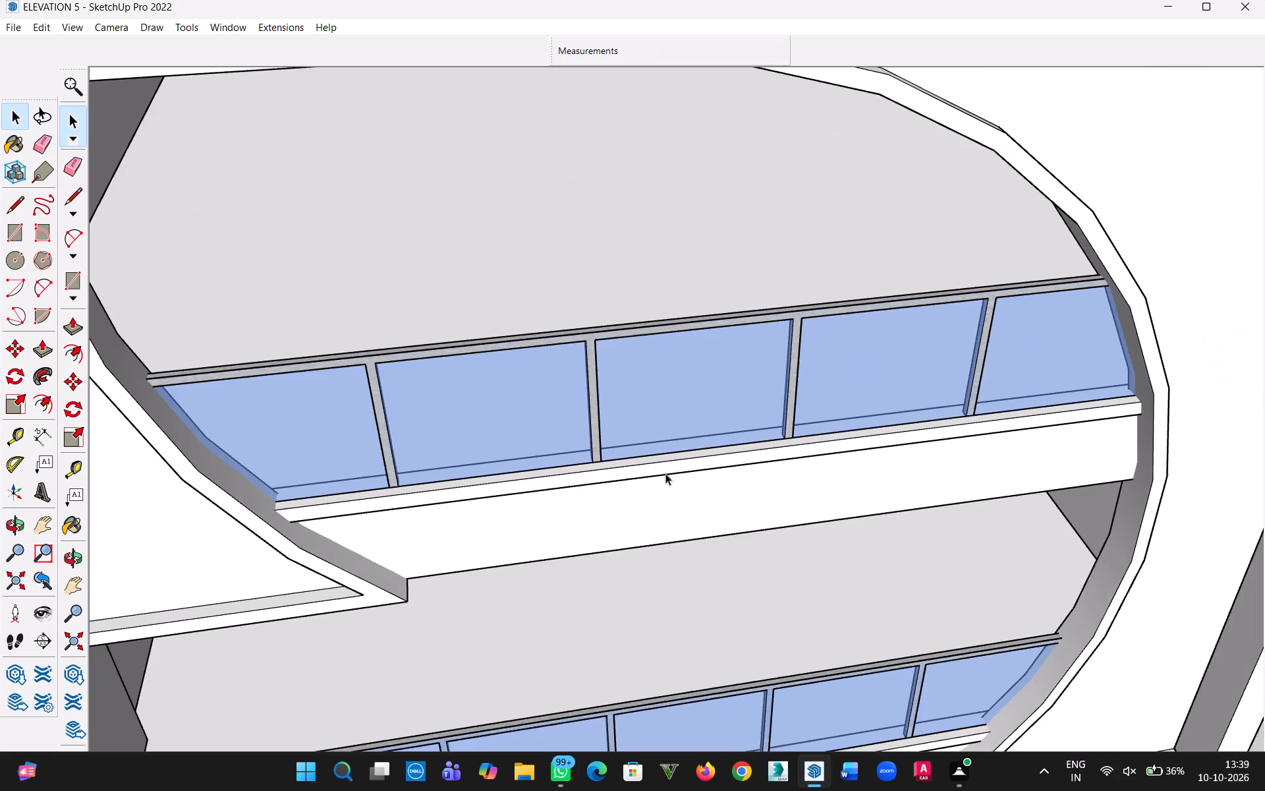
{"action": "scroll", "coordinate": [665, 473], "scroll_direction": "down", "scroll_amount": 7}
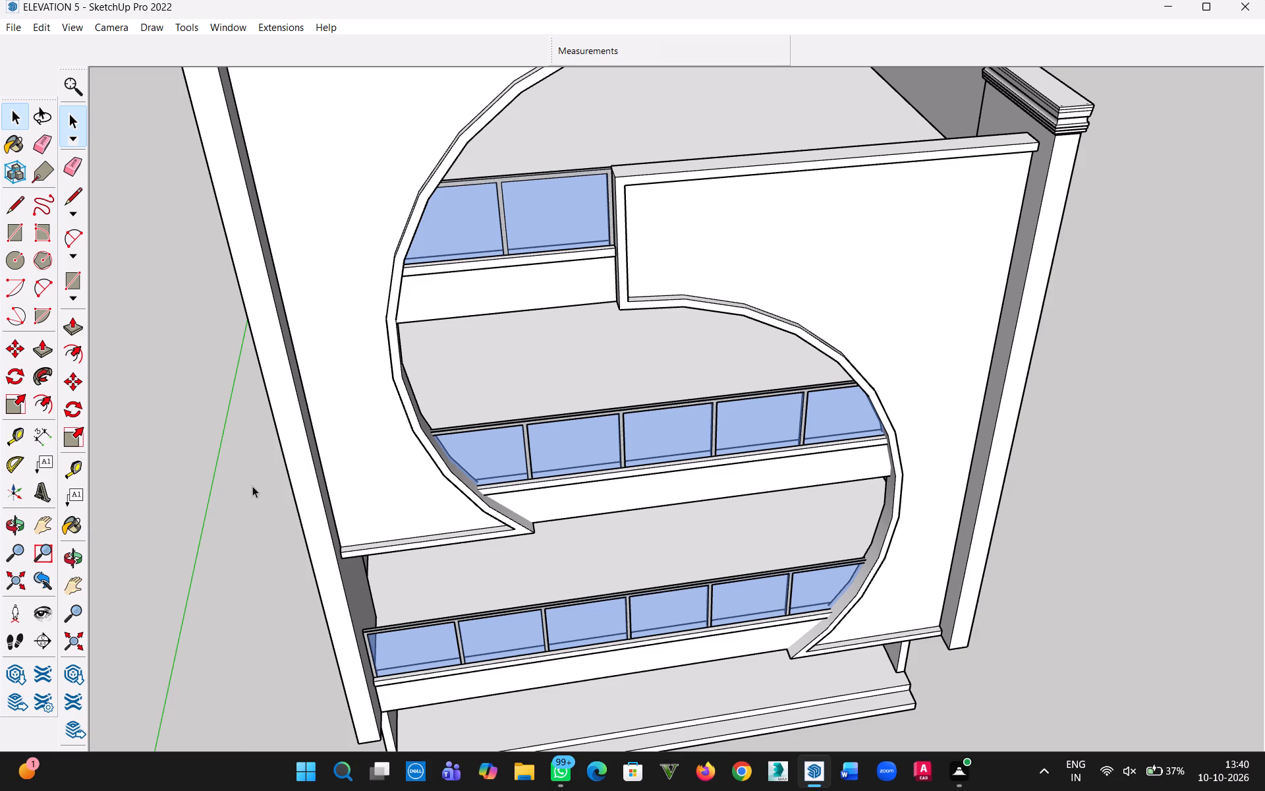
{"action": "scroll", "coordinate": [478, 345], "scroll_direction": "down", "scroll_amount": 4}
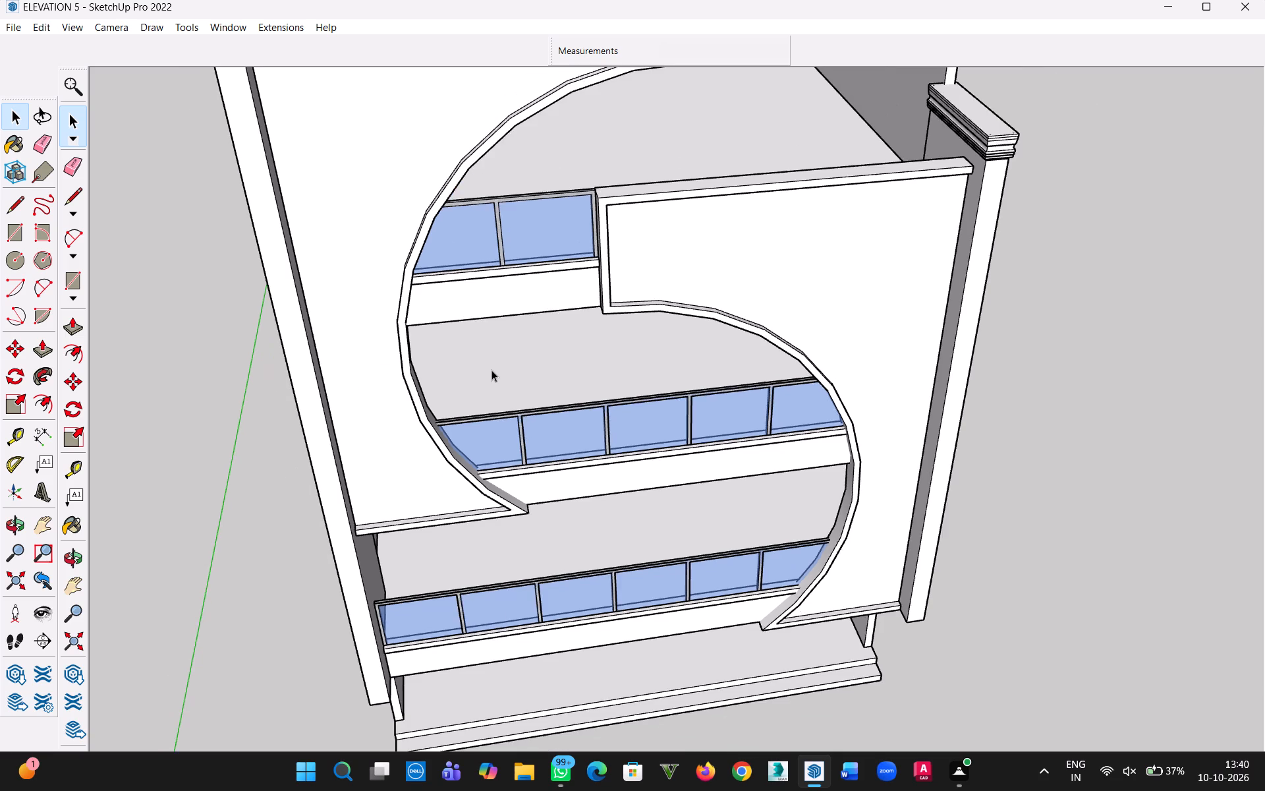
{"action": "scroll", "coordinate": [492, 370], "scroll_direction": "down", "scroll_amount": 1}
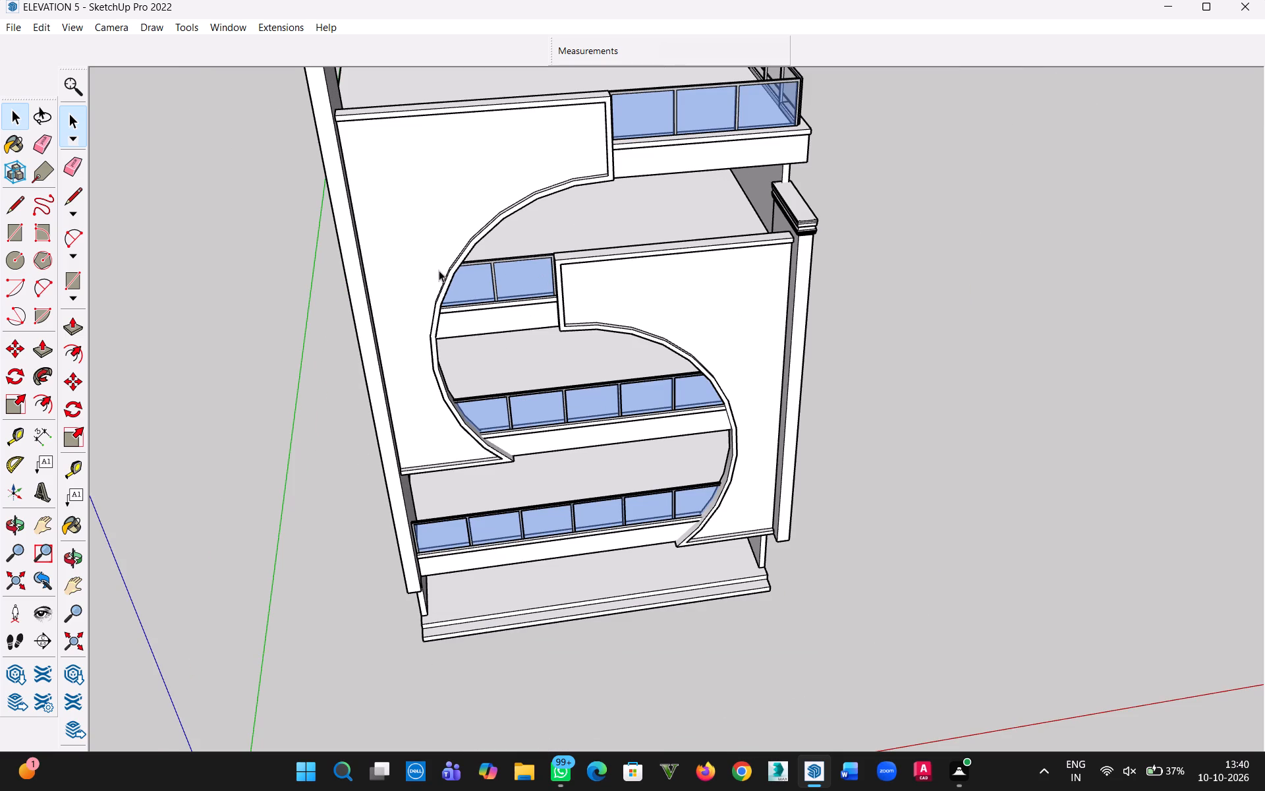
{"action": "middle_click_drag", "start_coordinate": [599, 289], "coordinate": [609, 20]}
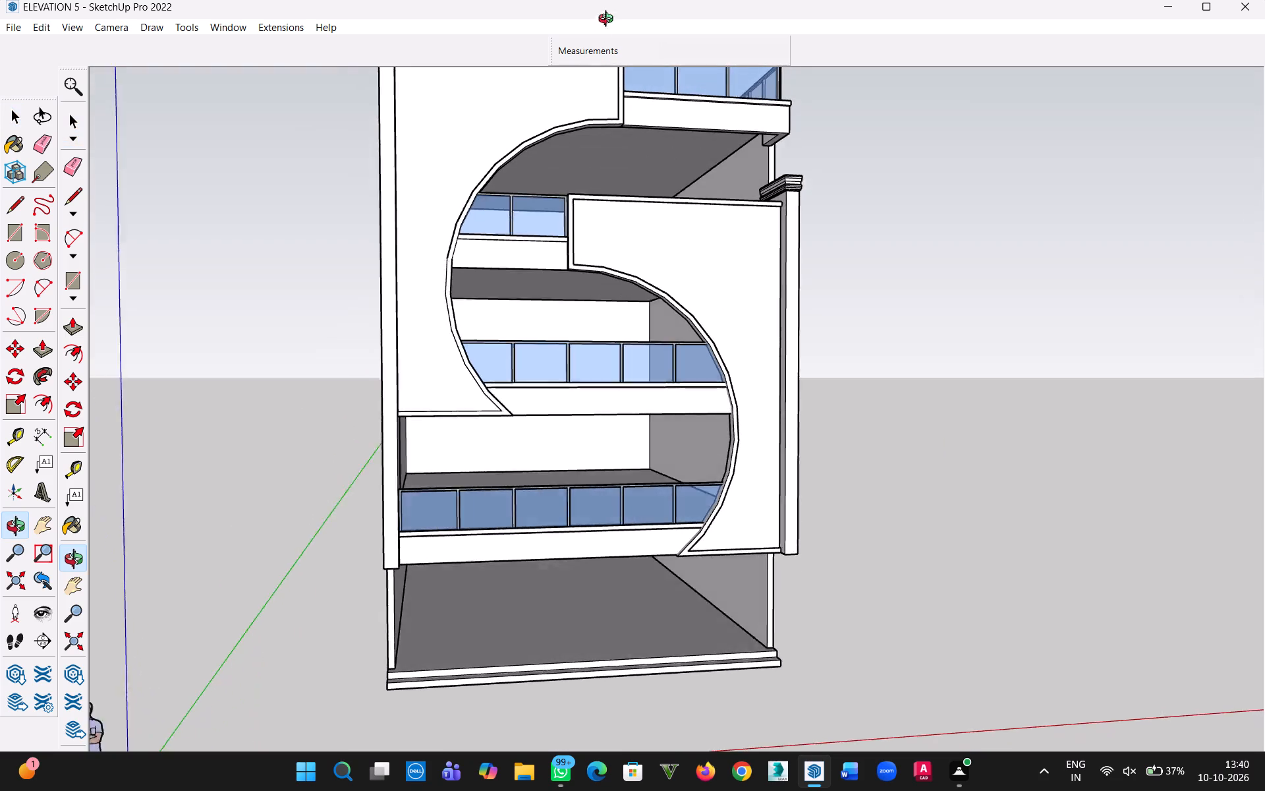
{"action": "middle_click_drag", "start_coordinate": [609, 20], "coordinate": [661, 0]}
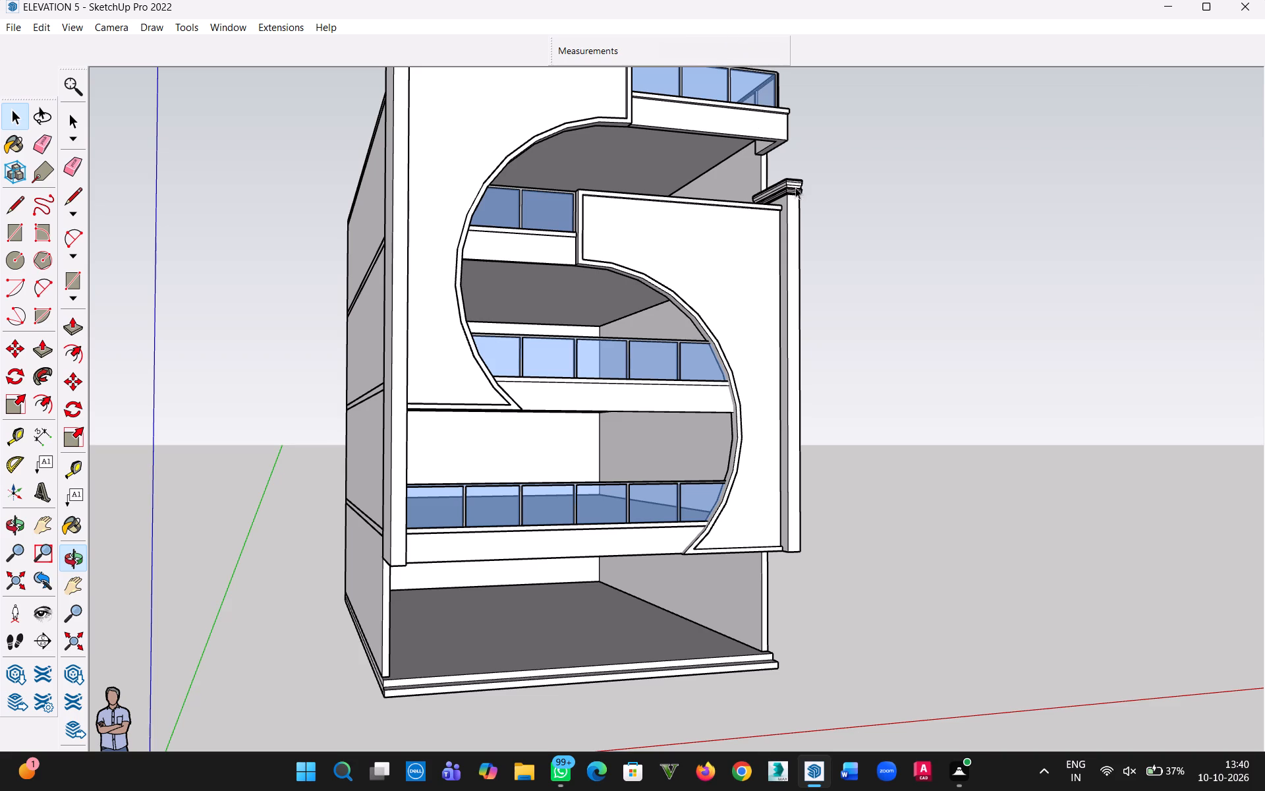
{"action": "scroll", "coordinate": [806, 188], "scroll_direction": "up", "scroll_amount": 6}
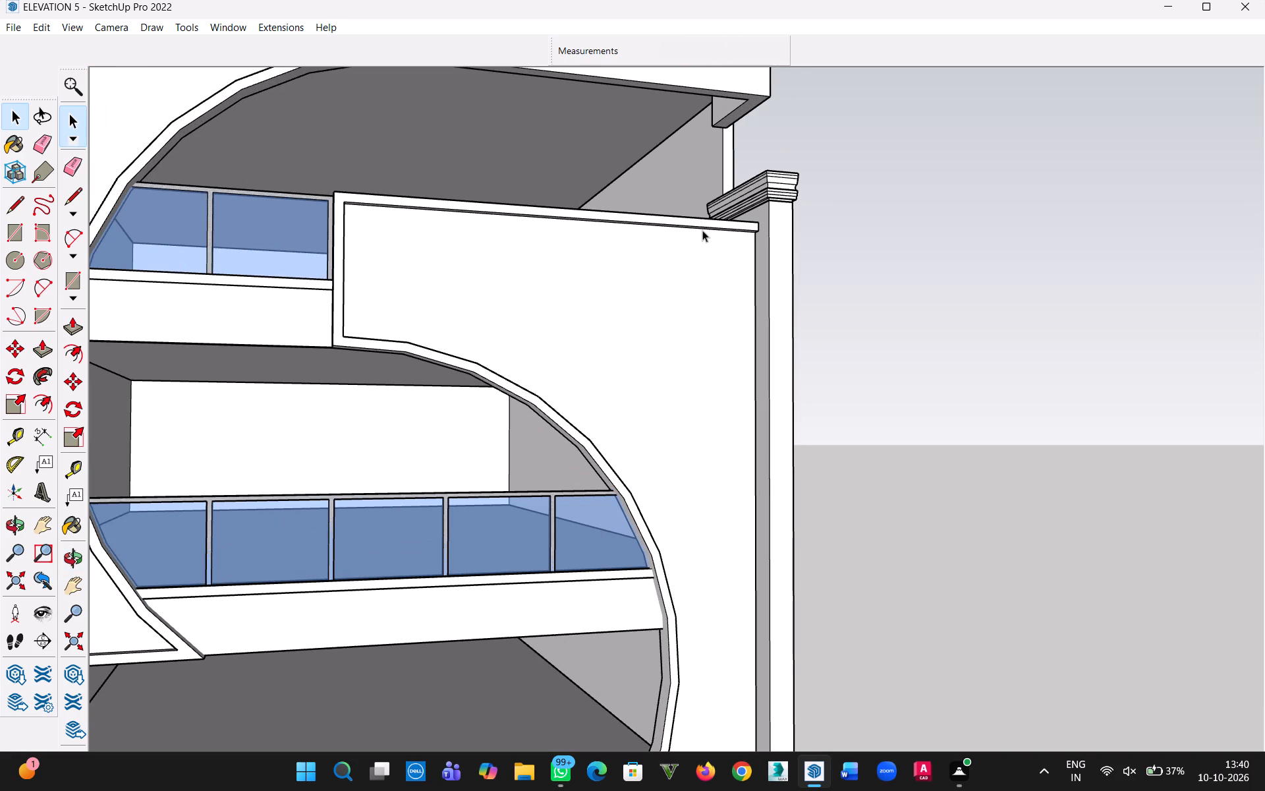
{"action": "middle_click_drag", "start_coordinate": [689, 237], "coordinate": [690, 522]}
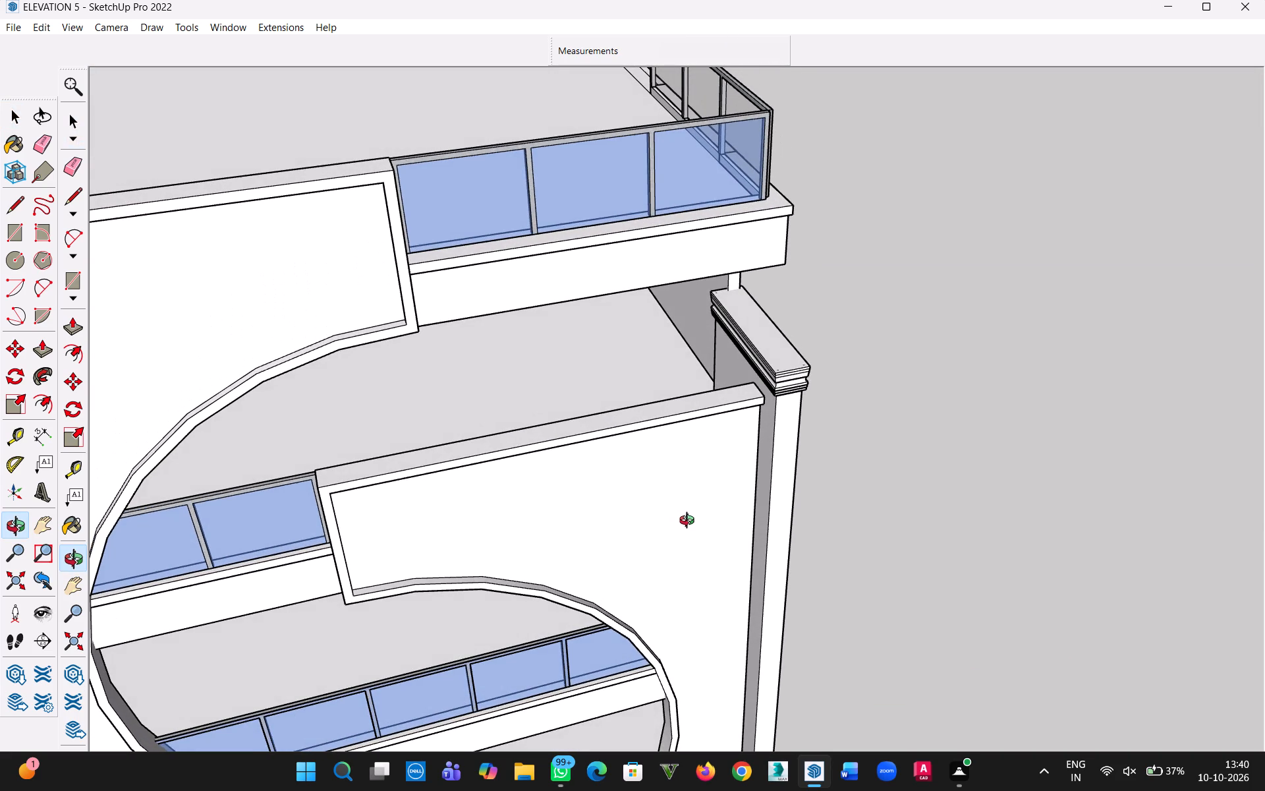
{"action": "middle_click_drag", "start_coordinate": [690, 522], "coordinate": [686, 529]}
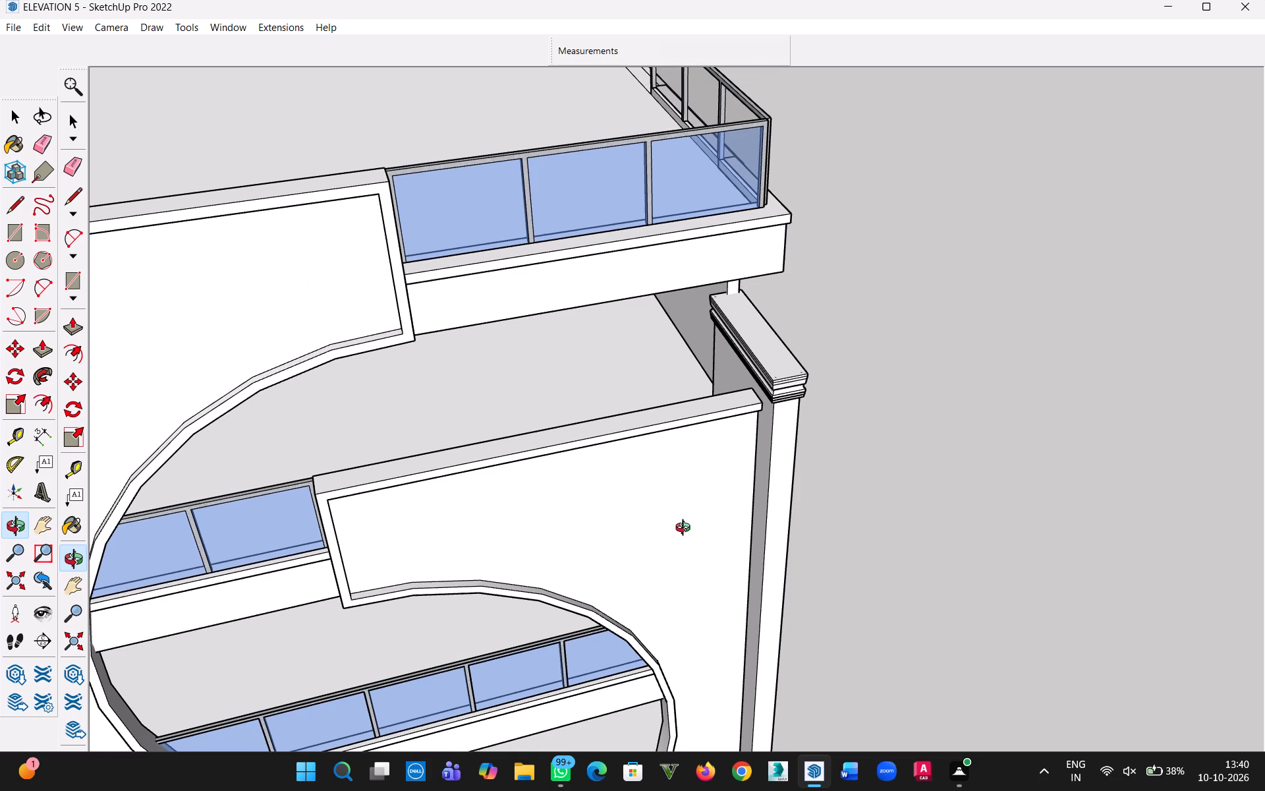
{"action": "middle_click_drag", "start_coordinate": [686, 529], "coordinate": [939, 167]}
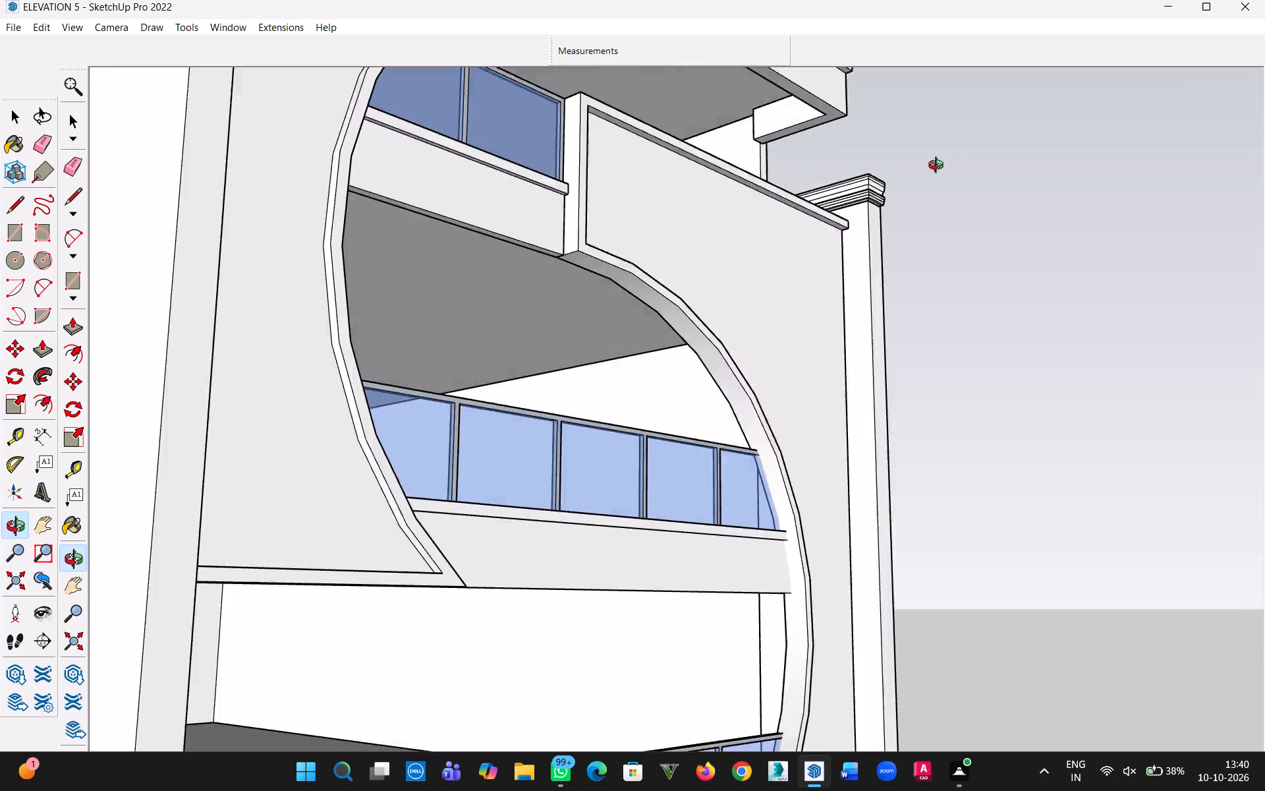
{"action": "middle_click_drag", "start_coordinate": [939, 167], "coordinate": [607, 457]}
{"action": "middle_click_drag", "start_coordinate": [607, 457], "coordinate": [691, 728]}
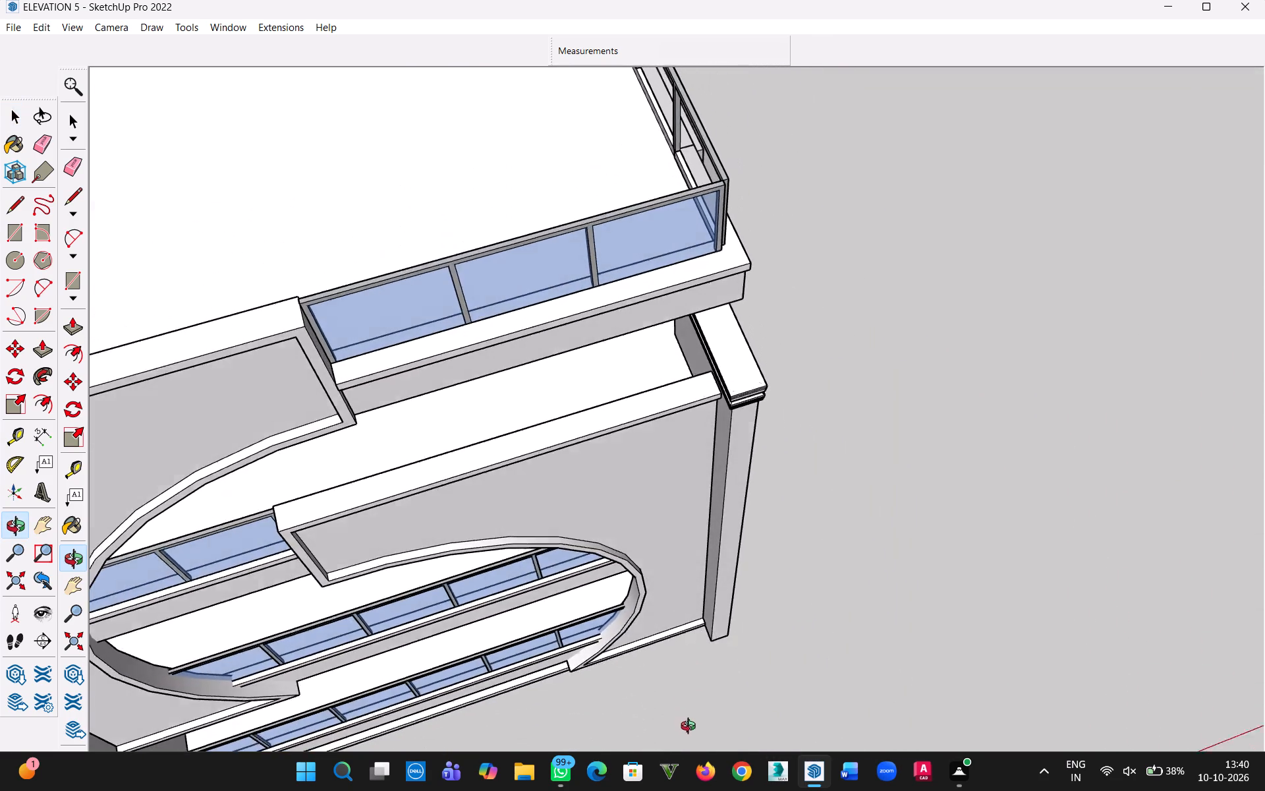
{"action": "middle_click_drag", "start_coordinate": [691, 728], "coordinate": [723, 370]}
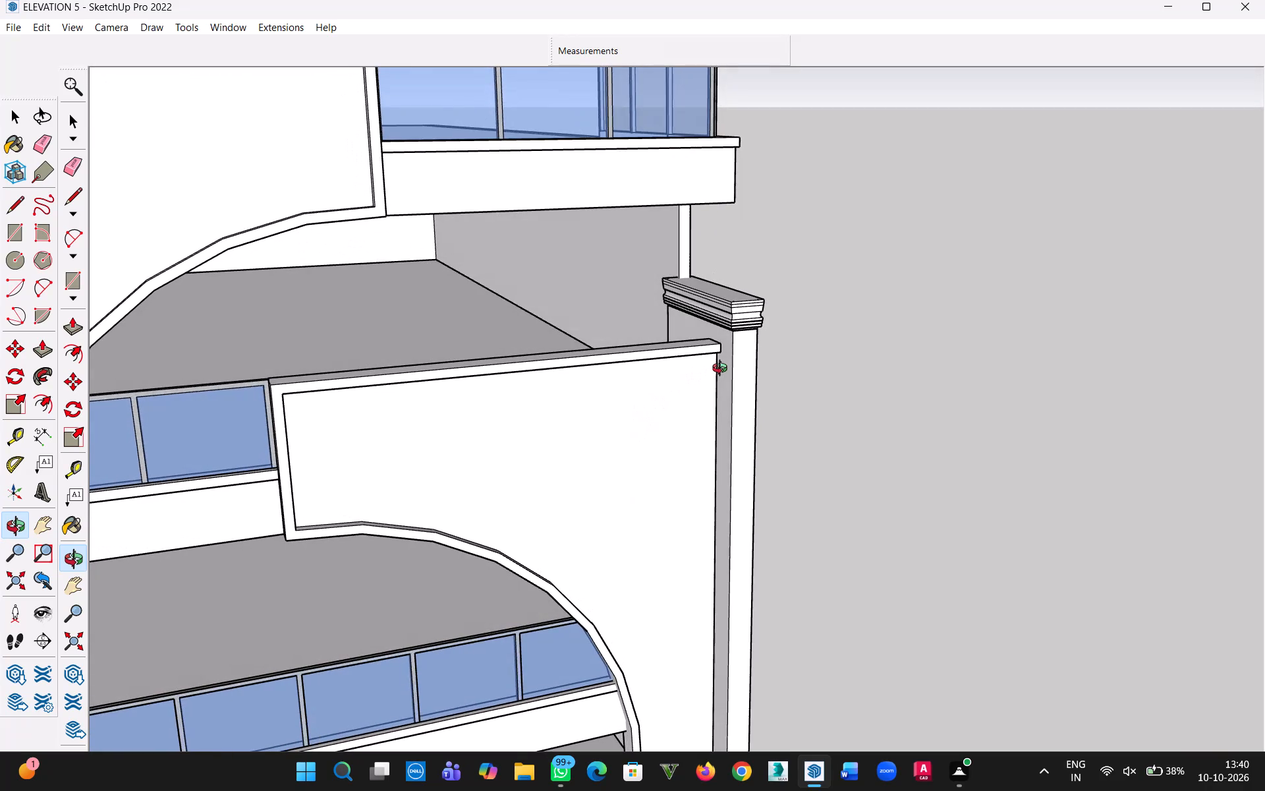
{"action": "middle_click_drag", "start_coordinate": [723, 370], "coordinate": [725, 378]}
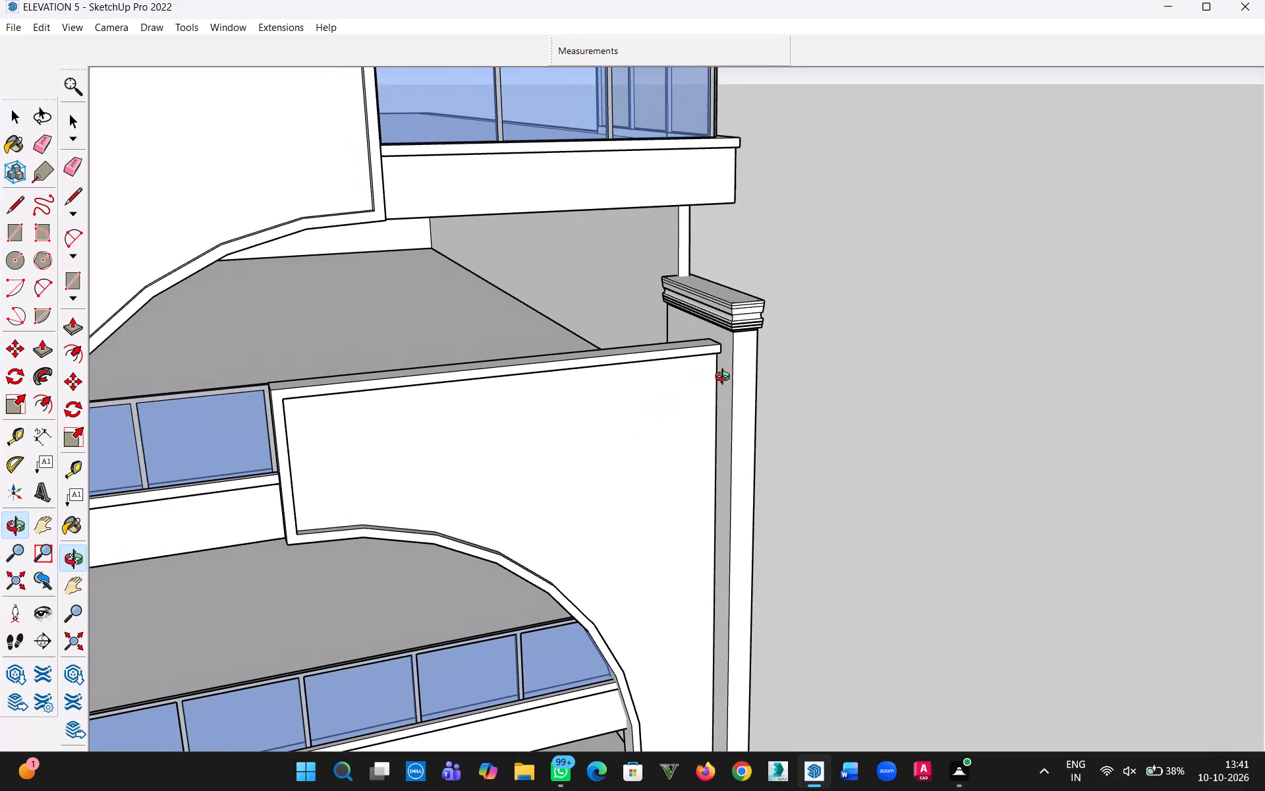
{"action": "middle_click_drag", "start_coordinate": [725, 378], "coordinate": [725, 394]}
{"action": "middle_click_drag", "start_coordinate": [665, 371], "coordinate": [673, 377]}
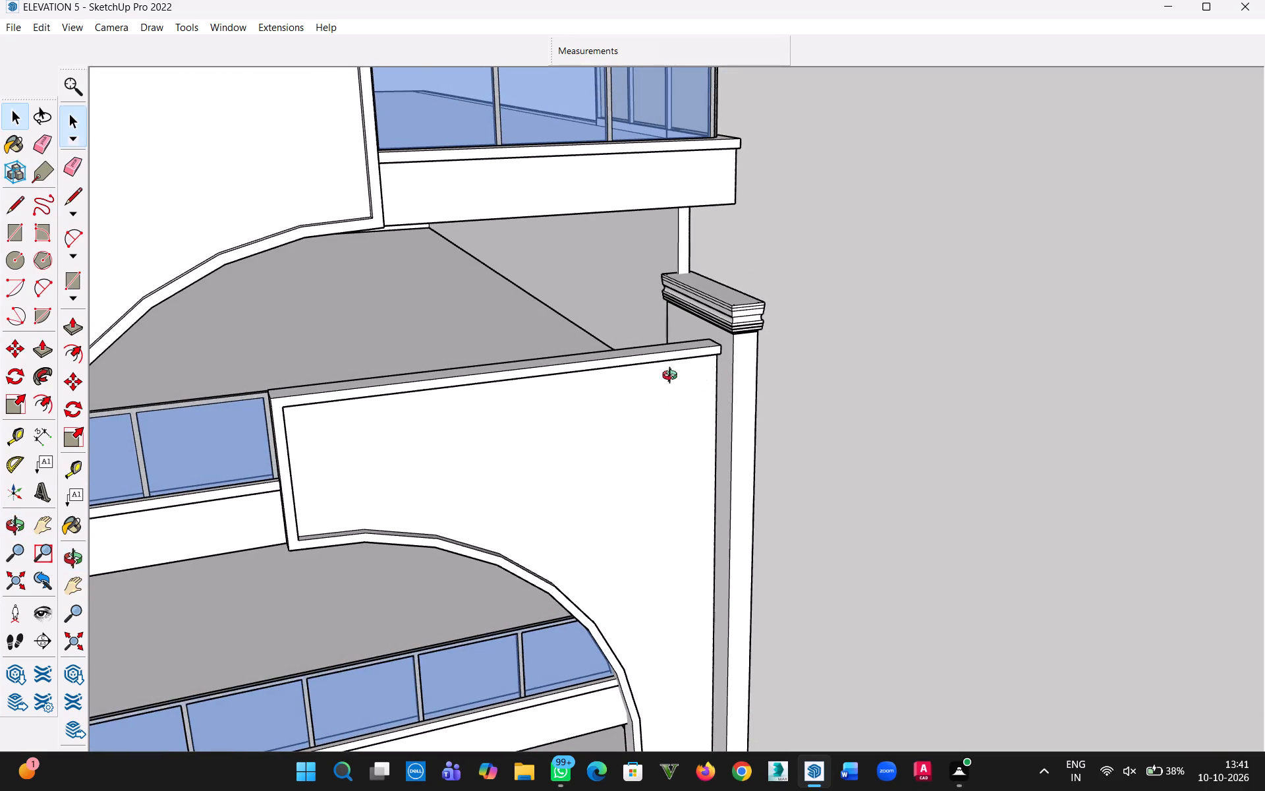
{"action": "middle_click_drag", "start_coordinate": [673, 377], "coordinate": [285, 277]}
{"action": "scroll", "coordinate": [837, 441], "scroll_direction": "down", "scroll_amount": 2}
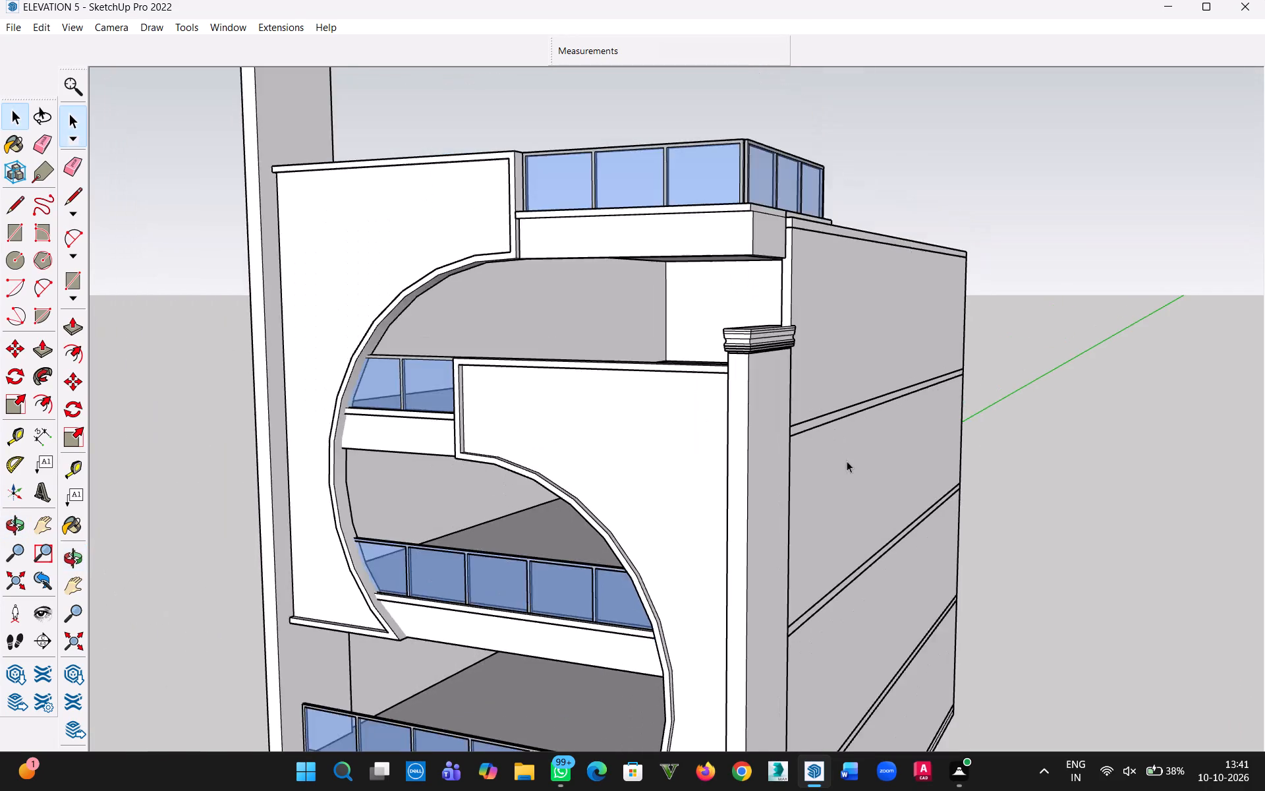
{"action": "scroll", "coordinate": [847, 461], "scroll_direction": "down", "scroll_amount": 5}
Hide the lower and upper curved front panels of the building.
{"action": "left_click", "coordinate": [1032, 410]}
{"action": "left_click", "coordinate": [772, 494]}
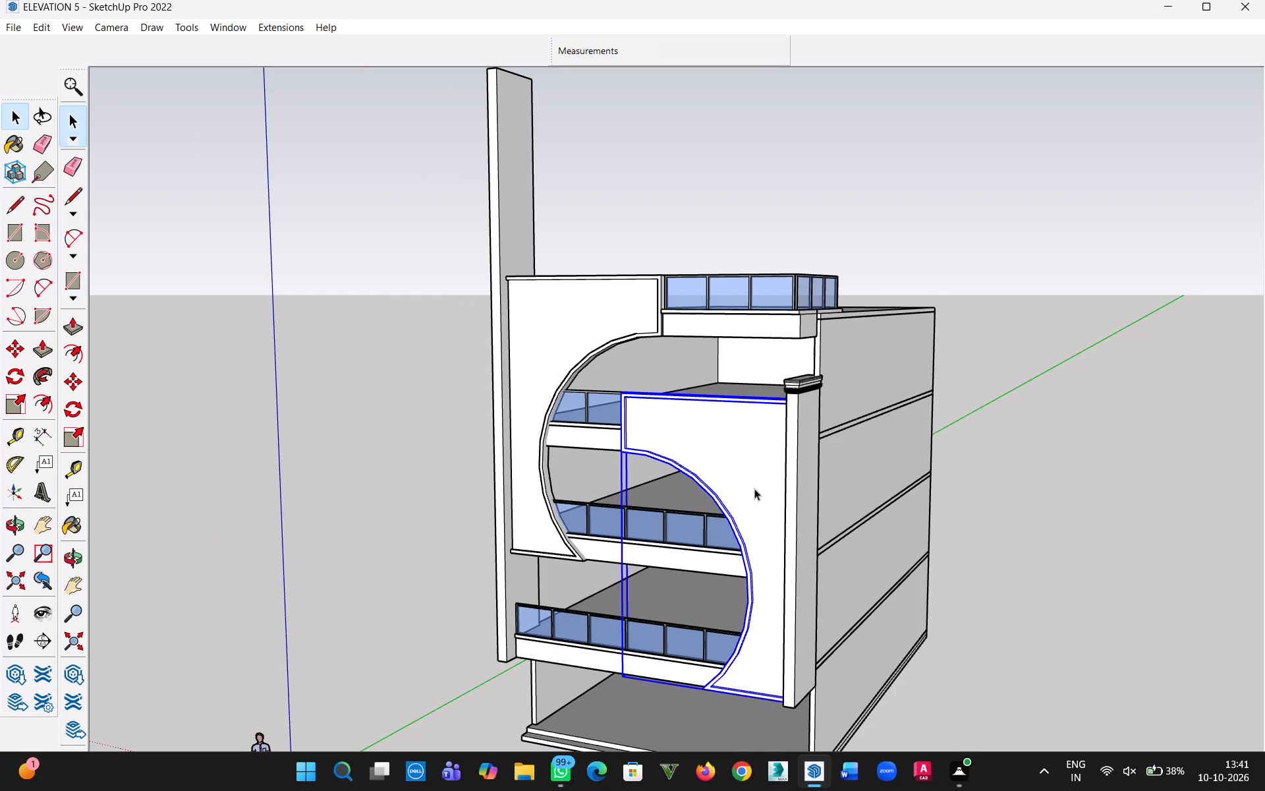
{"action": "right_click", "coordinate": [752, 486]}
{"action": "left_click", "coordinate": [795, 200]}
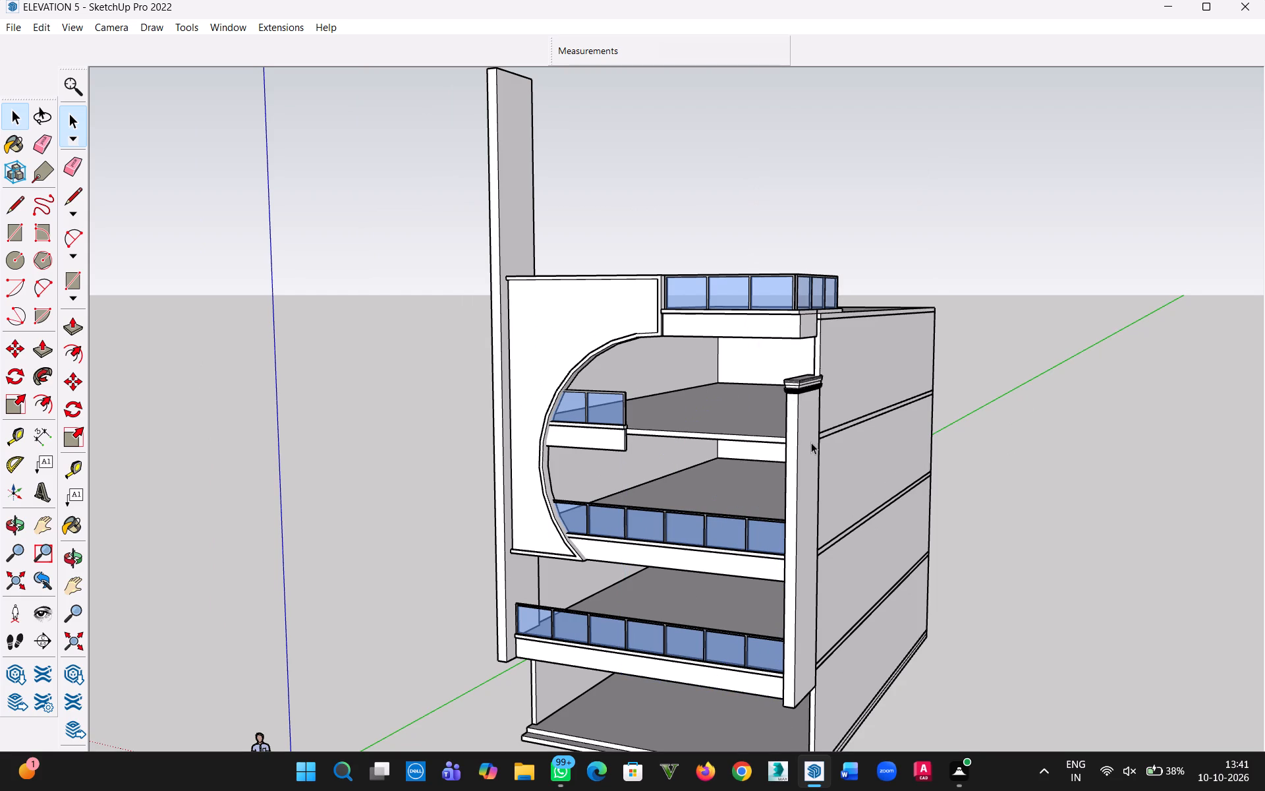
{"action": "left_click", "coordinate": [811, 442]}
{"action": "left_click", "coordinate": [545, 316]}
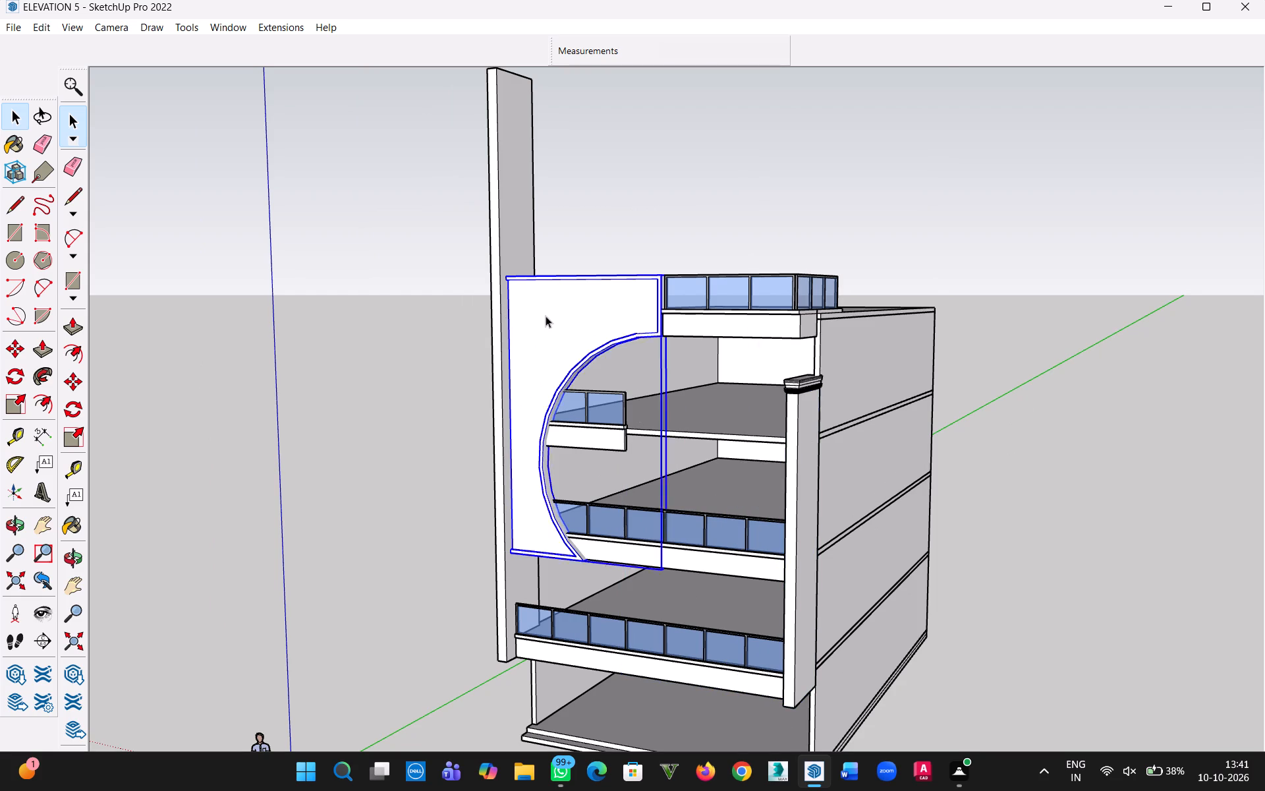
{"action": "right_click", "coordinate": [546, 316]}
{"action": "left_click", "coordinate": [602, 363]}
Inspect the balcony parapets, glass railings and floor slab edges behind the hidden curved panels from a raised front angle.
{"action": "middle_click_drag", "start_coordinate": [649, 410], "coordinate": [845, 674]}
{"action": "scroll", "coordinate": [772, 523], "scroll_direction": "up", "scroll_amount": 4}
{"action": "scroll", "coordinate": [822, 491], "scroll_direction": "up", "scroll_amount": 4}
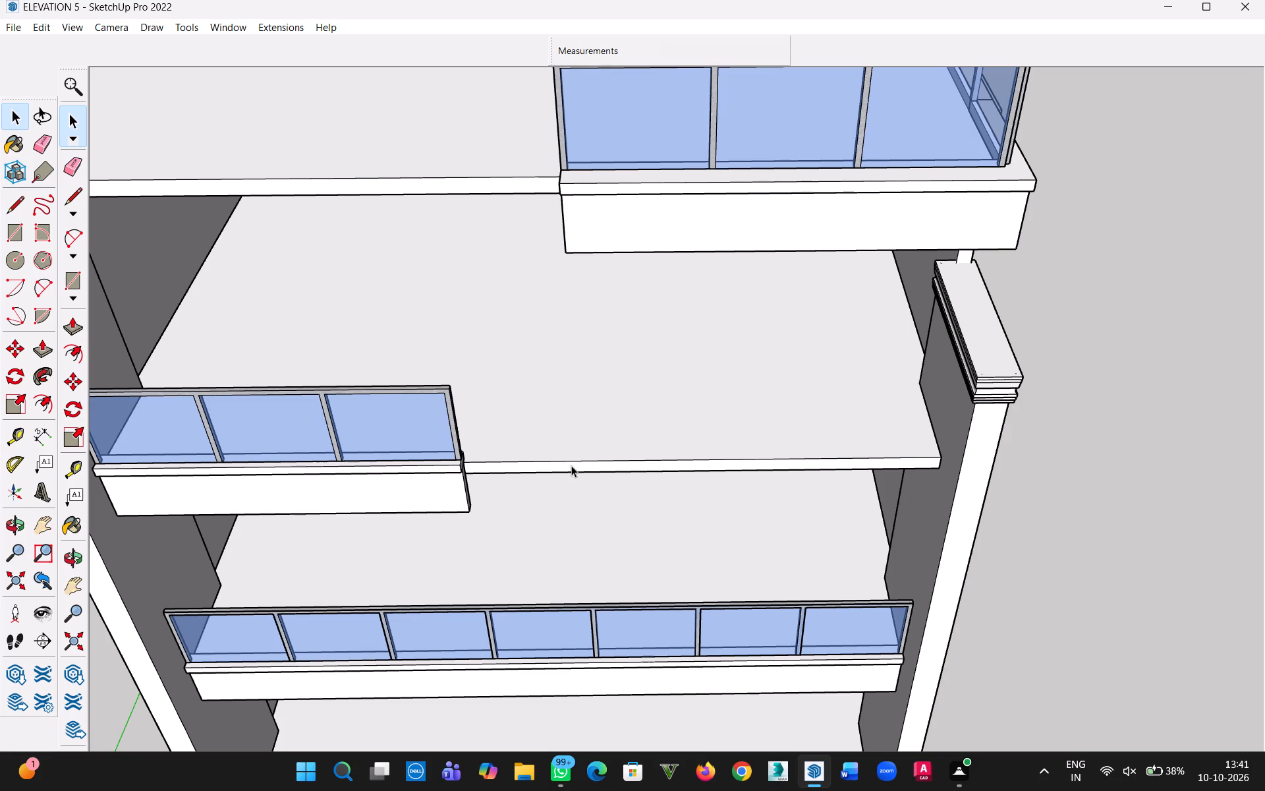